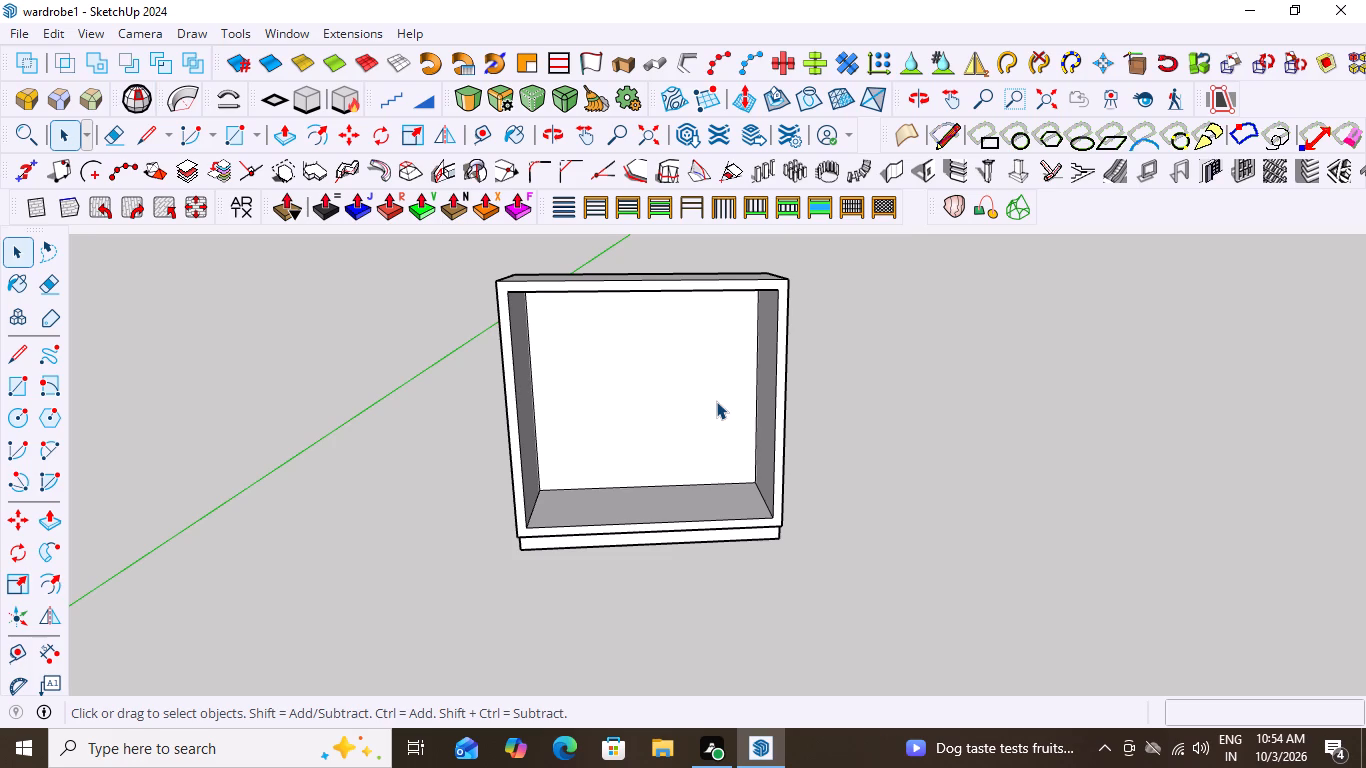
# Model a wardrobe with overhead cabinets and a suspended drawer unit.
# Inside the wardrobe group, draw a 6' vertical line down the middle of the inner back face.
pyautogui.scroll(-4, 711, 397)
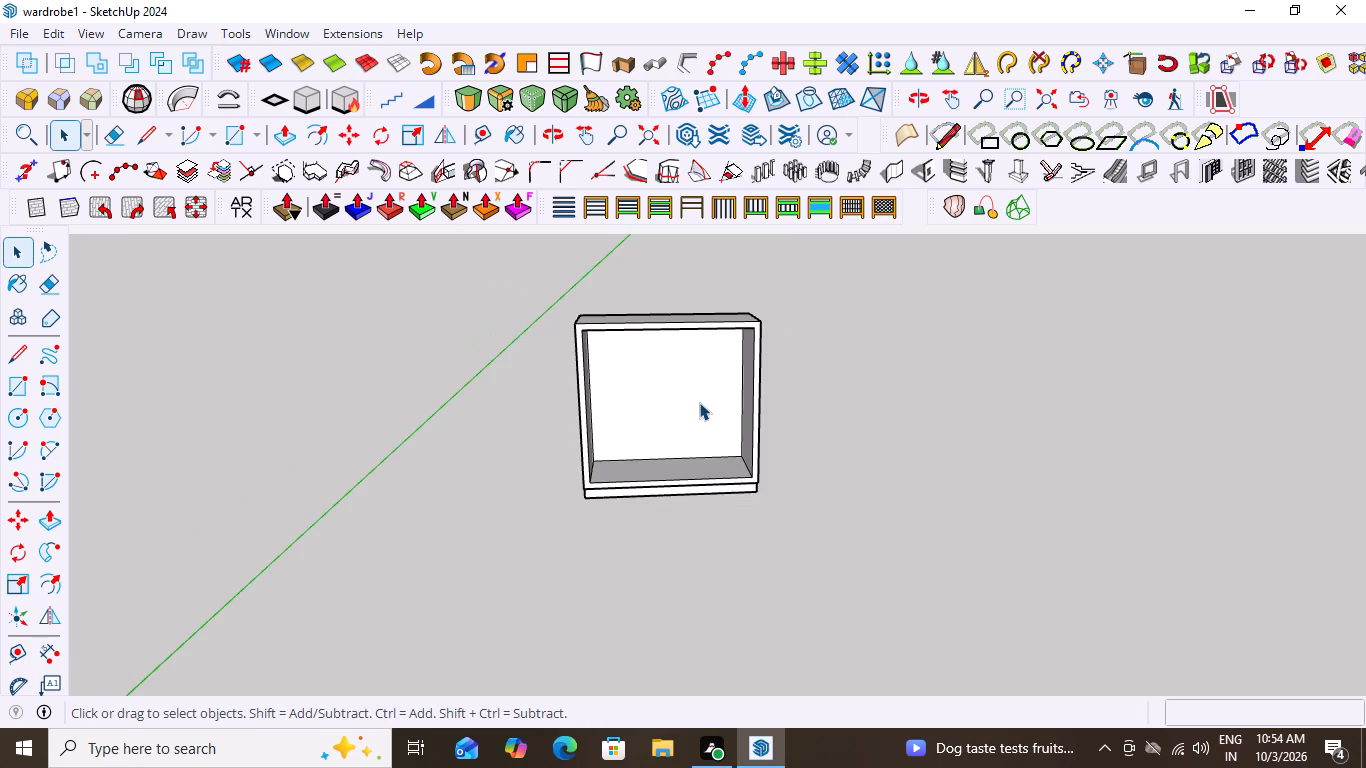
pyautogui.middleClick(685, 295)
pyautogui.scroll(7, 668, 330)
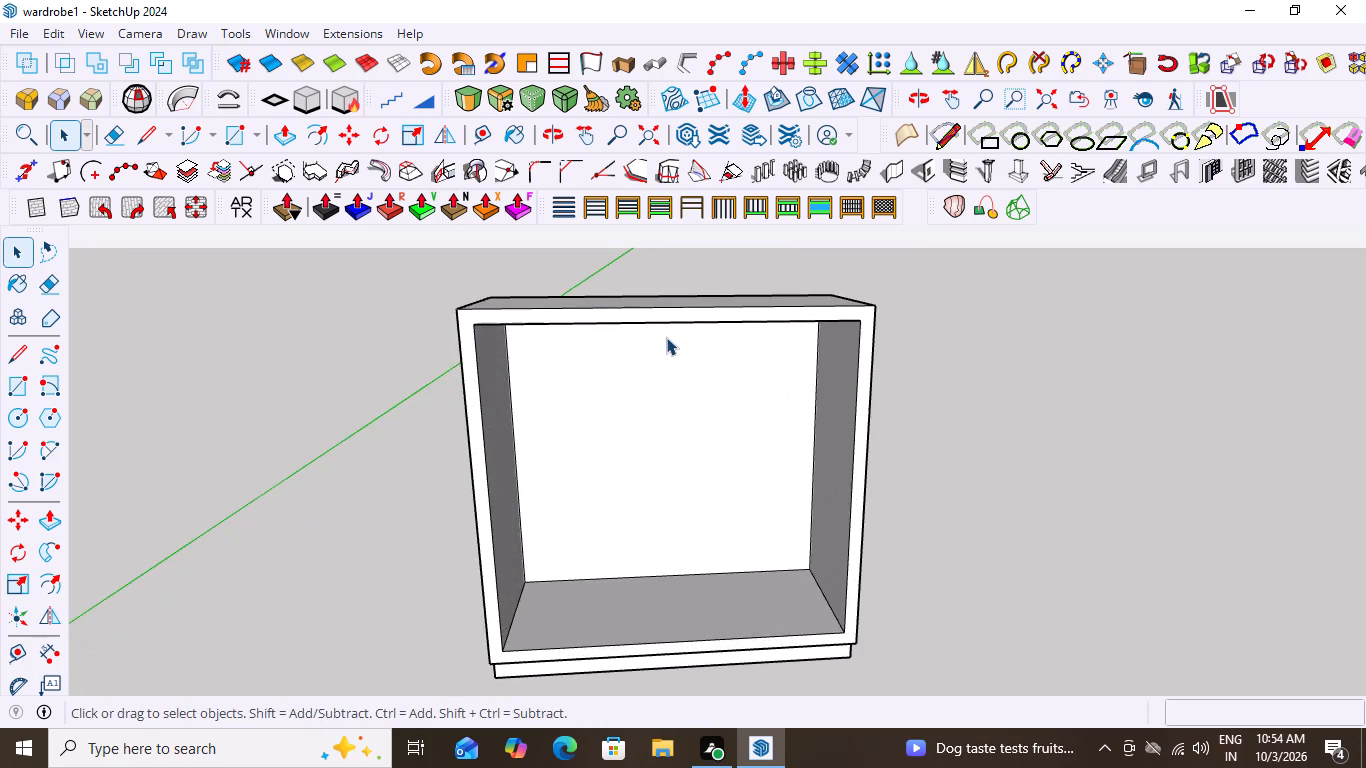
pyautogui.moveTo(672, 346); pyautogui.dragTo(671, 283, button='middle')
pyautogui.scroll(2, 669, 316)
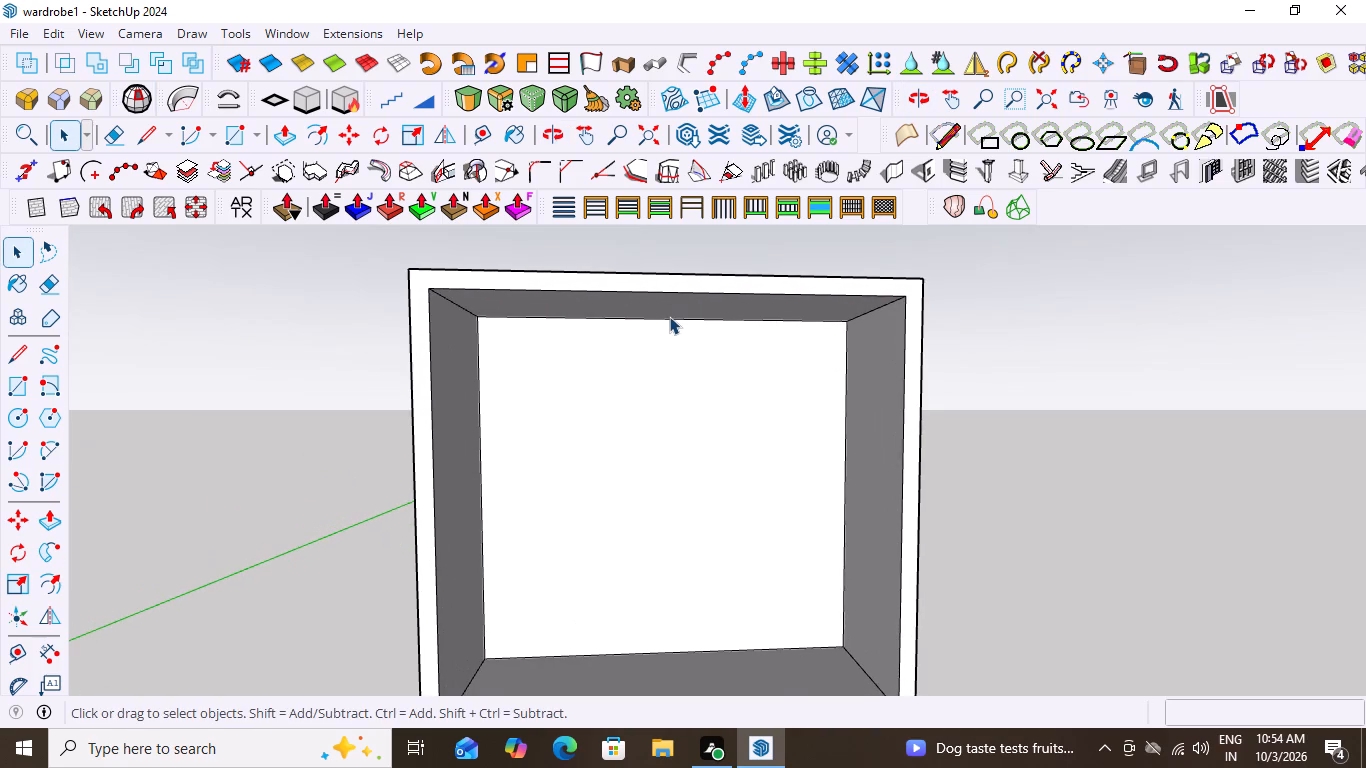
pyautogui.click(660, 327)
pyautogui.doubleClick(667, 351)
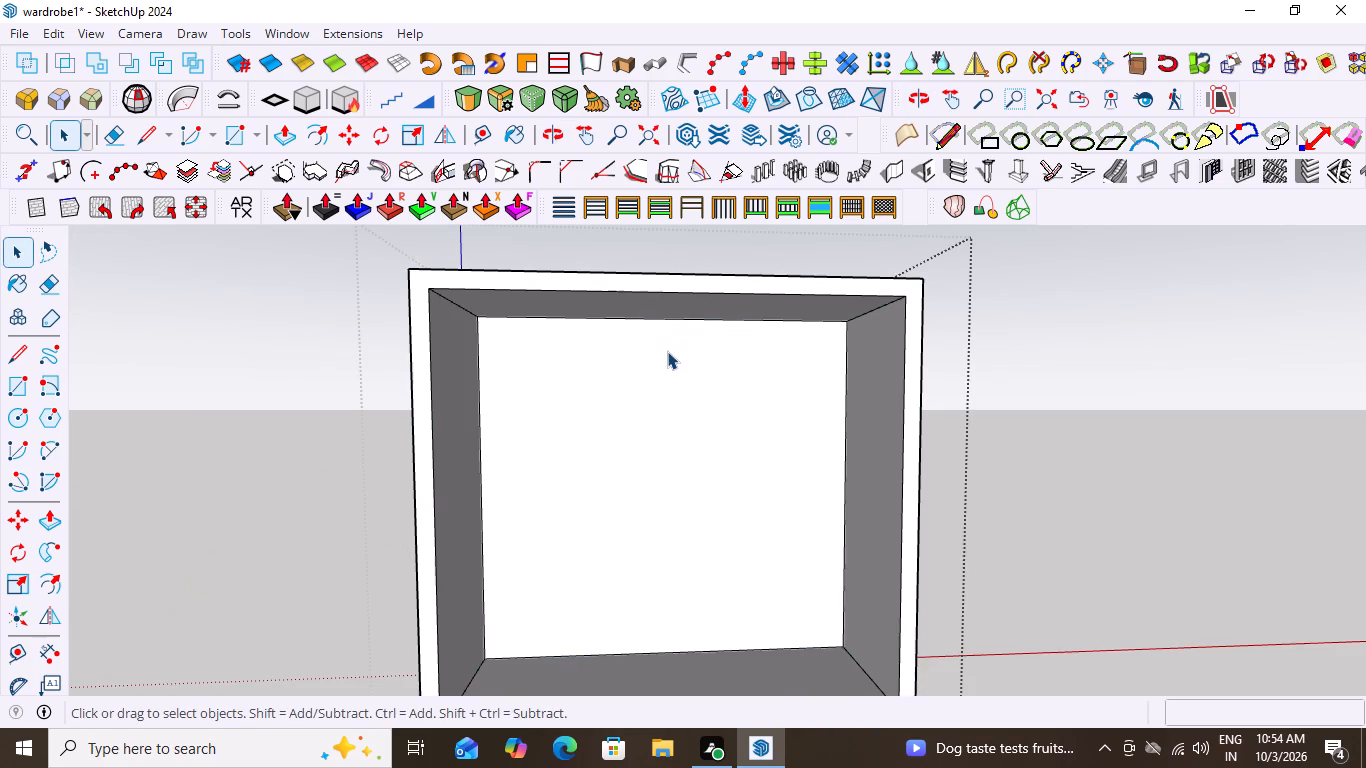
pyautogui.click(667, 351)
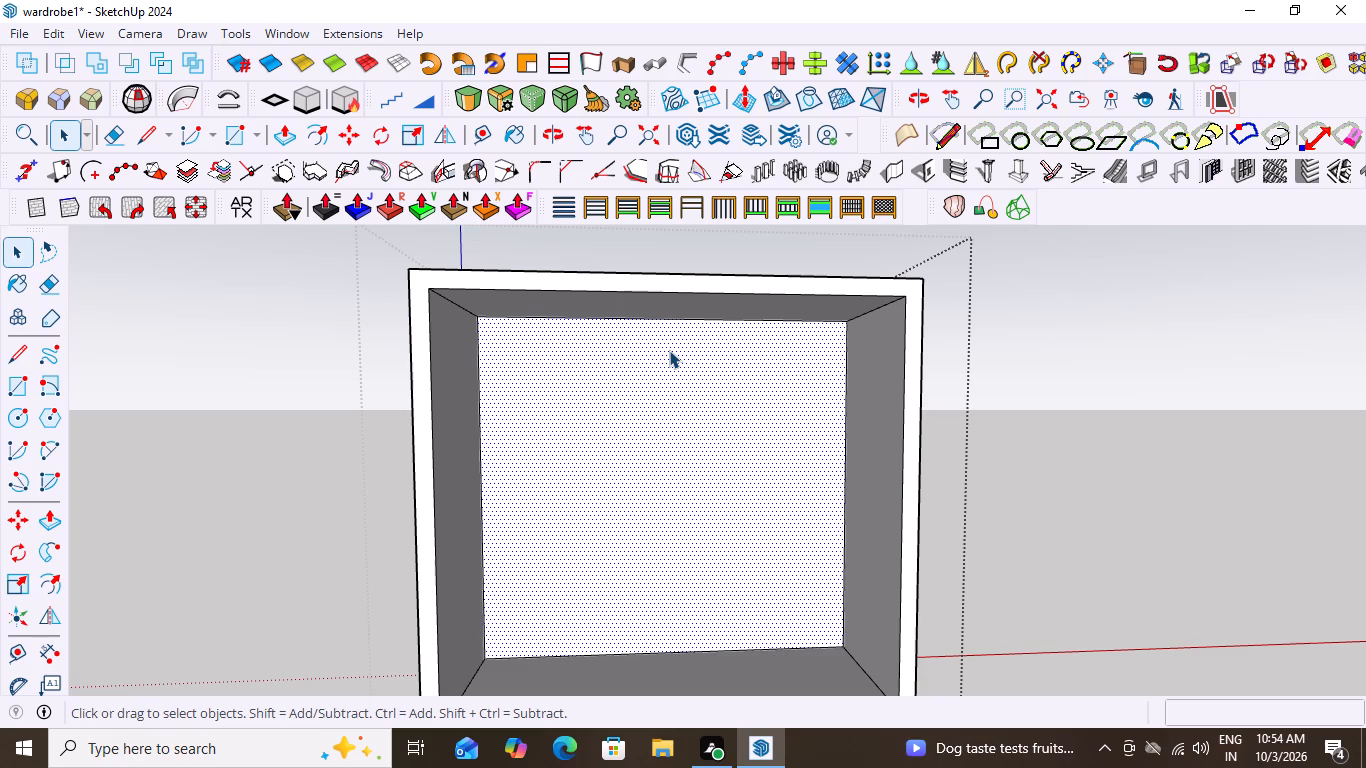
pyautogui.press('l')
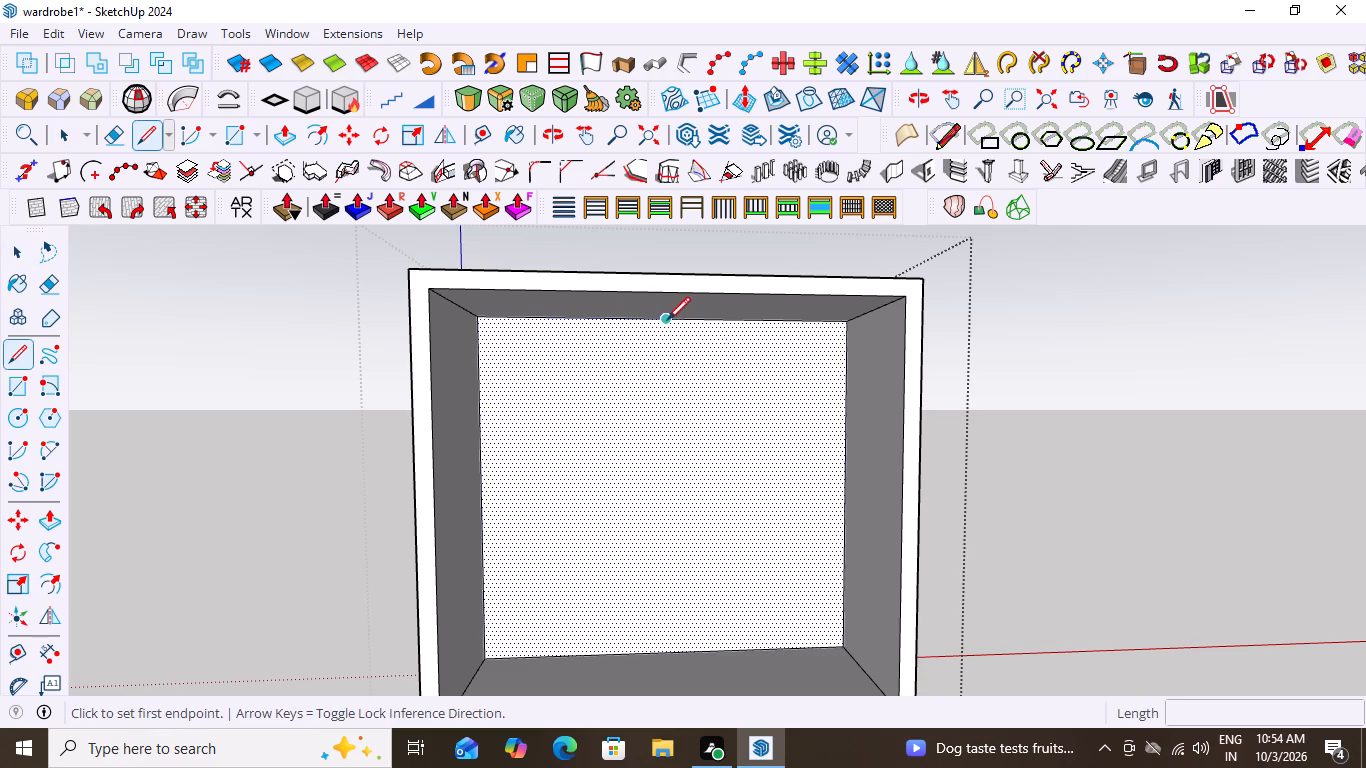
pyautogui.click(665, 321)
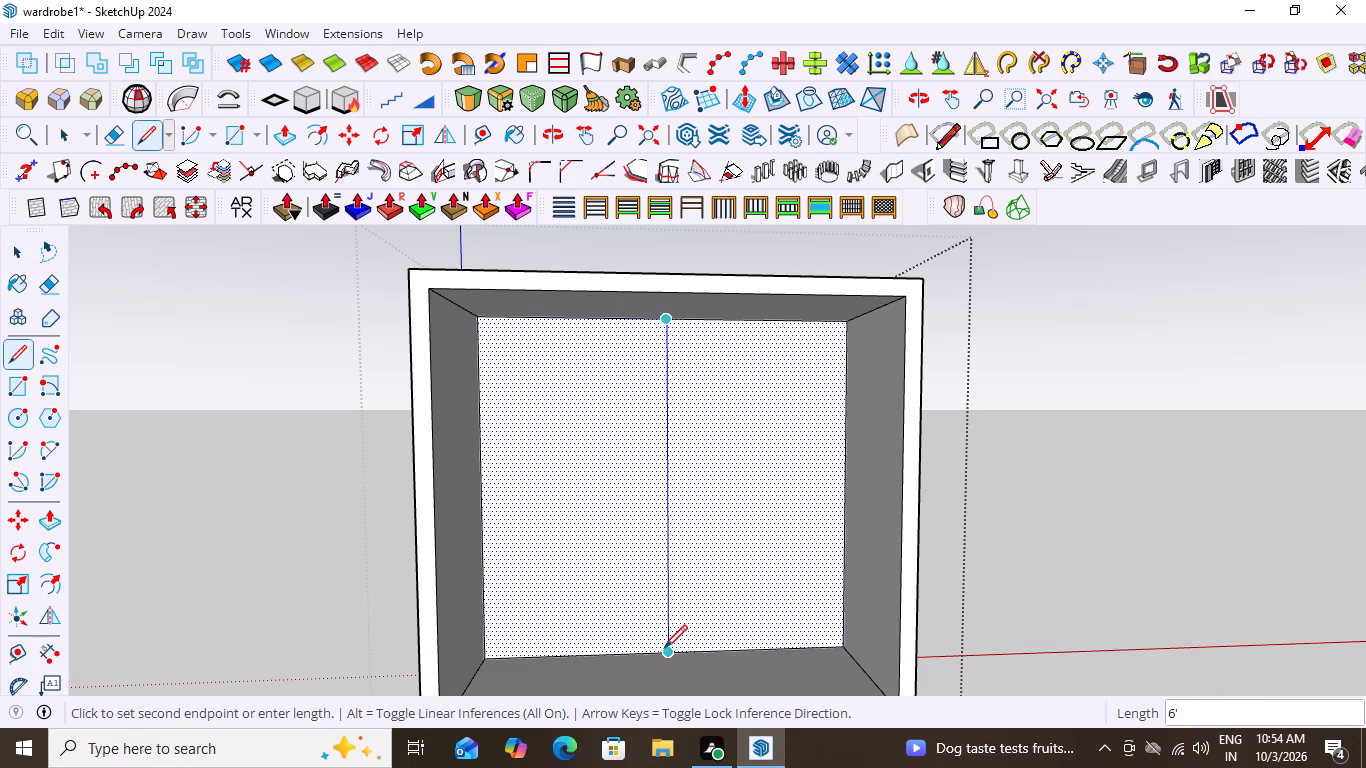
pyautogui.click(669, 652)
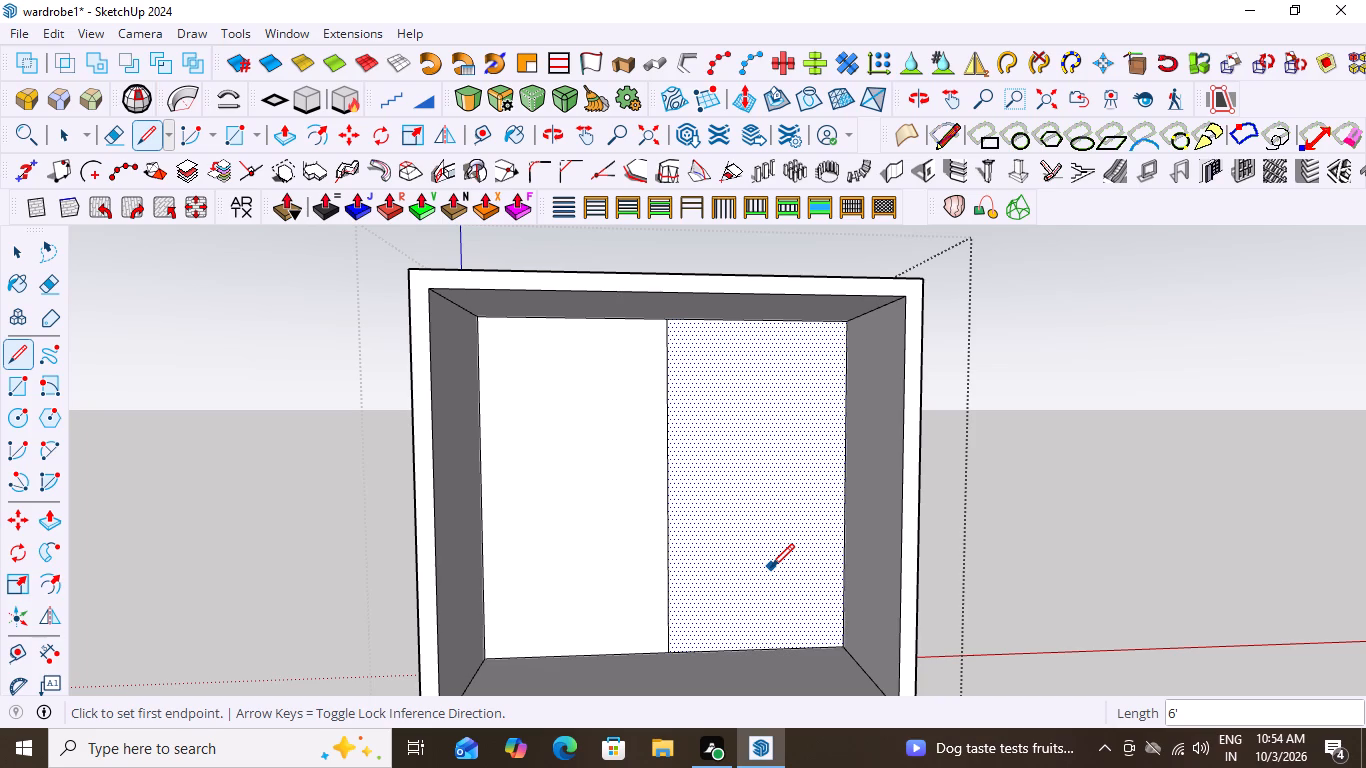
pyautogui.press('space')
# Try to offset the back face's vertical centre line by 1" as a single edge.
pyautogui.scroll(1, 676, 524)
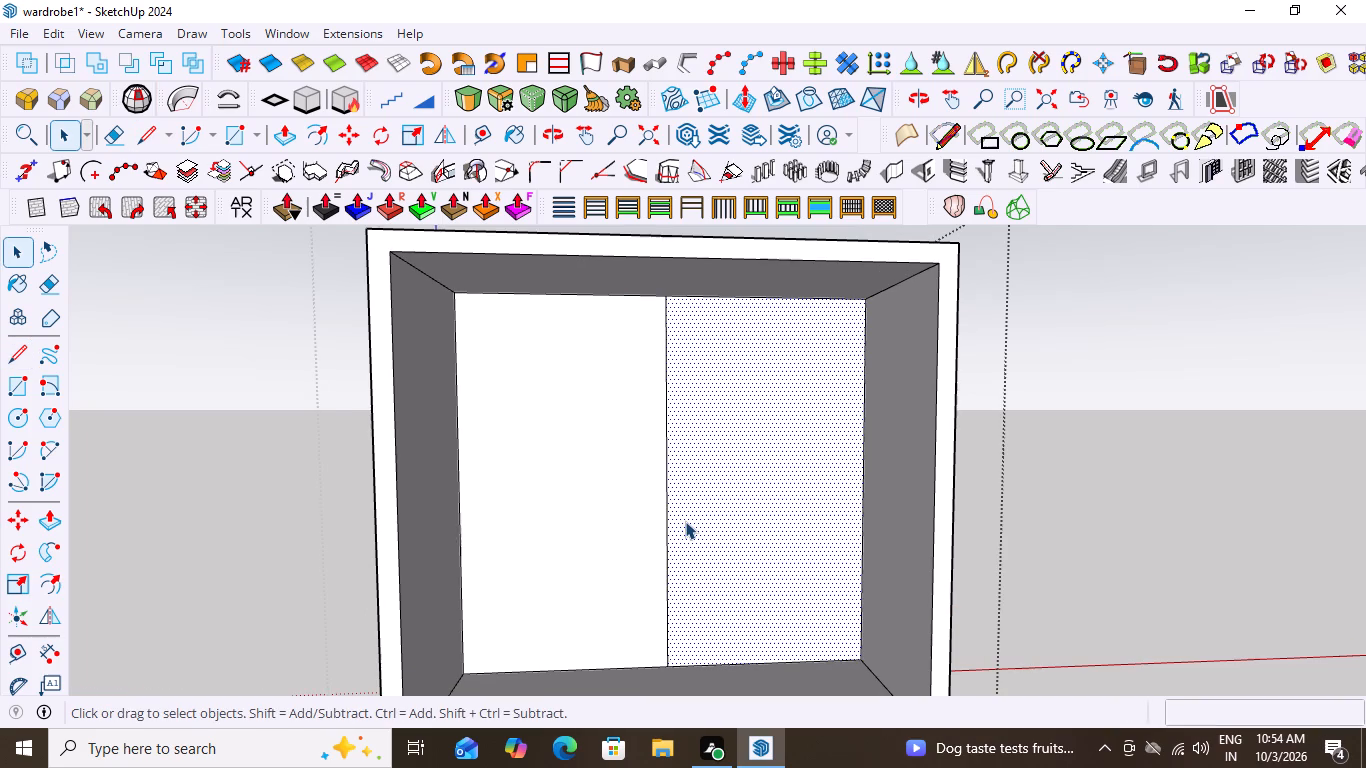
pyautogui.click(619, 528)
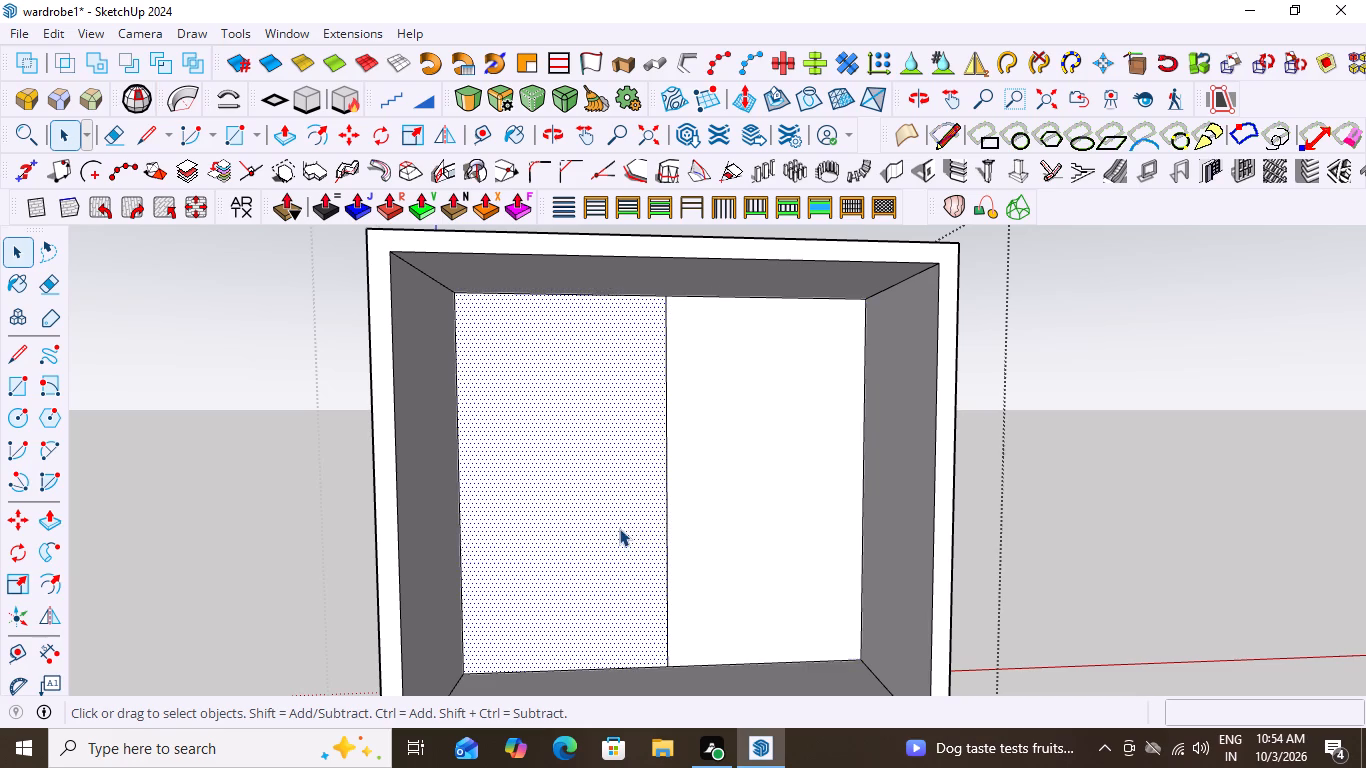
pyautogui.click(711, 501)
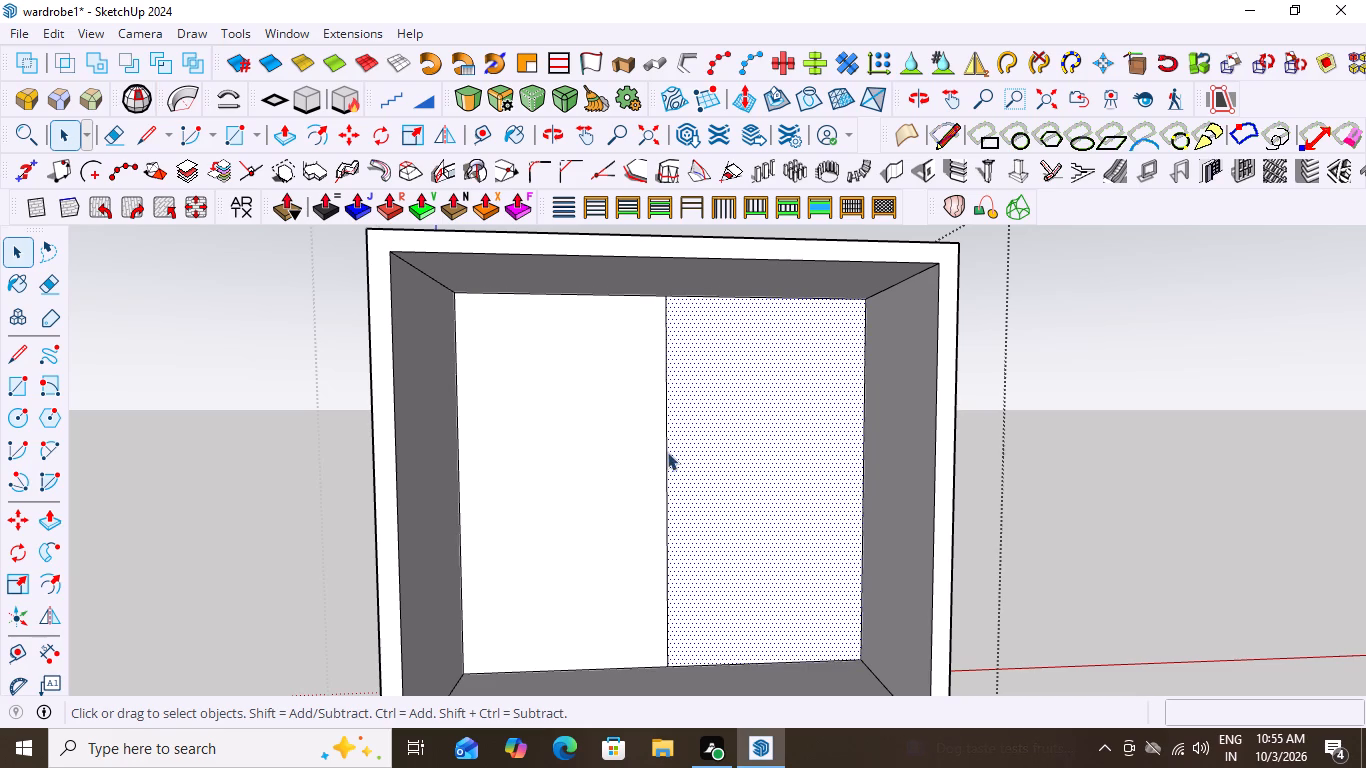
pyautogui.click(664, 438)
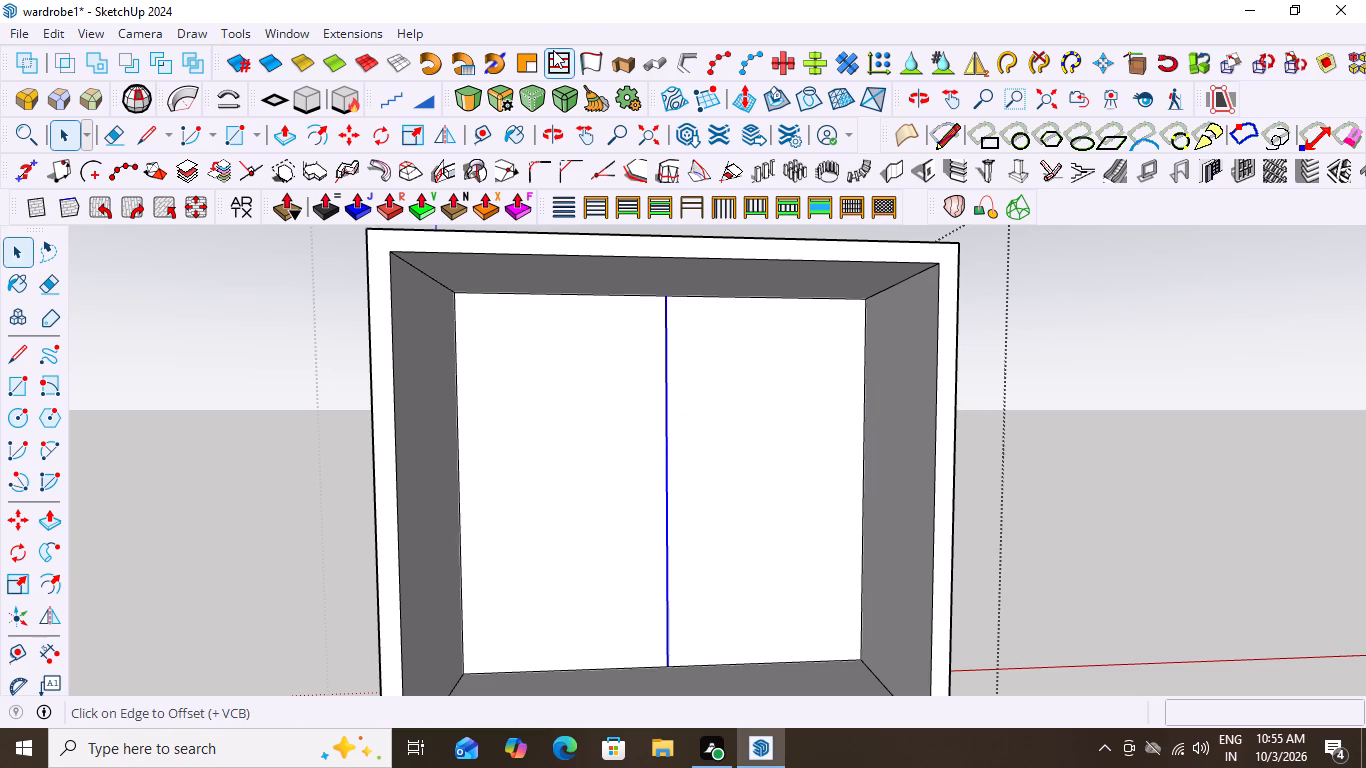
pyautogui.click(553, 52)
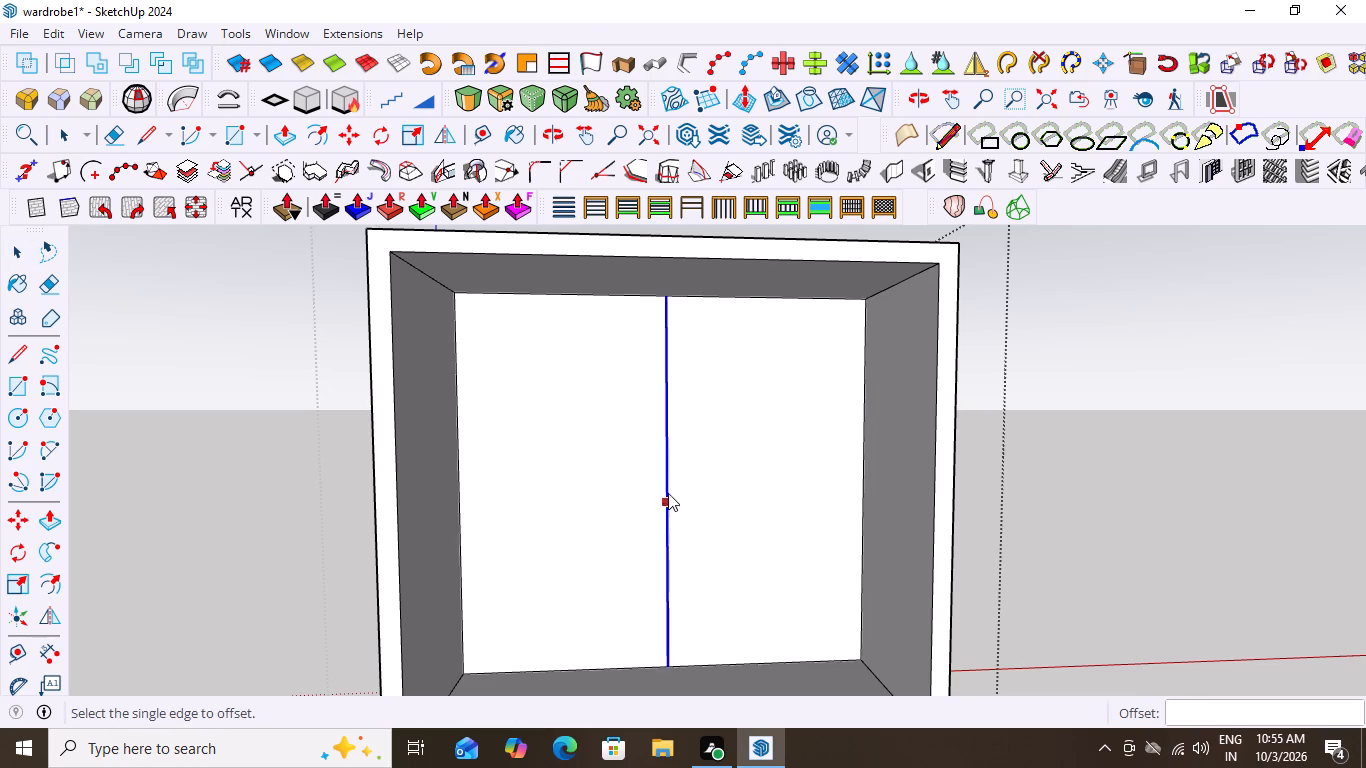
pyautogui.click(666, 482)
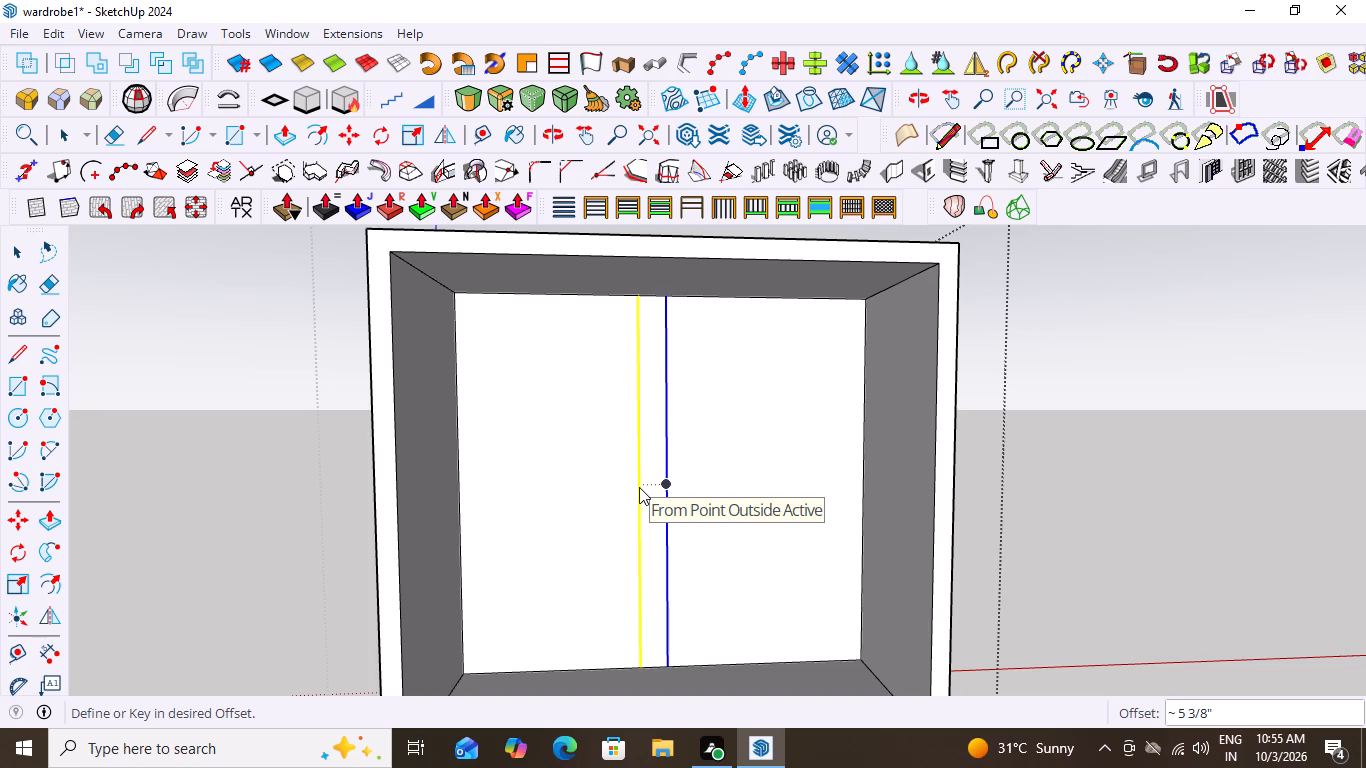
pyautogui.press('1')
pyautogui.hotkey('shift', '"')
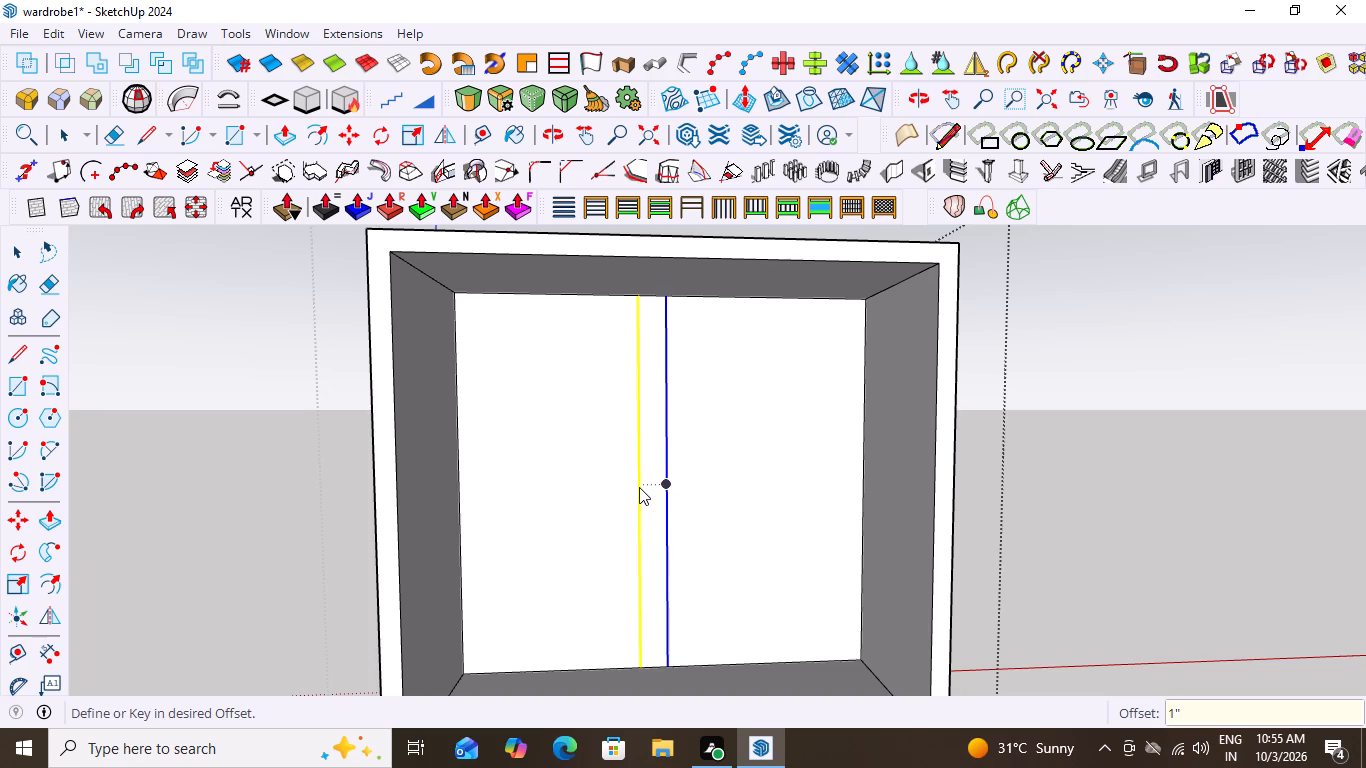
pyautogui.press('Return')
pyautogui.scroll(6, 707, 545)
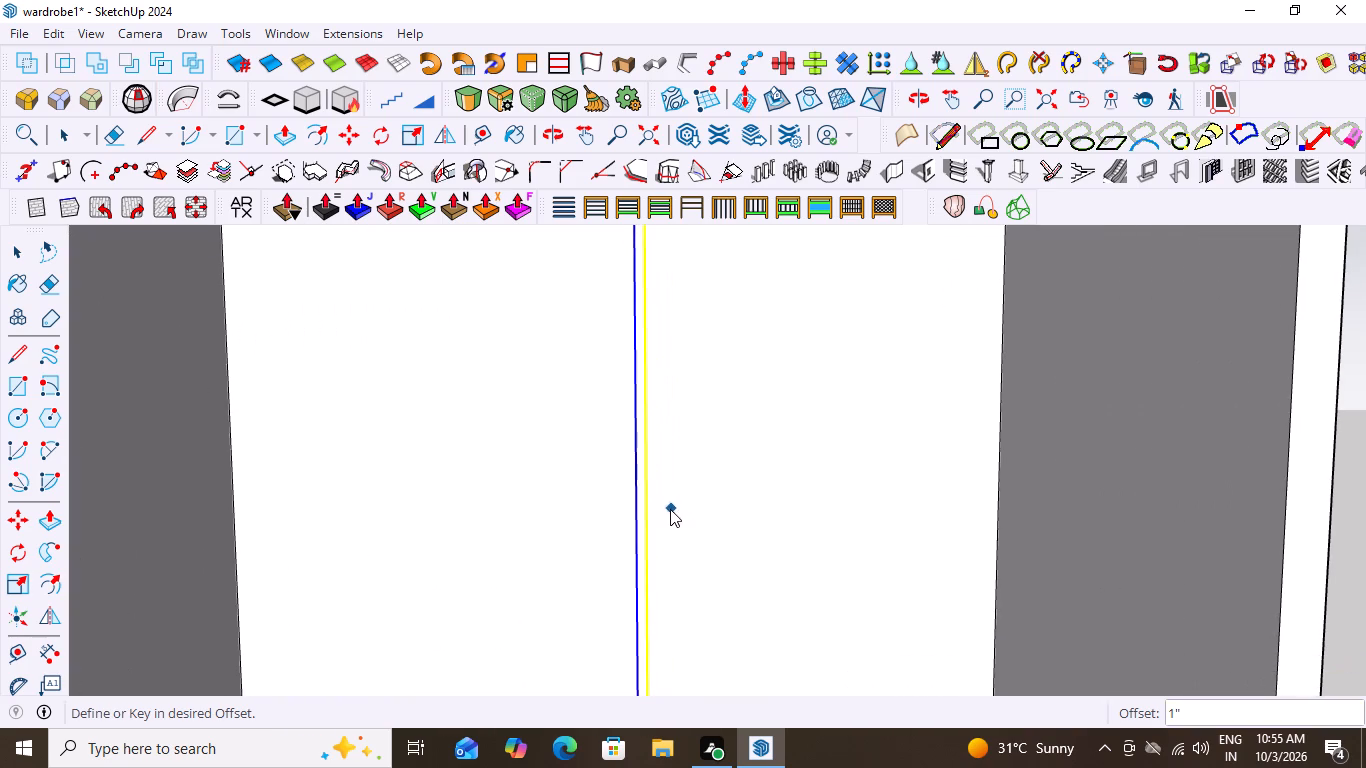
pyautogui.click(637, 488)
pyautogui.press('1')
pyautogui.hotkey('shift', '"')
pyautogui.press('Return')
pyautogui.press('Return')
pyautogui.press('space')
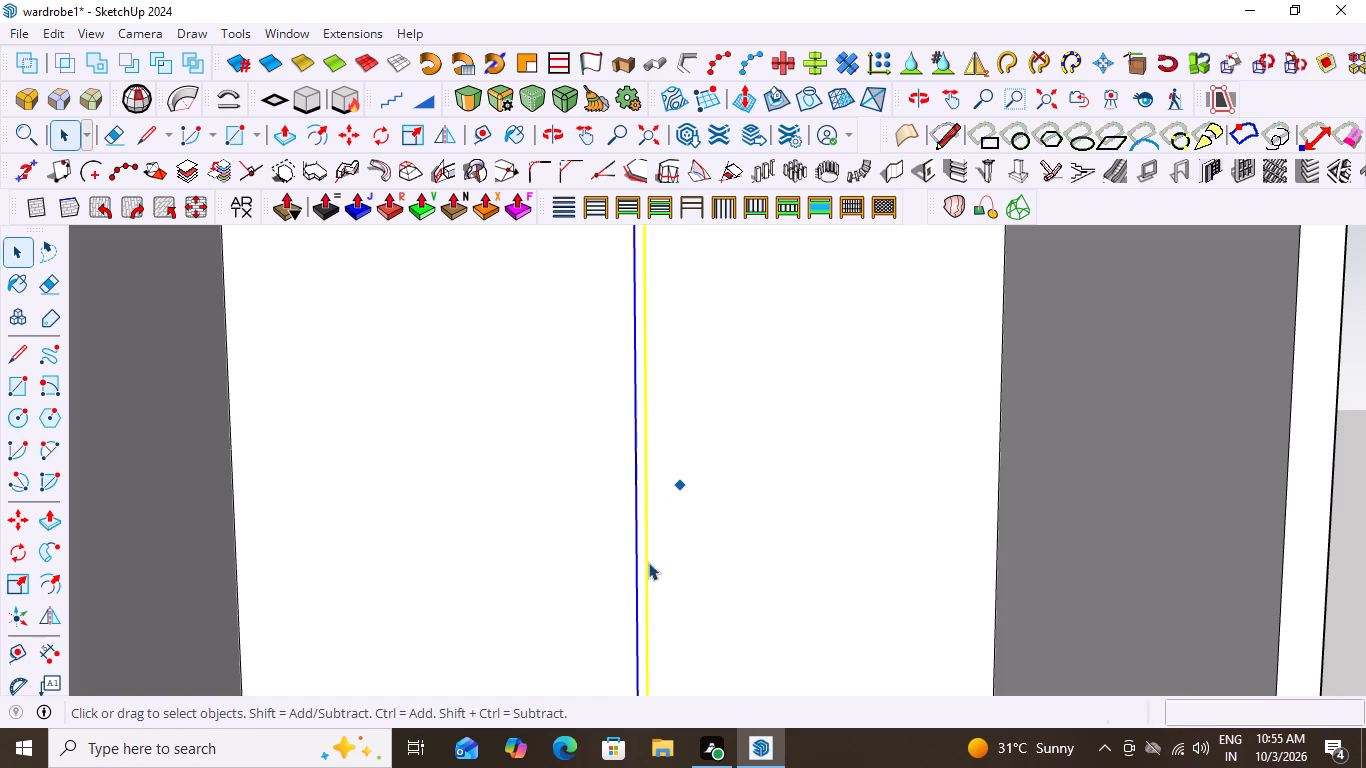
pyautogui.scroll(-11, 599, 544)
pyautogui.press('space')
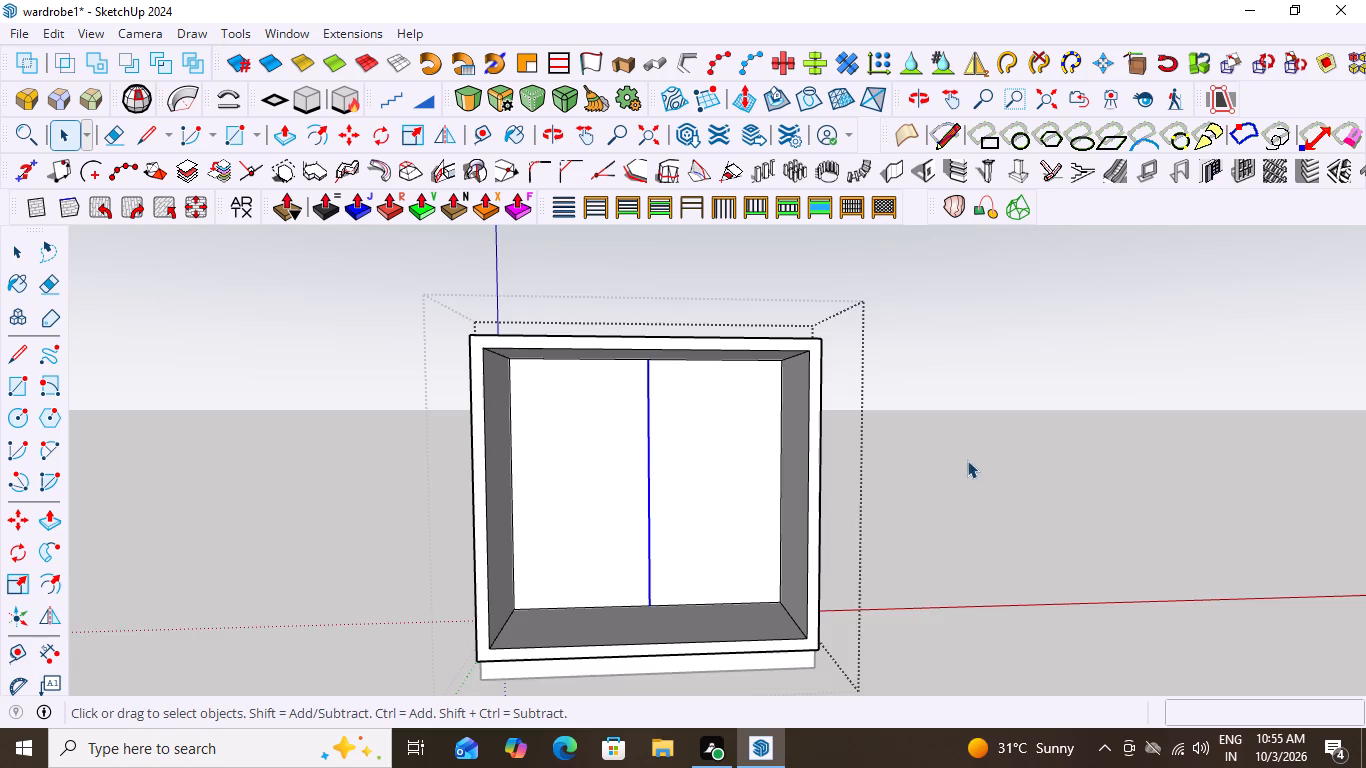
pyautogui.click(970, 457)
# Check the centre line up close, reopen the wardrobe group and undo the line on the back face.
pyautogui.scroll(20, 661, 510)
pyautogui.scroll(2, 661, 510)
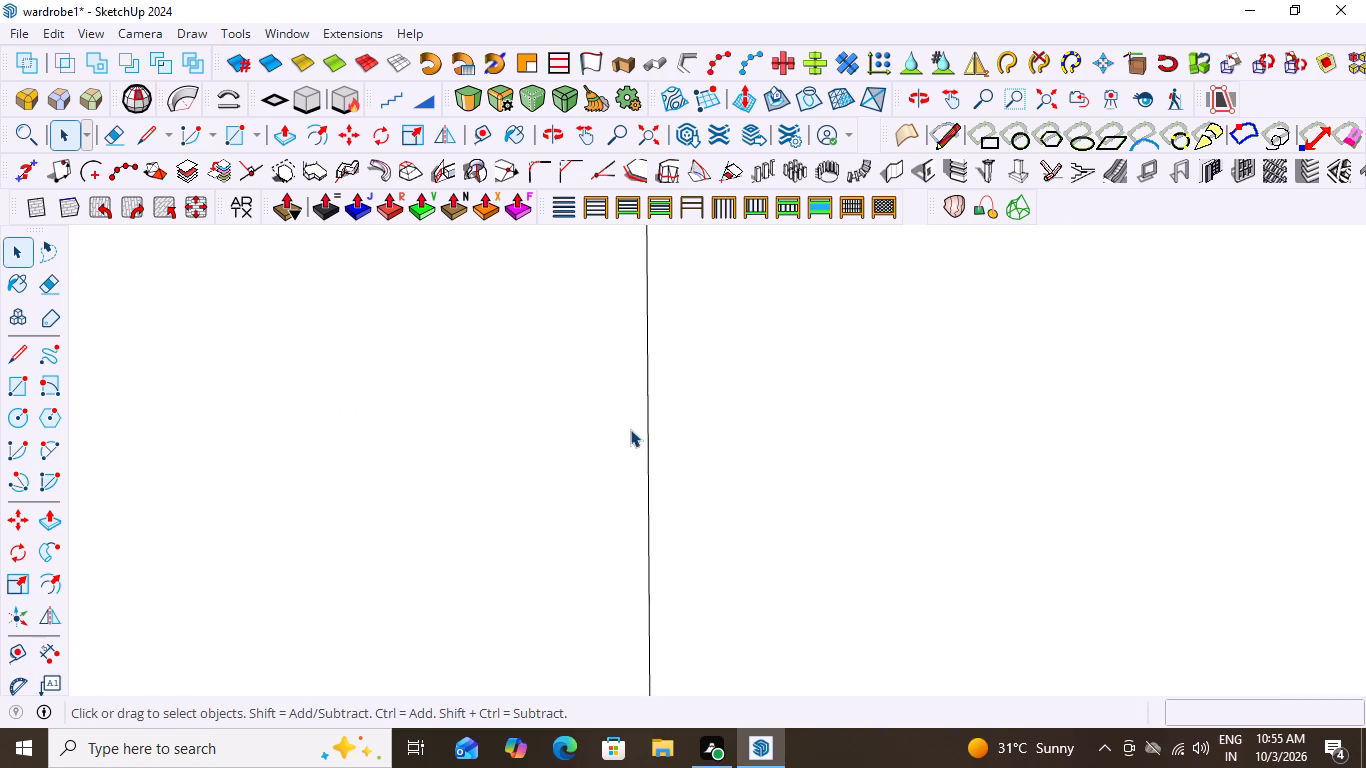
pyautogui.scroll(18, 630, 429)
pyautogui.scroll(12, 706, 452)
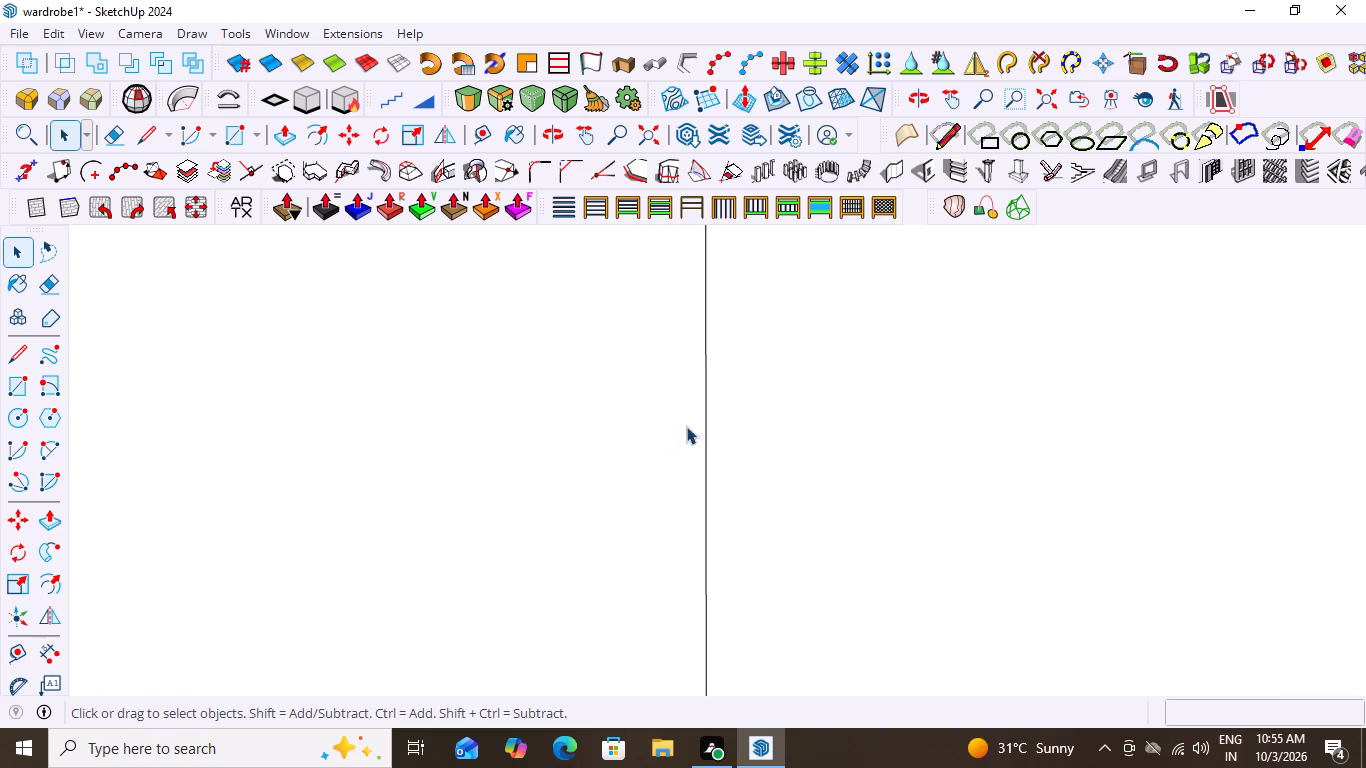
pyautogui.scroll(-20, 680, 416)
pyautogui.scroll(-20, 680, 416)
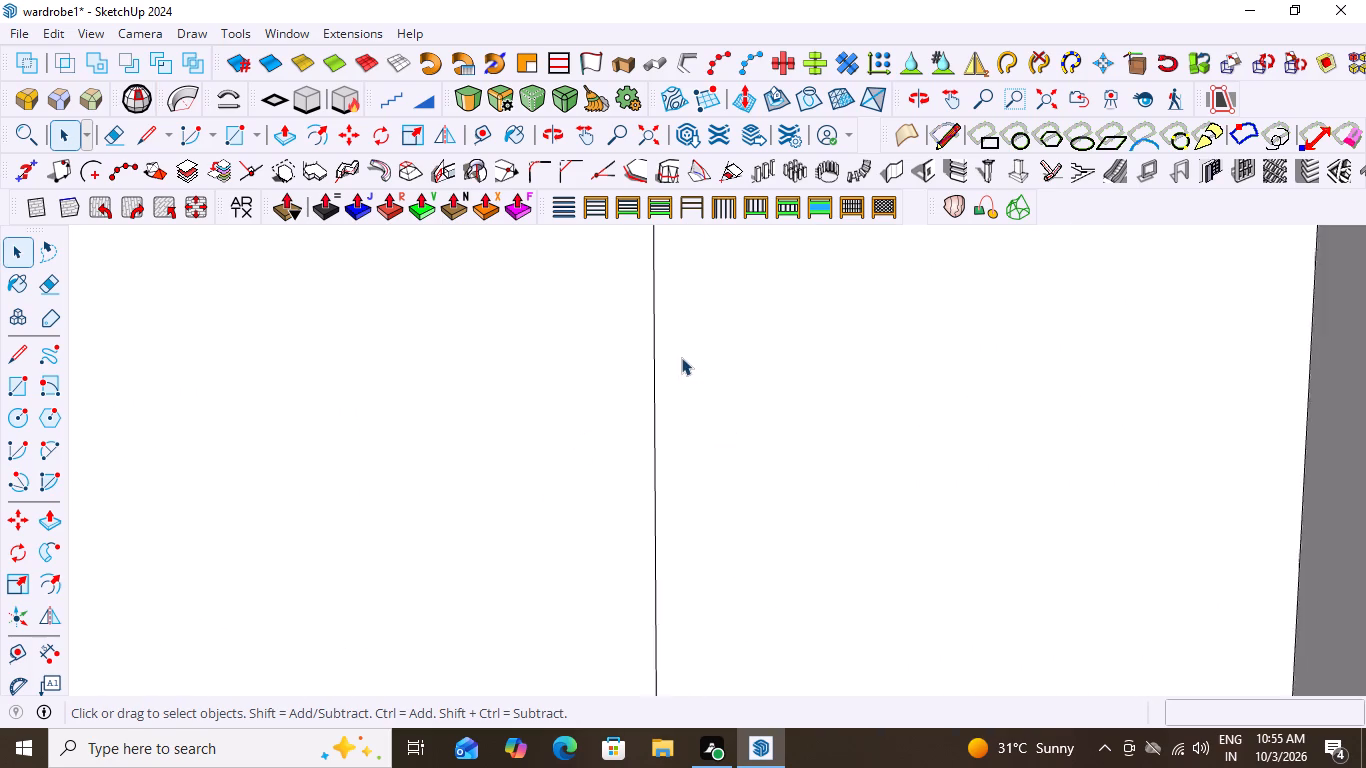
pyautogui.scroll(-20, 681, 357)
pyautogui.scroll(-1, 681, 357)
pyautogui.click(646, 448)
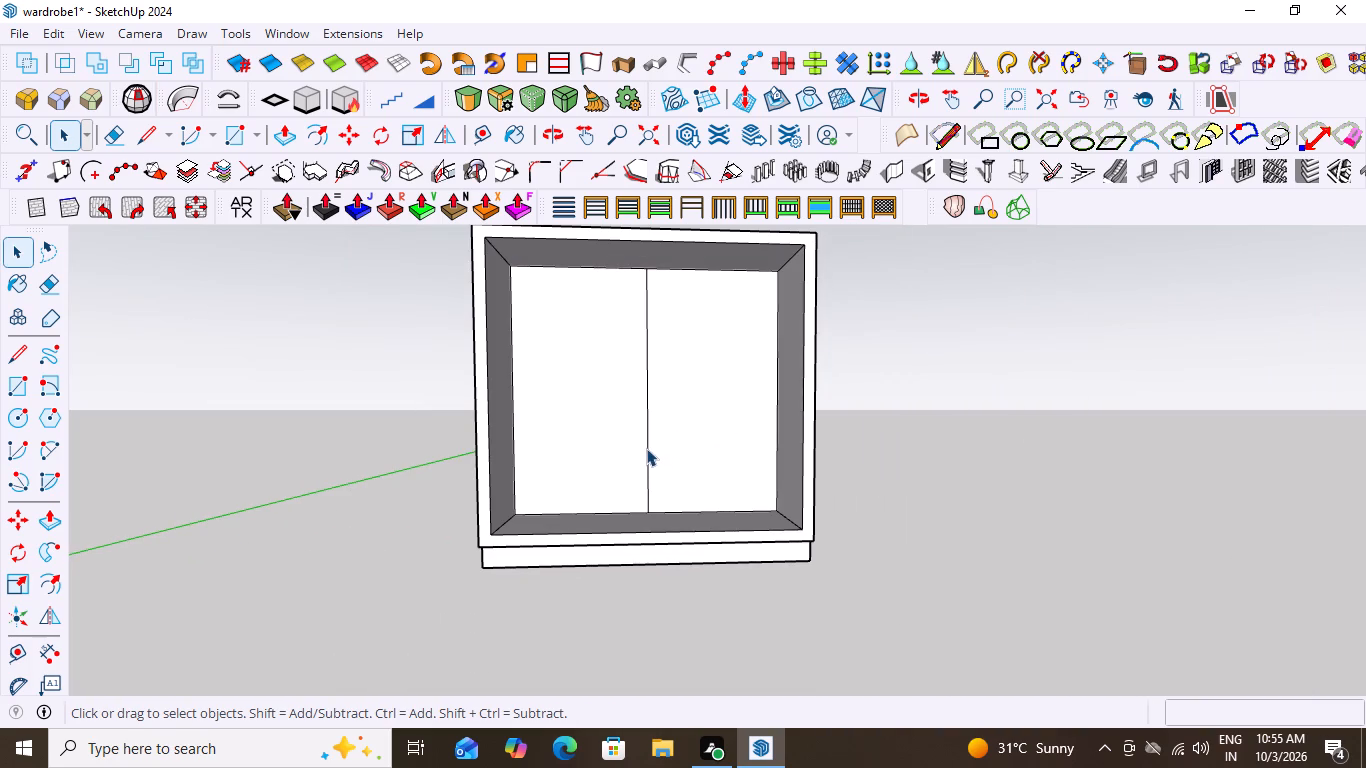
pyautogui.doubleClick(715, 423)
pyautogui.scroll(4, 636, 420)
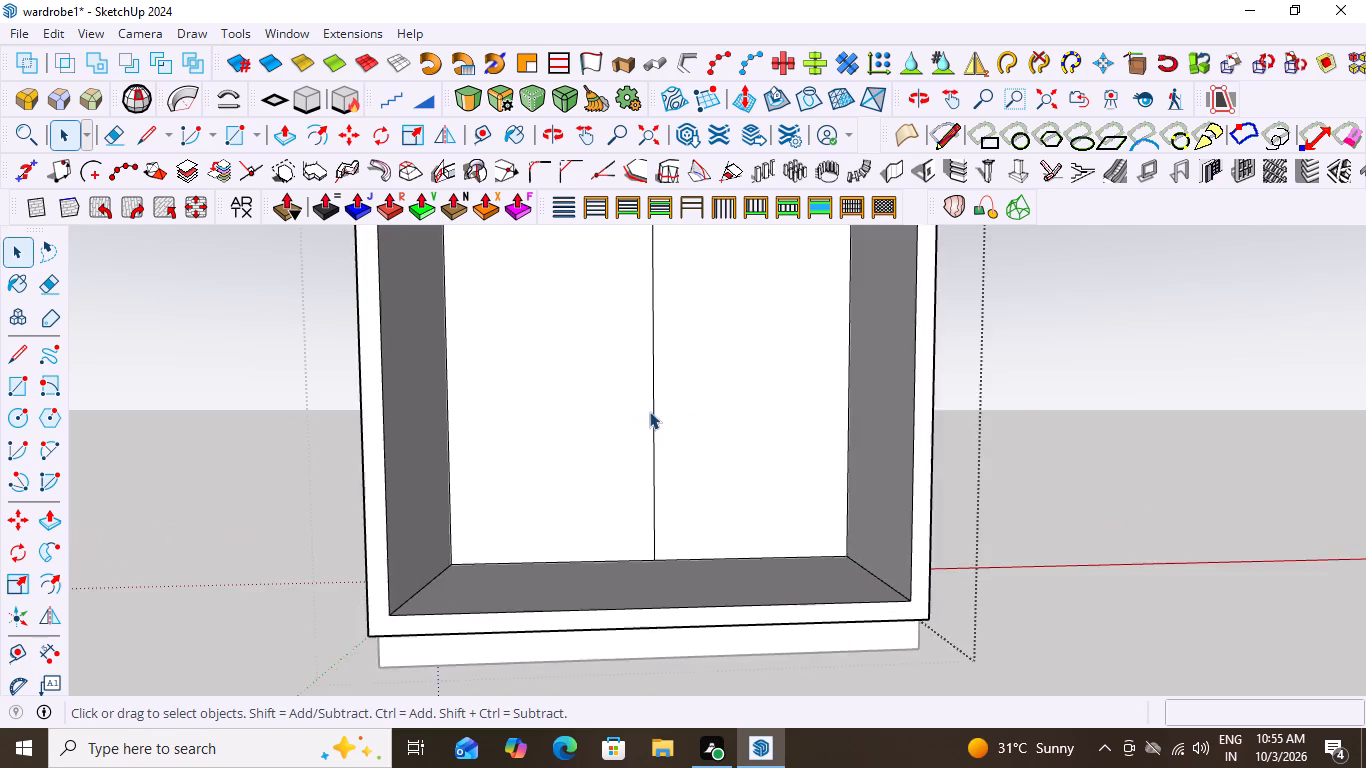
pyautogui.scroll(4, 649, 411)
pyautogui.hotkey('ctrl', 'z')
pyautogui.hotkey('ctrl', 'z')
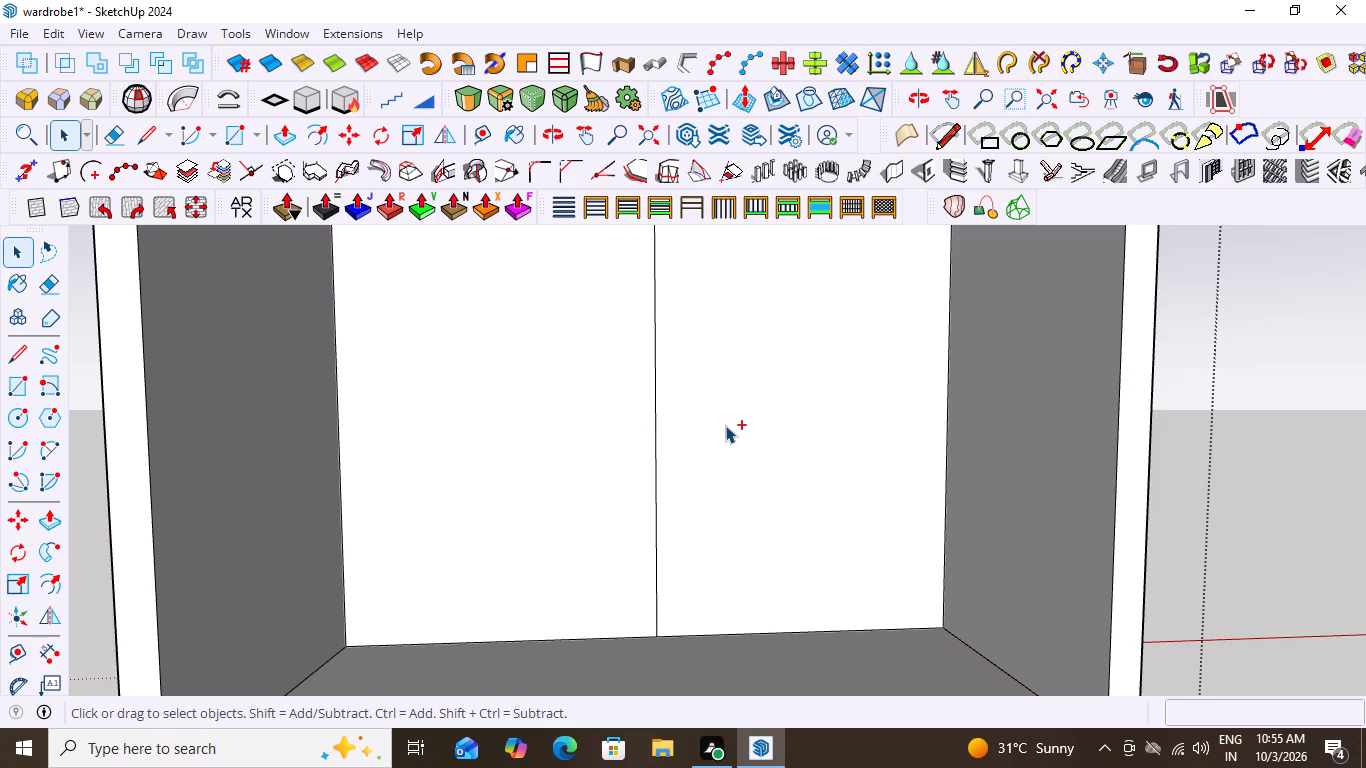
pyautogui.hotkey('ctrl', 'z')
# Draw a 6' vertical line between the midpoints of the inner back face's top and bottom edges.
pyautogui.scroll(-12, 623, 460)
pyautogui.scroll(5, 619, 352)
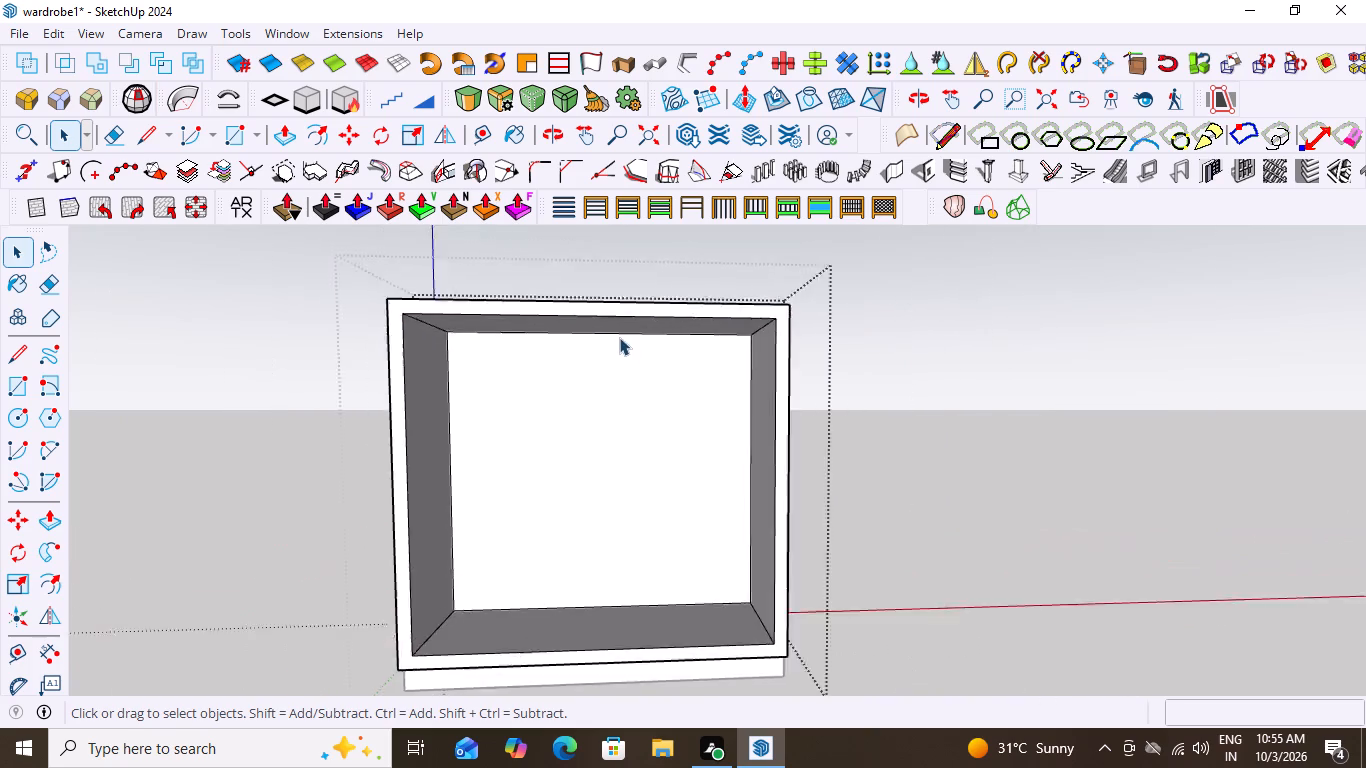
pyautogui.scroll(5, 619, 337)
pyautogui.press('l')
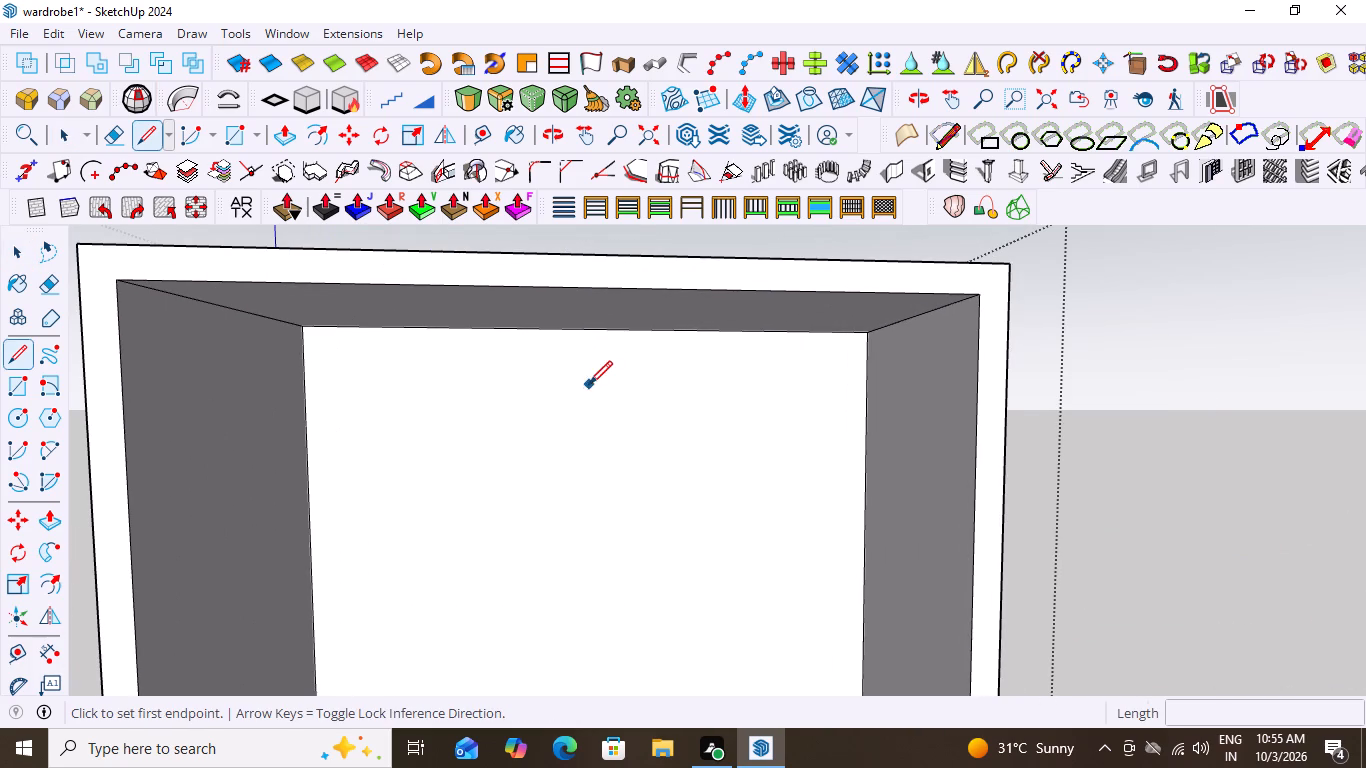
pyautogui.click(594, 332)
pyautogui.scroll(-10, 609, 452)
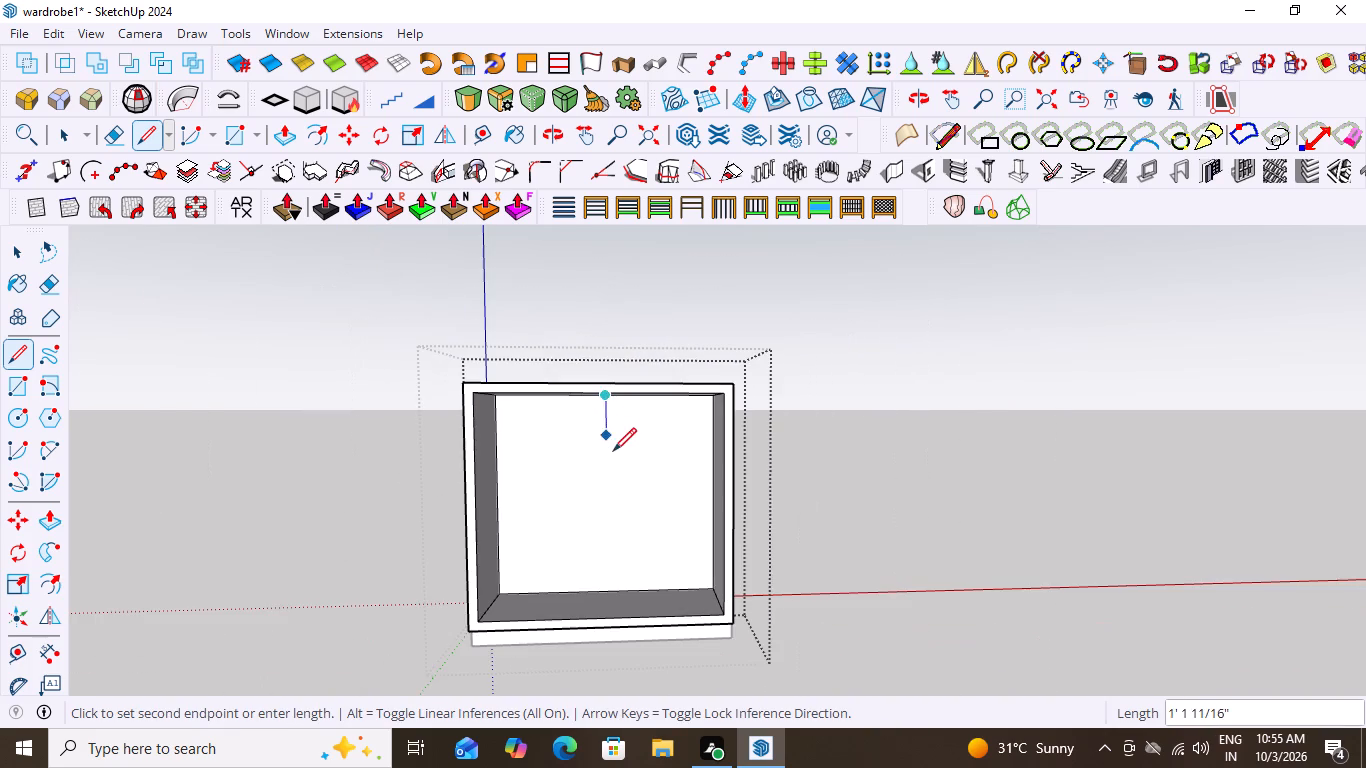
pyautogui.scroll(8, 630, 644)
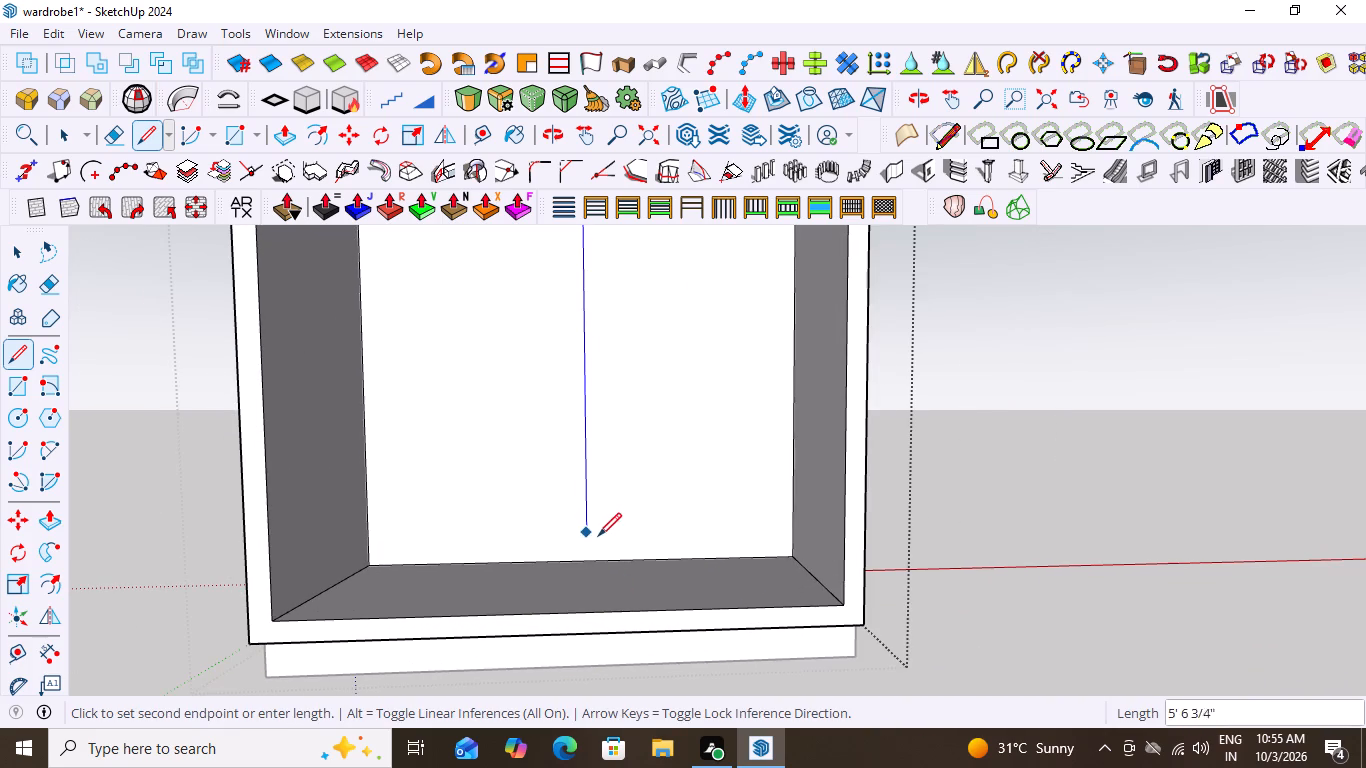
pyautogui.scroll(5, 584, 562)
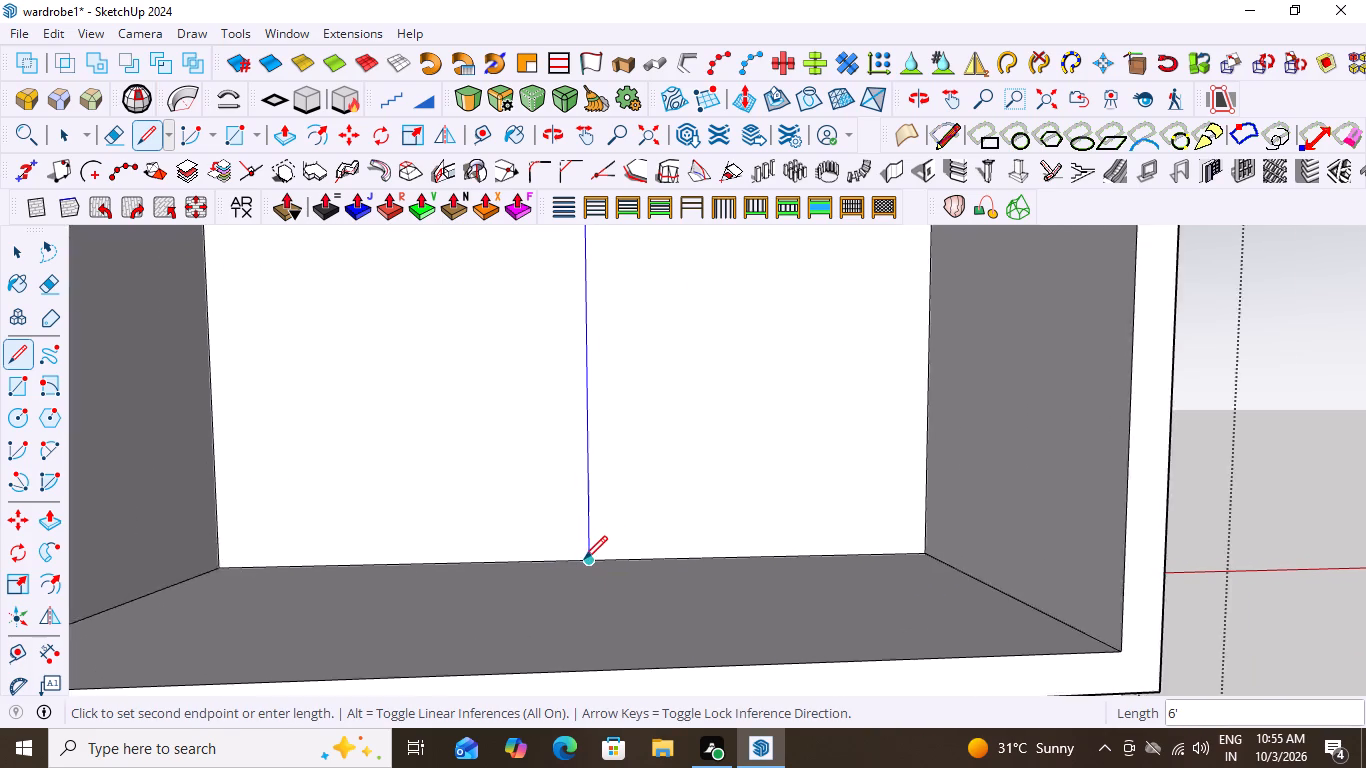
pyautogui.scroll(7, 584, 559)
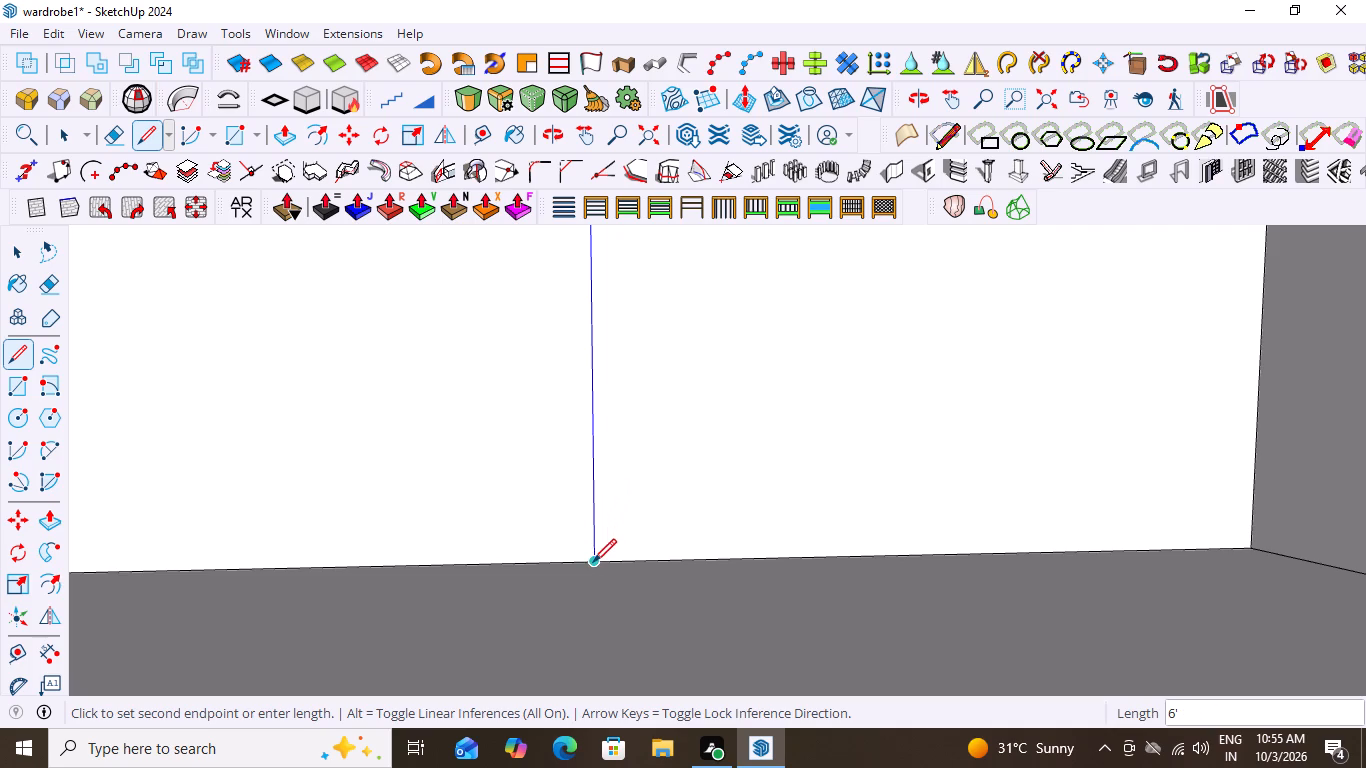
pyautogui.click(593, 562)
pyautogui.scroll(-20, 502, 562)
pyautogui.scroll(-4, 502, 562)
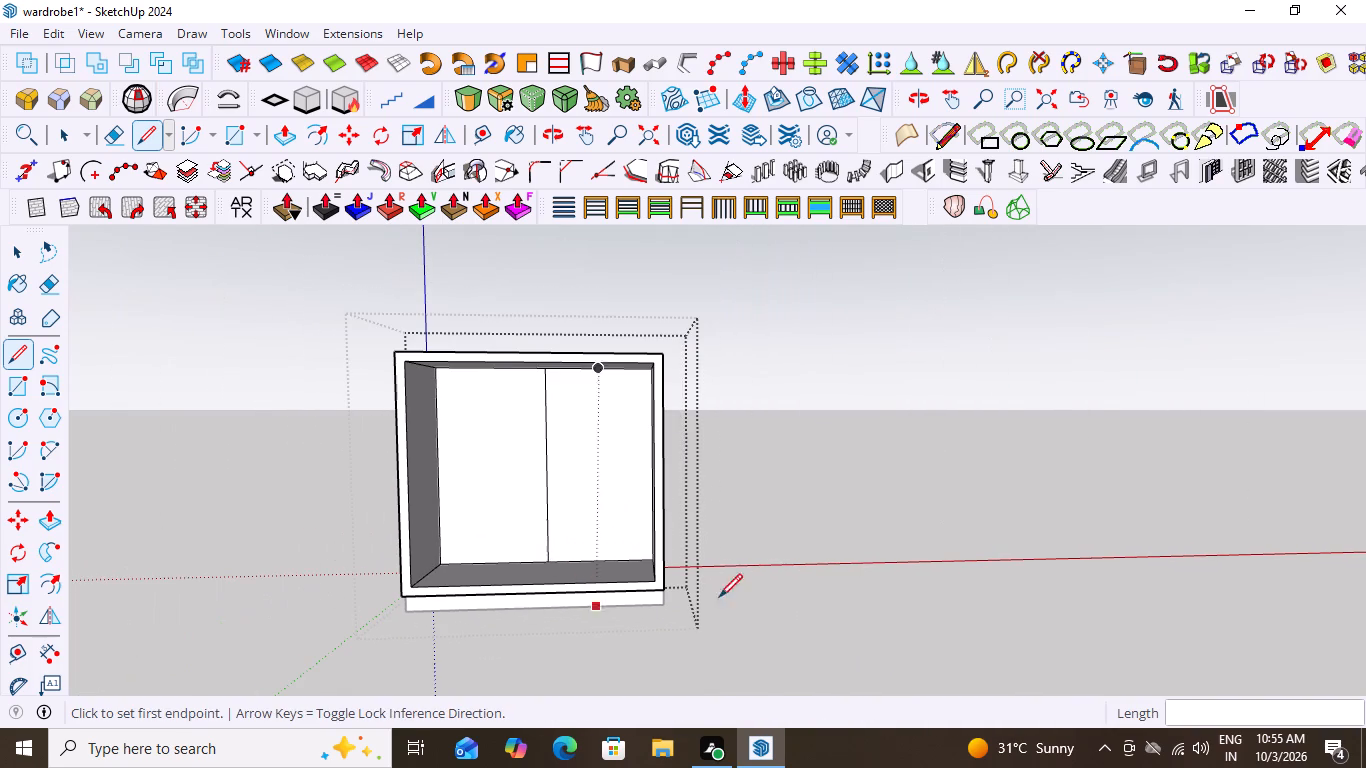
pyautogui.press('space')
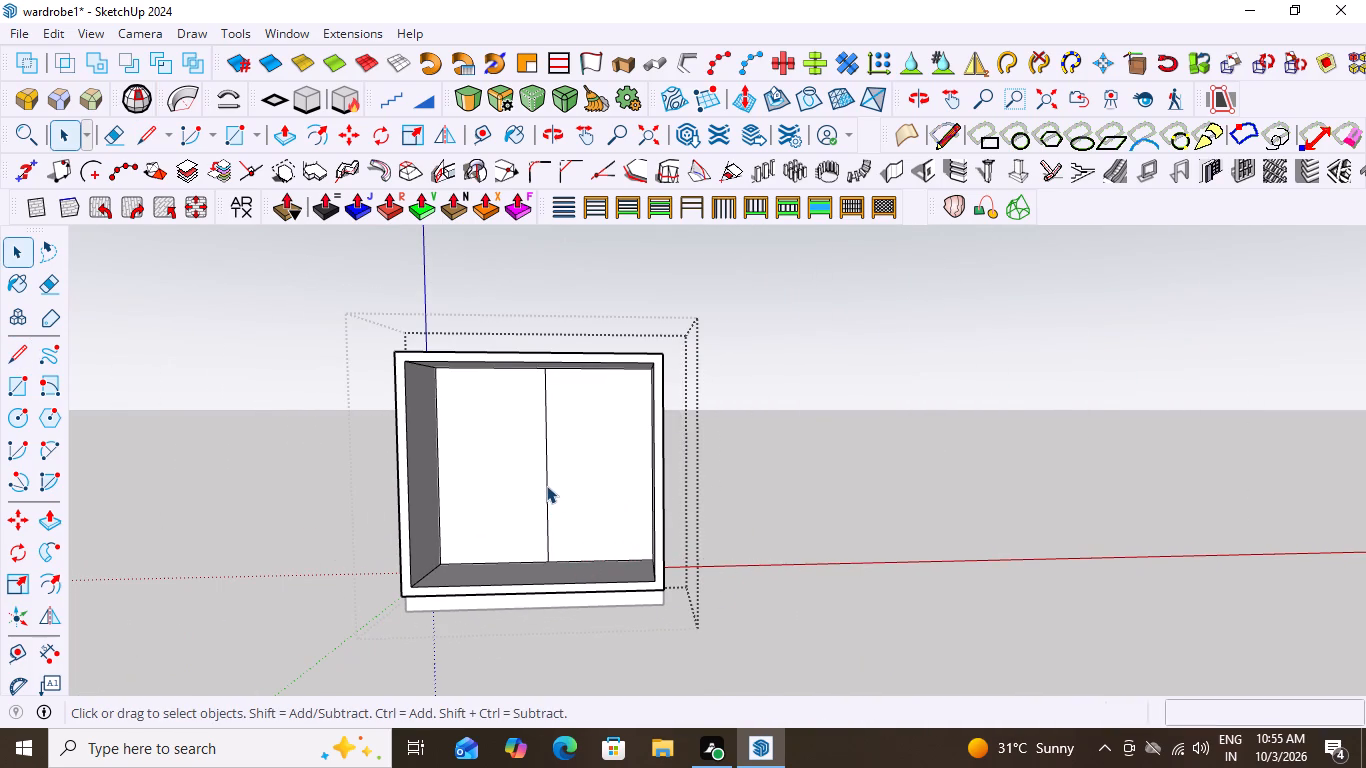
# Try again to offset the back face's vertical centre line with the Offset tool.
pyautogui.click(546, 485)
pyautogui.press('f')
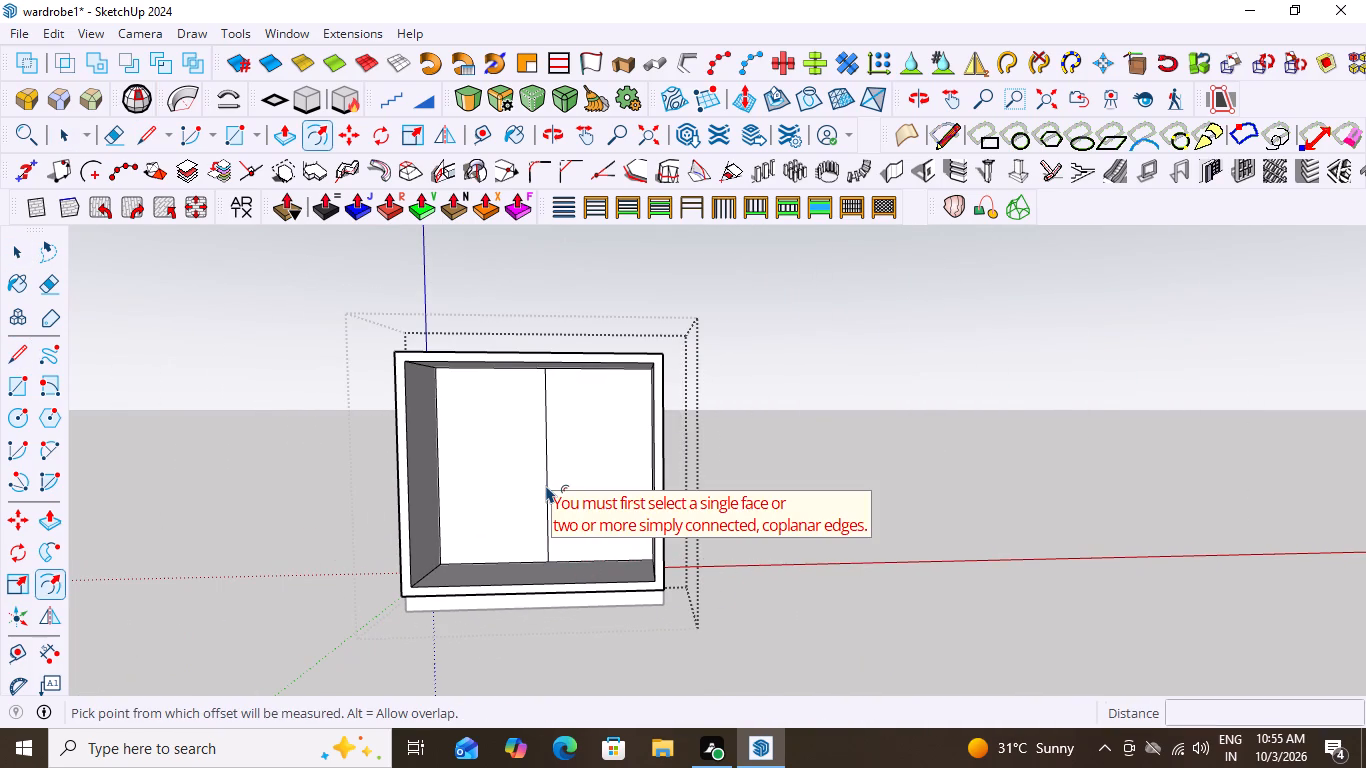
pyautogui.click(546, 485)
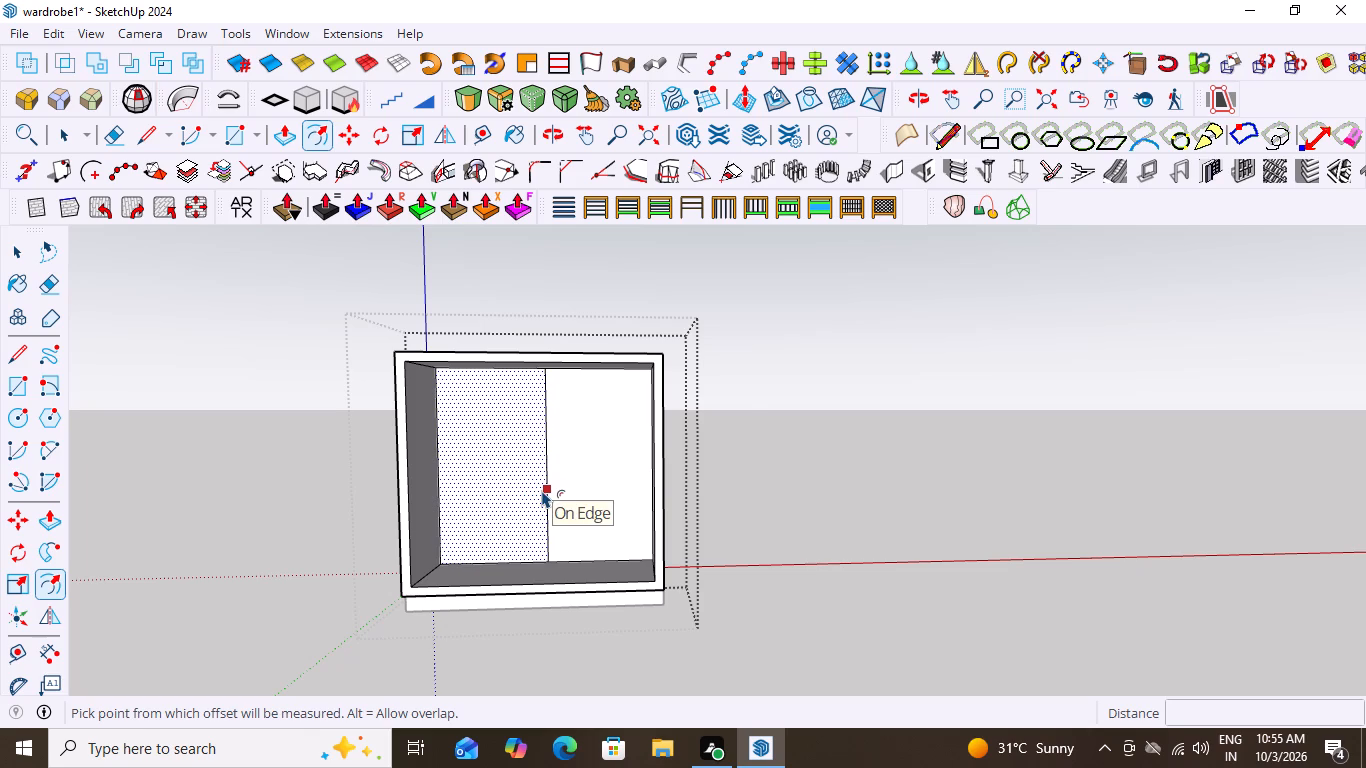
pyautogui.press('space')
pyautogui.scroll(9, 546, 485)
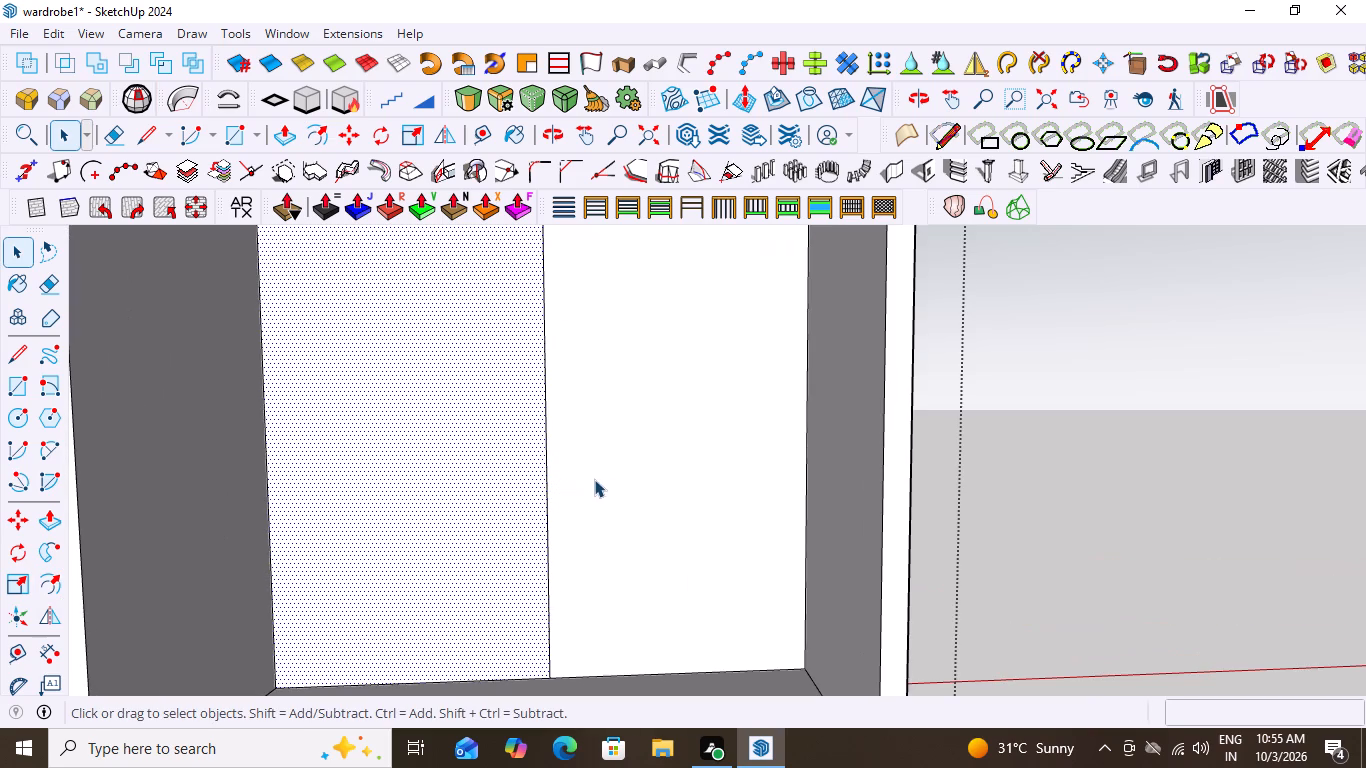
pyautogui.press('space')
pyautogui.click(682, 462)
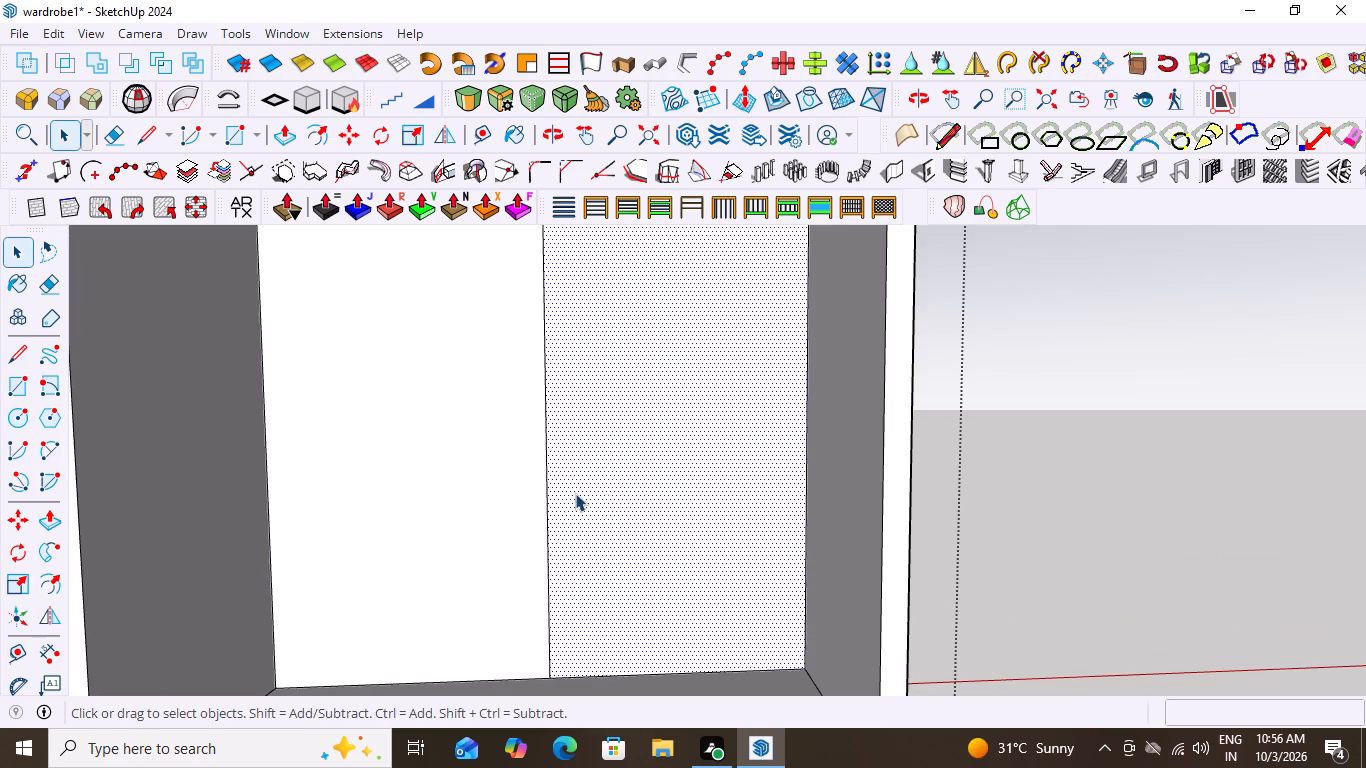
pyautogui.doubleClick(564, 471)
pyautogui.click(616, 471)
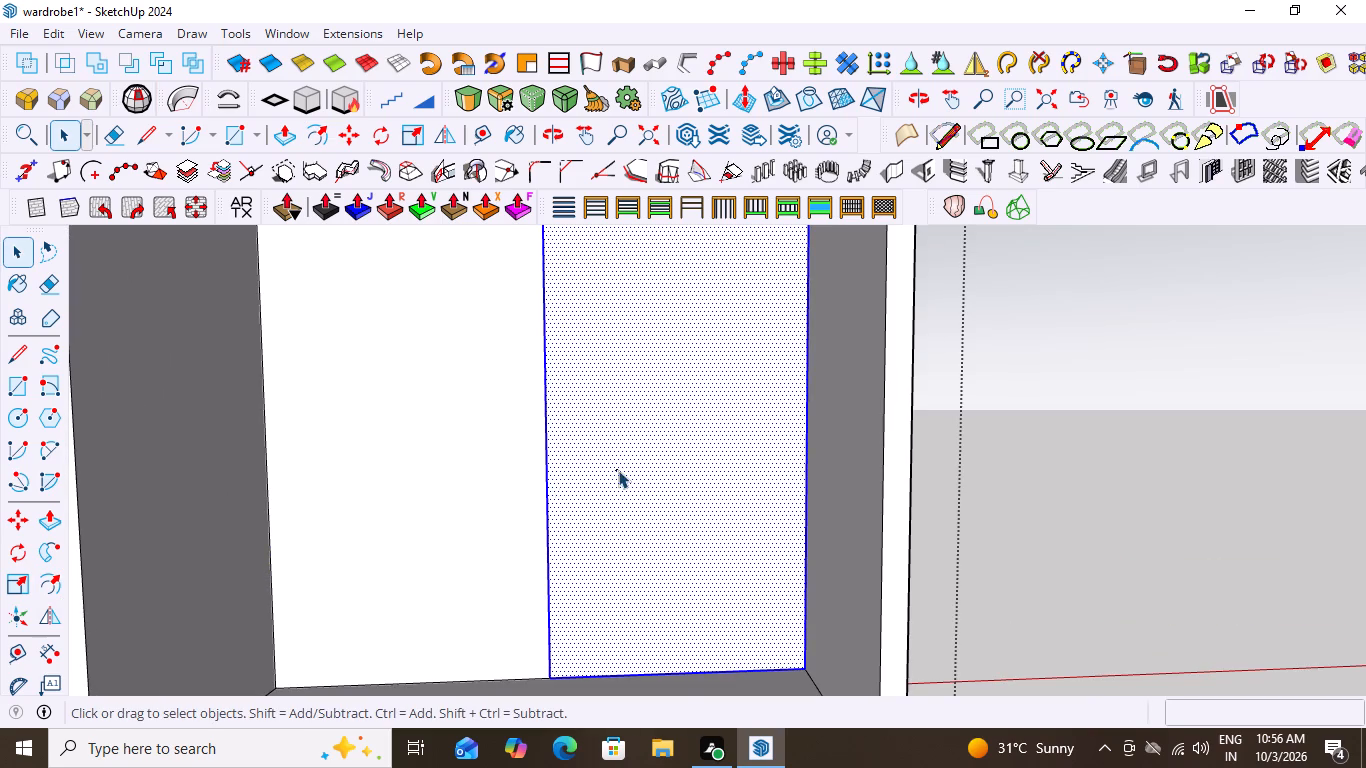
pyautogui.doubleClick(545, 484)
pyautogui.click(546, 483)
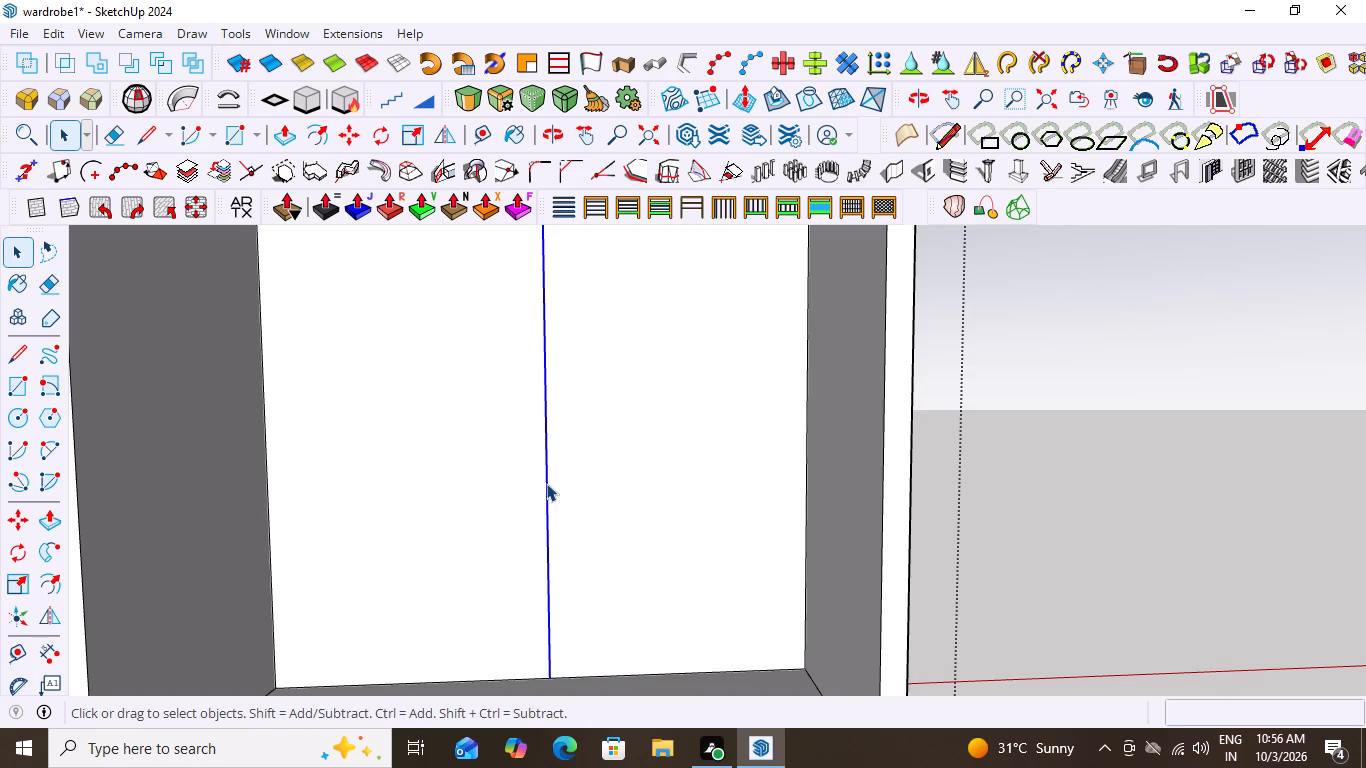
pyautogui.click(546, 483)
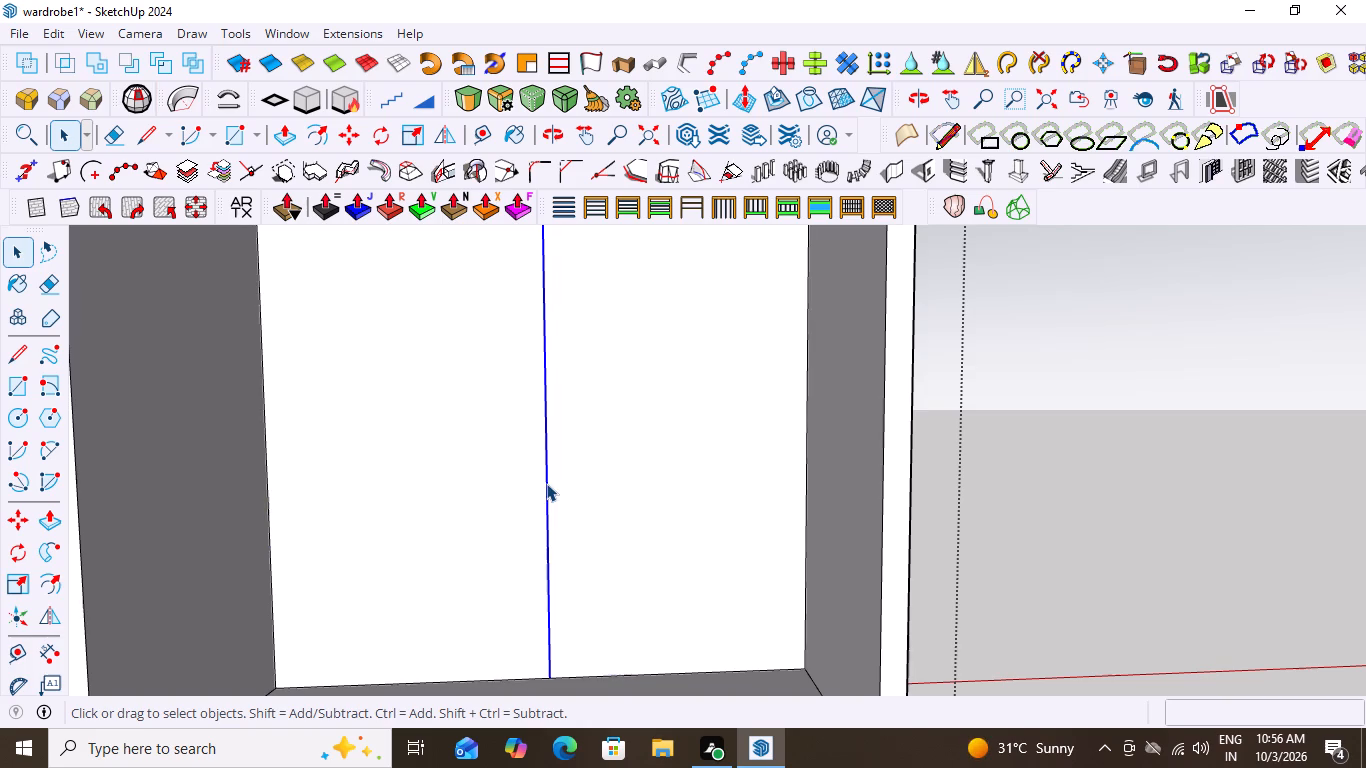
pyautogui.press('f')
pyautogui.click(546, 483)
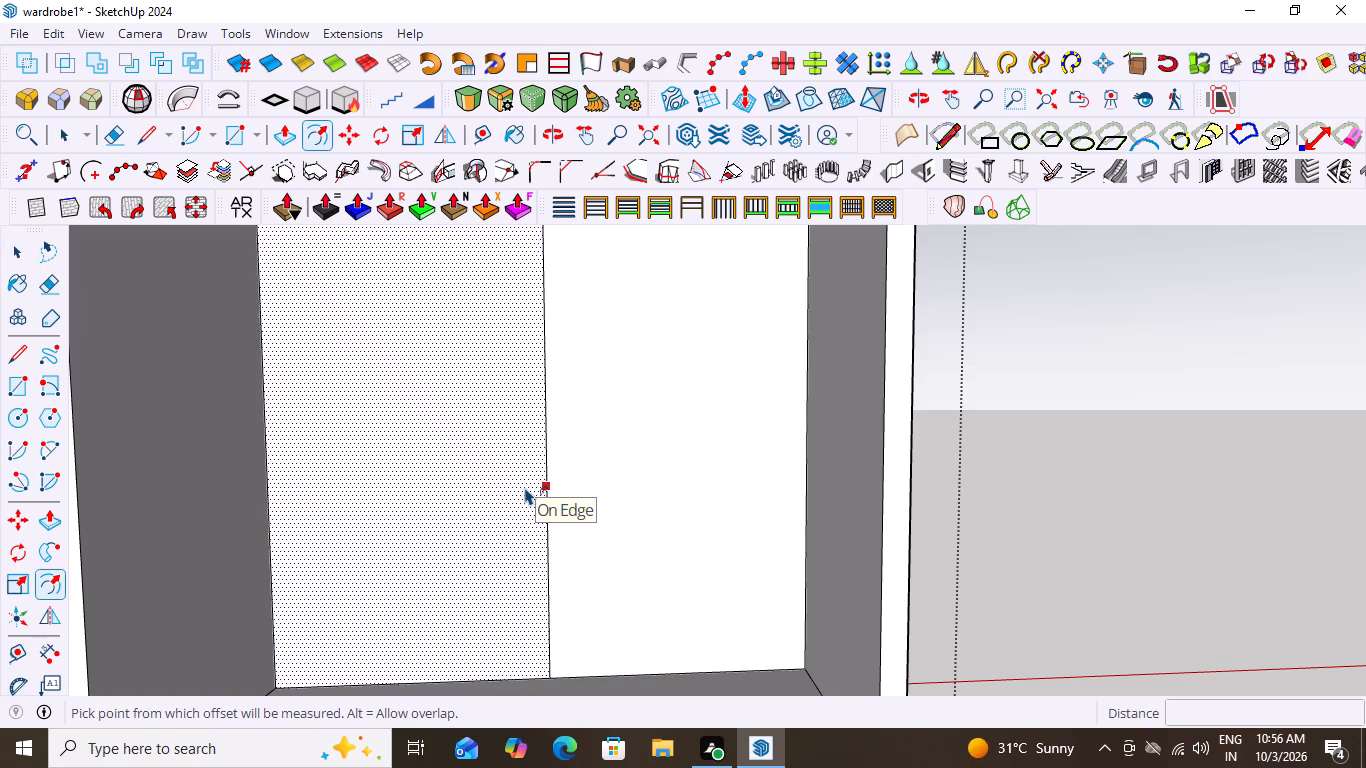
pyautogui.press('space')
# Reopen the wardrobe group and copy the back face's centre line 1" toward the wardrobe's left side.
pyautogui.scroll(-8, 565, 485)
pyautogui.click(841, 464)
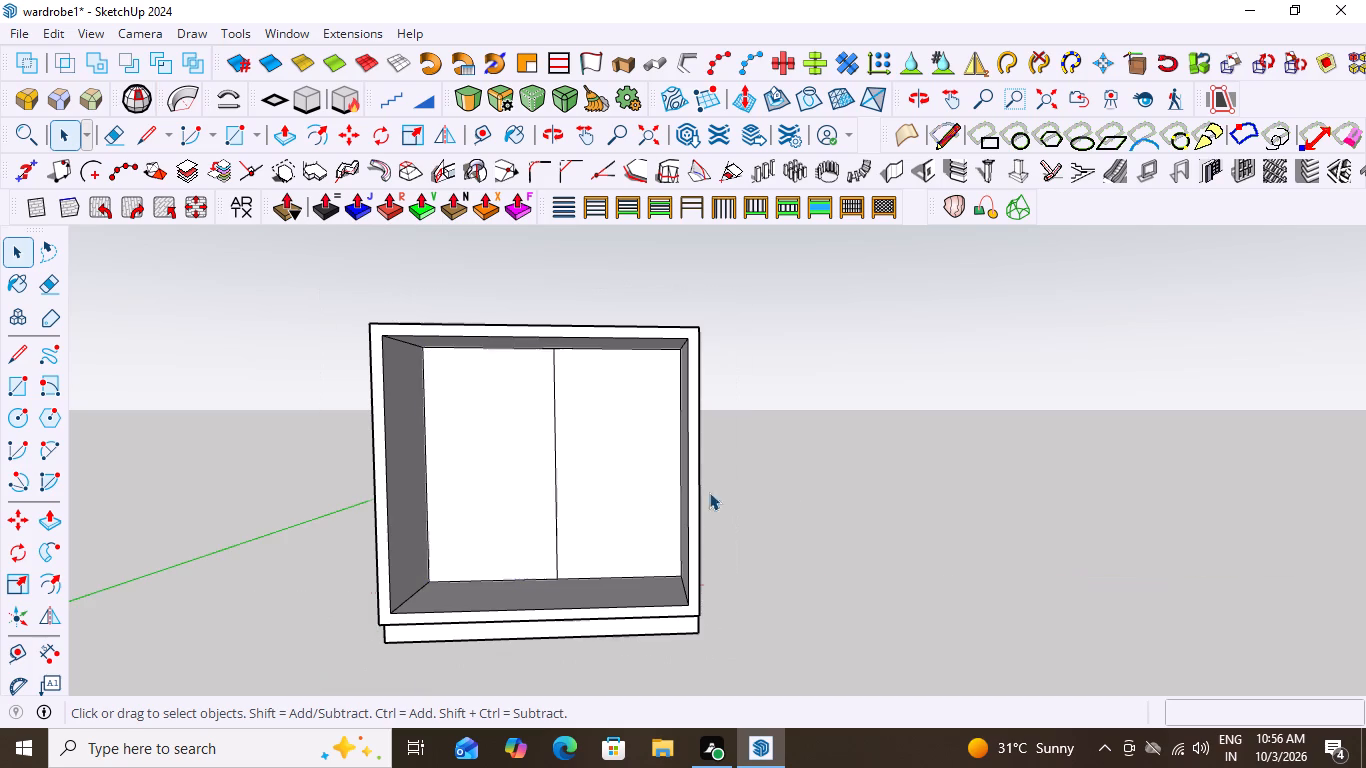
pyautogui.moveTo(576, 447); pyautogui.dragTo(607, 514, button='middle')
pyautogui.scroll(6, 563, 524)
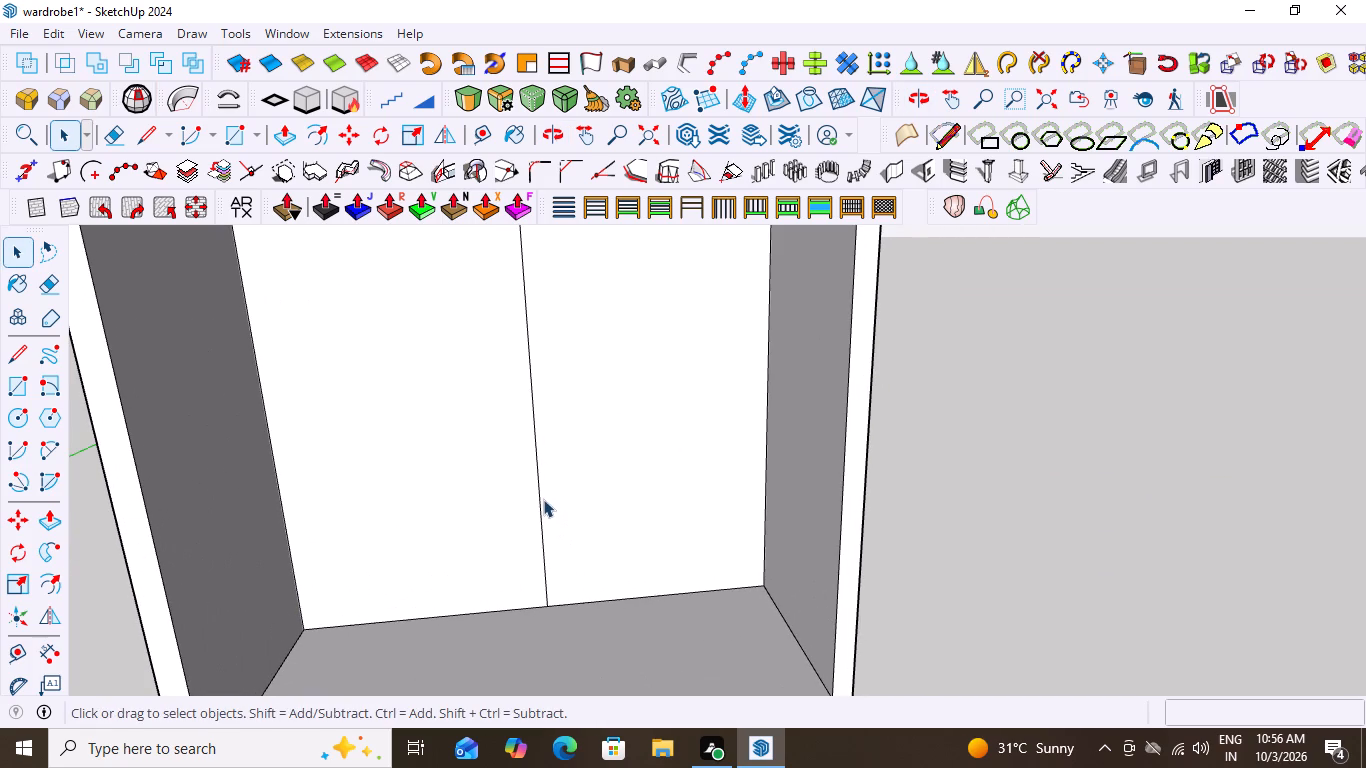
pyautogui.click(538, 486)
pyautogui.doubleClick(538, 486)
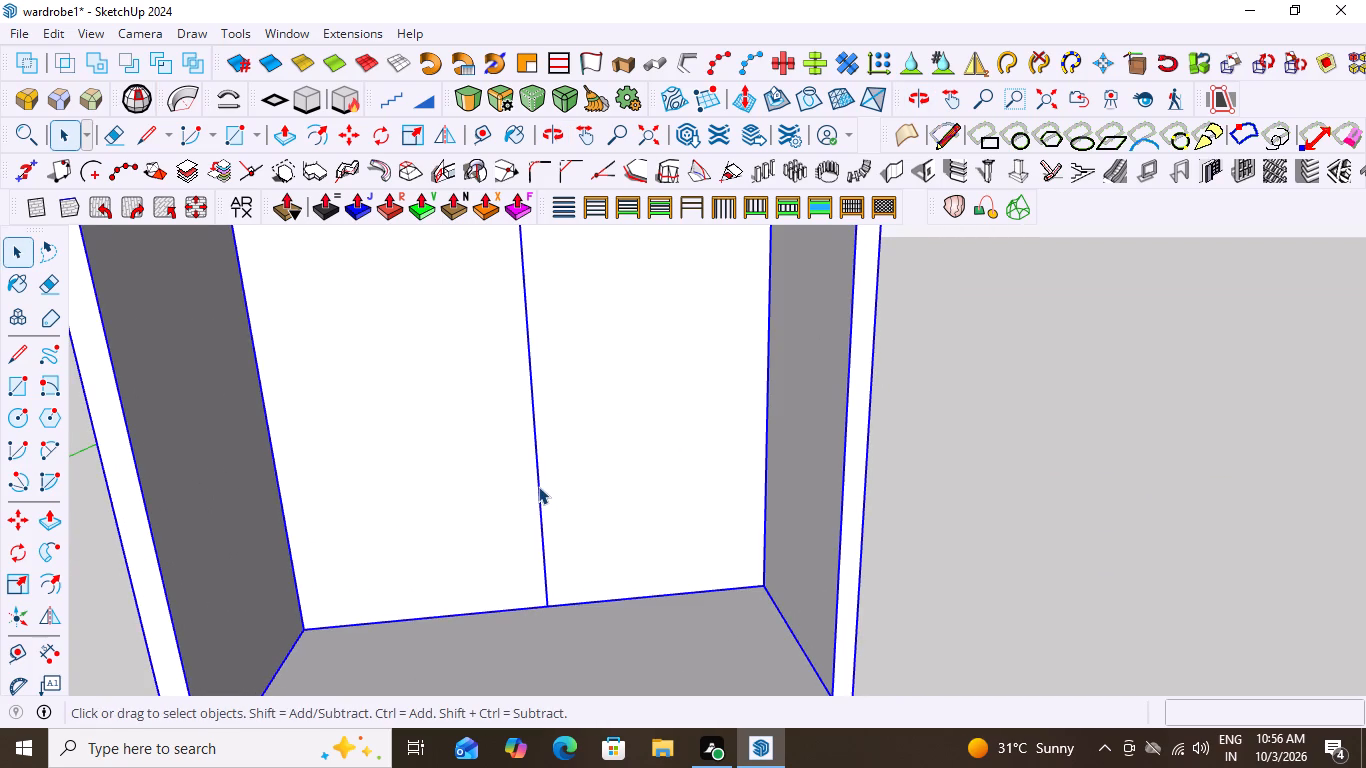
pyautogui.click(538, 486)
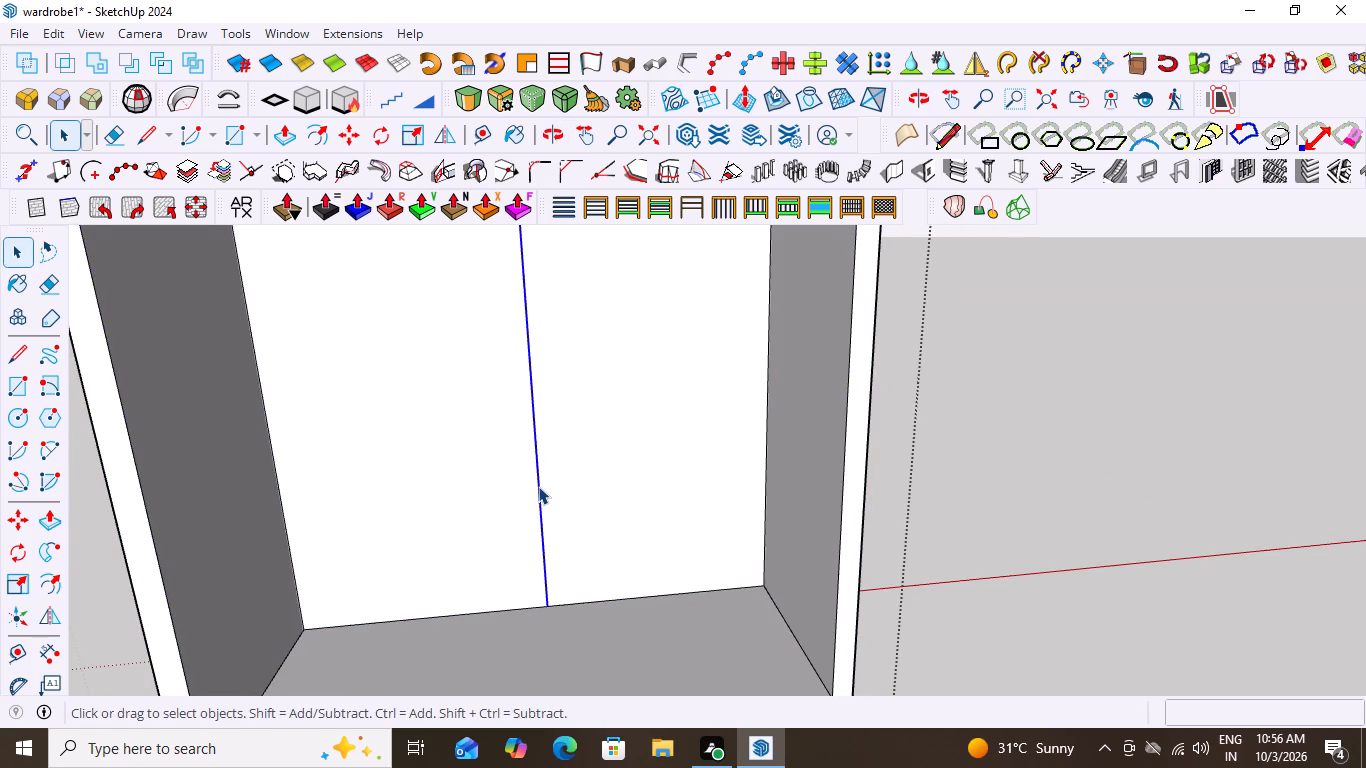
pyautogui.press('m')
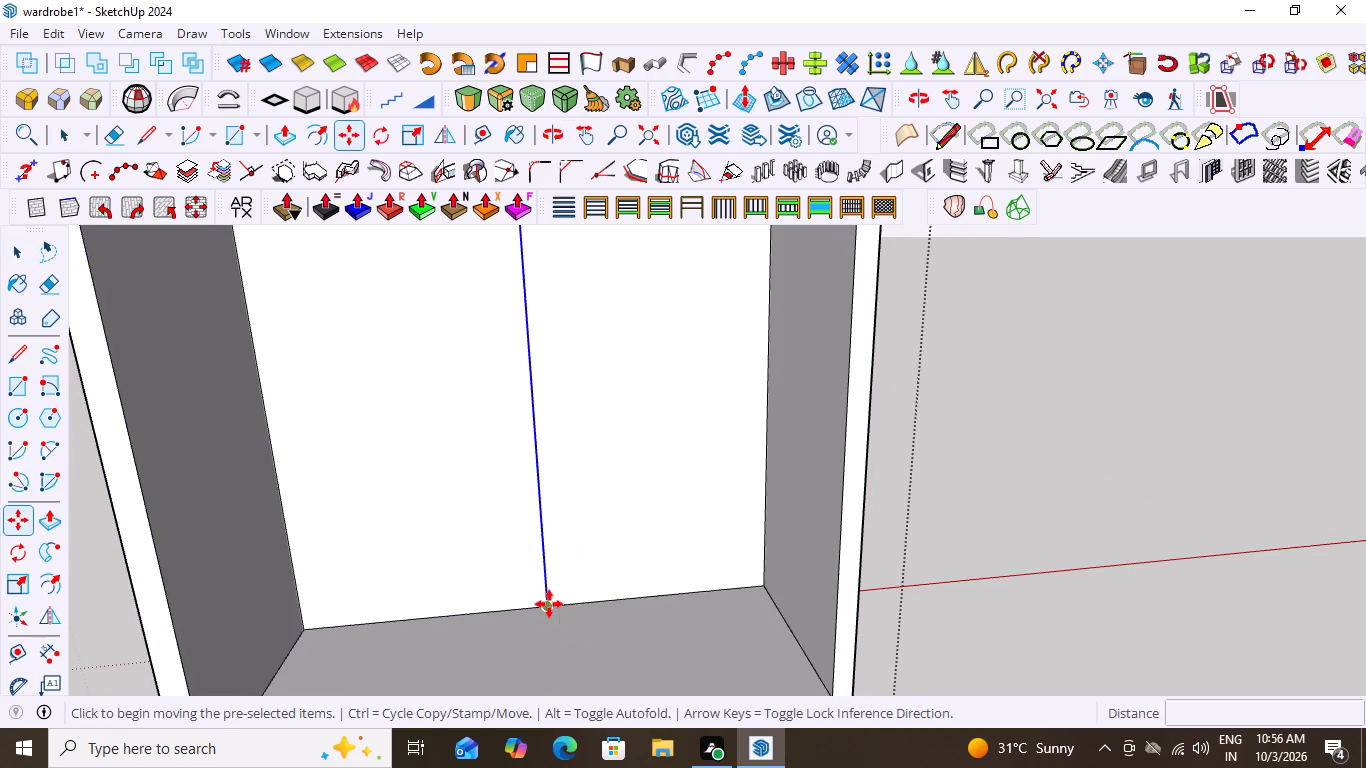
pyautogui.click(549, 604)
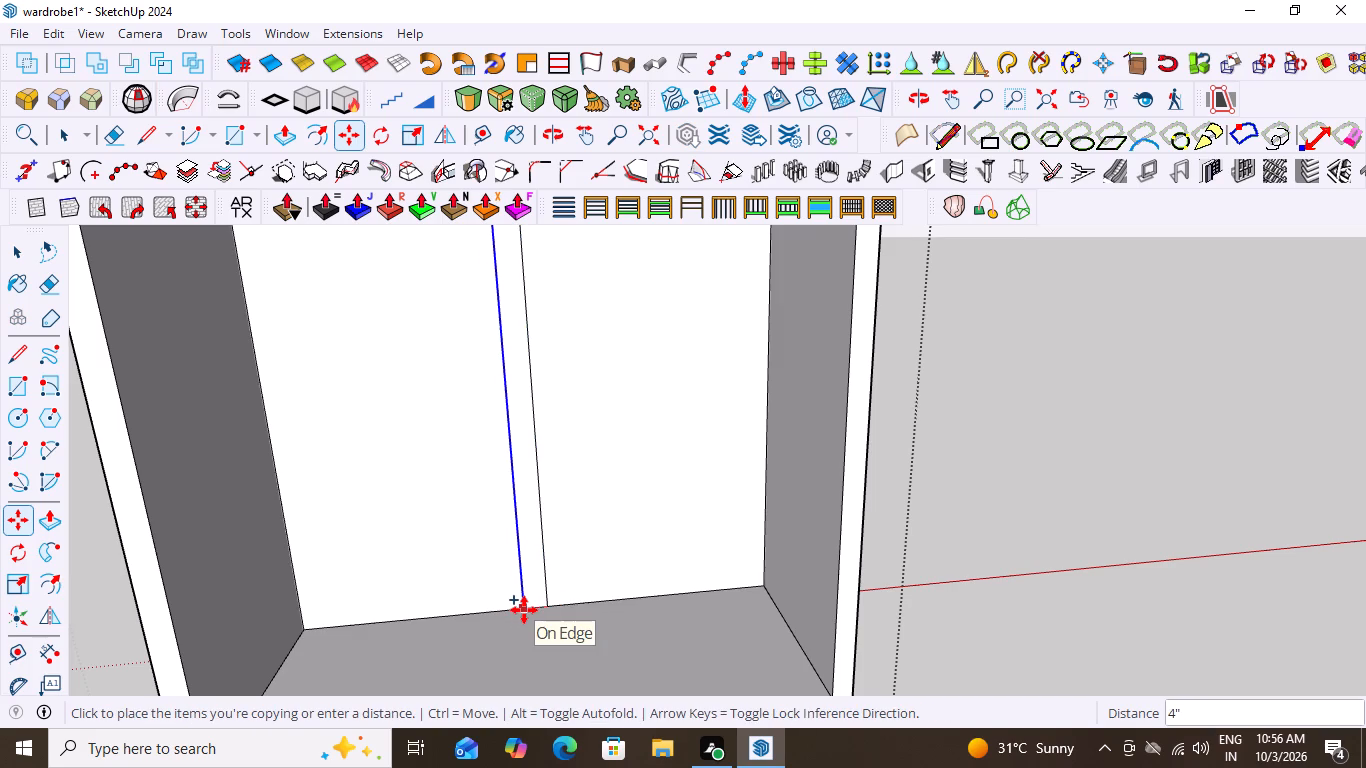
pyautogui.press('1')
pyautogui.hotkey('shift', '"')
pyautogui.press('Return')
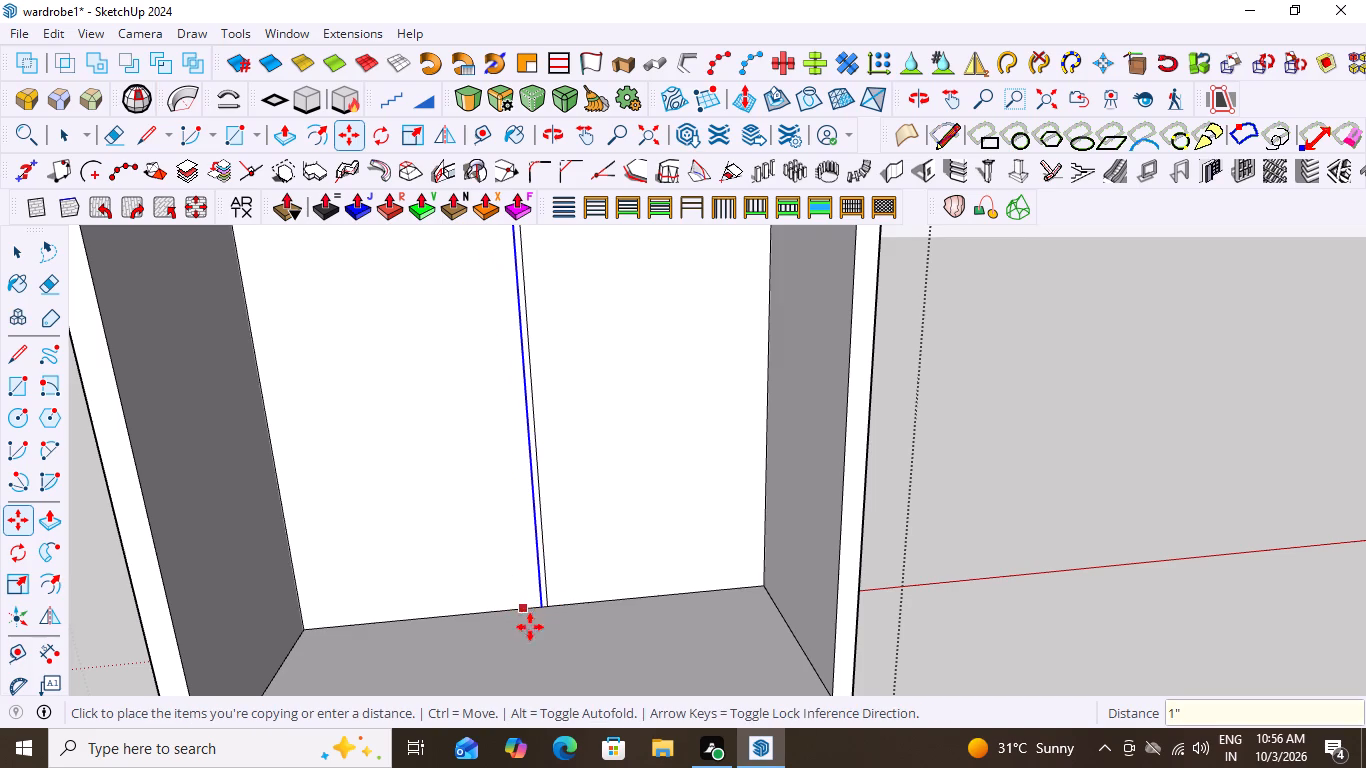
# Copy the new line 2" along the back face's bottom edge to the opposite side of the centre line.
pyautogui.scroll(12, 506, 608)
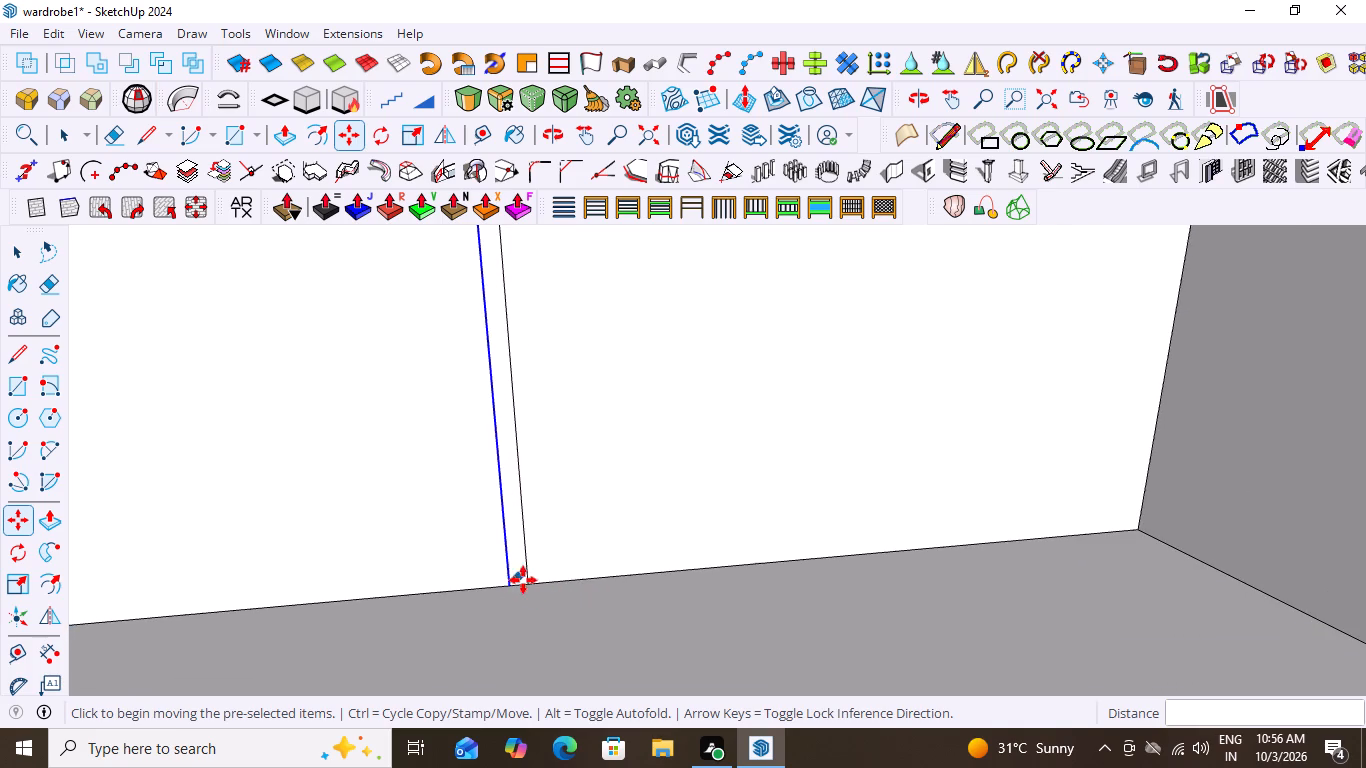
pyautogui.press('space')
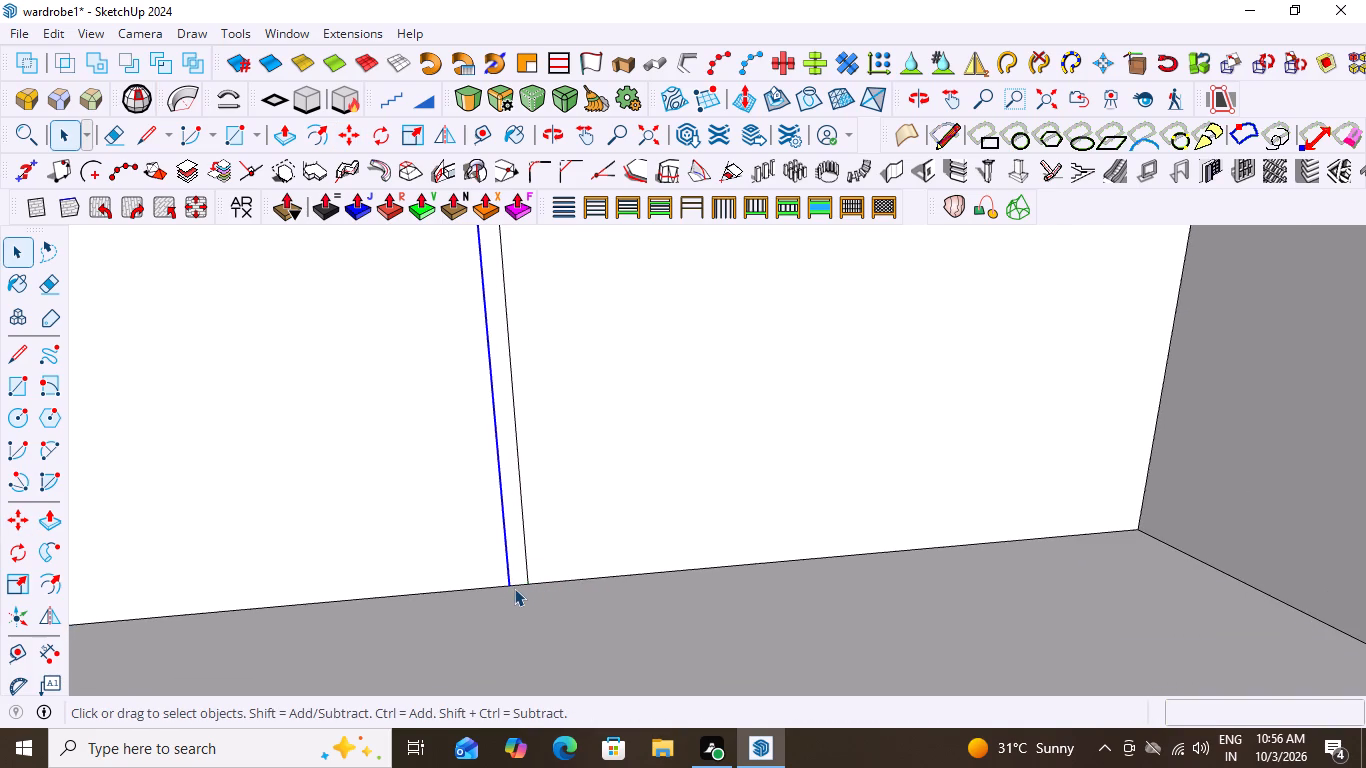
pyautogui.press('m')
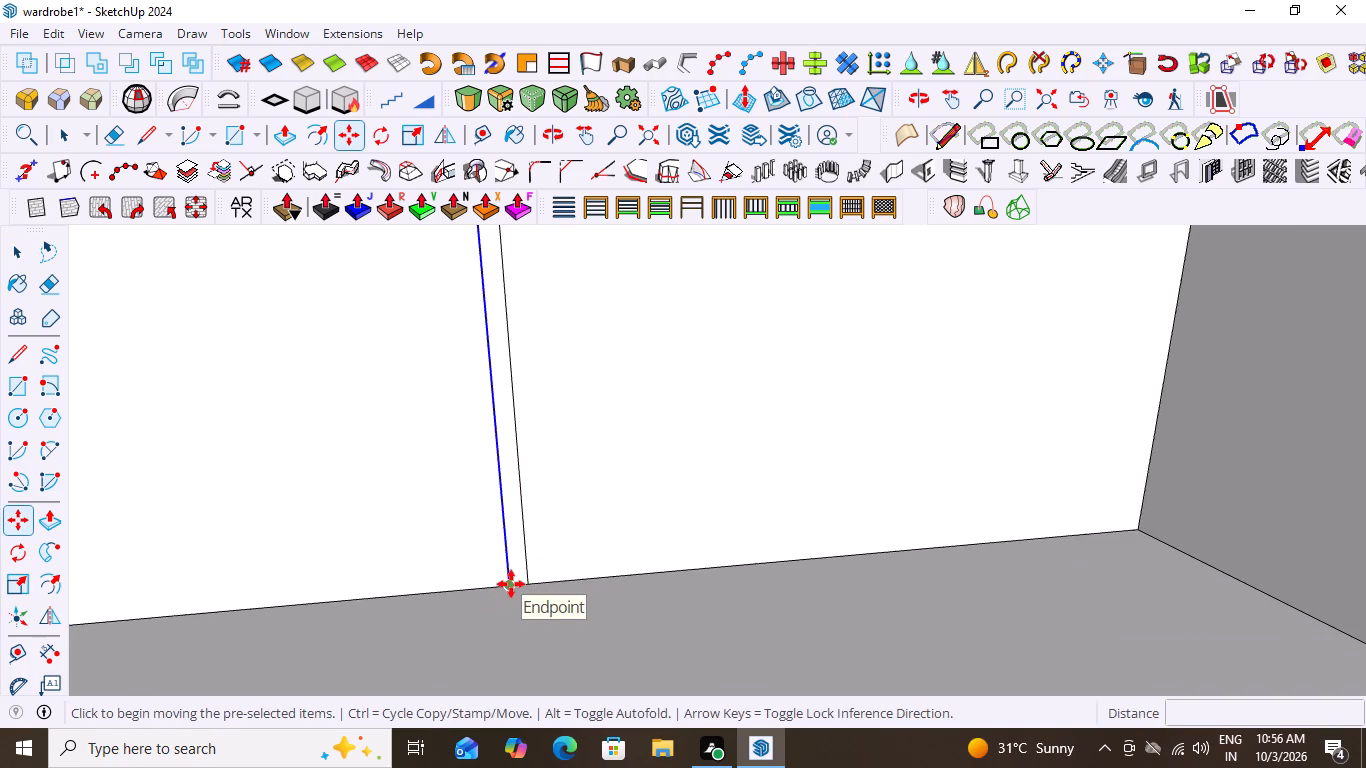
pyautogui.click(511, 584)
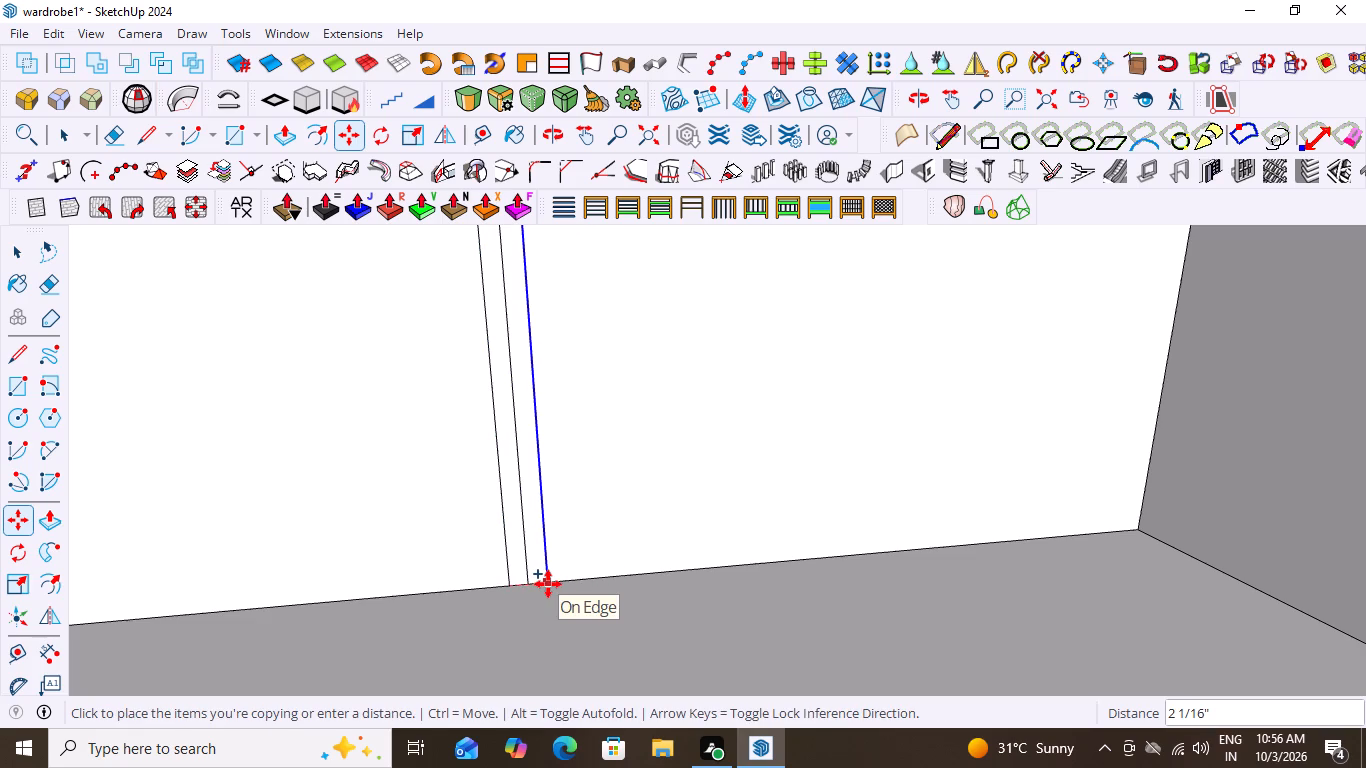
pyautogui.press('2')
pyautogui.hotkey('shift', '"')
pyautogui.press('Return')
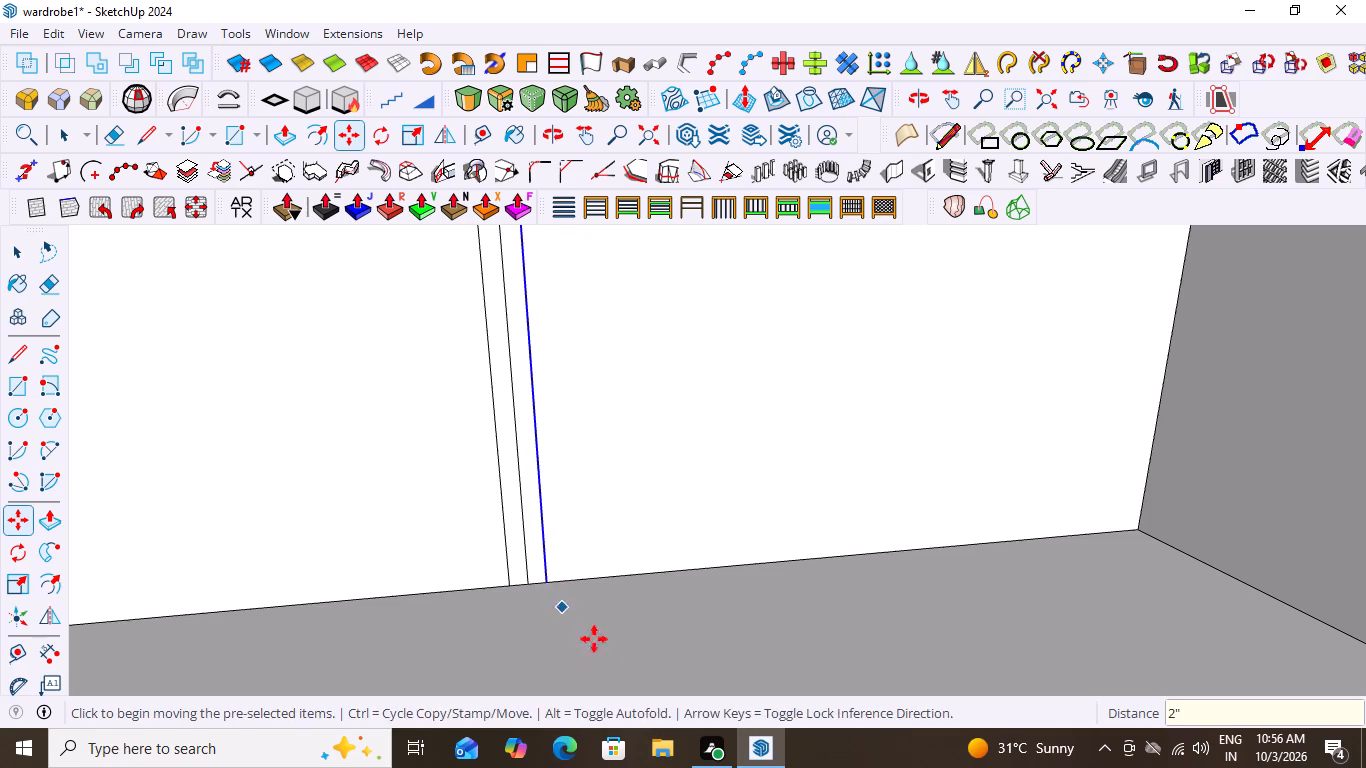
pyautogui.press('space')
pyautogui.click(624, 634)
# Check the distance from the rightmost partition line to the back face's right bottom corner, without placing a dimension.
pyautogui.scroll(-15, 454, 596)
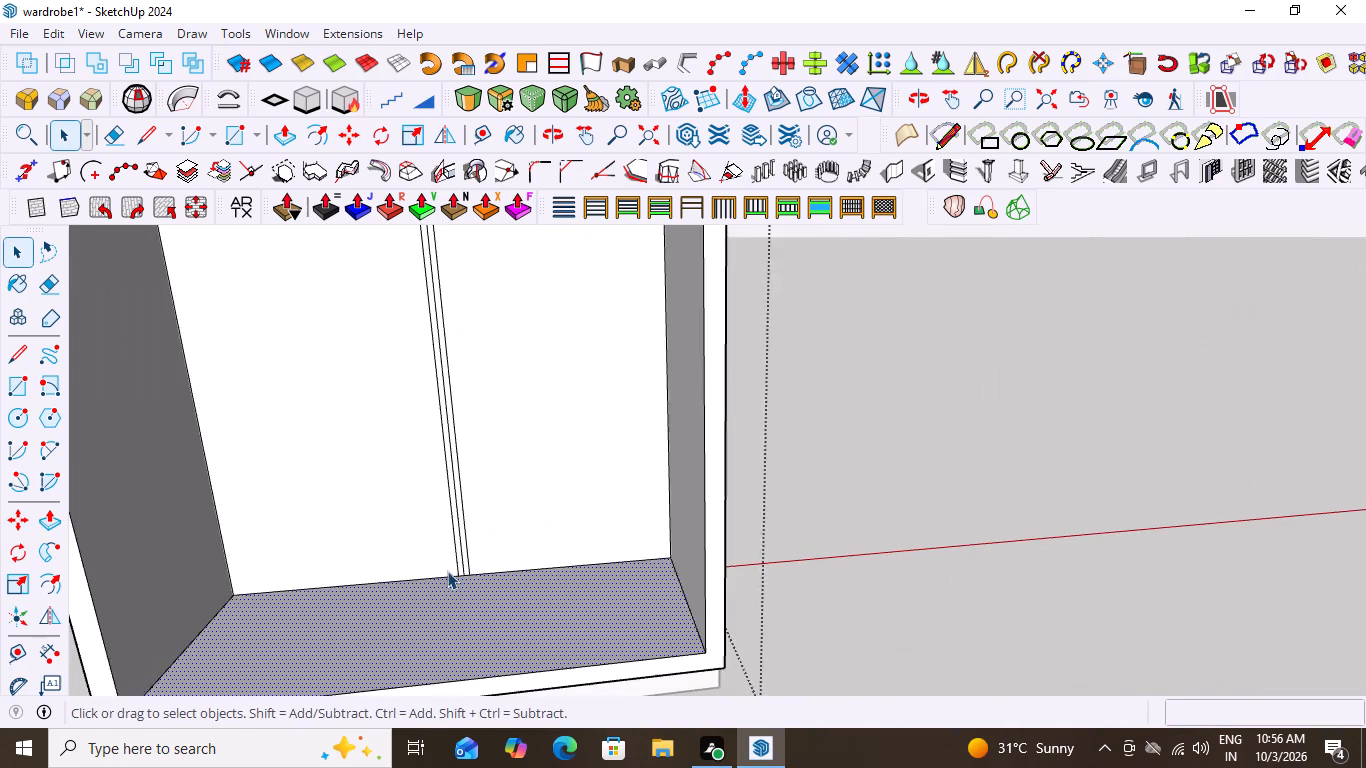
pyautogui.scroll(11, 451, 577)
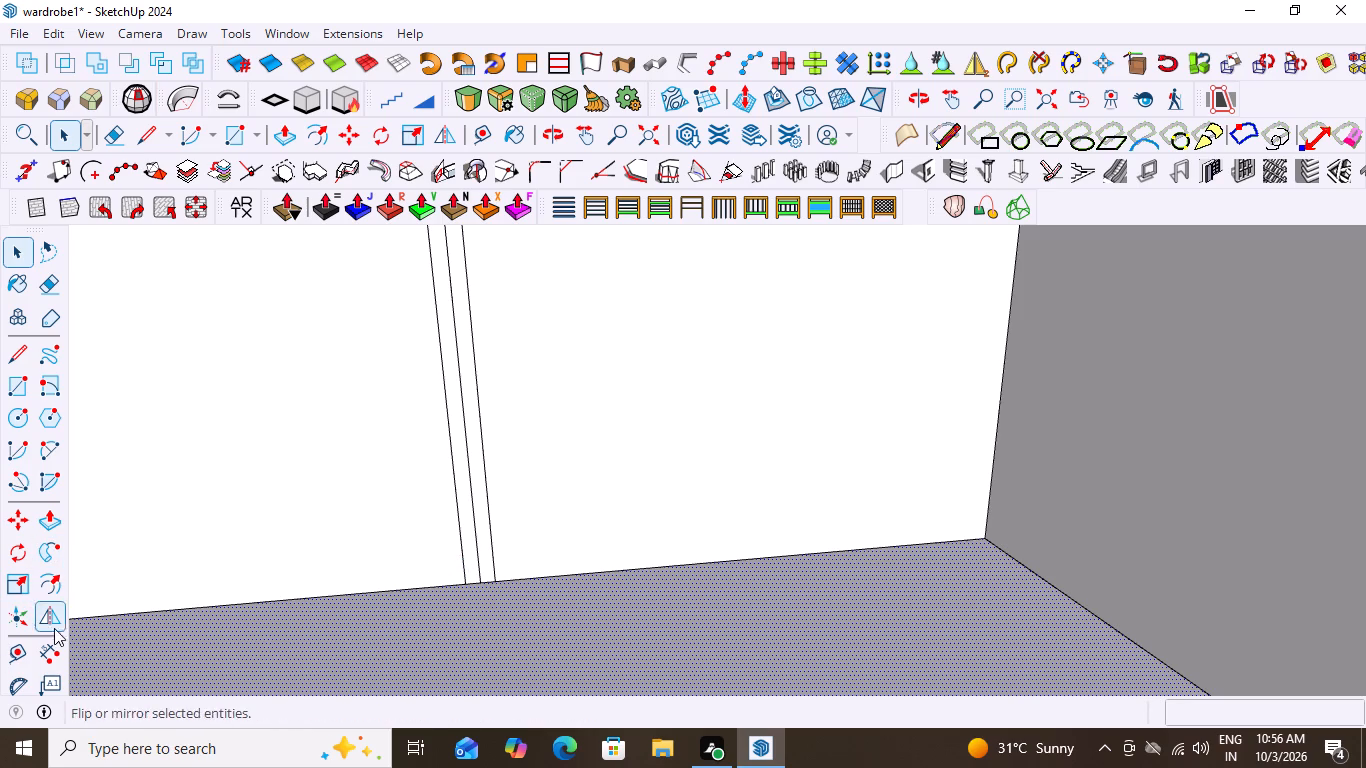
pyautogui.click(39, 650)
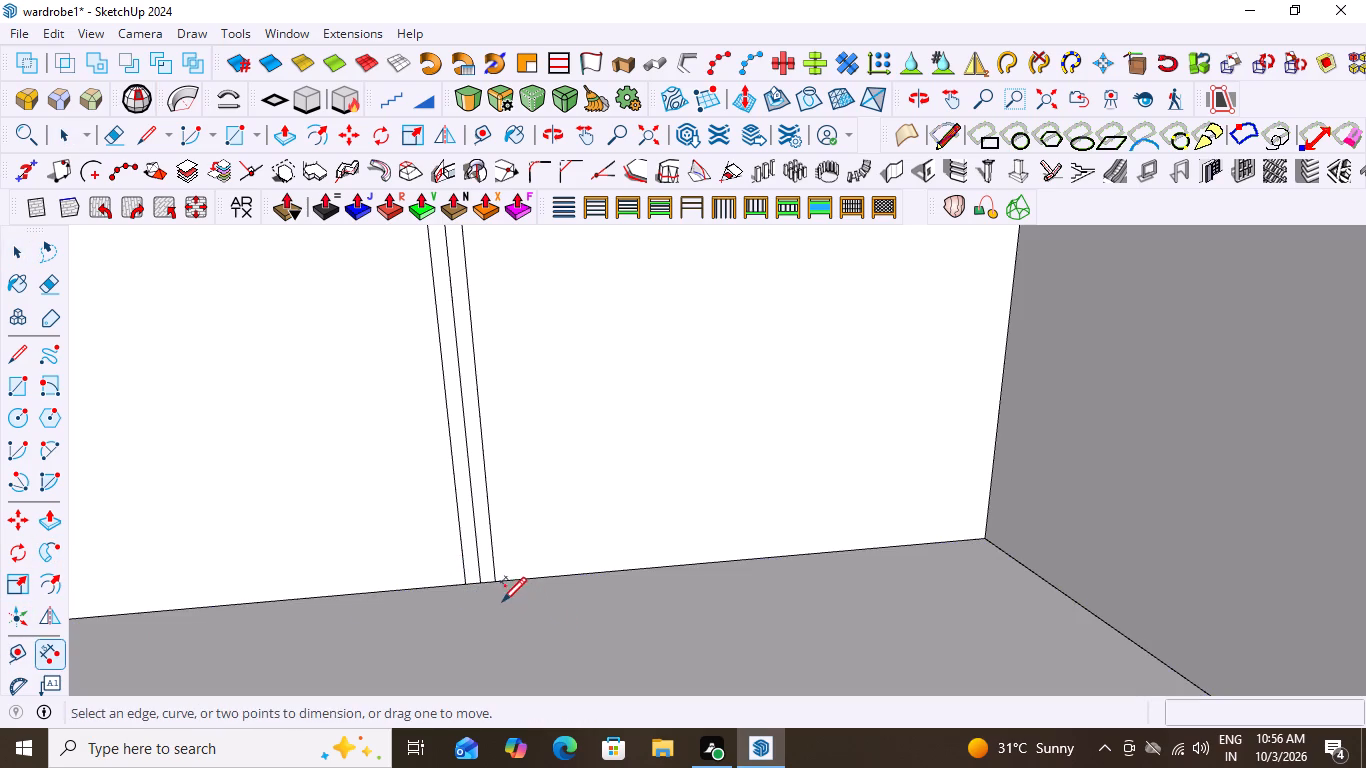
pyautogui.click(495, 583)
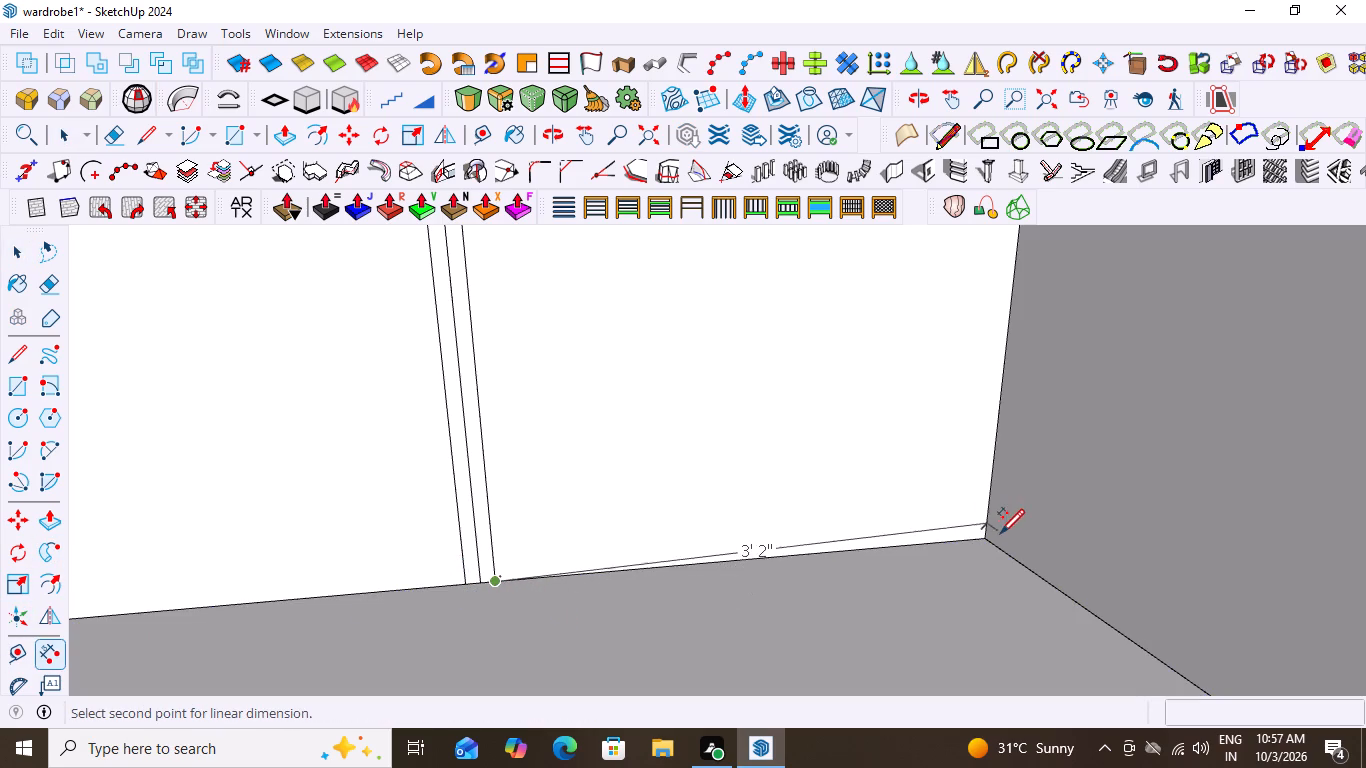
pyautogui.click(982, 536)
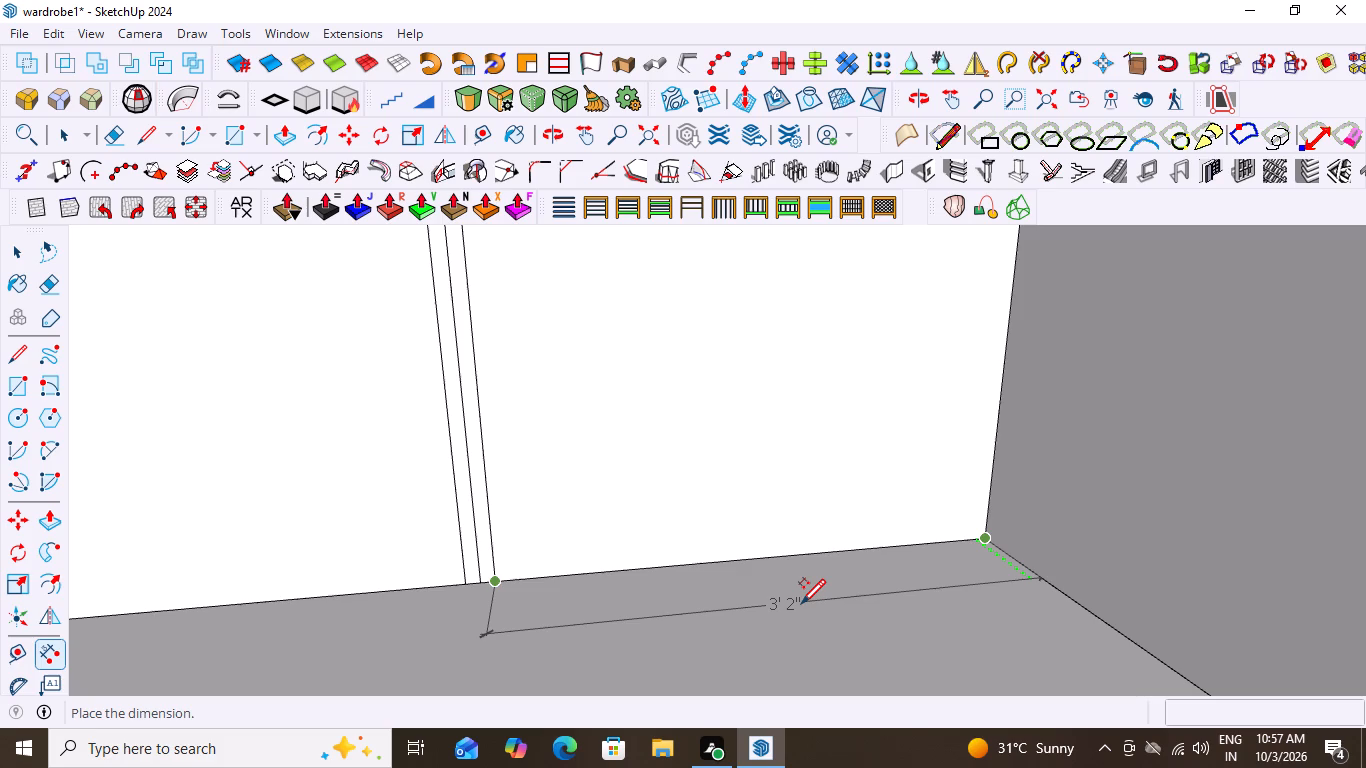
pyautogui.press('space')
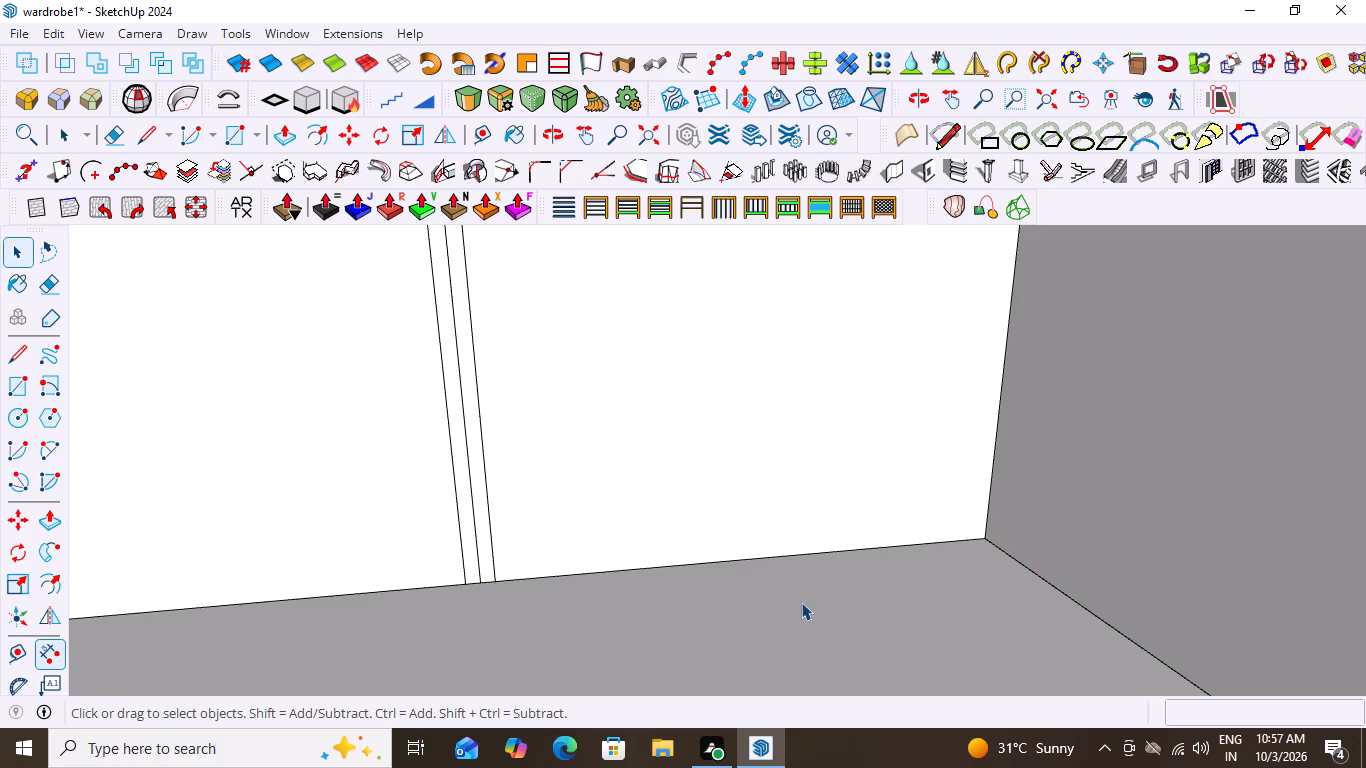
# Delete the middle of the three vertical lines on the back face.
pyautogui.scroll(-6, 713, 570)
pyautogui.scroll(4, 554, 528)
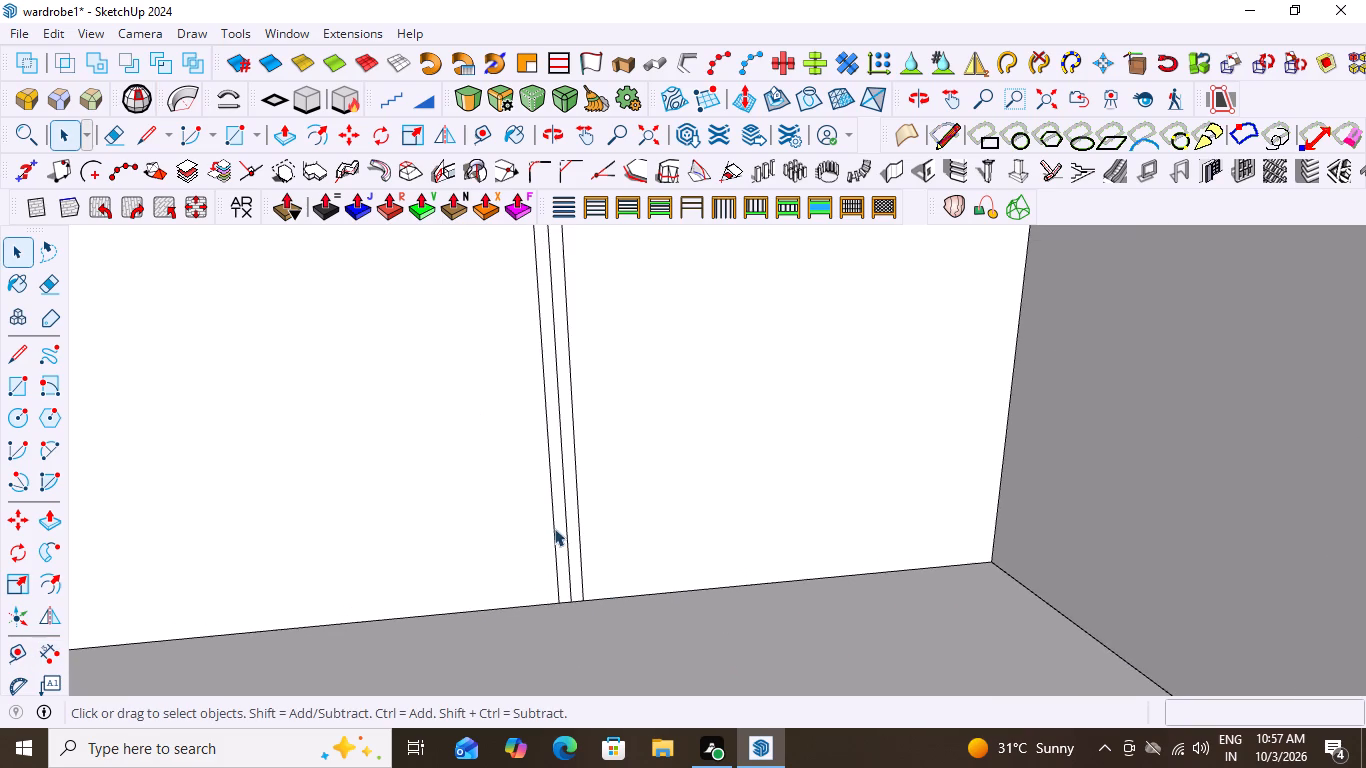
pyautogui.click(566, 527)
pyautogui.press('Delete')
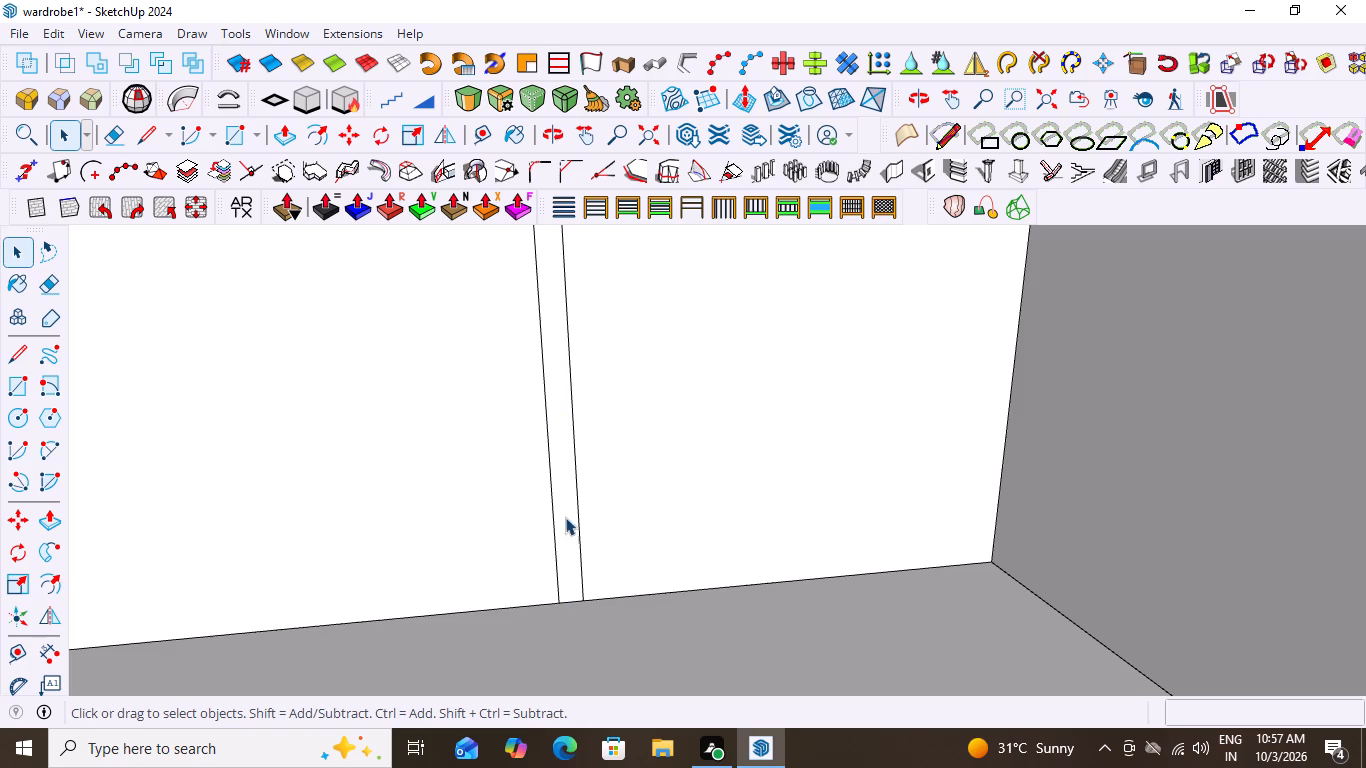
# Push/Pull the narrow central strip on the back face 3' forward, flush with the wardrobe's front frame, and close the group.
pyautogui.click(567, 522)
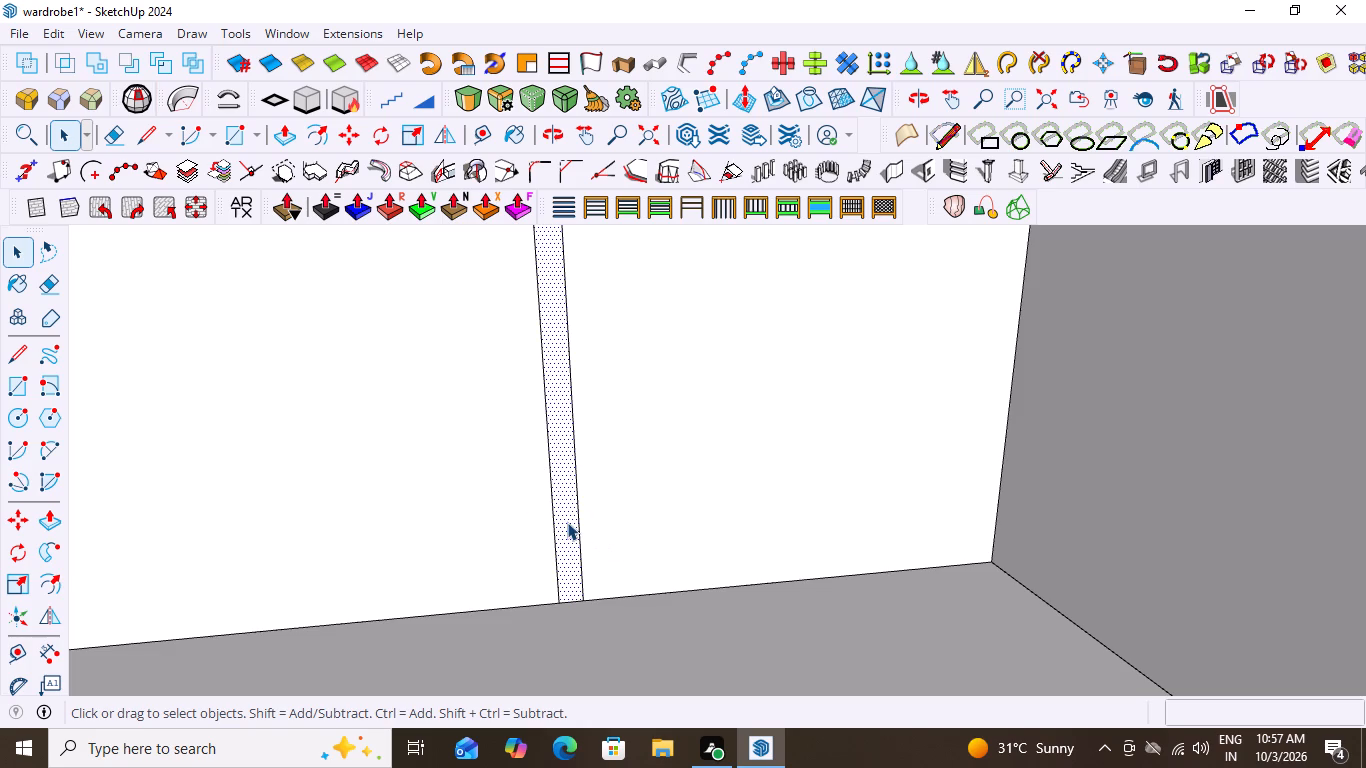
pyautogui.press('p')
pyautogui.click(567, 522)
pyautogui.scroll(-19, 615, 514)
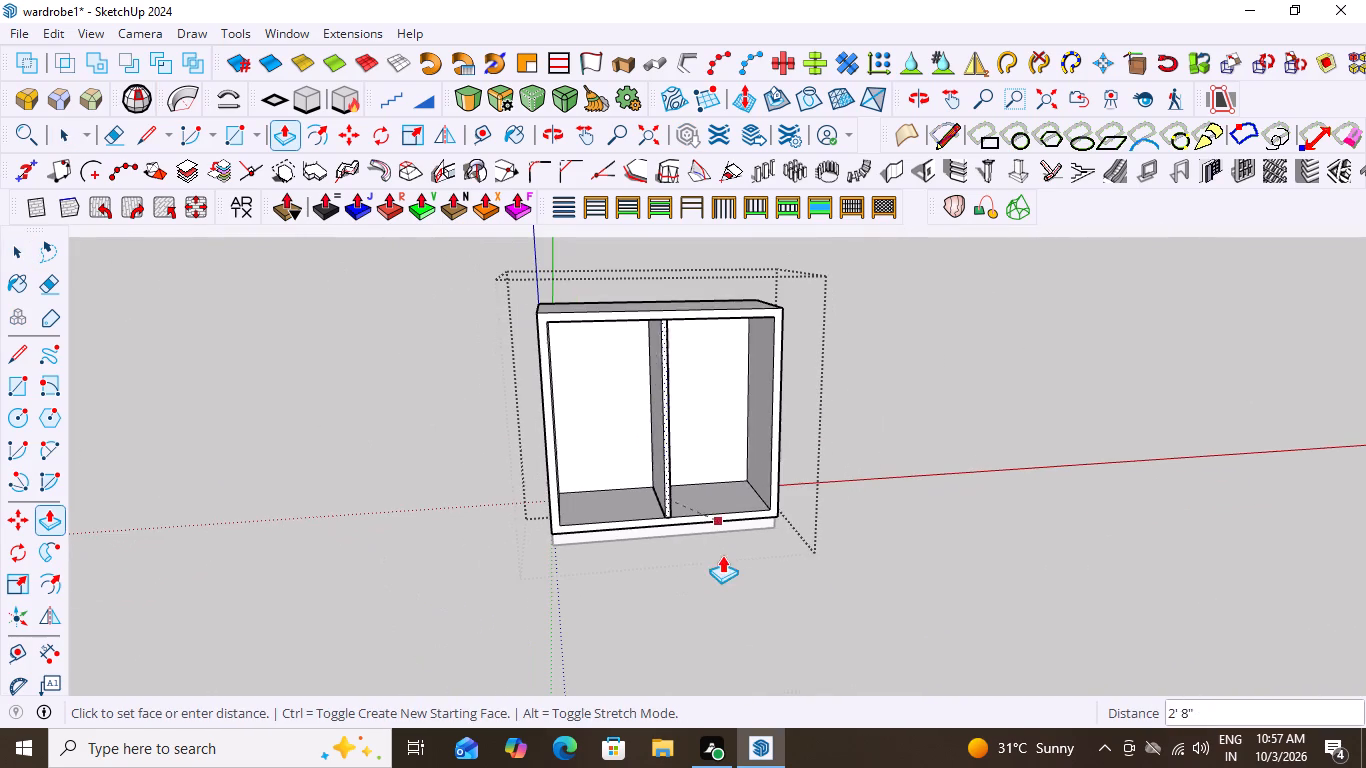
pyautogui.scroll(12, 675, 520)
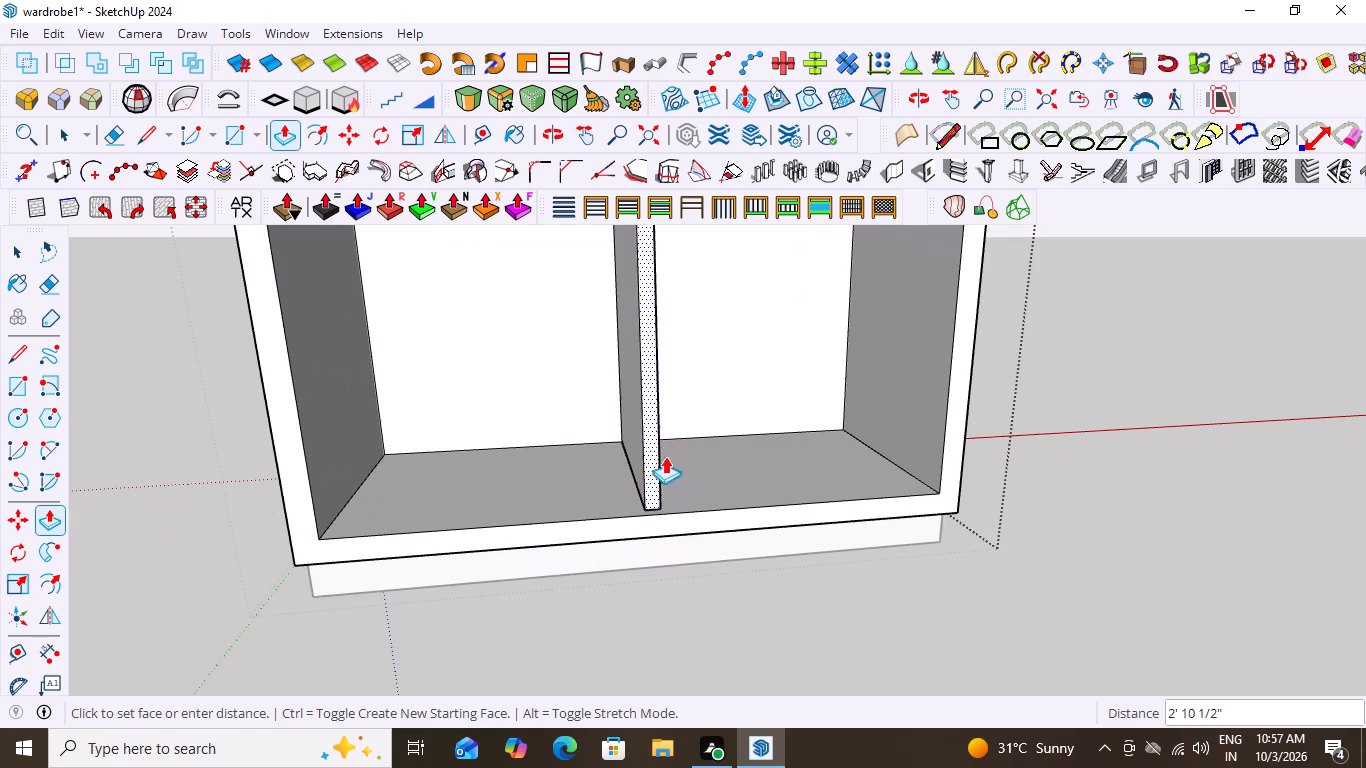
pyautogui.scroll(1, 716, 496)
pyautogui.scroll(-2, 495, 545)
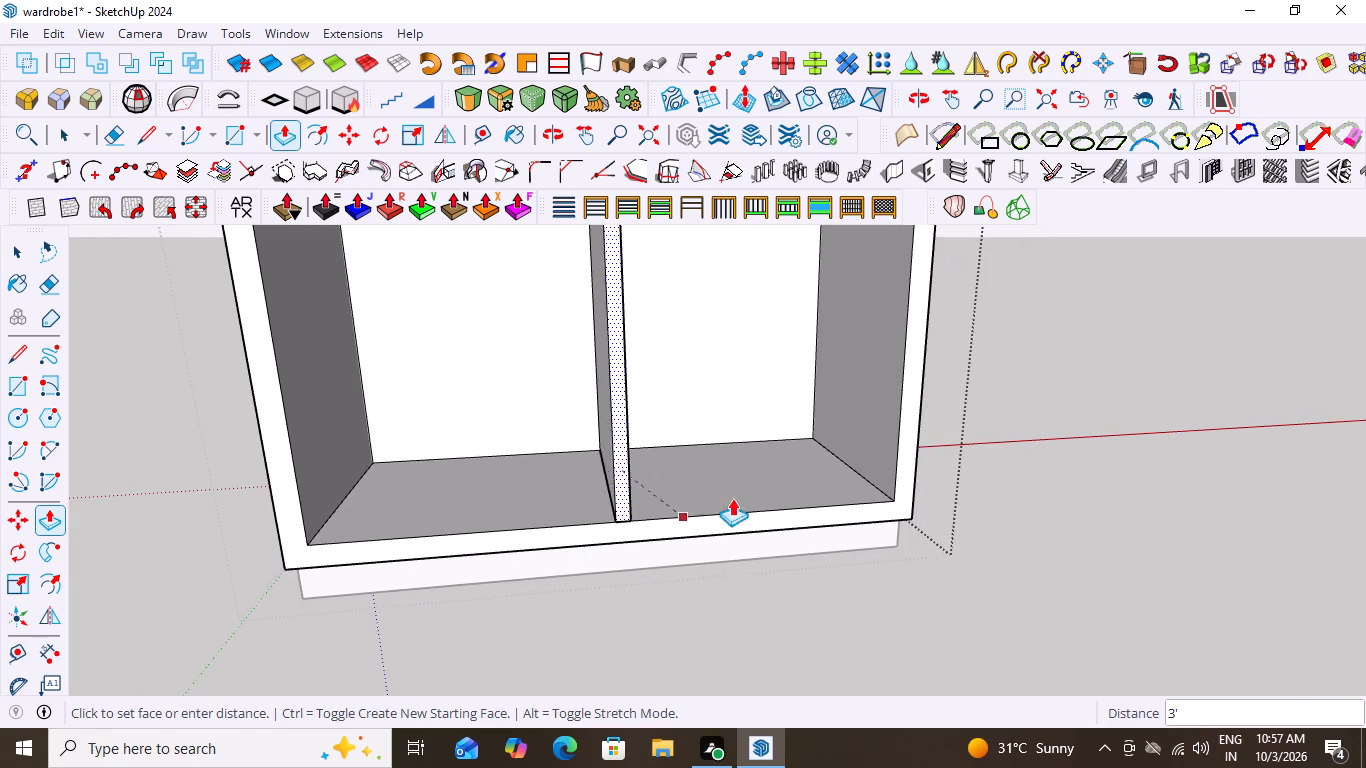
pyautogui.moveTo(732, 498); pyautogui.dragTo(535, 527, button='middle')
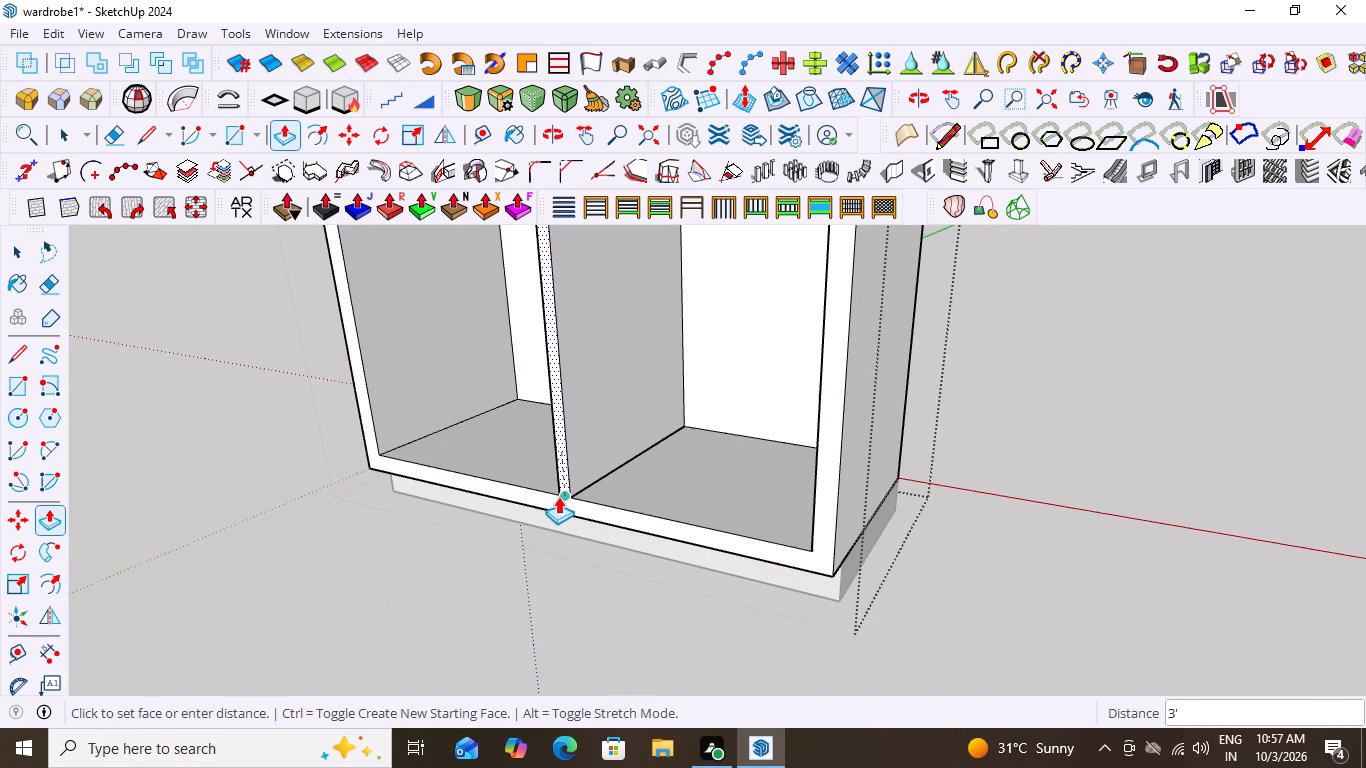
pyautogui.scroll(13, 554, 493)
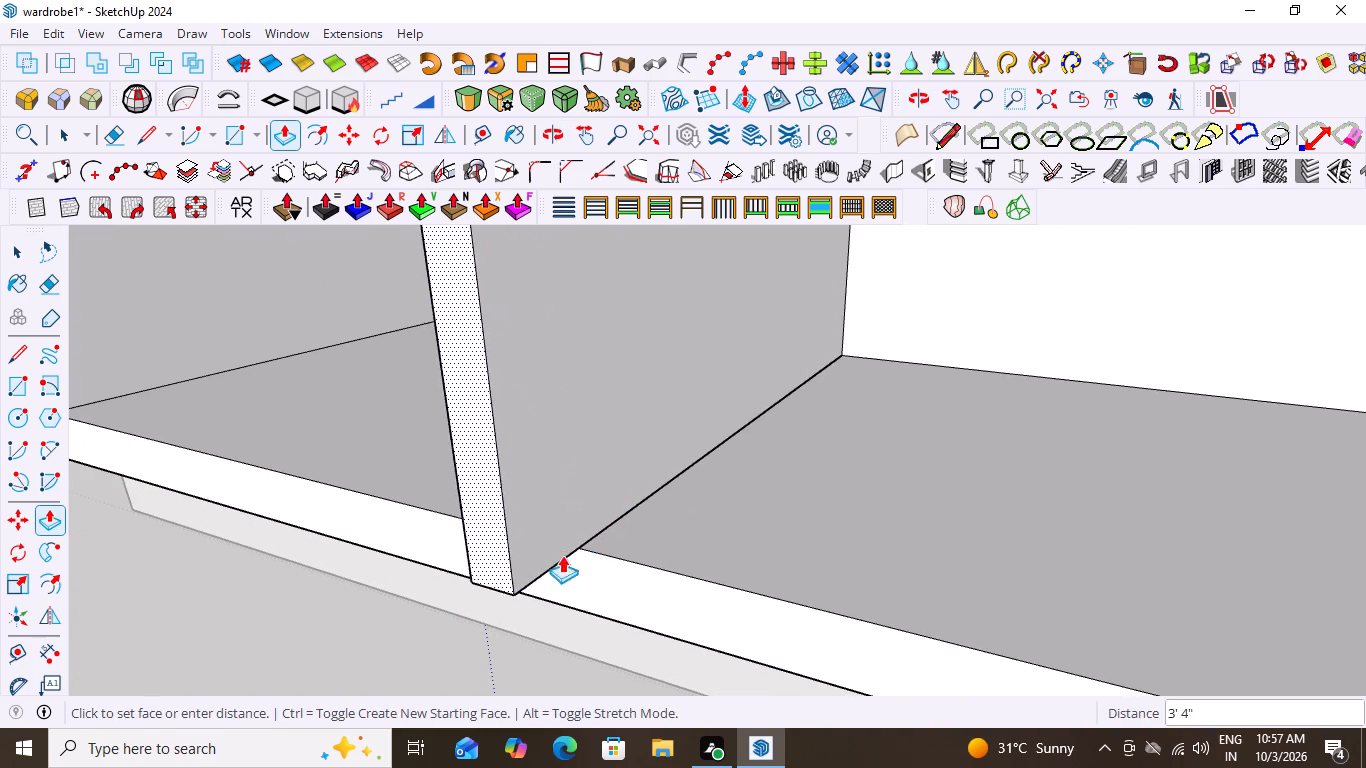
pyautogui.scroll(-13, 614, 499)
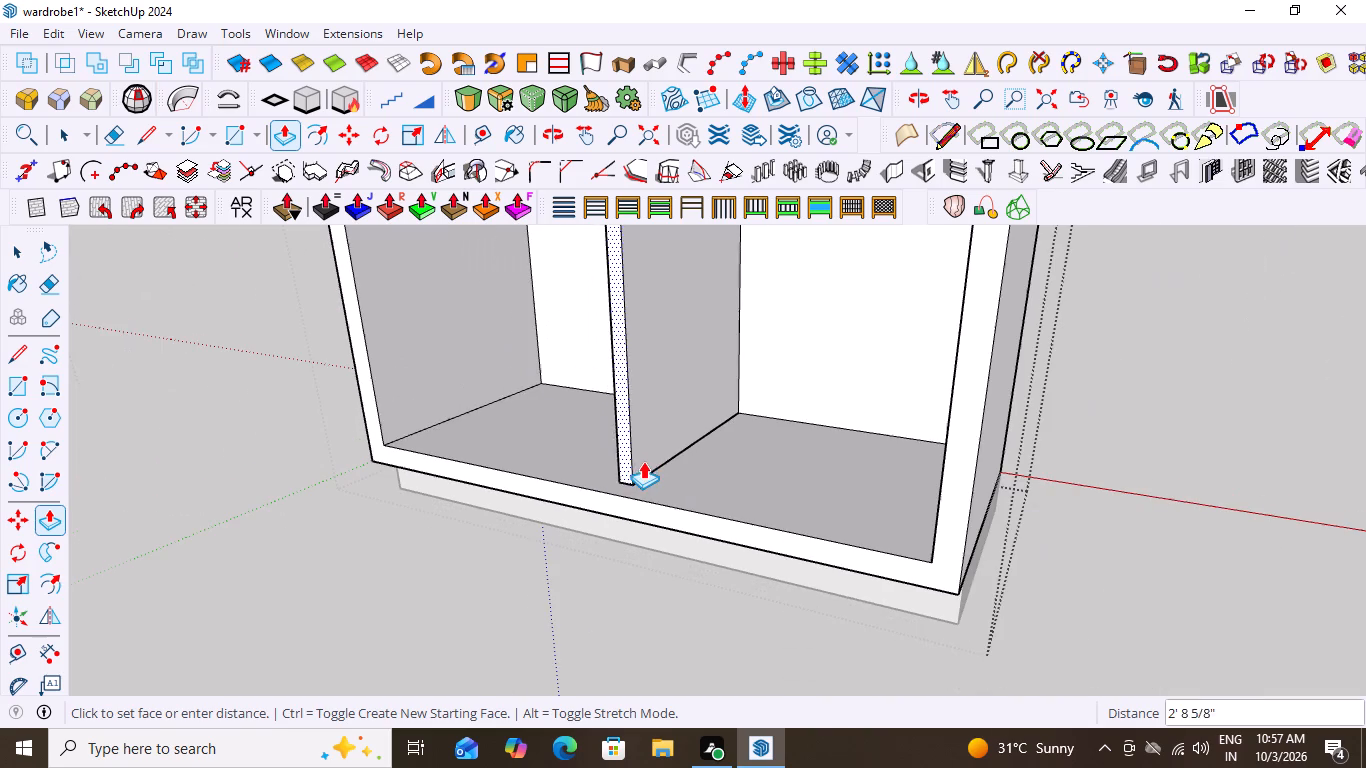
pyautogui.click(932, 557)
pyautogui.press('space')
pyautogui.click(514, 550)
# Examine the whole wardrobe and its central partition from the side and the front.
pyautogui.scroll(-7, 364, 563)
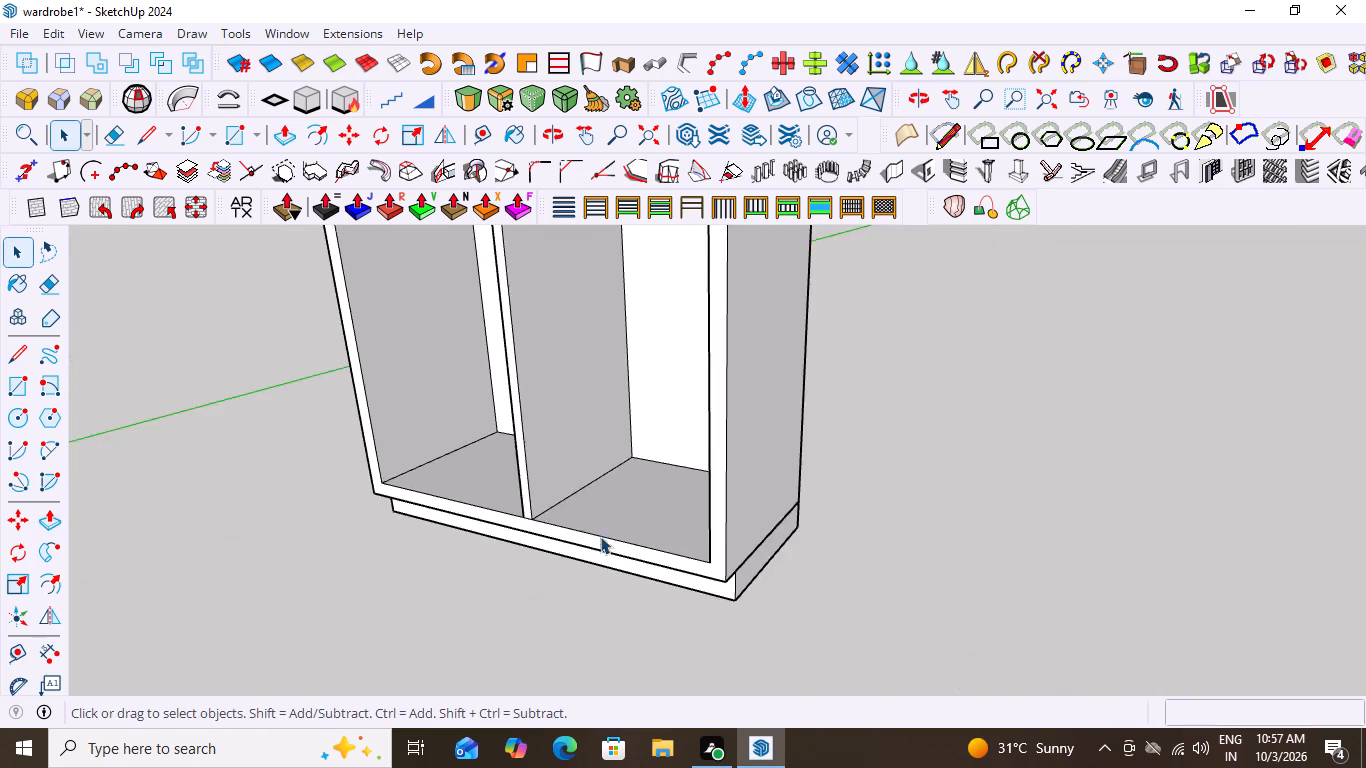
pyautogui.scroll(-2, 600, 536)
pyautogui.scroll(-3, 759, 548)
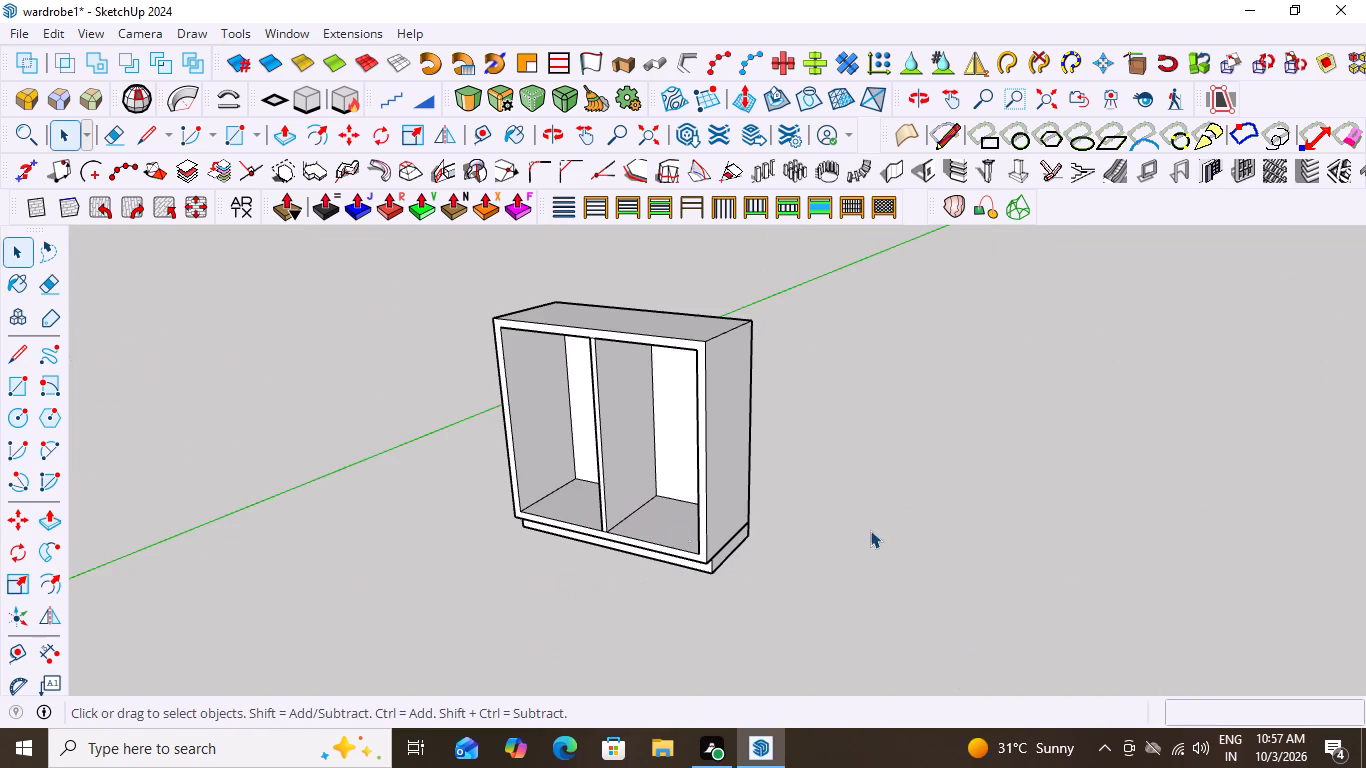
pyautogui.middleClick(774, 554)
pyautogui.scroll(-1, 457, 510)
pyautogui.moveTo(460, 544); pyautogui.dragTo(660, 474, button='middle')
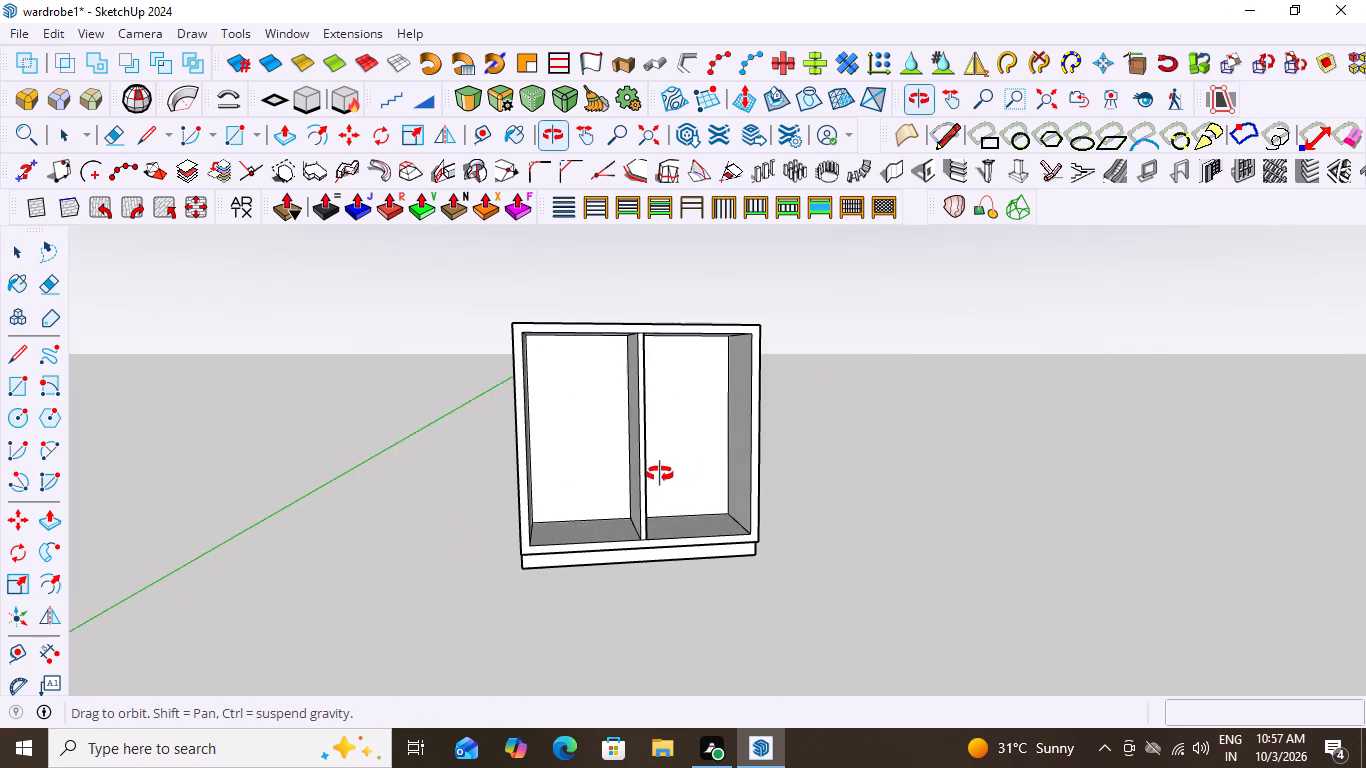
pyautogui.moveTo(660, 474); pyautogui.dragTo(653, 502, button='middle')
pyautogui.scroll(2, 669, 520)
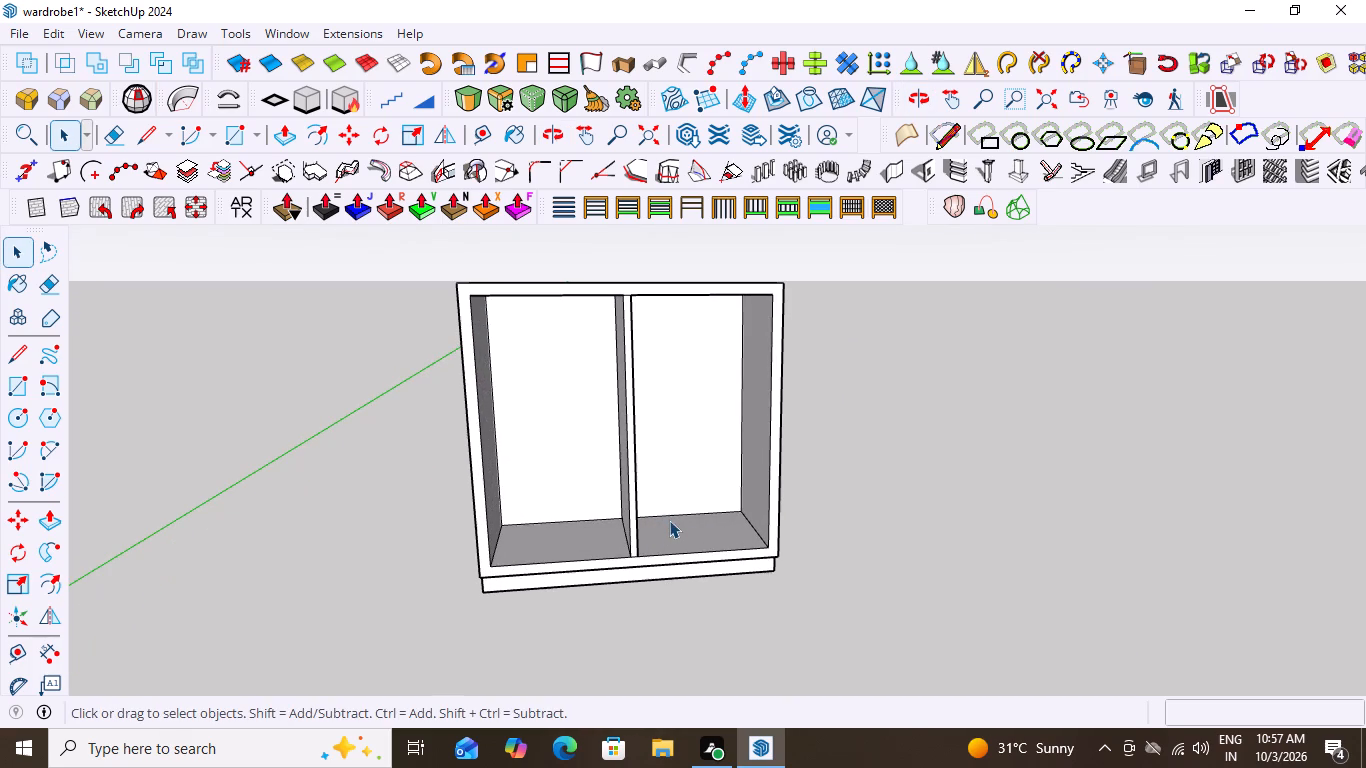
pyautogui.moveTo(670, 413); pyautogui.dragTo(614, 423, button='middle')
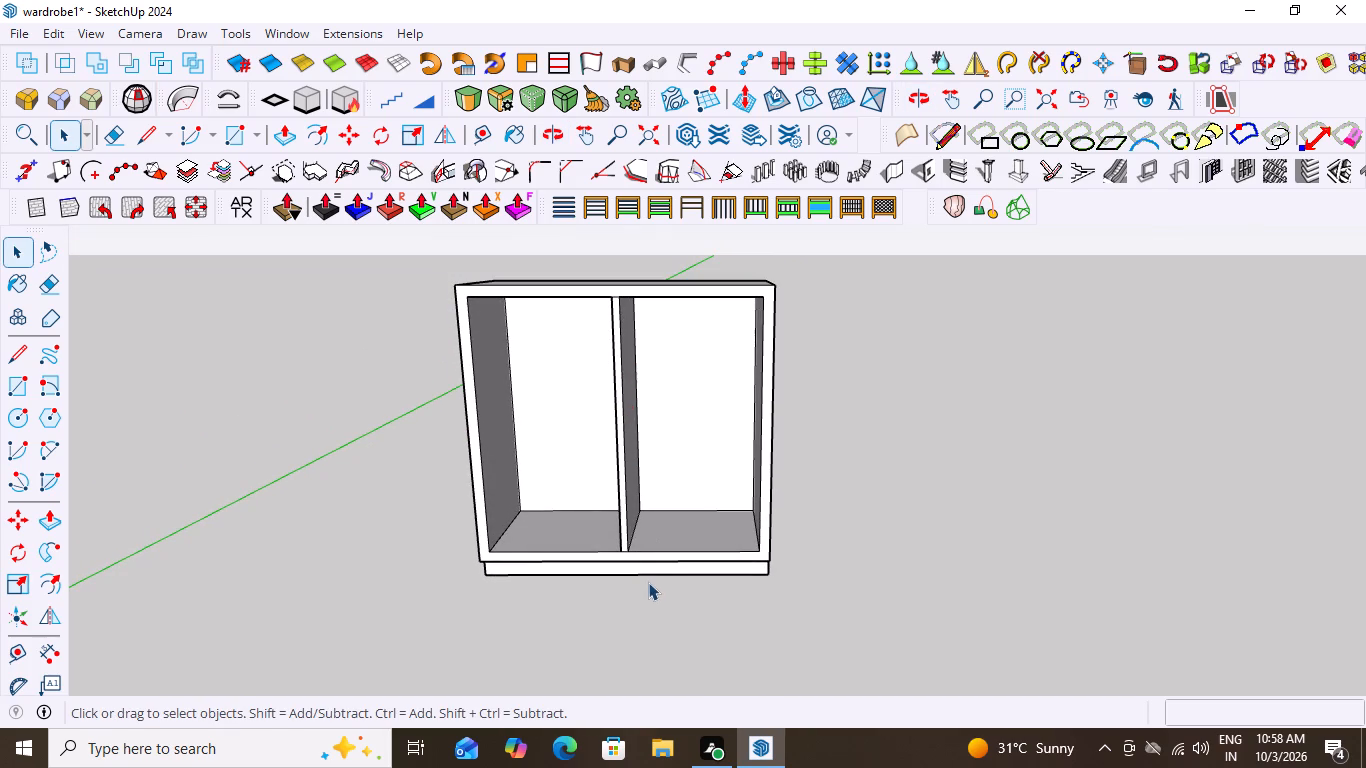
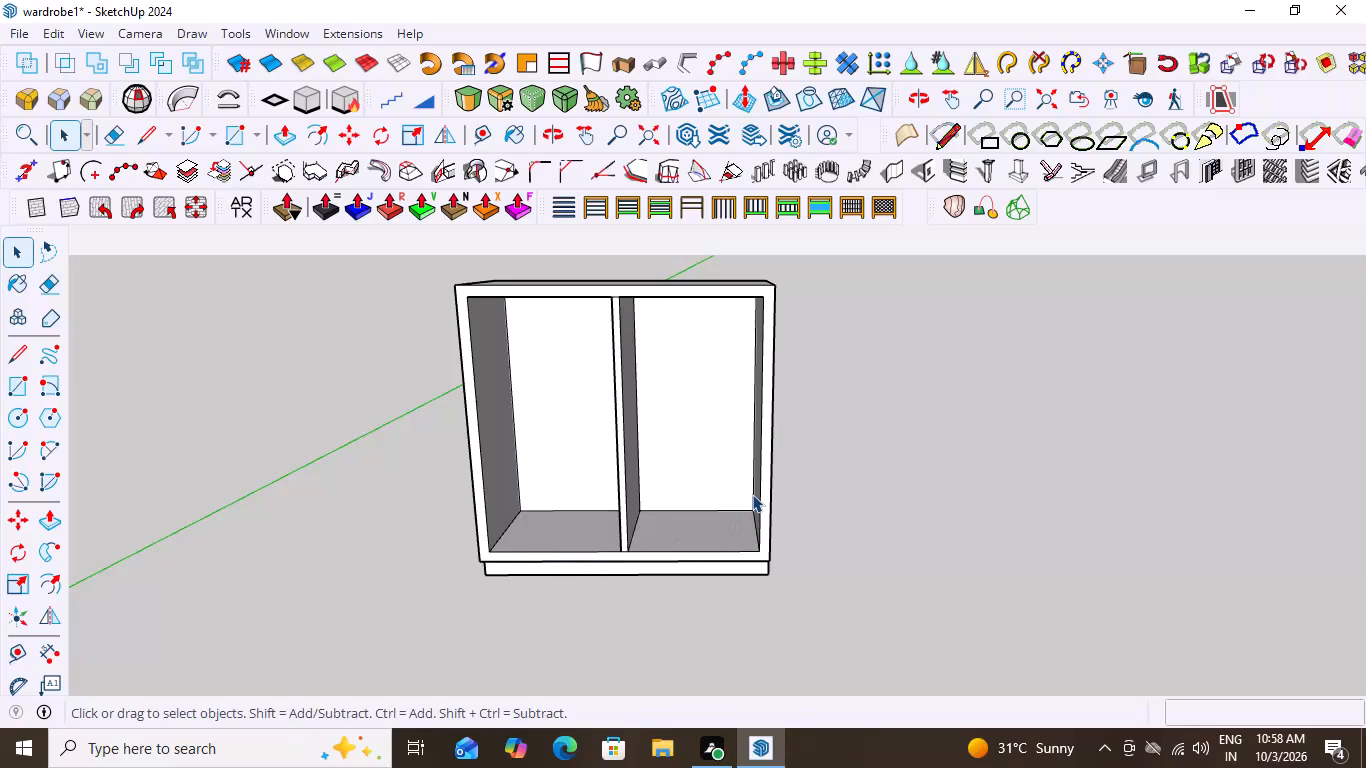
# Draw a 3' by 3'2" rectangle covering the floor of the right compartment, from its back inner corner to its front outer corner.
pyautogui.scroll(4, 670, 507)
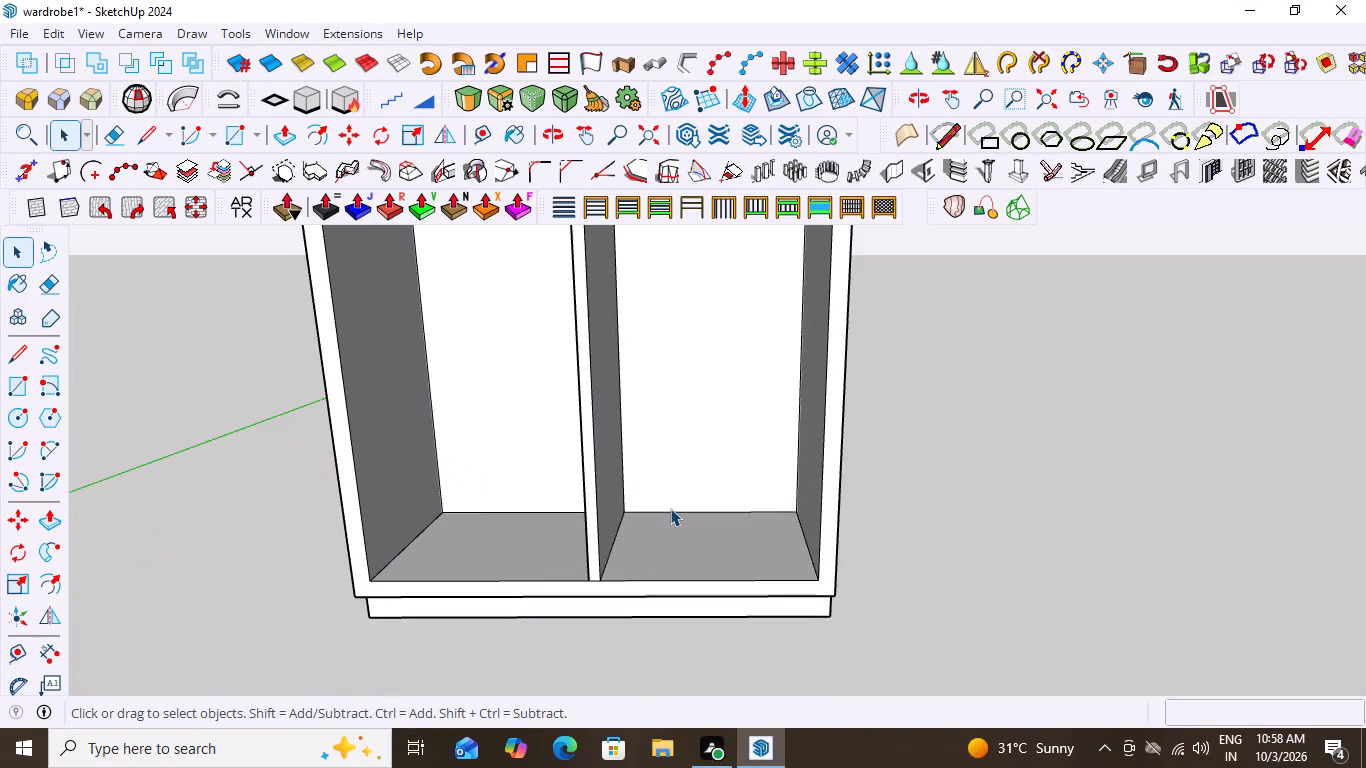
pyautogui.scroll(1, 670, 508)
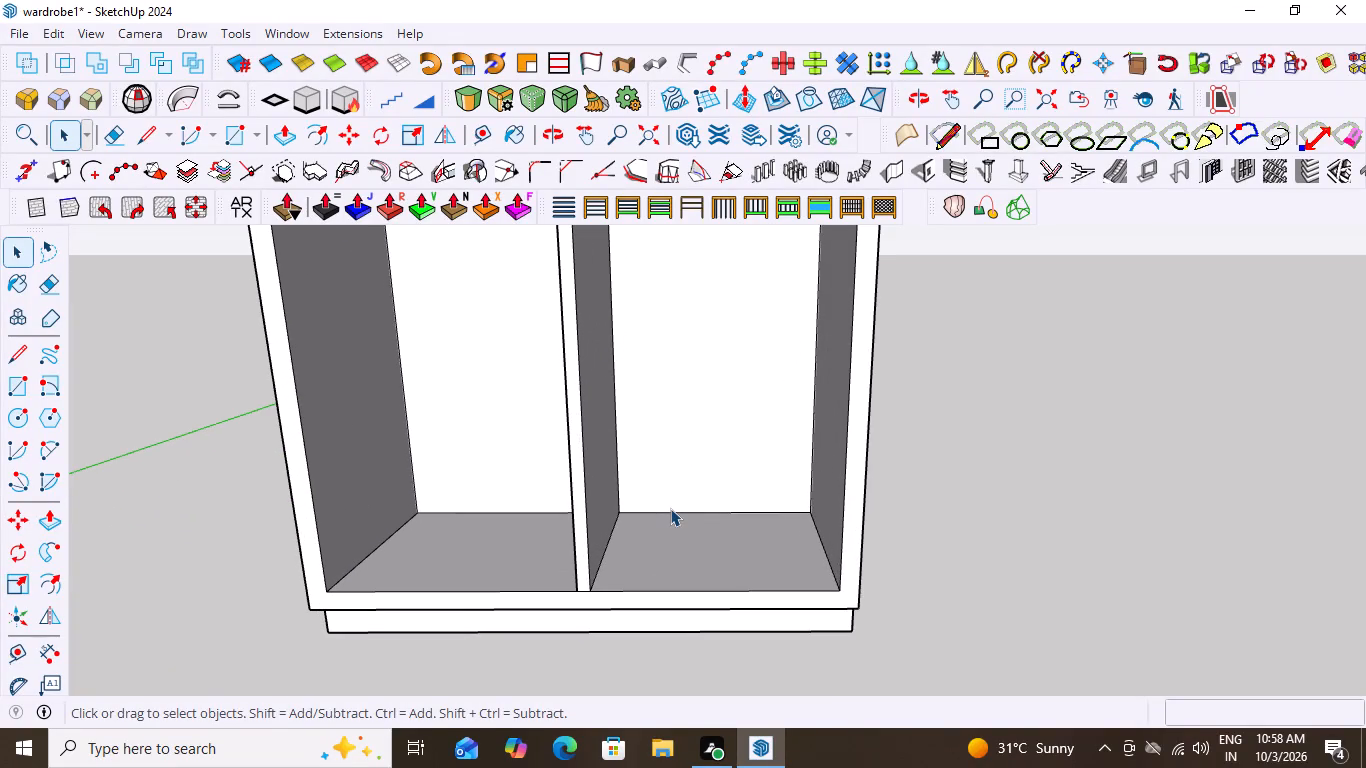
pyautogui.press('r')
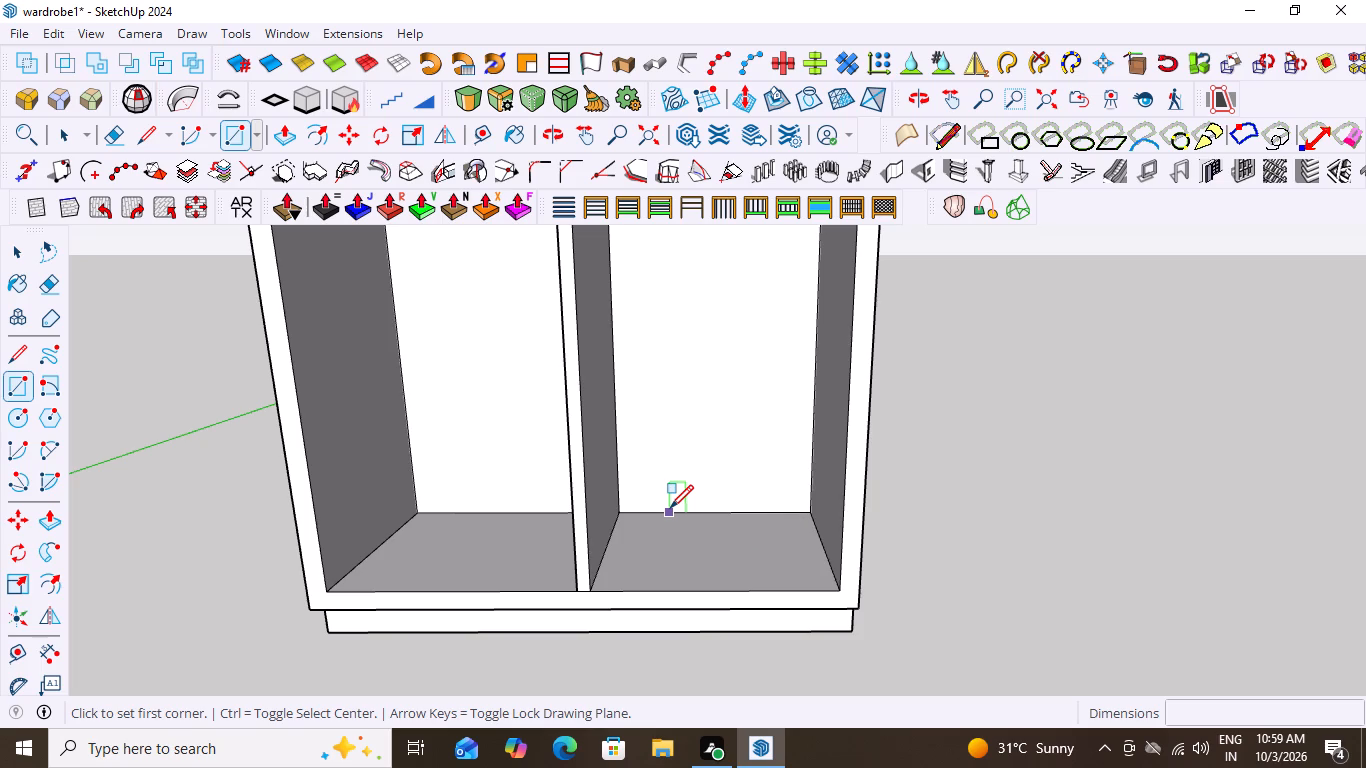
pyautogui.scroll(-7, 670, 508)
pyautogui.scroll(4, 722, 473)
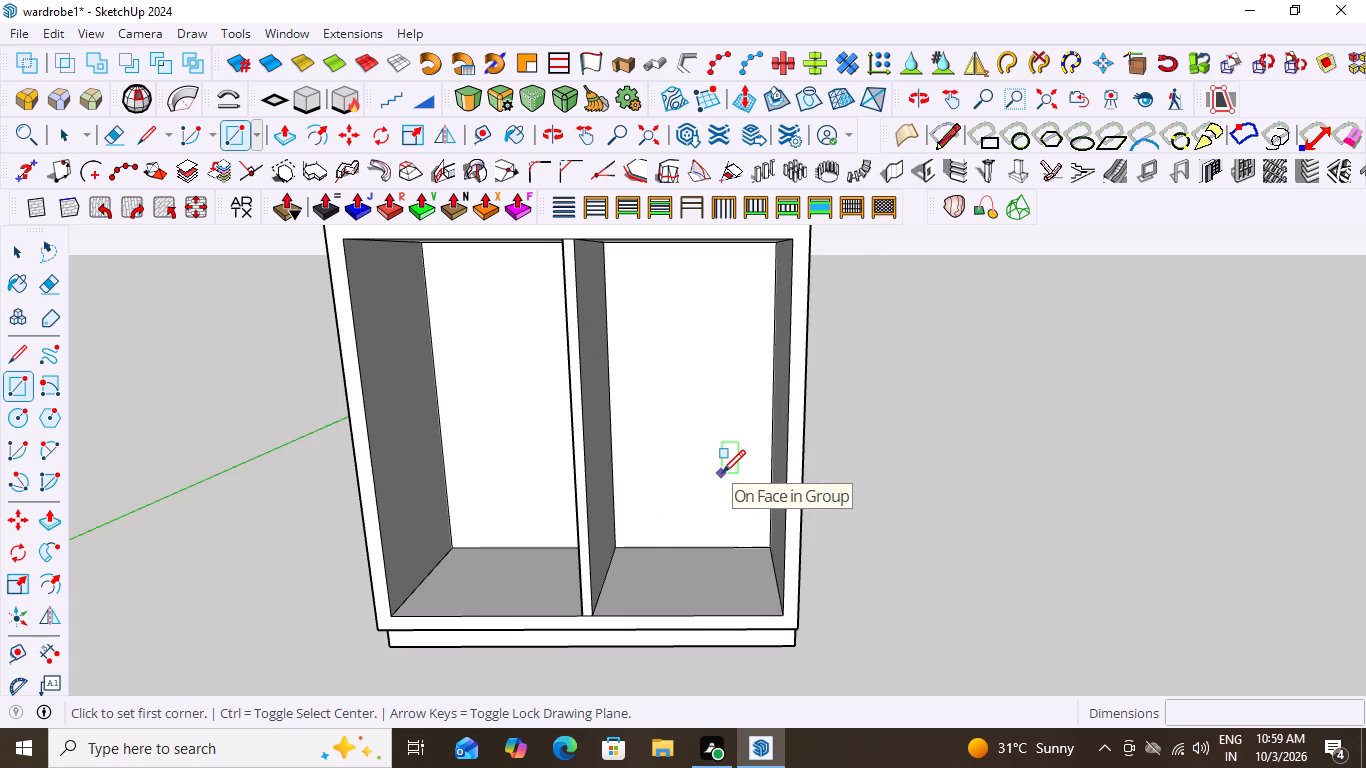
pyautogui.scroll(3, 636, 571)
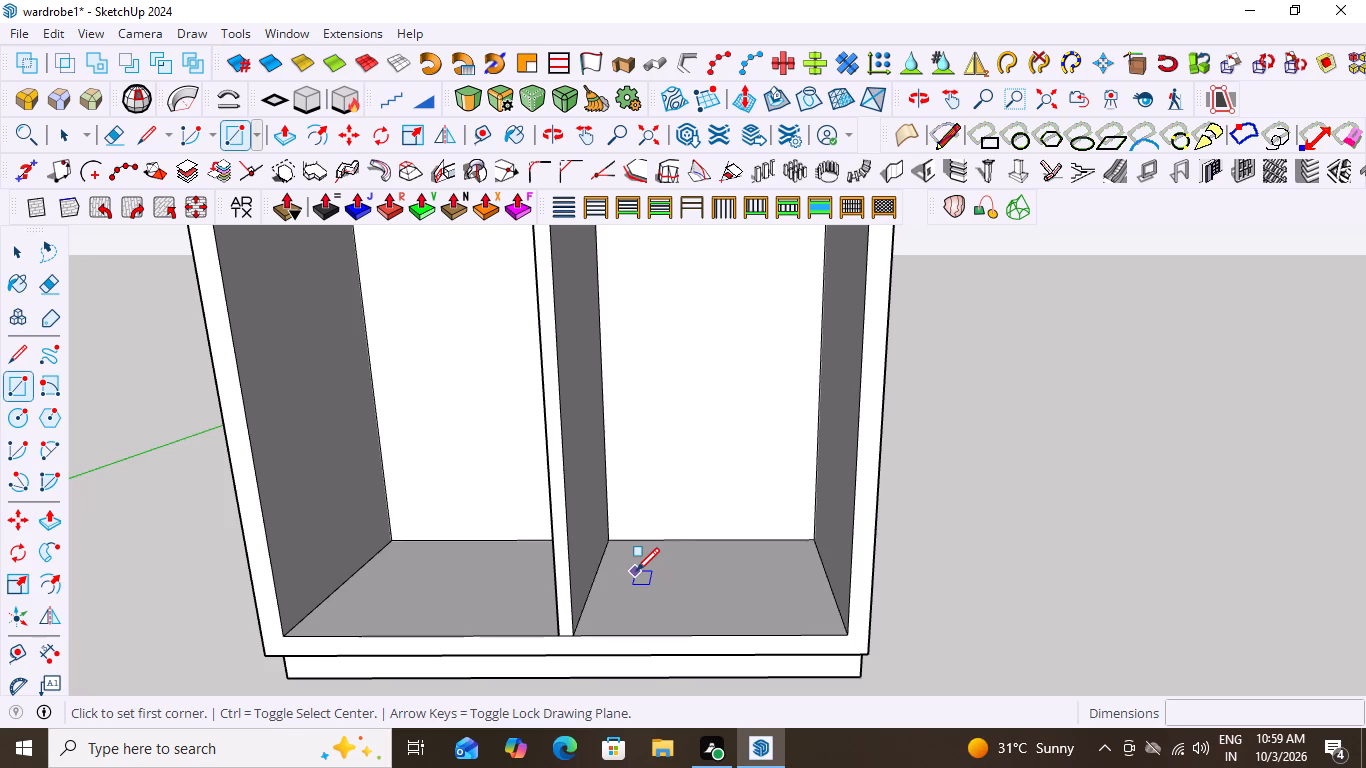
pyautogui.scroll(-8, 652, 550)
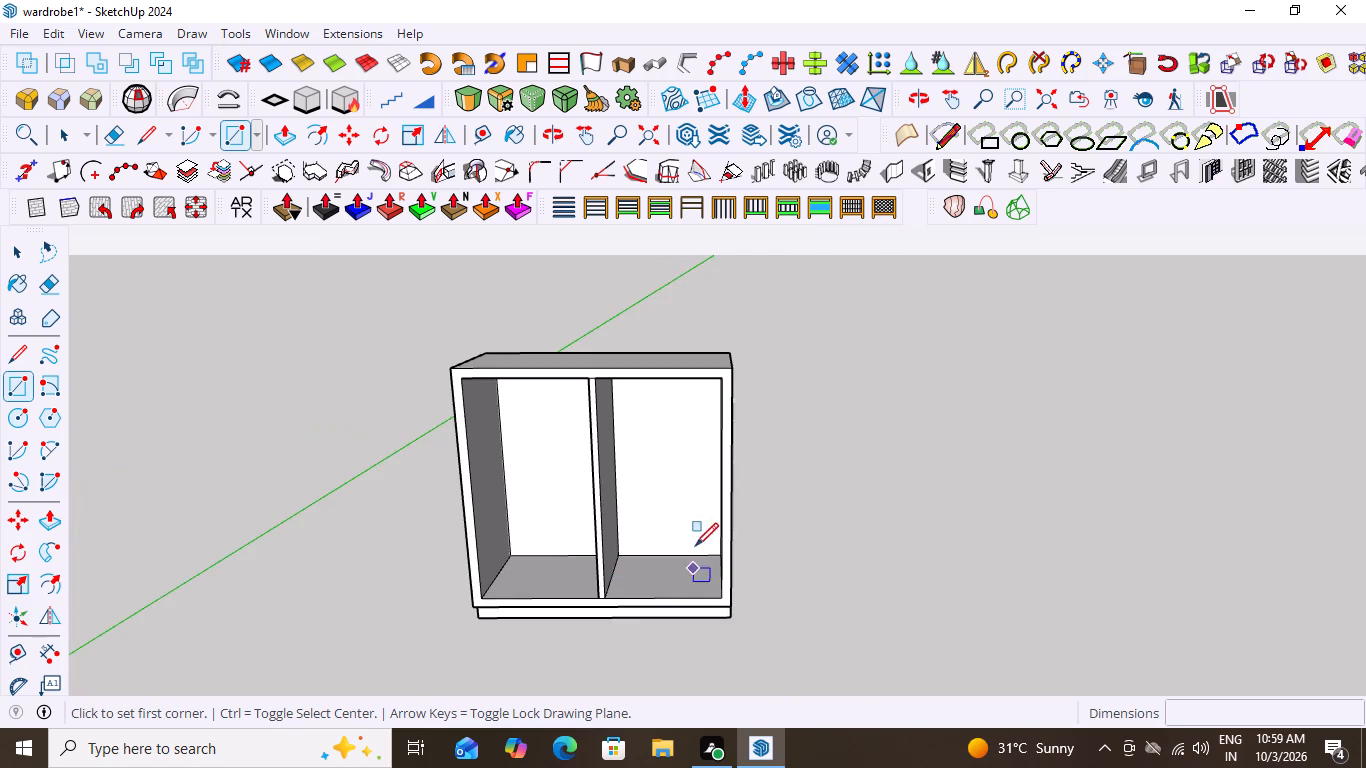
pyautogui.scroll(9, 692, 538)
pyautogui.scroll(3, 552, 532)
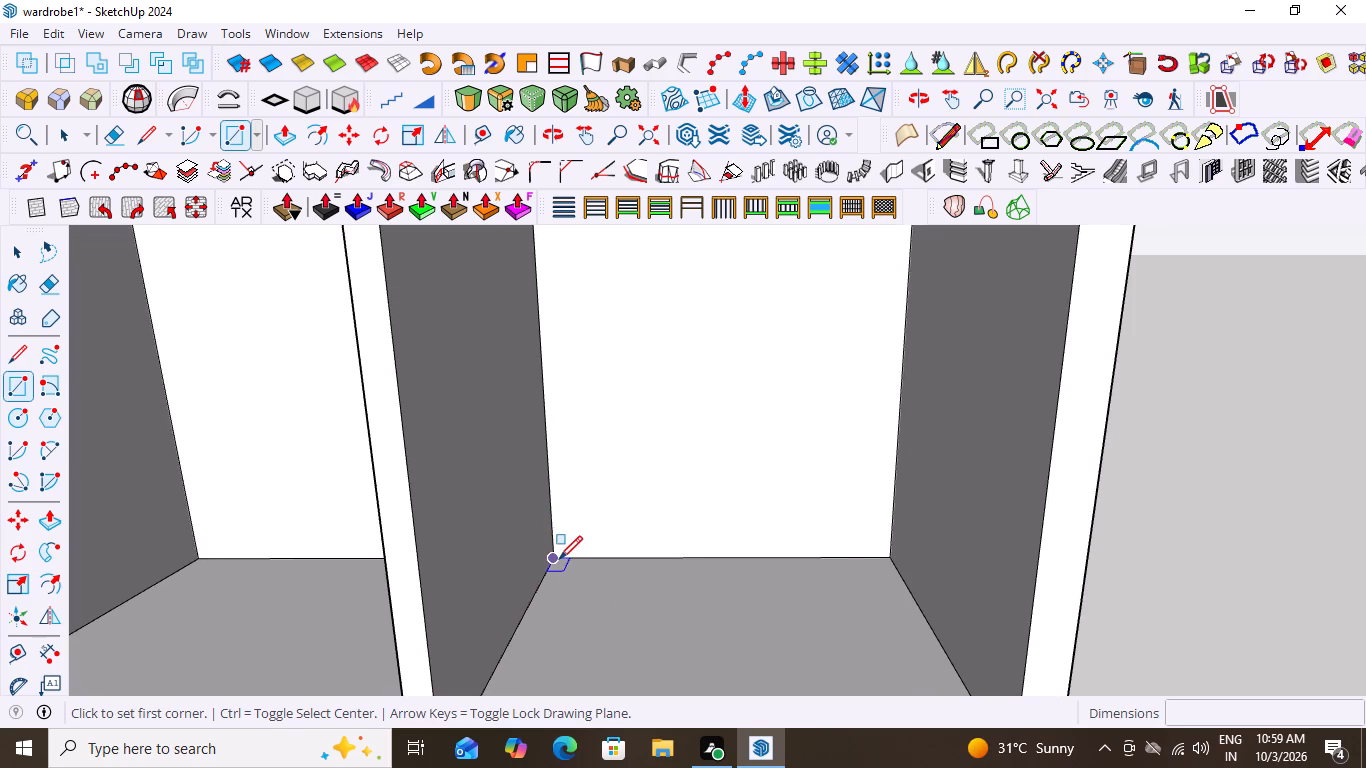
pyautogui.click(553, 560)
pyautogui.scroll(-7, 631, 518)
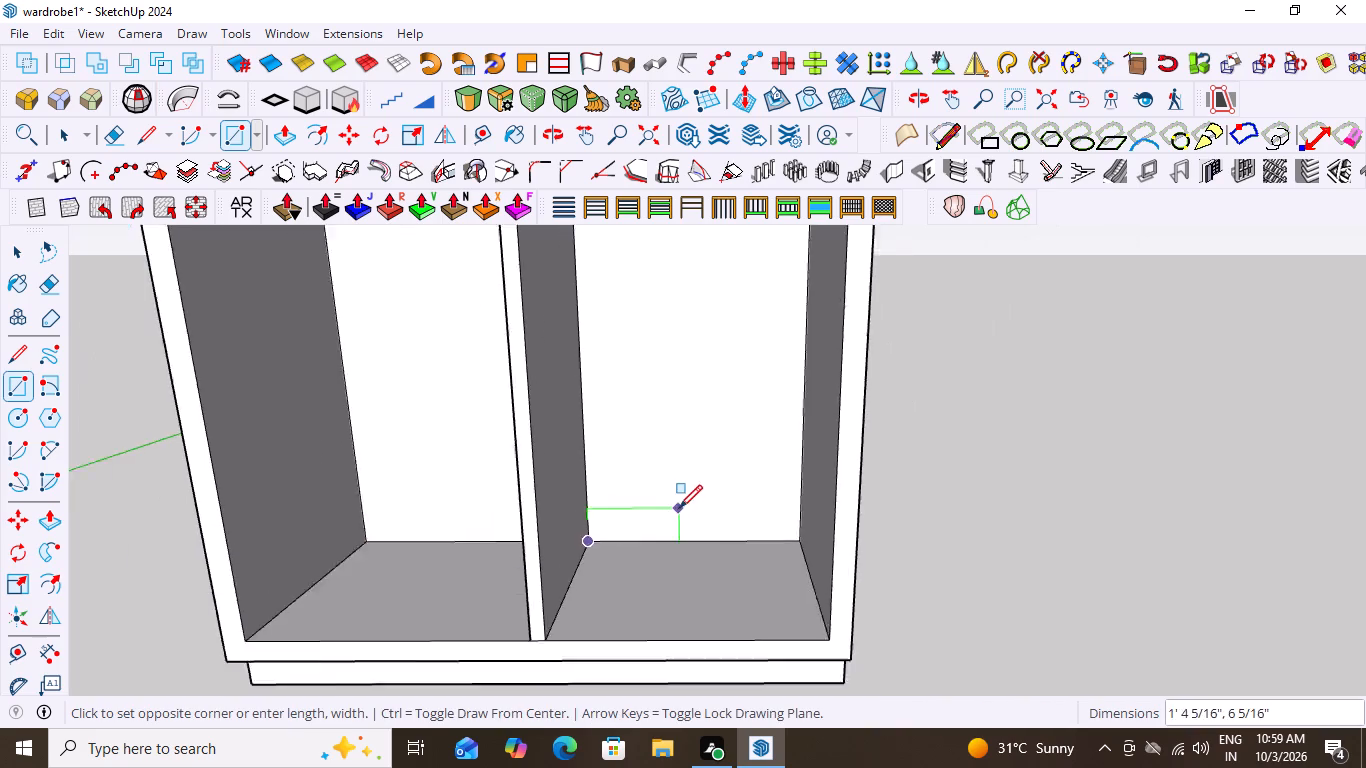
pyautogui.scroll(-2, 679, 508)
pyautogui.scroll(6, 794, 636)
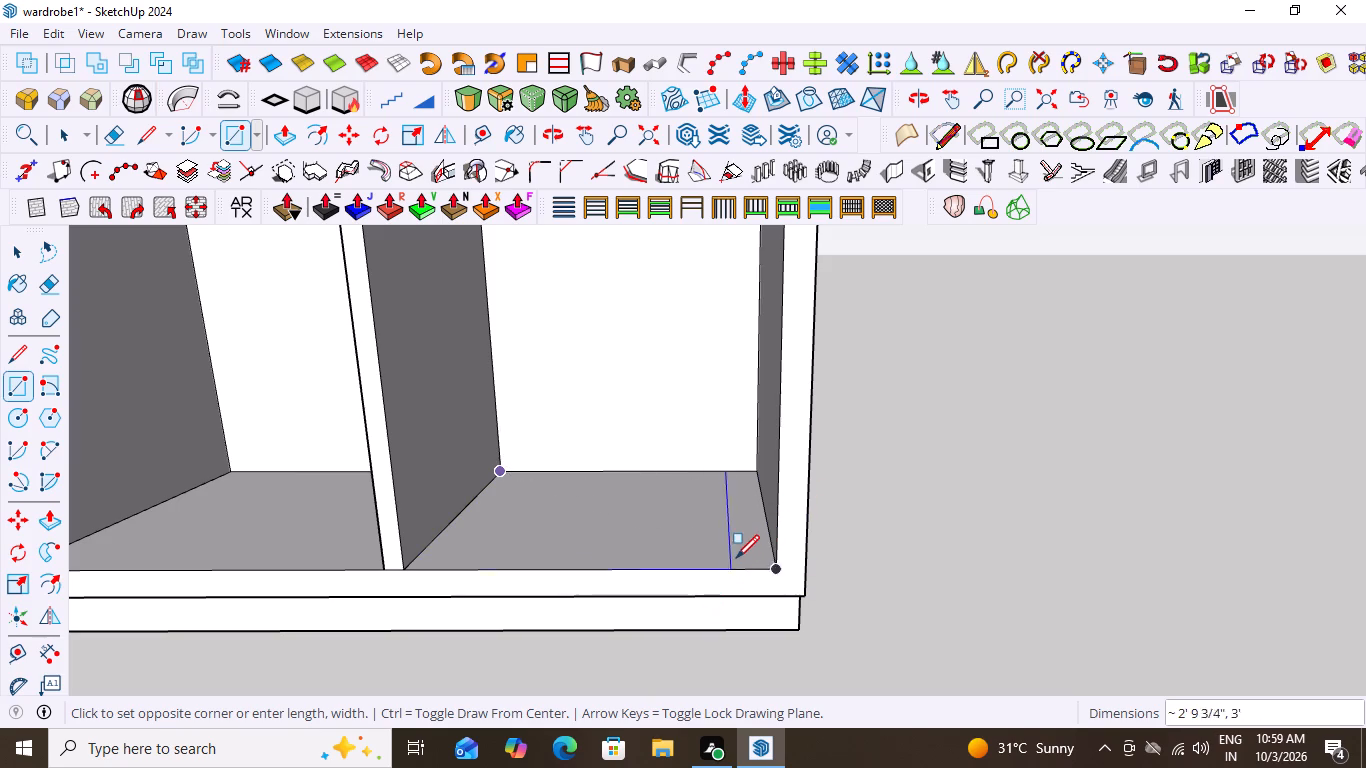
pyautogui.scroll(2, 736, 554)
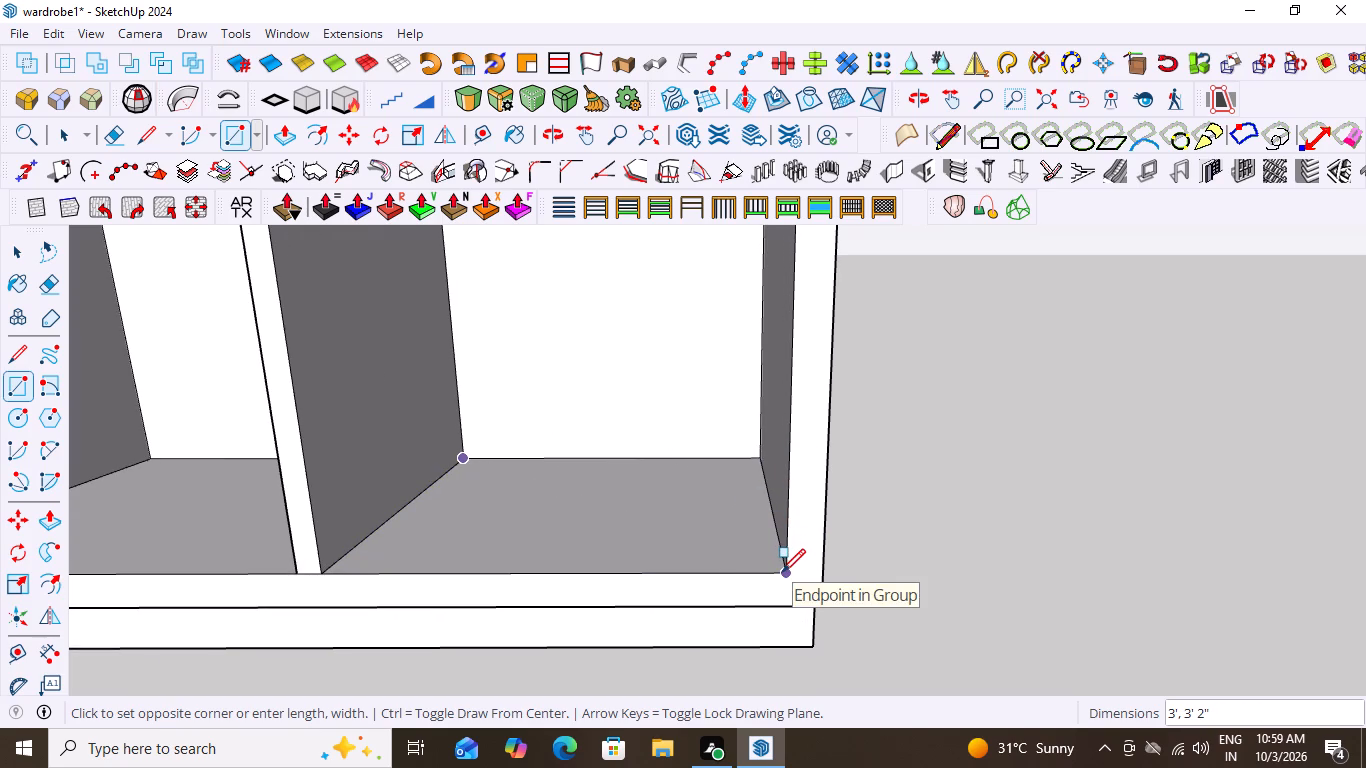
pyautogui.click(782, 572)
pyautogui.press('space')
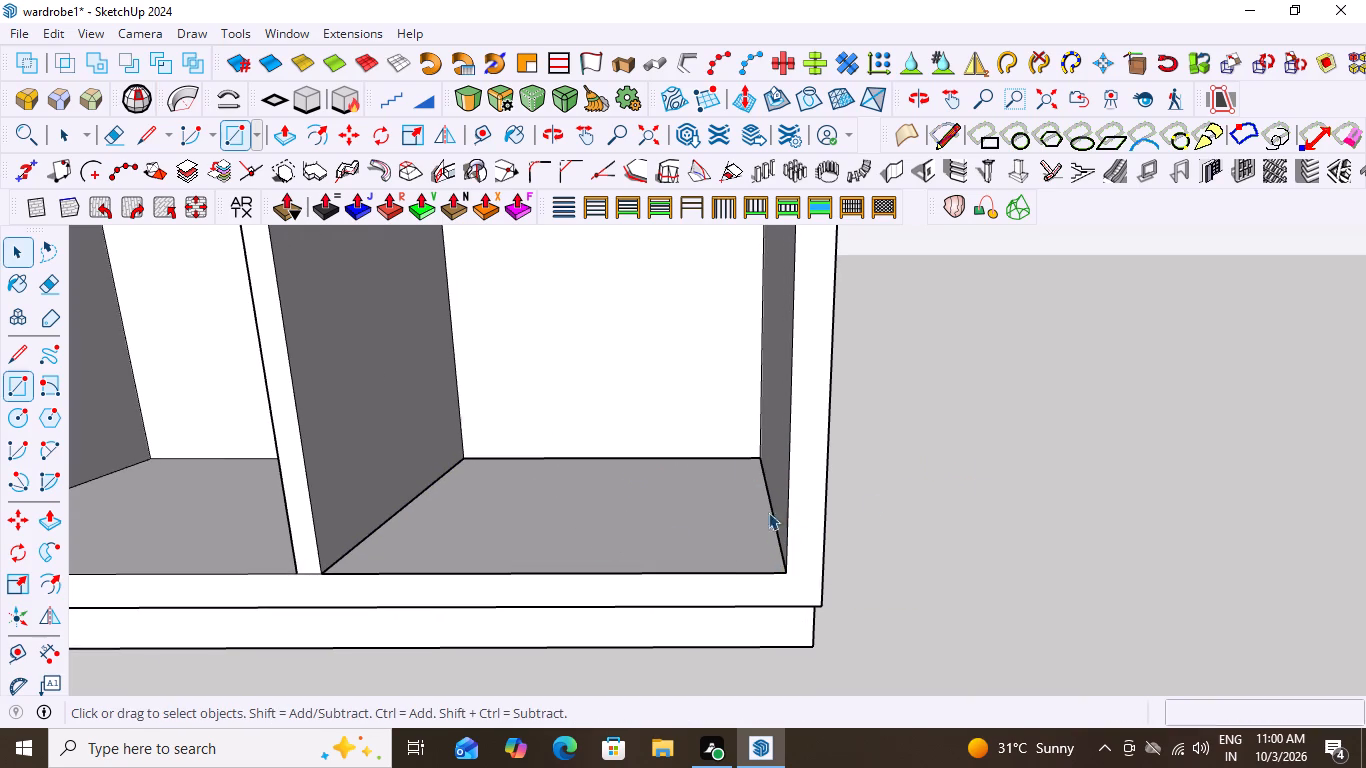
# Make the new floor rectangle in the right compartment, with its edges, a group.
pyautogui.scroll(-6, 639, 520)
pyautogui.click(632, 514)
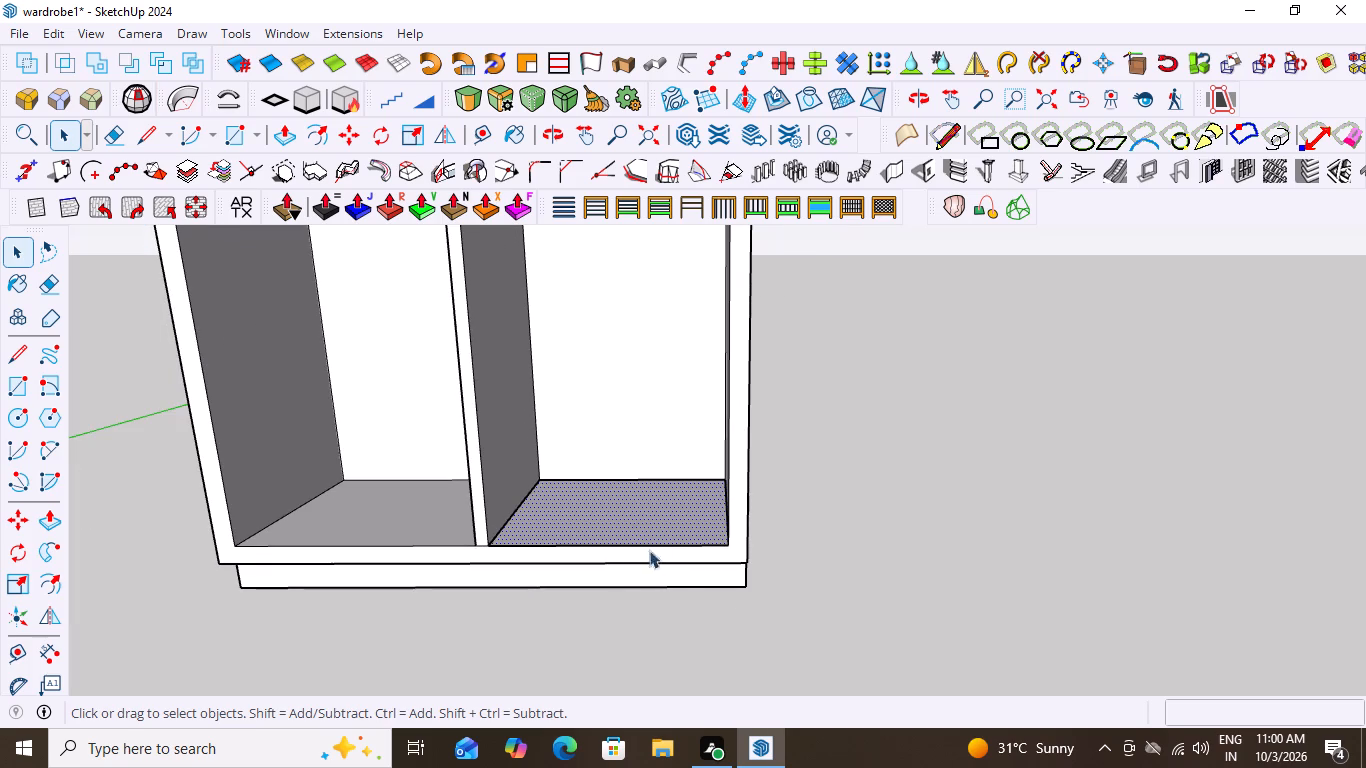
pyautogui.moveTo(617, 595); pyautogui.dragTo(666, 623, button='middle')
pyautogui.doubleClick(650, 510)
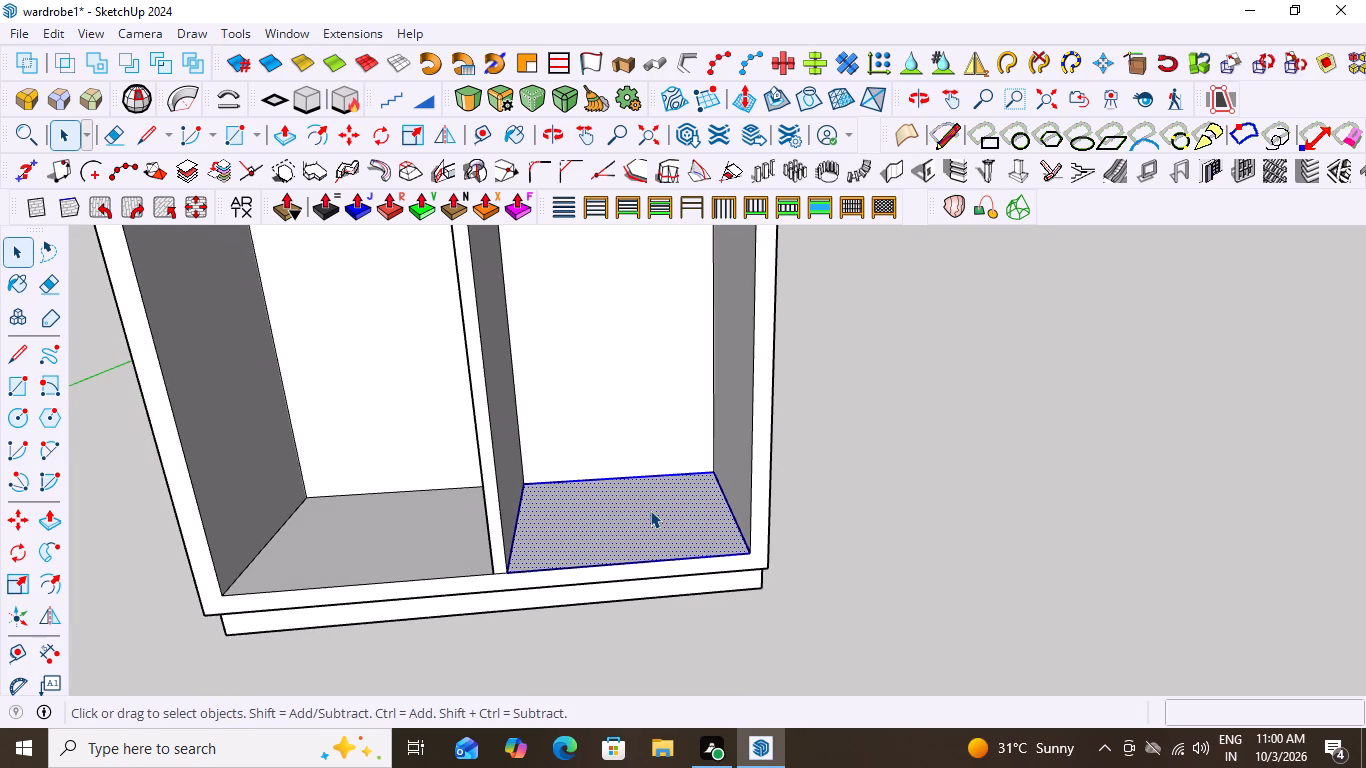
pyautogui.rightClick(650, 510)
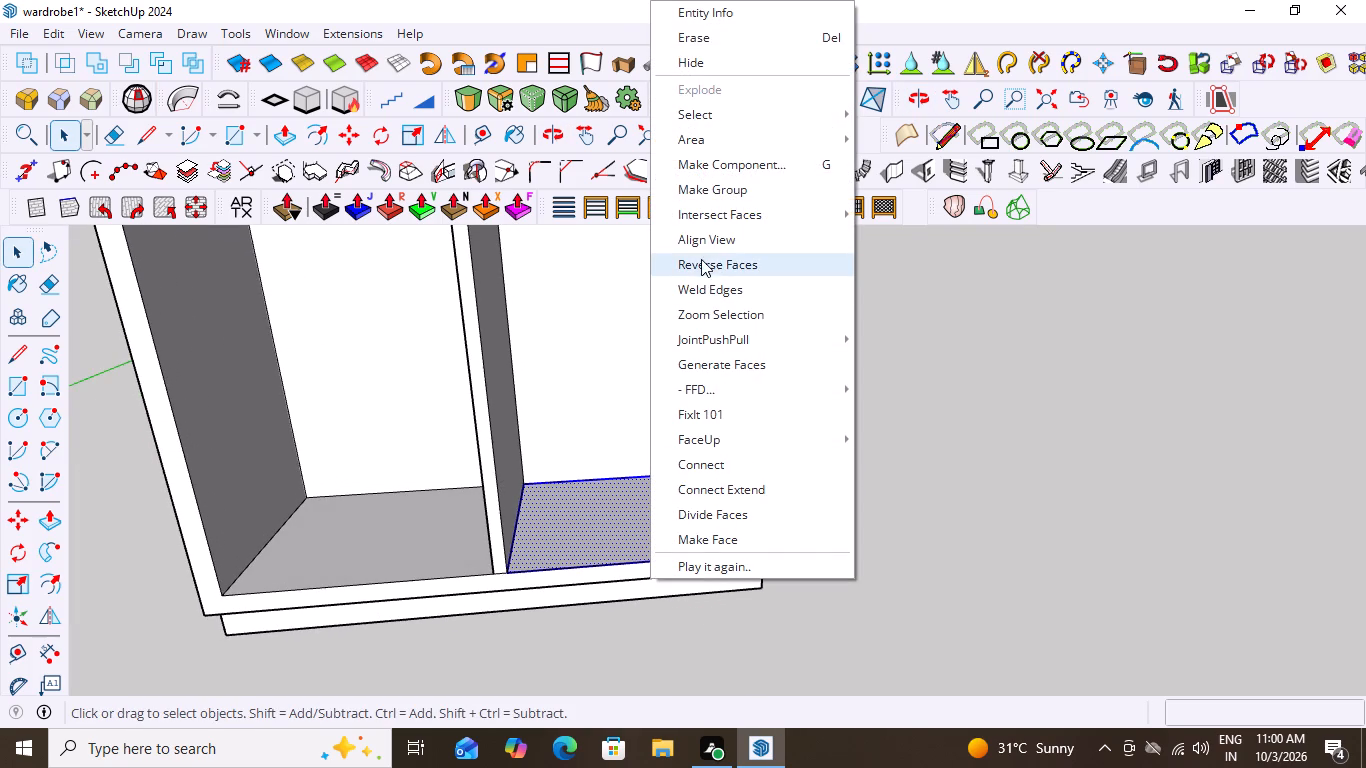
pyautogui.click(735, 192)
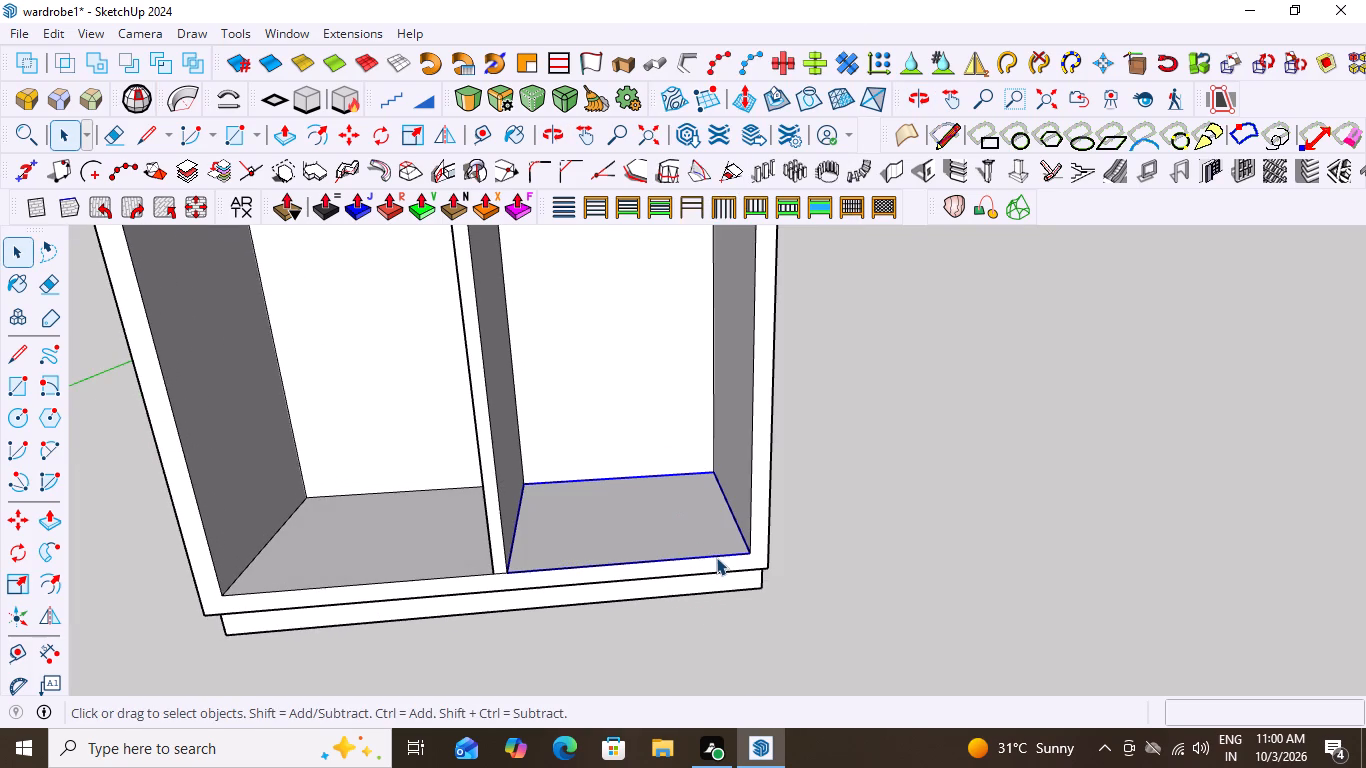
# Move the grouped rectangle 1'1" straight up from the floor of the right compartment.
pyautogui.press('m')
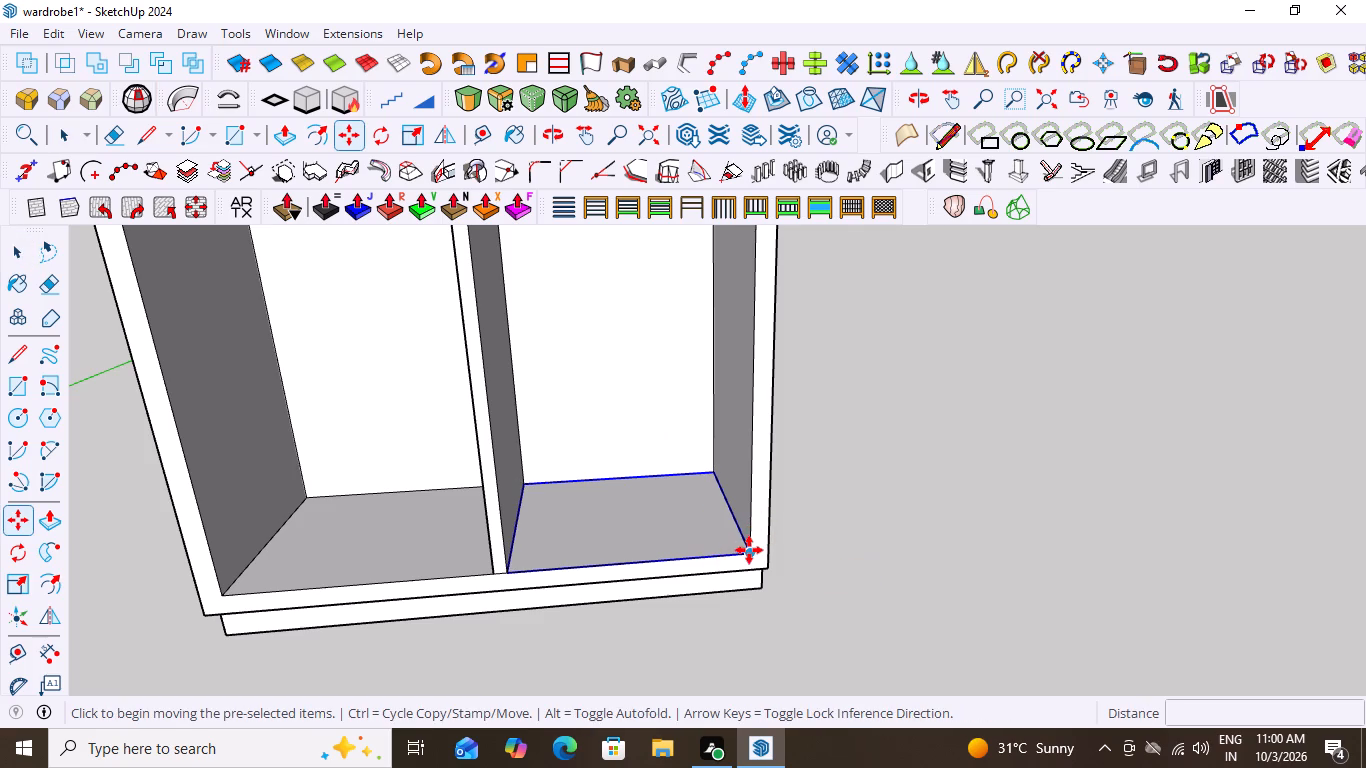
pyautogui.click(749, 550)
pyautogui.scroll(-10, 671, 544)
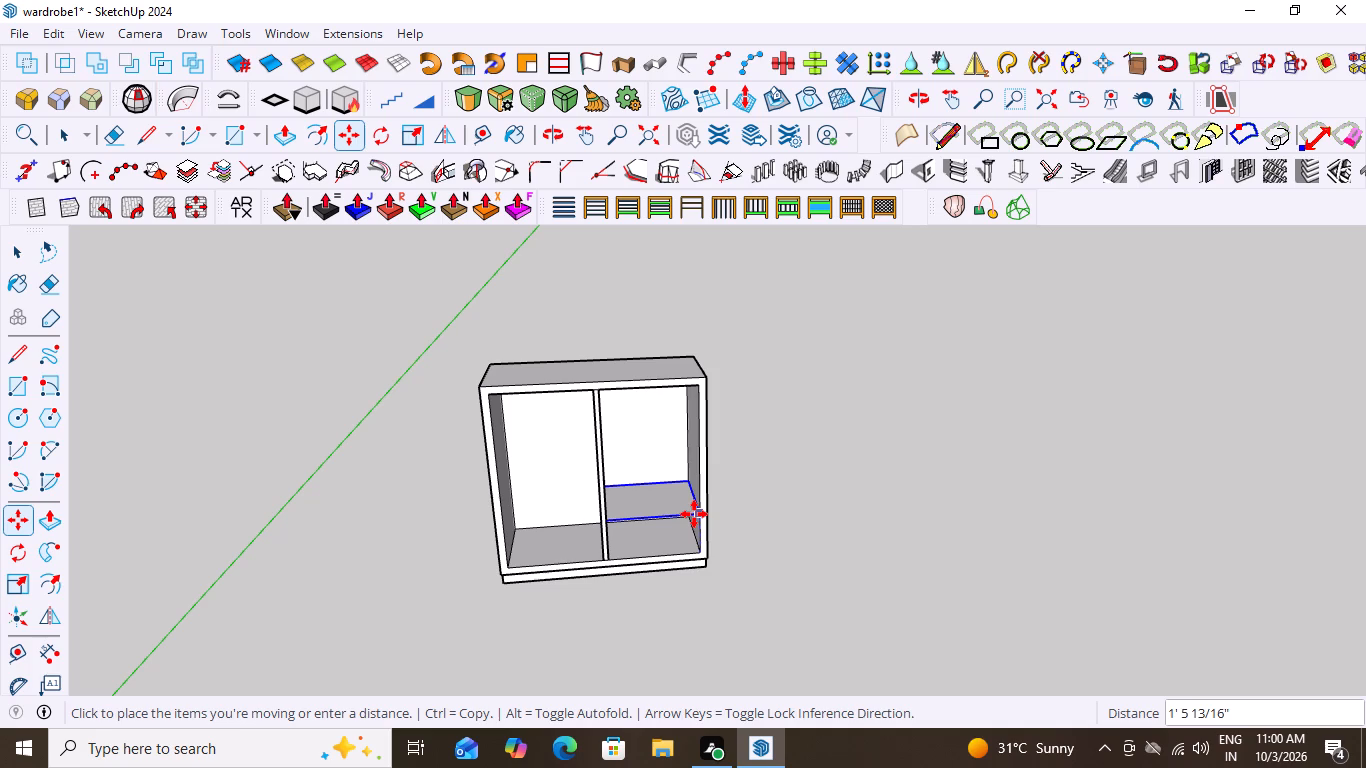
pyautogui.press('1')
pyautogui.write("'1")
pyautogui.hotkey('shift', '"')
pyautogui.press('Return')
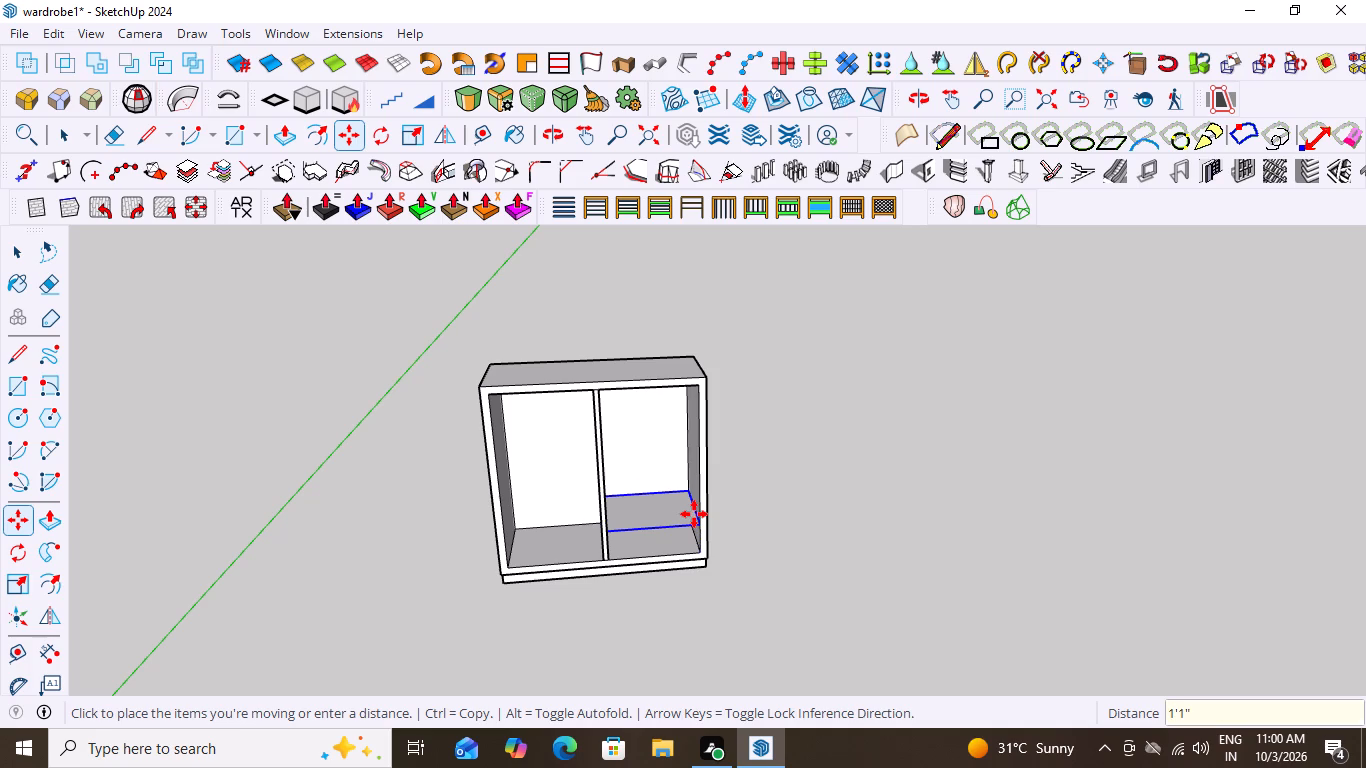
pyautogui.press('space')
pyautogui.click(676, 528)
pyautogui.moveTo(676, 528); pyautogui.dragTo(692, 531)
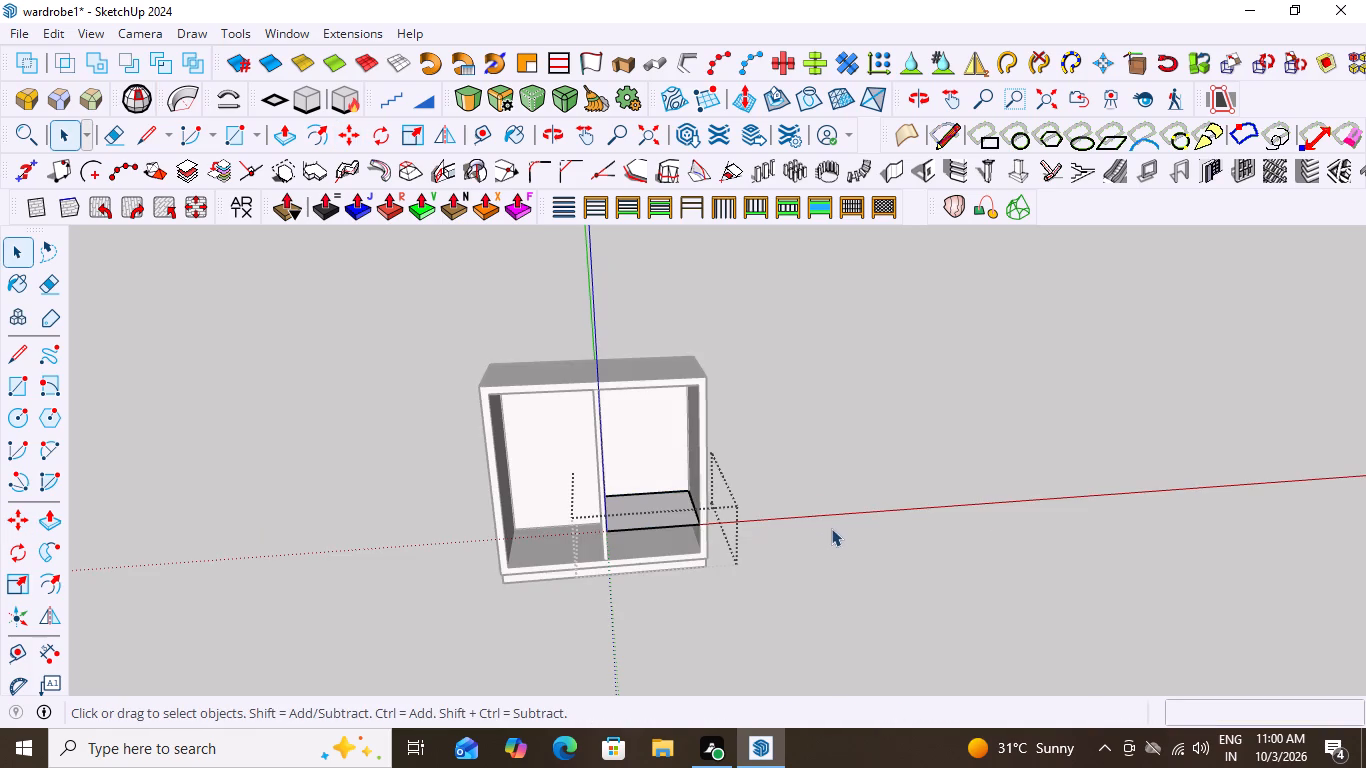
pyautogui.click(831, 407)
# Examine the raised shelf panel in the right compartment from the front, the side and above.
pyautogui.moveTo(833, 561); pyautogui.dragTo(851, 475, button='middle')
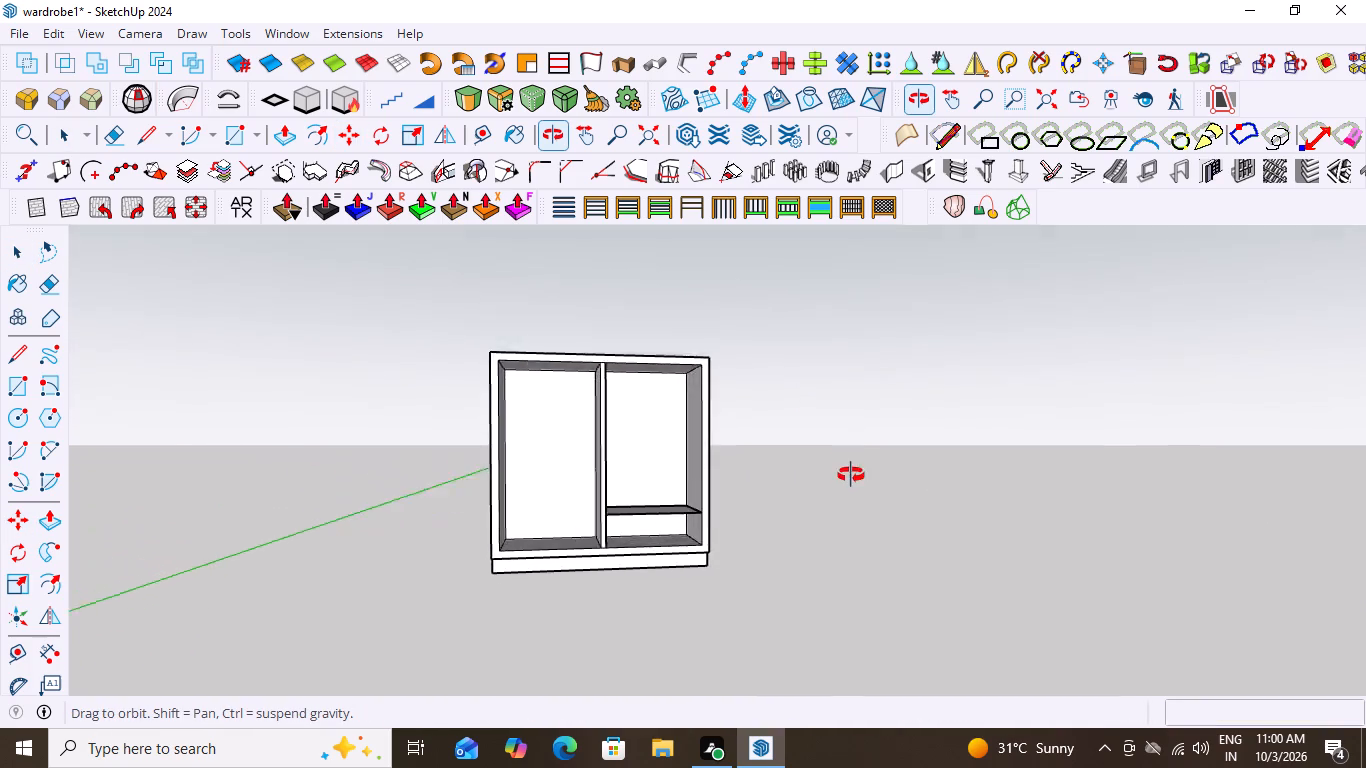
pyautogui.moveTo(851, 475); pyautogui.dragTo(843, 511, button='middle')
pyautogui.middleClick(670, 530)
pyautogui.scroll(5, 671, 529)
pyautogui.moveTo(772, 468); pyautogui.dragTo(653, 477, button='middle')
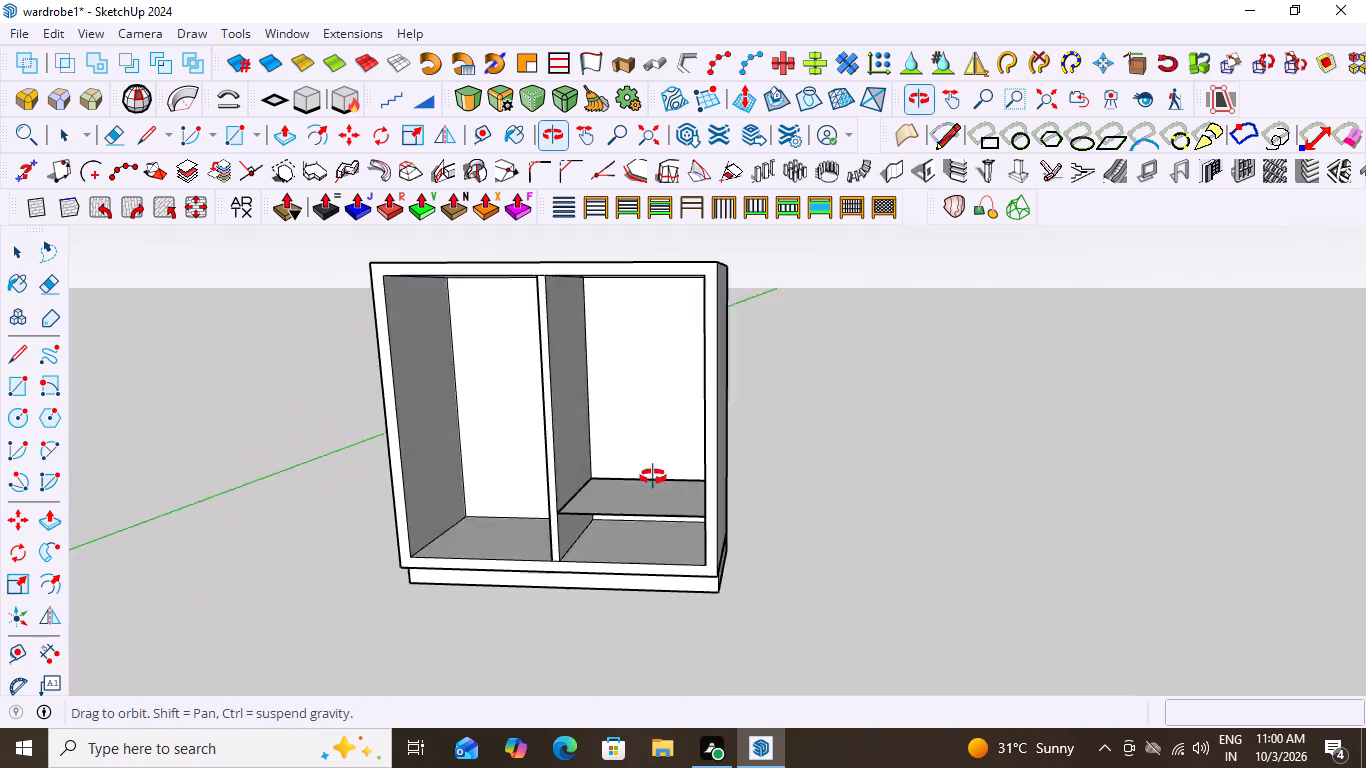
pyautogui.moveTo(653, 477); pyautogui.dragTo(674, 475, button='middle')
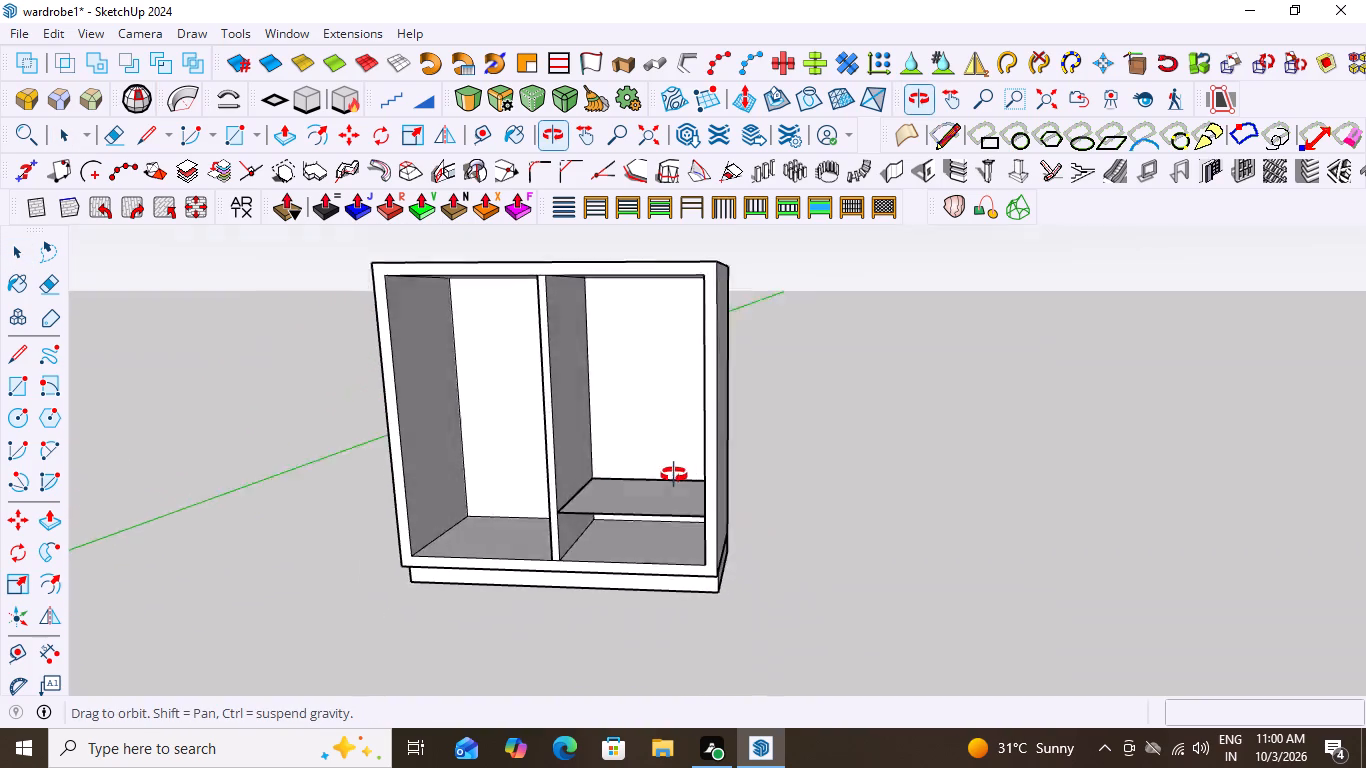
pyautogui.moveTo(674, 475); pyautogui.dragTo(716, 482, button='middle')
pyautogui.scroll(-2, 716, 482)
pyautogui.moveTo(632, 456); pyautogui.dragTo(657, 484, button='middle')
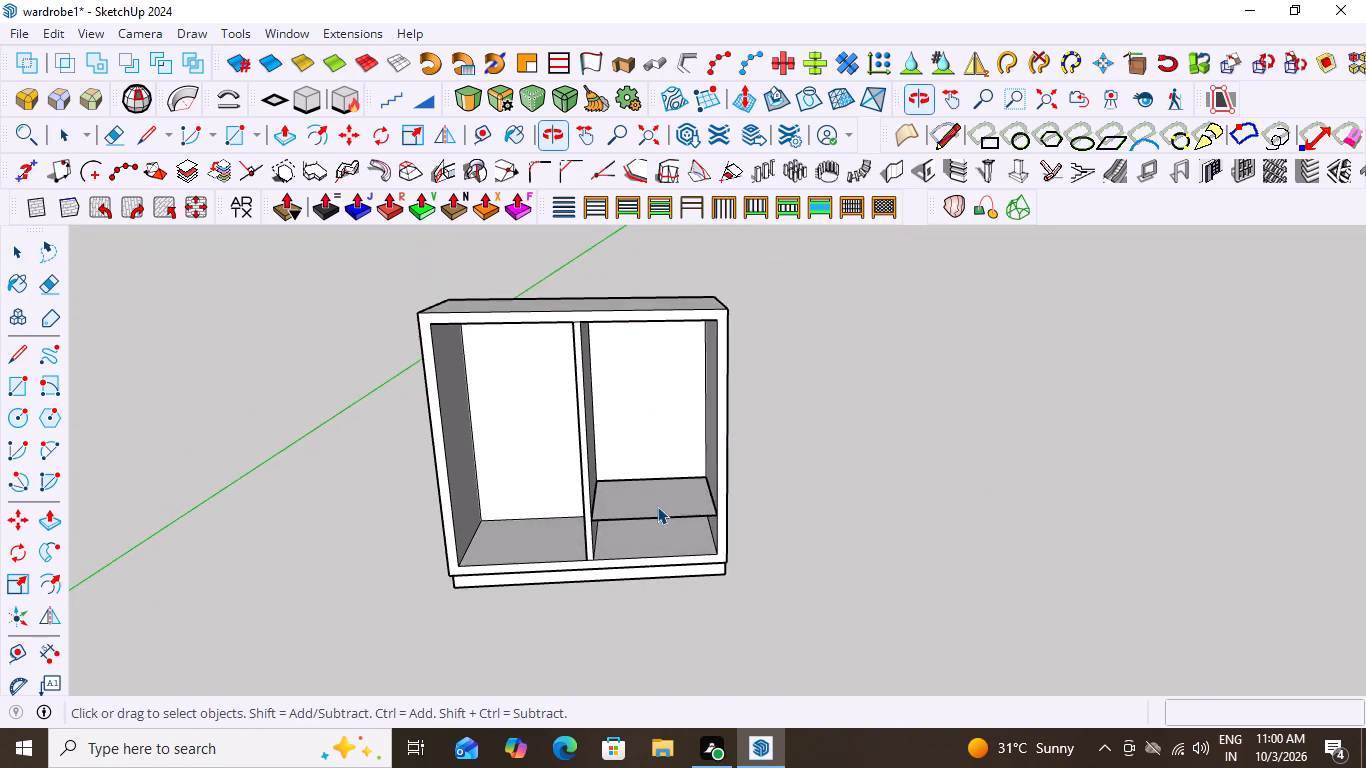
# Inside the shelf group, Push/Pull the face up 2" to give the shelf thickness, and close the group.
pyautogui.scroll(3, 657, 506)
pyautogui.click(674, 493)
pyautogui.doubleClick(675, 493)
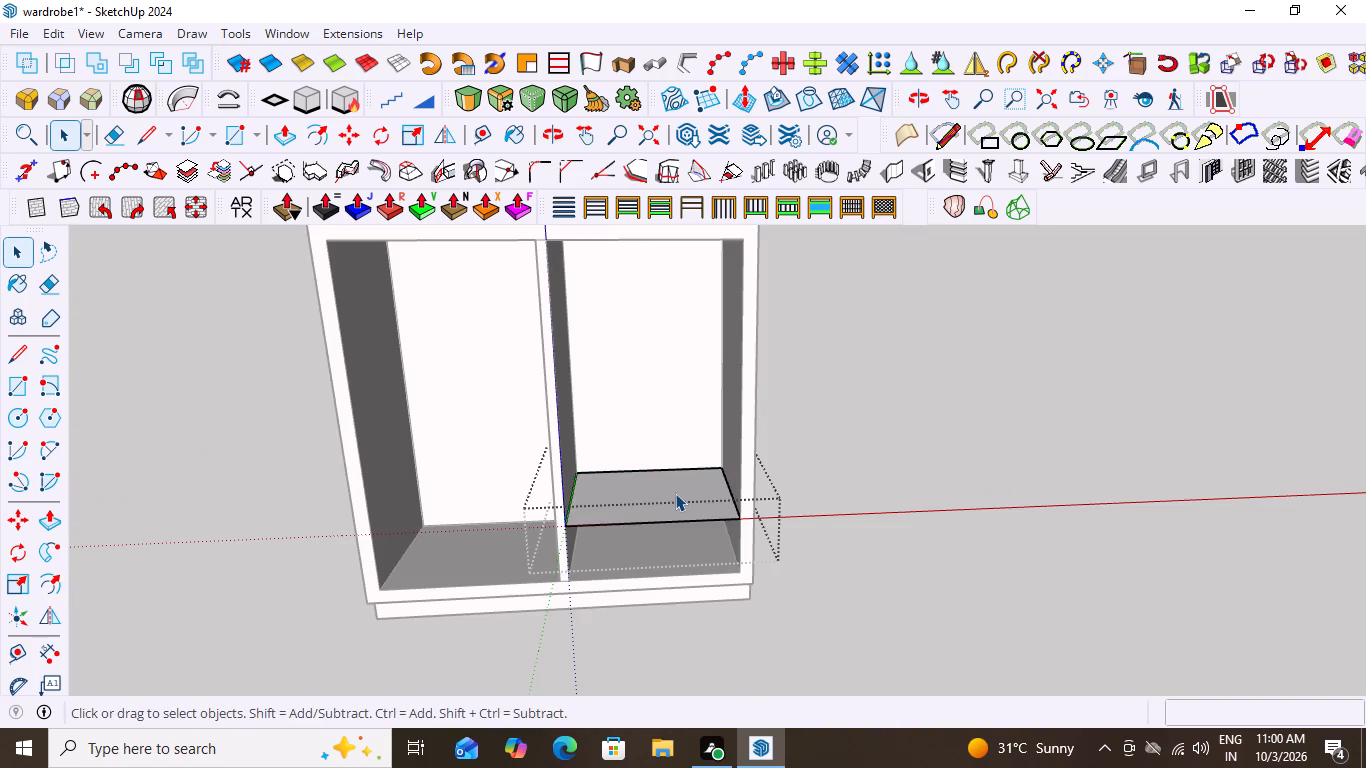
pyautogui.click(675, 493)
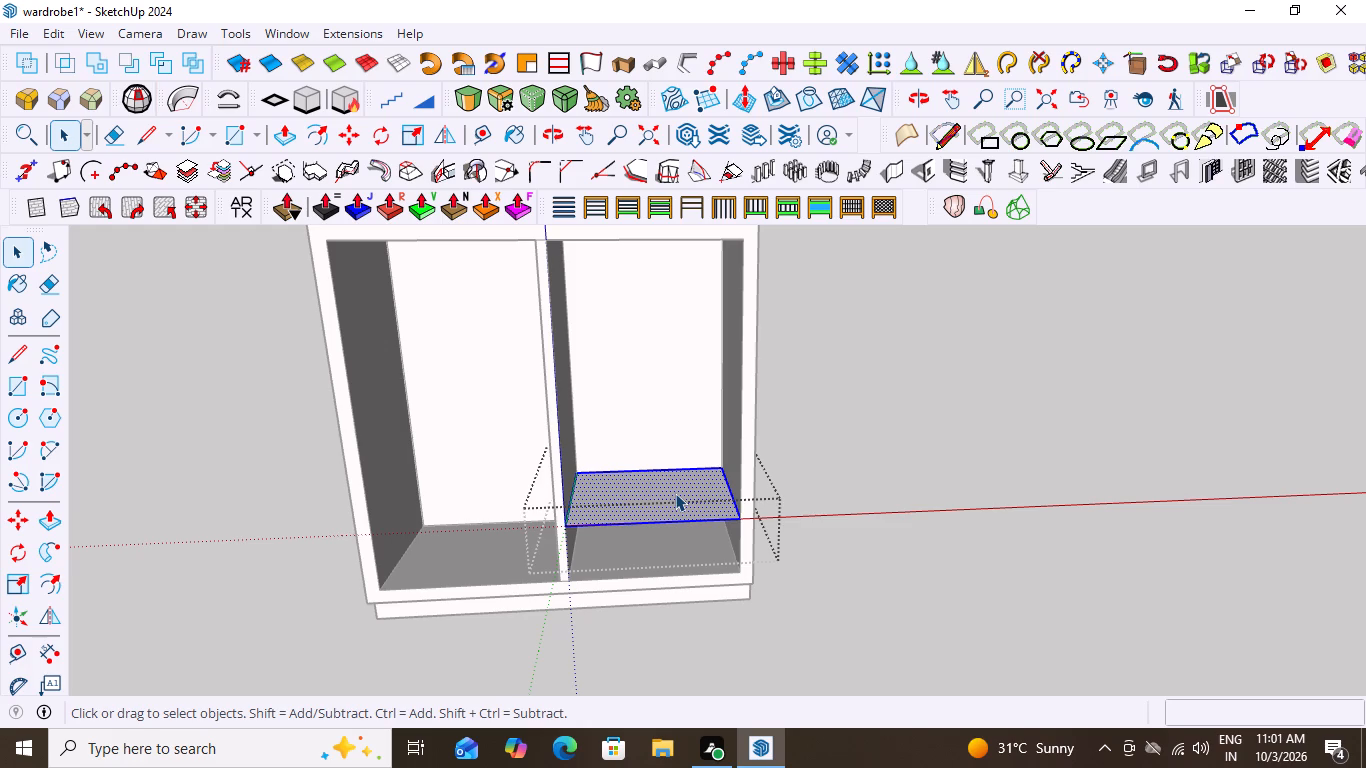
pyautogui.press('p')
pyautogui.click(685, 475)
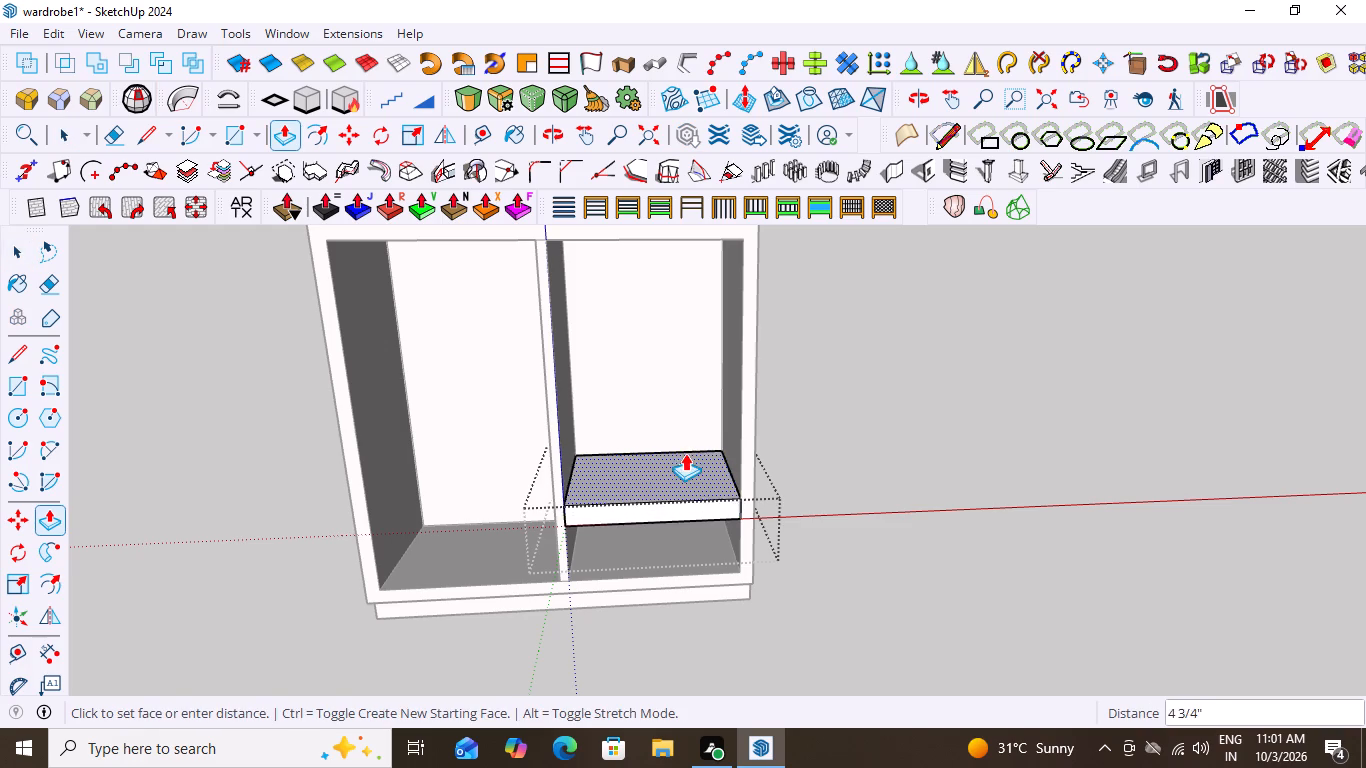
pyautogui.press('2')
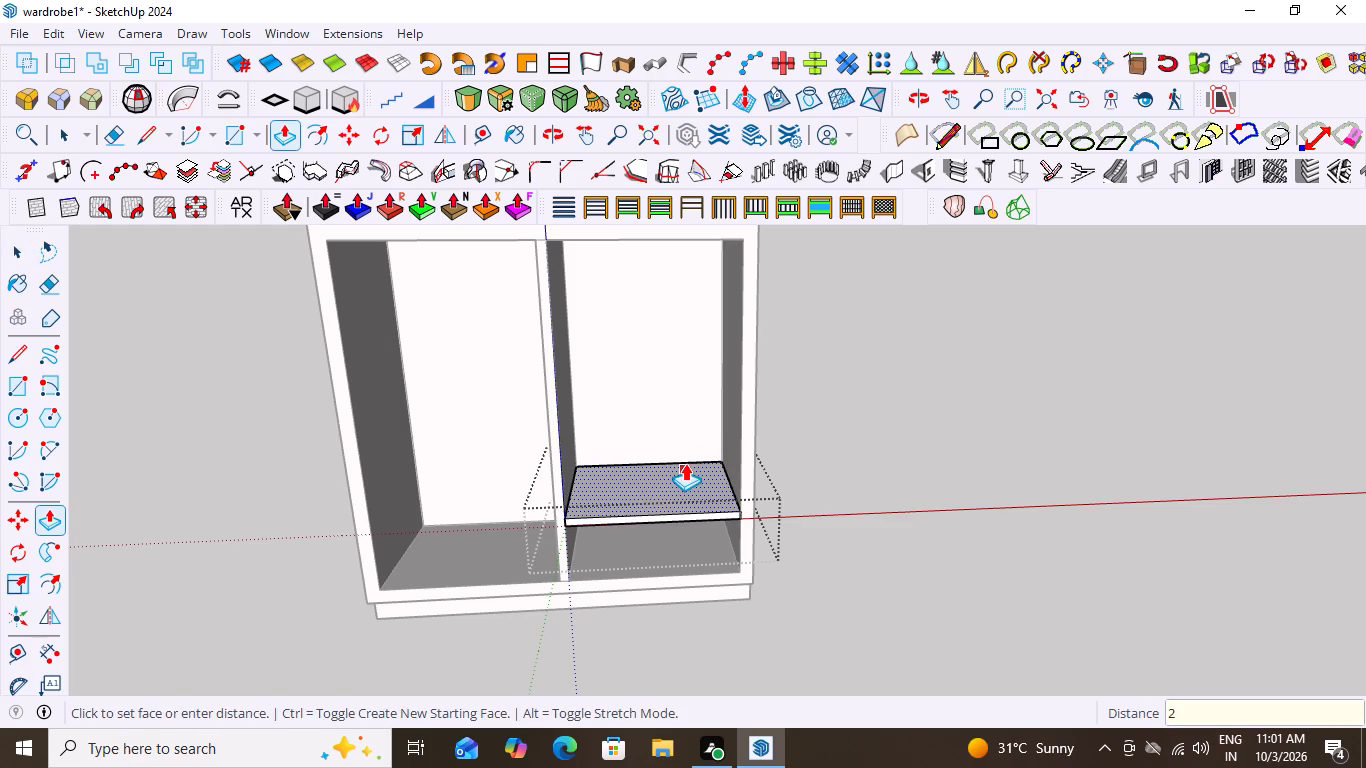
pyautogui.hotkey('shift', '"')
pyautogui.press('Return')
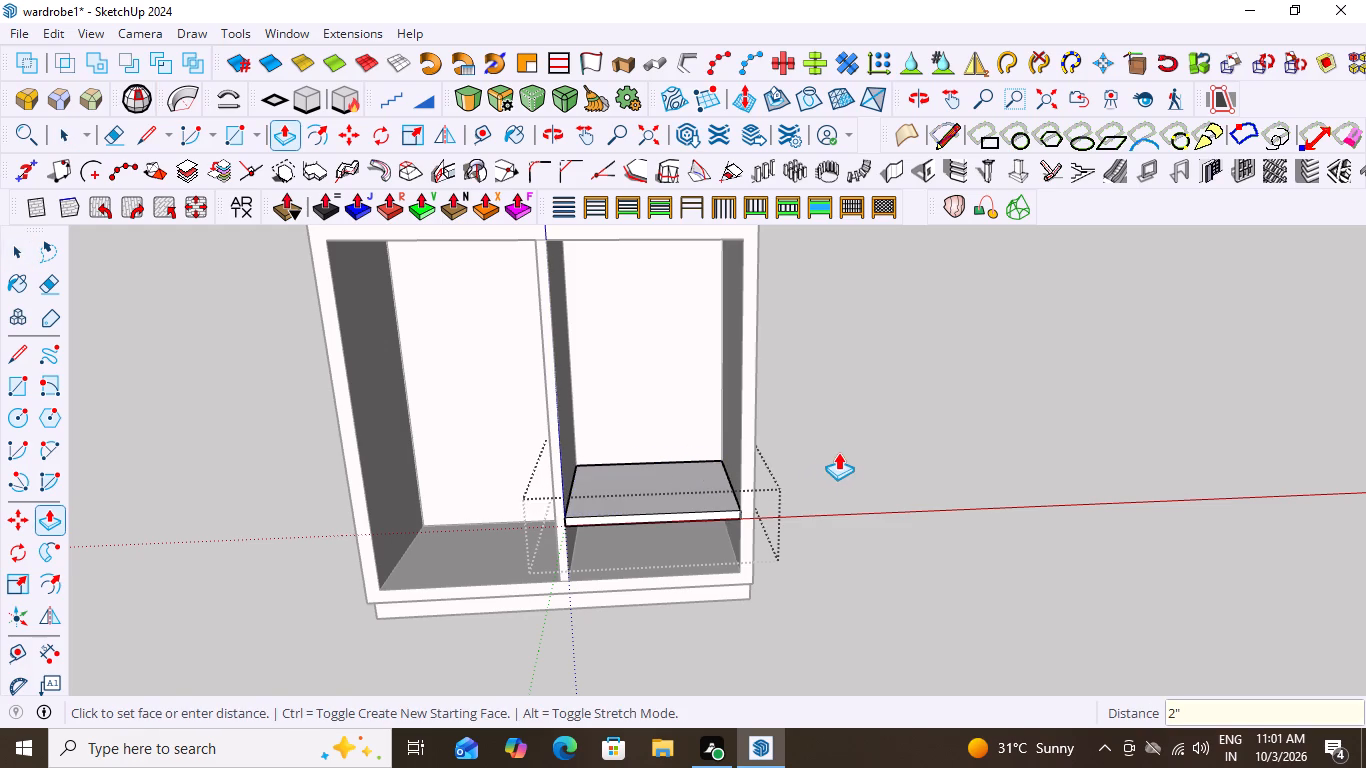
pyautogui.press('space')
pyautogui.click(837, 448)
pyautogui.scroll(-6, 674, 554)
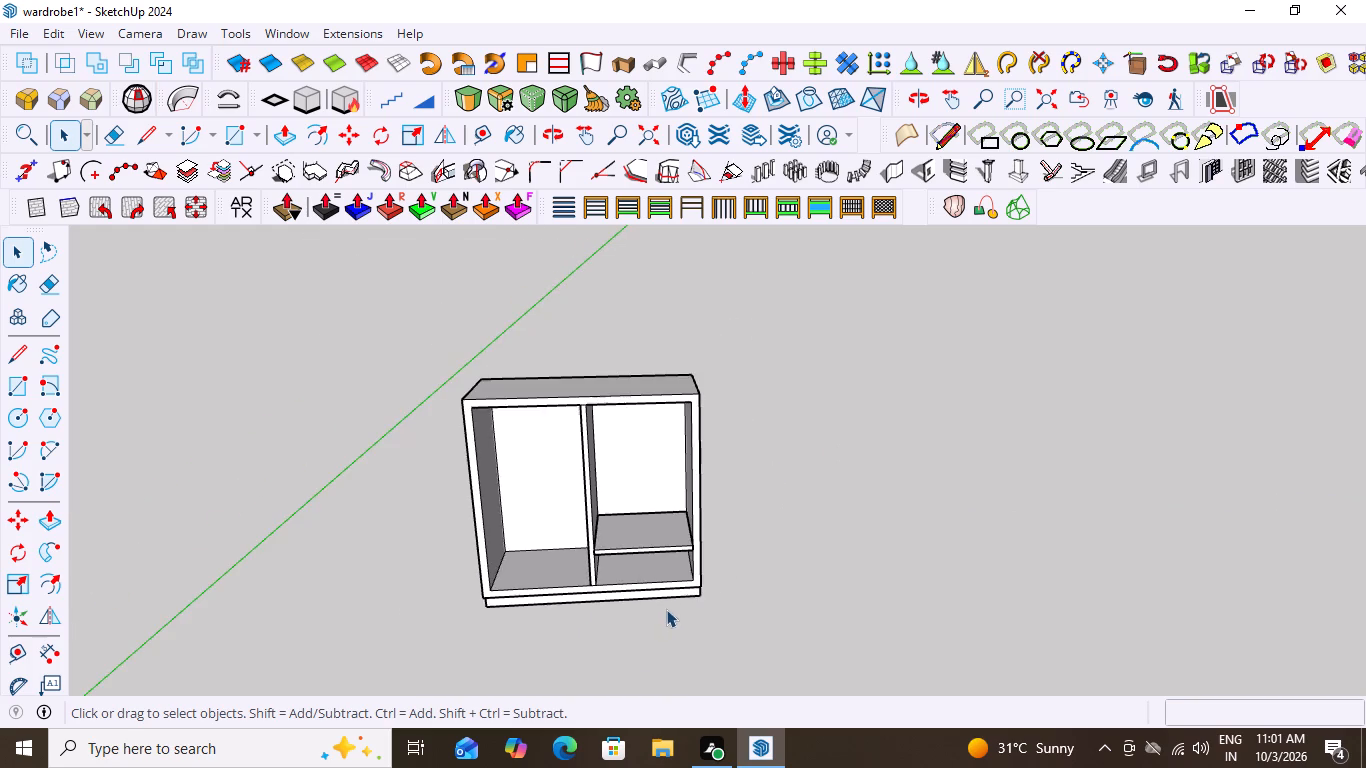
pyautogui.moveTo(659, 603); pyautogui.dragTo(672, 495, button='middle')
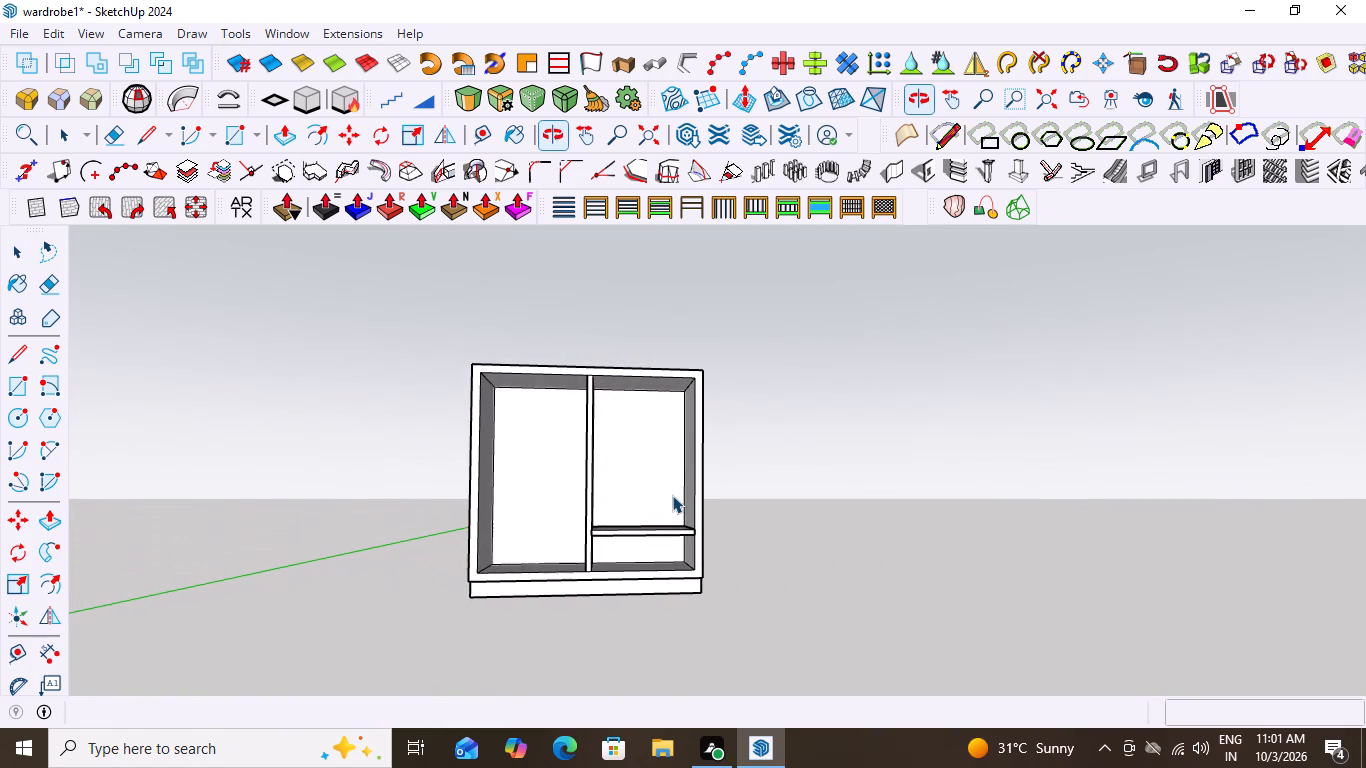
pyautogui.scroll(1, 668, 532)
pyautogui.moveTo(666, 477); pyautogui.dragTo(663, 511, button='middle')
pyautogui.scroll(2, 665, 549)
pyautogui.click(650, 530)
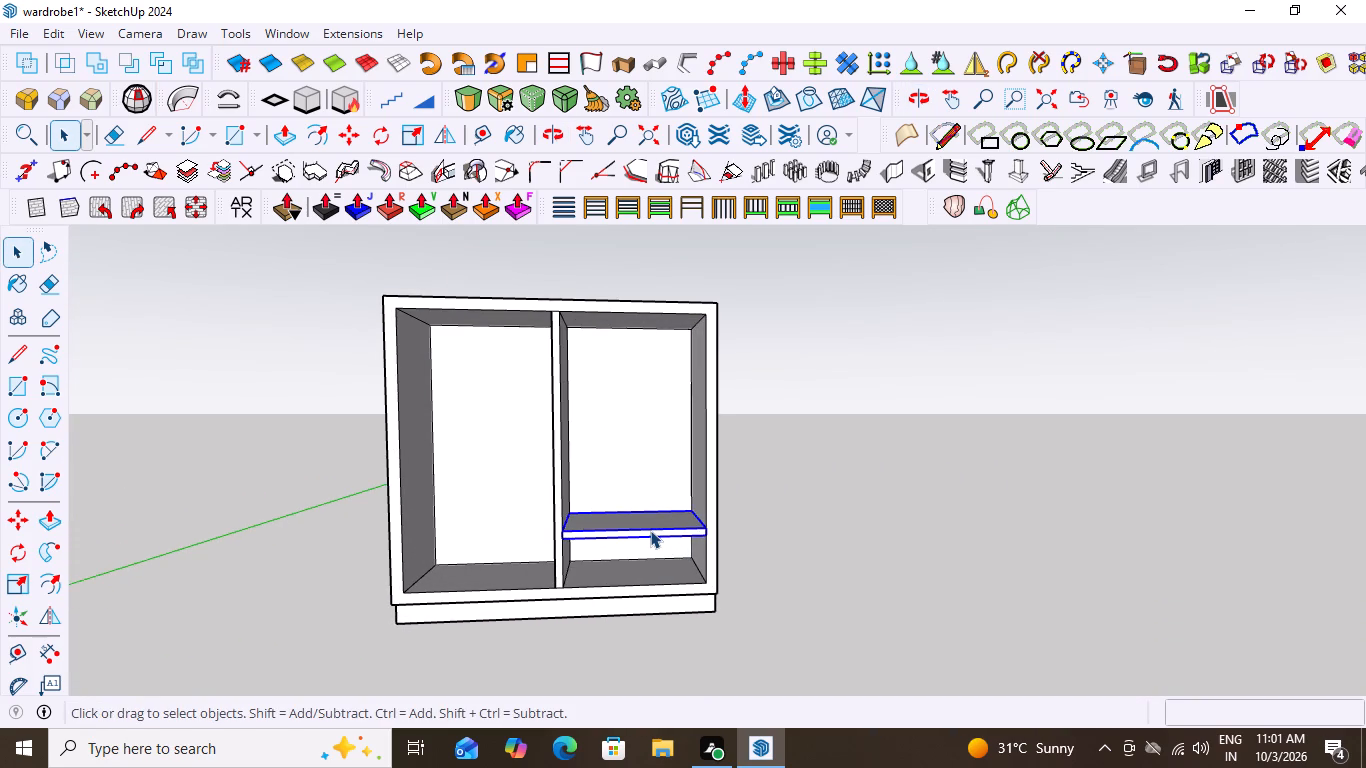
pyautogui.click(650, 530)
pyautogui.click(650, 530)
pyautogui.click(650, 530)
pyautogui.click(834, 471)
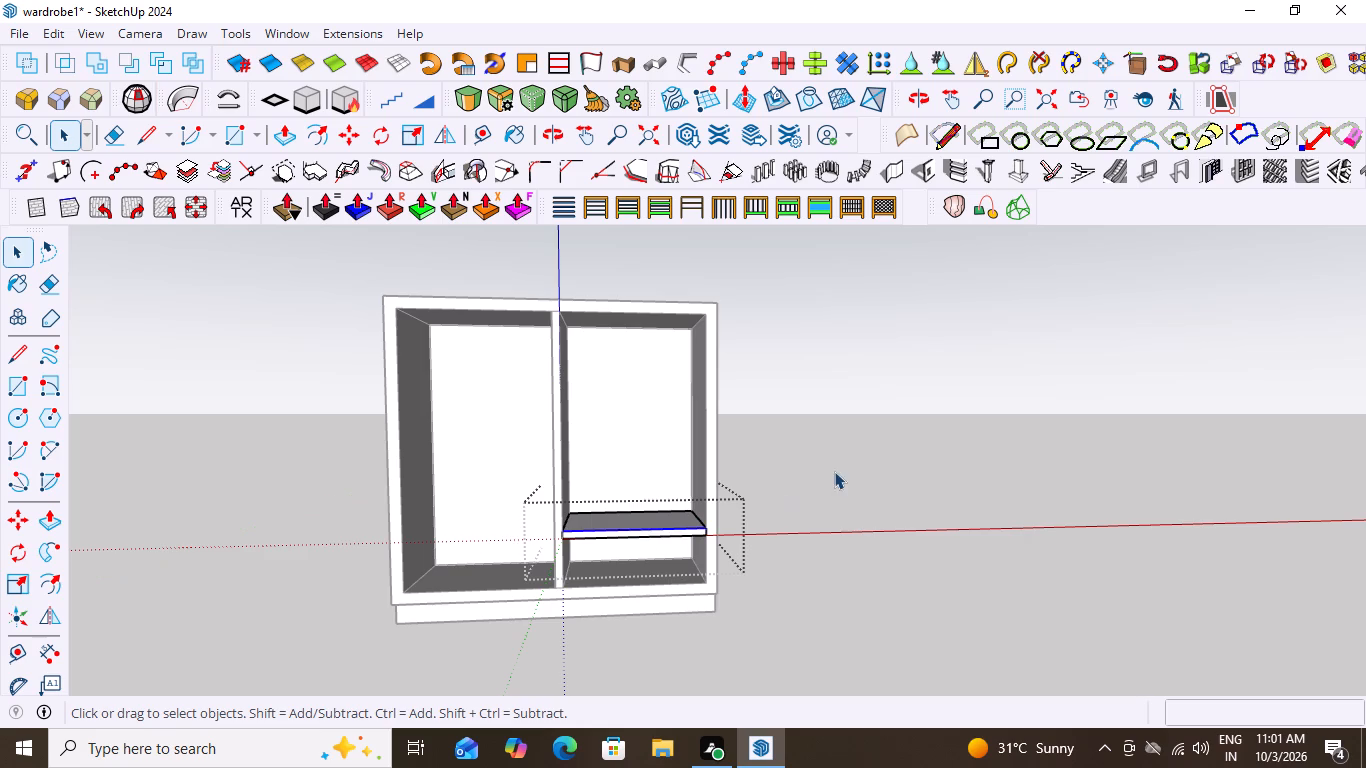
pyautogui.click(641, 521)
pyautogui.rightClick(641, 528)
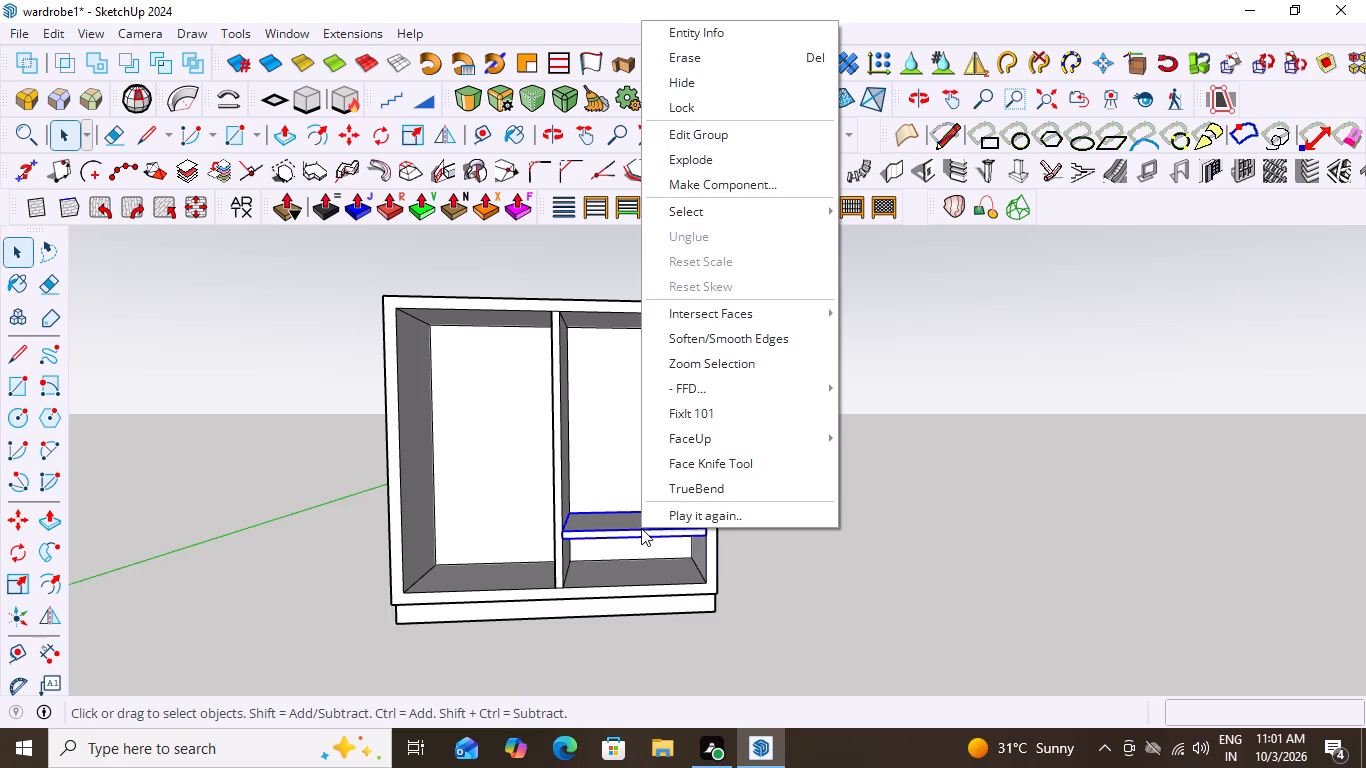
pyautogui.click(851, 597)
# Copy the shelf group 1'1" straight up within the right compartment to make a second shelf.
pyautogui.click(663, 529)
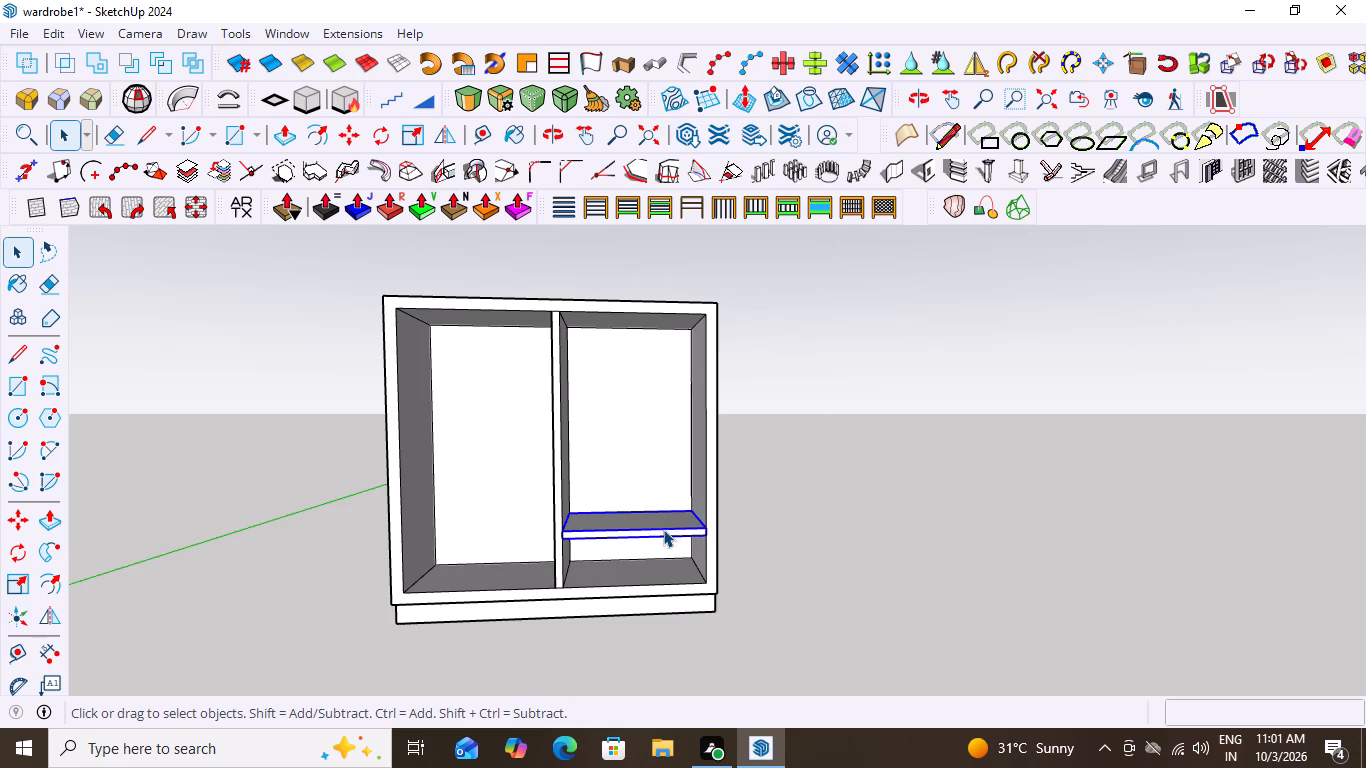
pyautogui.press('m')
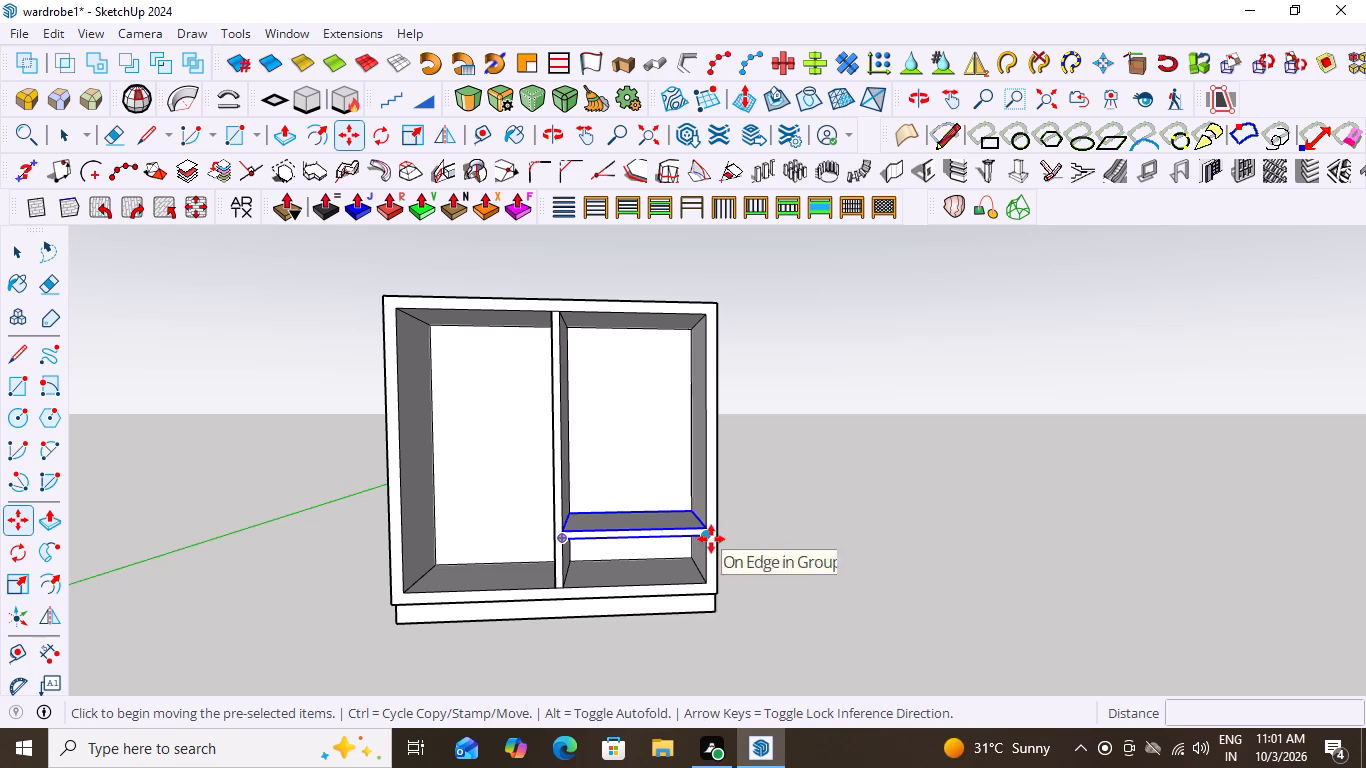
pyautogui.click(708, 537)
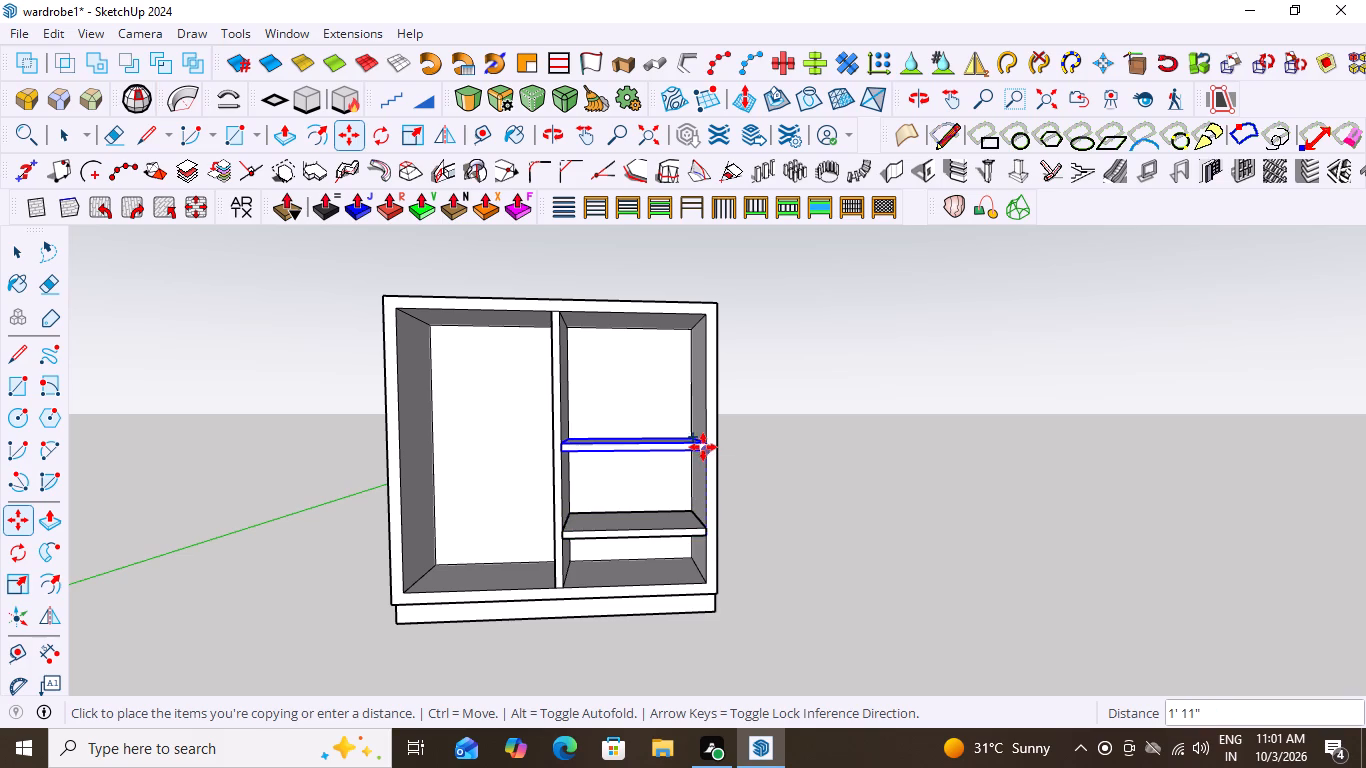
pyautogui.write("1'1")
pyautogui.hotkey('shift', '"')
pyautogui.press('Return')
pyautogui.press('space')
pyautogui.click(882, 486)
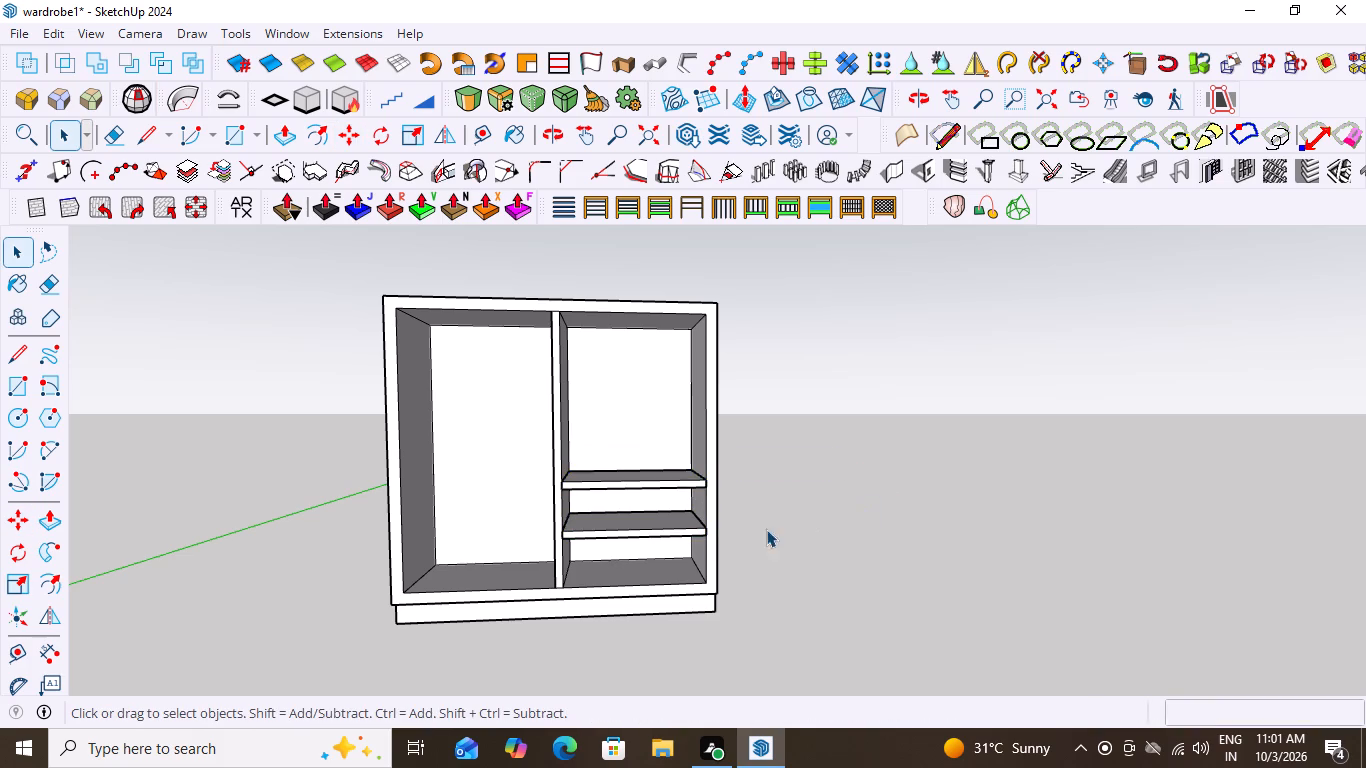
# Examine the two shelves in the right compartment from the side, from above and from the front.
pyautogui.scroll(-4, 735, 499)
pyautogui.moveTo(743, 512); pyautogui.dragTo(840, 528, button='middle')
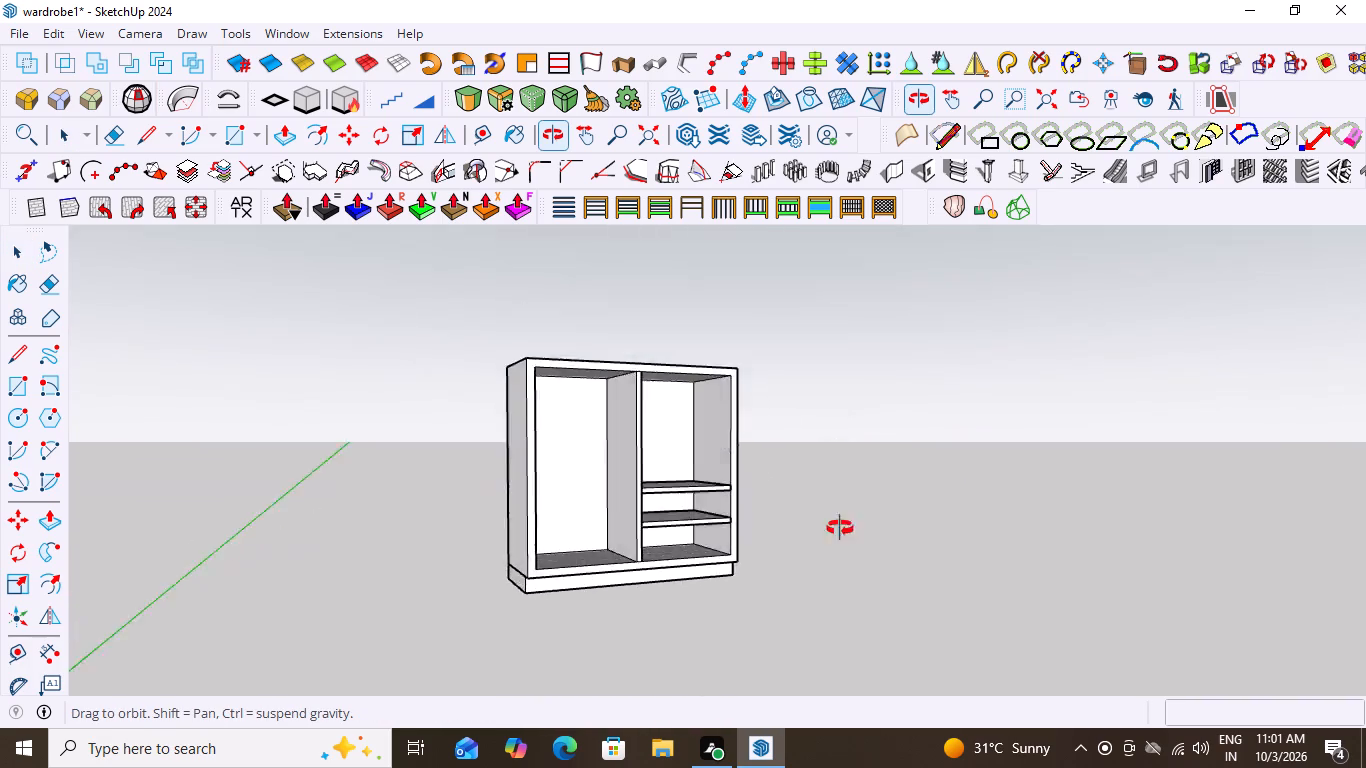
pyautogui.moveTo(840, 528); pyautogui.dragTo(721, 571, button='middle')
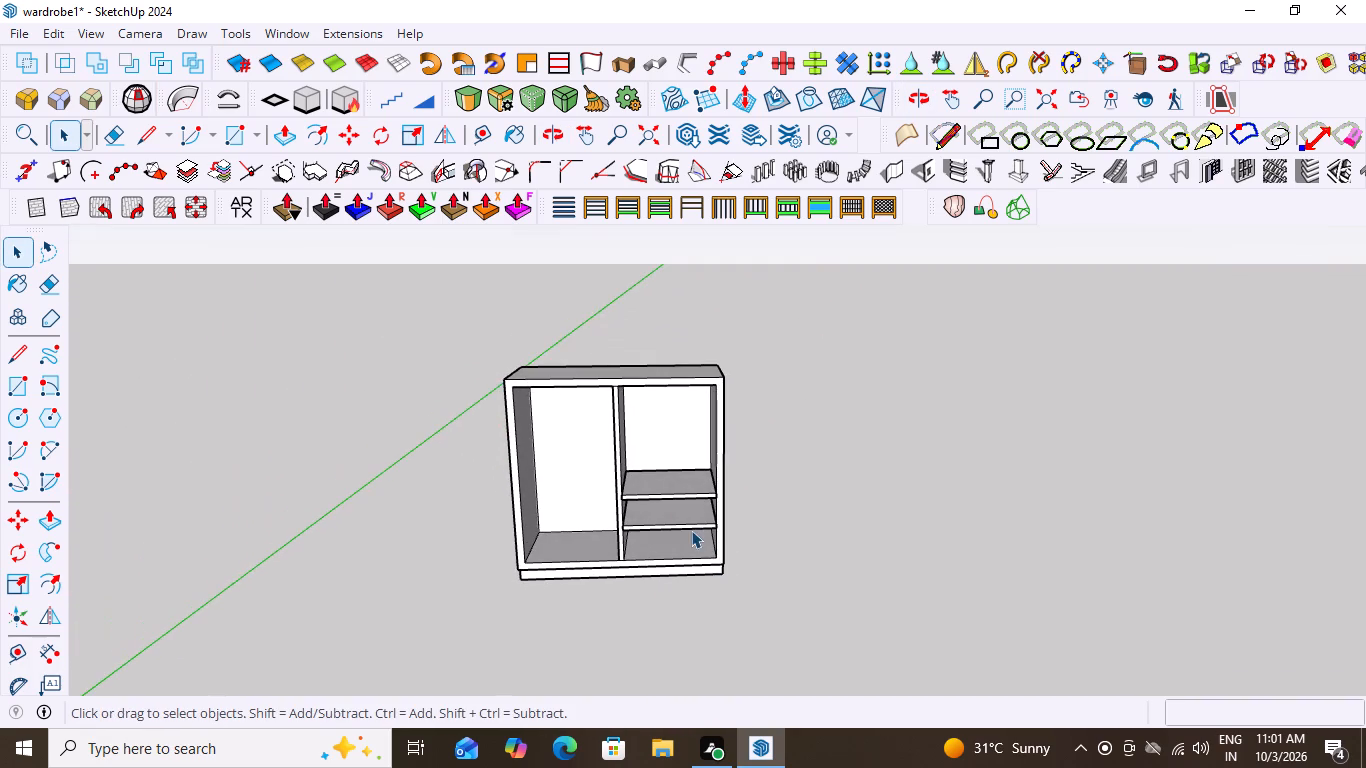
pyautogui.scroll(5, 690, 529)
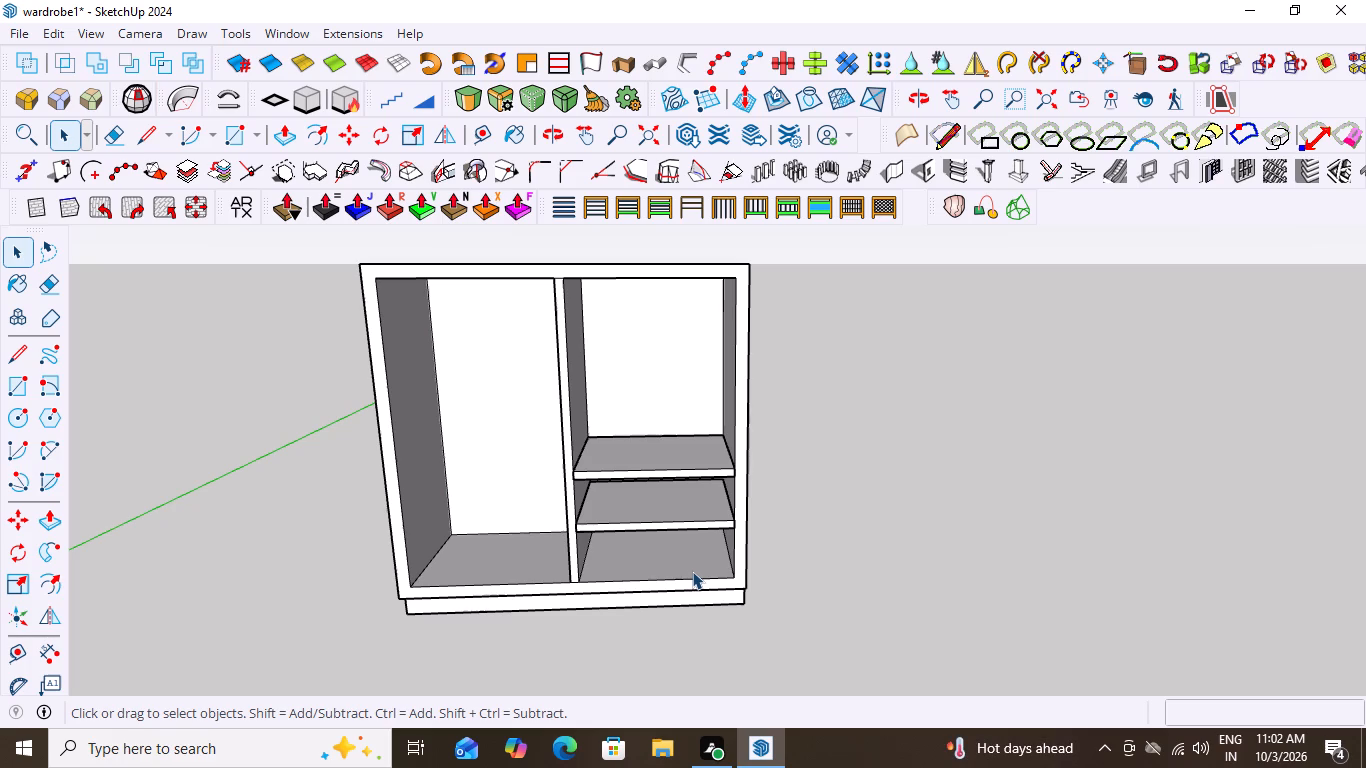
pyautogui.scroll(2, 565, 541)
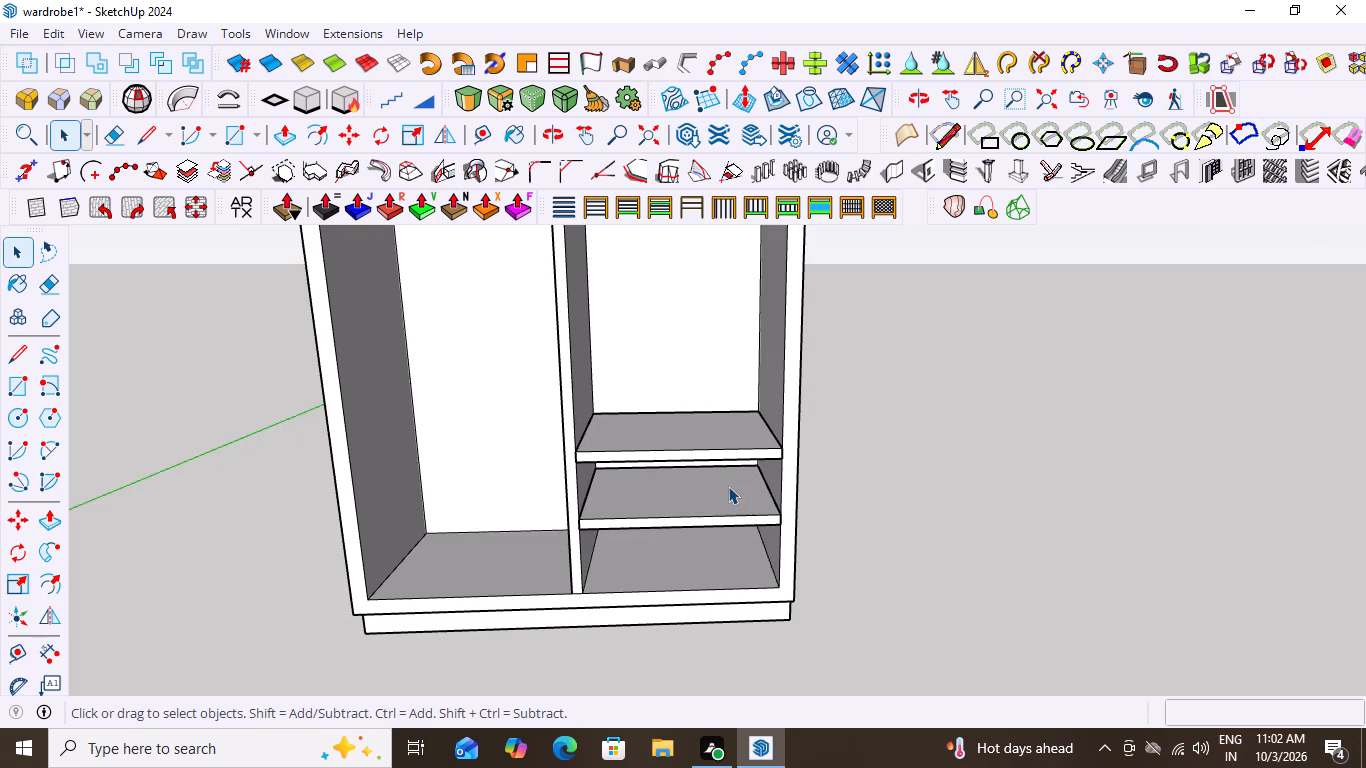
pyautogui.scroll(-2, 728, 495)
pyautogui.moveTo(704, 506); pyautogui.dragTo(726, 425, button='middle')
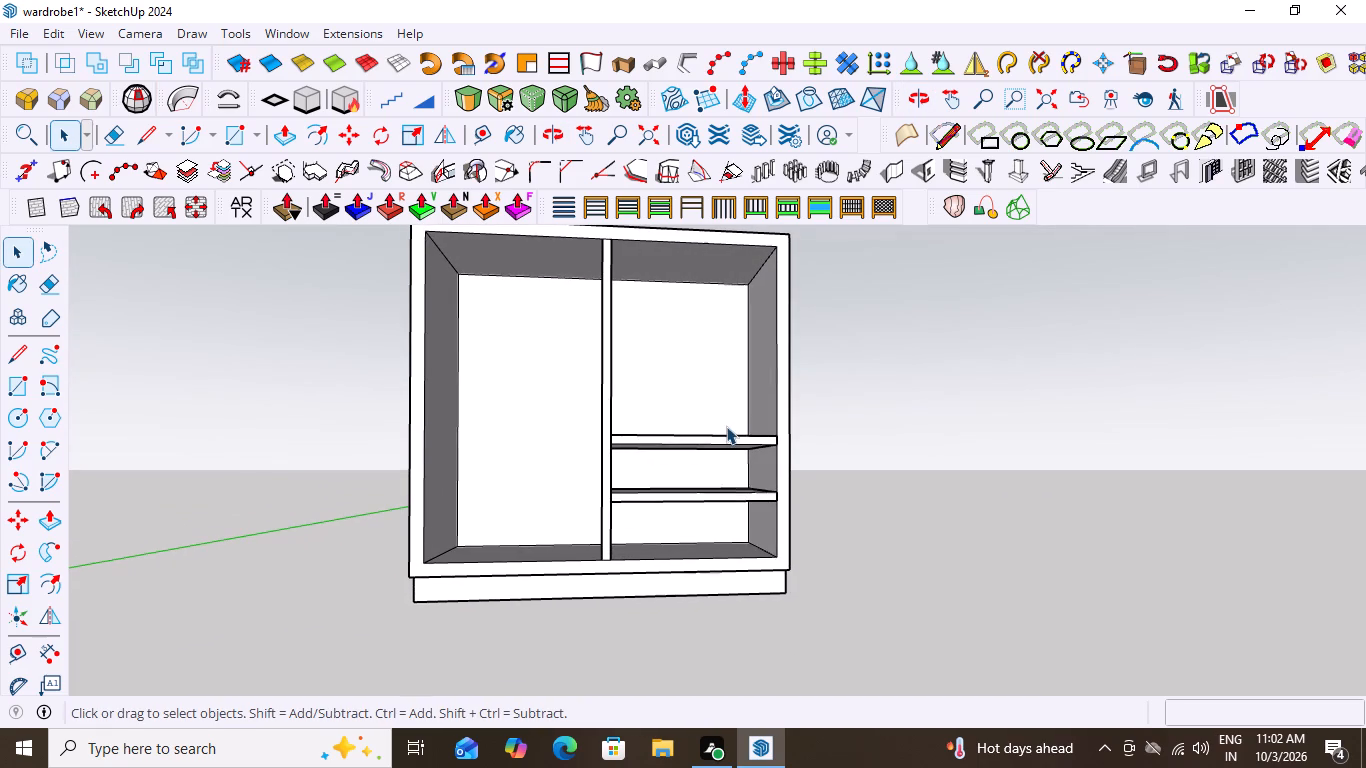
# Copy the lower right shelf about 3'4" horizontally into the left compartment, with its end against the central partition.
pyautogui.scroll(3, 772, 500)
pyautogui.click(688, 494)
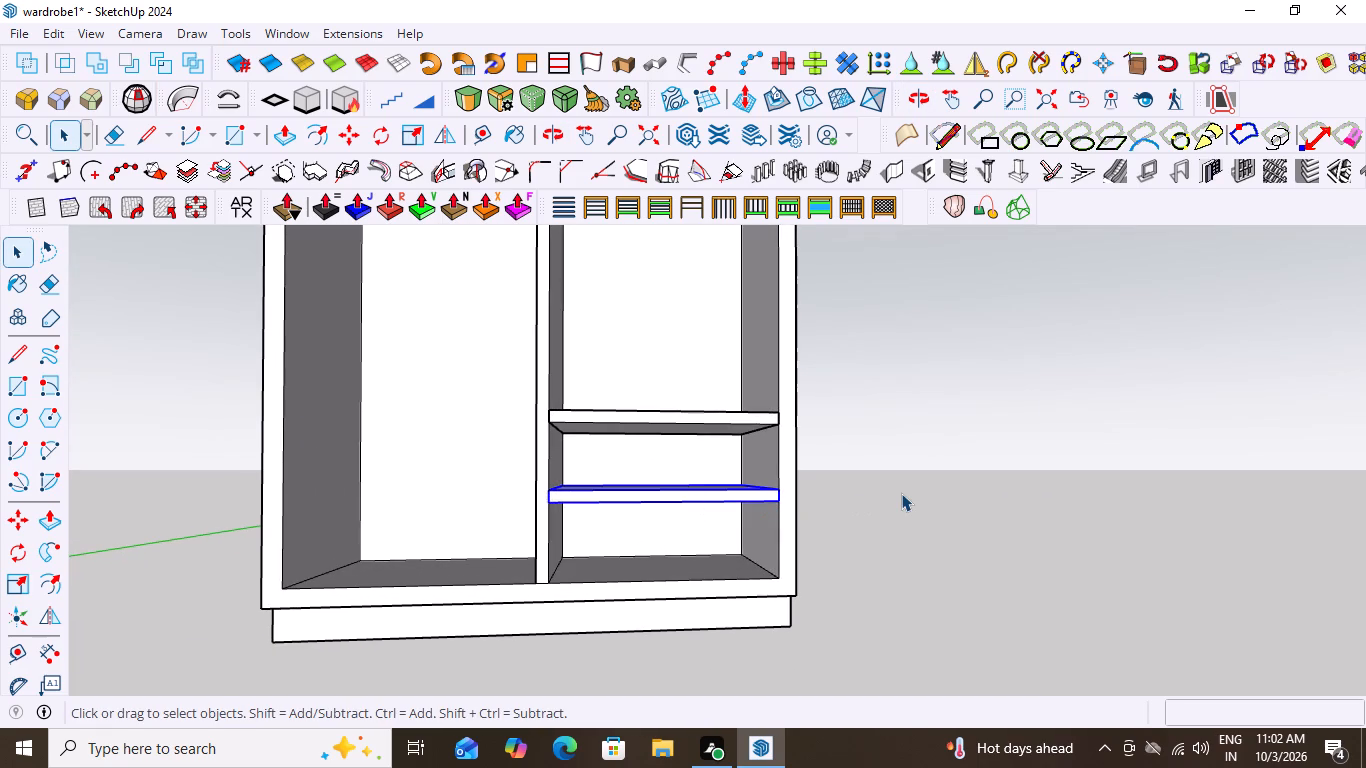
pyautogui.press('m')
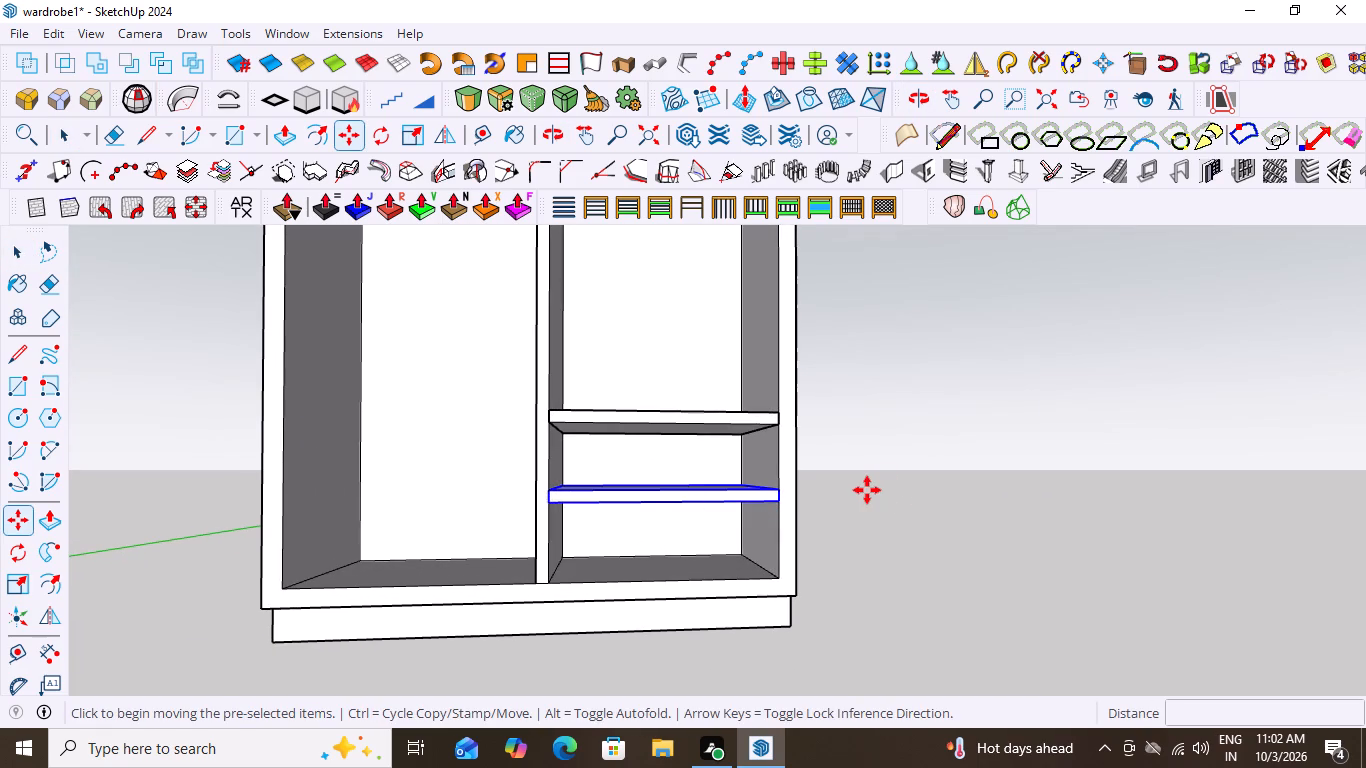
pyautogui.click(775, 503)
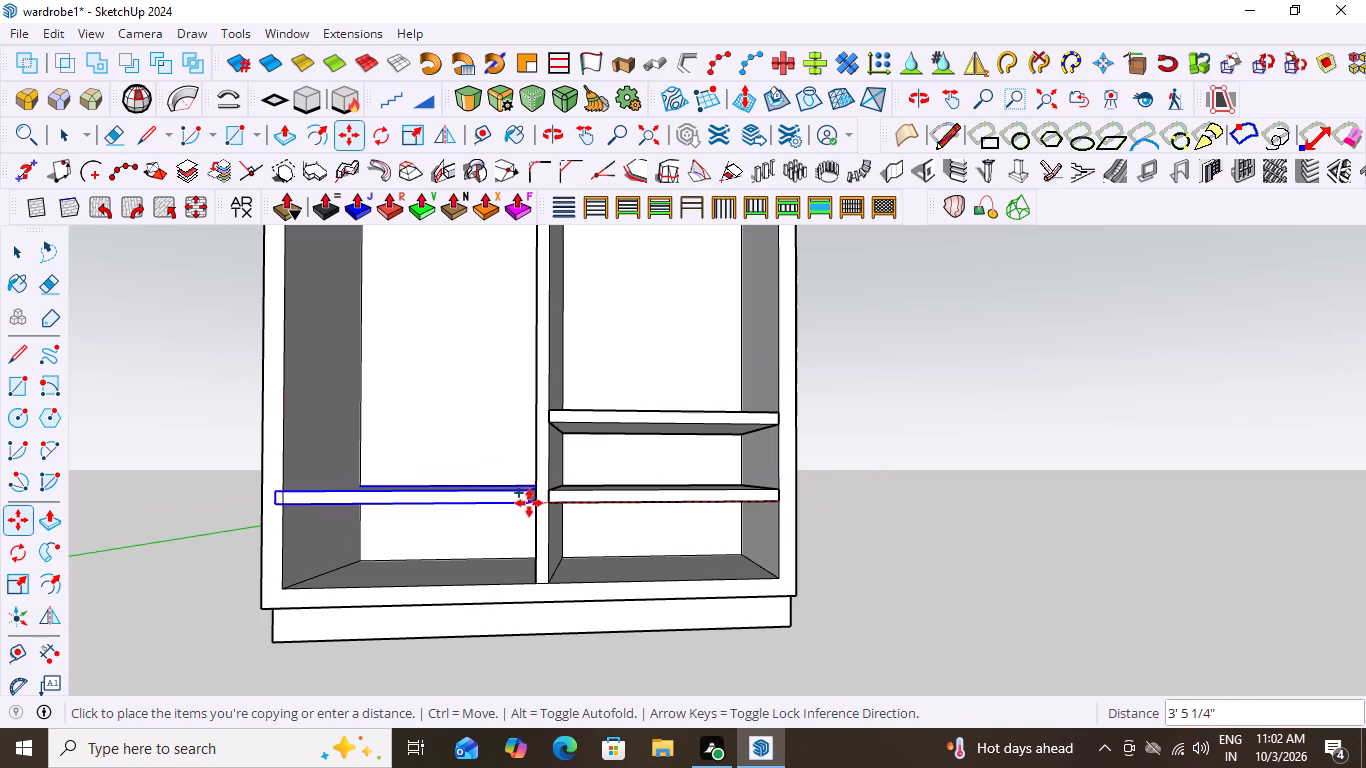
pyautogui.scroll(9, 533, 503)
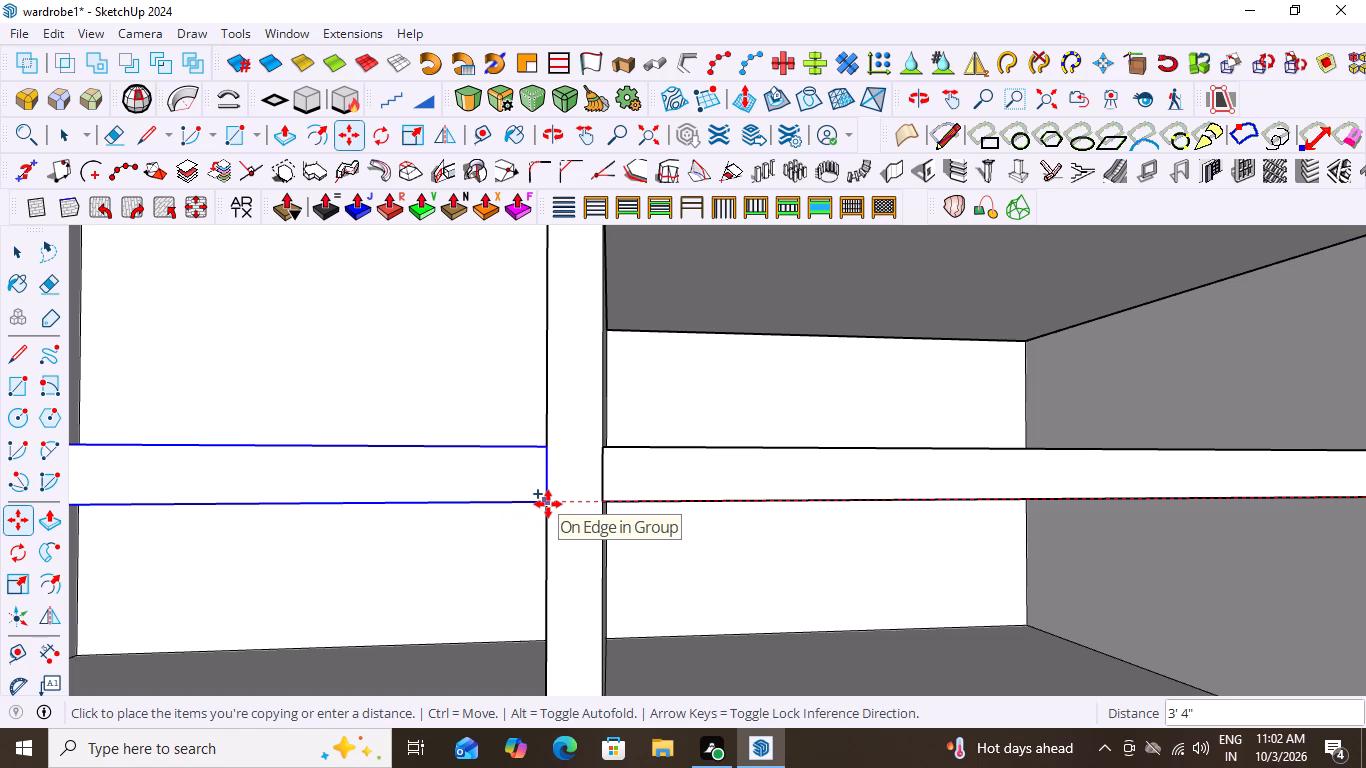
pyautogui.click(548, 504)
pyautogui.scroll(-6, 455, 508)
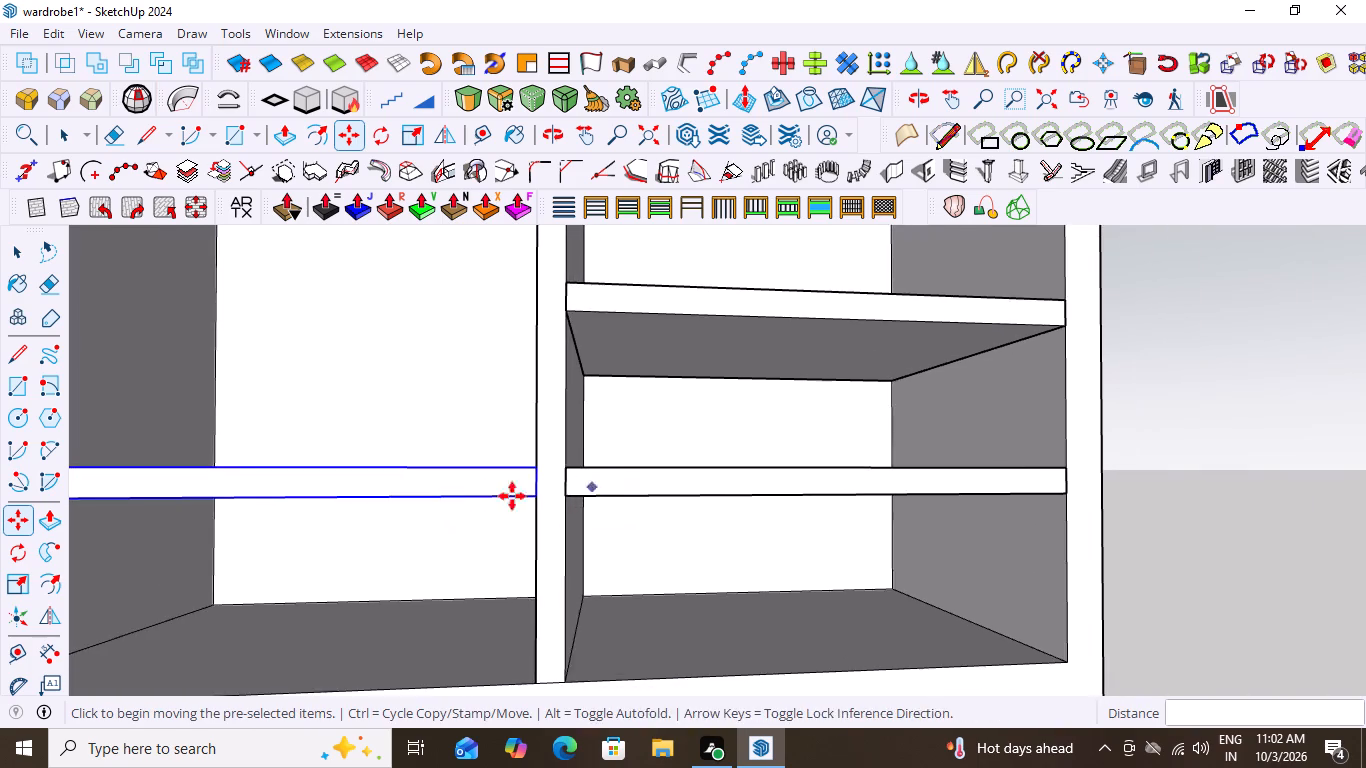
pyautogui.scroll(-4, 462, 494)
pyautogui.scroll(-6, 573, 471)
pyautogui.press('space')
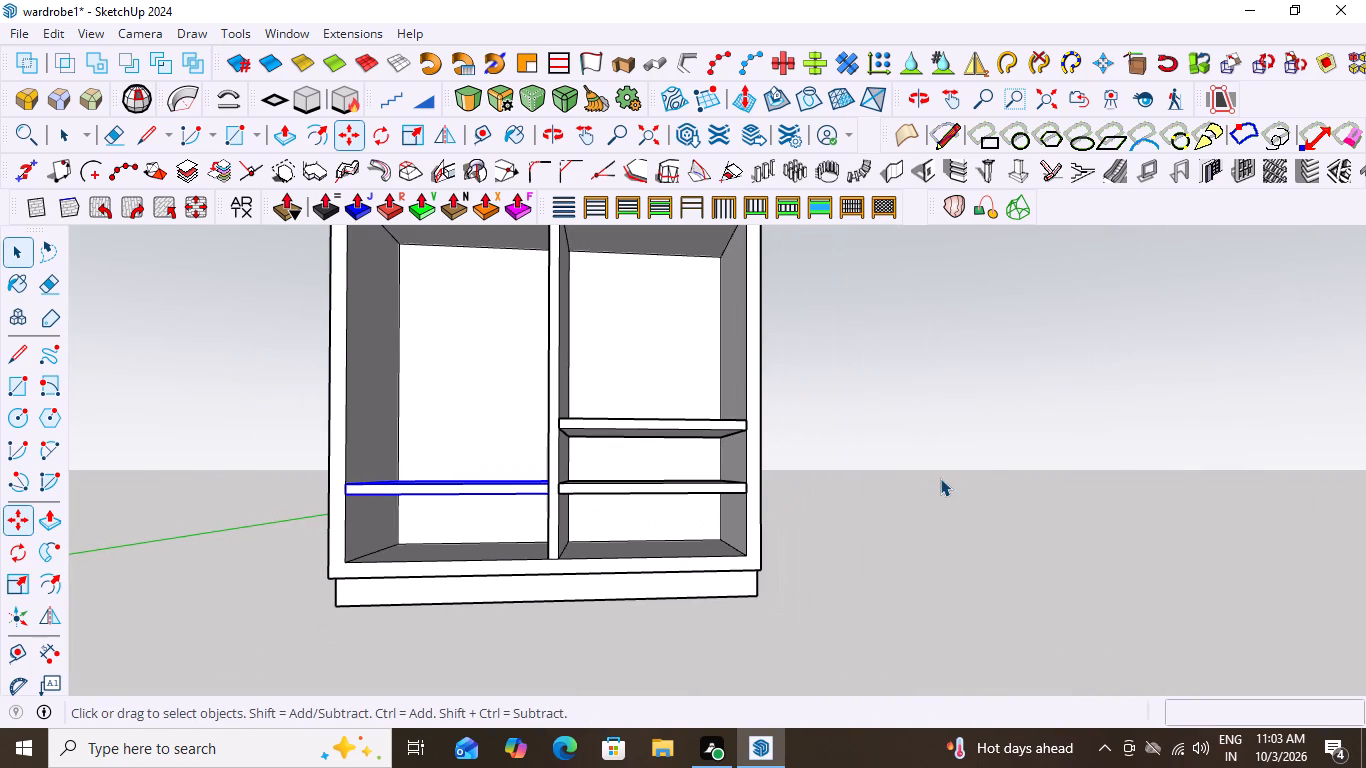
pyautogui.click(940, 476)
# Examine the left shelf from above, below and close up where its front corner meets the central partition.
pyautogui.moveTo(455, 407); pyautogui.dragTo(485, 576, button='middle')
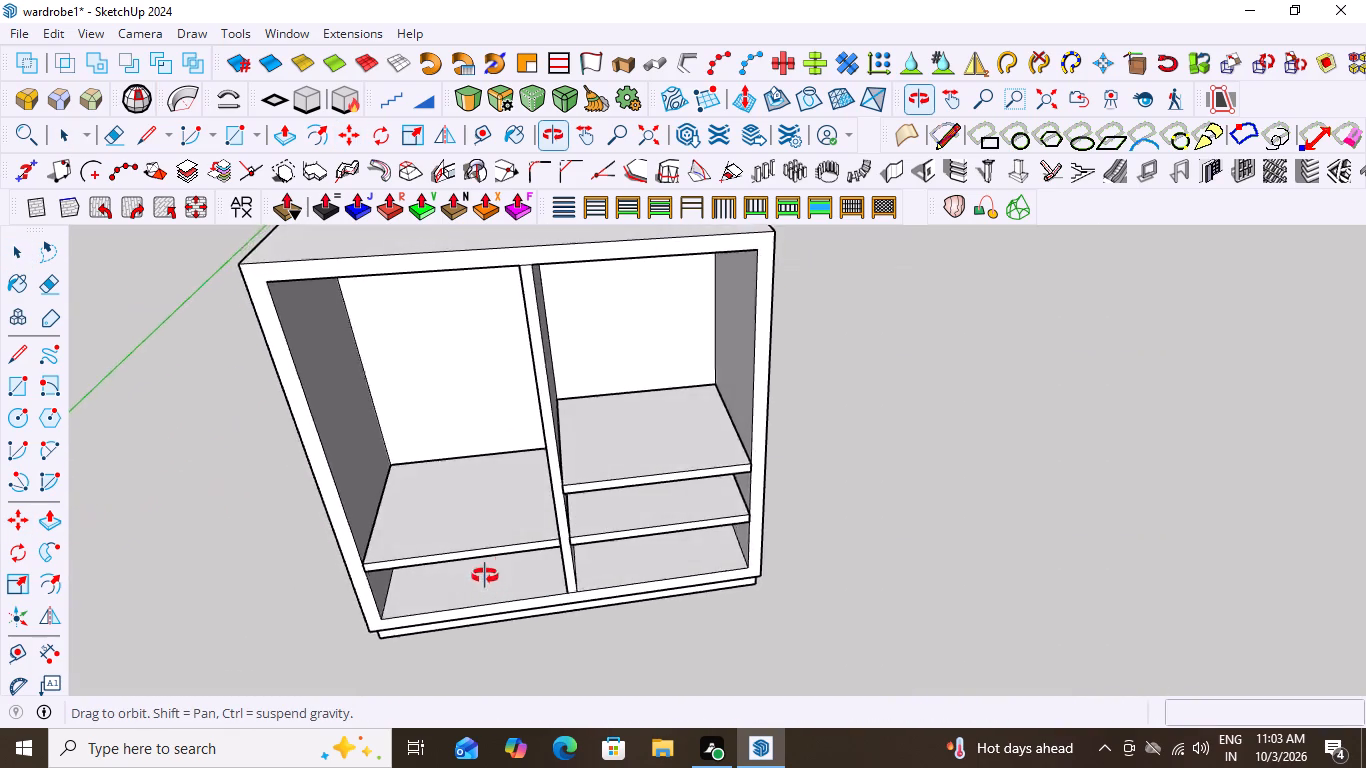
pyautogui.moveTo(485, 576); pyautogui.dragTo(442, 379, button='middle')
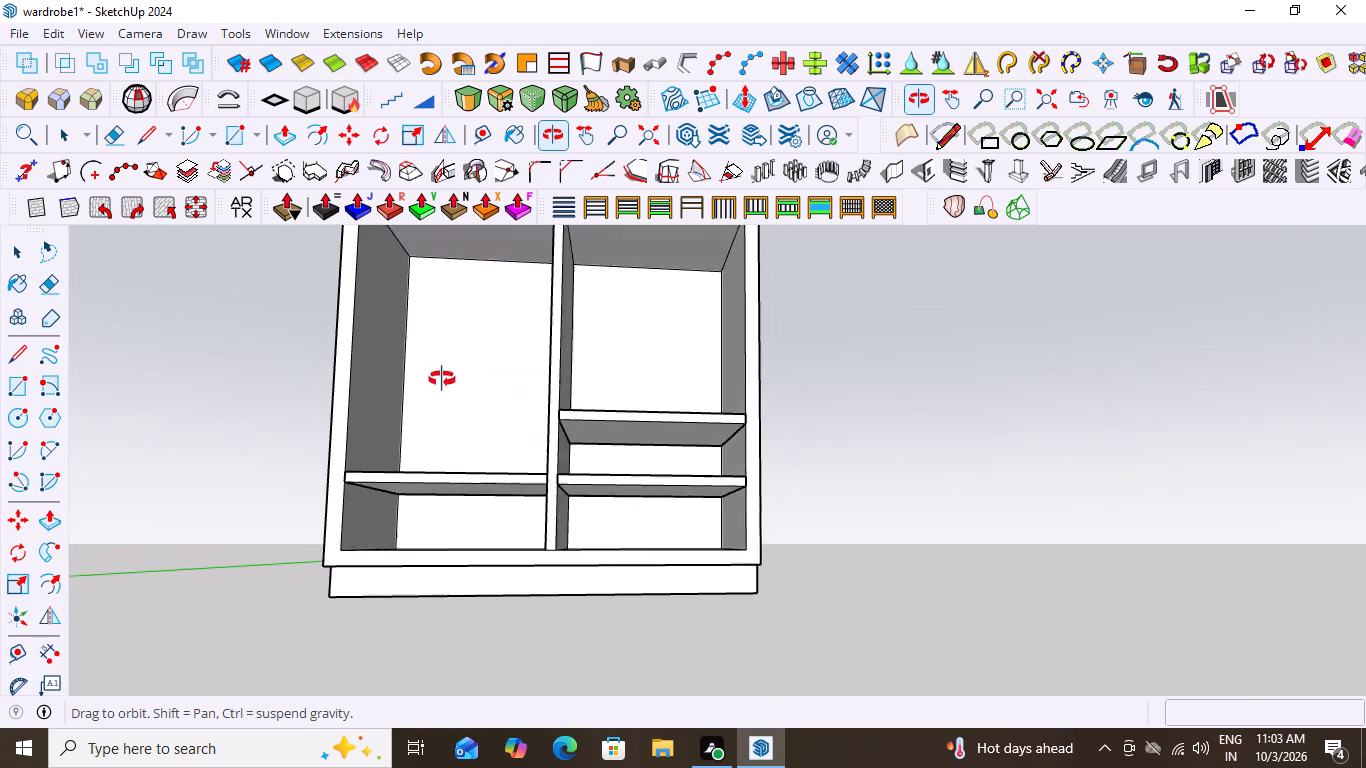
pyautogui.moveTo(442, 379); pyautogui.dragTo(499, 393, button='middle')
pyautogui.scroll(3, 546, 477)
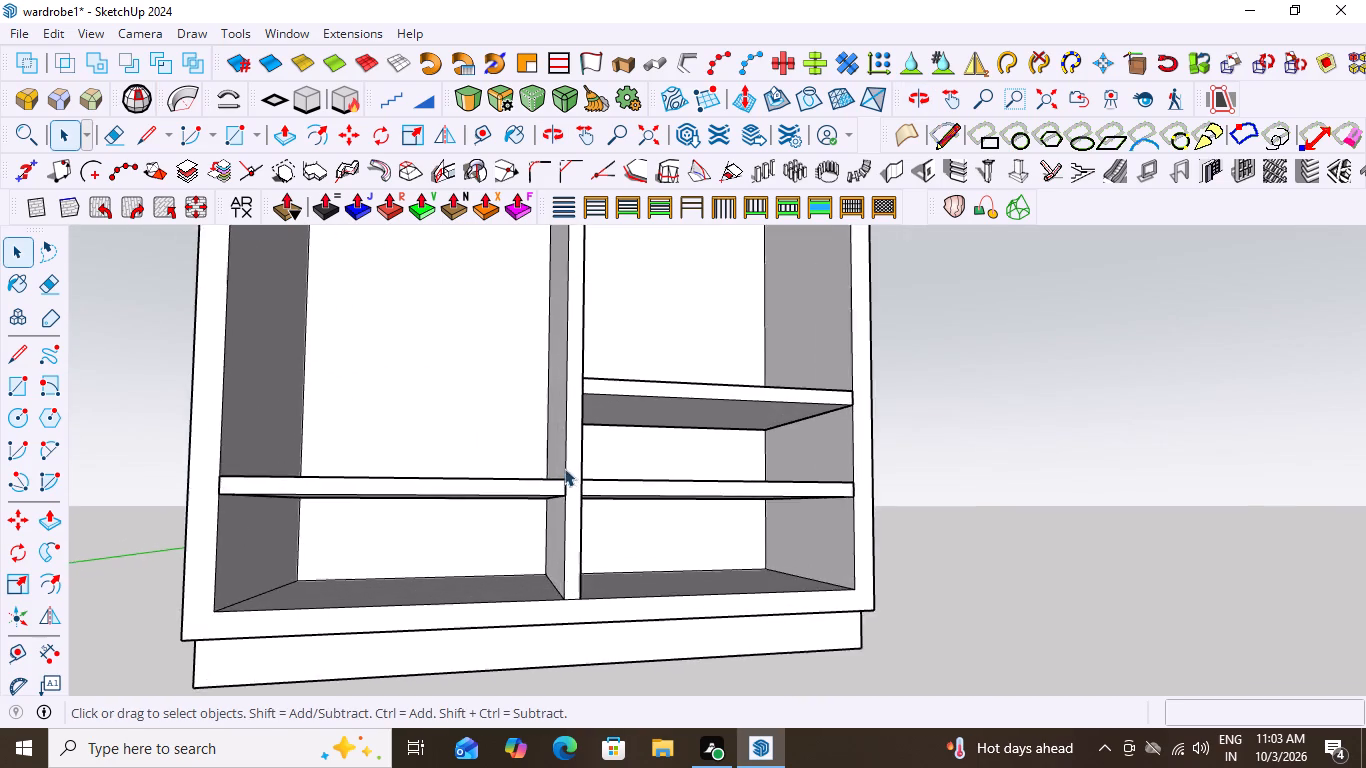
pyautogui.scroll(8, 564, 468)
pyautogui.moveTo(670, 466); pyautogui.dragTo(619, 558, button='middle')
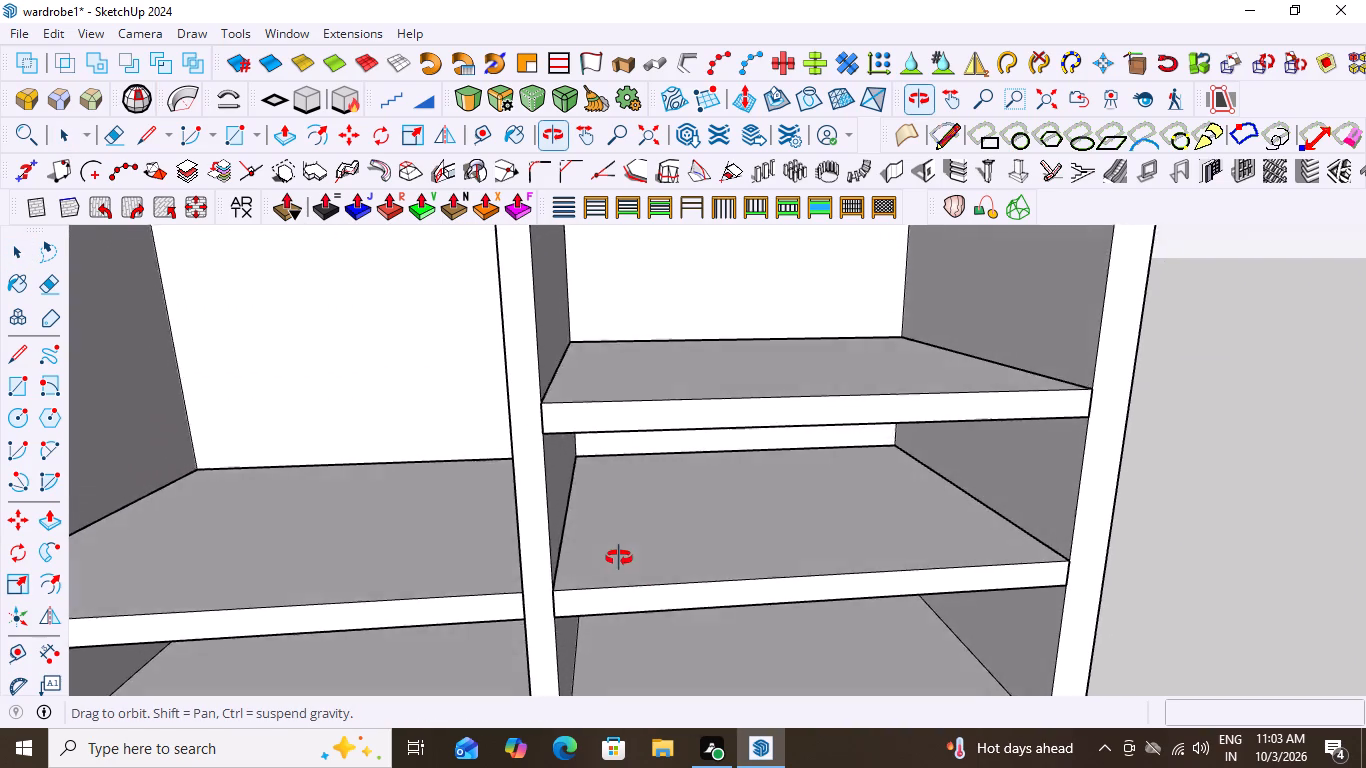
pyautogui.moveTo(619, 558); pyautogui.dragTo(593, 541, button='middle')
pyautogui.scroll(-8, 593, 541)
pyautogui.moveTo(538, 575); pyautogui.dragTo(603, 566, button='middle')
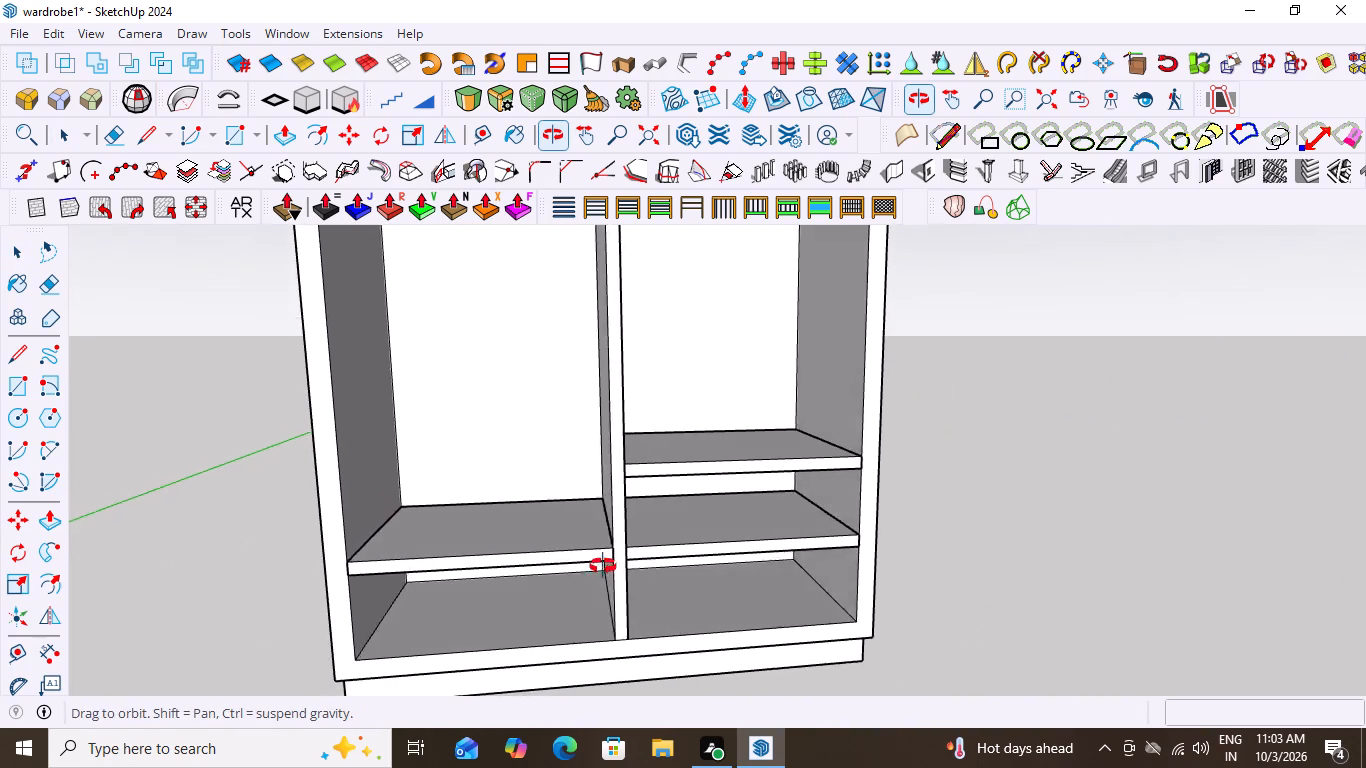
pyautogui.moveTo(603, 566); pyautogui.dragTo(668, 576, button='middle')
pyautogui.scroll(19, 664, 578)
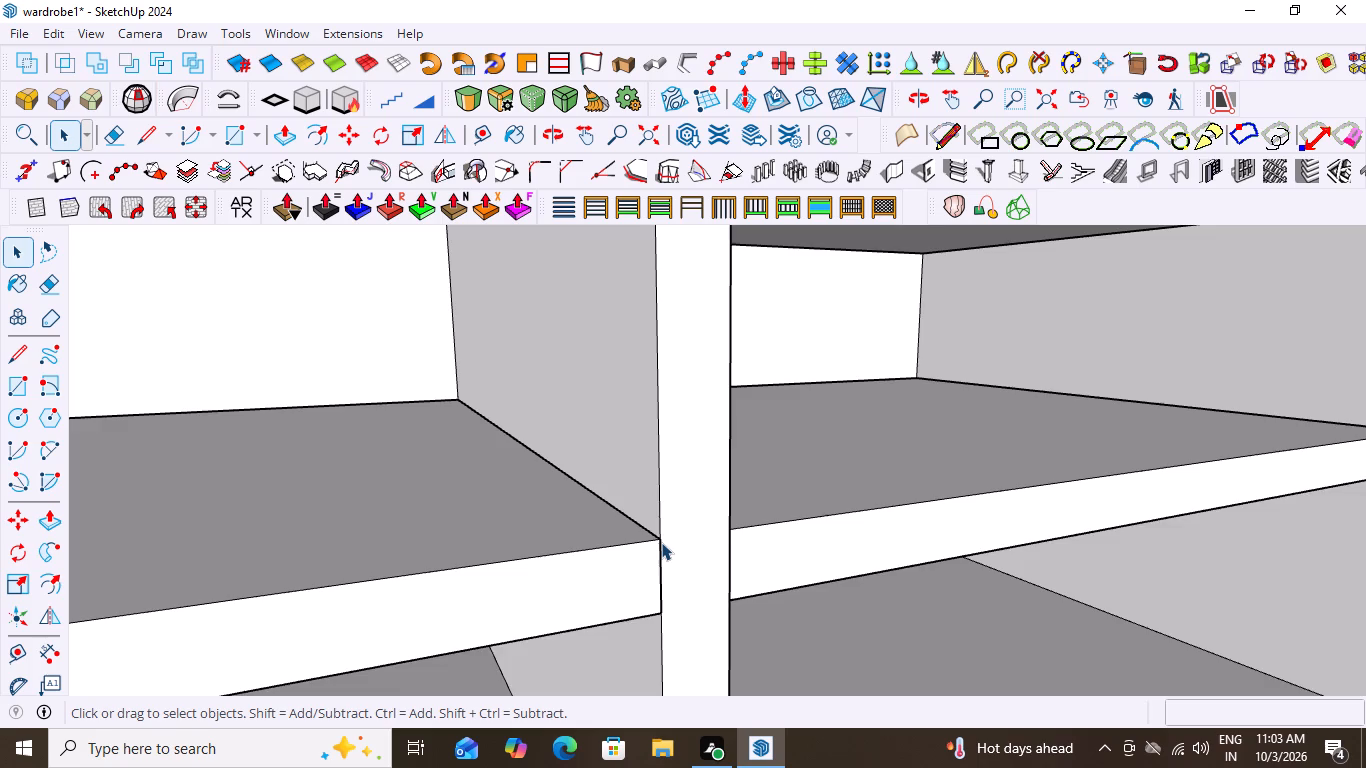
pyautogui.scroll(13, 661, 542)
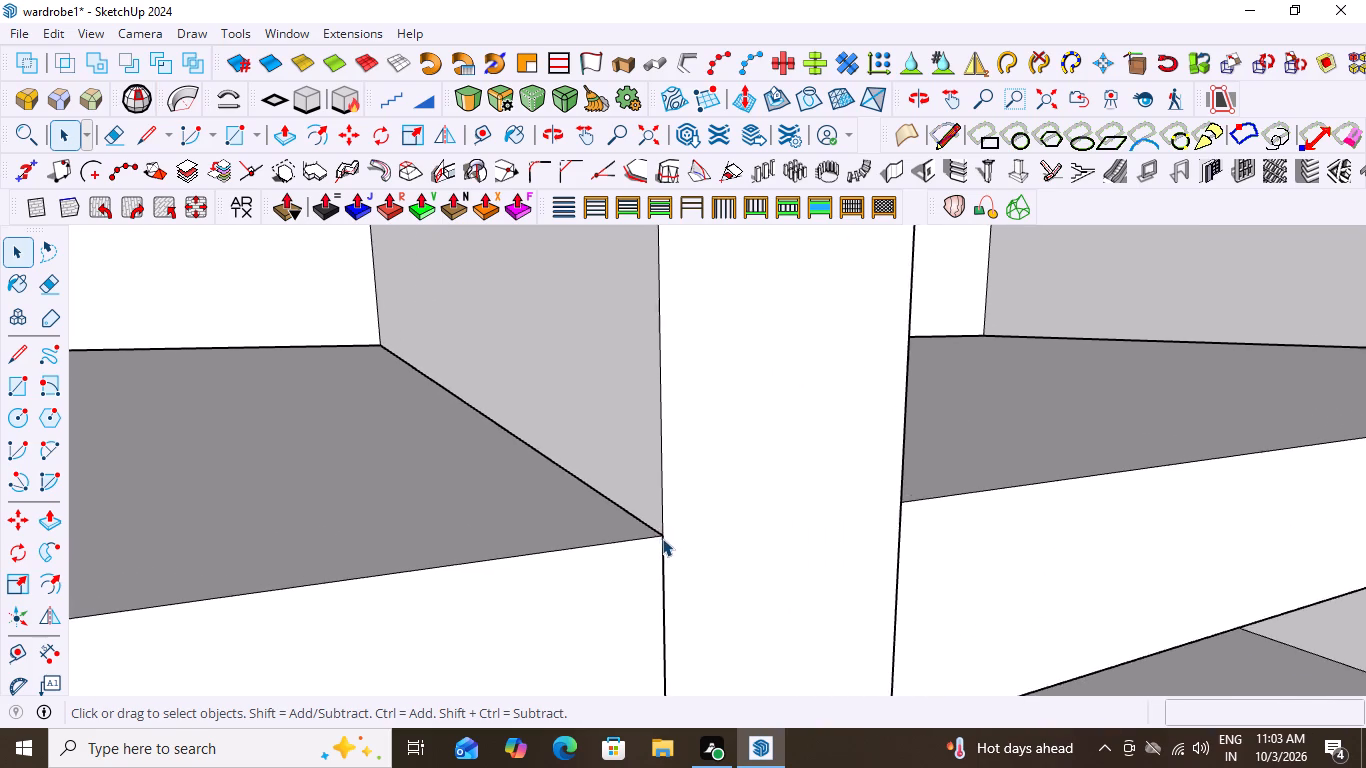
pyautogui.scroll(4, 662, 538)
pyautogui.scroll(-18, 602, 512)
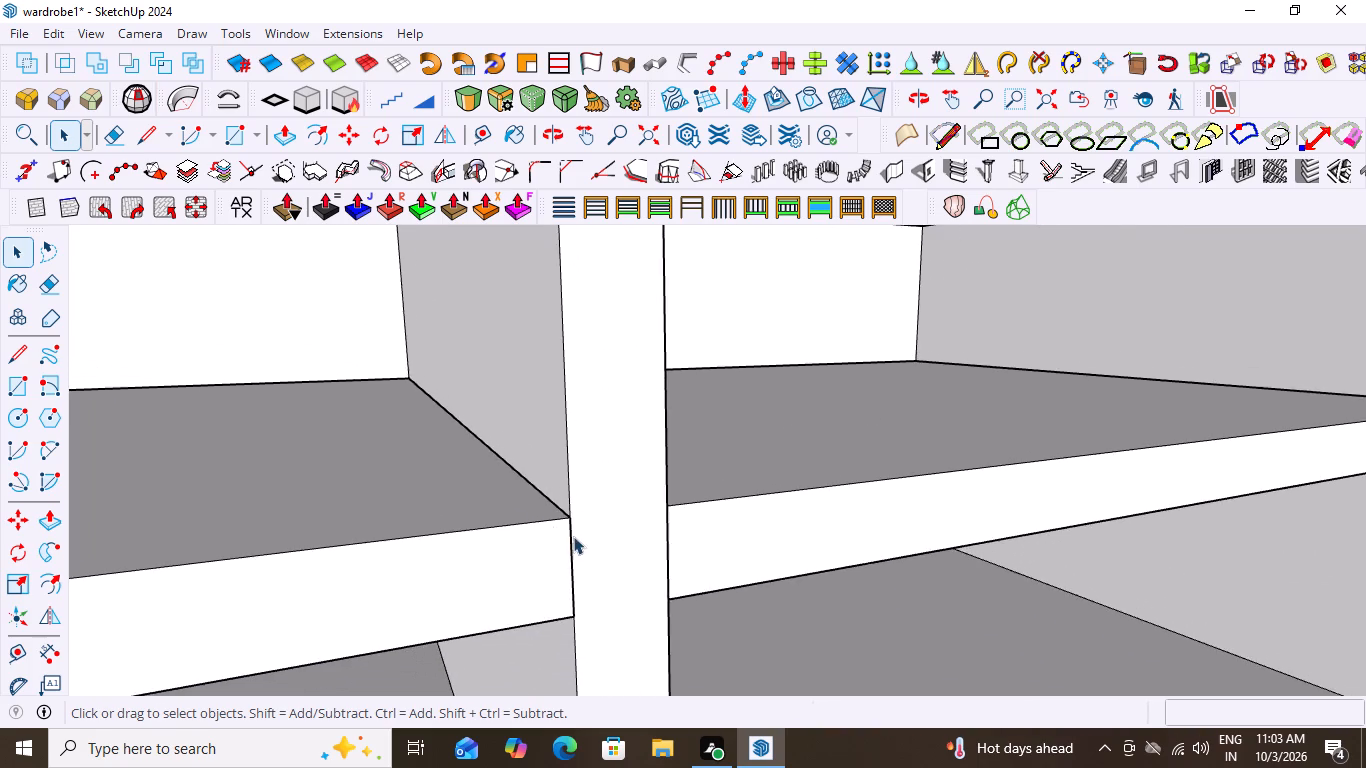
pyautogui.scroll(-20, 573, 536)
pyautogui.scroll(-4, 573, 536)
pyautogui.moveTo(703, 536); pyautogui.dragTo(684, 535, button='middle')
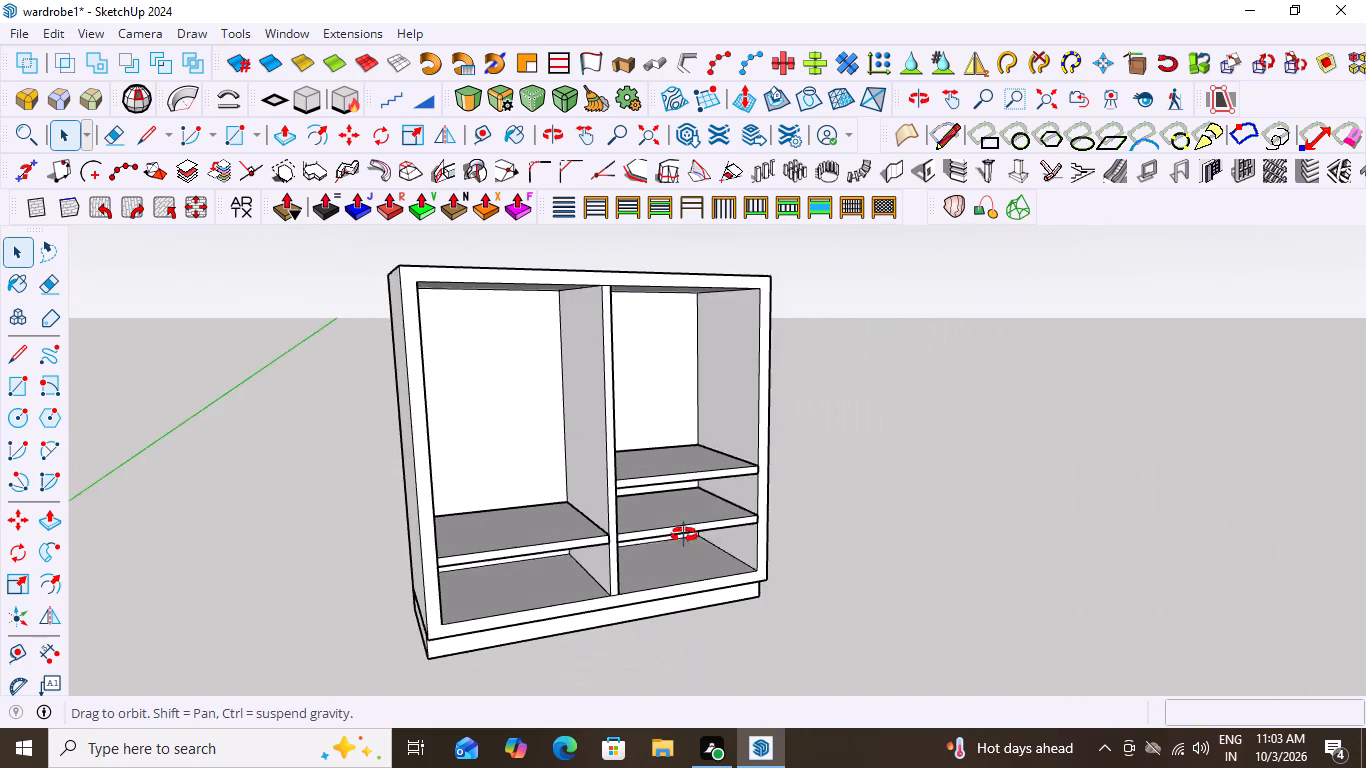
pyautogui.moveTo(684, 535); pyautogui.dragTo(660, 452, button='middle')
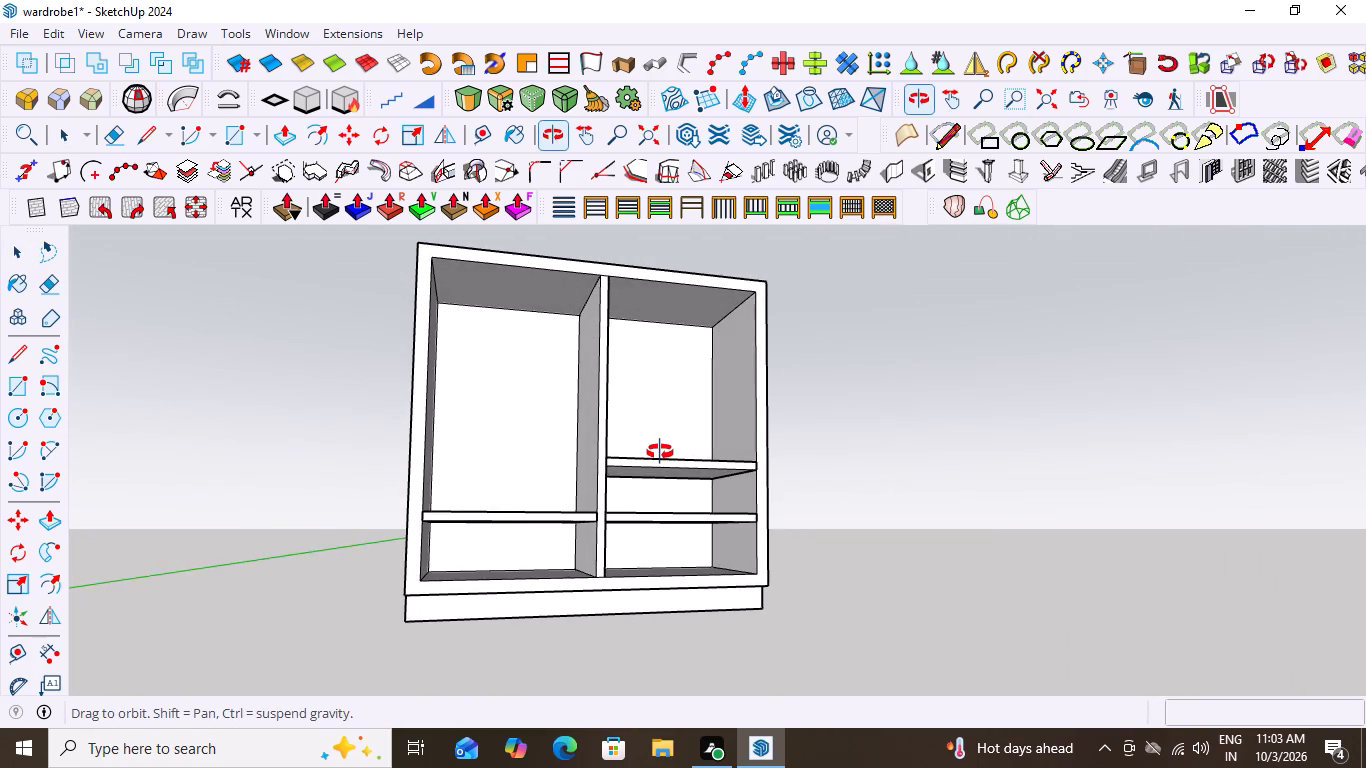
pyautogui.moveTo(660, 452); pyautogui.dragTo(622, 548, button='middle')
# Copy the left compartment's shelf 1'1" straight up to make a second shelf above it.
pyautogui.scroll(1, 620, 550)
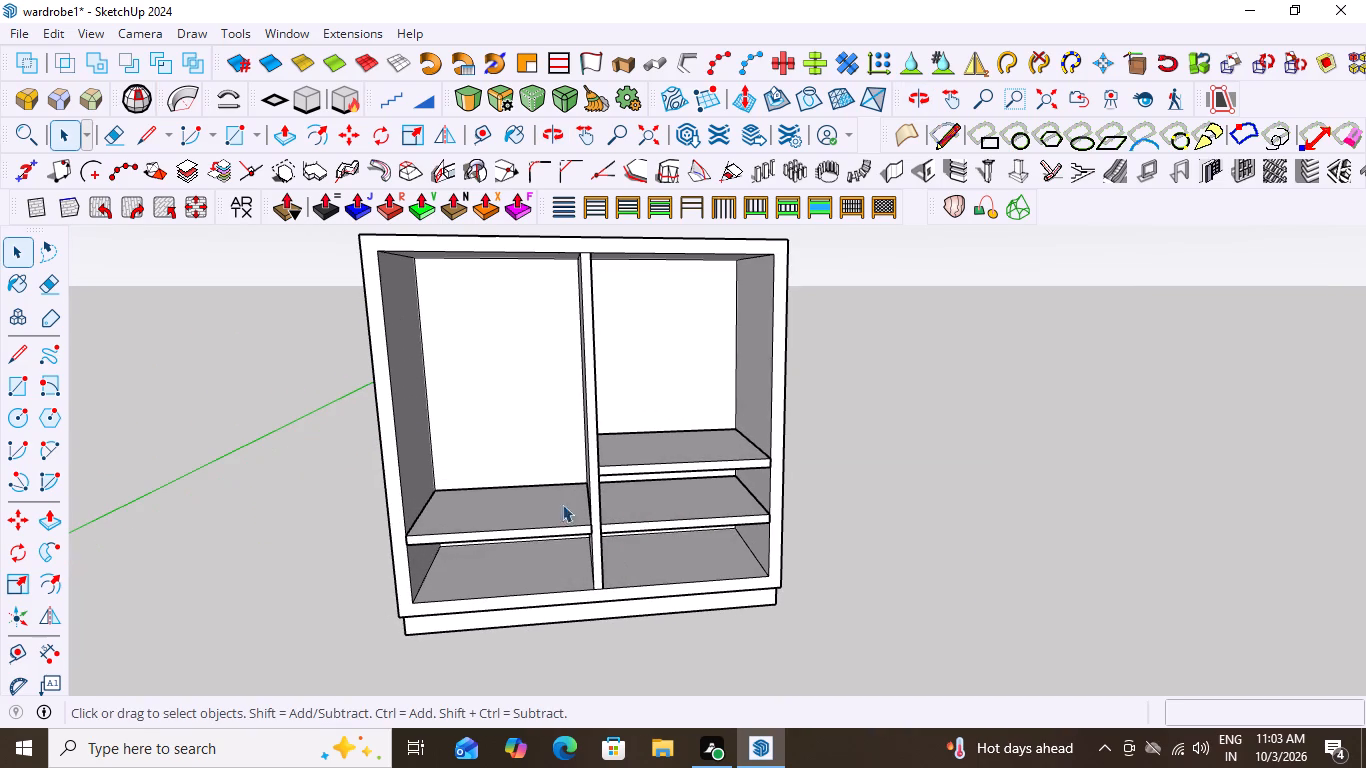
pyautogui.click(546, 531)
pyautogui.press('m')
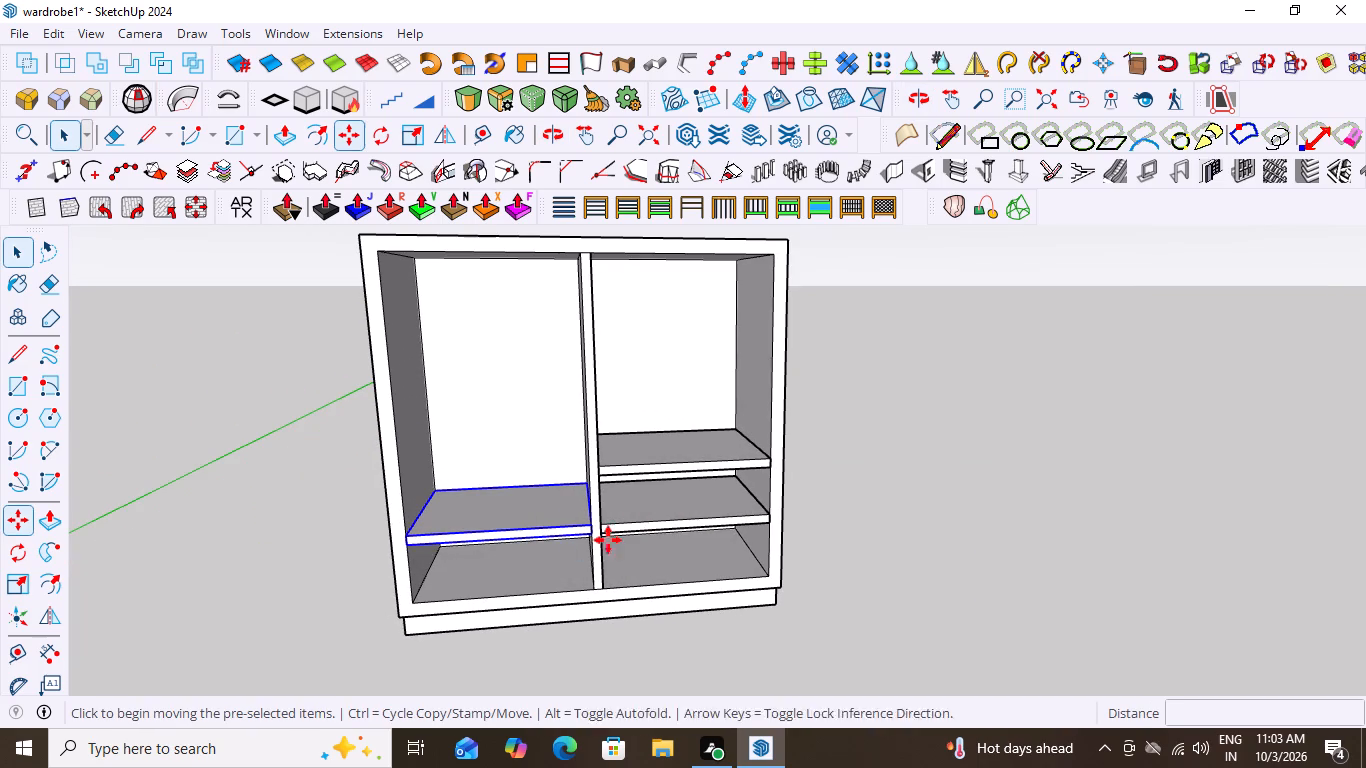
pyautogui.scroll(7, 582, 533)
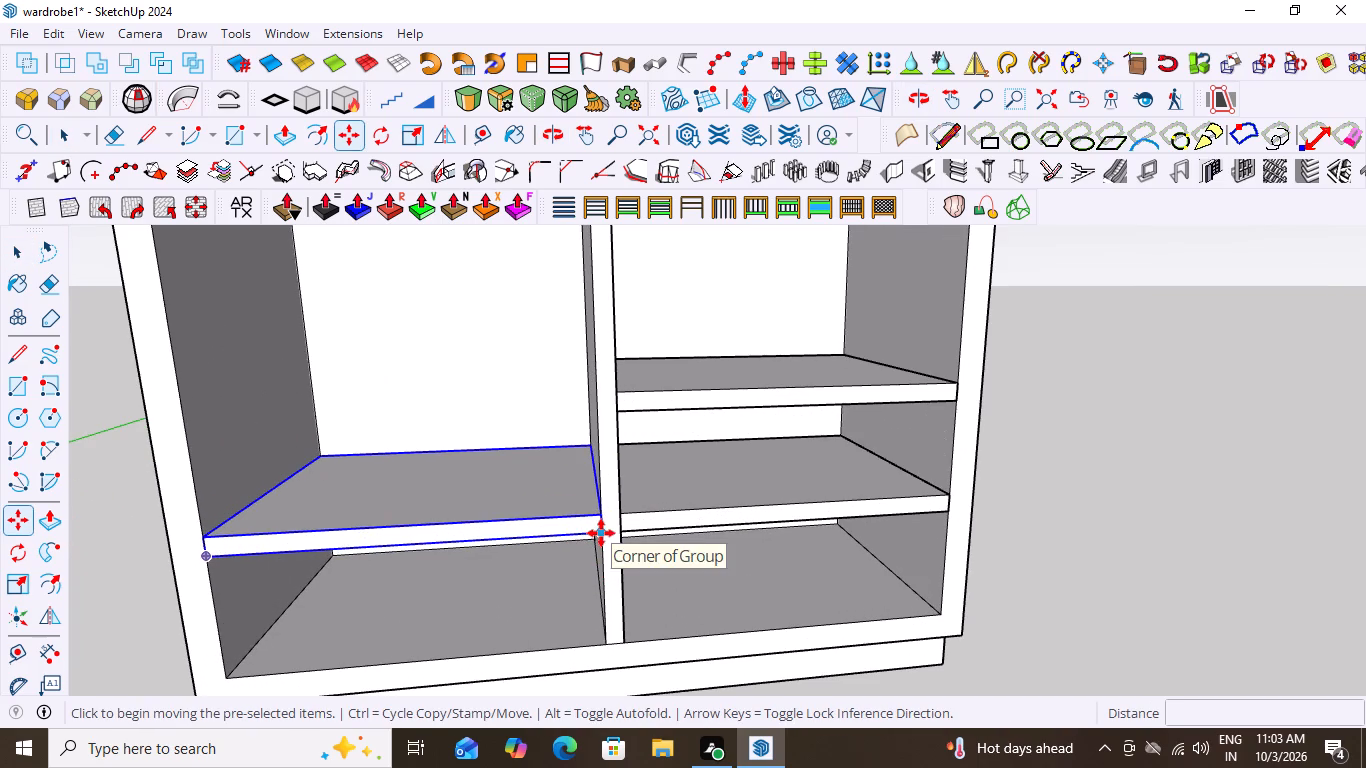
pyautogui.click(601, 533)
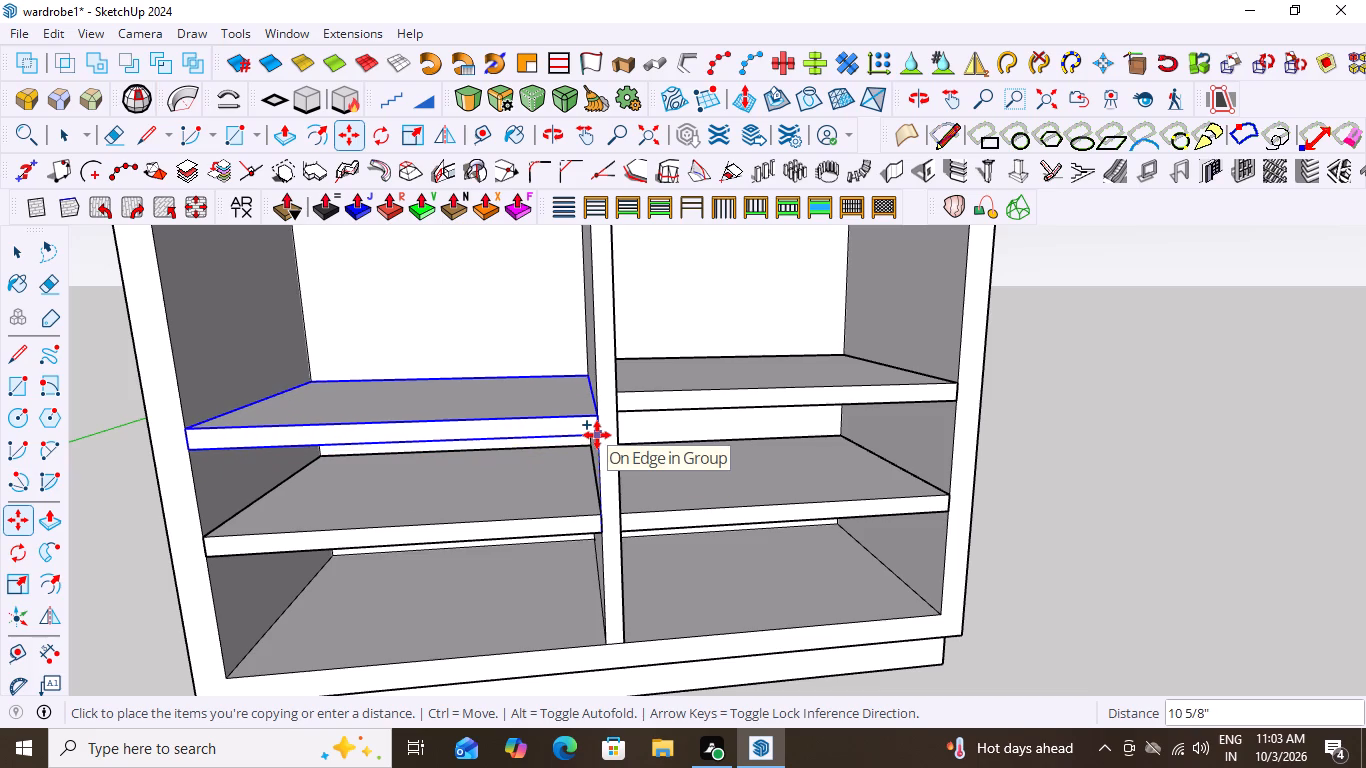
pyautogui.write("1'1")
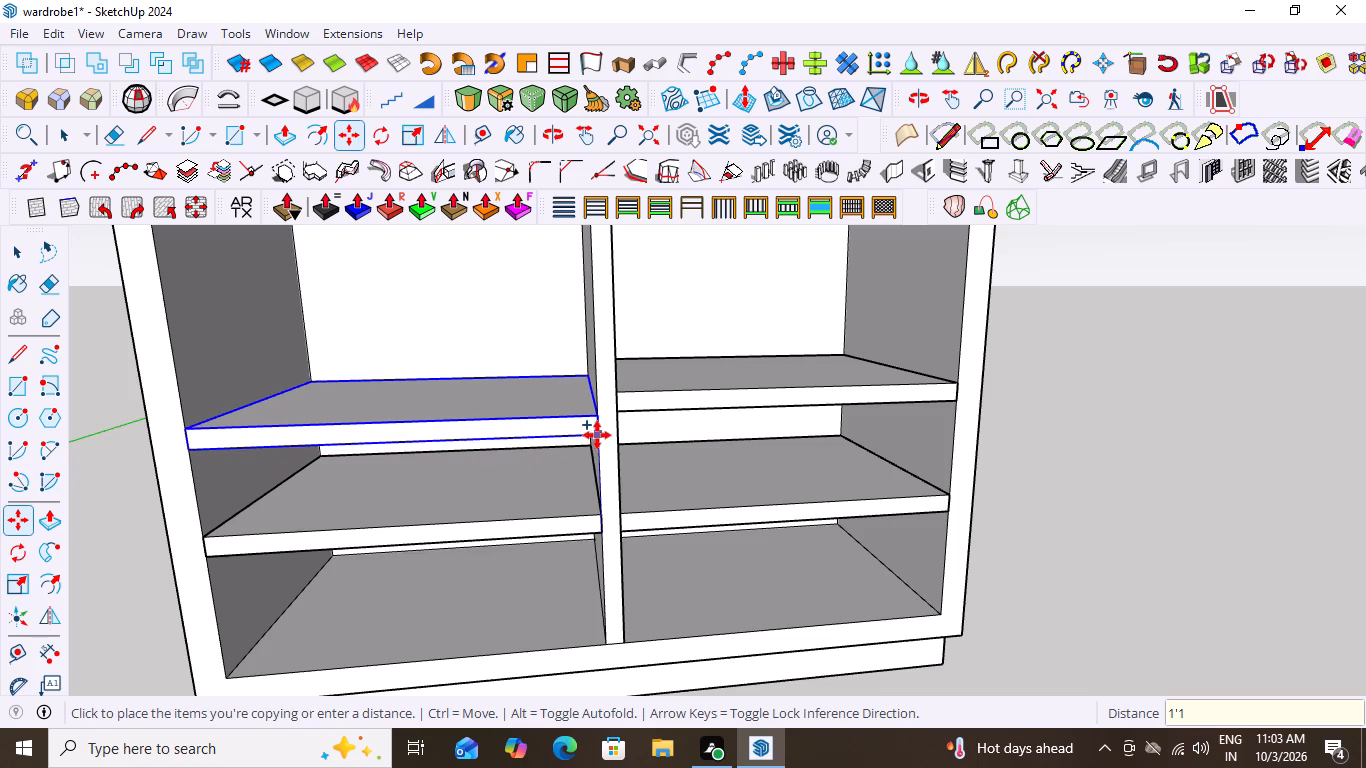
pyautogui.hotkey('shift', '"')
pyautogui.press('Return')
pyautogui.press('space')
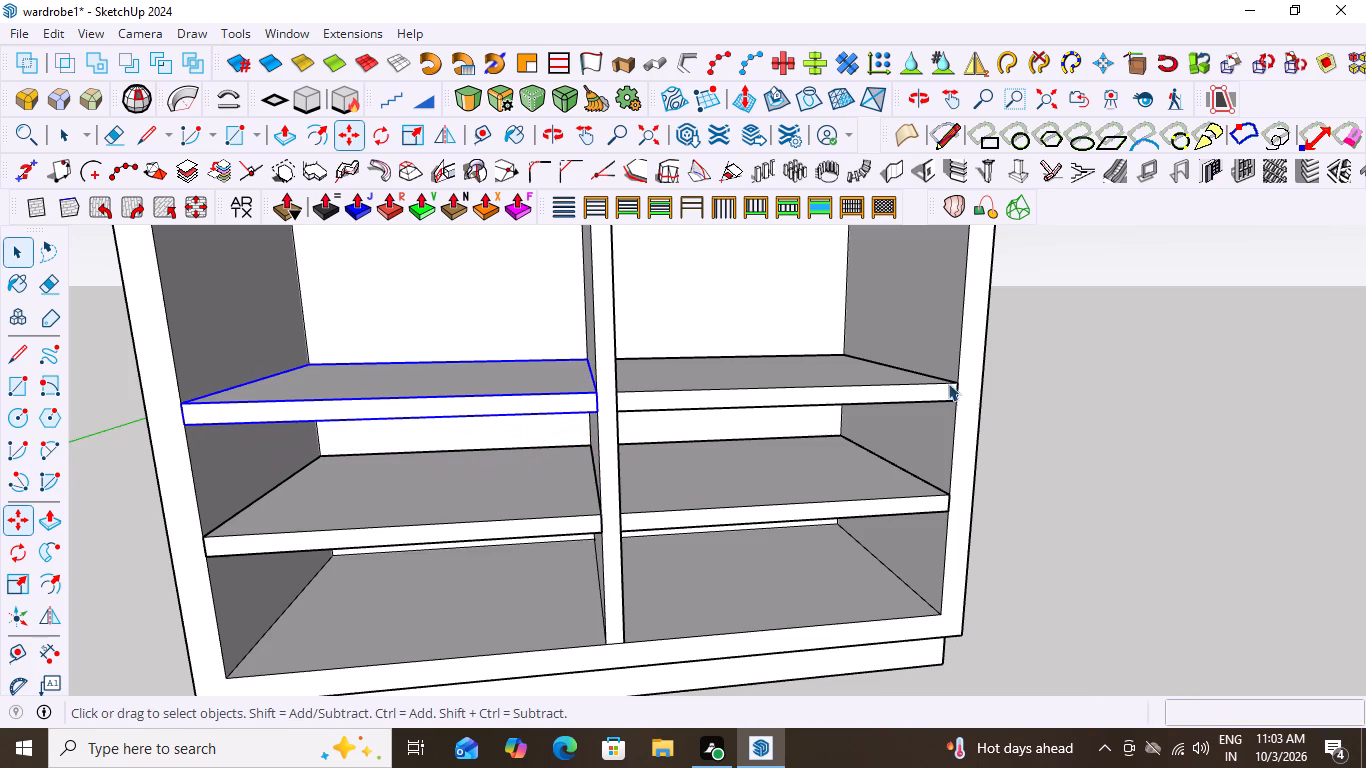
pyautogui.click(1135, 366)
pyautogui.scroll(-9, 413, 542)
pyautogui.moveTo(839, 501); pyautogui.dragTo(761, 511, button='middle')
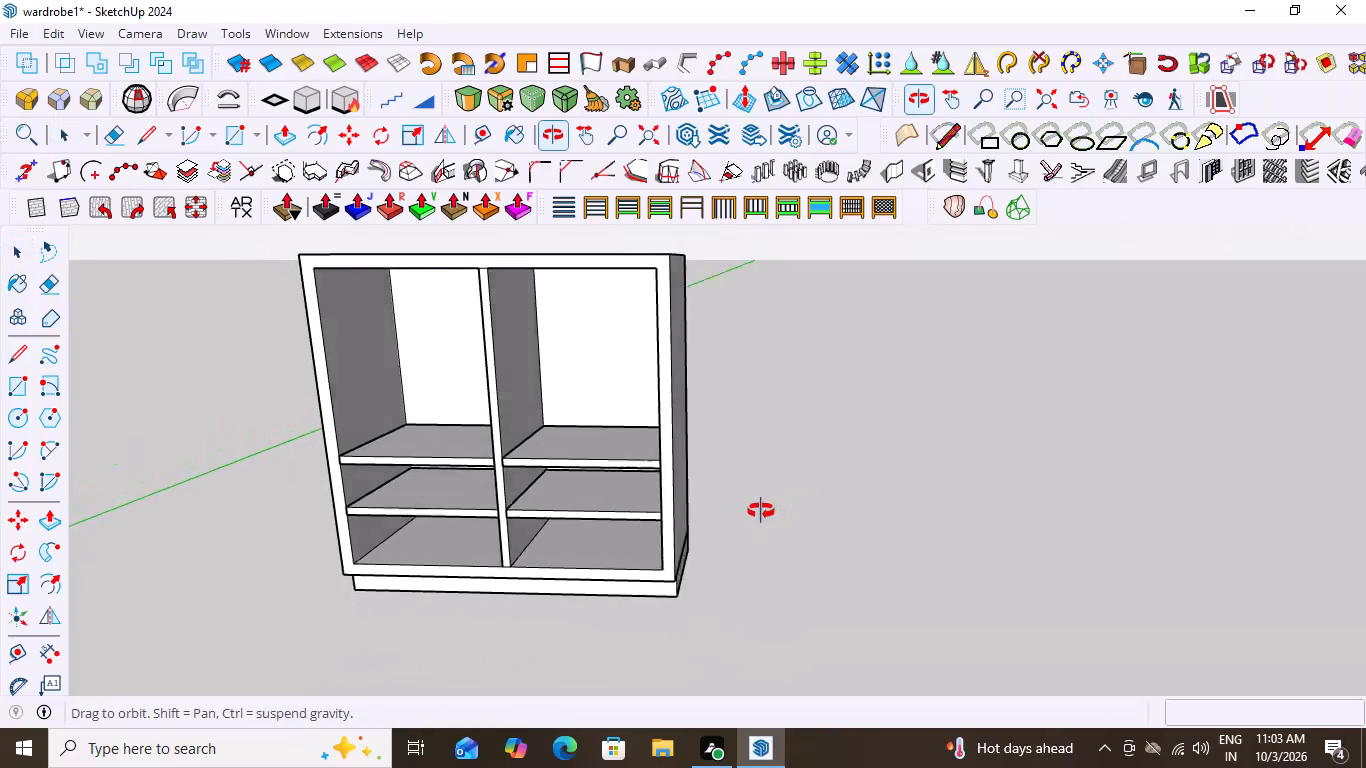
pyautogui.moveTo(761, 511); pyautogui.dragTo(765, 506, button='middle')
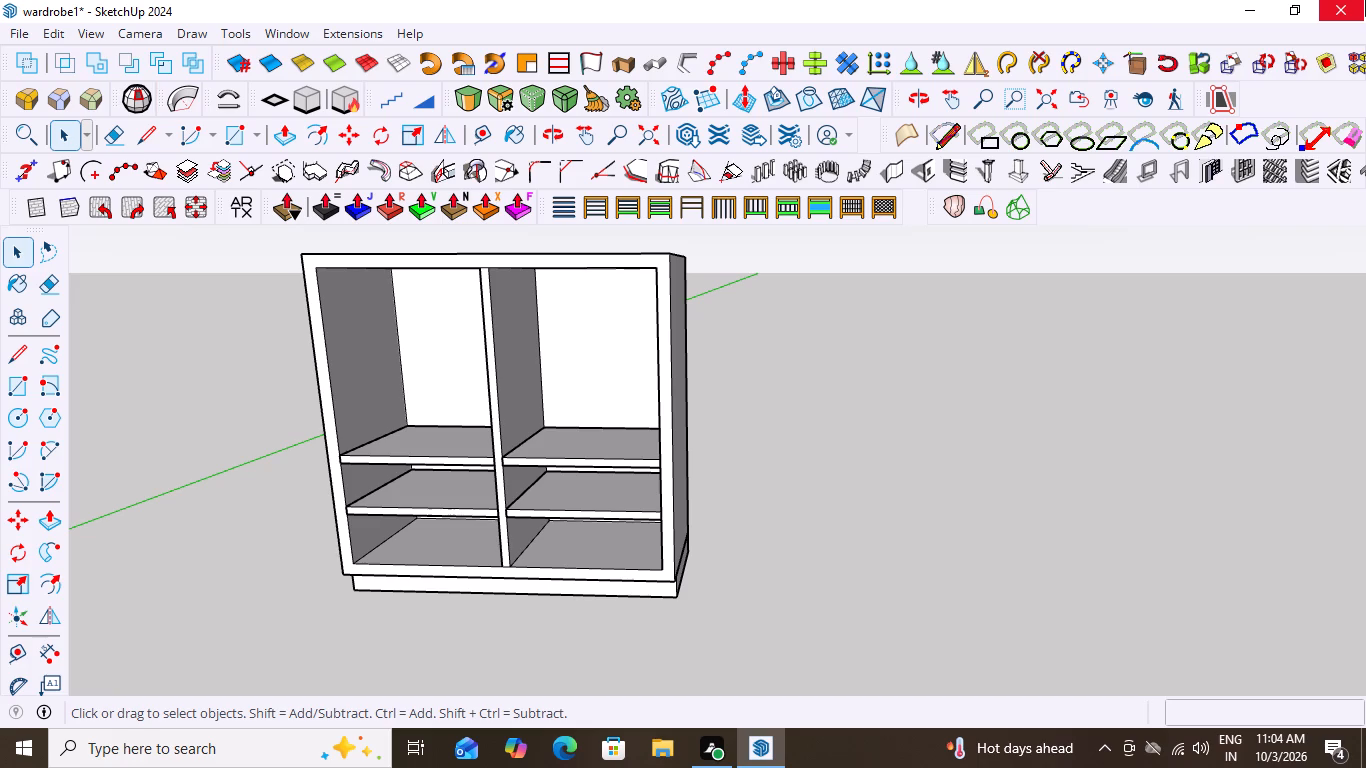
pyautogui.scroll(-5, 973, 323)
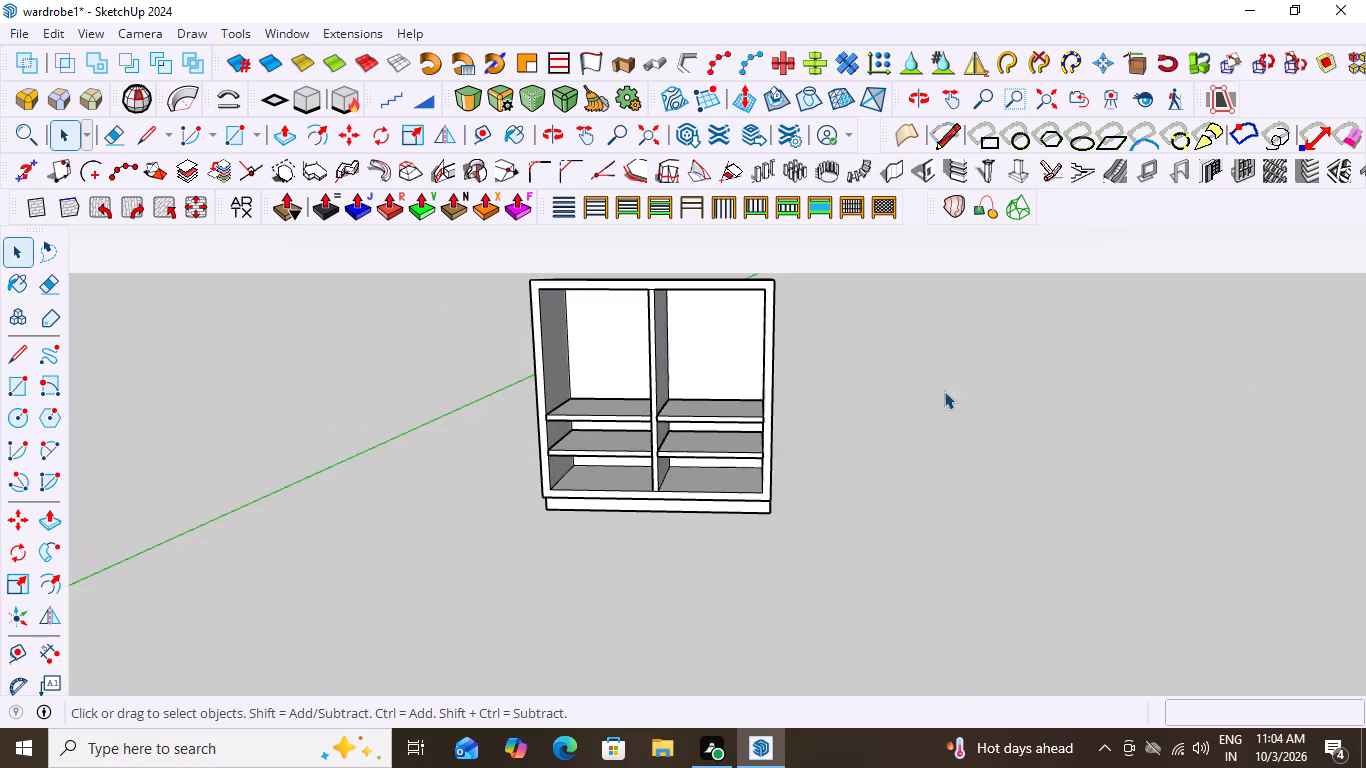
# Measure the length of the left compartment's upper shelf along its front edge with the Dimension tool.
pyautogui.scroll(-3, 944, 391)
pyautogui.moveTo(785, 452); pyautogui.dragTo(843, 412, button='middle')
pyautogui.scroll(3, 741, 333)
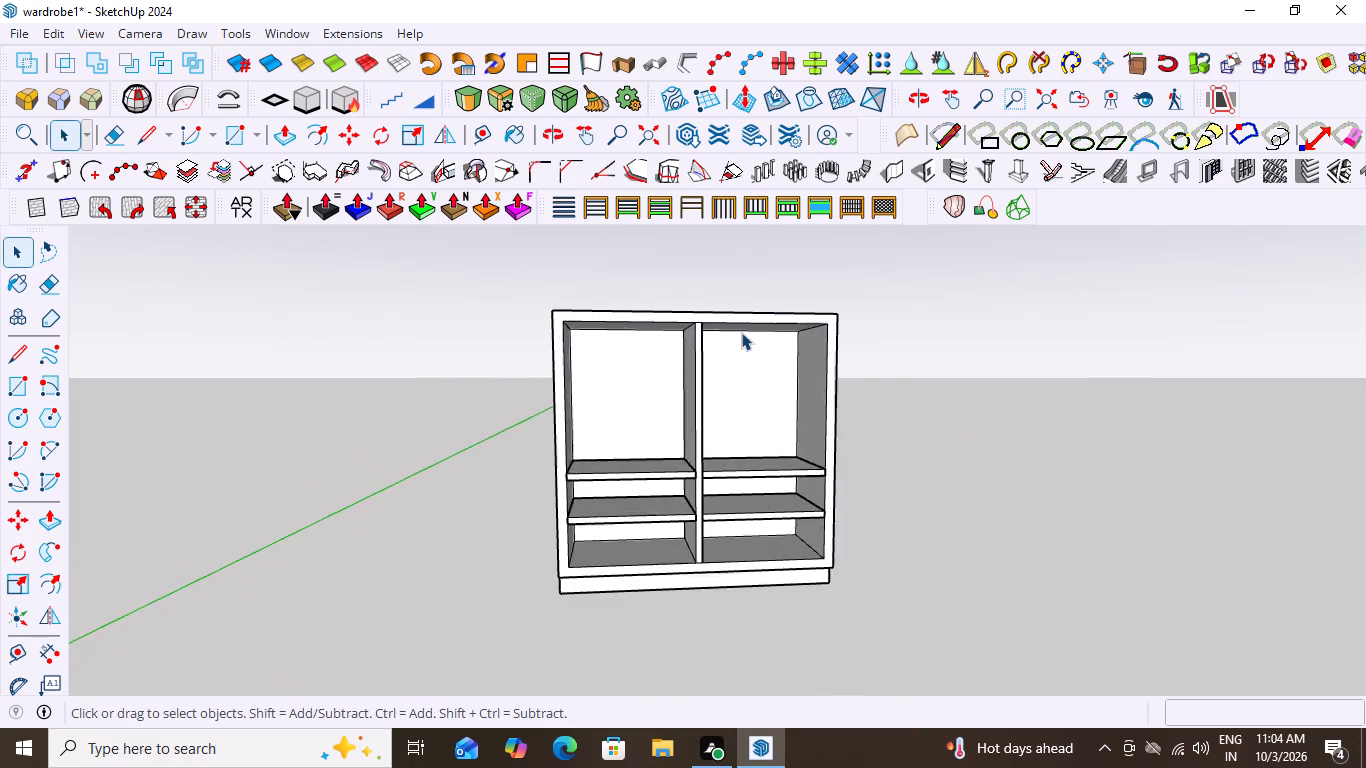
pyautogui.scroll(5, 741, 332)
pyautogui.scroll(-4, 744, 337)
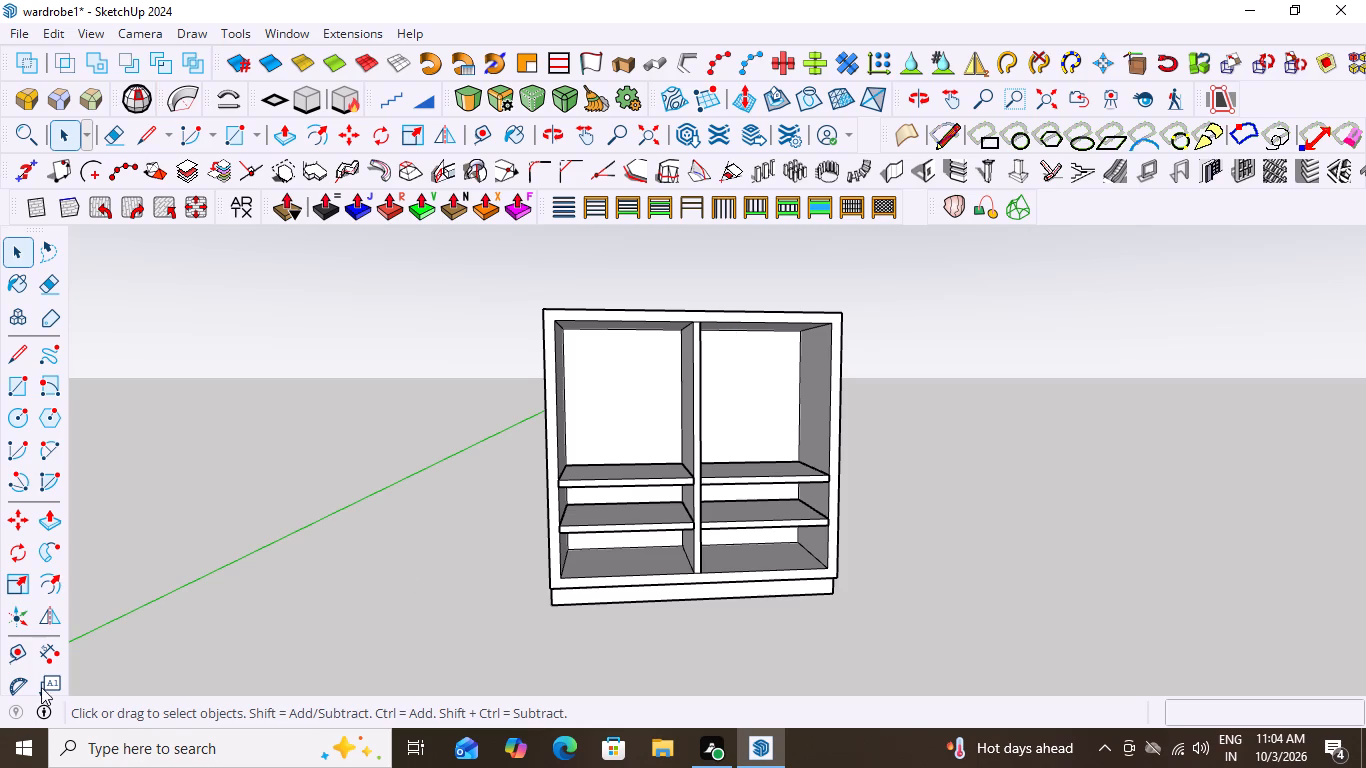
pyautogui.click(51, 655)
pyautogui.scroll(8, 567, 512)
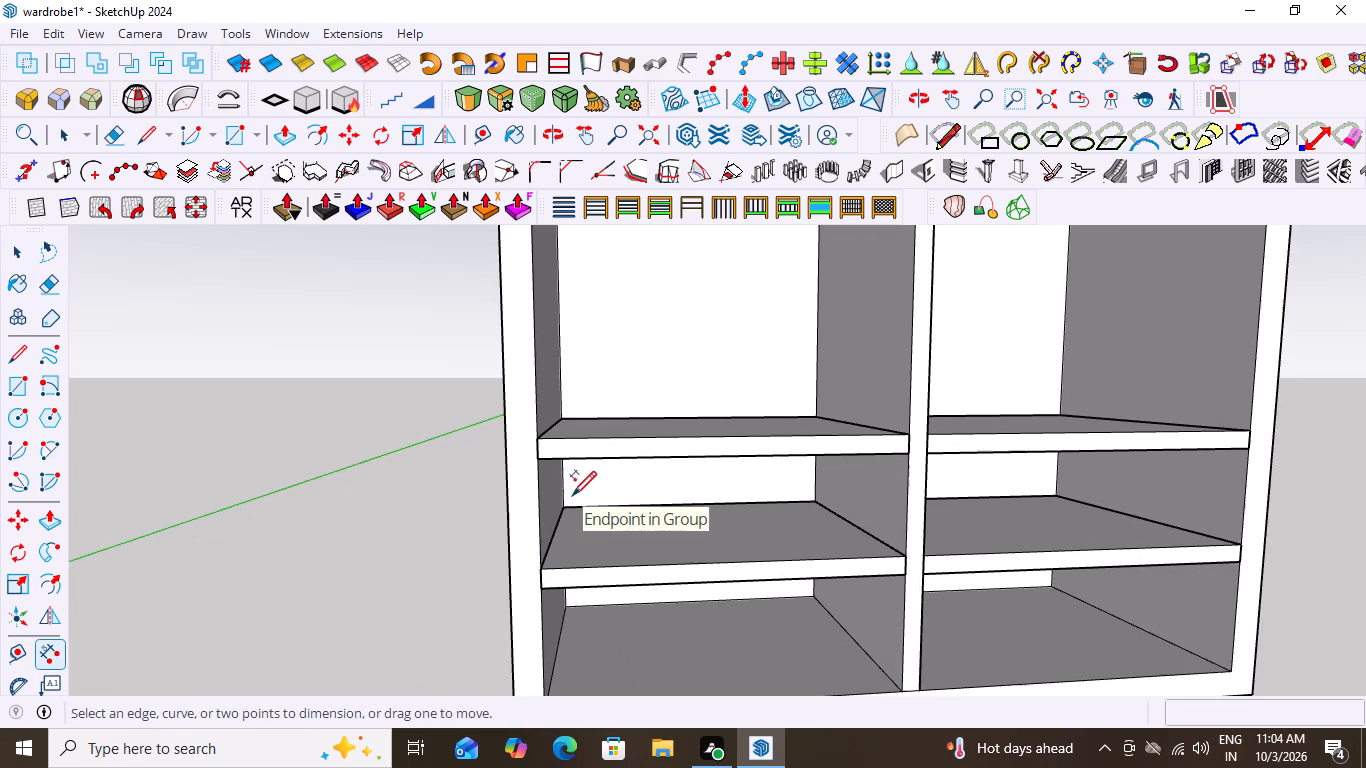
pyautogui.scroll(1, 572, 494)
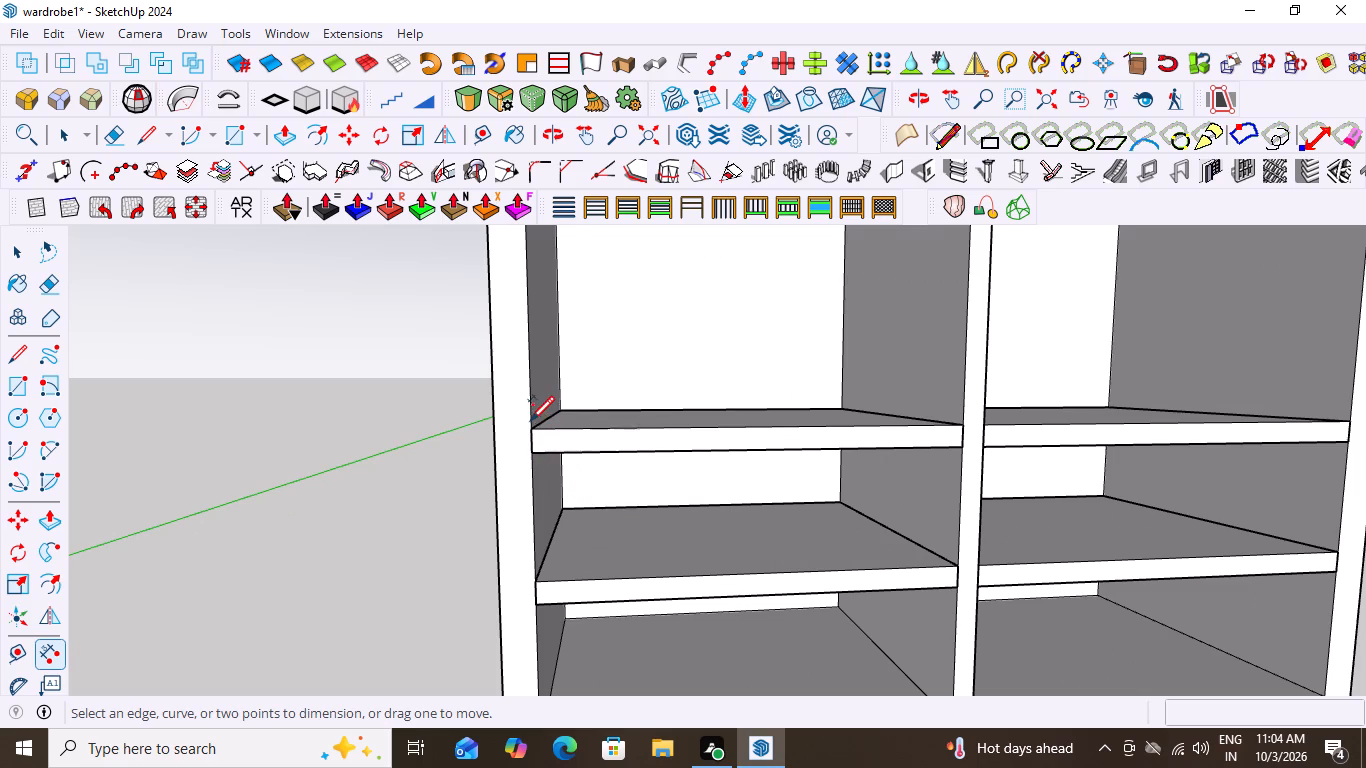
pyautogui.click(533, 430)
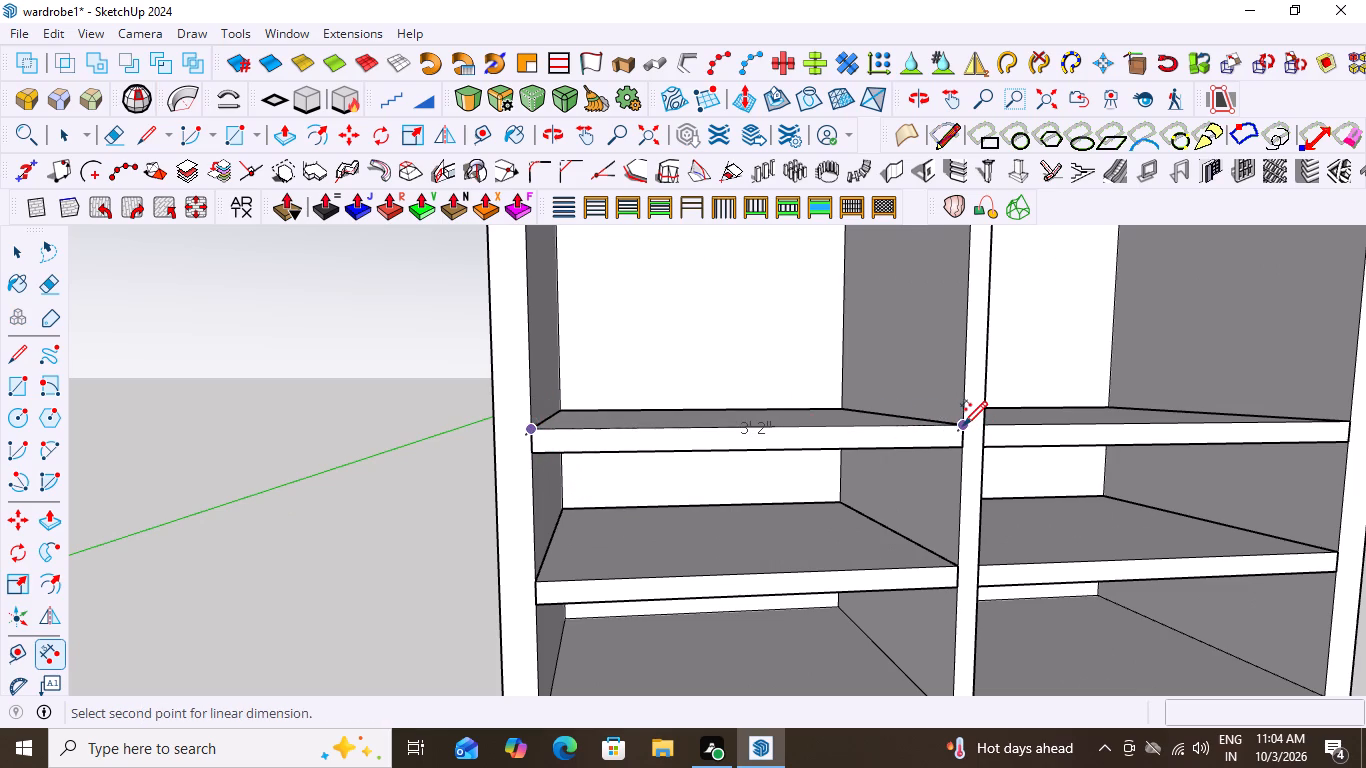
pyautogui.click(963, 424)
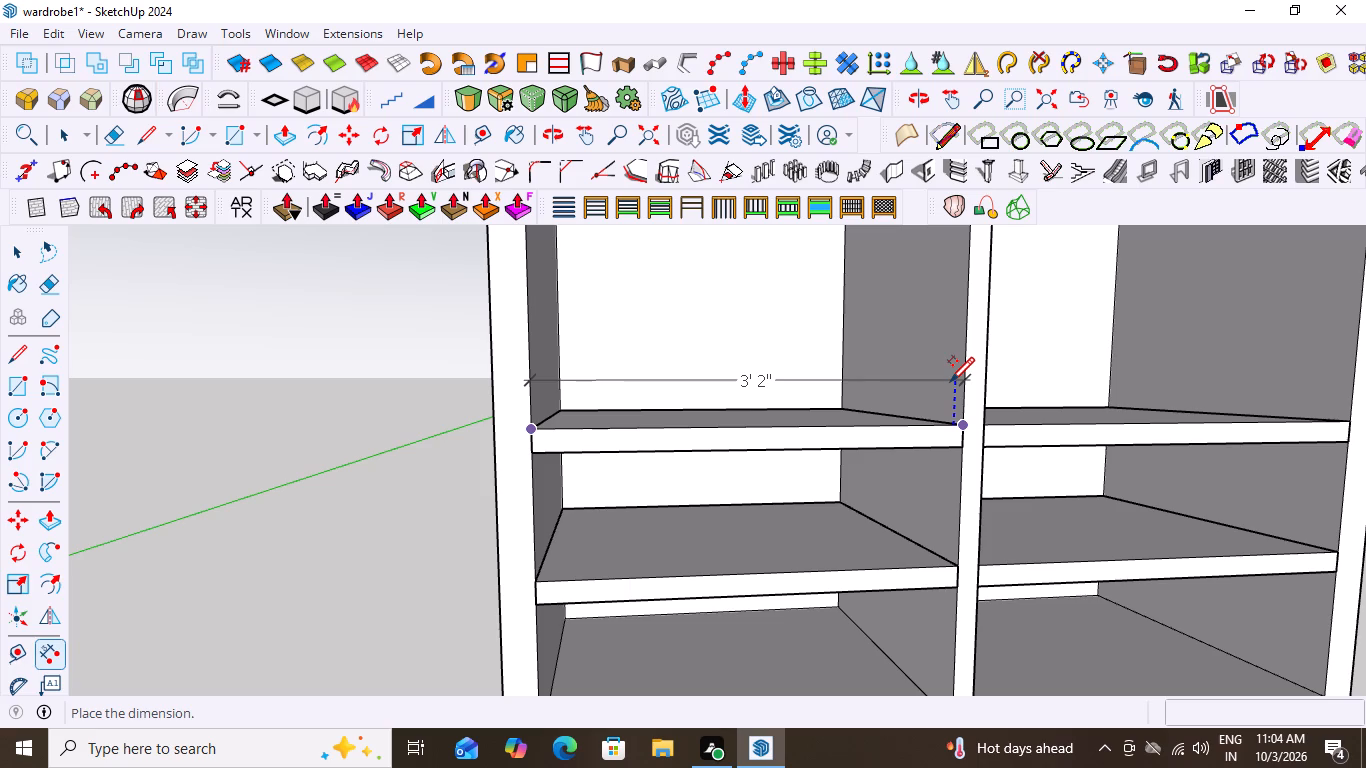
pyautogui.press('Escape')
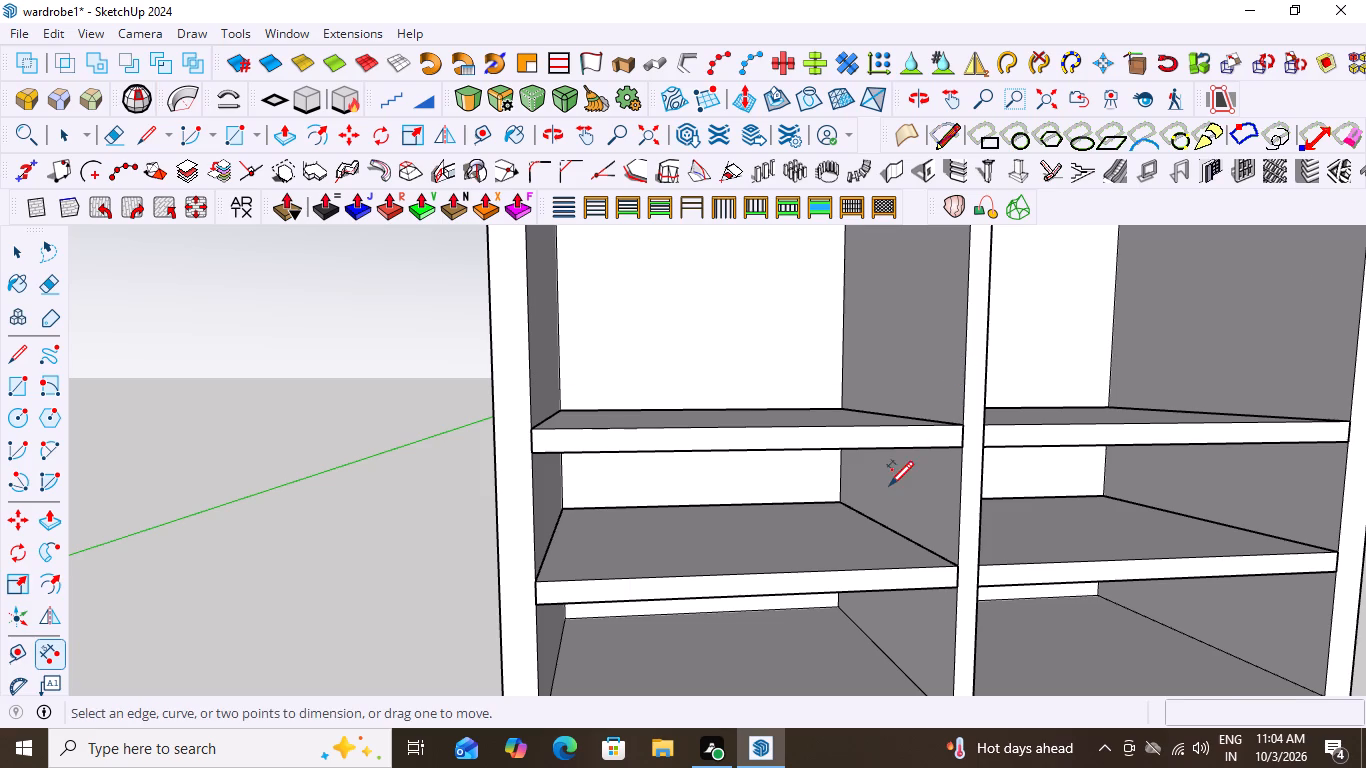
# Measure the left compartment's clear width along the front edge of its floor.
pyautogui.scroll(-7, 889, 484)
pyautogui.scroll(5, 857, 656)
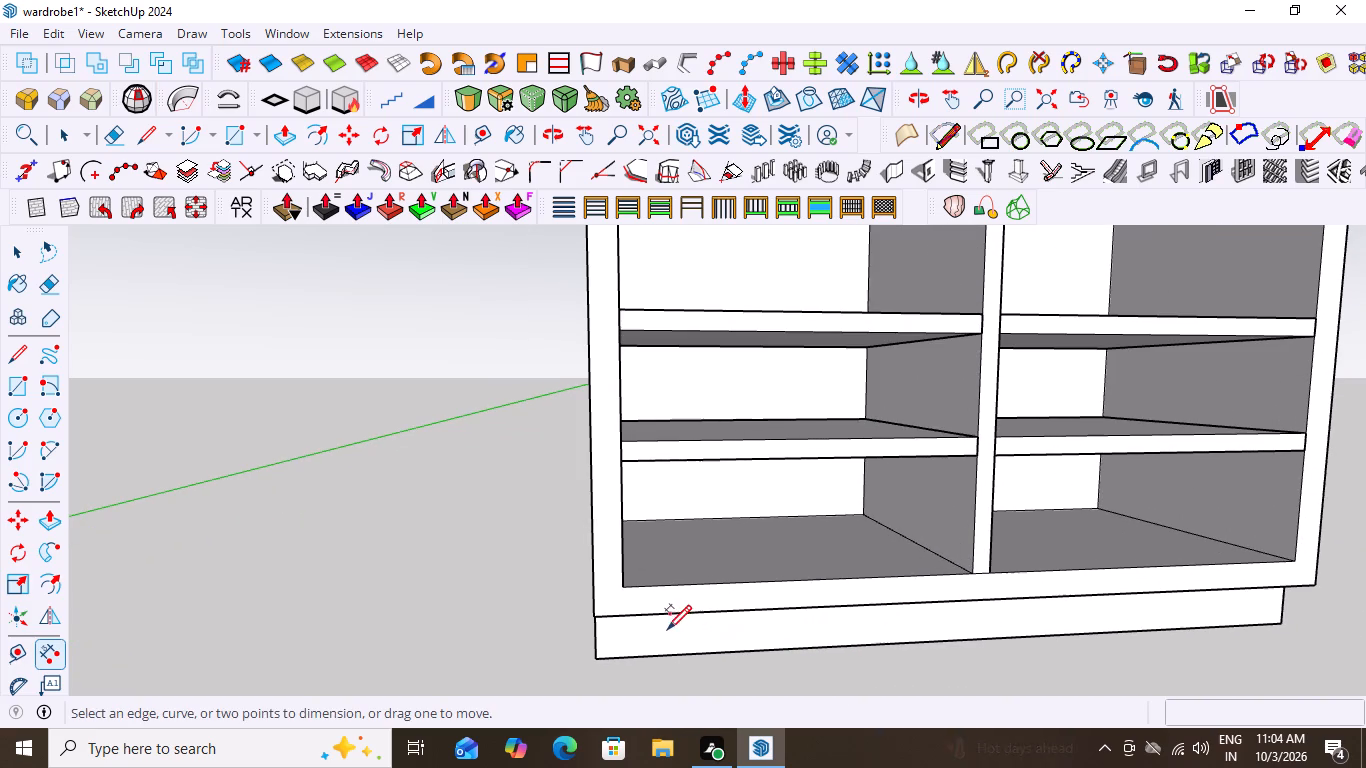
pyautogui.click(624, 586)
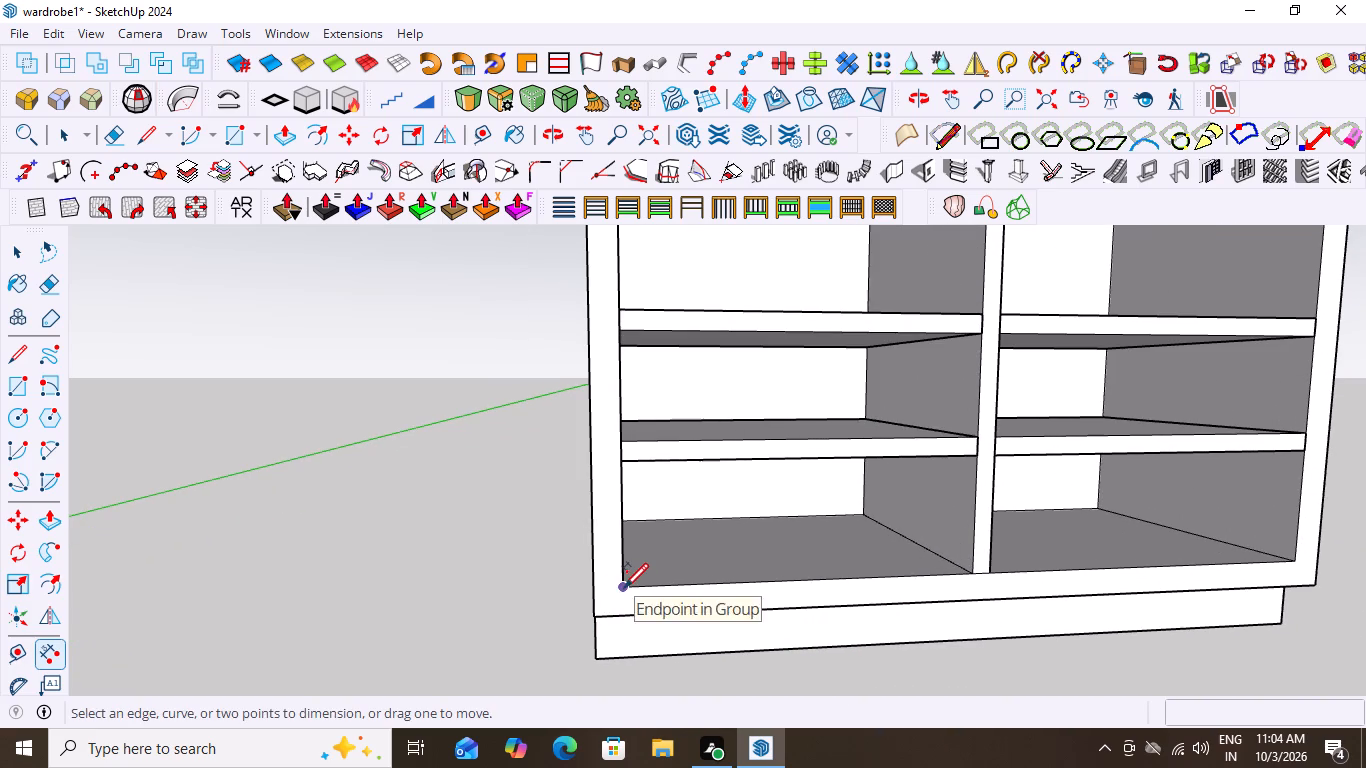
pyautogui.click(973, 572)
pyautogui.press('space')
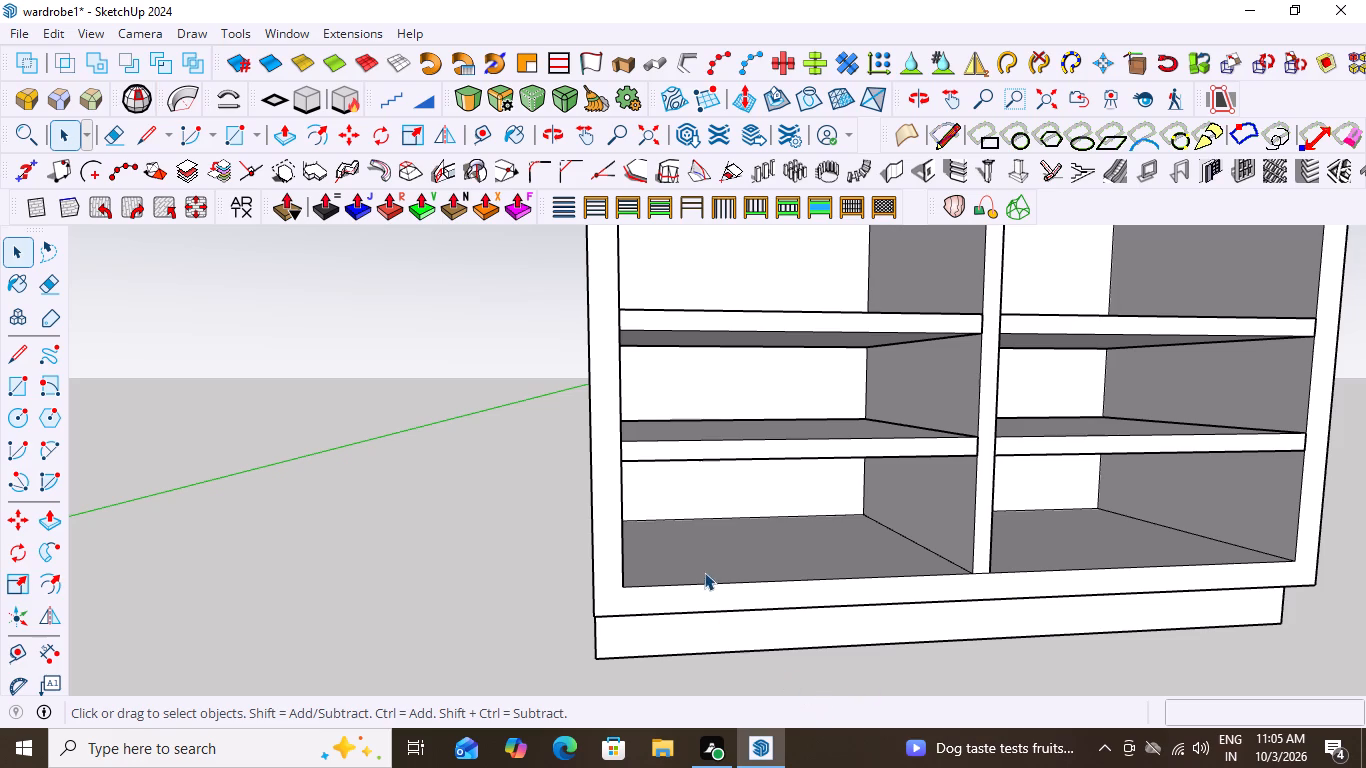
# Measure the right compartment's clear width at its floor, from the central partition to the side panel.
pyautogui.scroll(-11, 704, 572)
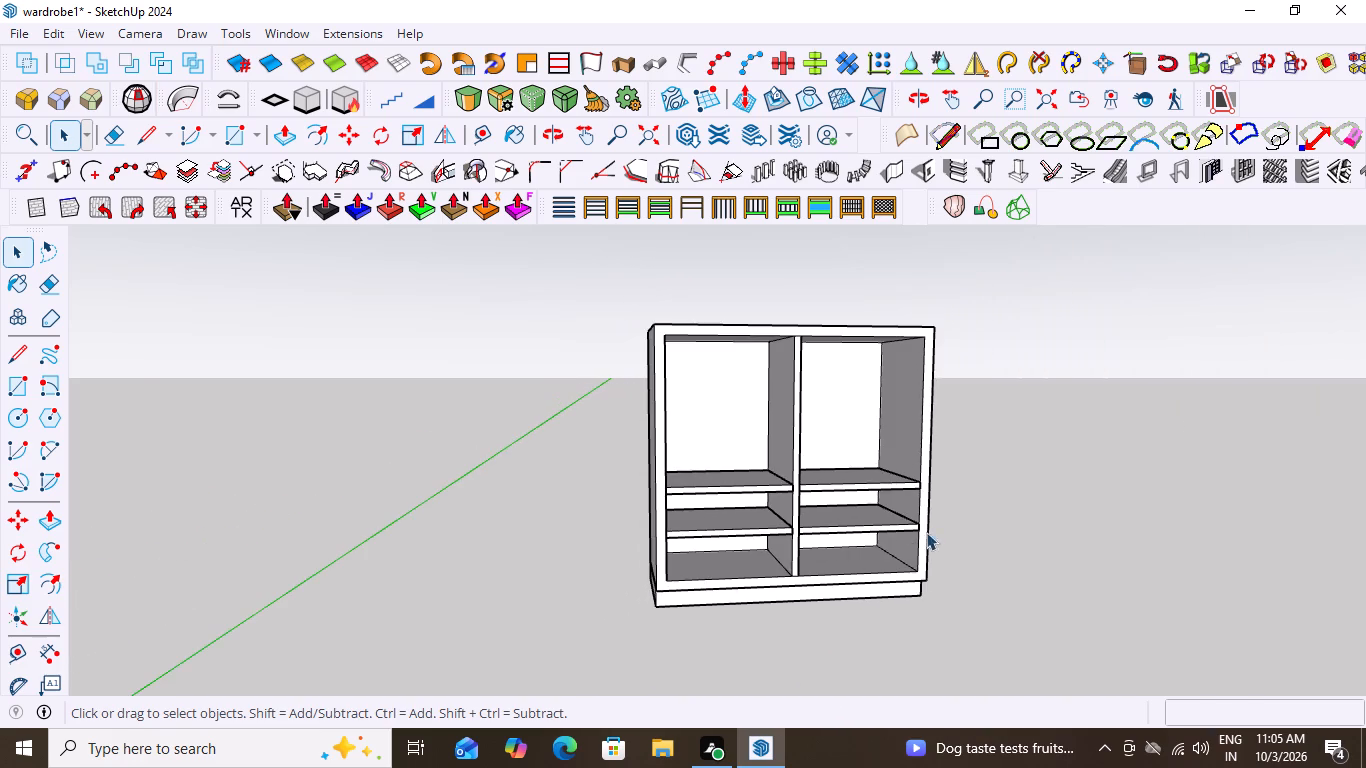
pyautogui.moveTo(923, 537); pyautogui.dragTo(865, 565, button='middle')
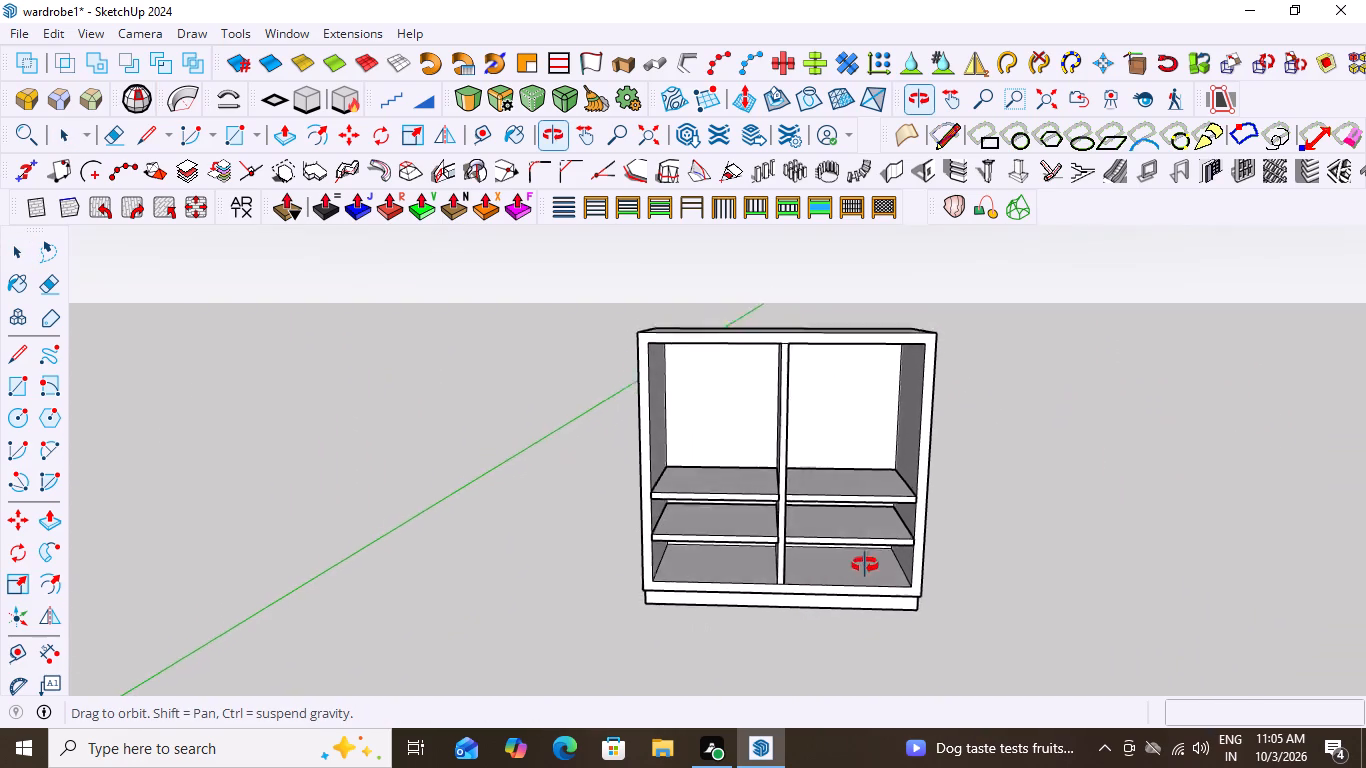
pyautogui.moveTo(865, 565); pyautogui.dragTo(867, 558, button='middle')
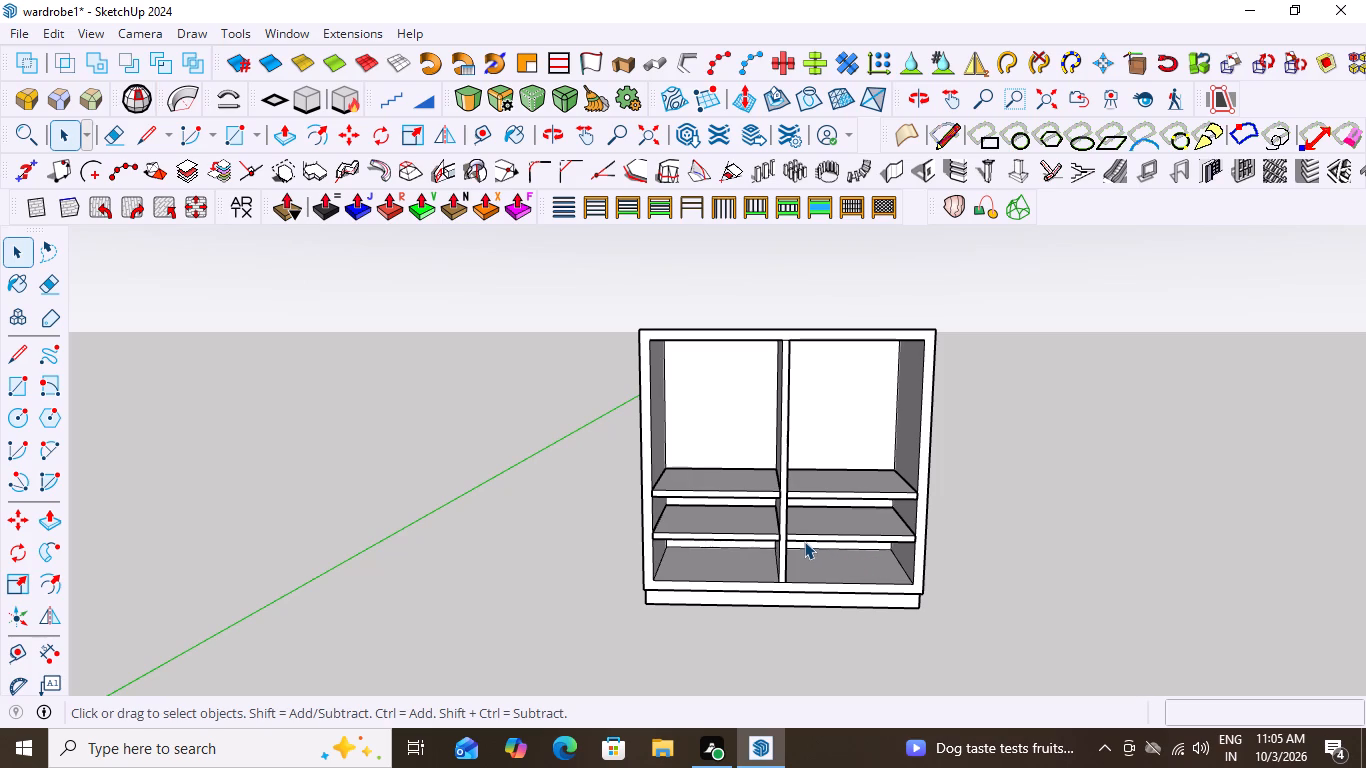
pyautogui.scroll(2, 804, 541)
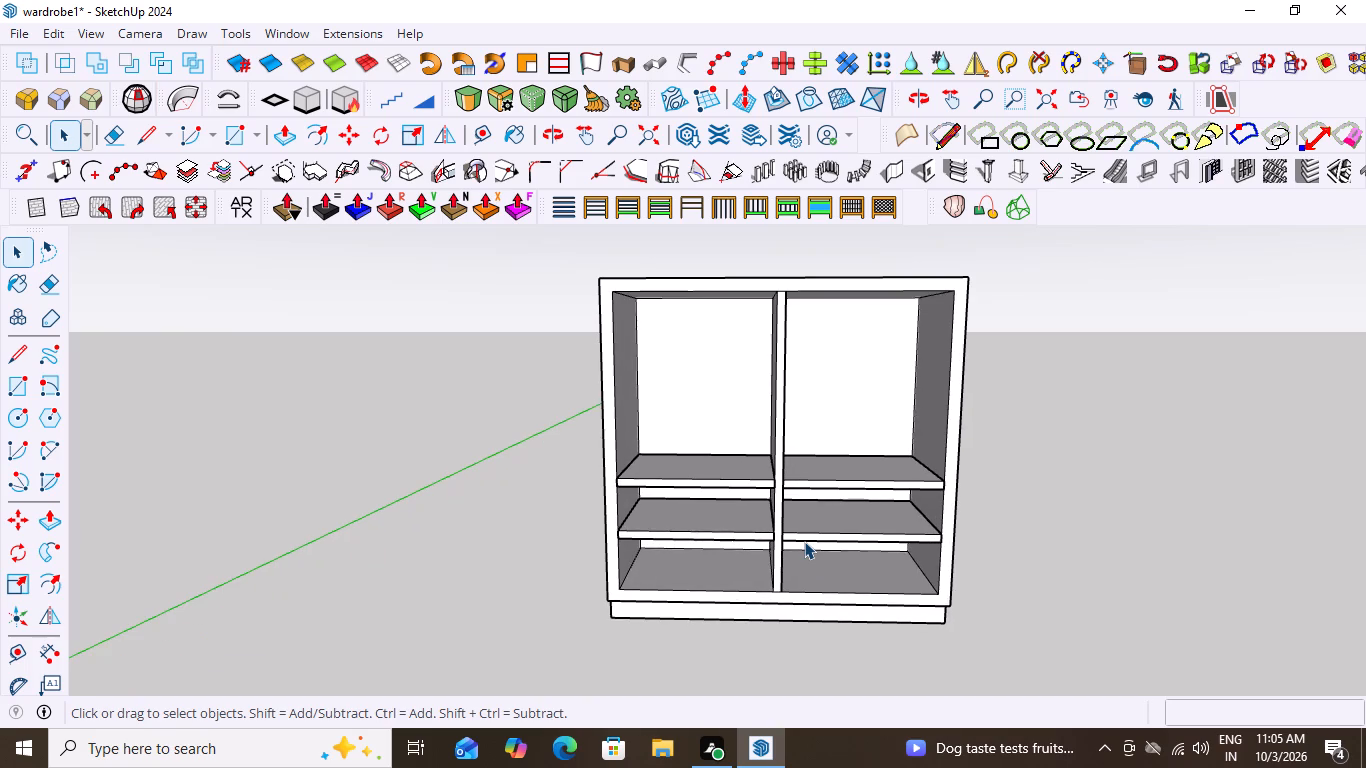
pyautogui.click(47, 648)
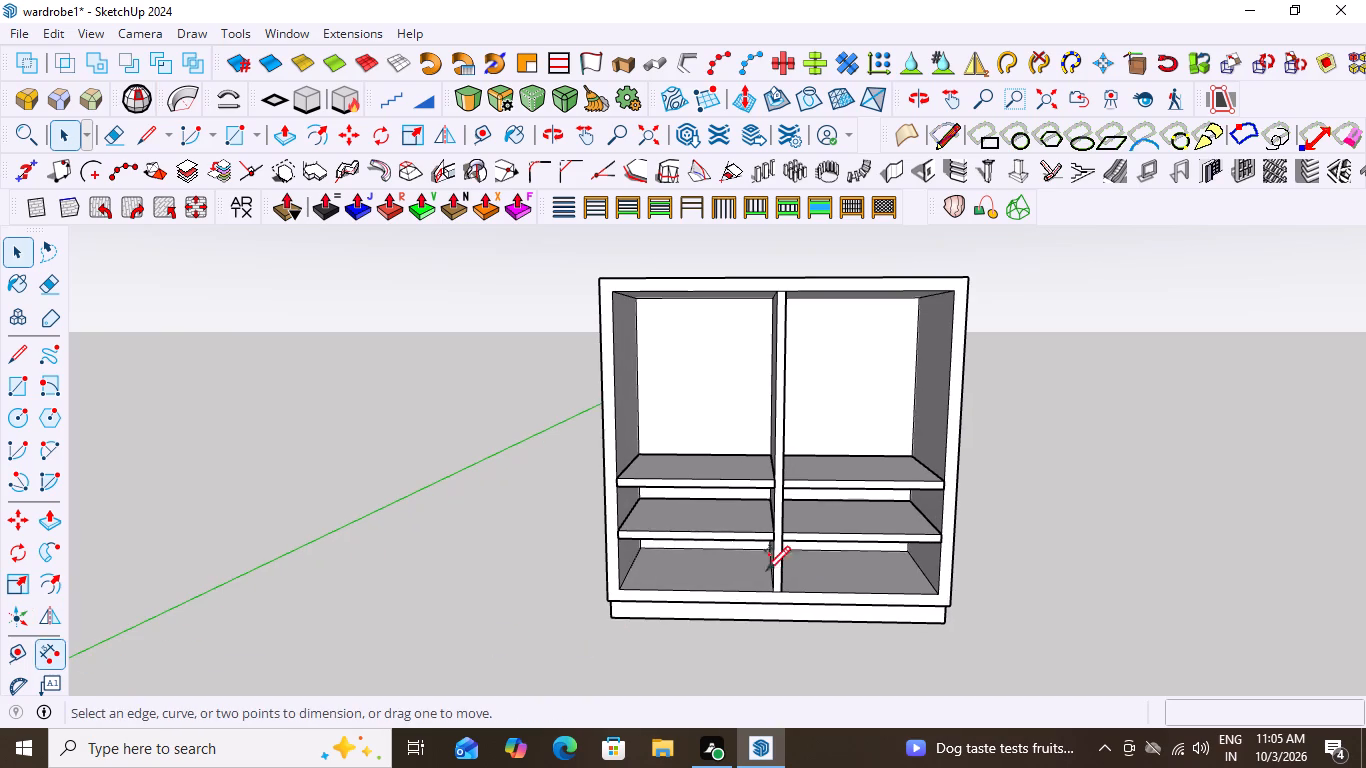
pyautogui.scroll(6, 793, 565)
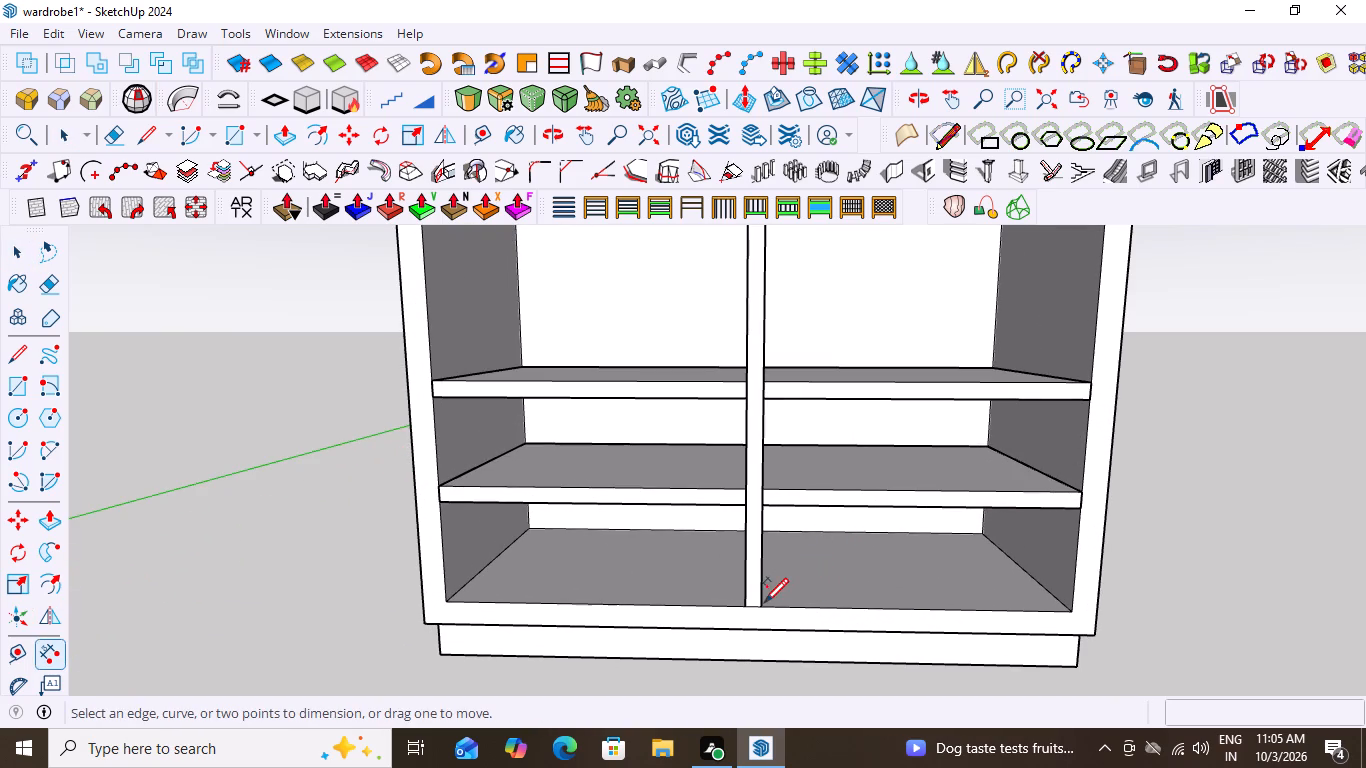
pyautogui.click(761, 603)
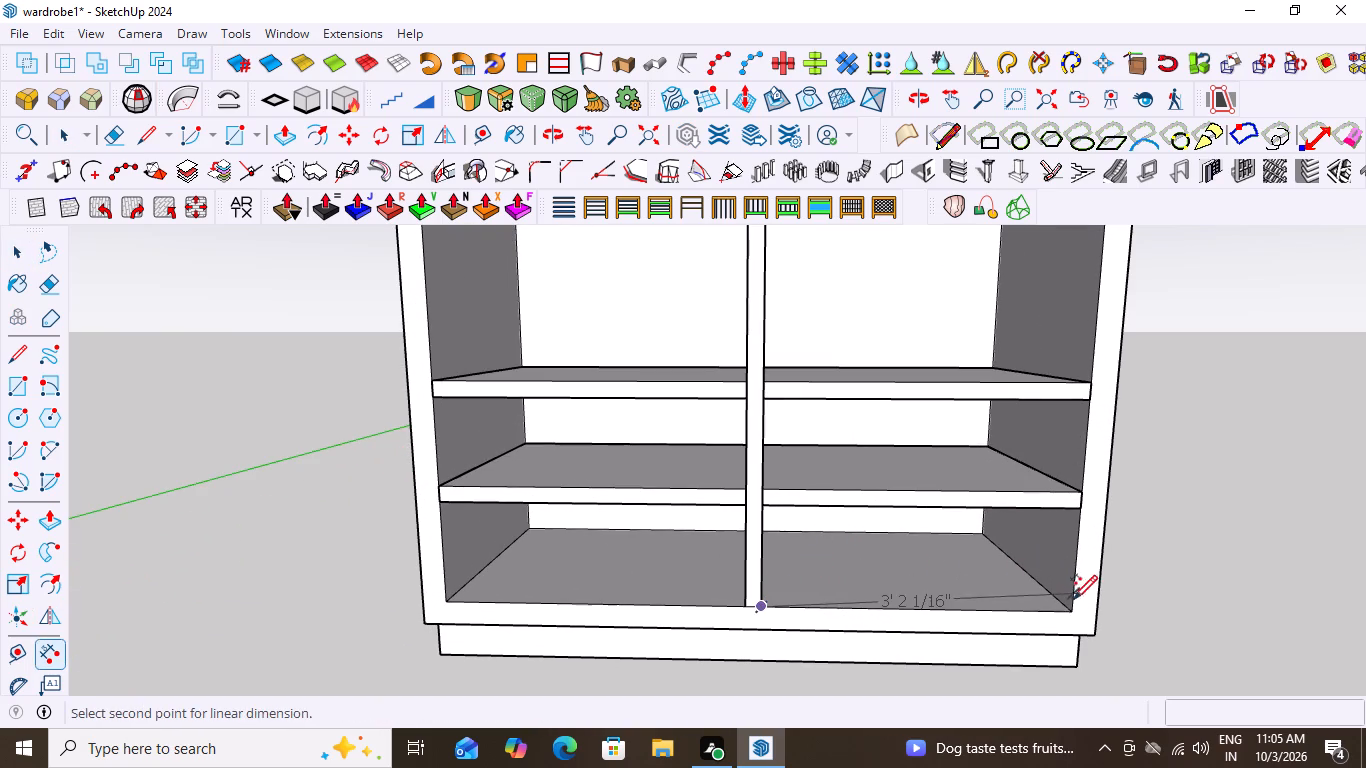
pyautogui.scroll(2, 1075, 610)
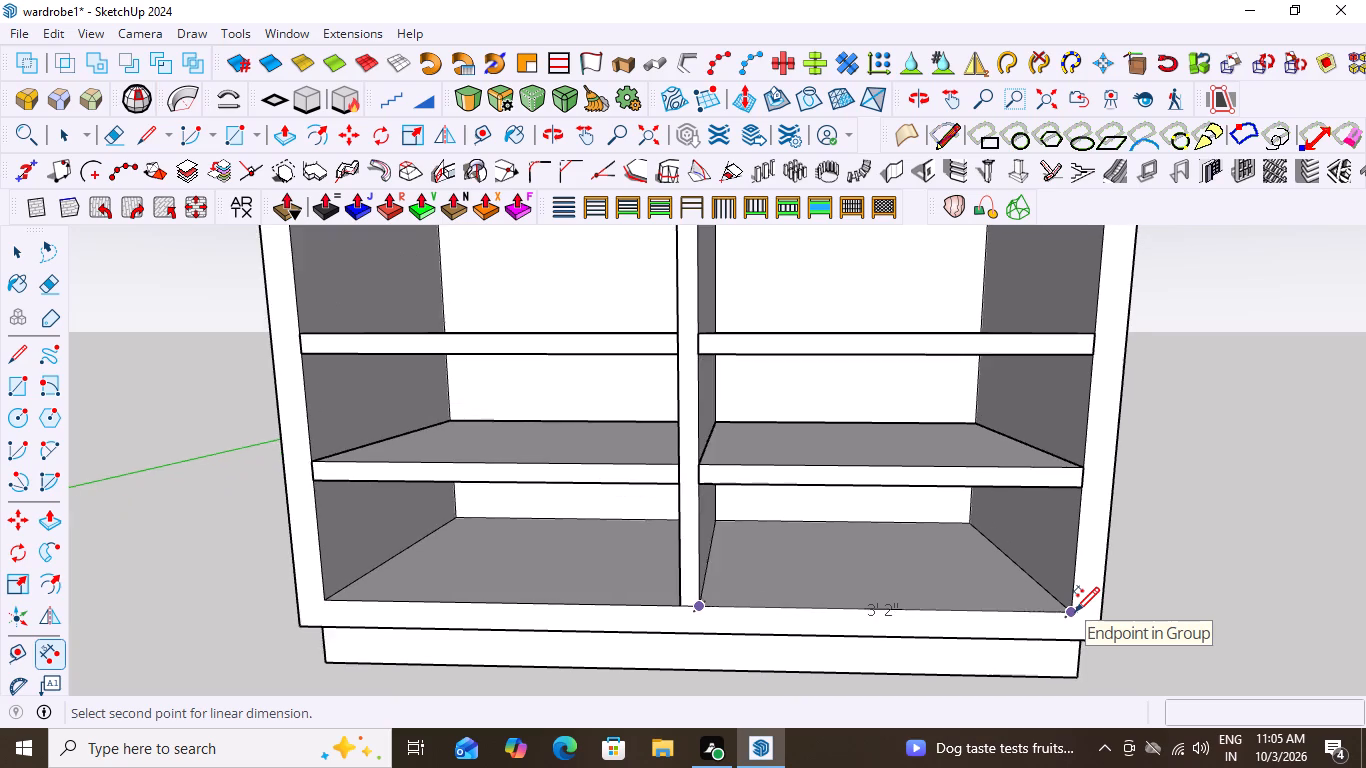
pyautogui.scroll(3, 1075, 610)
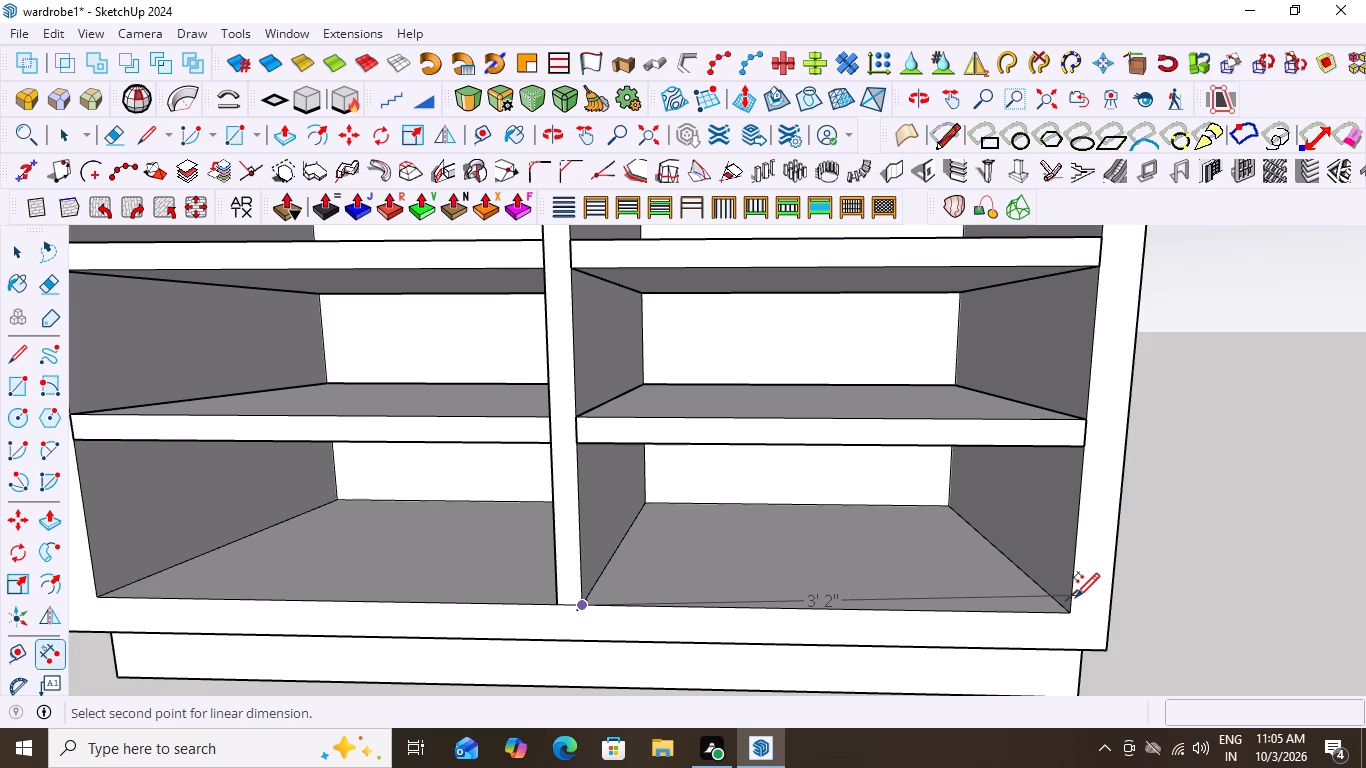
pyautogui.press('space')
# Open the wardrobe carcass group and push the right side panel's inner face 1" outward into the panel.
pyautogui.scroll(-7, 1068, 592)
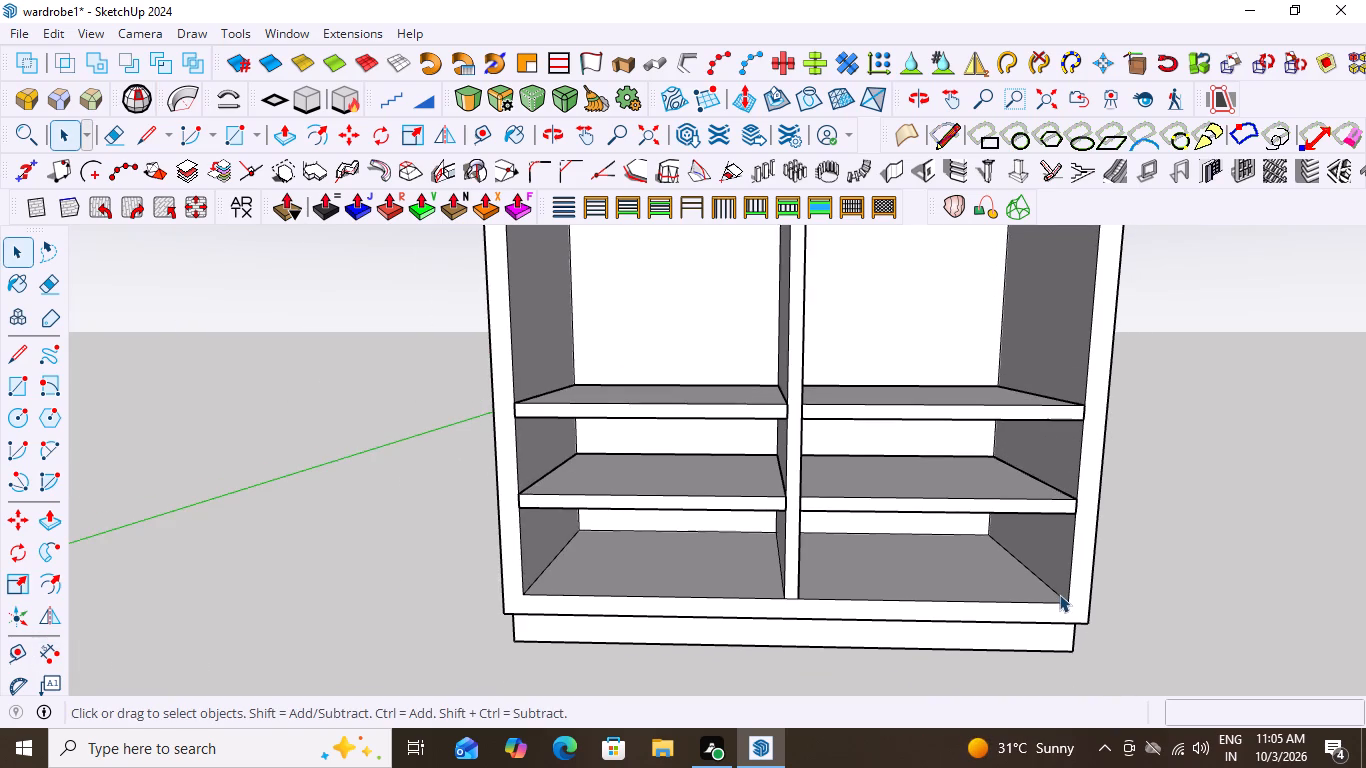
pyautogui.scroll(-1, 1059, 594)
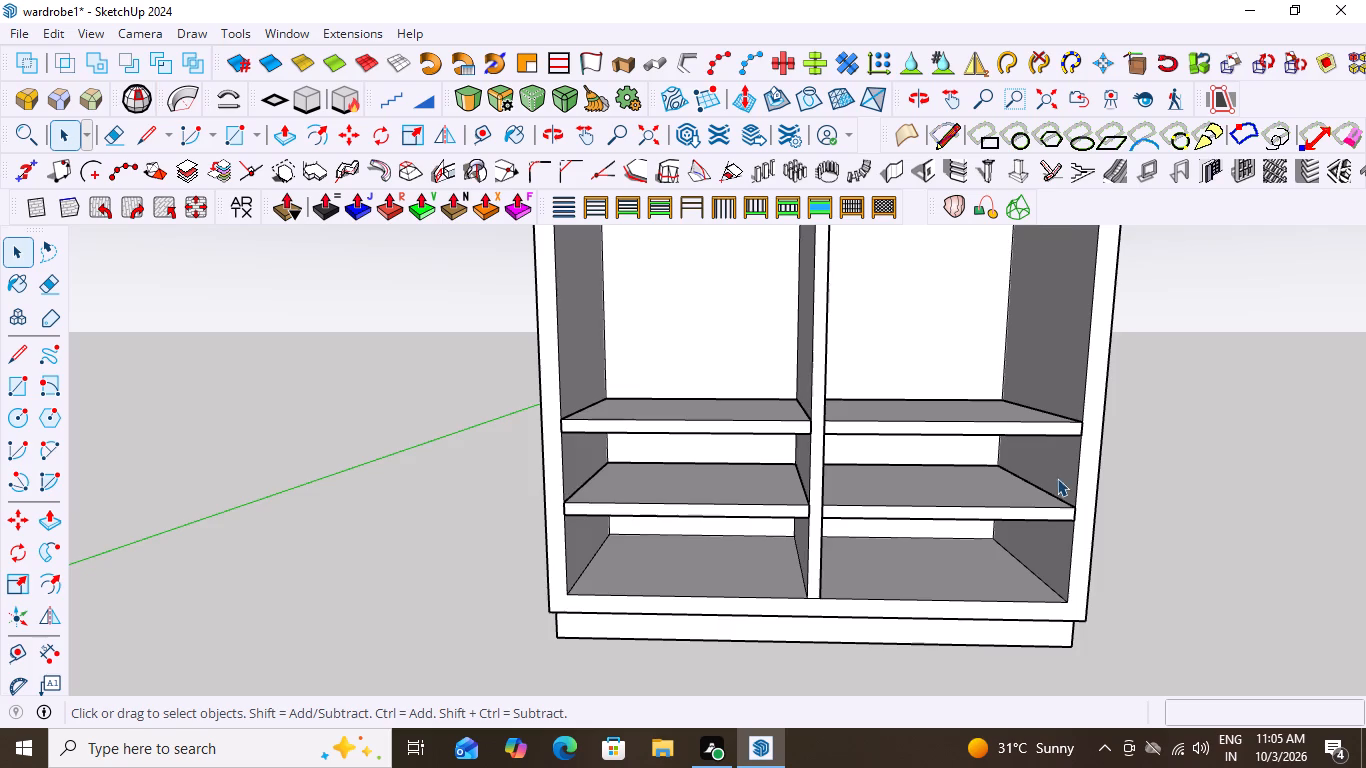
pyautogui.scroll(2, 1059, 478)
pyautogui.click(1062, 462)
pyautogui.click(1062, 462)
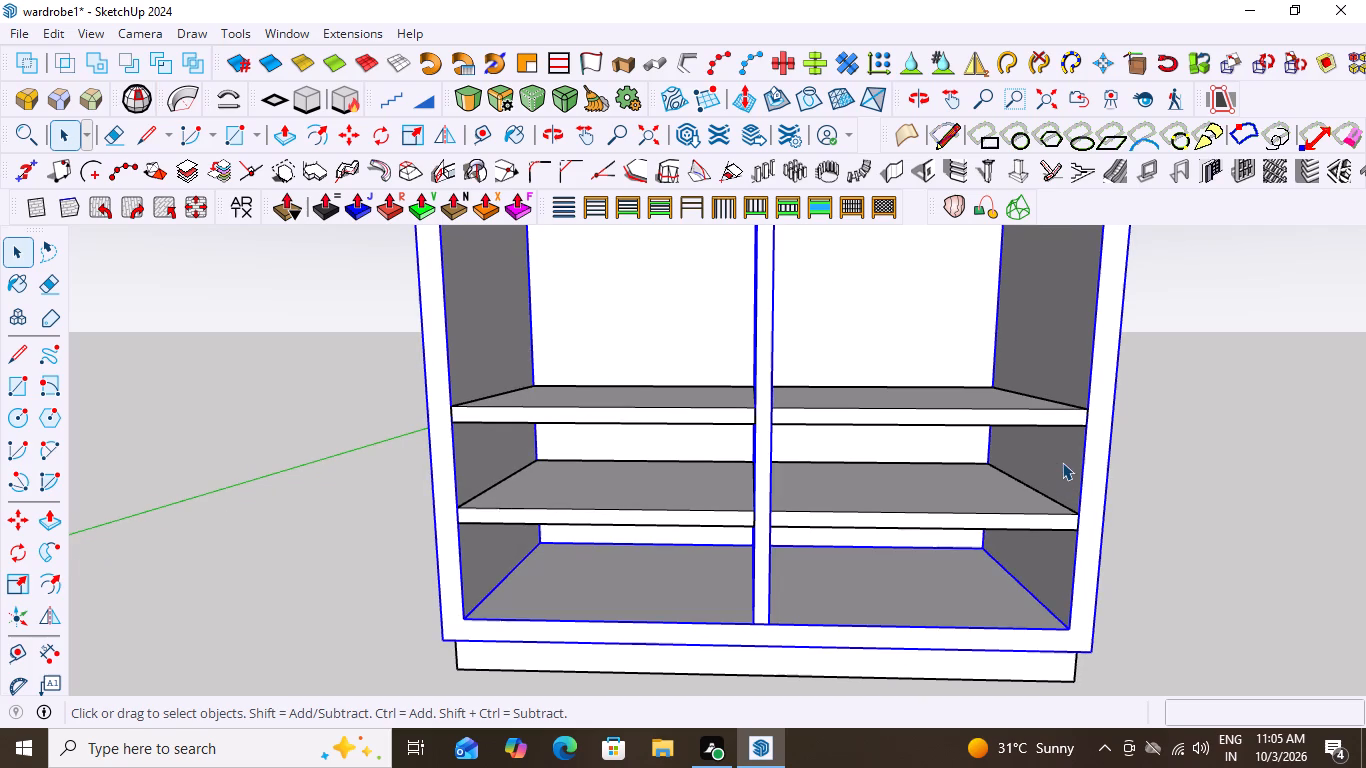
pyautogui.click(1062, 462)
pyautogui.click(1062, 462)
pyautogui.click(1030, 468)
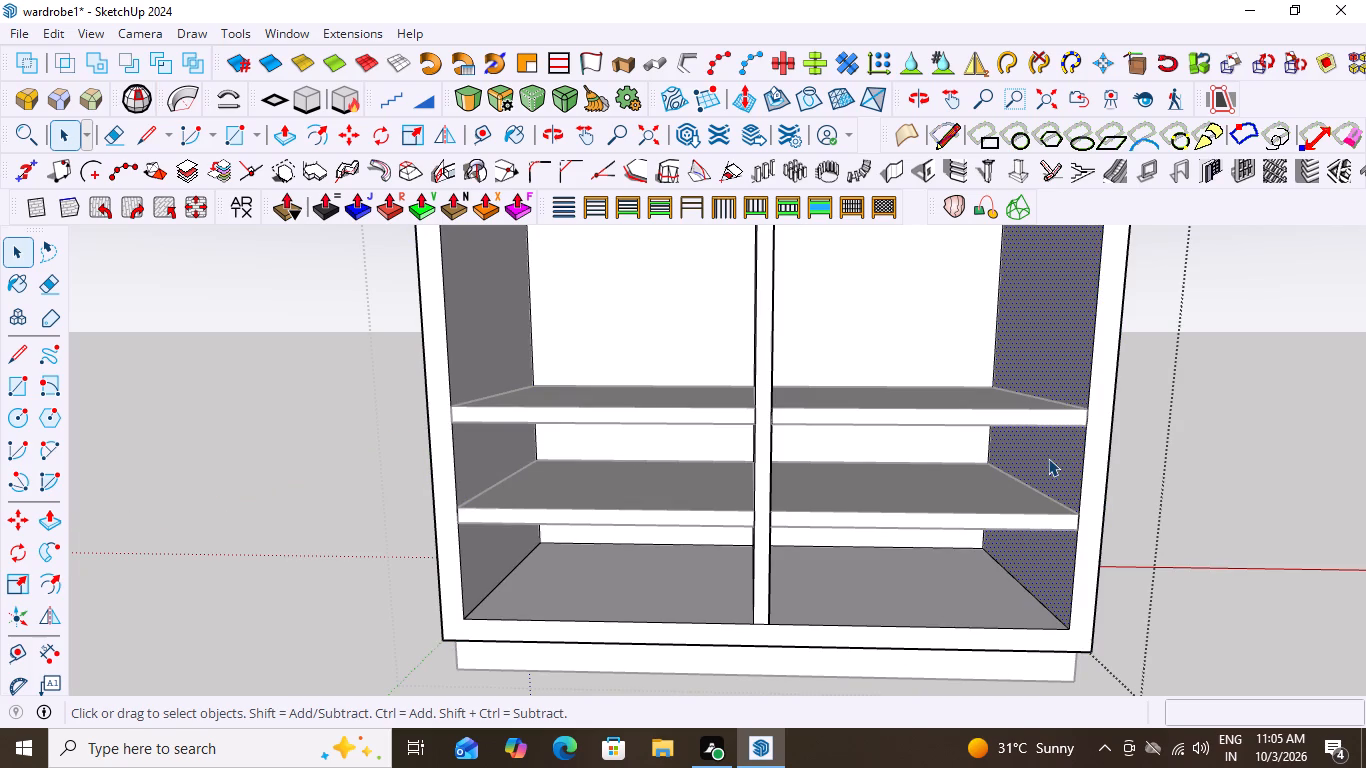
pyautogui.press('p')
pyautogui.click(1048, 457)
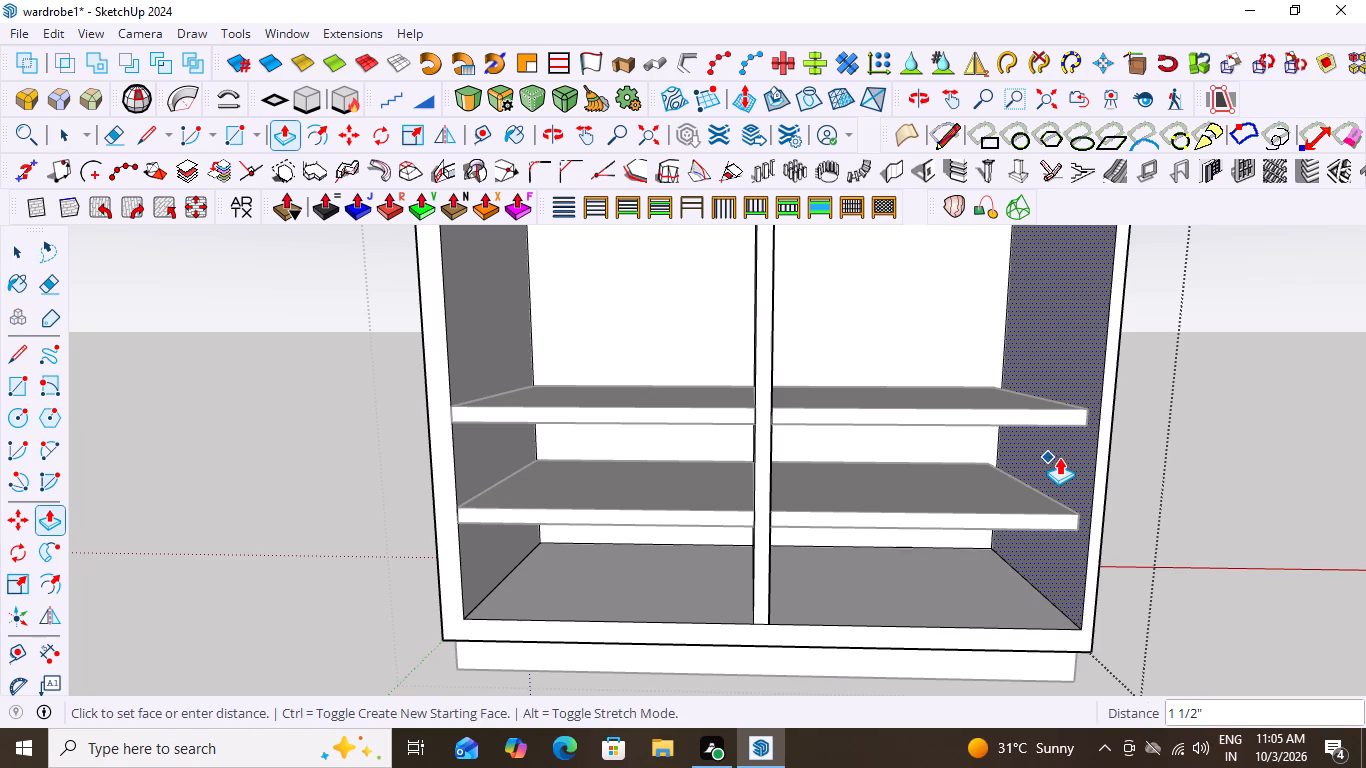
pyautogui.press('1')
pyautogui.hotkey('shift', '"')
pyautogui.press('Return')
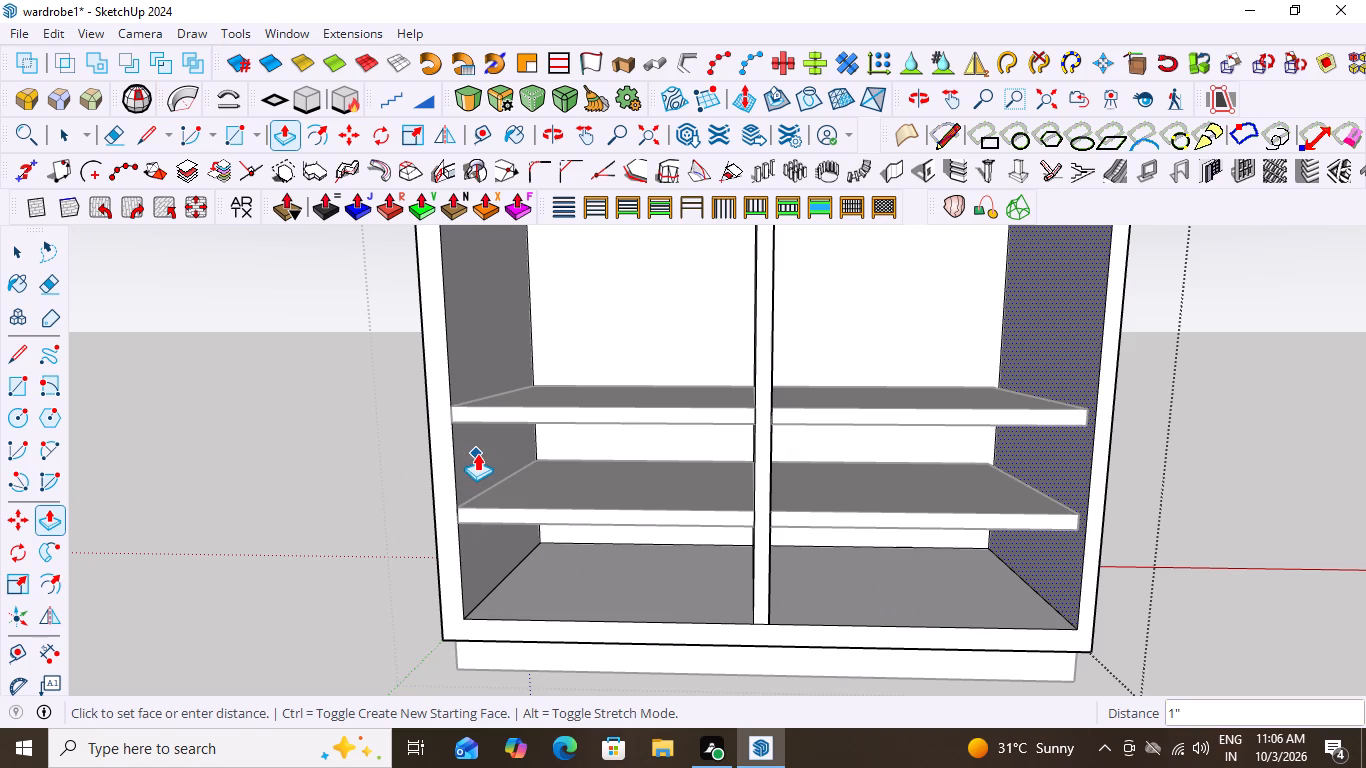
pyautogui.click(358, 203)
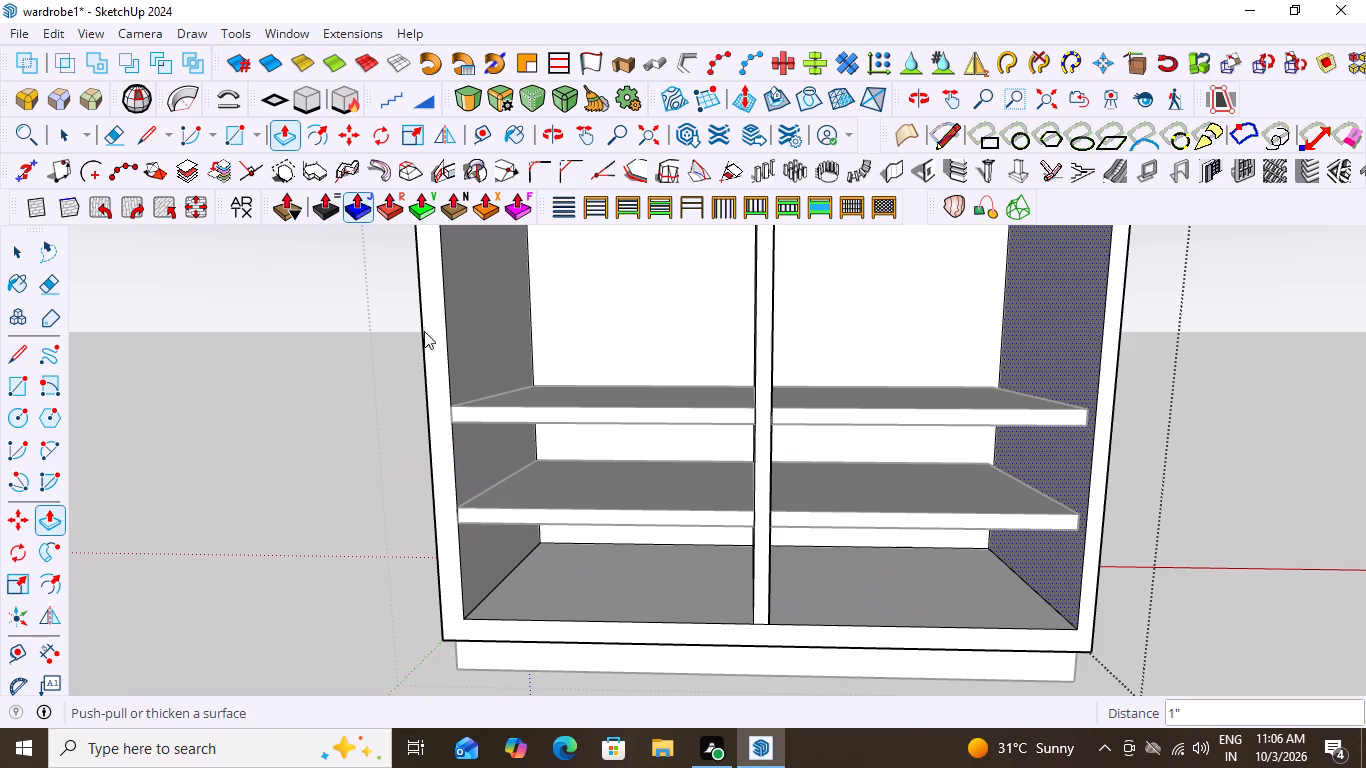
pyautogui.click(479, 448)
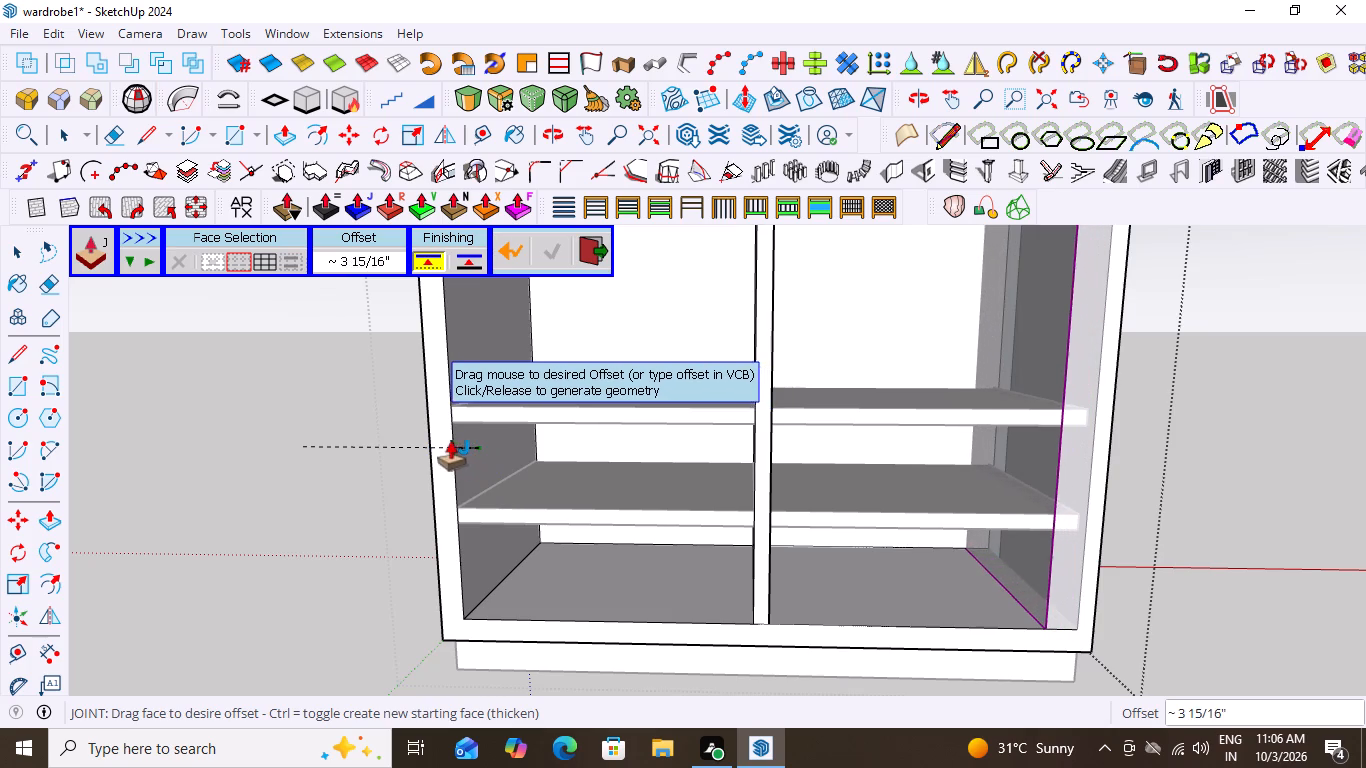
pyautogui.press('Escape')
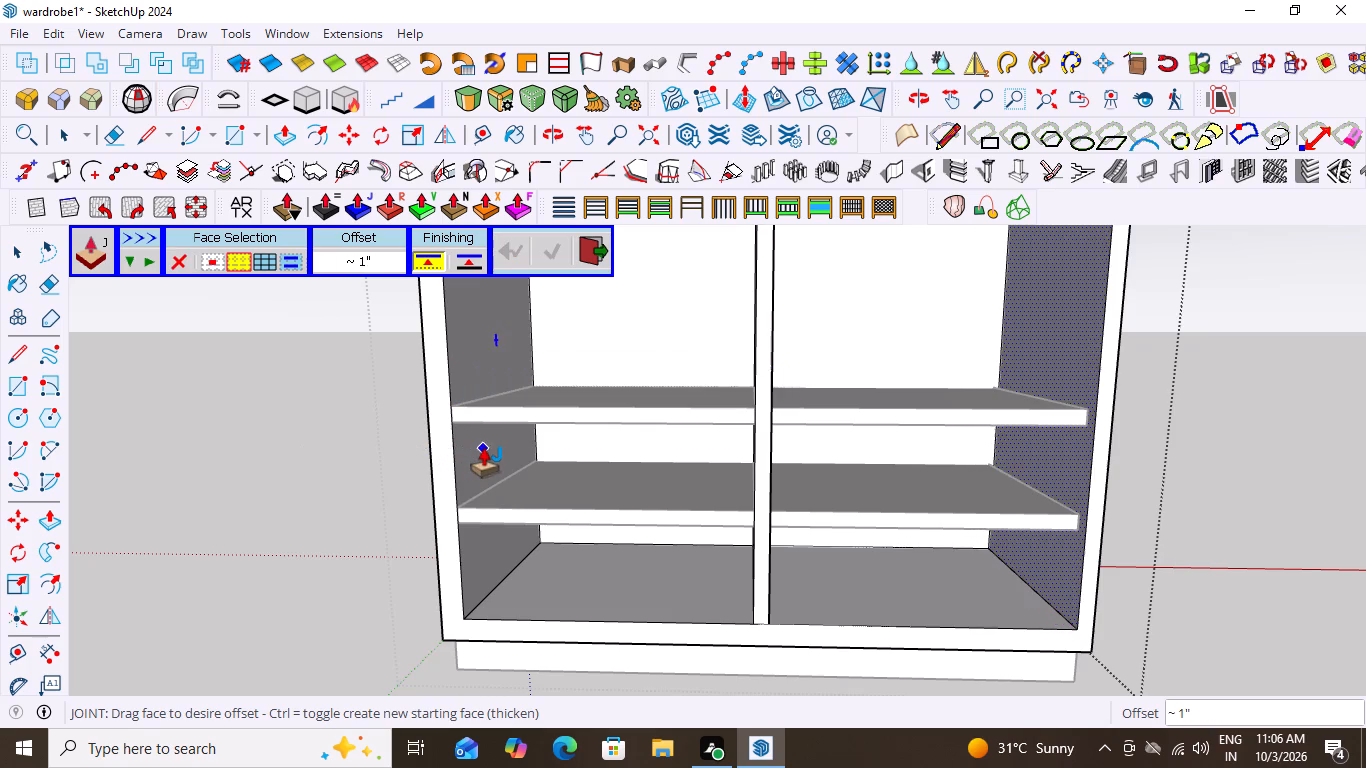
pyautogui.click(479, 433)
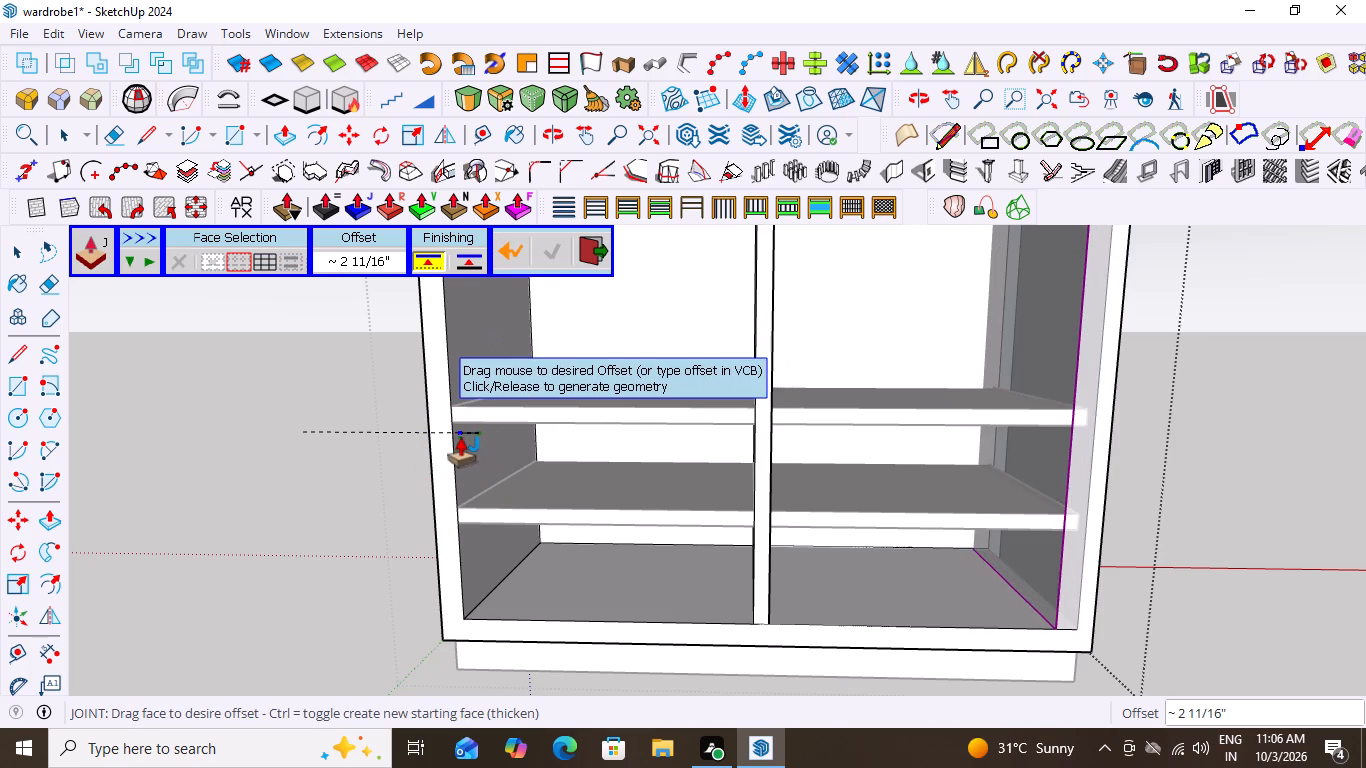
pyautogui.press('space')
# Push the left side panel's inner face 1" outward into the panel with Push/Pull.
pyautogui.click(482, 463)
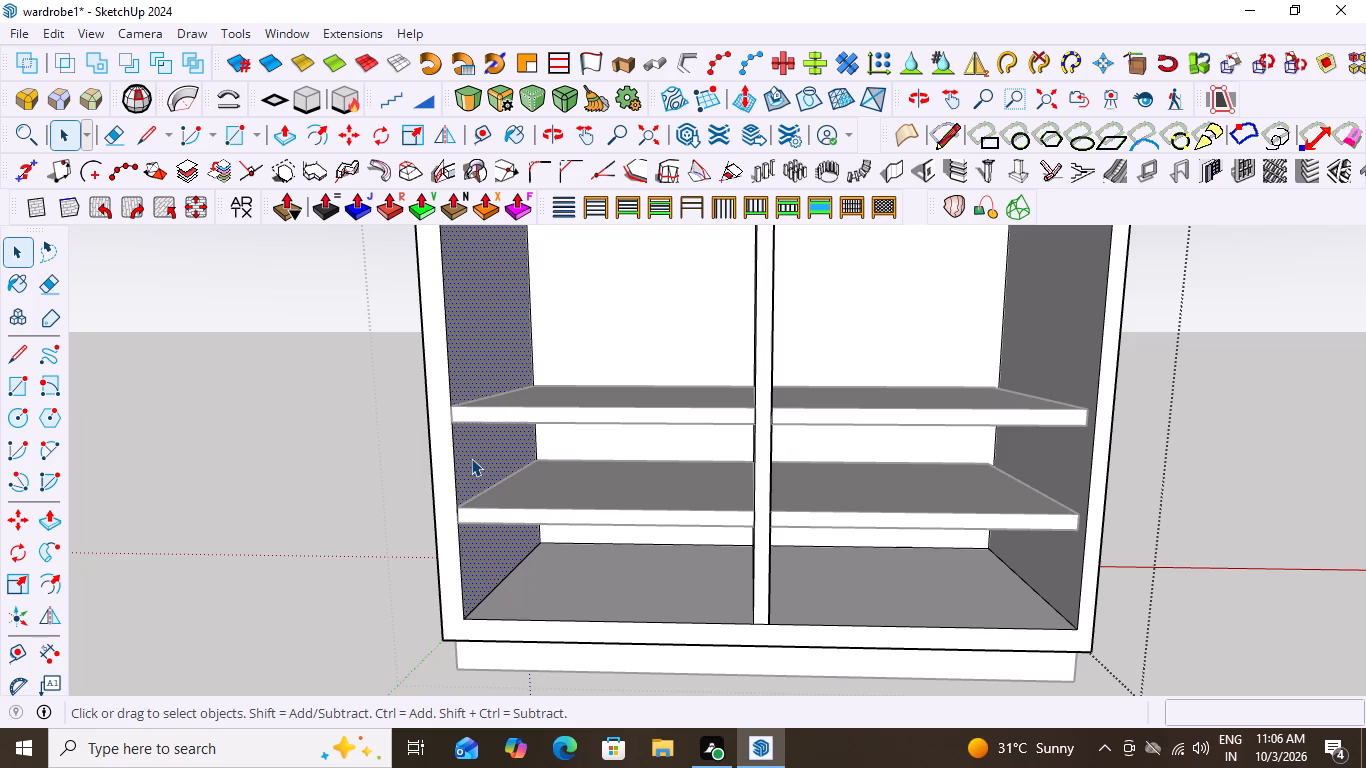
pyautogui.press('p')
pyautogui.click(474, 449)
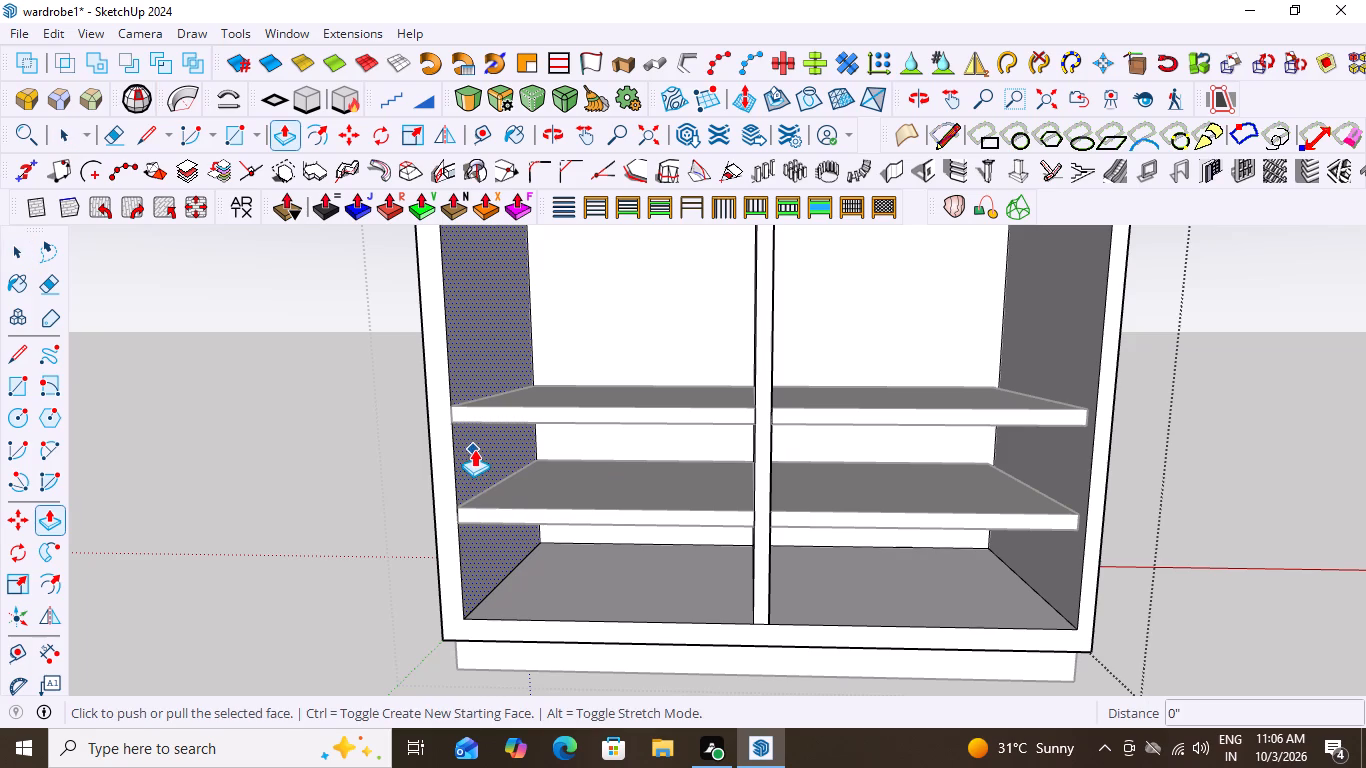
pyautogui.press('1')
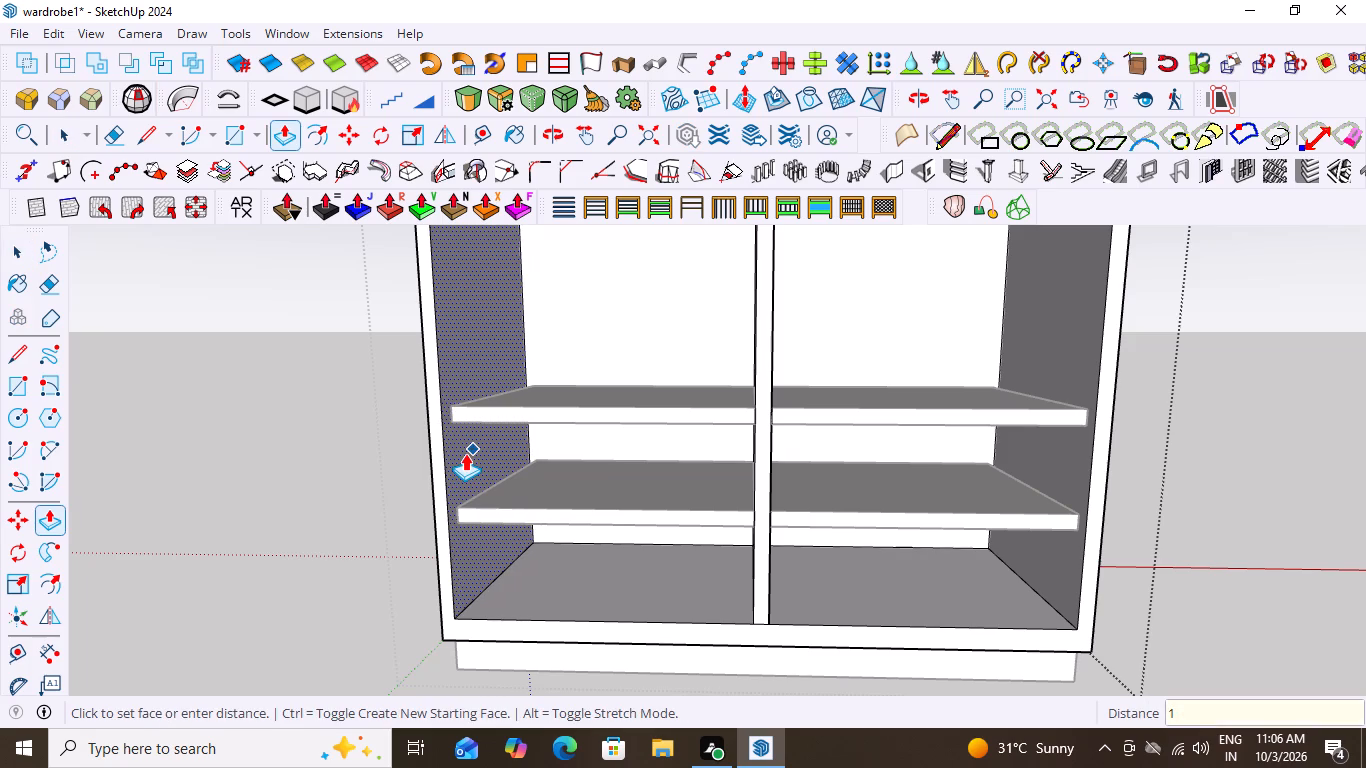
pyautogui.hotkey('shift', '"')
pyautogui.press('Return')
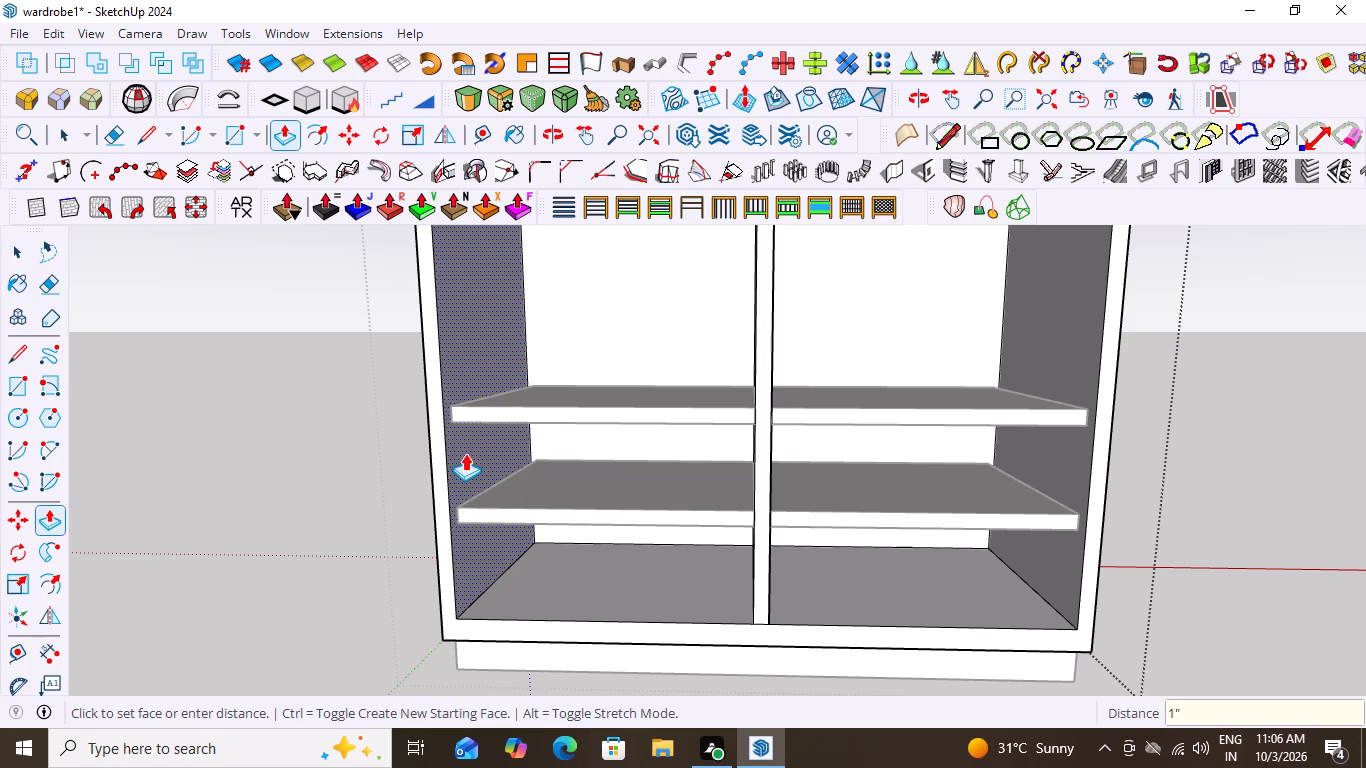
pyautogui.press('space')
# Push the floor face of the left compartment down 1" into the bottom panel with Push/Pull.
pyautogui.click(539, 583)
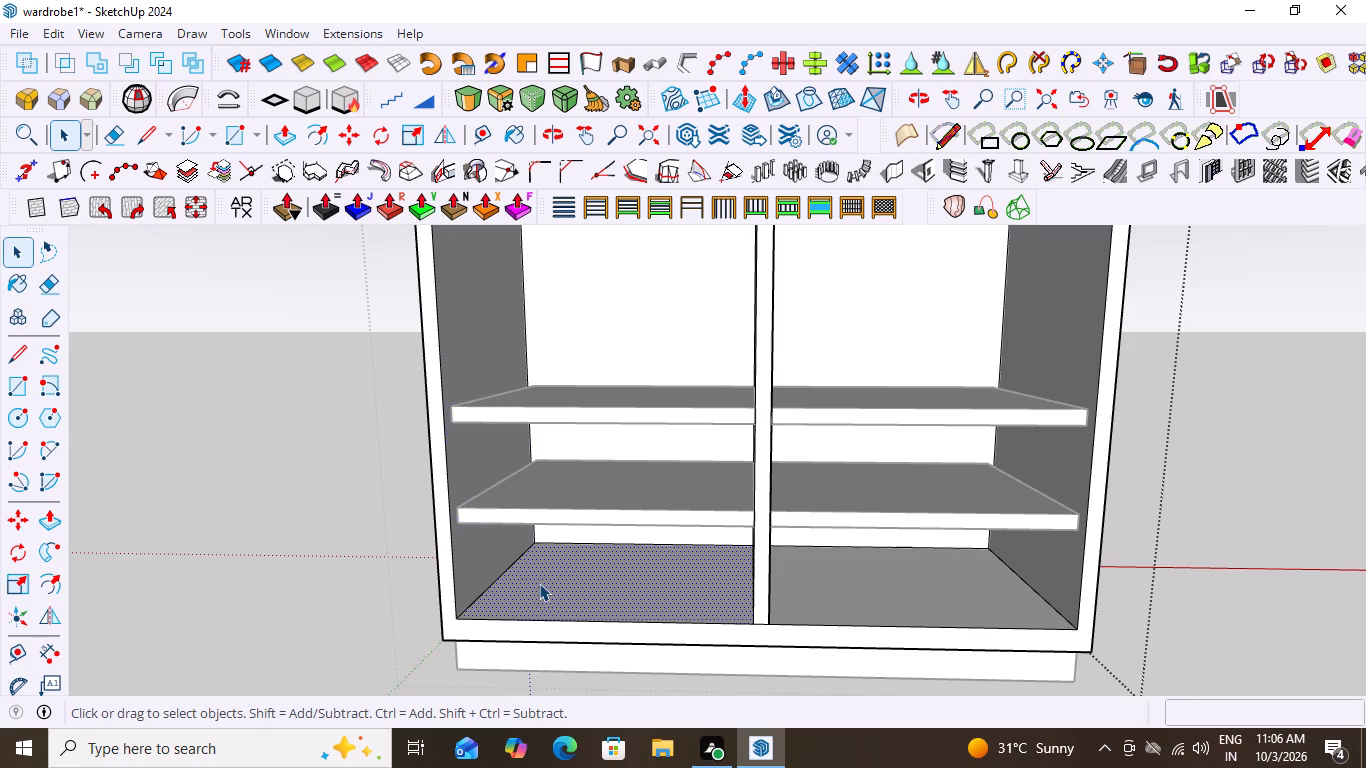
pyautogui.press('p')
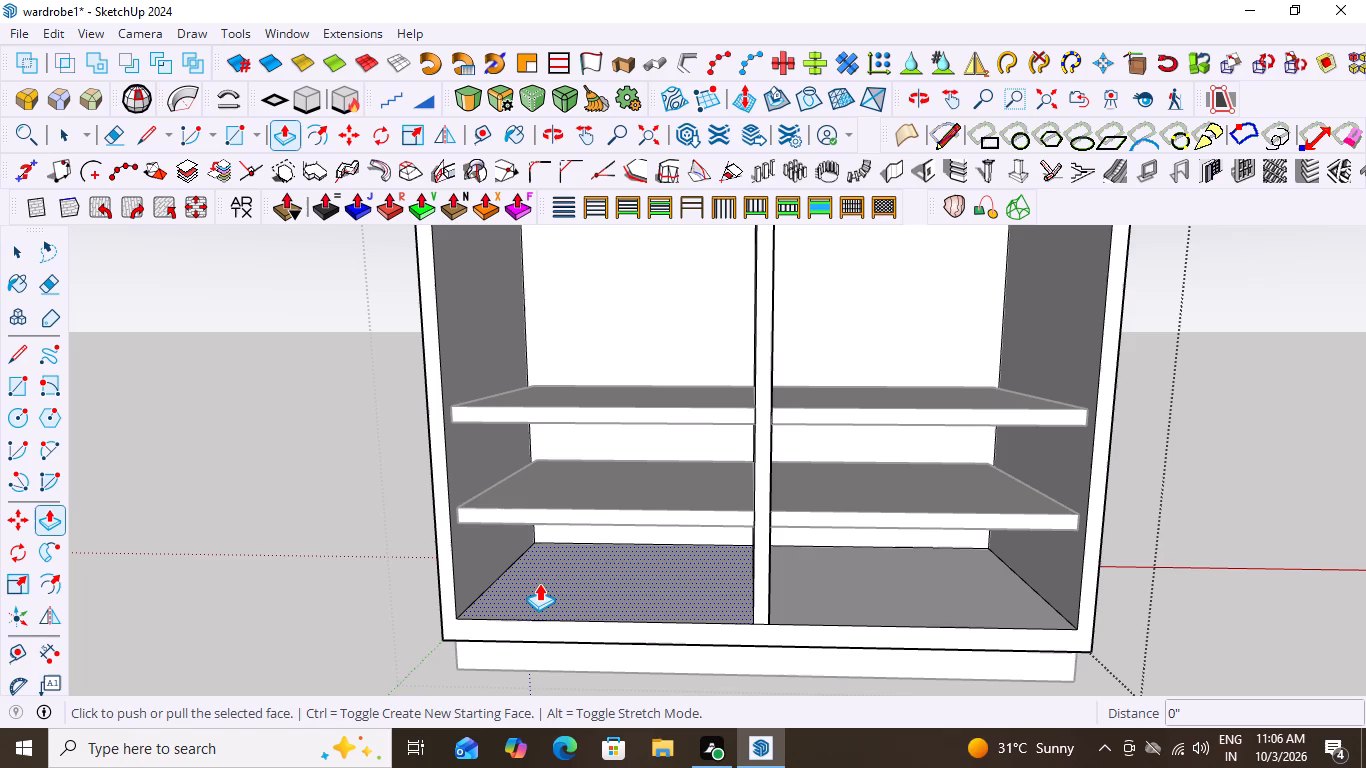
pyautogui.click(539, 583)
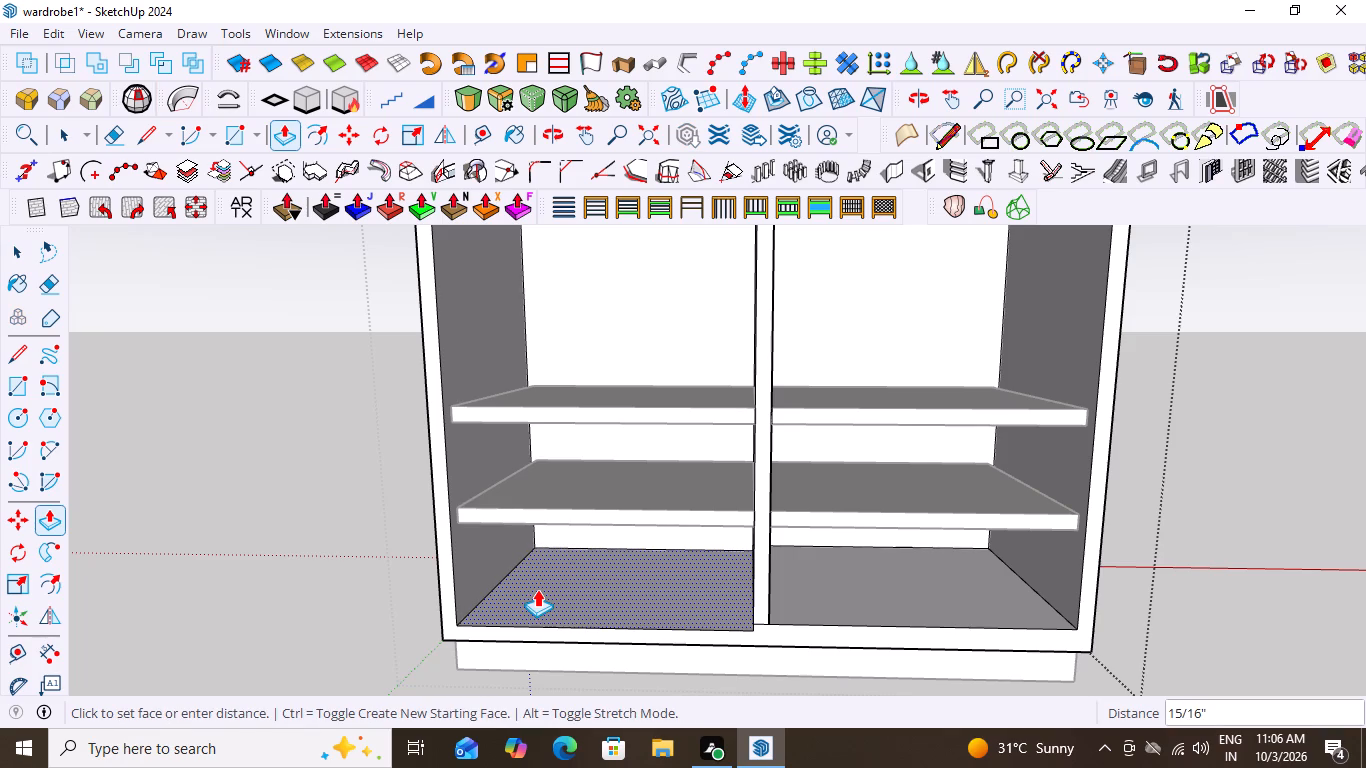
pyautogui.press('1')
pyautogui.hotkey('shift', '"')
pyautogui.press('Return')
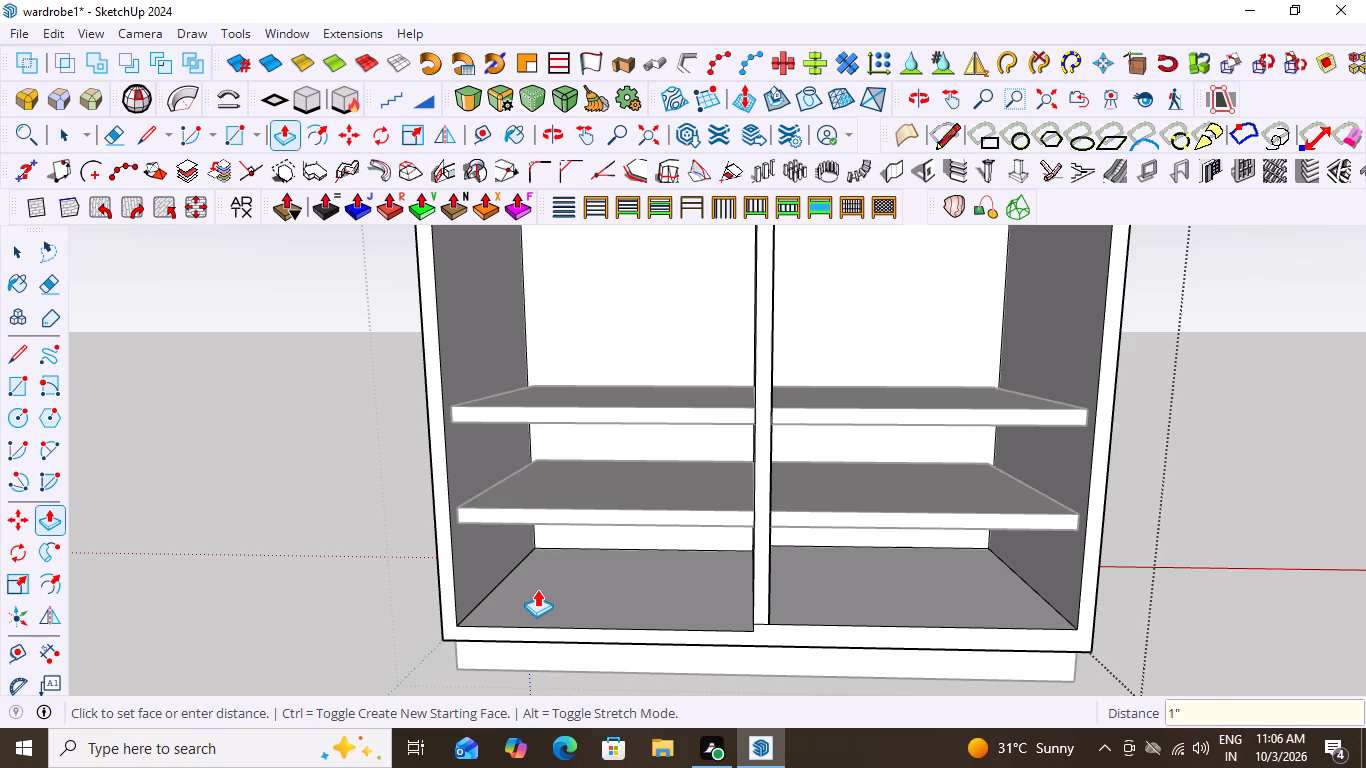
# Push the floor face of the right compartment down 1" with Push/Pull and close the carcass group.
pyautogui.press('space')
pyautogui.click(906, 575)
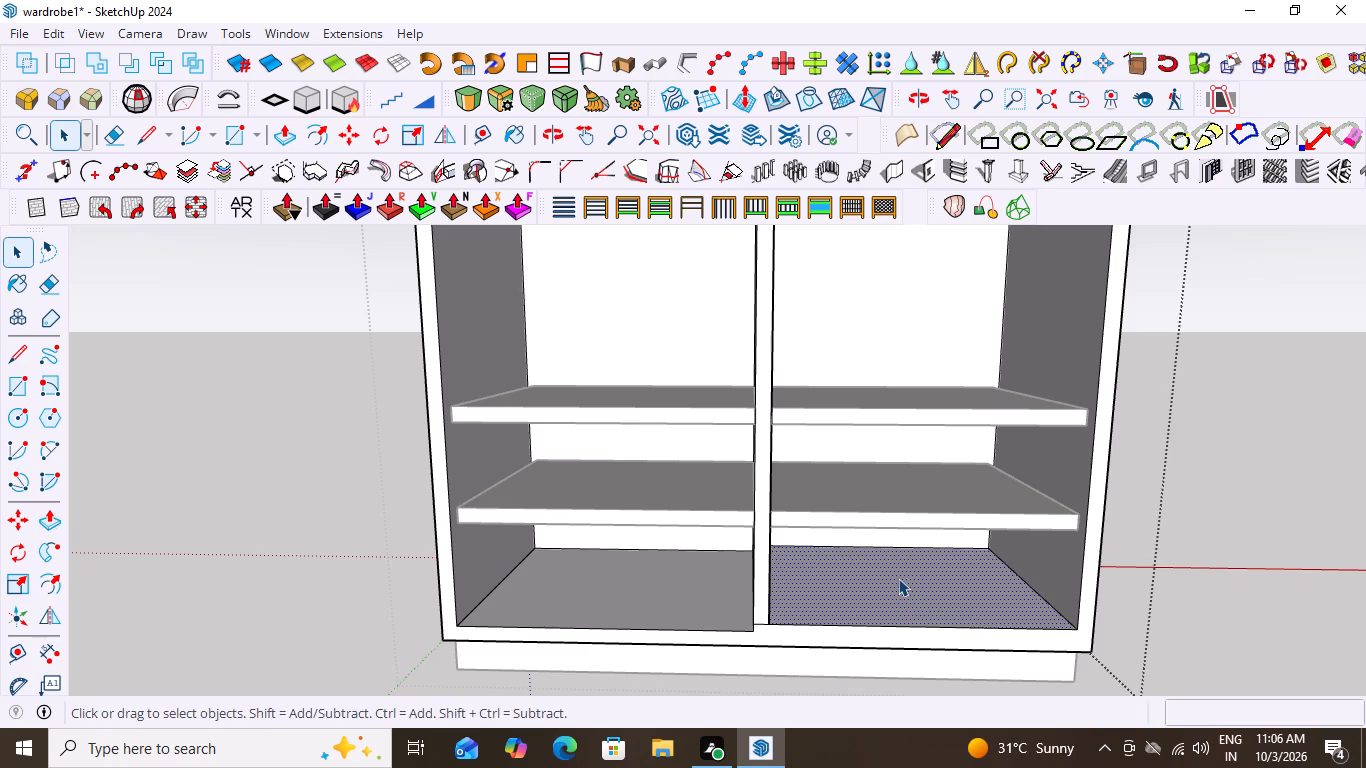
pyautogui.press('p')
pyautogui.click(898, 578)
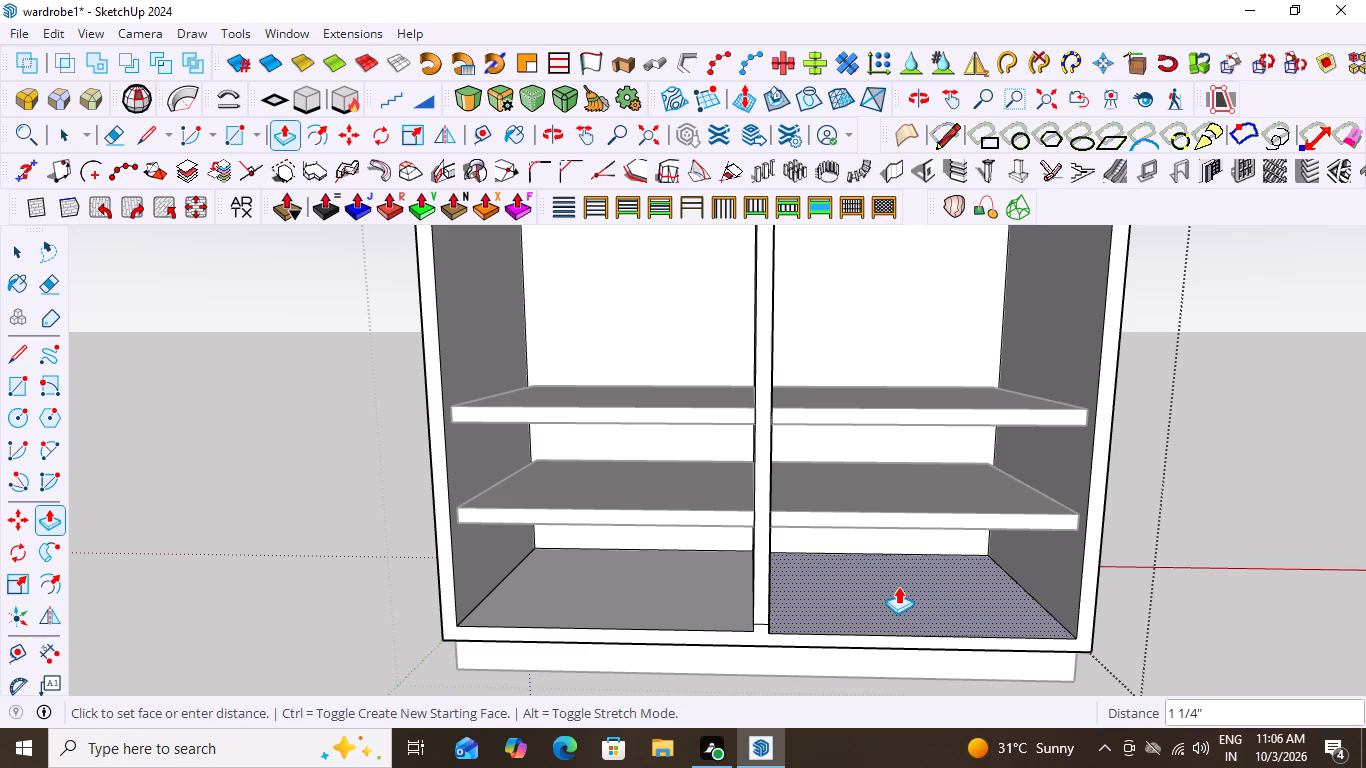
pyautogui.press('2')
pyautogui.press('BackSpace')
pyautogui.press('1')
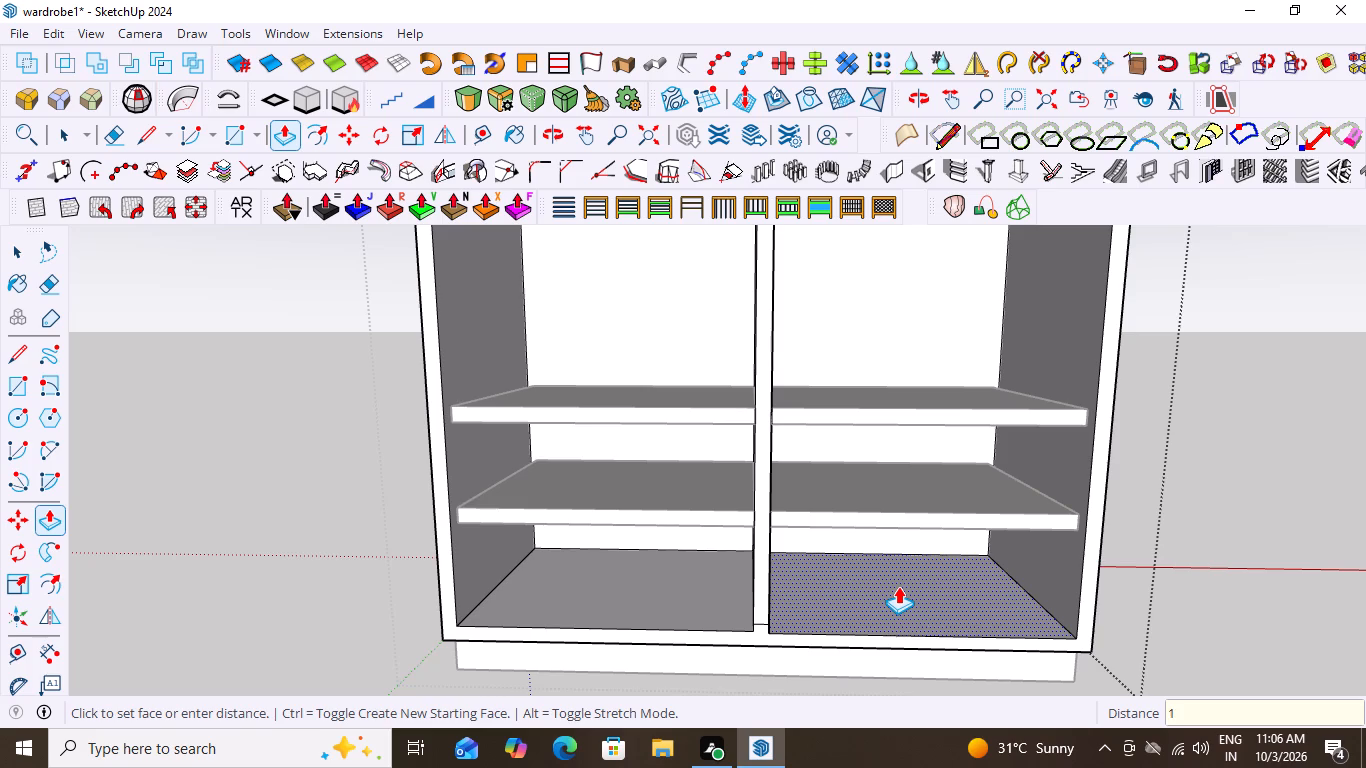
pyautogui.hotkey('shift', '"')
pyautogui.press('Return')
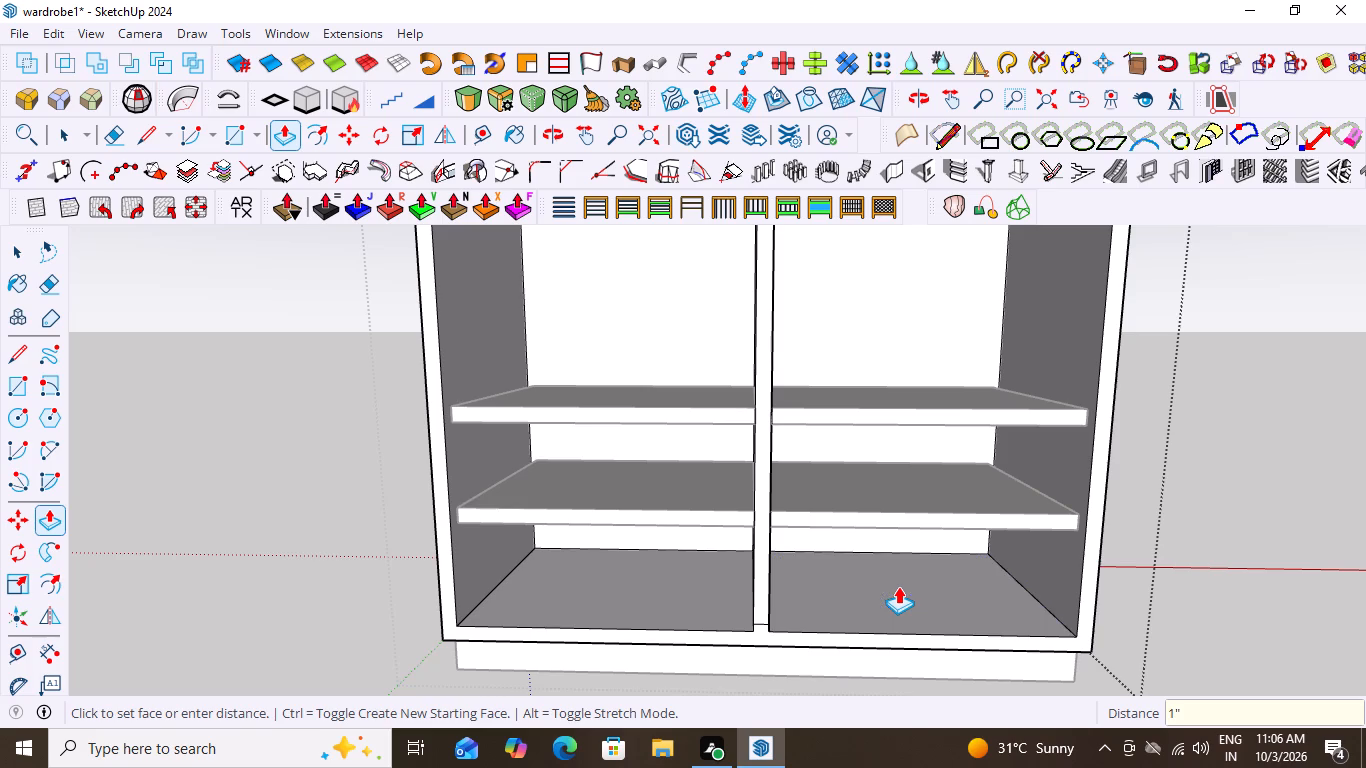
pyautogui.scroll(-7, 823, 567)
pyautogui.press('space')
pyautogui.click(1129, 516)
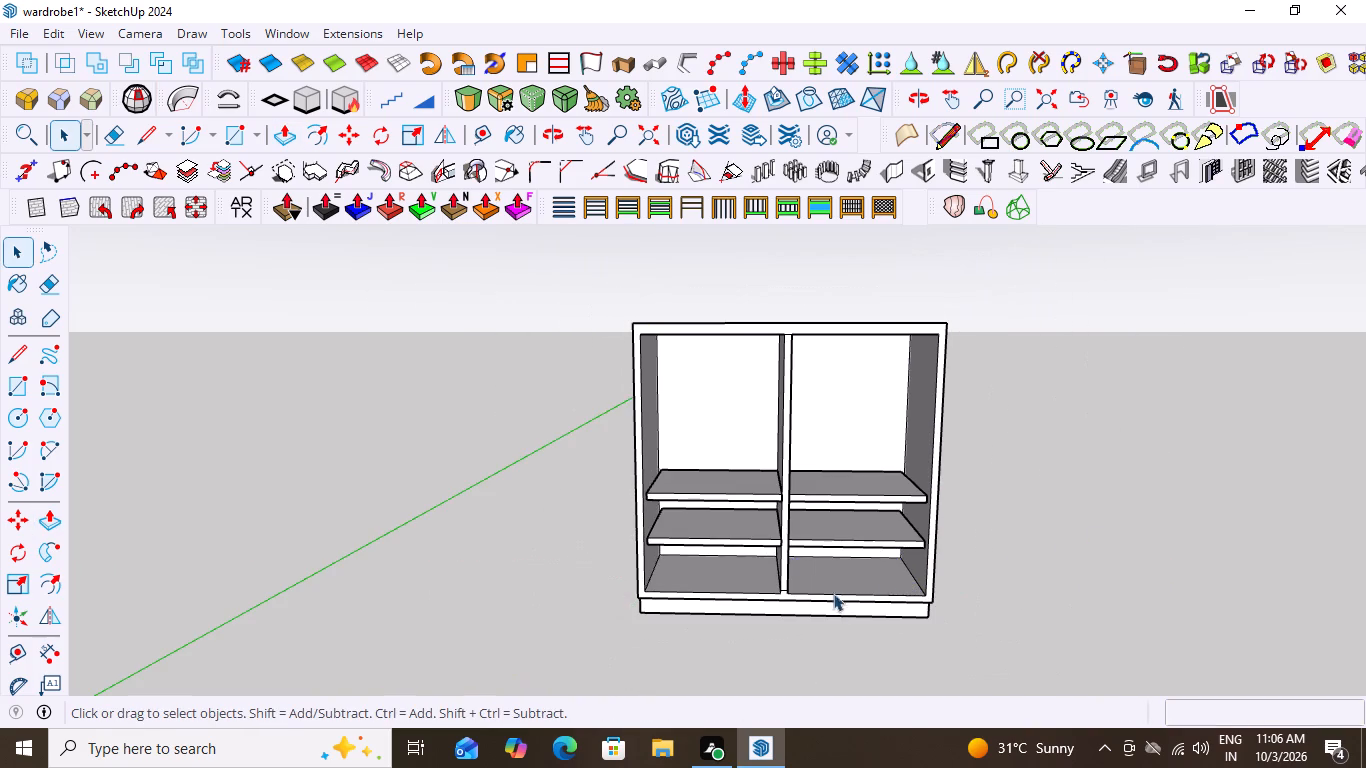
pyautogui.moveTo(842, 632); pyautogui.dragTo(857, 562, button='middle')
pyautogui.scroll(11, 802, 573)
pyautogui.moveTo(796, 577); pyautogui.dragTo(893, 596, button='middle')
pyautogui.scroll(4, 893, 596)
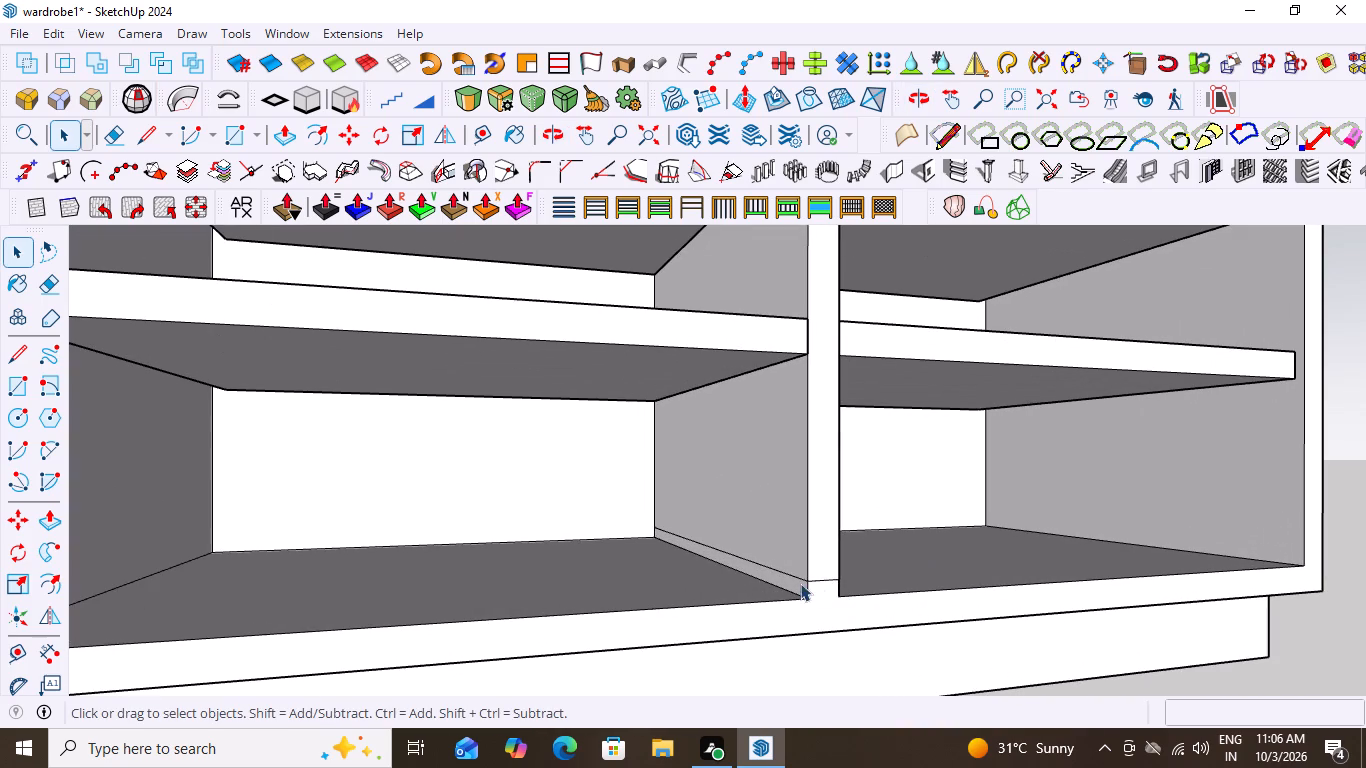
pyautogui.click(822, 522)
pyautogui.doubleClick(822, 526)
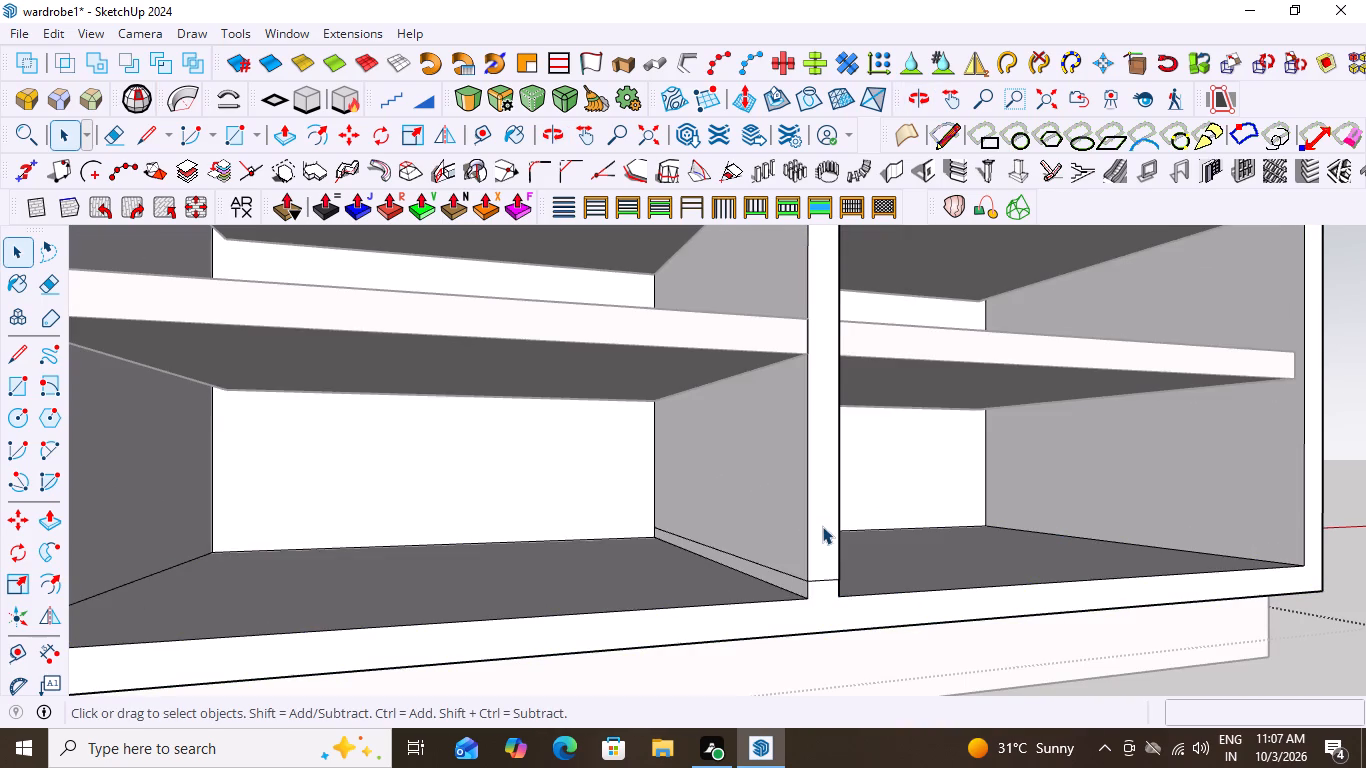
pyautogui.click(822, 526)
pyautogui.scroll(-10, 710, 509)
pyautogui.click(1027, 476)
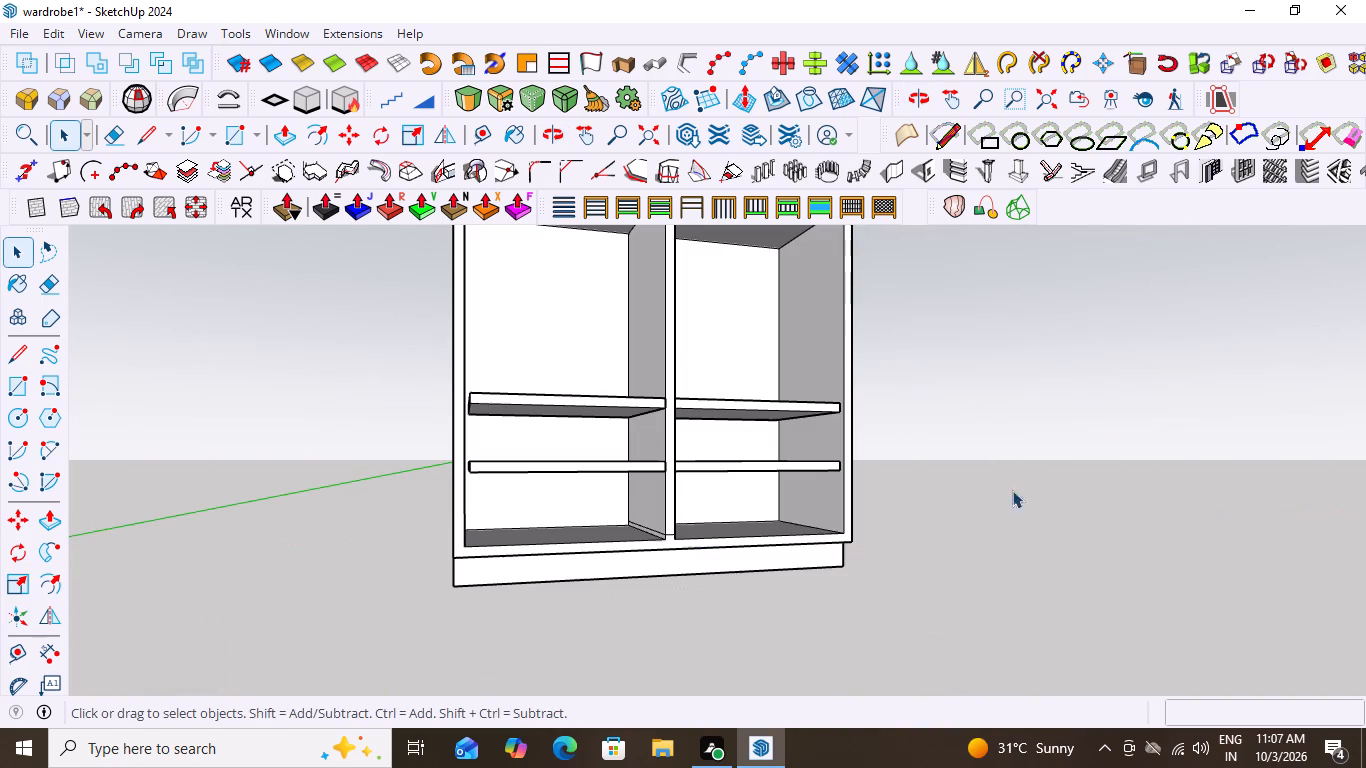
# Open the carcass group and delete the leftover edge along the base of the central partition's right face.
pyautogui.moveTo(744, 528); pyautogui.dragTo(742, 519, button='middle')
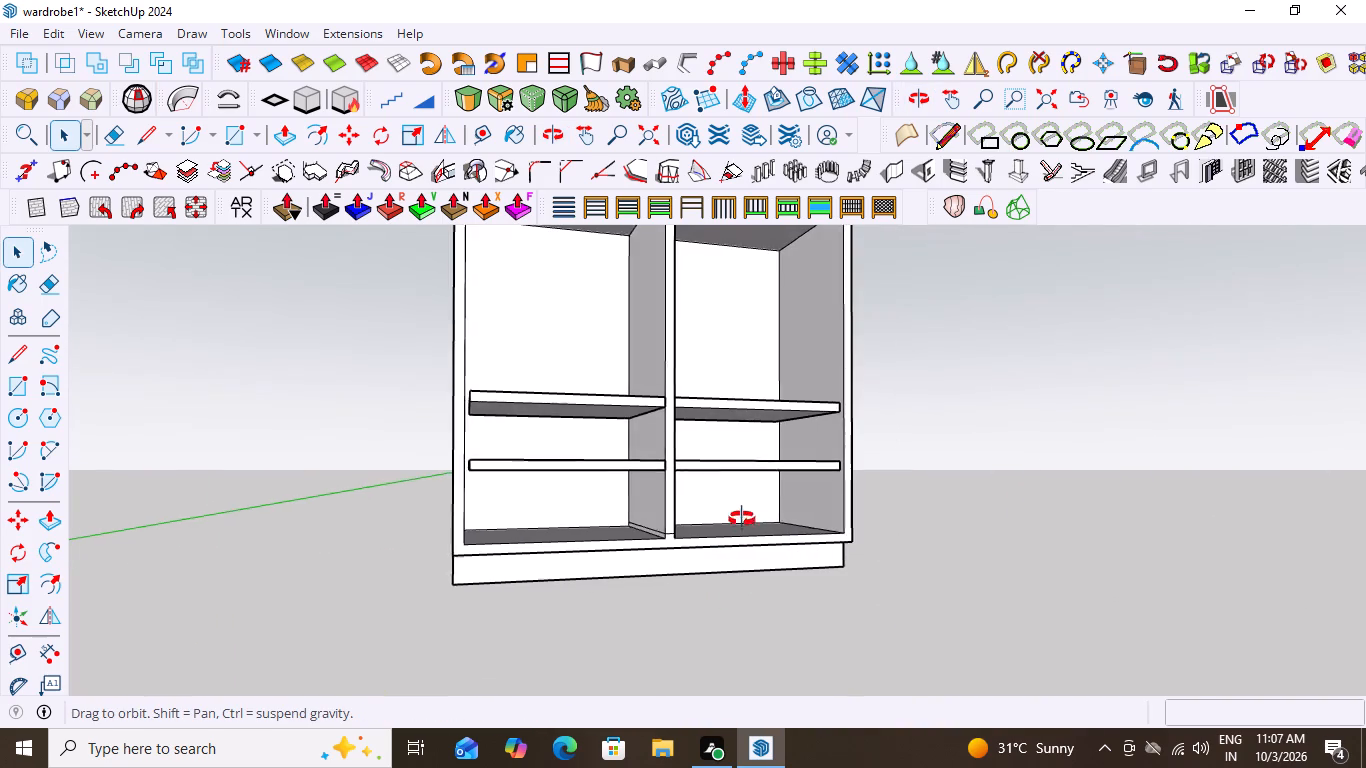
pyautogui.moveTo(742, 519); pyautogui.dragTo(551, 571, button='middle')
pyautogui.scroll(11, 653, 522)
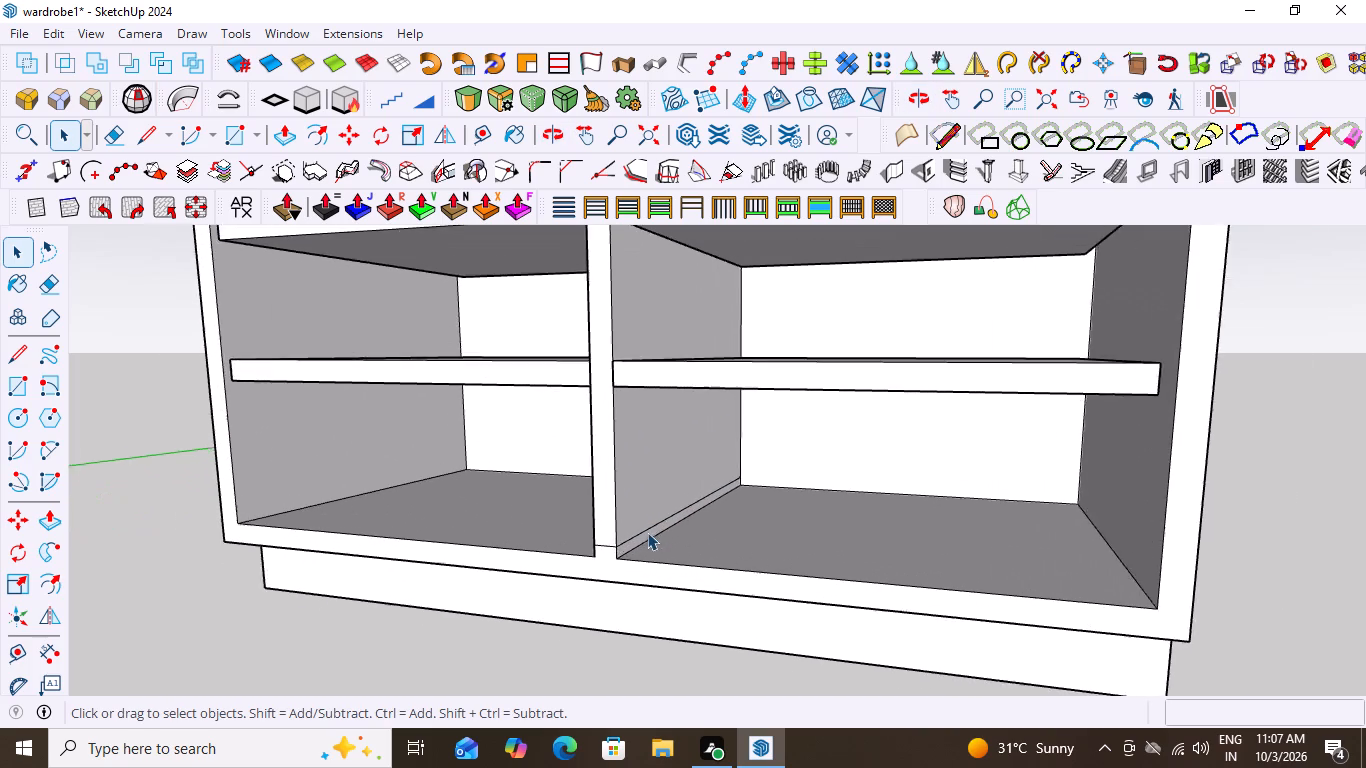
pyautogui.click(630, 553)
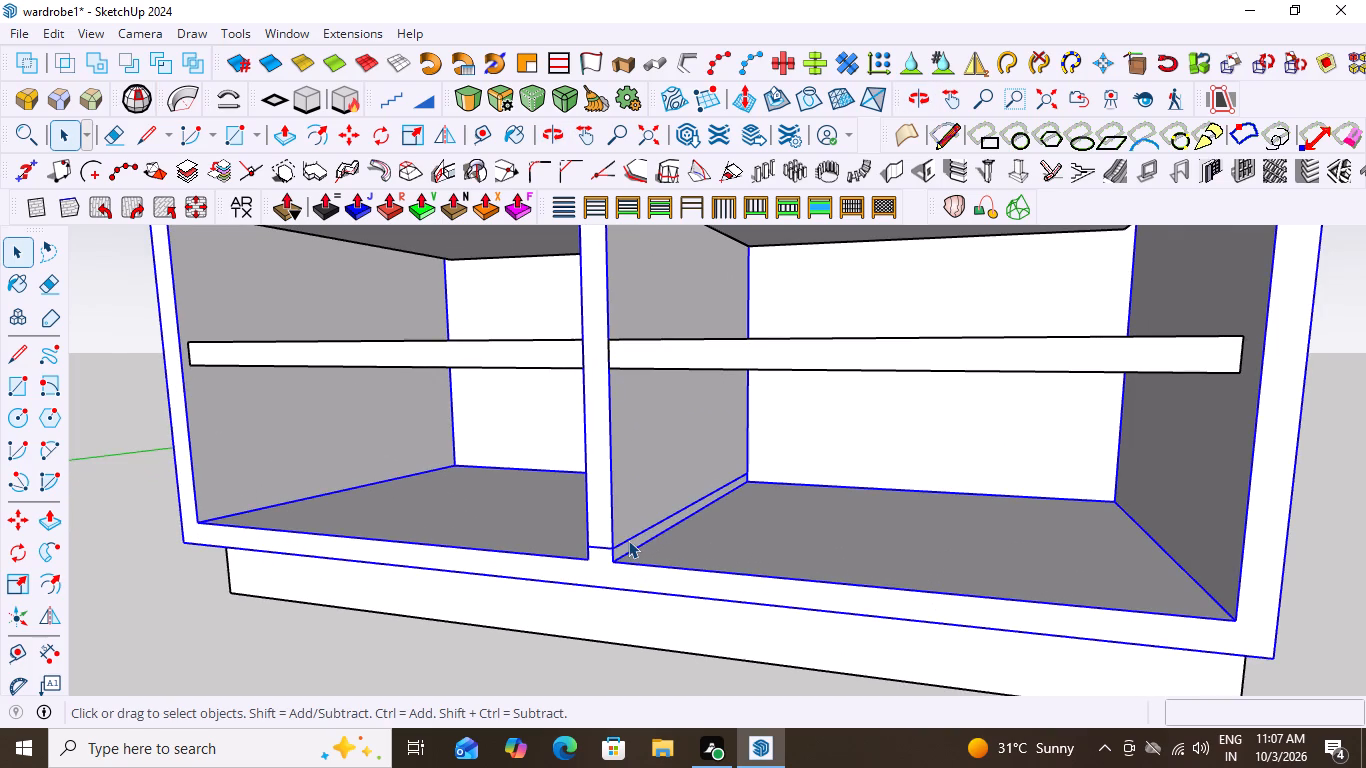
pyautogui.click(628, 540)
pyautogui.click(628, 540)
pyautogui.click(628, 540)
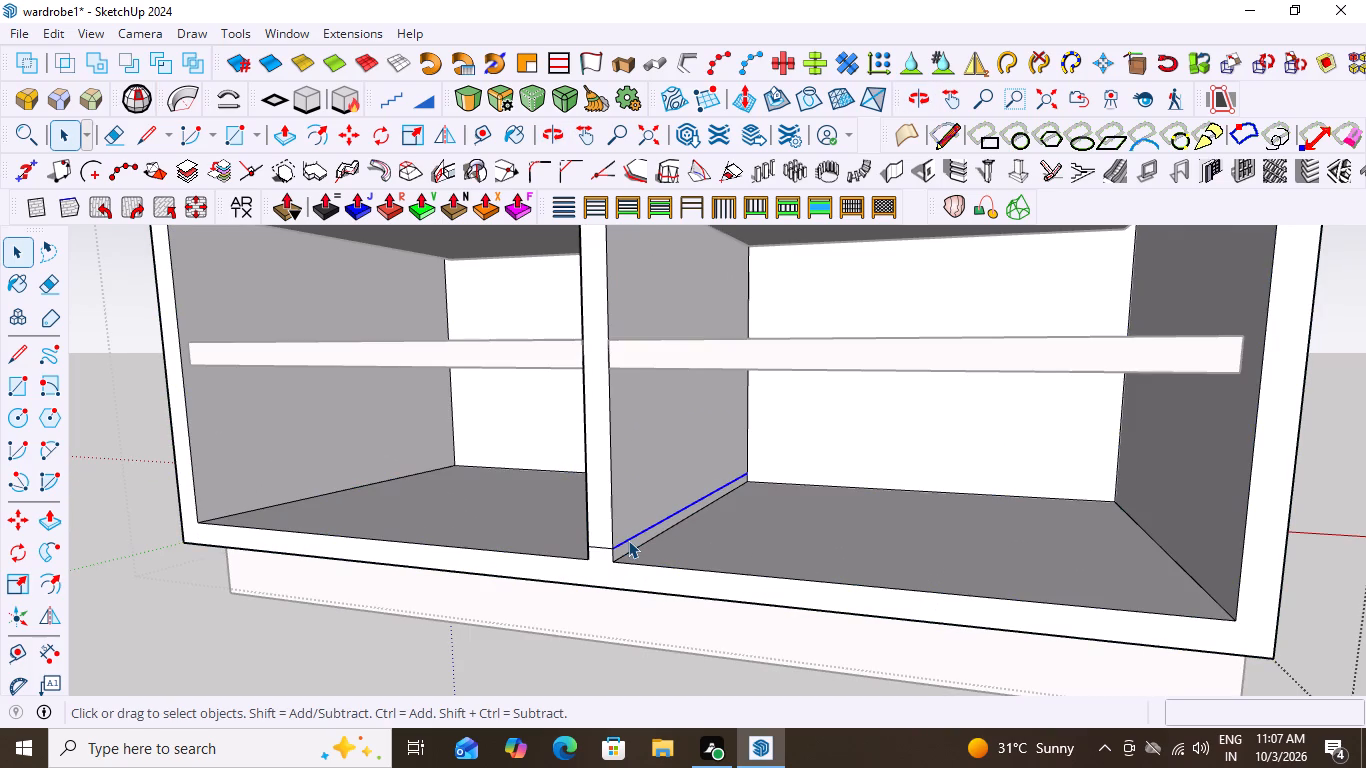
pyautogui.press('Delete')
# Delete the short leftover edge across the front of the central partition's base and close the carcass group.
pyautogui.click(605, 544)
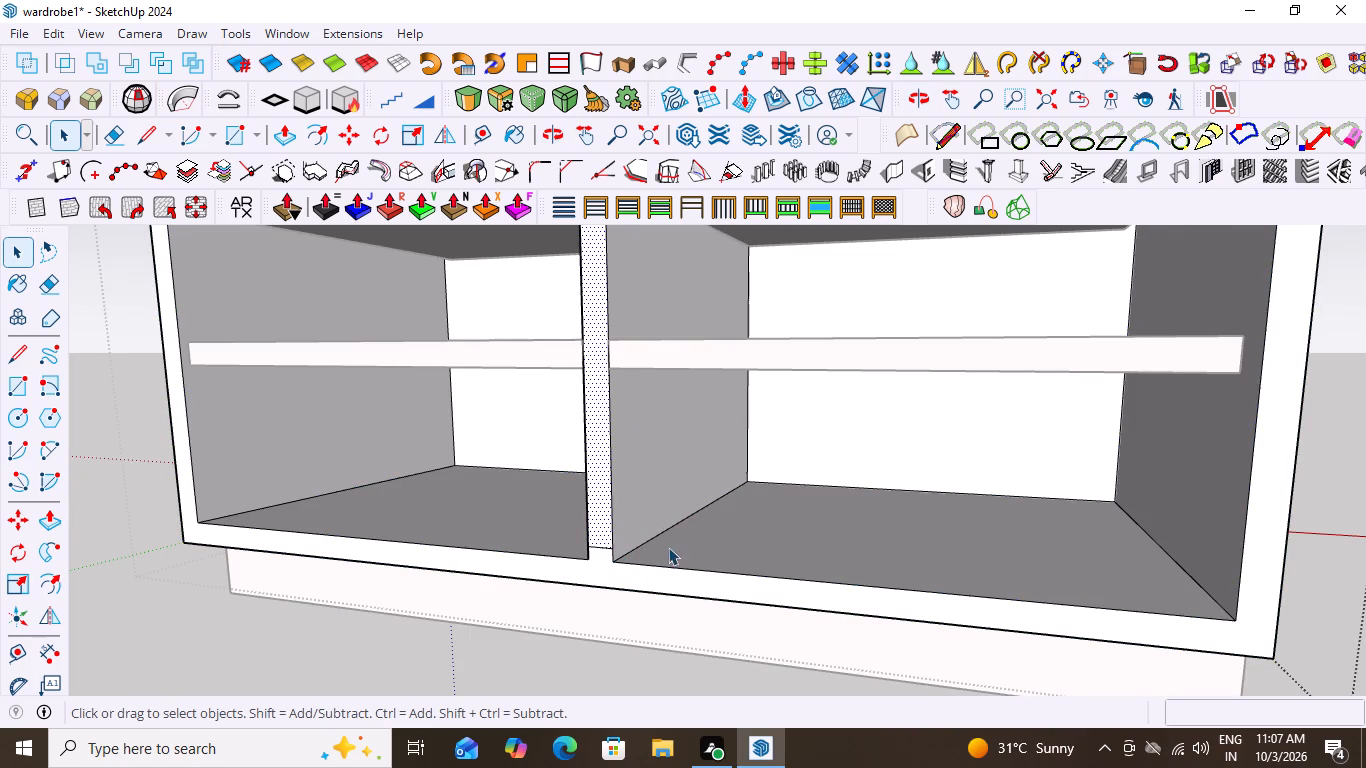
pyautogui.click(602, 547)
pyautogui.press('Delete')
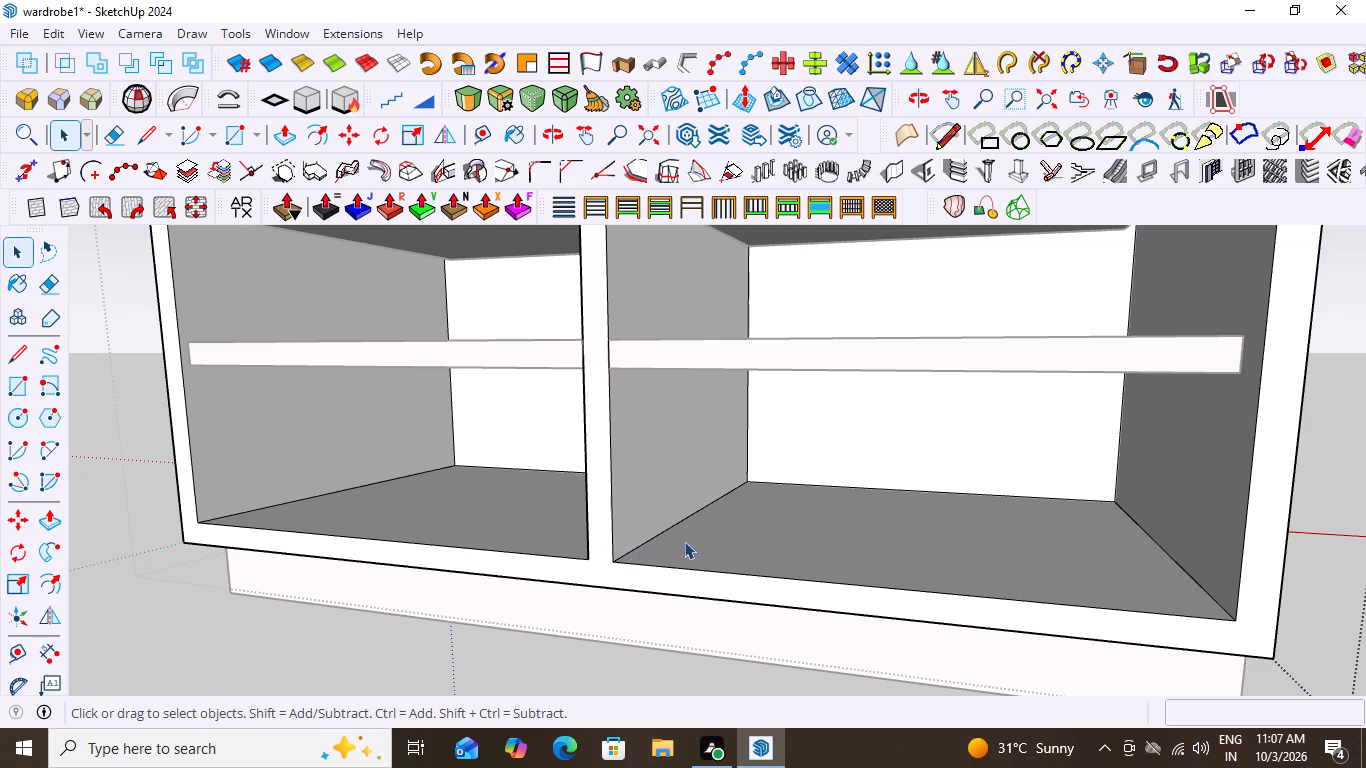
pyautogui.scroll(-5, 717, 537)
pyautogui.scroll(-1, 612, 548)
pyautogui.scroll(-2, 838, 630)
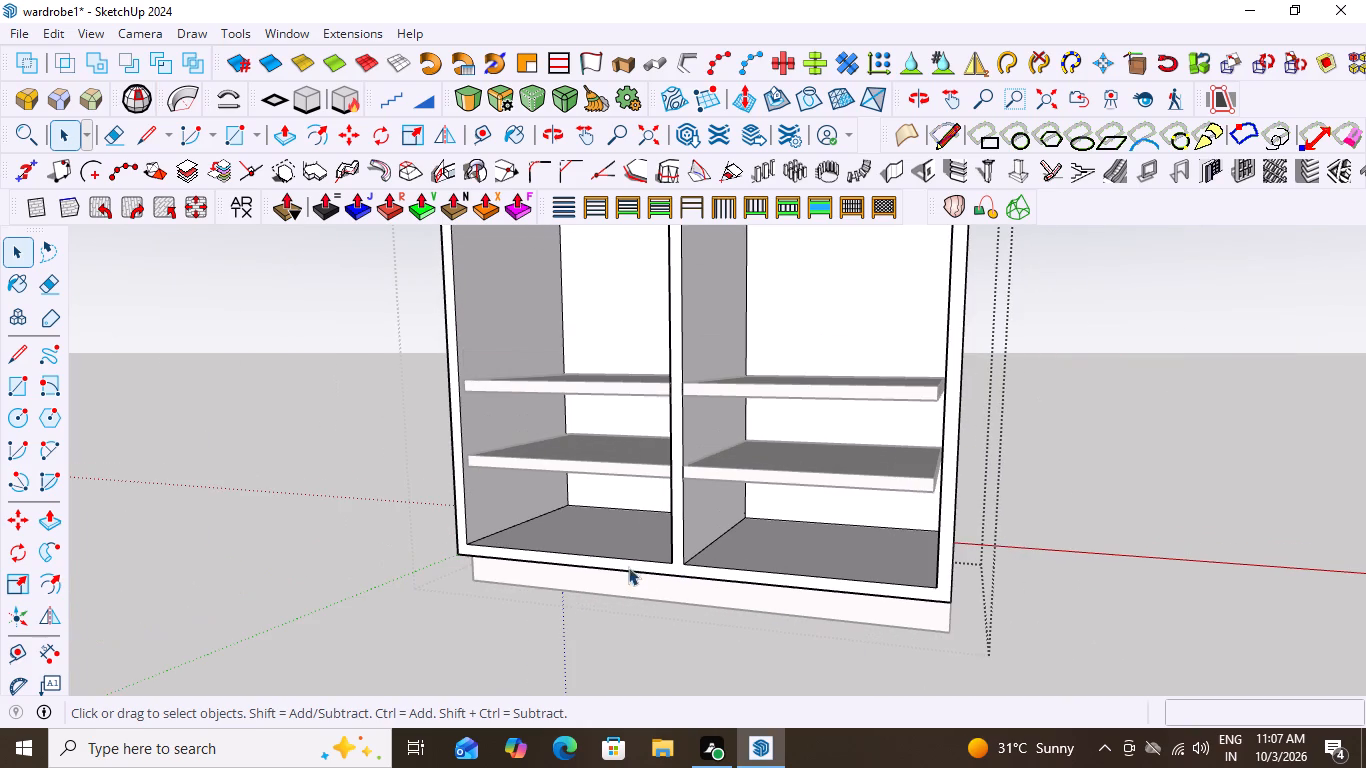
pyautogui.scroll(-2, 1153, 660)
pyautogui.scroll(-1, 747, 568)
pyautogui.scroll(-2, 1201, 598)
pyautogui.click(1176, 489)
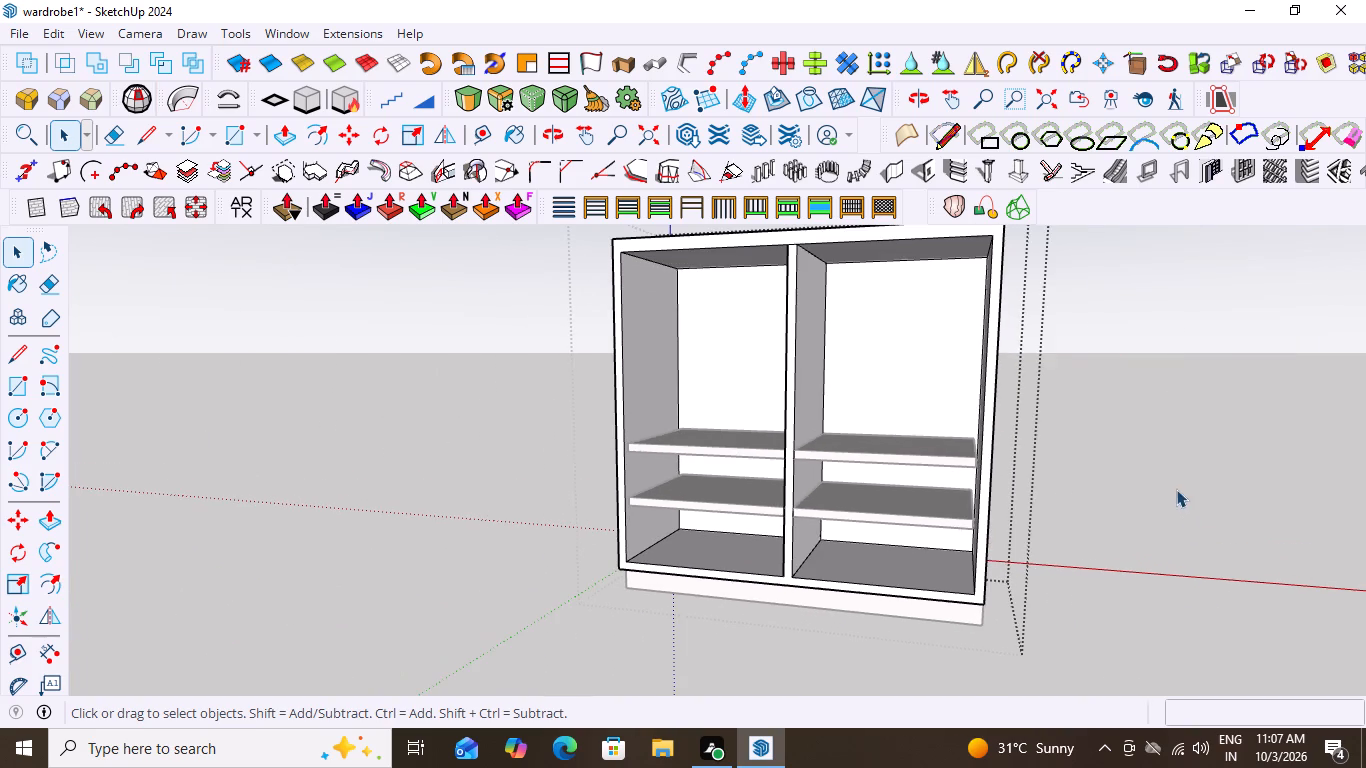
# Reopen the carcass group and delete the leftover edge along the base of the central partition's left face.
pyautogui.moveTo(742, 588); pyautogui.dragTo(1004, 620, button='middle')
pyautogui.scroll(5, 806, 553)
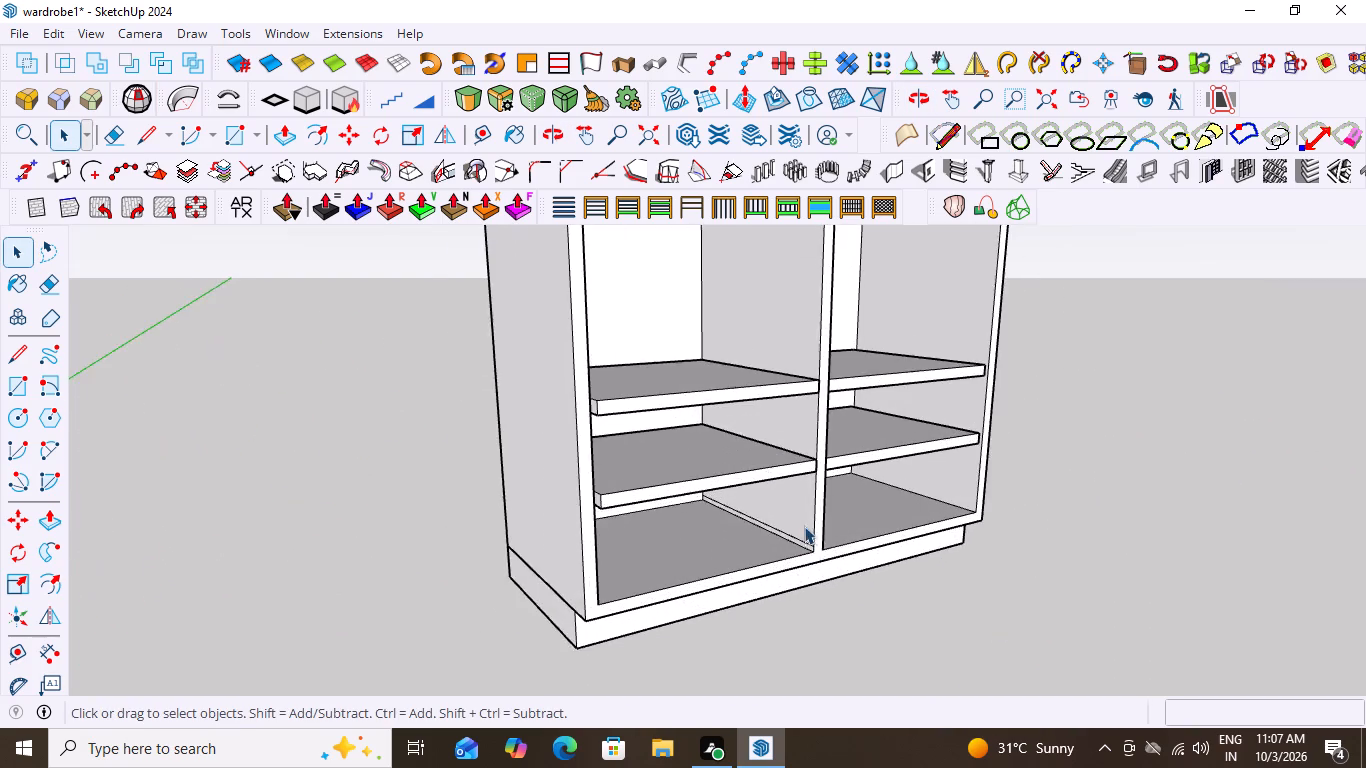
pyautogui.scroll(13, 804, 526)
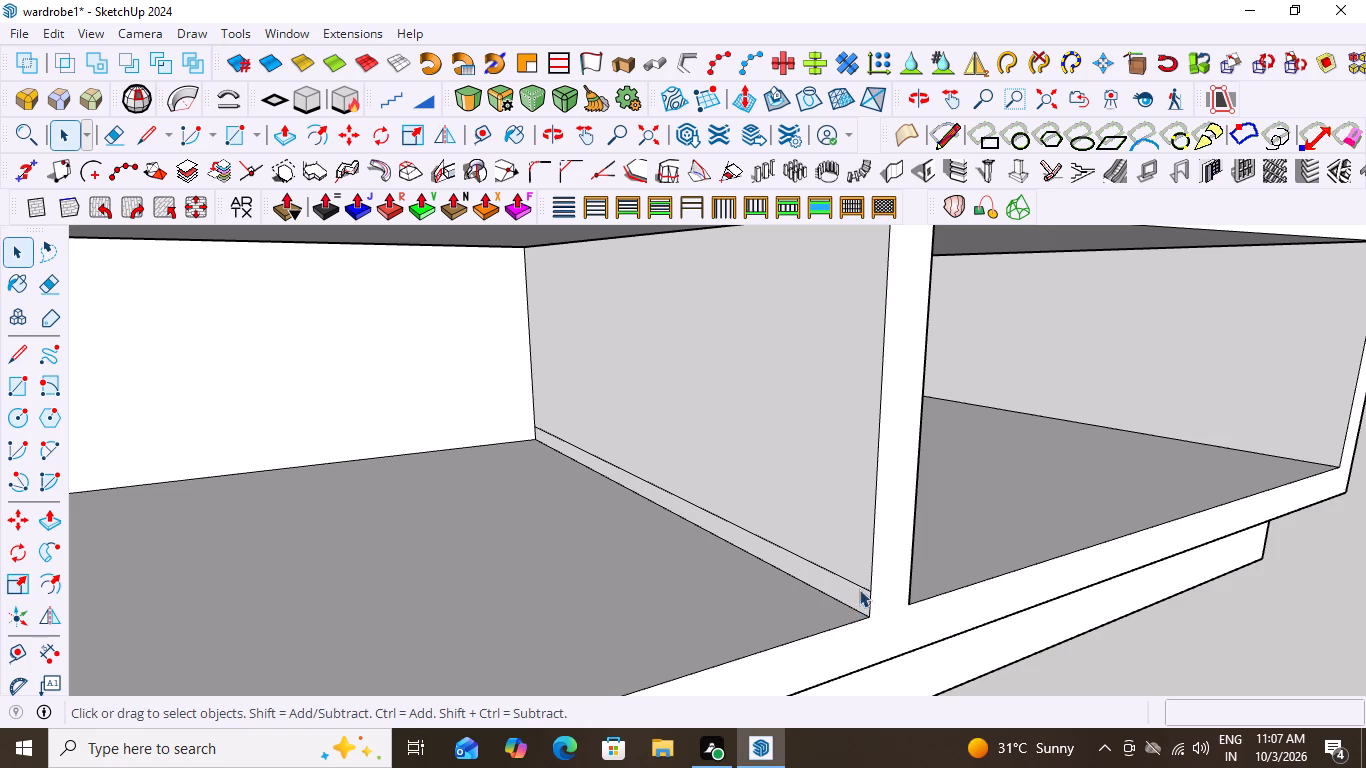
pyautogui.click(860, 584)
pyautogui.click(860, 584)
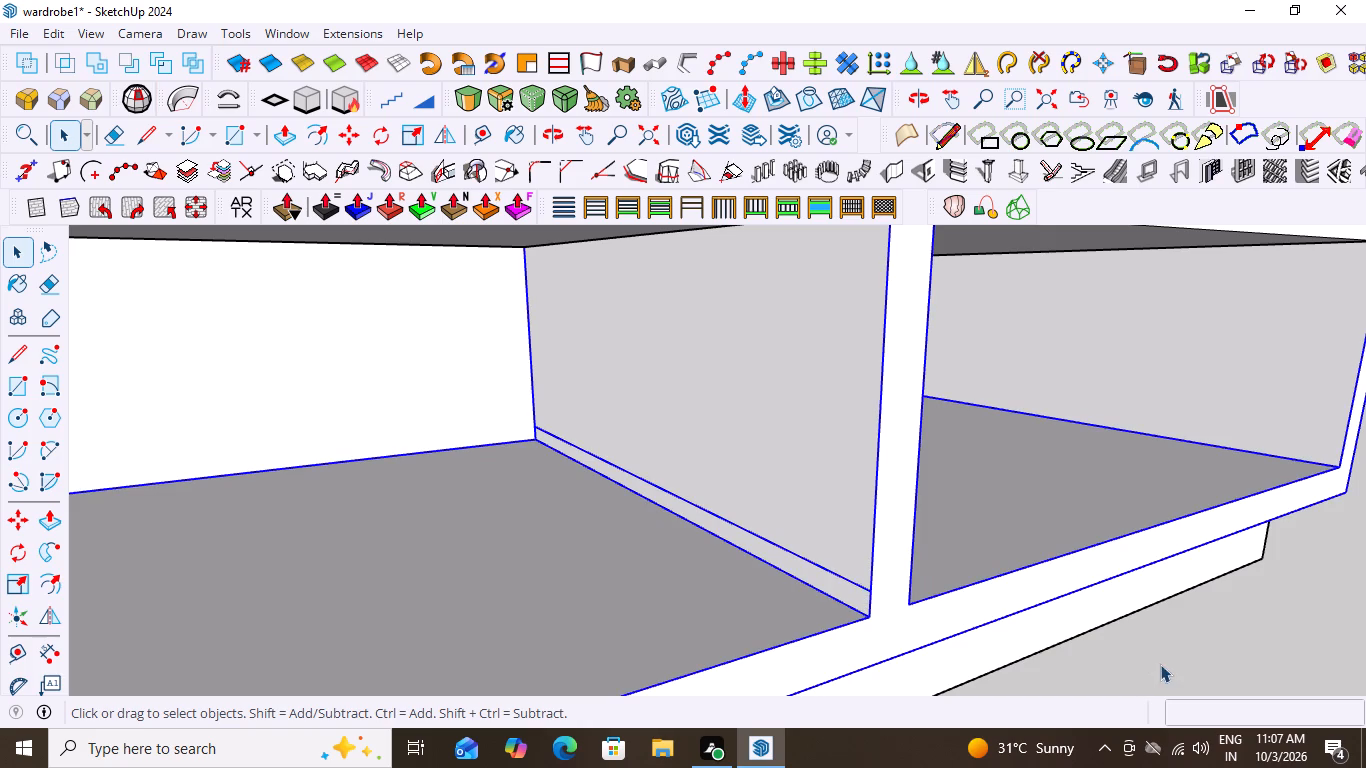
pyautogui.click(1160, 664)
pyautogui.click(842, 575)
pyautogui.click(842, 575)
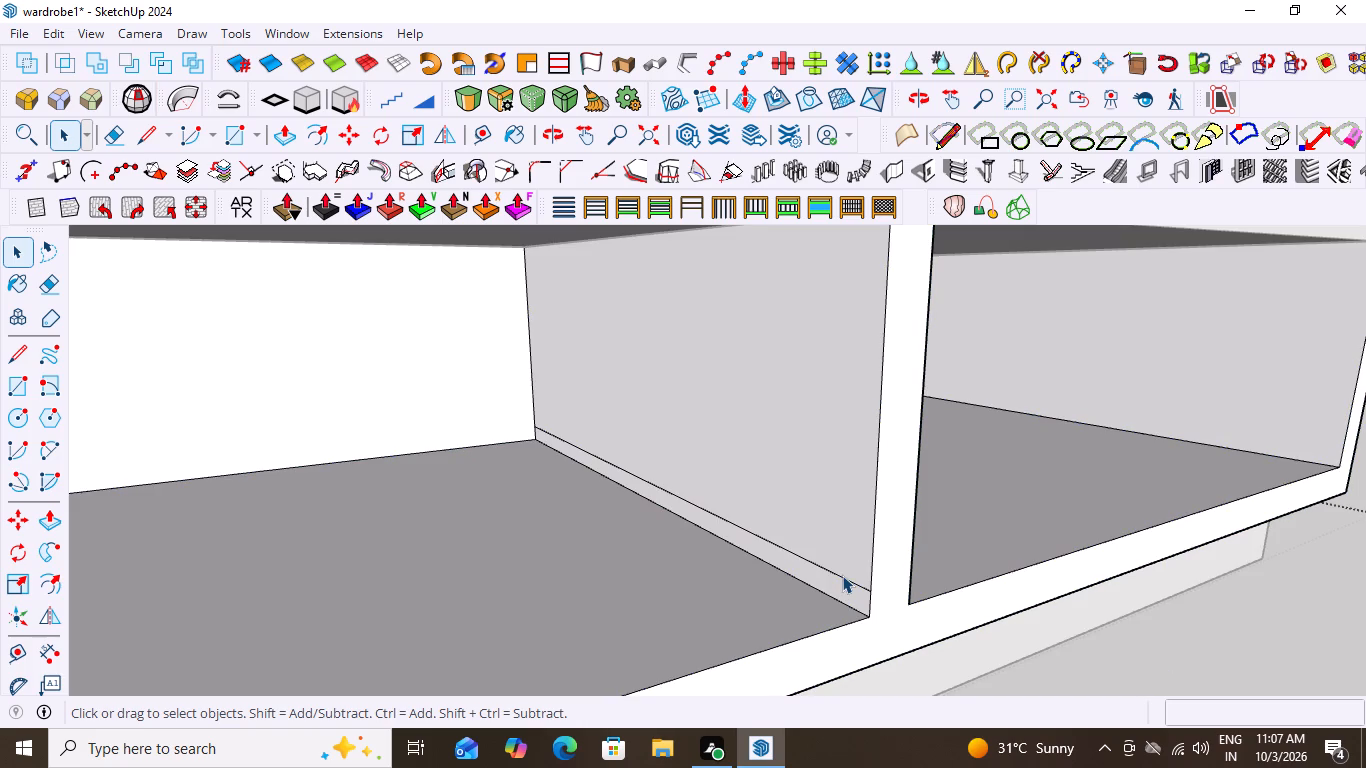
pyautogui.click(842, 575)
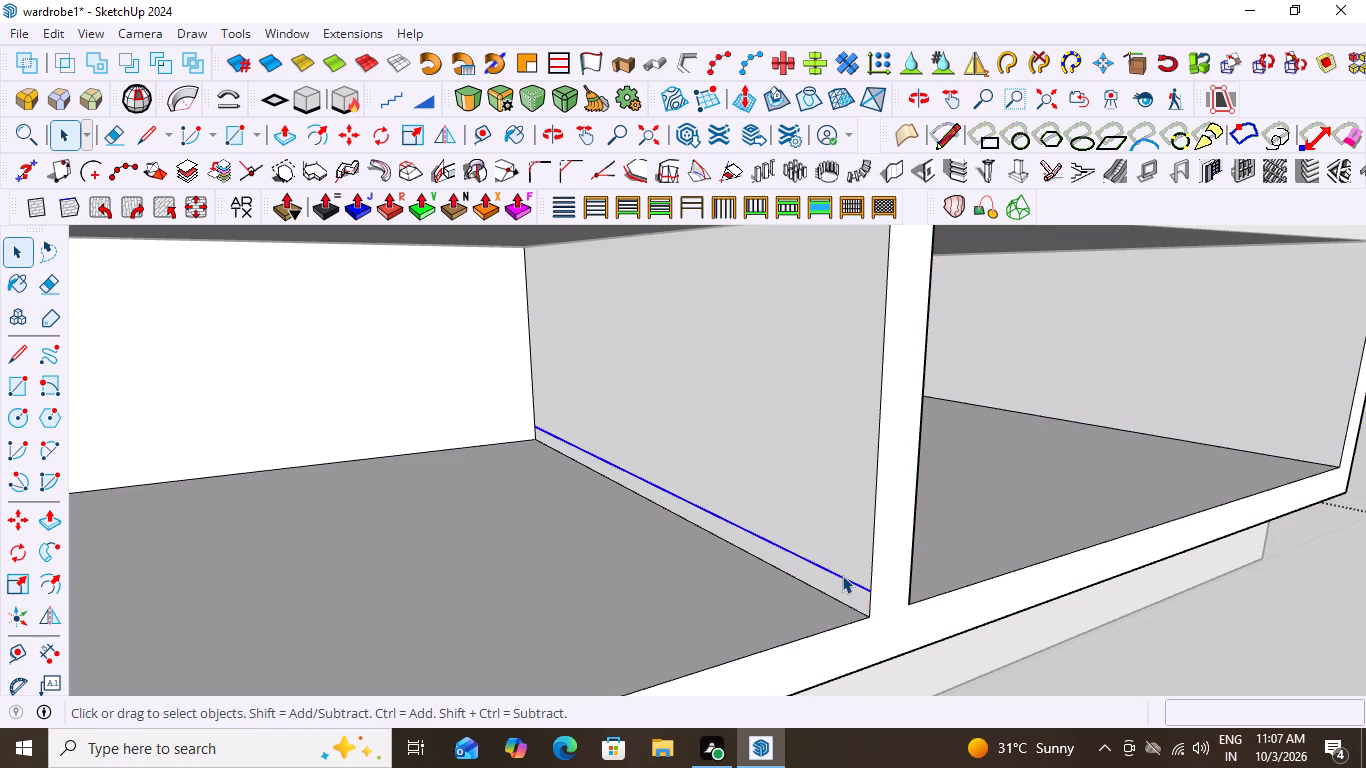
pyautogui.press('Delete')
# Examine the wardrobe's partition base, compartment floors and shelves from several angles.
pyautogui.scroll(-13, 687, 545)
pyautogui.moveTo(946, 577); pyautogui.dragTo(842, 589, button='middle')
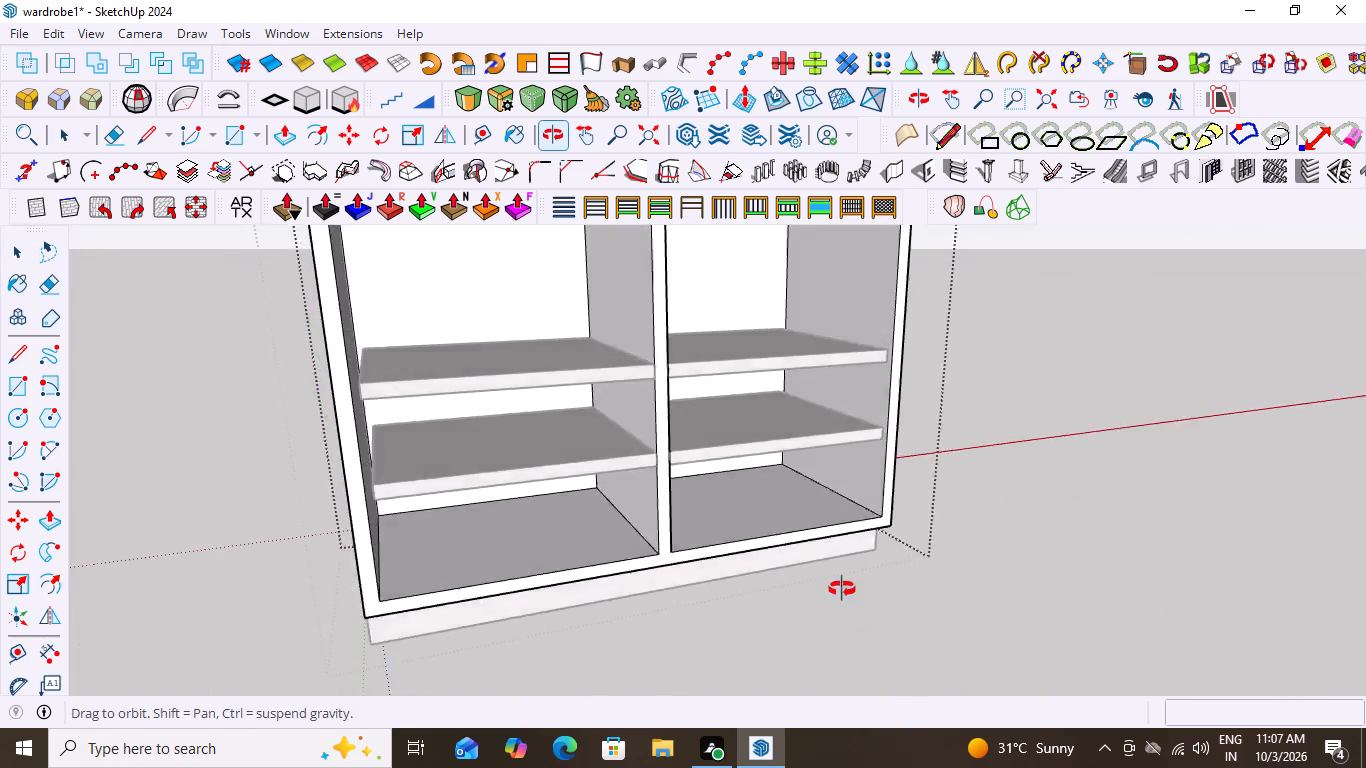
pyautogui.moveTo(842, 589); pyautogui.dragTo(789, 447, button='middle')
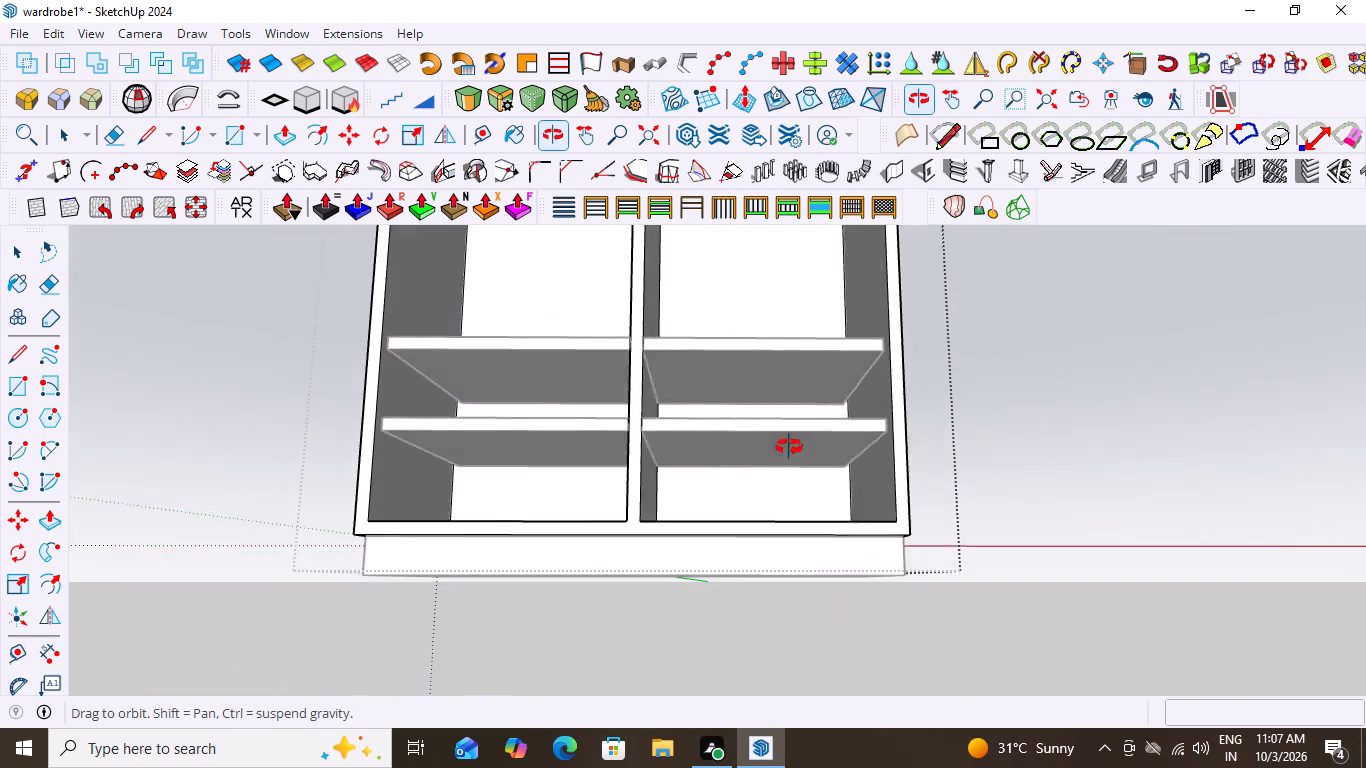
pyautogui.moveTo(789, 447); pyautogui.dragTo(753, 572, button='middle')
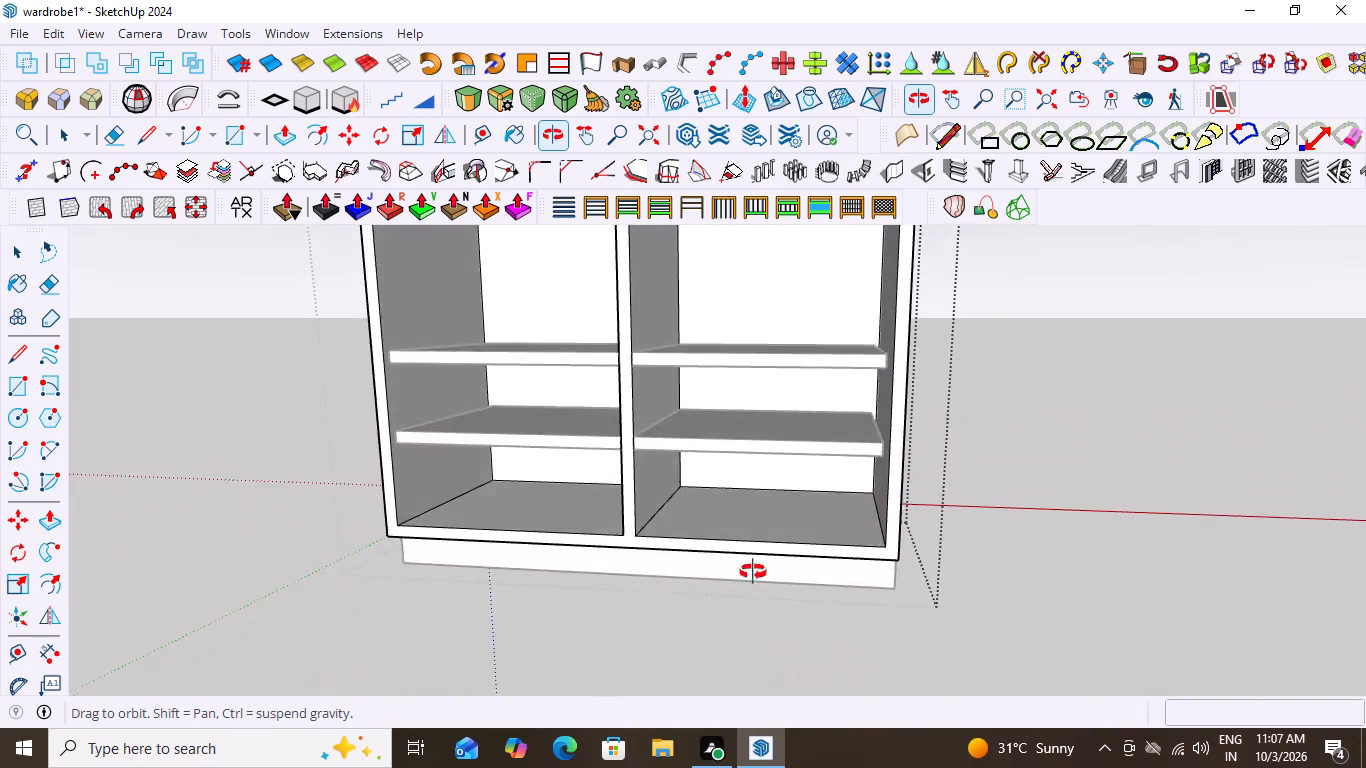
pyautogui.moveTo(753, 572); pyautogui.dragTo(807, 612, button='middle')
pyautogui.scroll(-8, 809, 613)
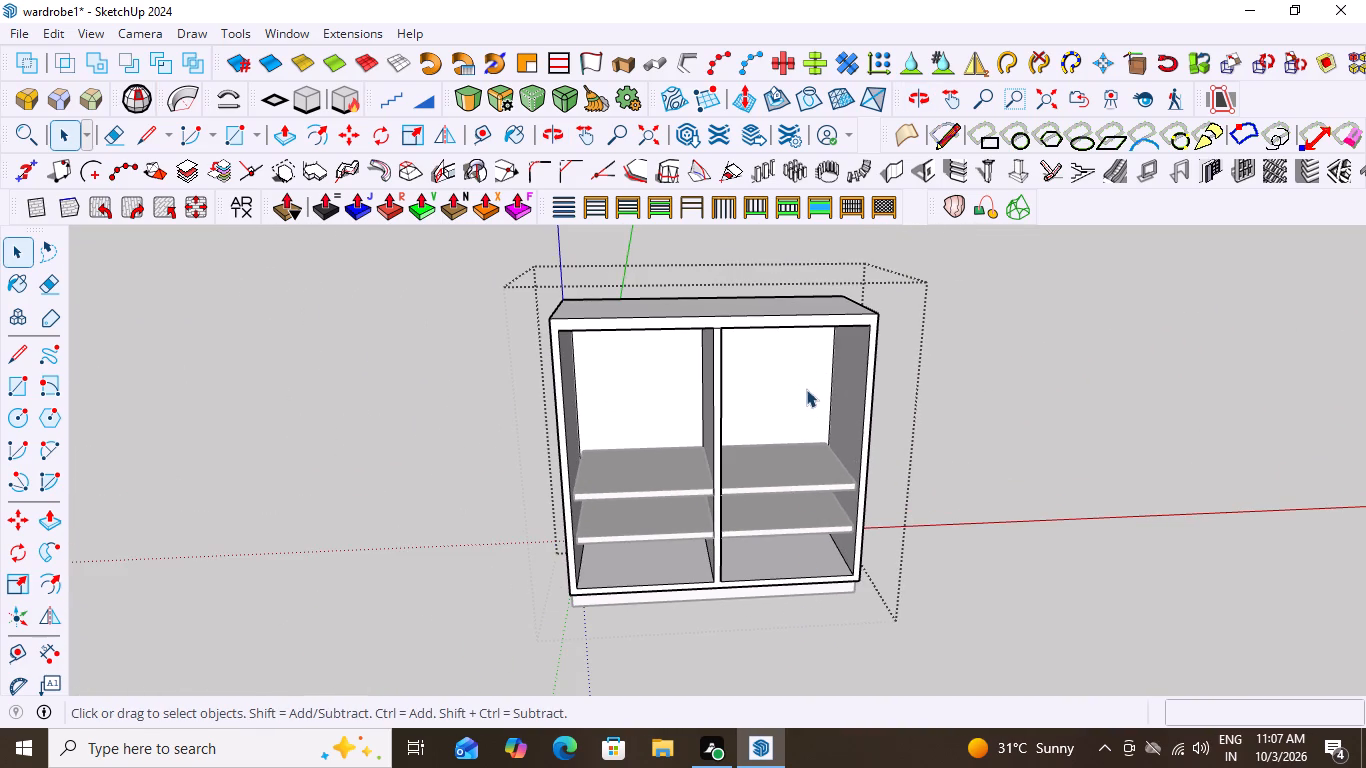
pyautogui.scroll(2, 847, 469)
pyautogui.moveTo(905, 476); pyautogui.dragTo(875, 284, button='middle')
pyautogui.moveTo(799, 485); pyautogui.dragTo(803, 508, button='middle')
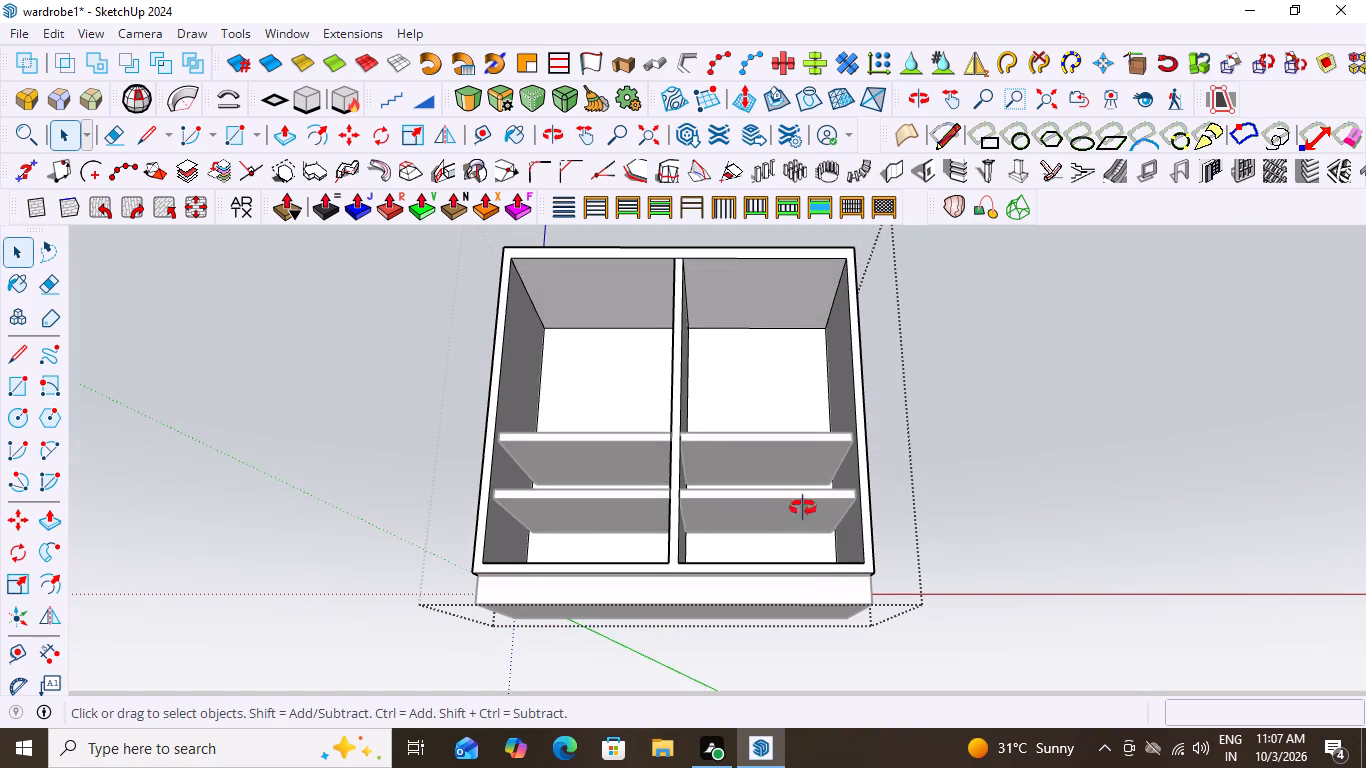
pyautogui.moveTo(803, 508); pyautogui.dragTo(821, 604, button='middle')
pyautogui.scroll(6, 709, 562)
pyautogui.moveTo(774, 552); pyautogui.dragTo(548, 552, button='middle')
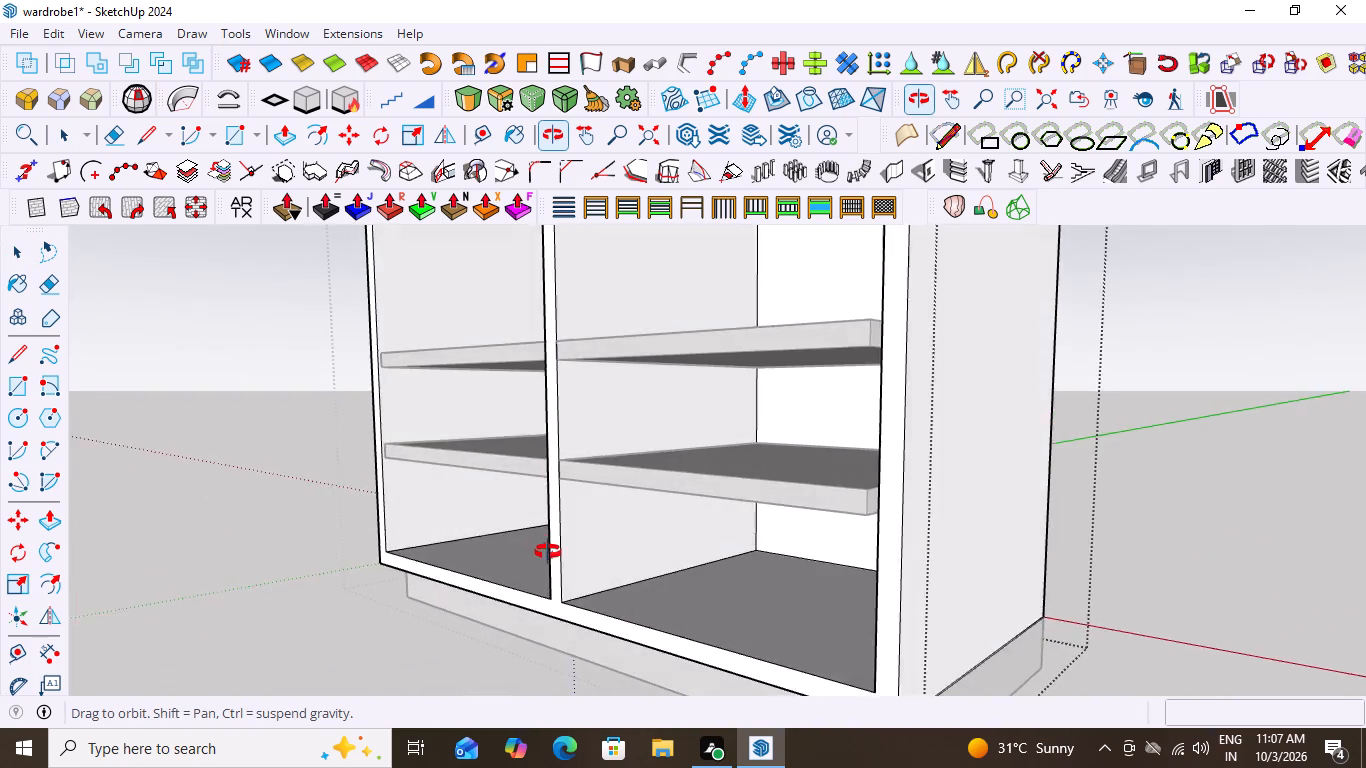
pyautogui.moveTo(548, 552); pyautogui.dragTo(661, 557, button='middle')
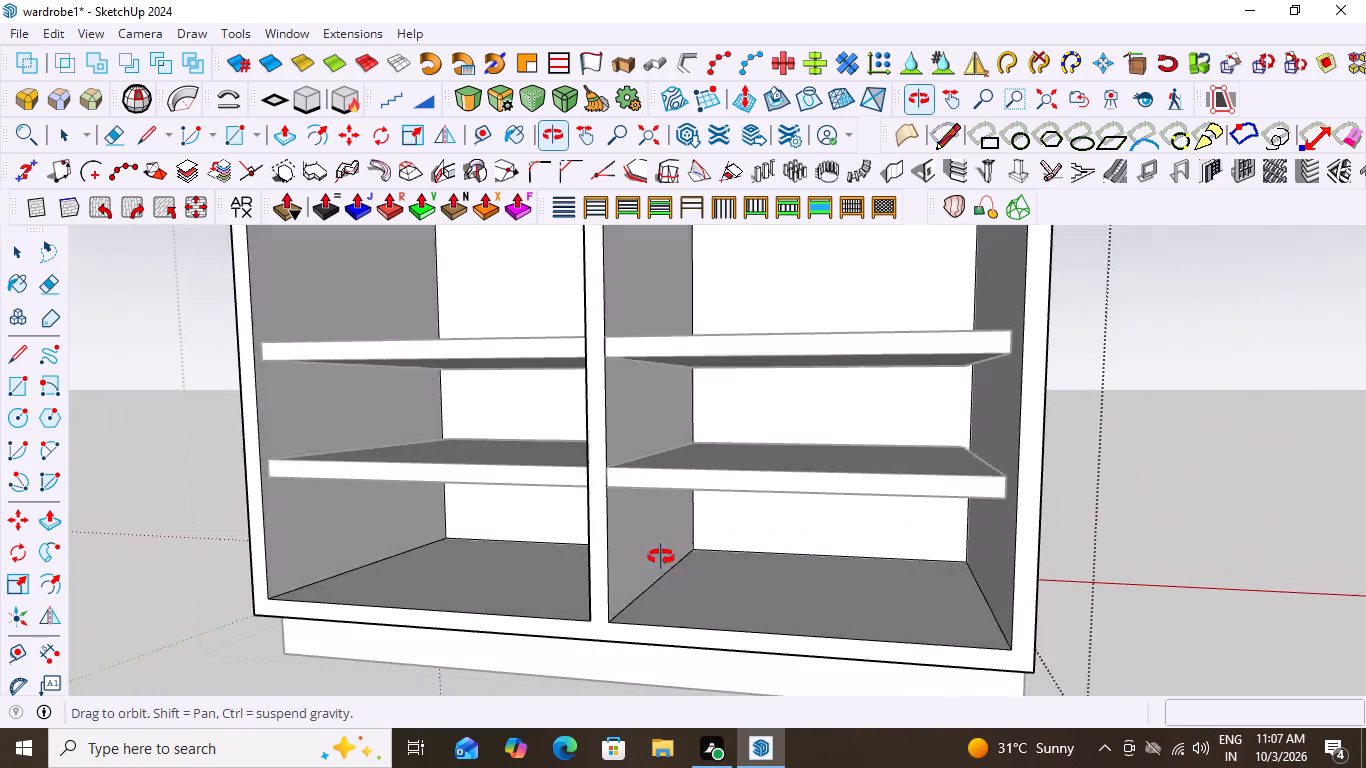
pyautogui.moveTo(661, 557); pyautogui.dragTo(810, 549, button='middle')
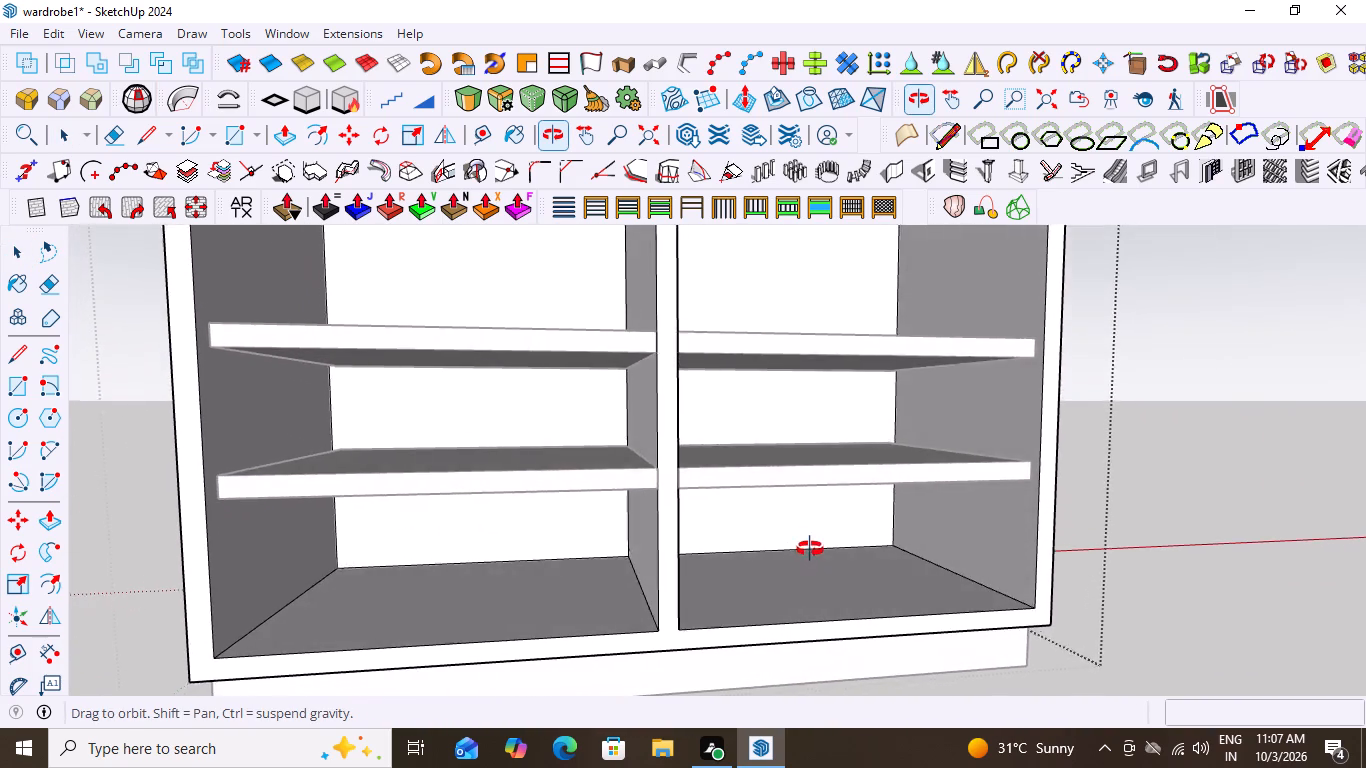
pyautogui.moveTo(810, 549); pyautogui.dragTo(881, 589, button='middle')
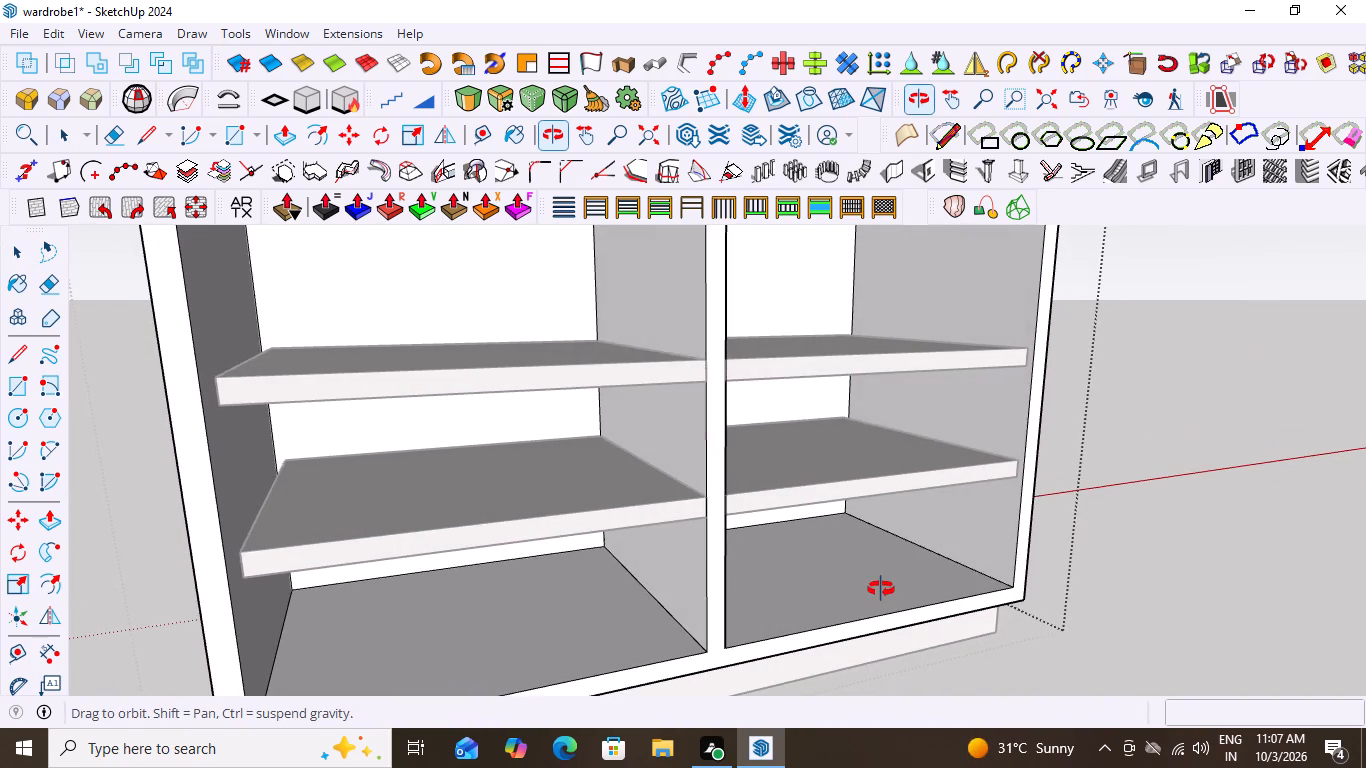
# Push the top panel's underside up by 1" in the right compartment.
pyautogui.moveTo(881, 589); pyautogui.dragTo(762, 615, button='middle')
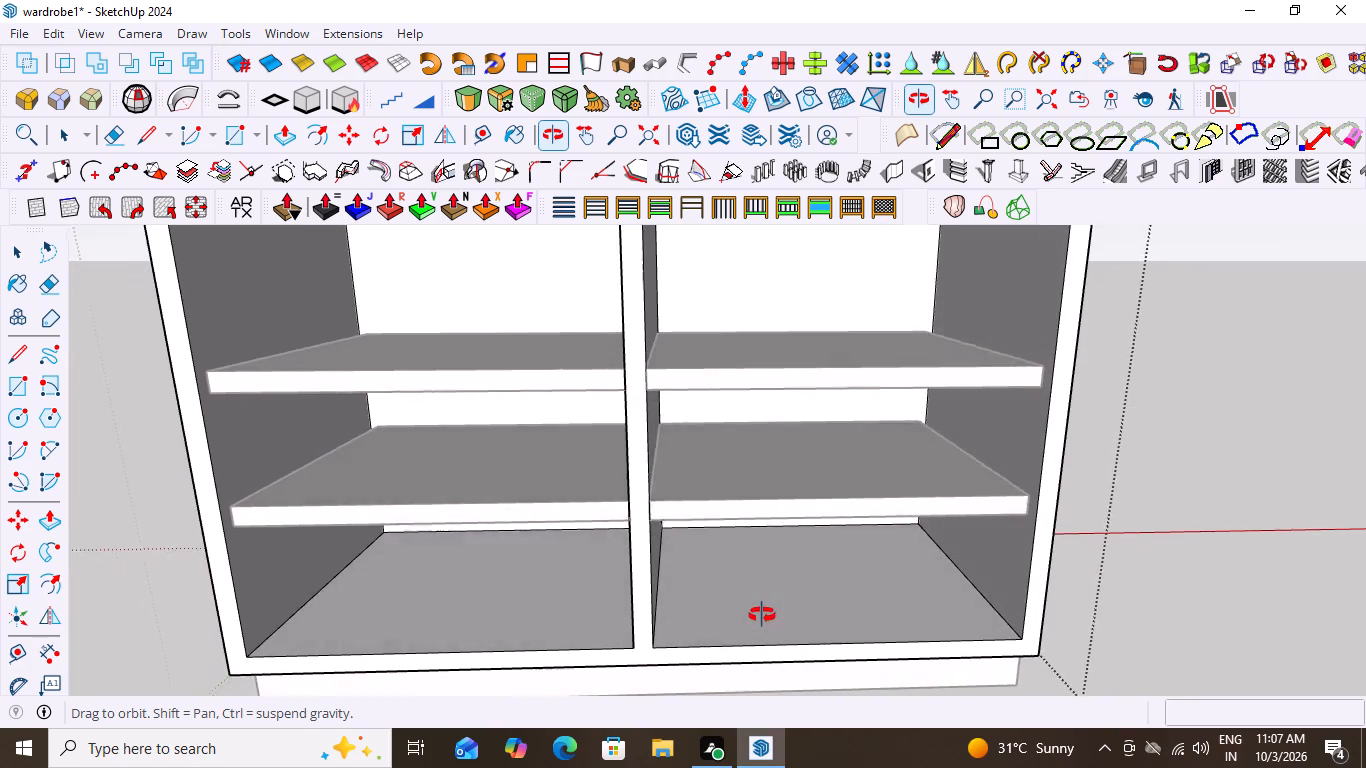
pyautogui.moveTo(762, 615); pyautogui.dragTo(761, 621, button='middle')
pyautogui.scroll(-8, 761, 621)
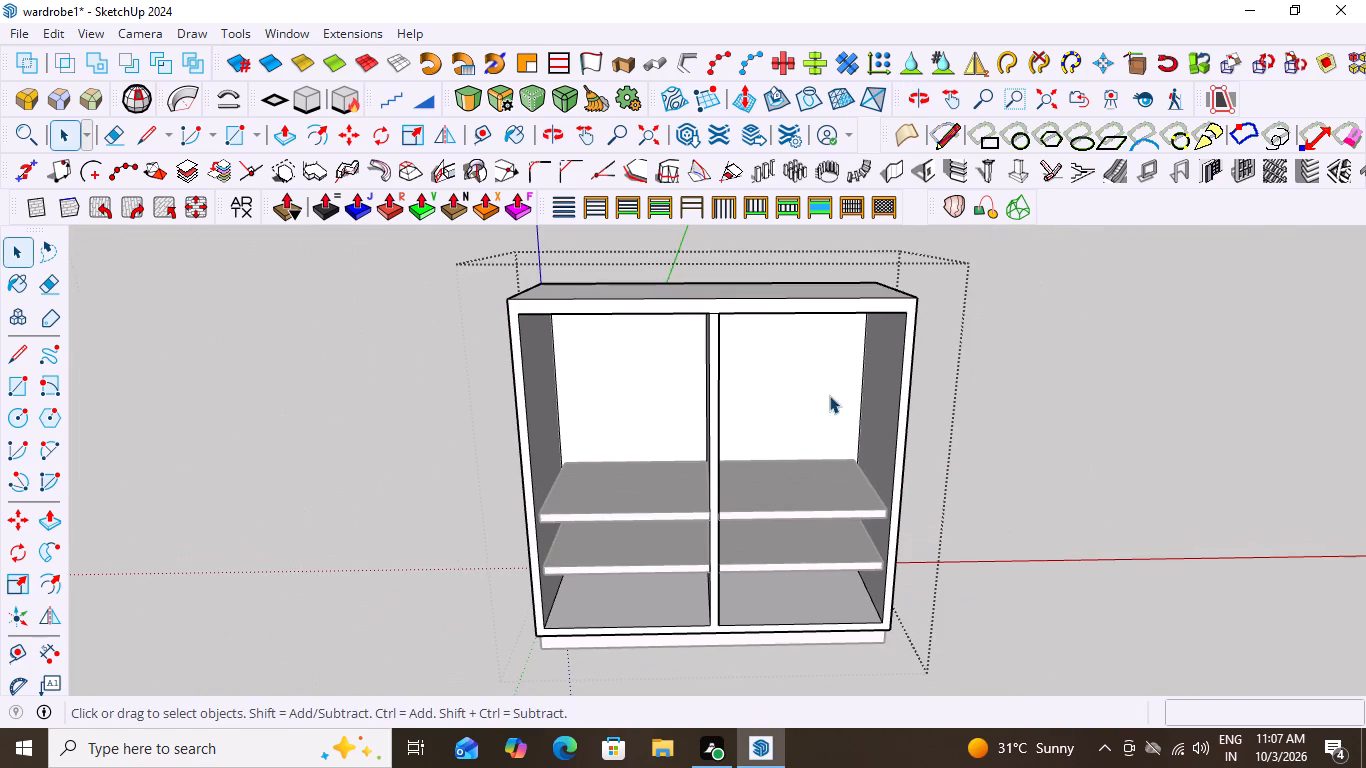
pyautogui.moveTo(832, 363); pyautogui.dragTo(796, 222, button='middle')
pyautogui.scroll(3, 798, 272)
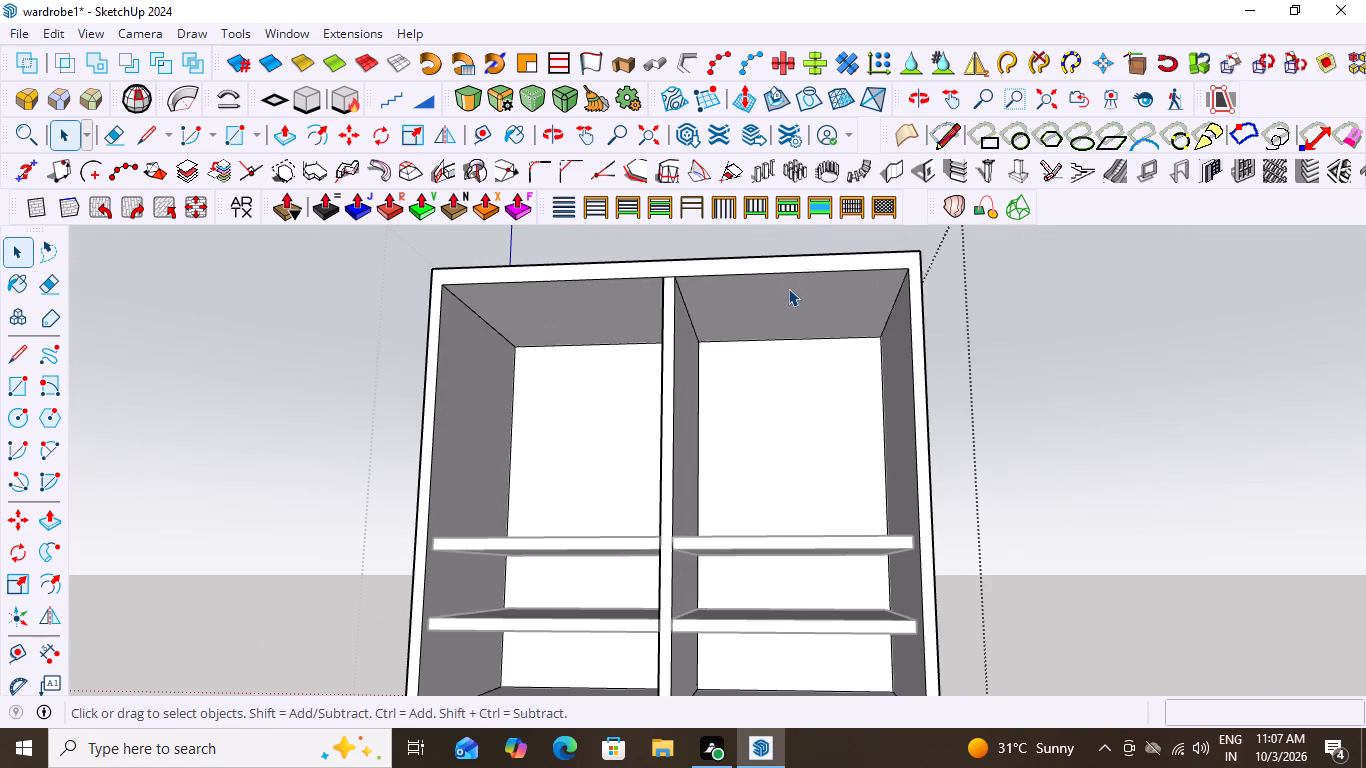
pyautogui.click(779, 300)
pyautogui.press('p')
pyautogui.click(779, 300)
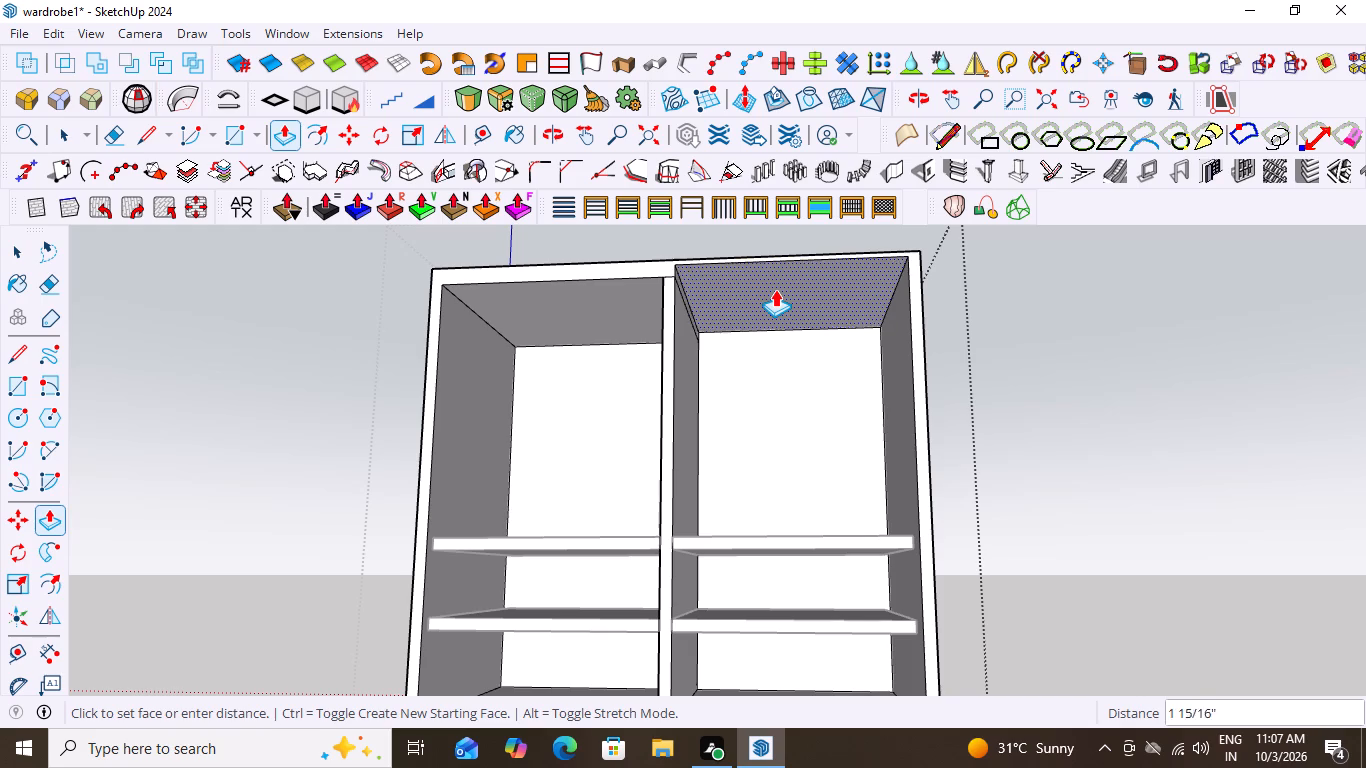
pyautogui.press('1')
pyautogui.hotkey('shift', '"')
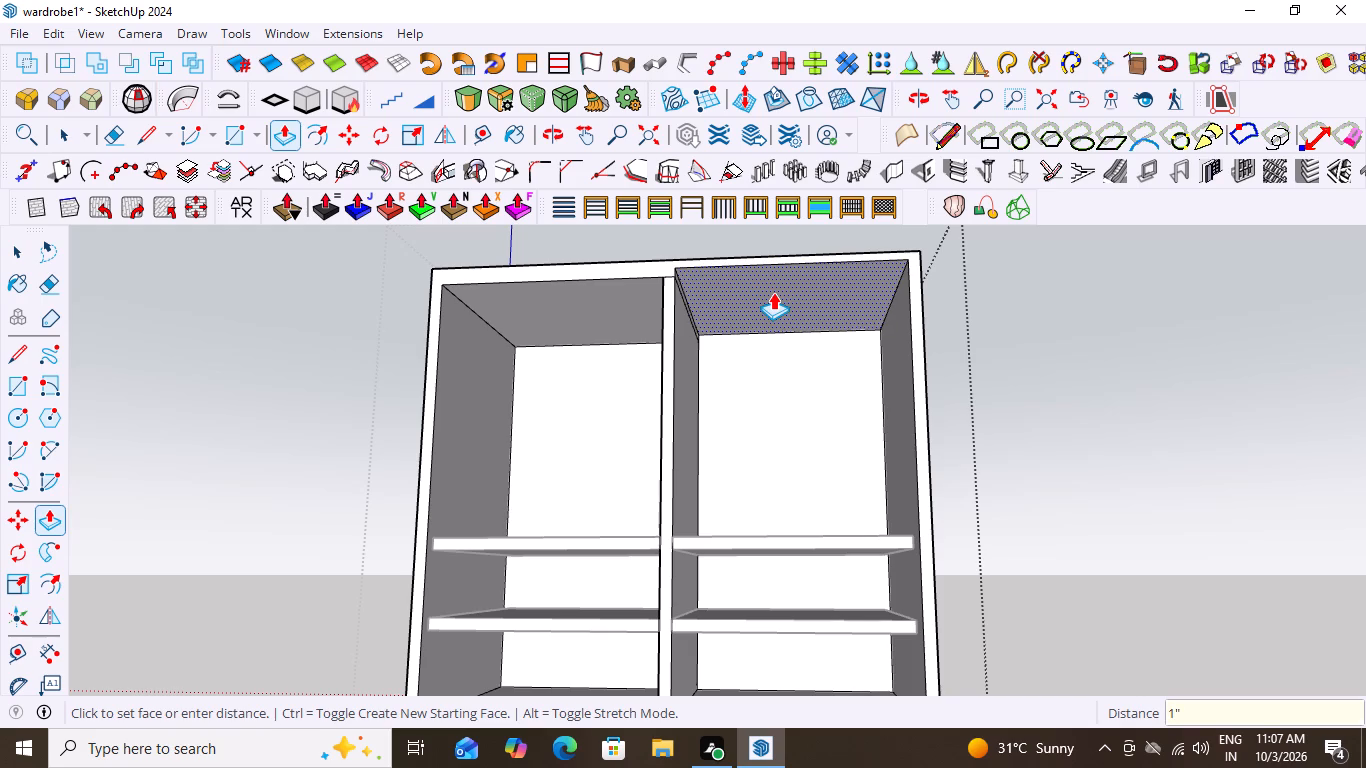
pyautogui.press('Return')
# Push the top panel's underside up by 1" in the left compartment and close the carcass group.
pyautogui.click(580, 309)
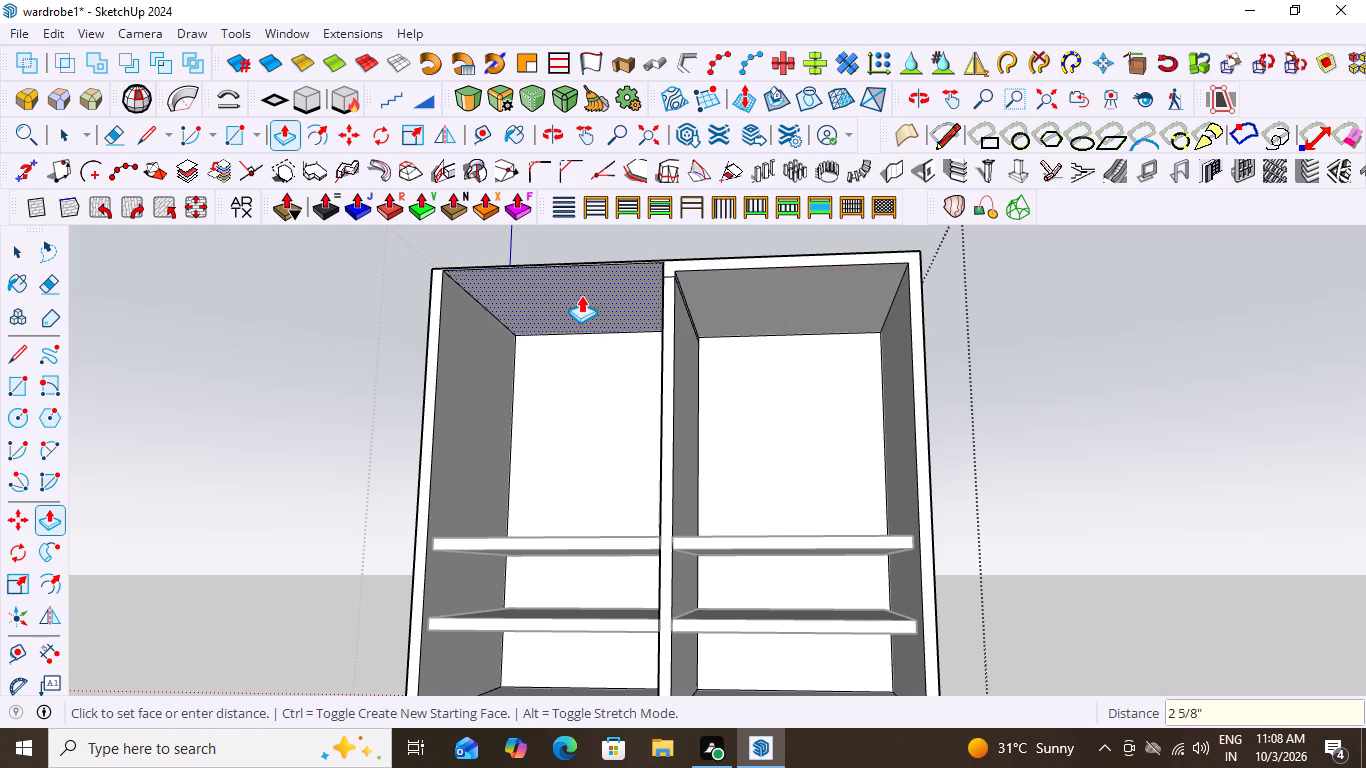
pyautogui.press('1')
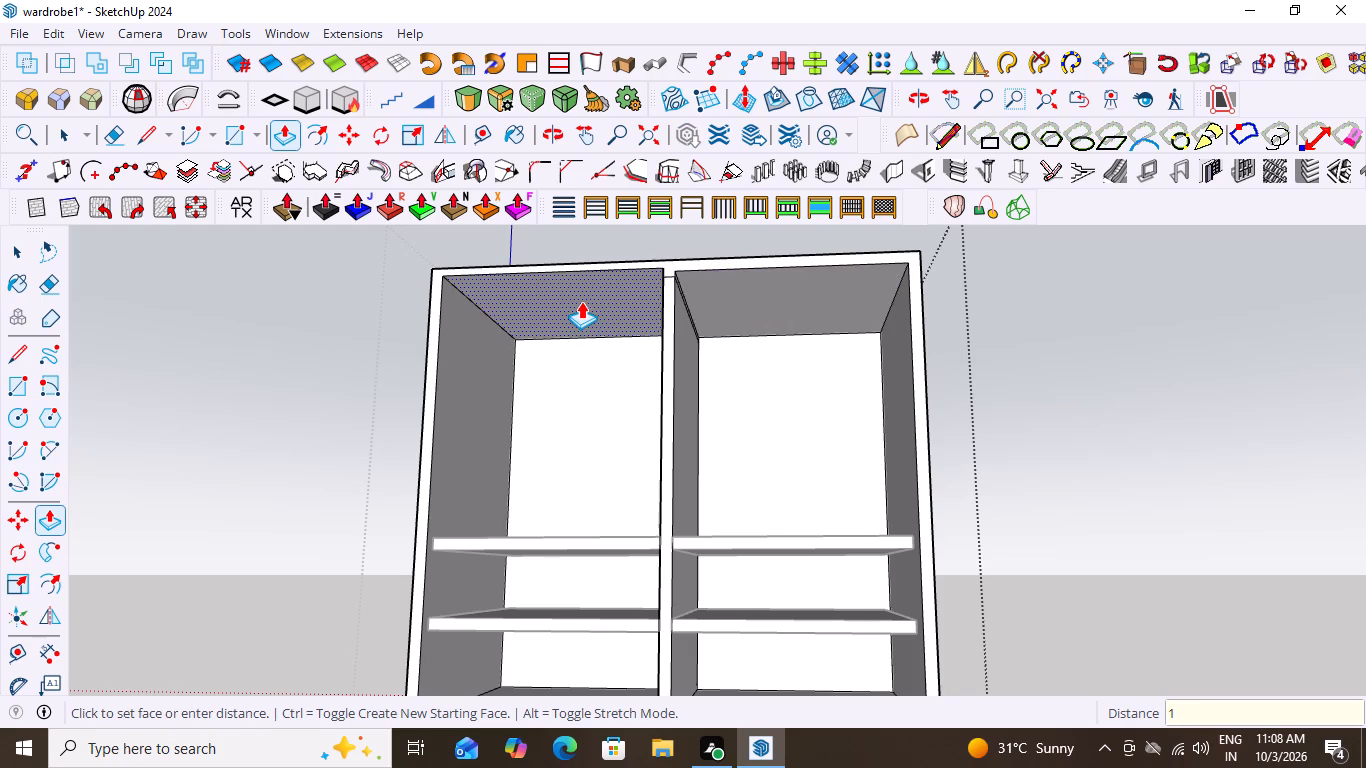
pyautogui.hotkey('shift', '"')
pyautogui.press('Return')
pyautogui.press('space')
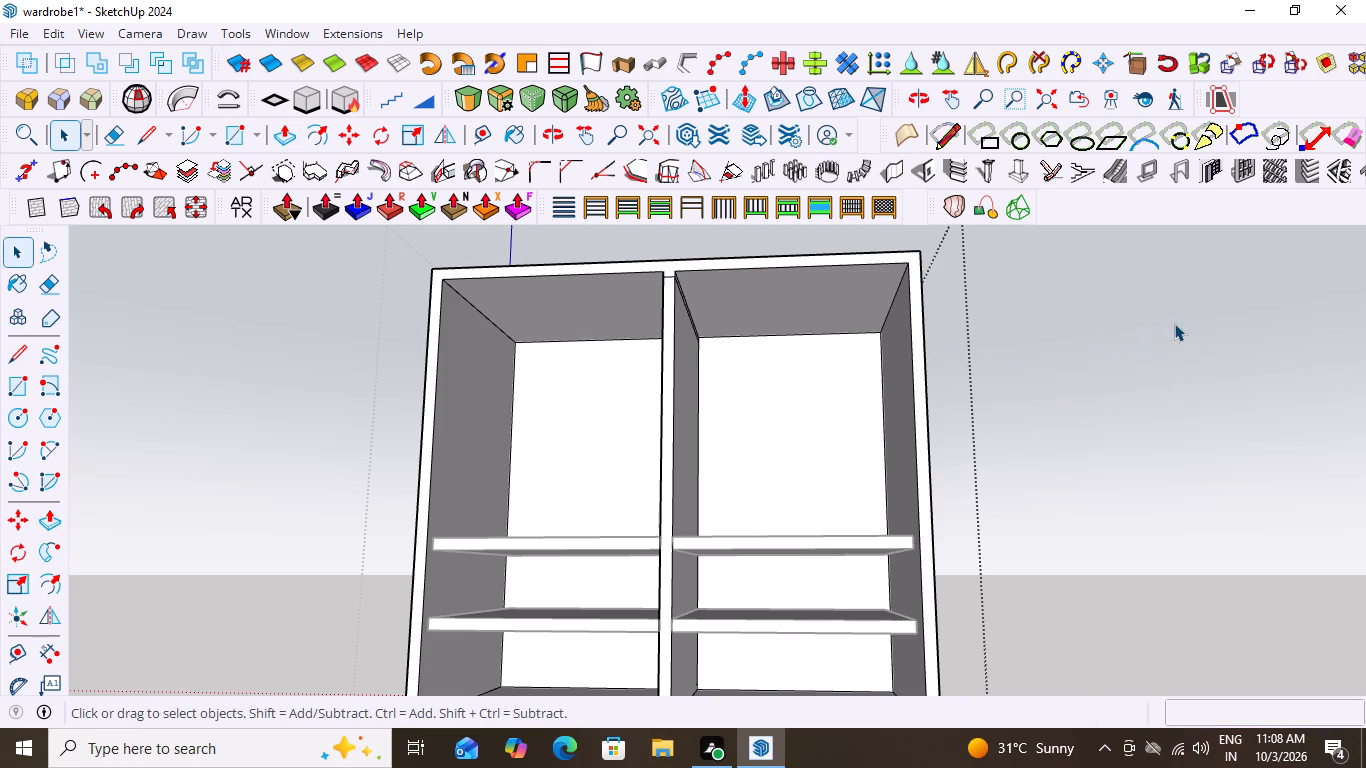
pyautogui.click(994, 344)
# Open the carcass group and delete the leftover edge along the top of the central partition's right face.
pyautogui.moveTo(1068, 356); pyautogui.dragTo(850, 448, button='middle')
pyautogui.scroll(4, 630, 291)
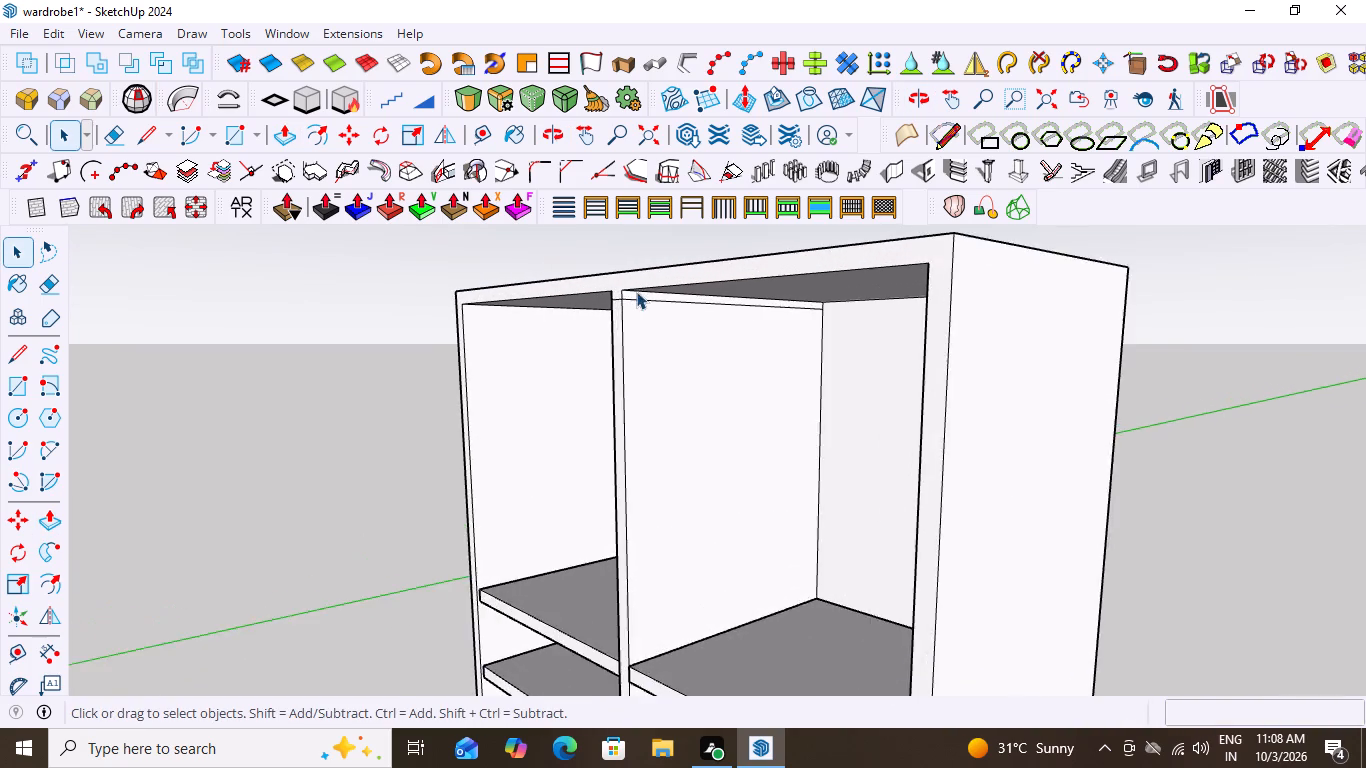
pyautogui.scroll(6, 636, 291)
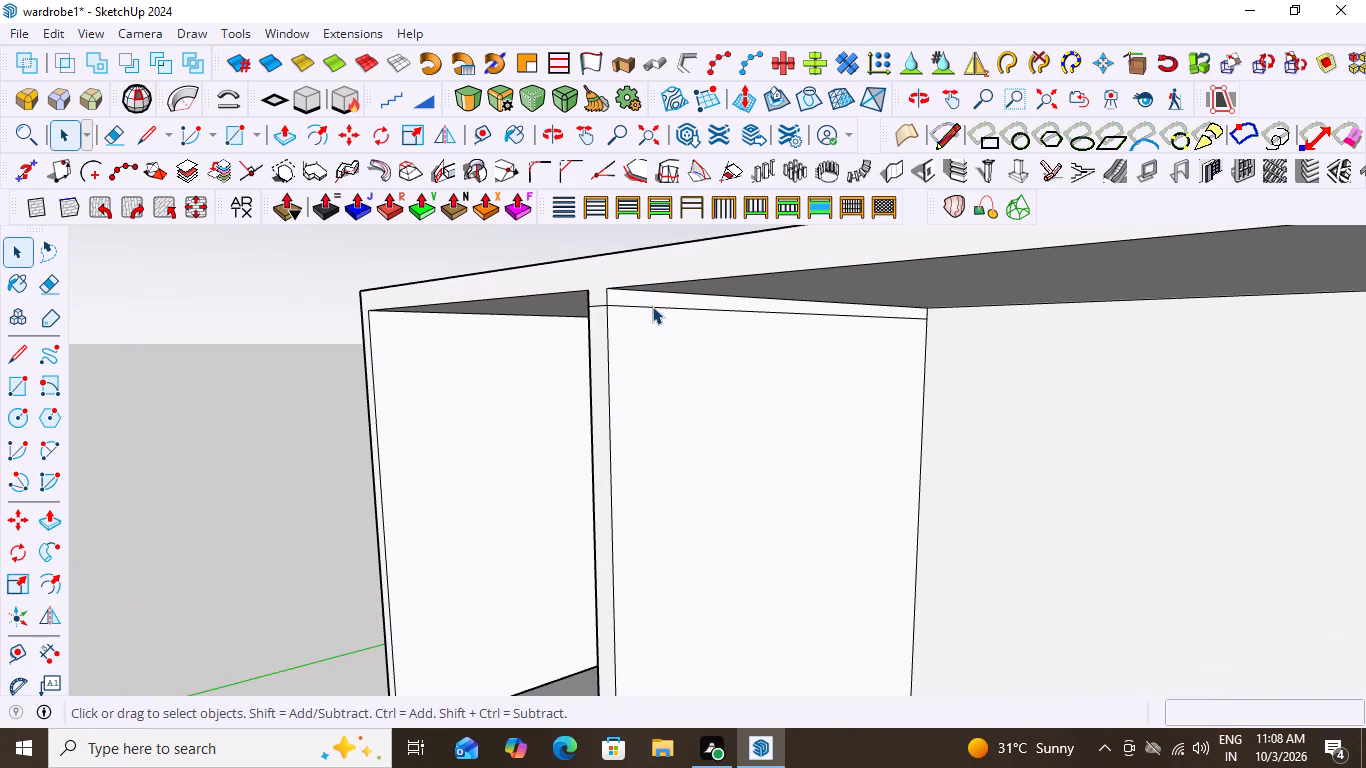
pyautogui.click(652, 306)
pyautogui.click(652, 306)
pyautogui.click(652, 306)
pyautogui.click(652, 306)
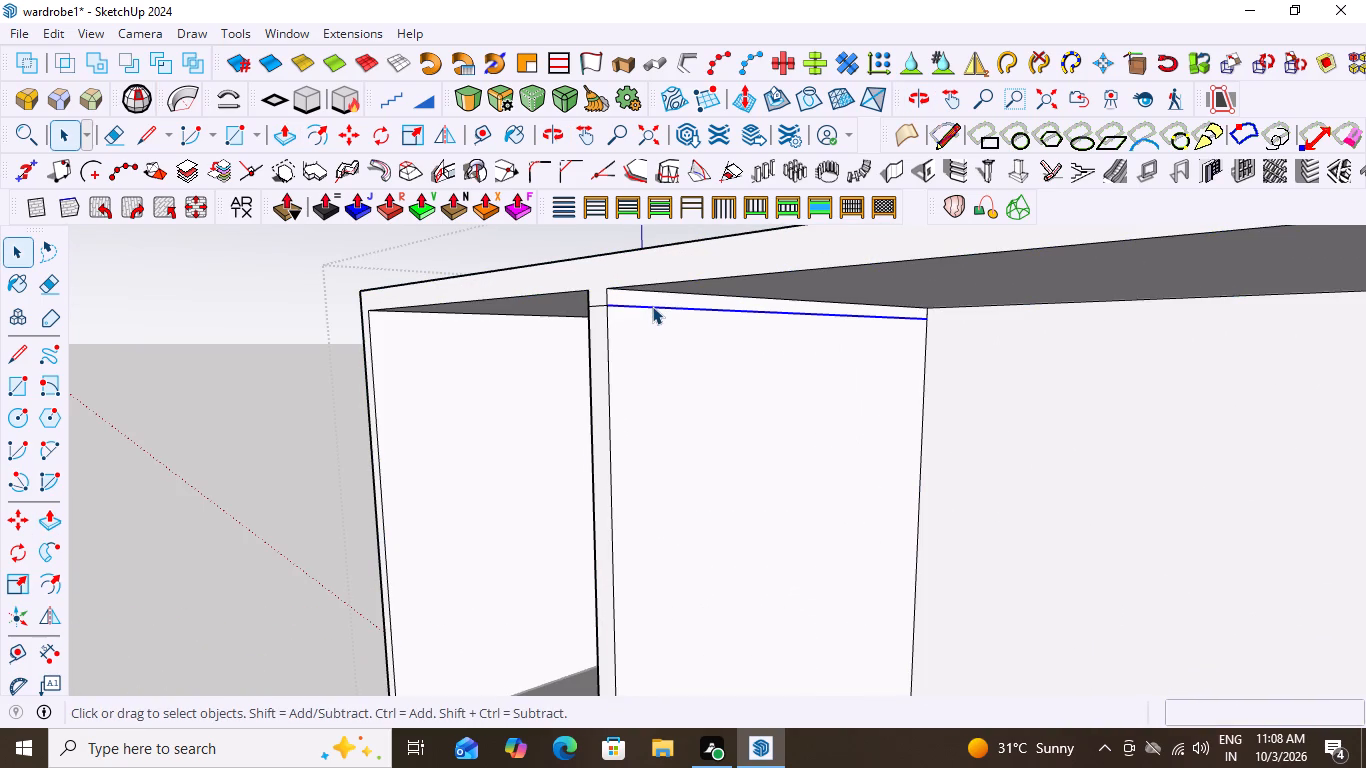
pyautogui.press('Delete')
# Delete the short leftover edge across the front of the central partition's top.
pyautogui.scroll(-2, 632, 330)
pyautogui.scroll(3, 578, 314)
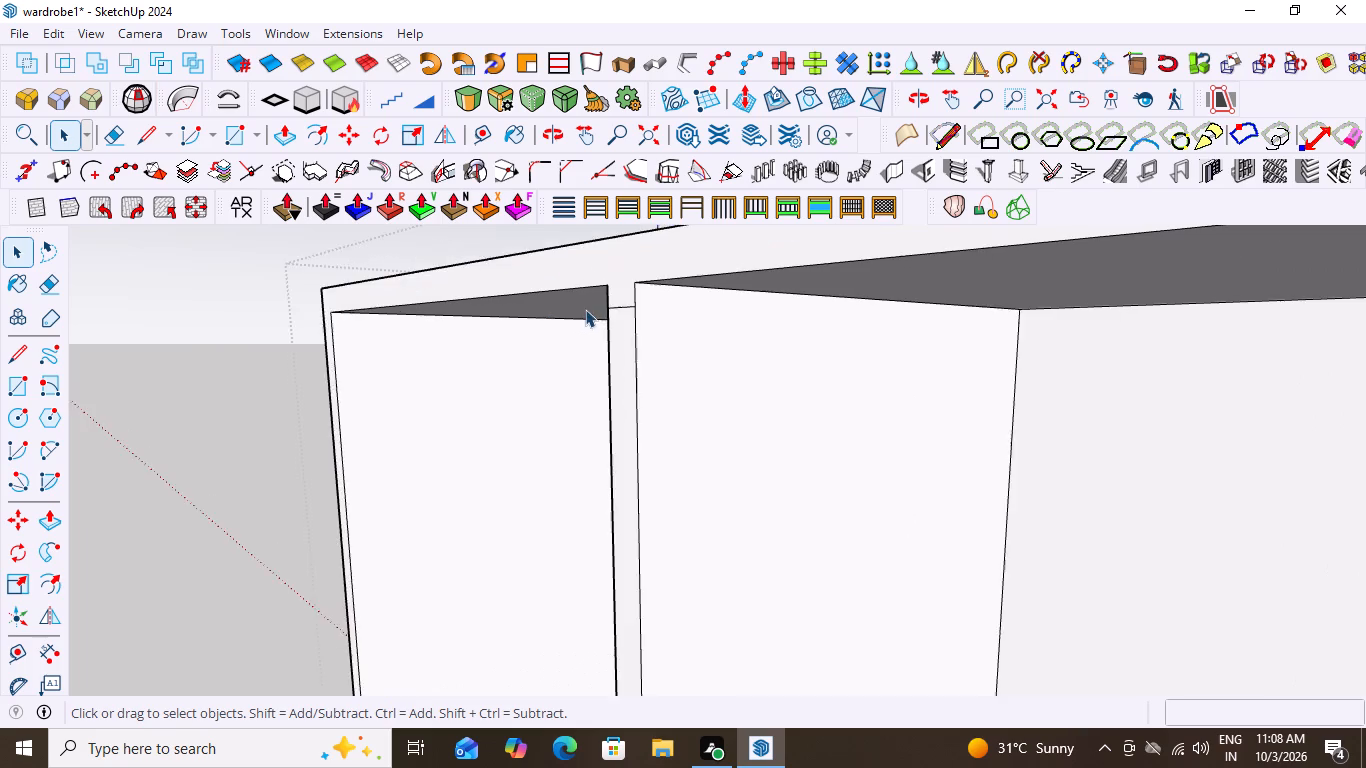
pyautogui.scroll(4, 585, 309)
pyautogui.click(649, 307)
pyautogui.press('Delete')
# Delete the leftover edge along the top of the central partition's left face and close the carcass group.
pyautogui.moveTo(564, 338); pyautogui.dragTo(786, 391, button='middle')
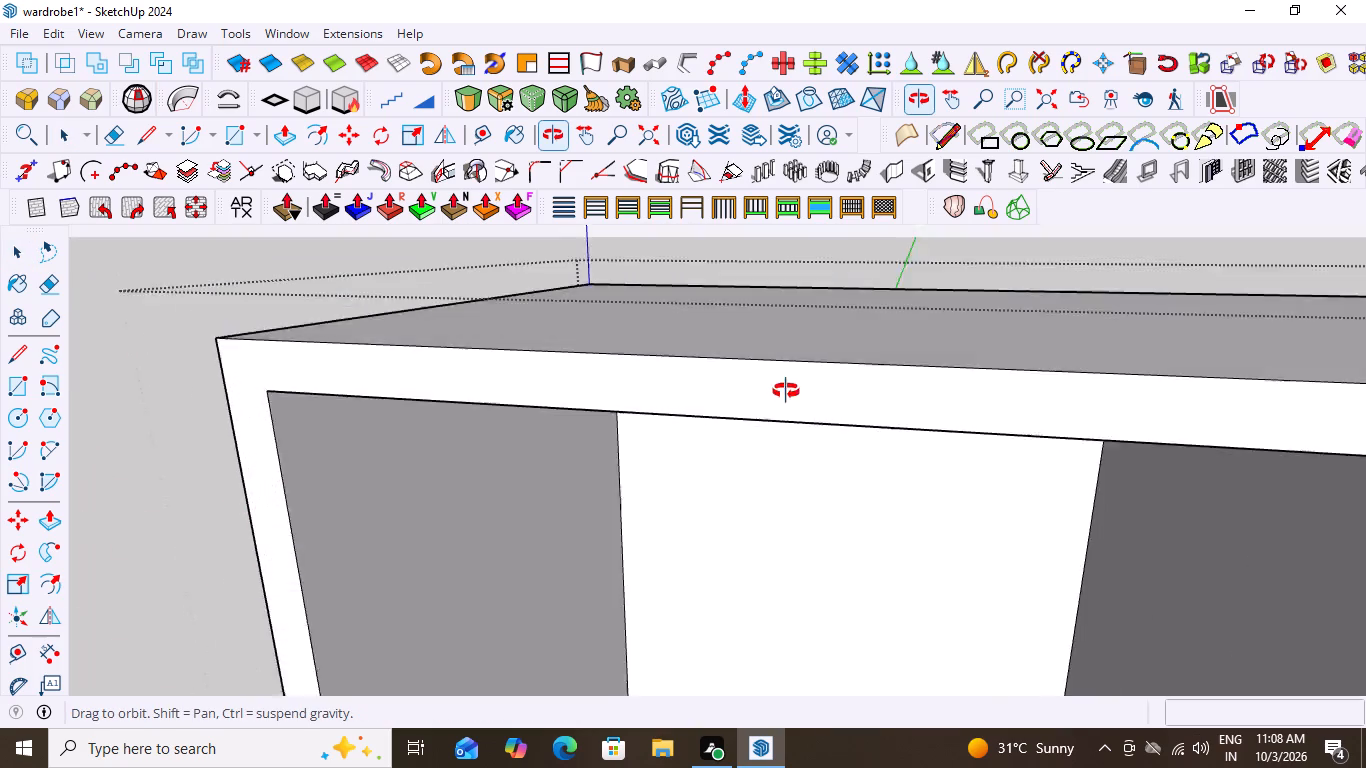
pyautogui.moveTo(786, 391); pyautogui.dragTo(753, 331, button='middle')
pyautogui.scroll(-4, 698, 330)
pyautogui.scroll(6, 976, 331)
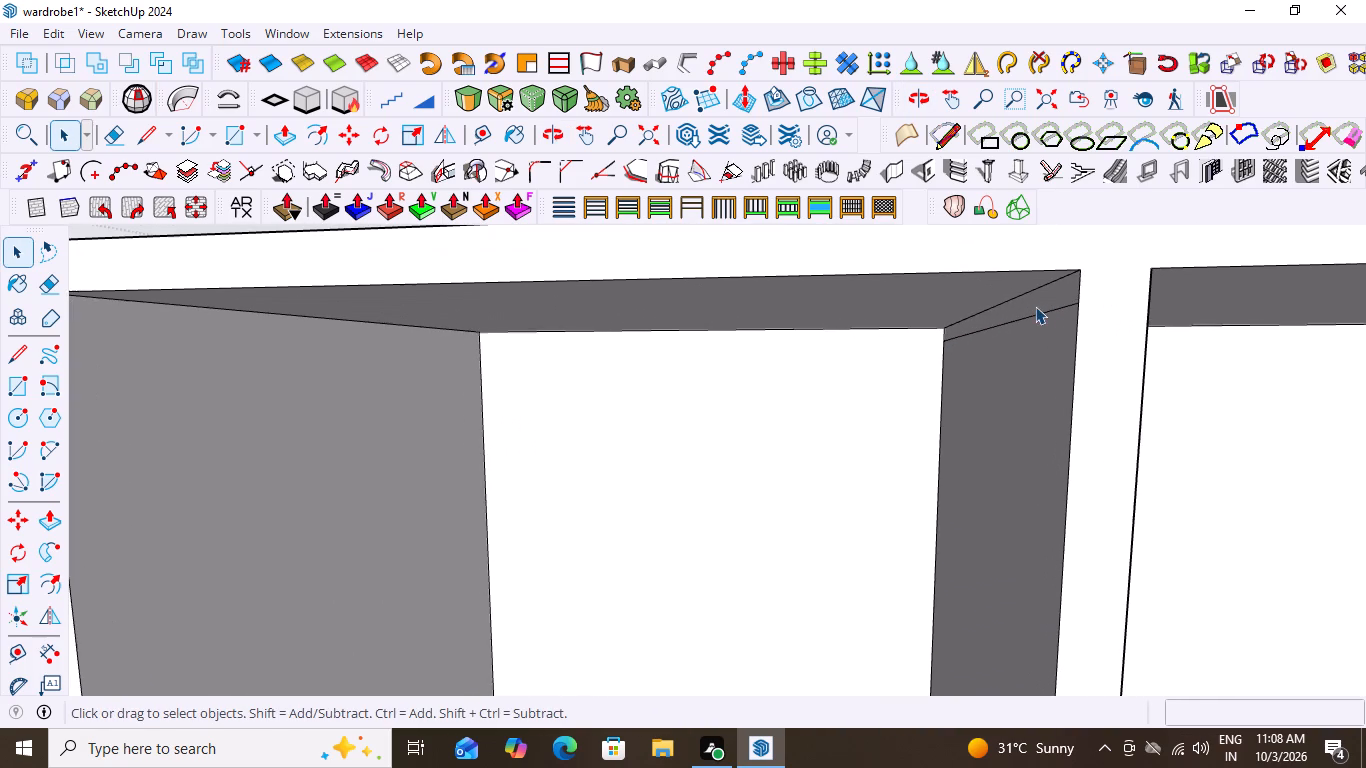
pyautogui.click(1051, 310)
pyautogui.press('Delete')
pyautogui.scroll(-7, 560, 311)
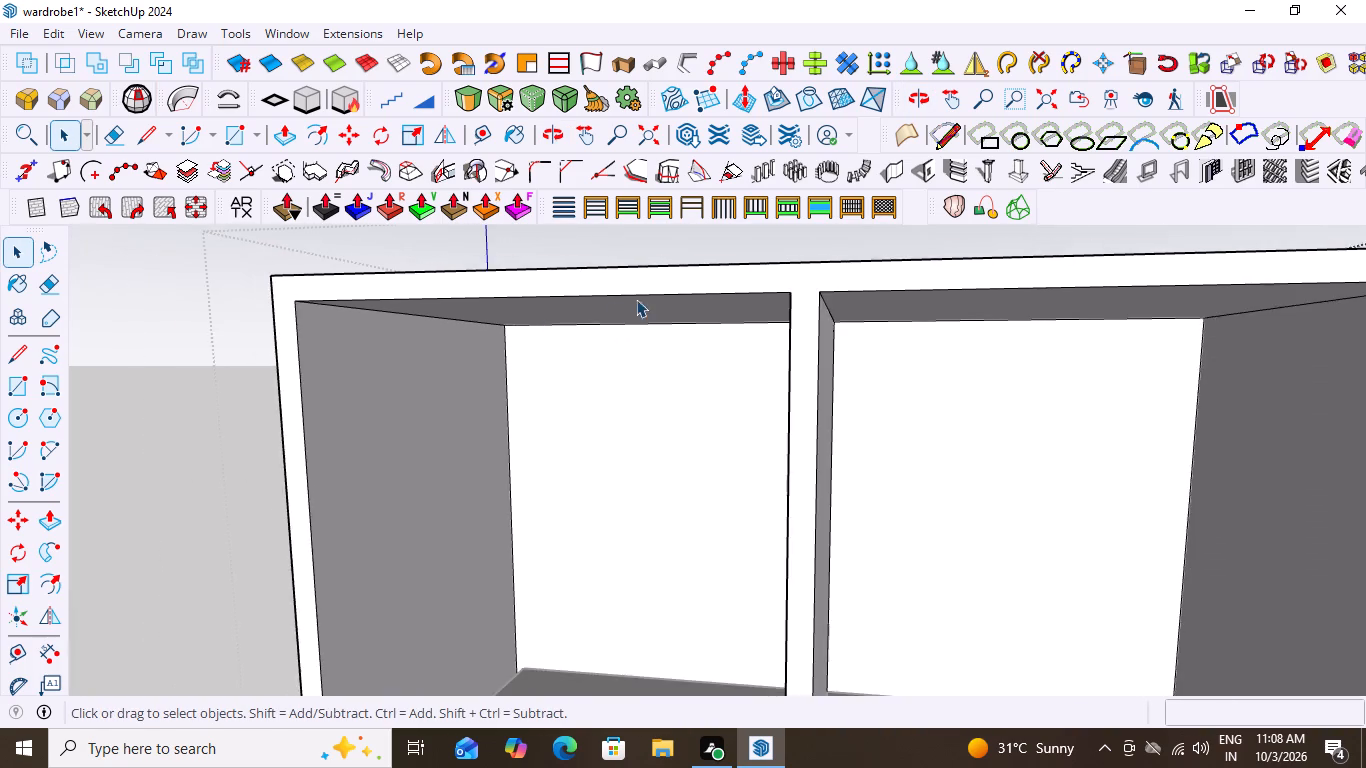
pyautogui.scroll(-14, 636, 299)
pyautogui.moveTo(898, 384); pyautogui.dragTo(918, 438, button='middle')
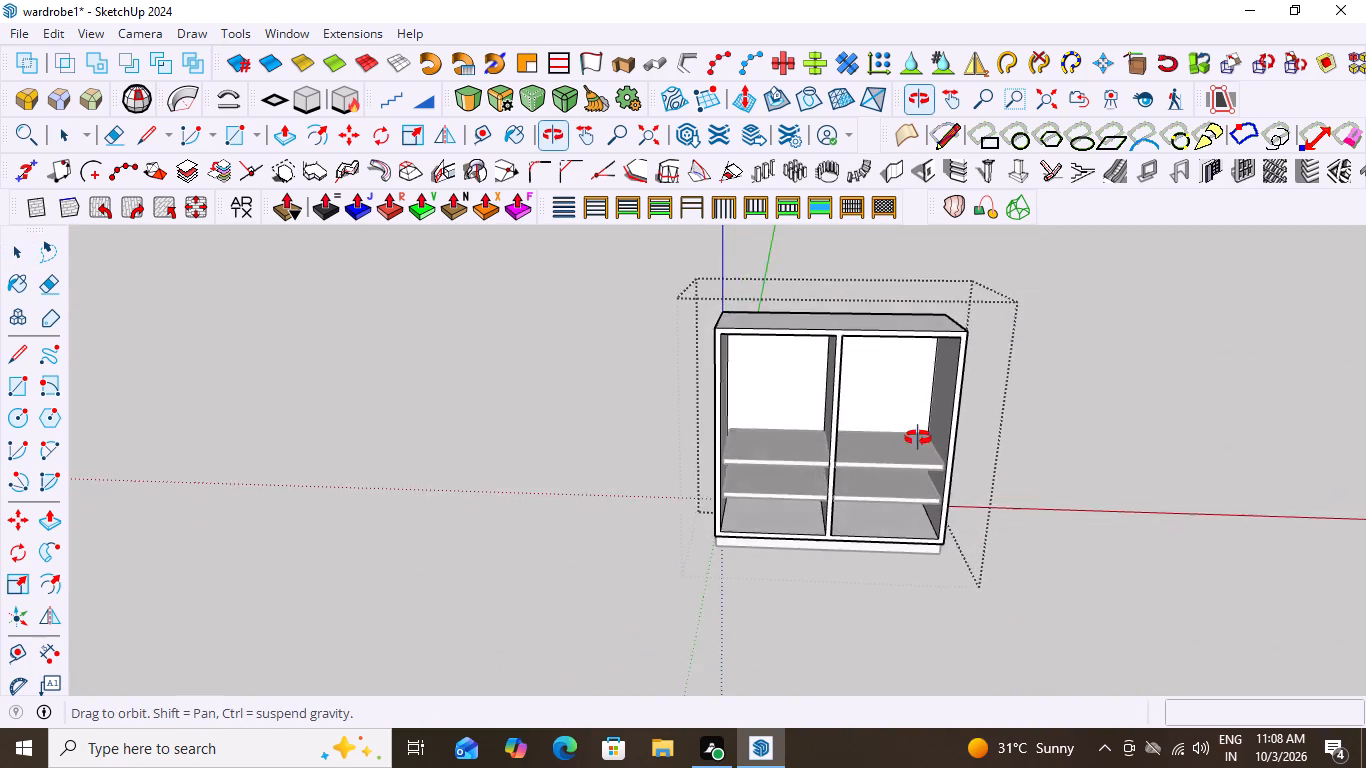
pyautogui.moveTo(918, 438); pyautogui.dragTo(949, 399, button='middle')
pyautogui.scroll(11, 909, 522)
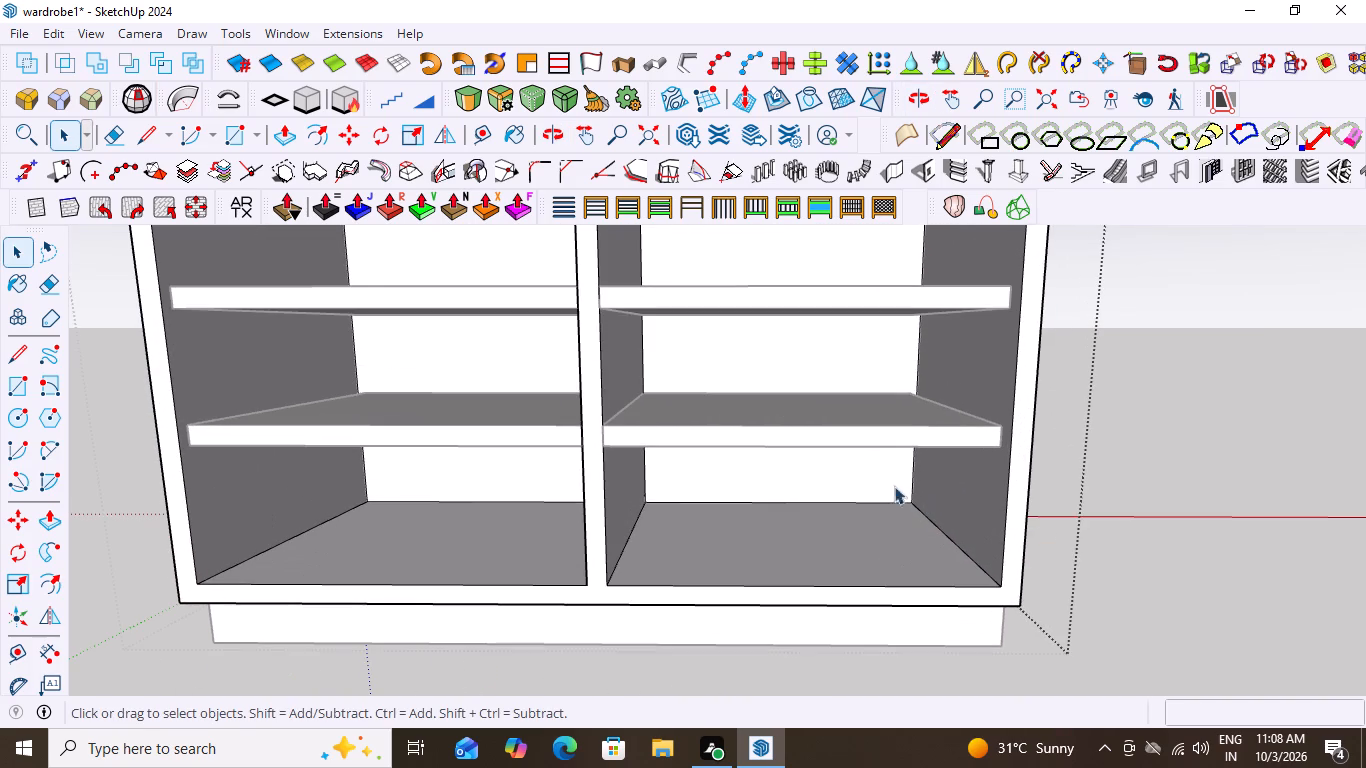
pyautogui.click(863, 437)
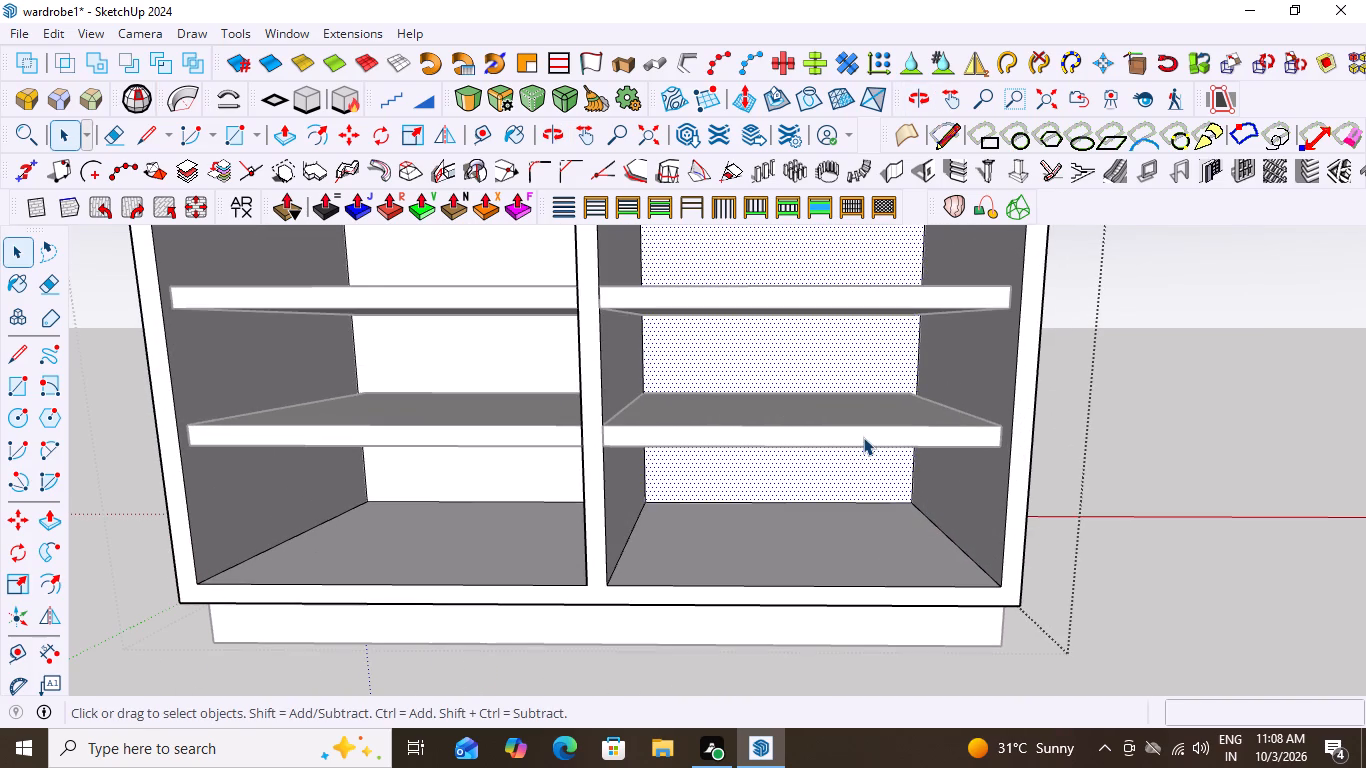
pyautogui.click(1221, 416)
pyautogui.click(1203, 416)
# Open the lower right shelf's group, extend its right end face 1" to meet the side panel, and close the group.
pyautogui.scroll(-5, 1028, 444)
pyautogui.moveTo(956, 439); pyautogui.dragTo(856, 435, button='middle')
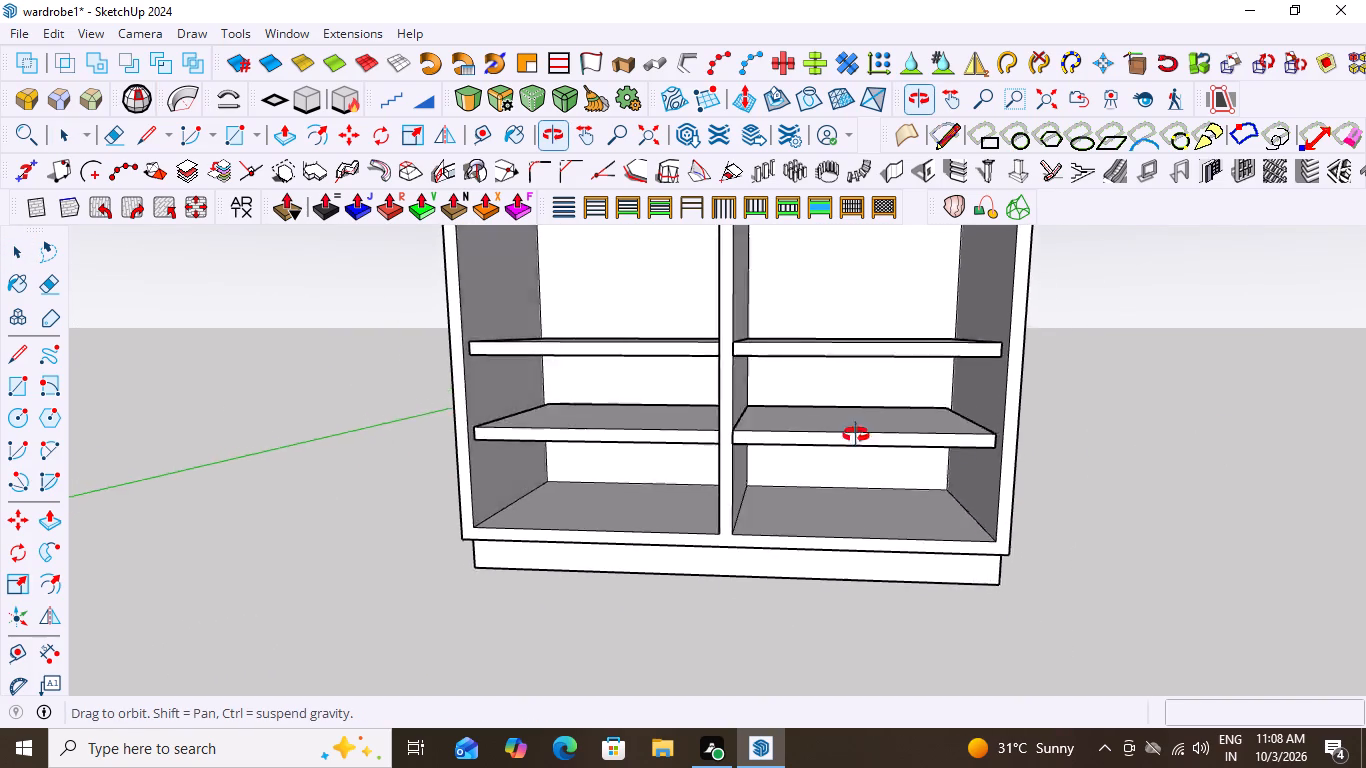
pyautogui.moveTo(856, 435); pyautogui.dragTo(841, 440, button='middle')
pyautogui.scroll(7, 990, 486)
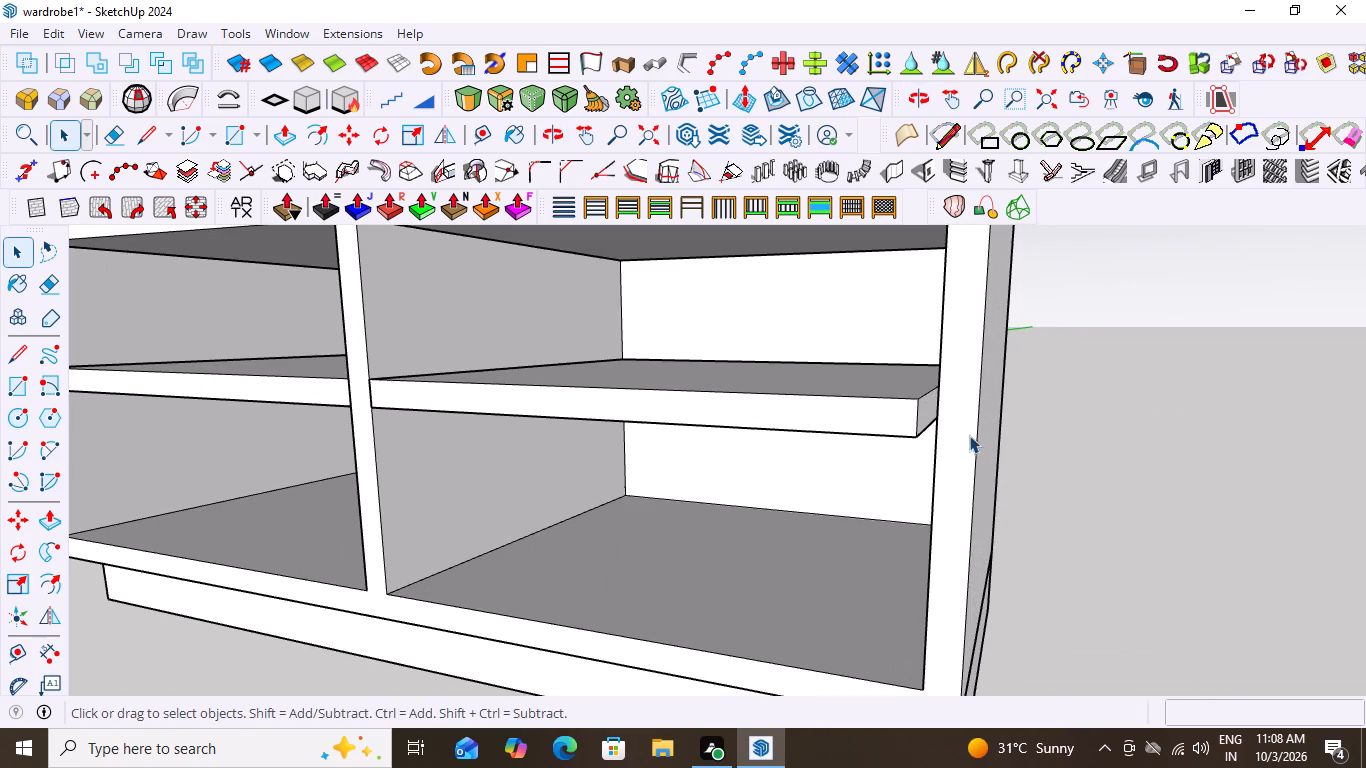
pyautogui.click(923, 408)
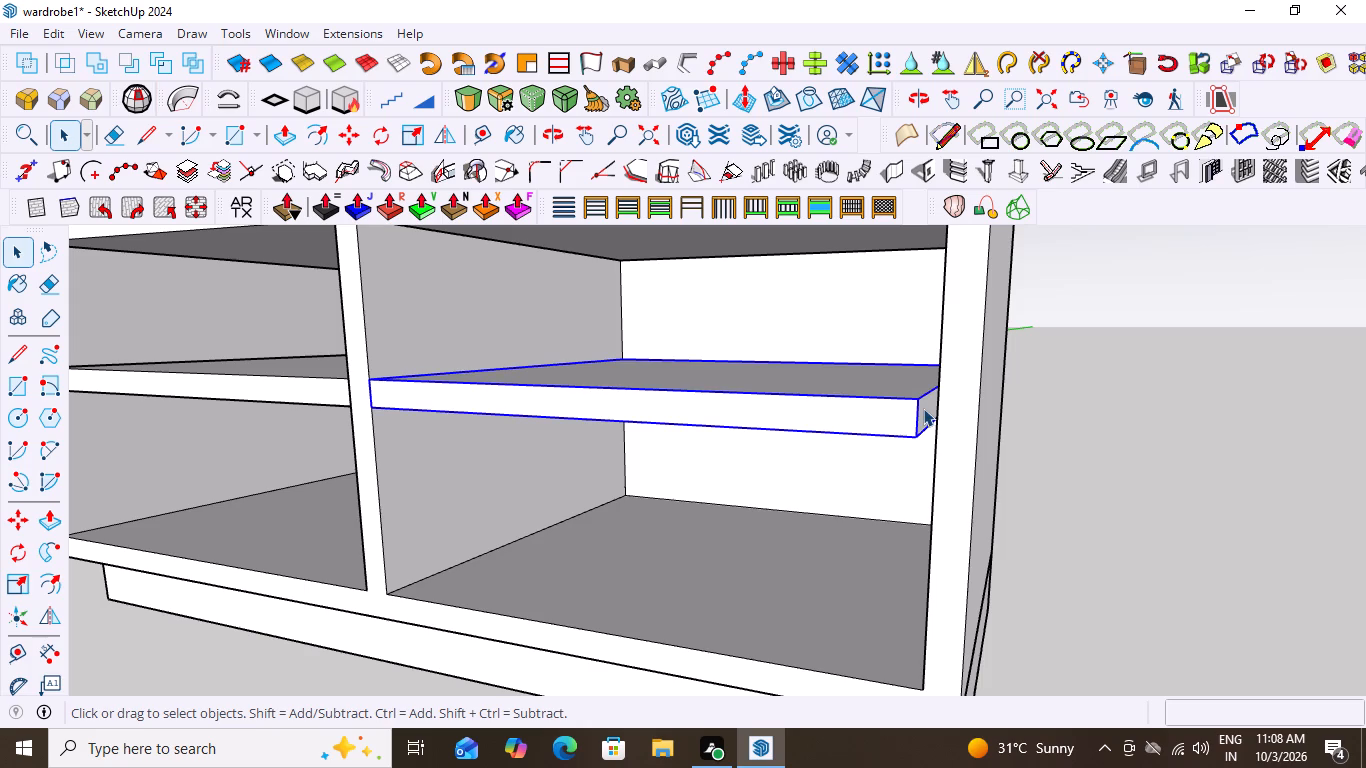
pyautogui.doubleClick(923, 408)
pyautogui.click(923, 408)
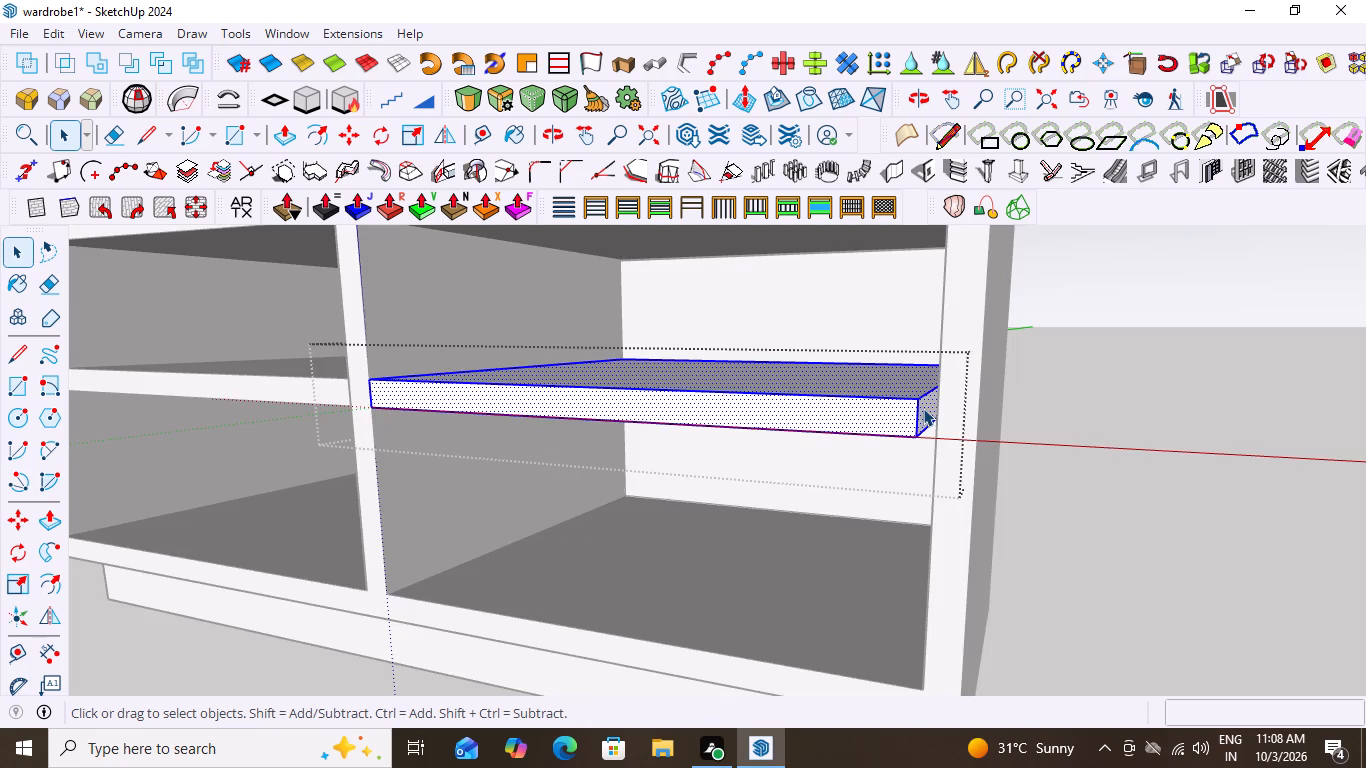
pyautogui.click(923, 408)
pyautogui.press('p')
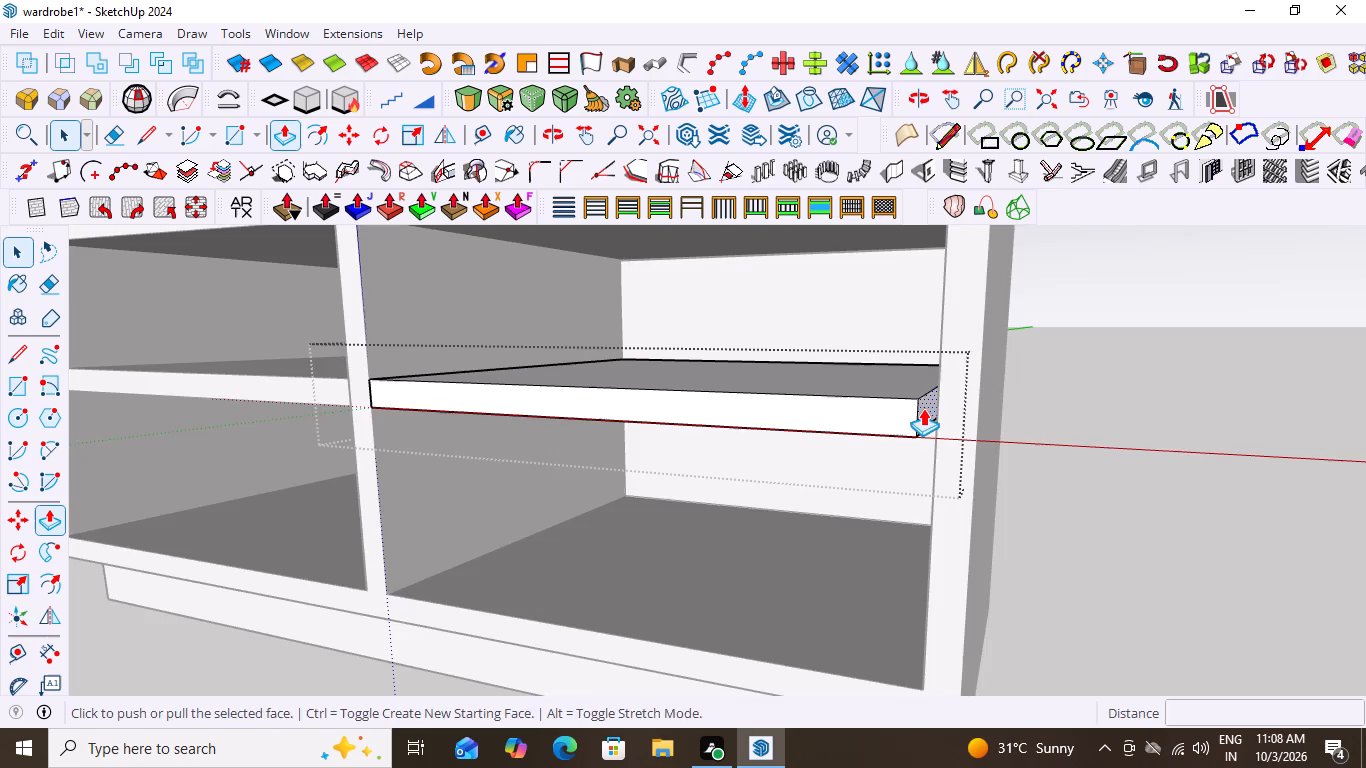
pyautogui.click(923, 408)
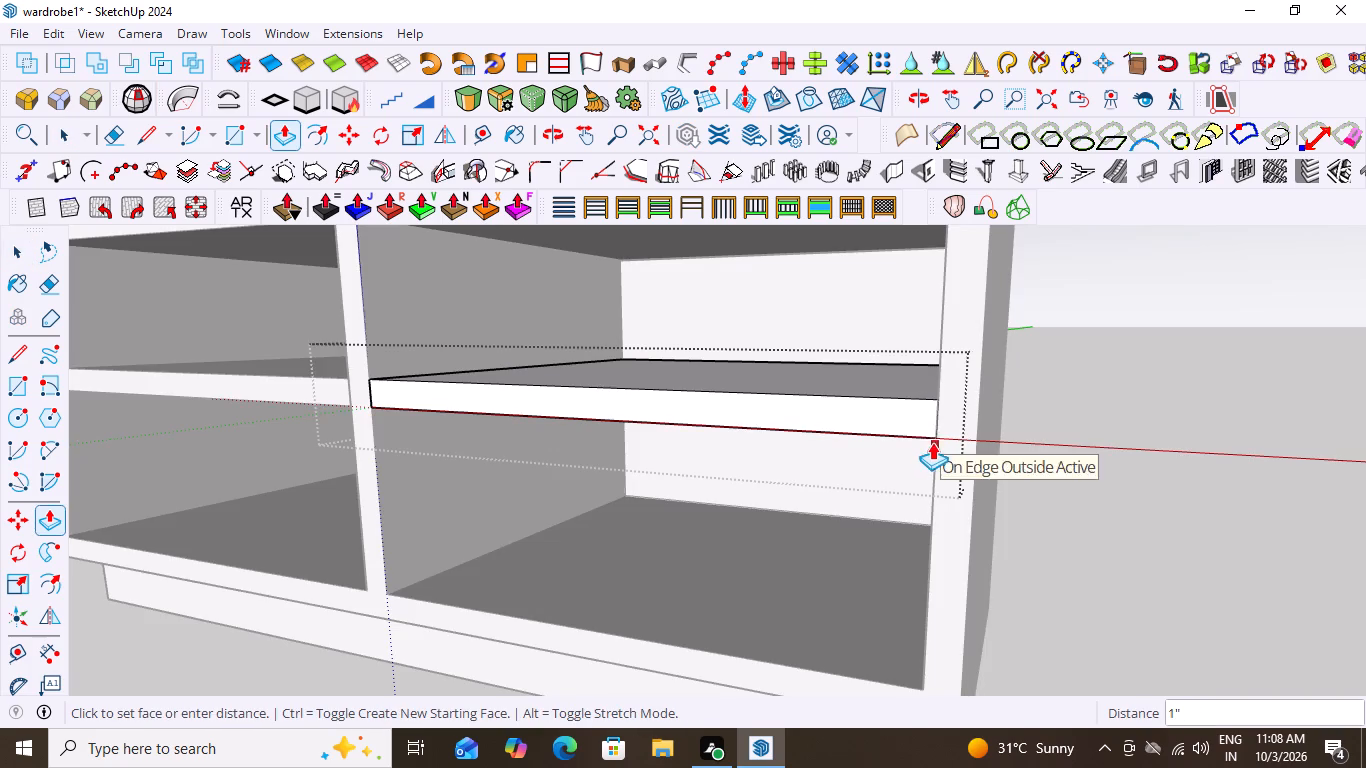
pyautogui.scroll(13, 939, 435)
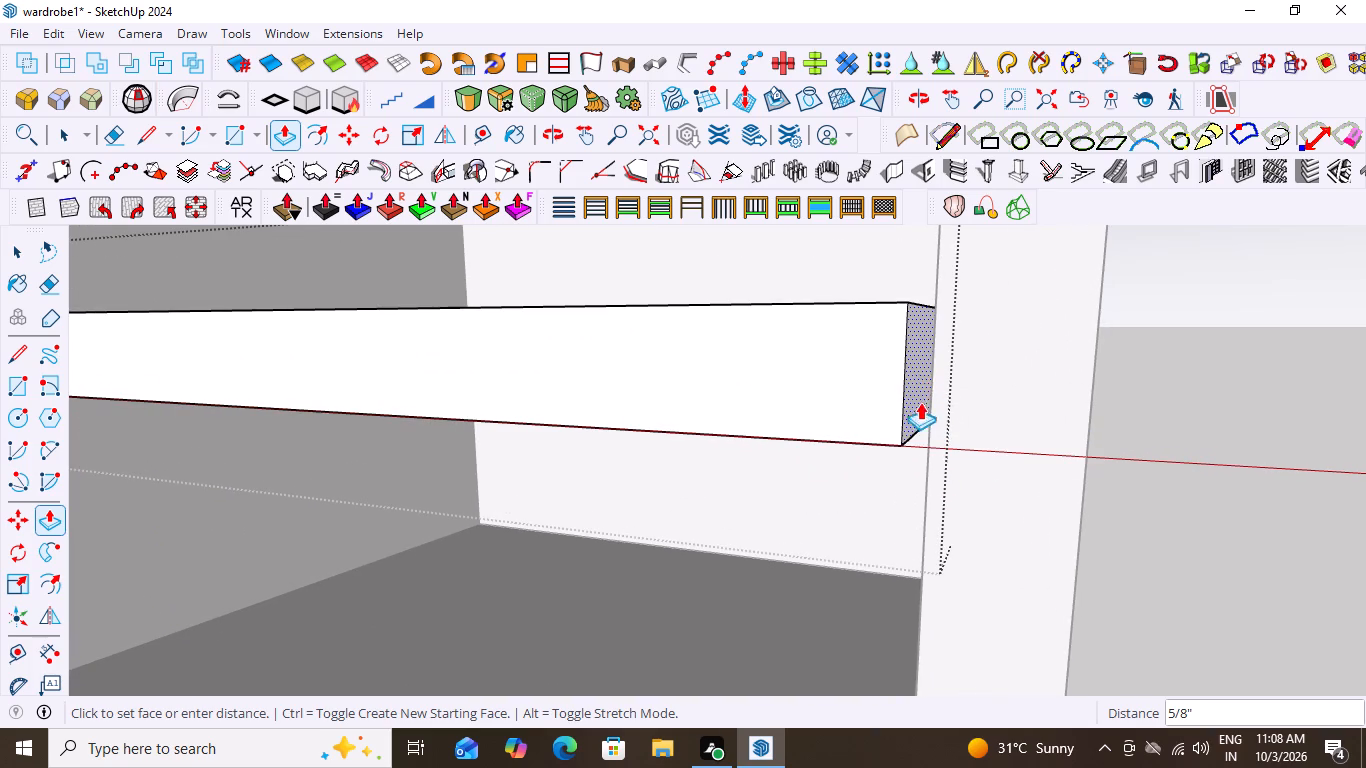
pyautogui.click(926, 447)
pyautogui.scroll(-7, 818, 424)
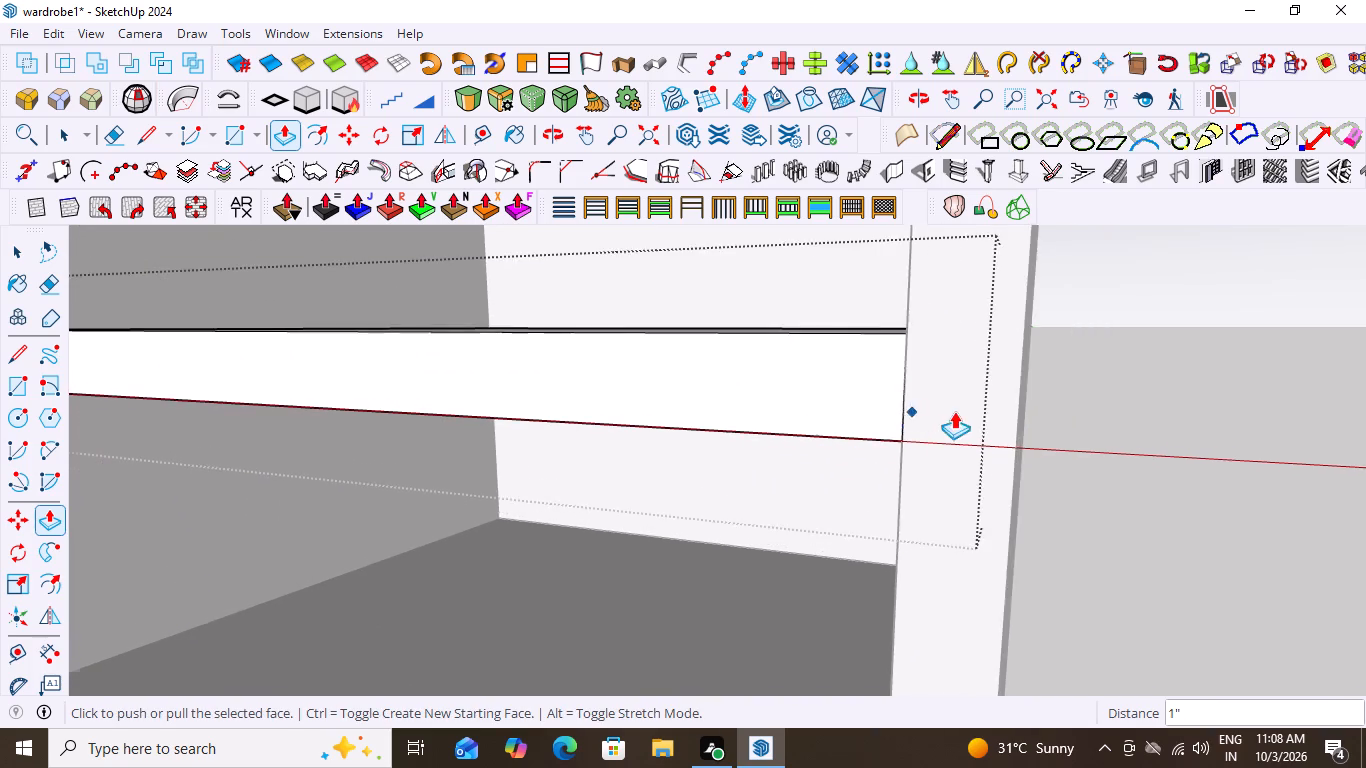
pyautogui.scroll(-10, 954, 411)
pyautogui.press('space')
pyautogui.click(1182, 441)
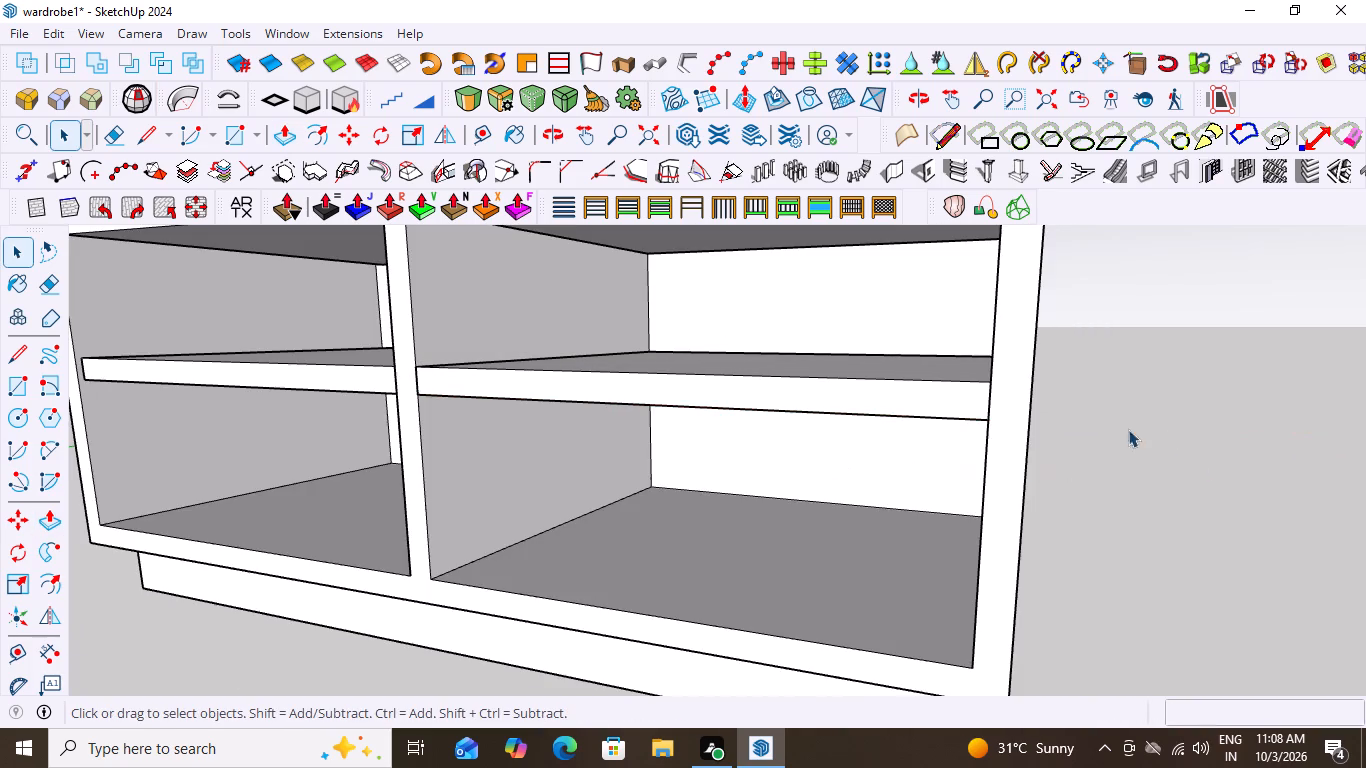
# Delete both left-compartment shelves and the upper right shelf, keeping only the lower right shelf.
pyautogui.scroll(-4, 1161, 420)
pyautogui.moveTo(767, 388); pyautogui.dragTo(945, 275, button='middle')
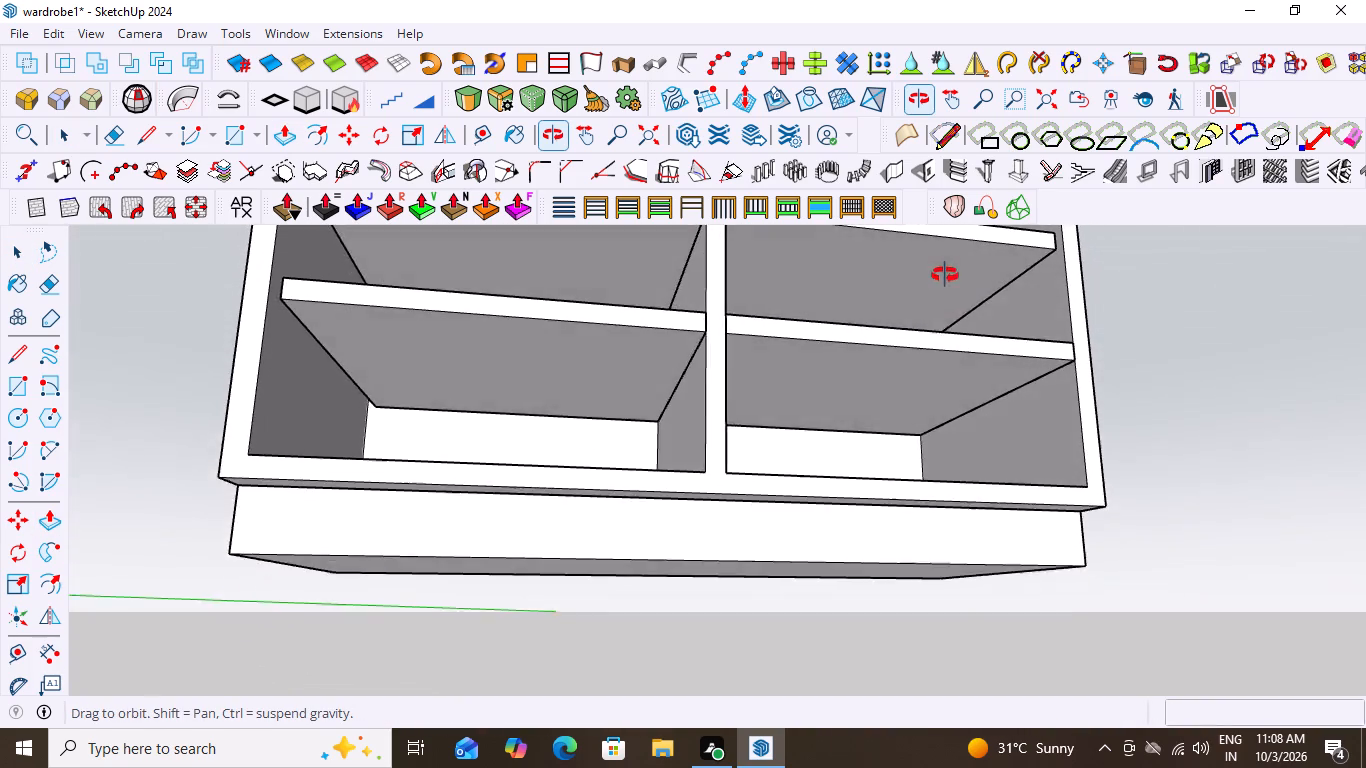
pyautogui.moveTo(945, 275); pyautogui.dragTo(863, 474, button='middle')
pyautogui.scroll(-4, 863, 474)
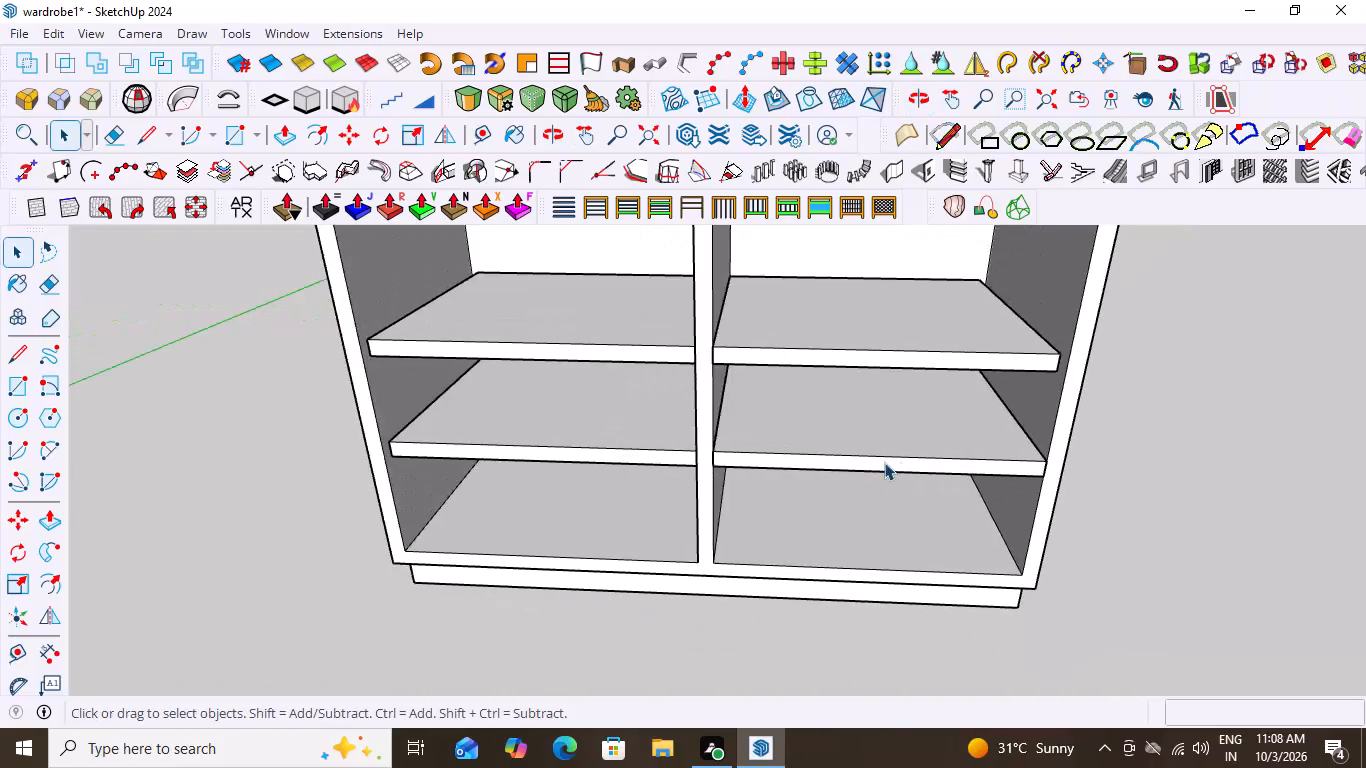
pyautogui.scroll(-3, 884, 462)
pyautogui.click(668, 361)
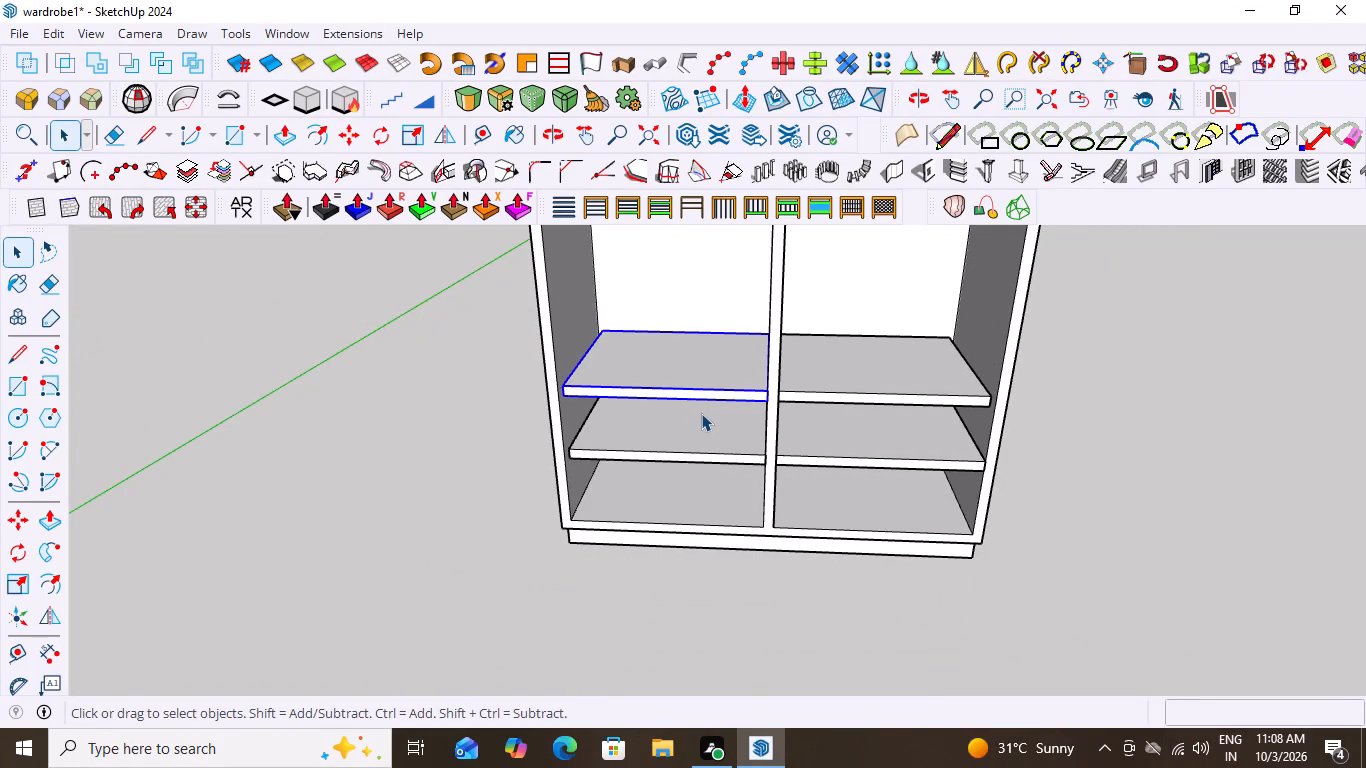
pyautogui.keyDown('shift'); pyautogui.click(699, 436); pyautogui.keyUp('shift')
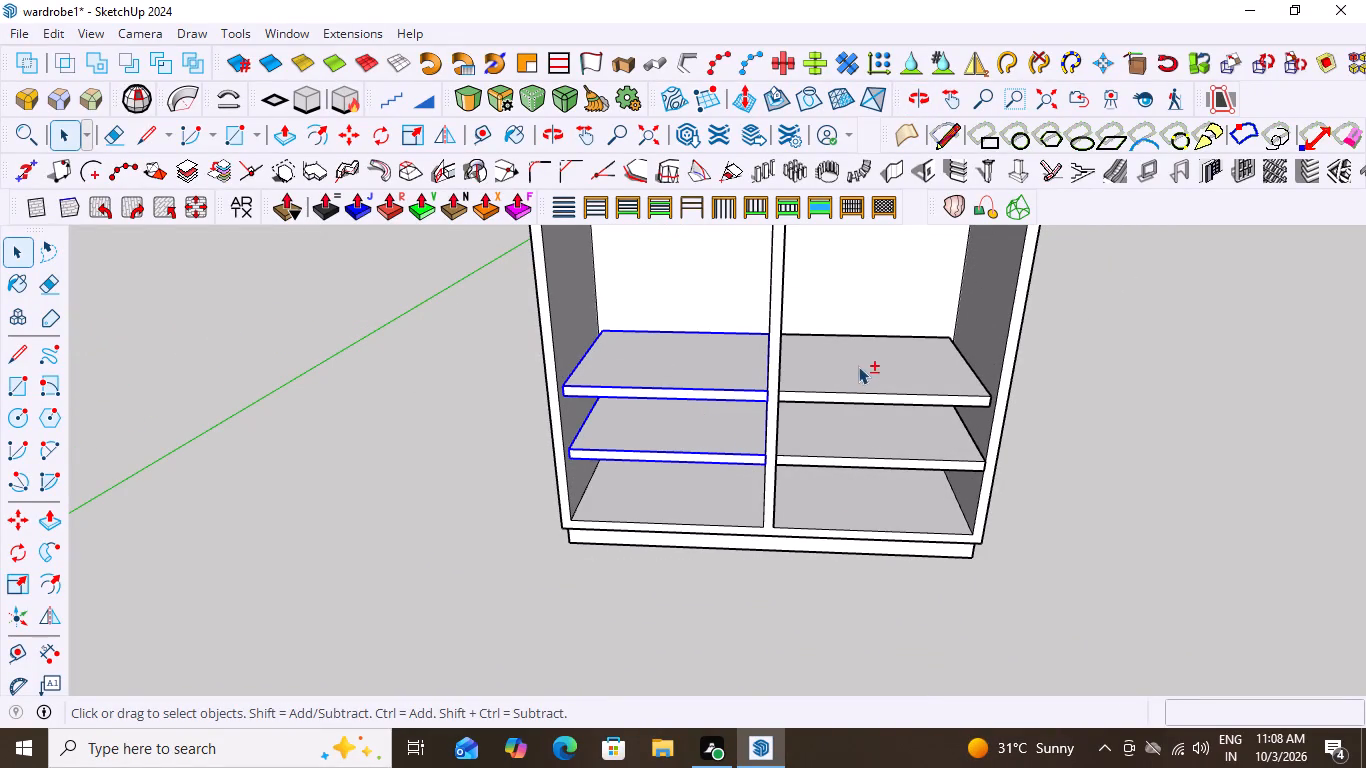
pyautogui.keyDown('shift'); pyautogui.click(861, 362); pyautogui.keyUp('shift')
pyautogui.press('Delete')
# Measure the inner widths of the right and left compartments along the front edge of the carcass floor.
pyautogui.scroll(-4, 811, 485)
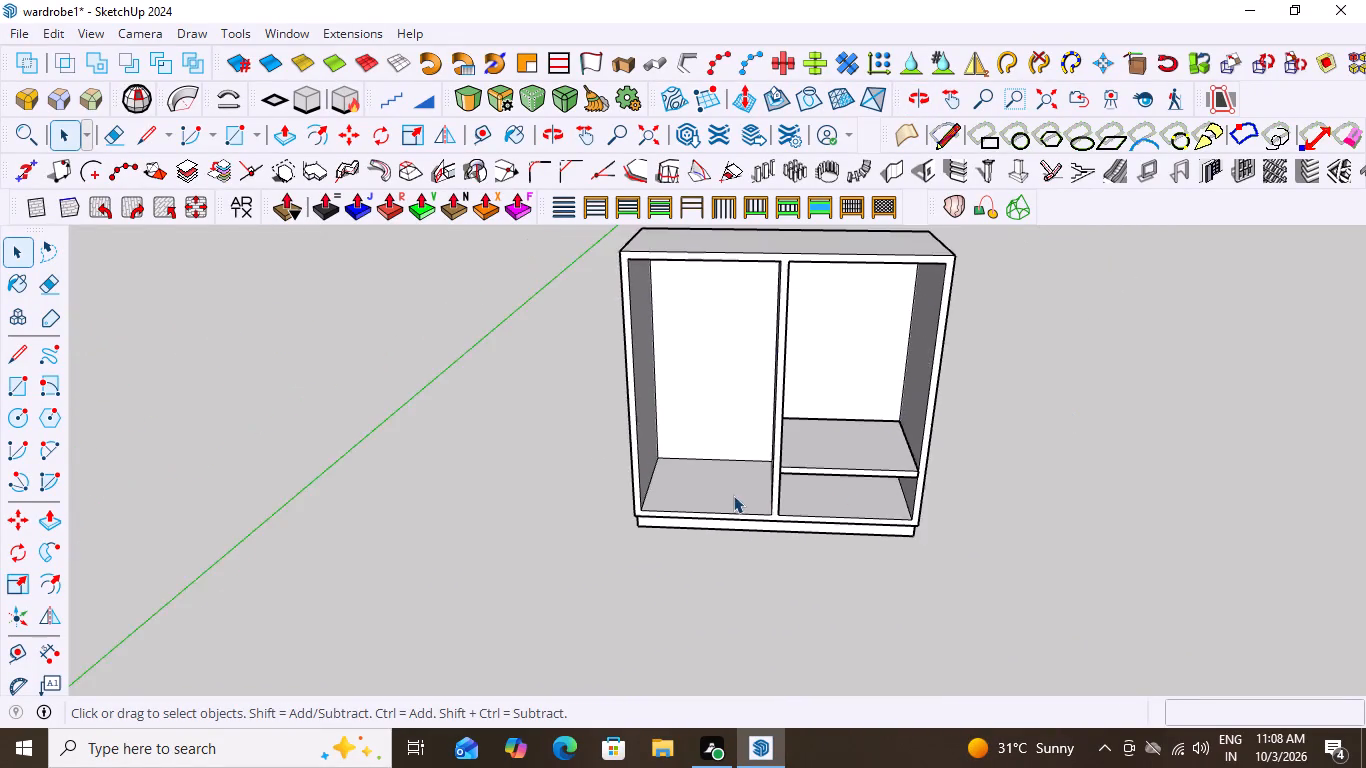
pyautogui.scroll(-3, 733, 495)
pyautogui.moveTo(888, 471); pyautogui.dragTo(903, 371, button='middle')
pyautogui.scroll(3, 788, 477)
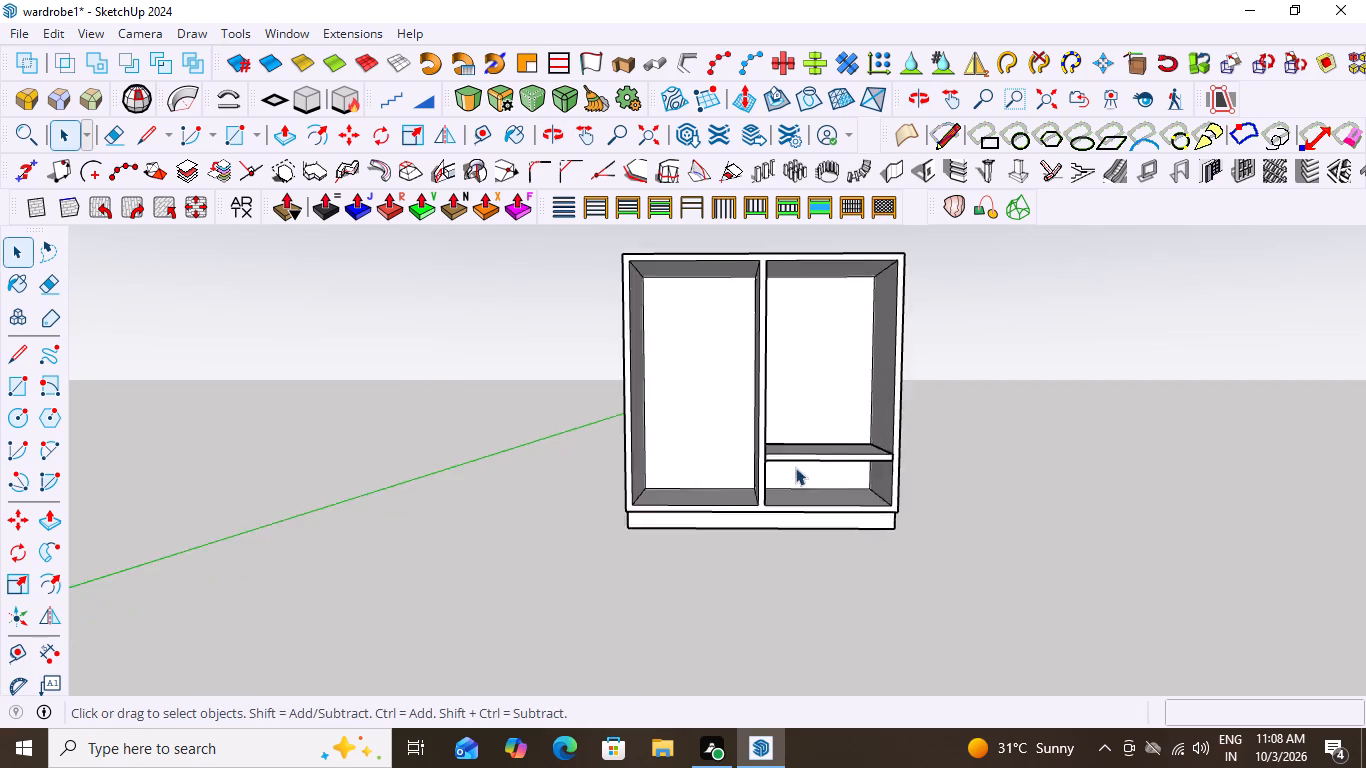
pyautogui.scroll(-1, 803, 453)
pyautogui.scroll(6, 803, 448)
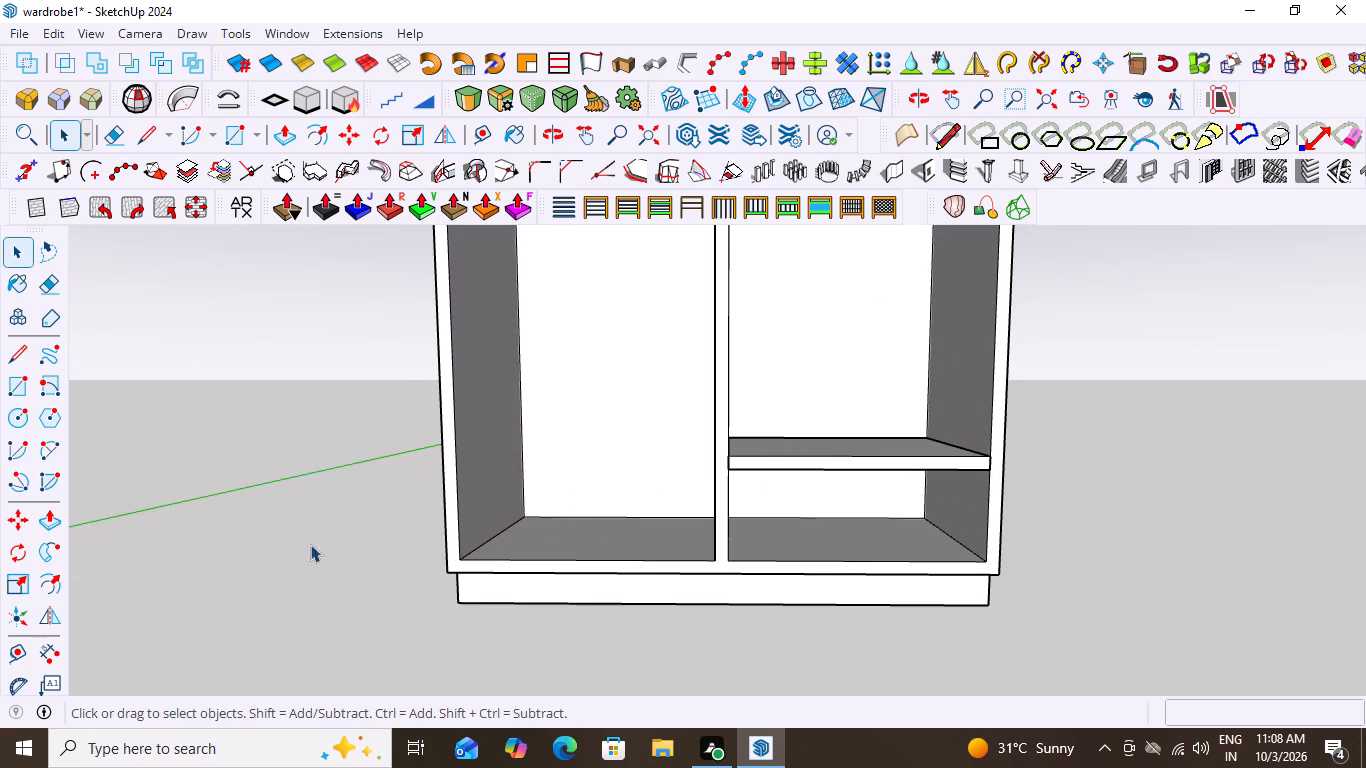
pyautogui.click(50, 646)
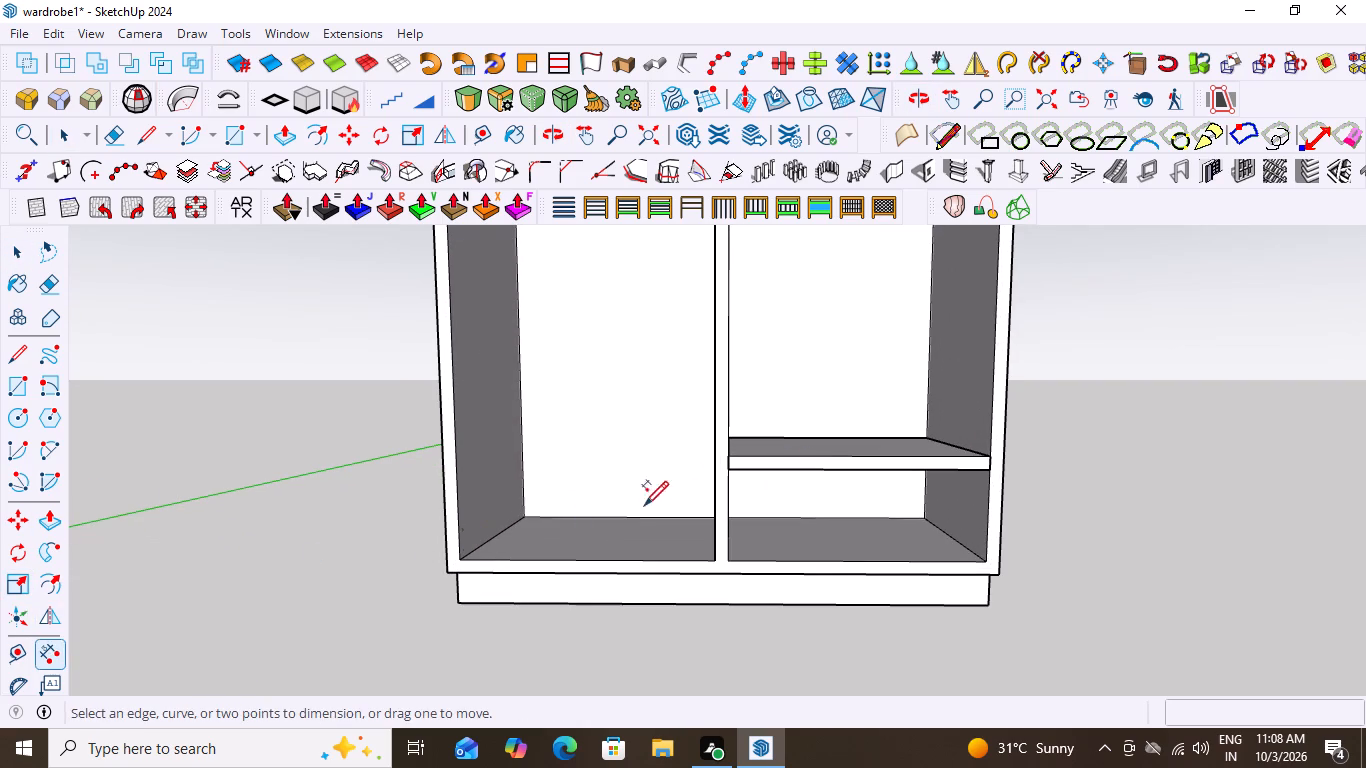
pyautogui.scroll(3, 883, 490)
pyautogui.scroll(8, 647, 454)
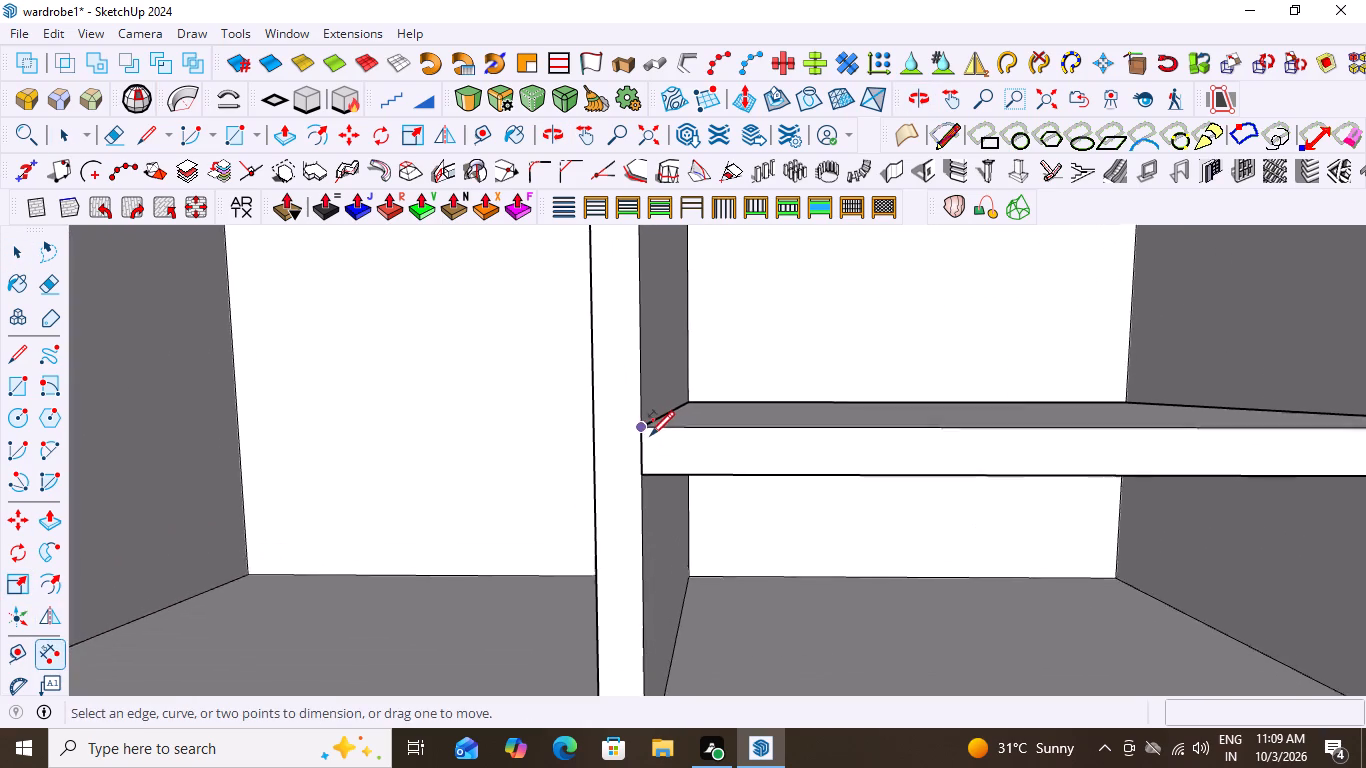
pyautogui.scroll(2, 650, 434)
pyautogui.scroll(-12, 727, 459)
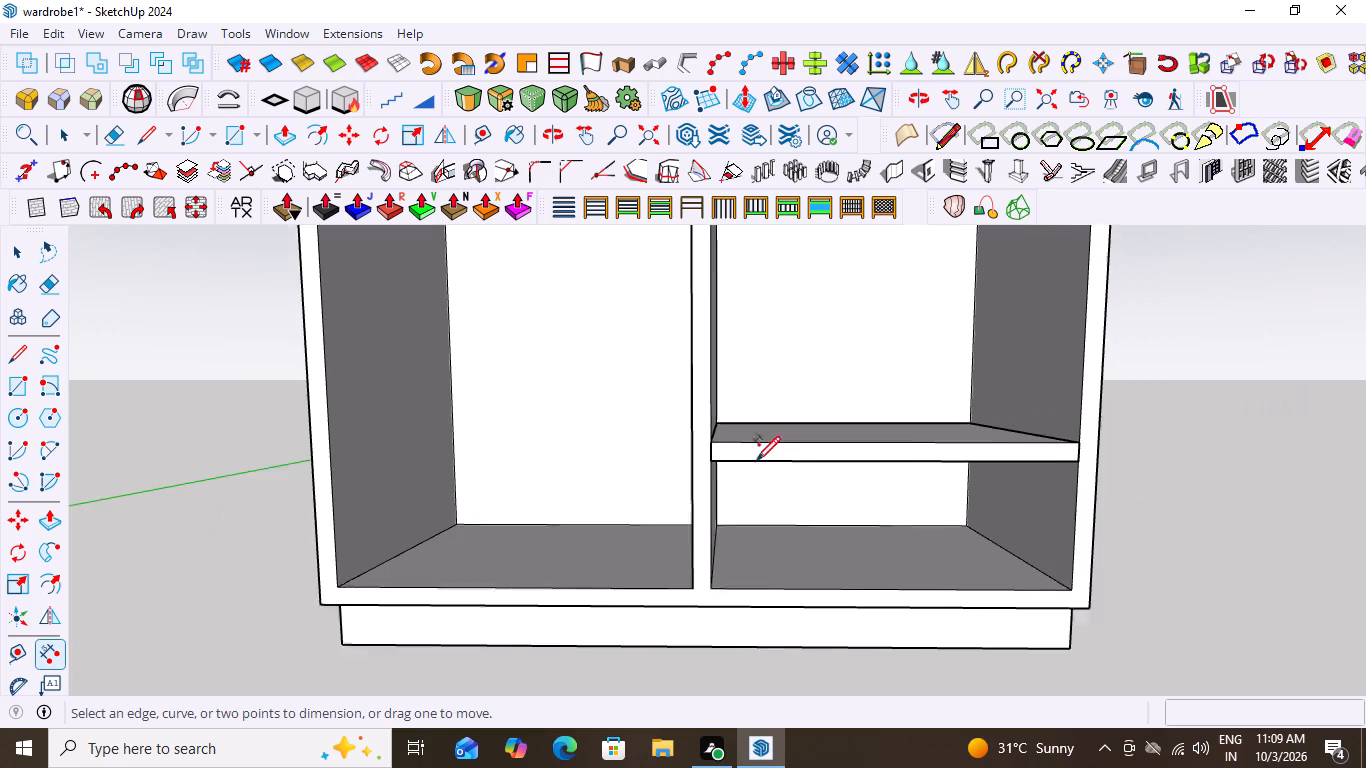
pyautogui.scroll(-1, 756, 459)
pyautogui.click(717, 574)
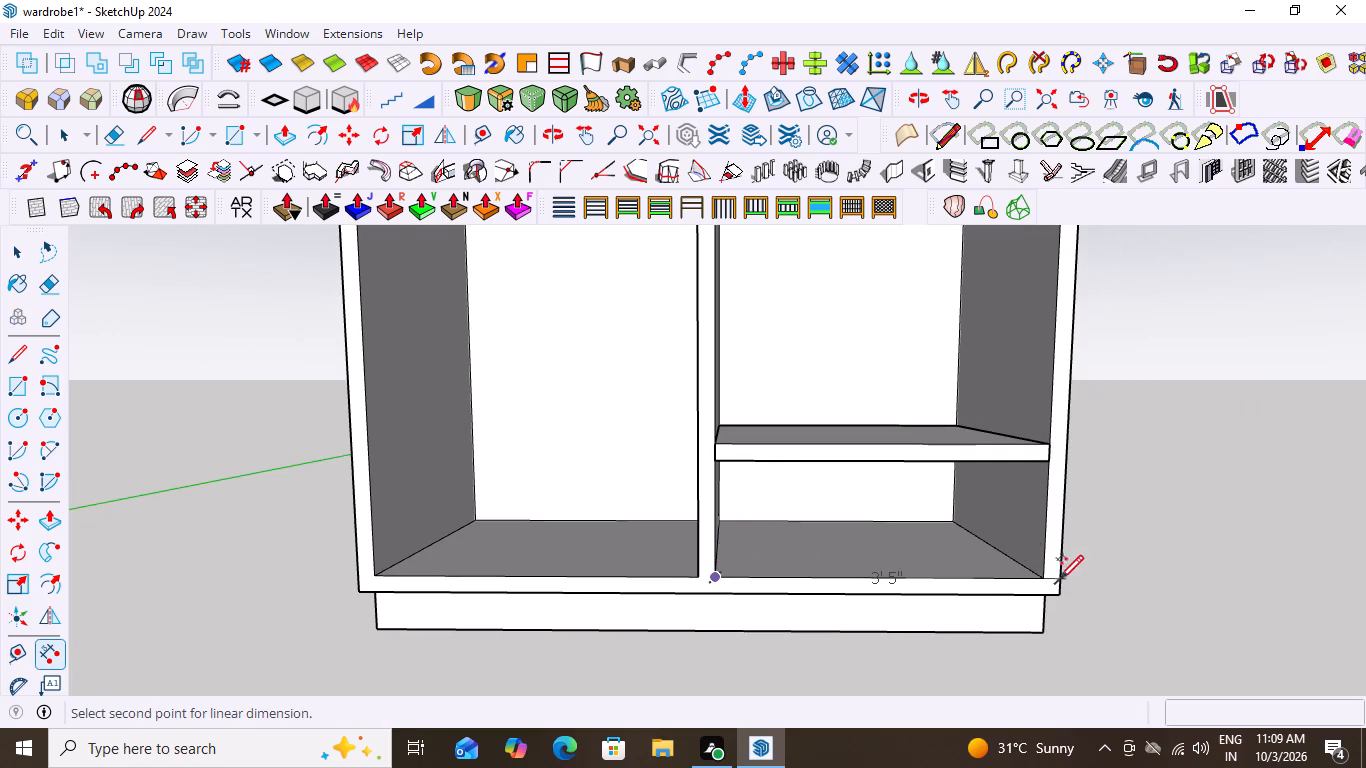
pyautogui.scroll(3, 1056, 574)
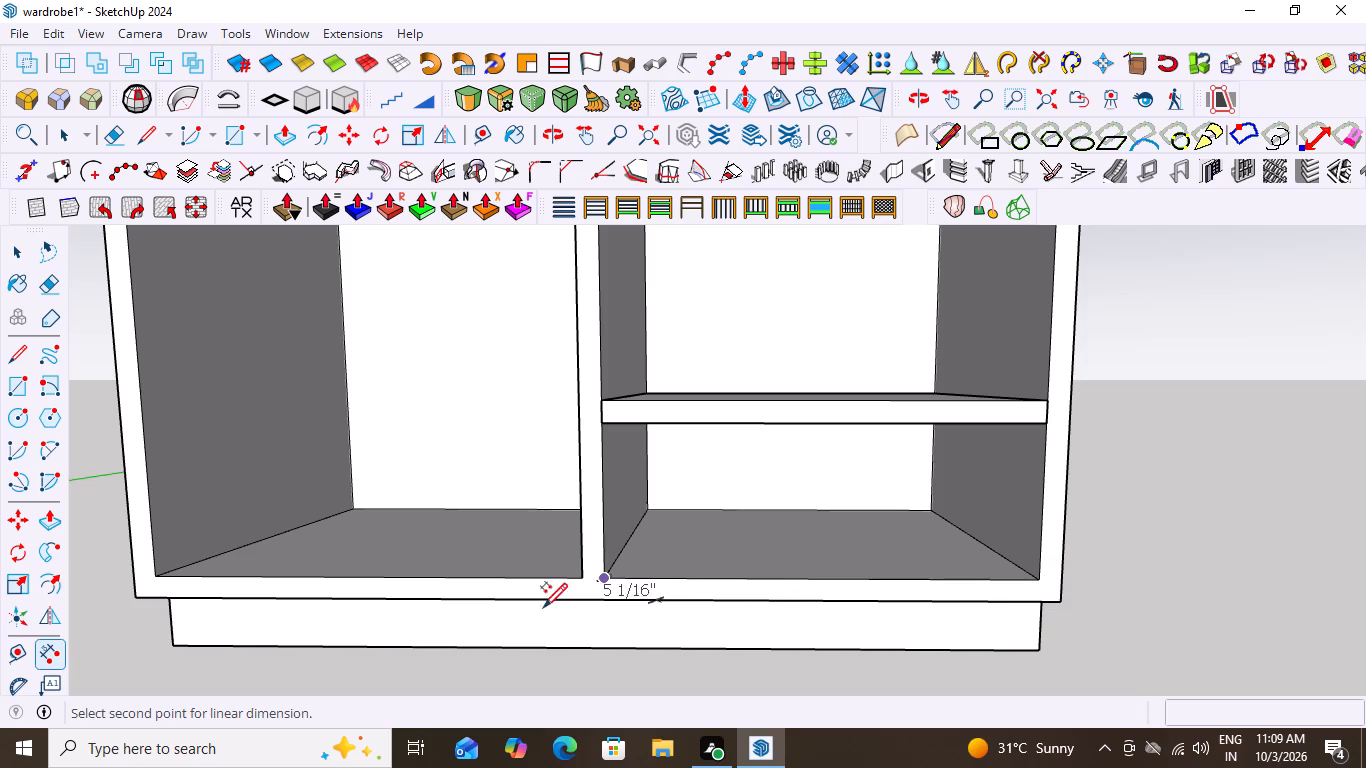
pyautogui.press('space')
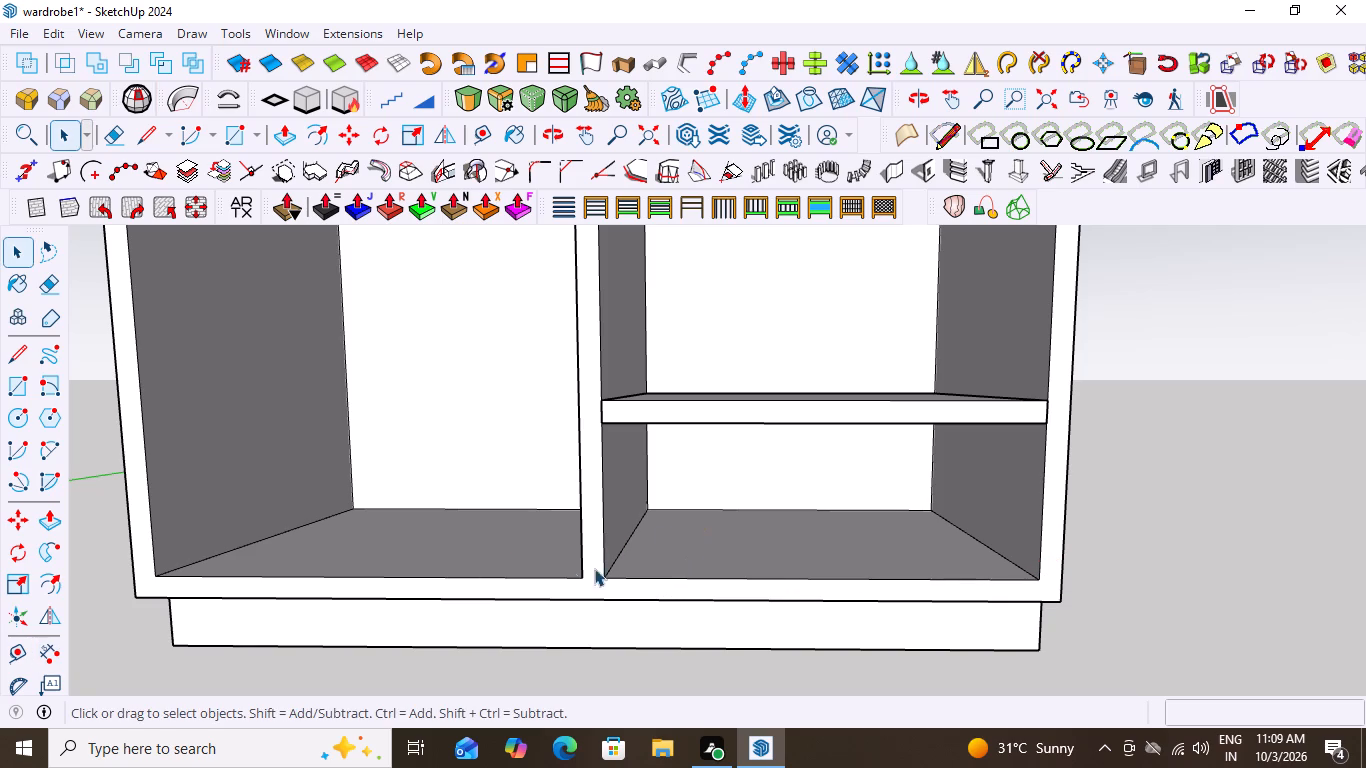
pyautogui.click(48, 652)
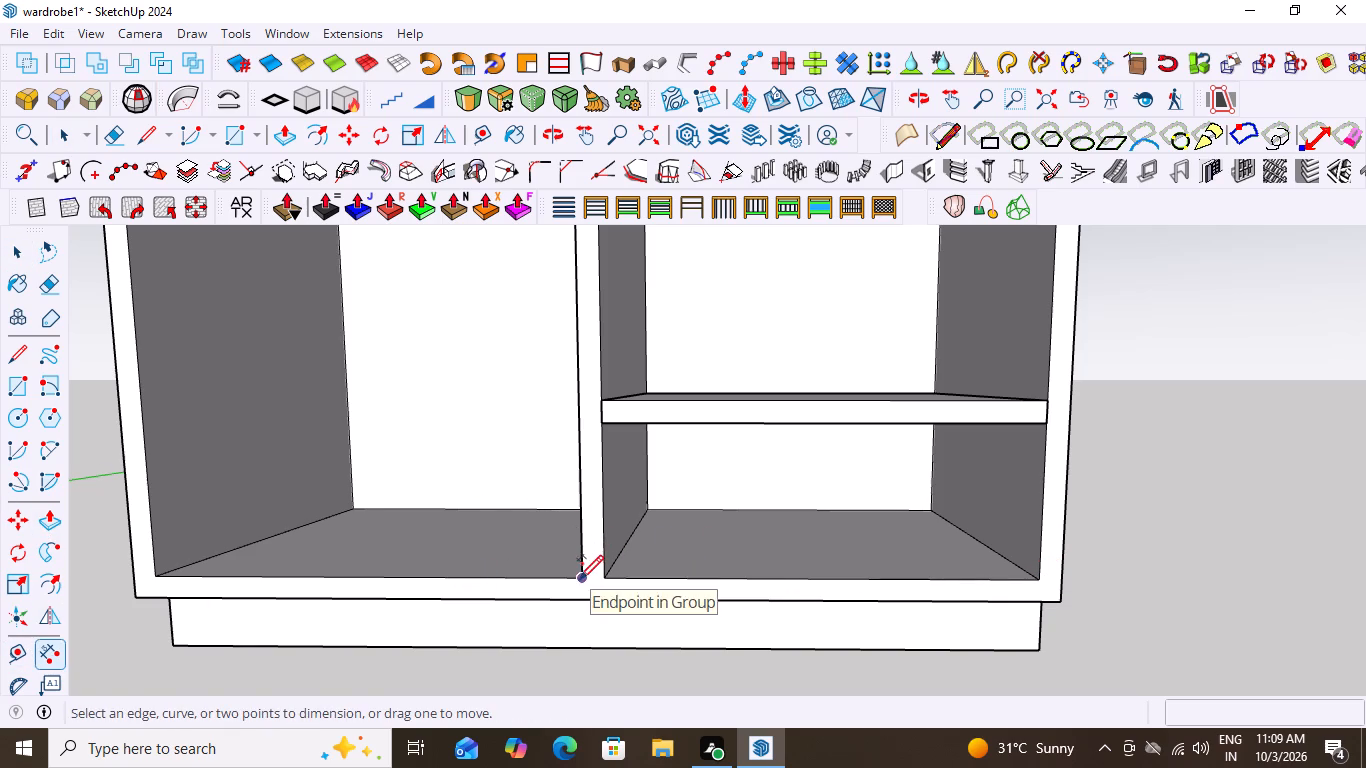
pyautogui.click(578, 576)
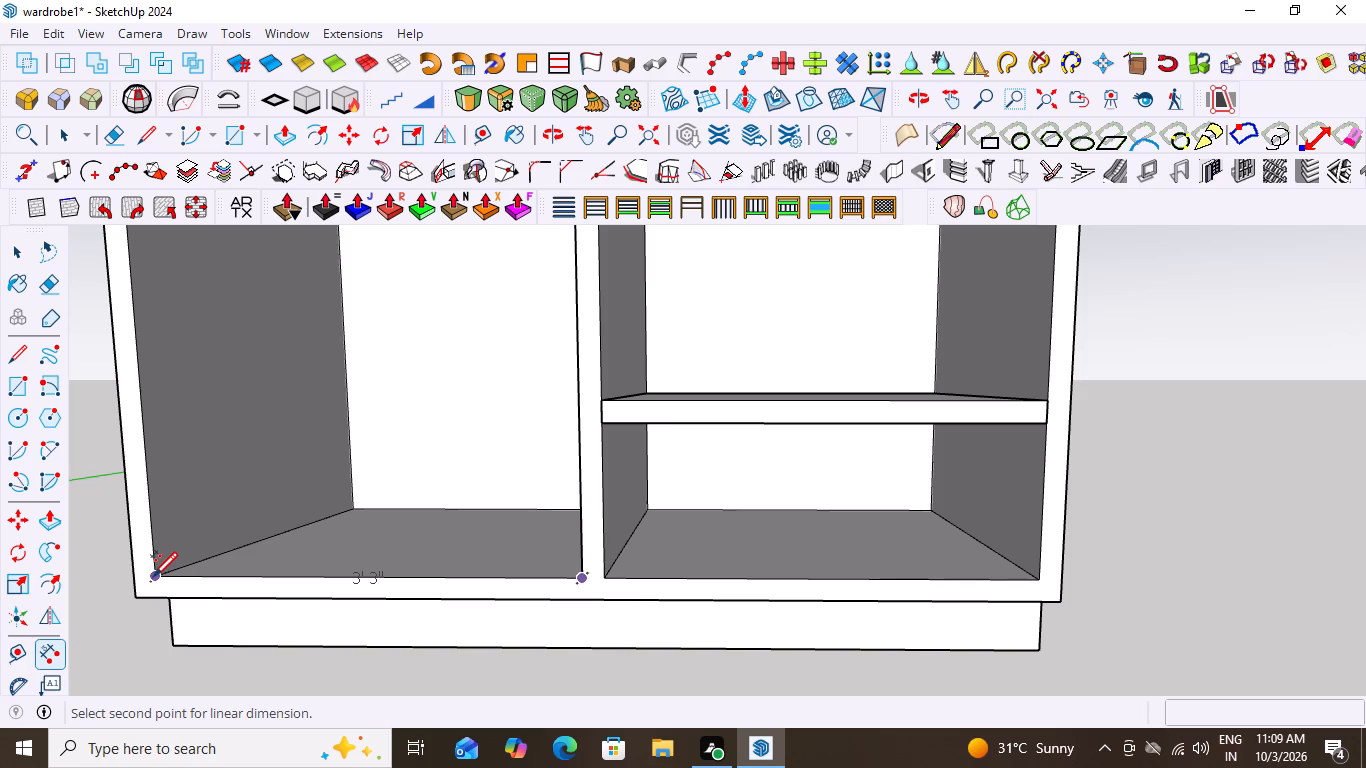
pyautogui.press('space')
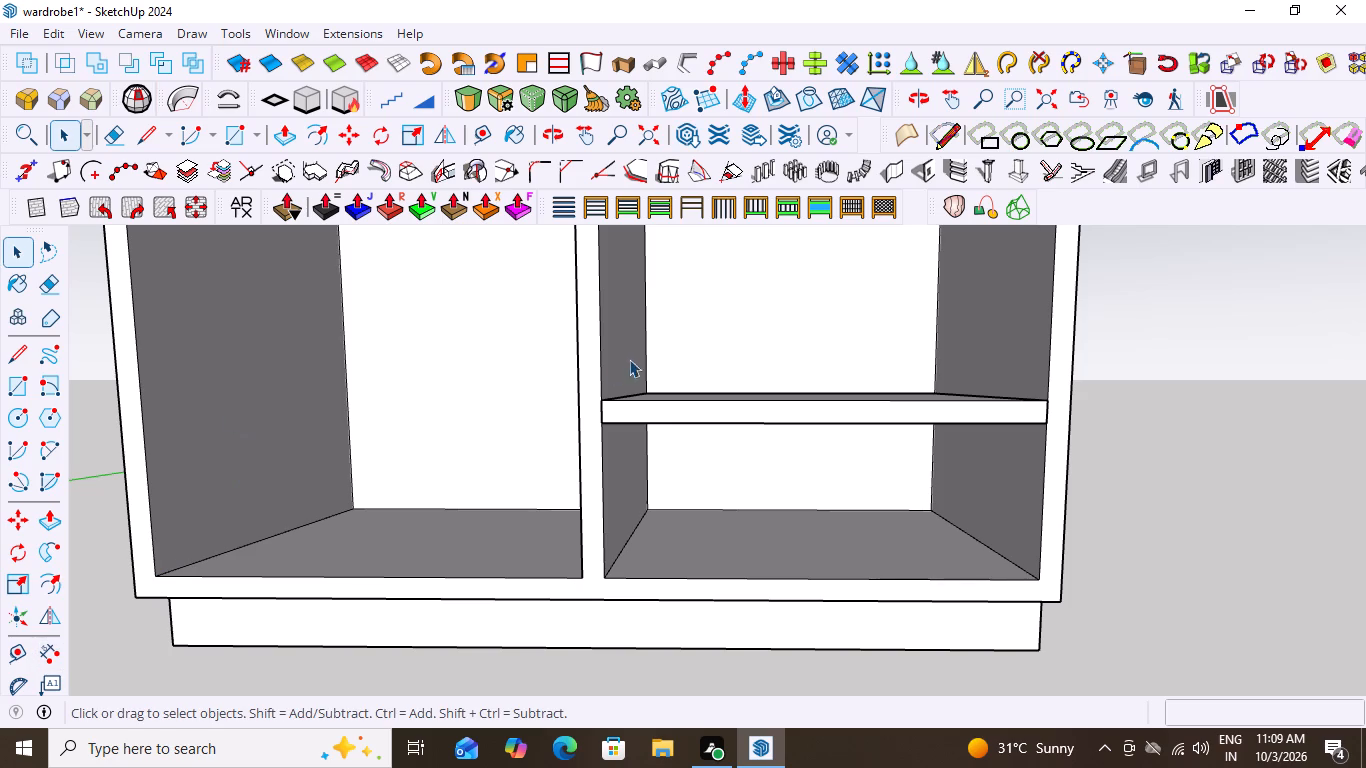
# Open the carcass group and push the central partition's right face inward by 0.5".
pyautogui.click(635, 357)
pyautogui.doubleClick(635, 357)
pyautogui.click(614, 355)
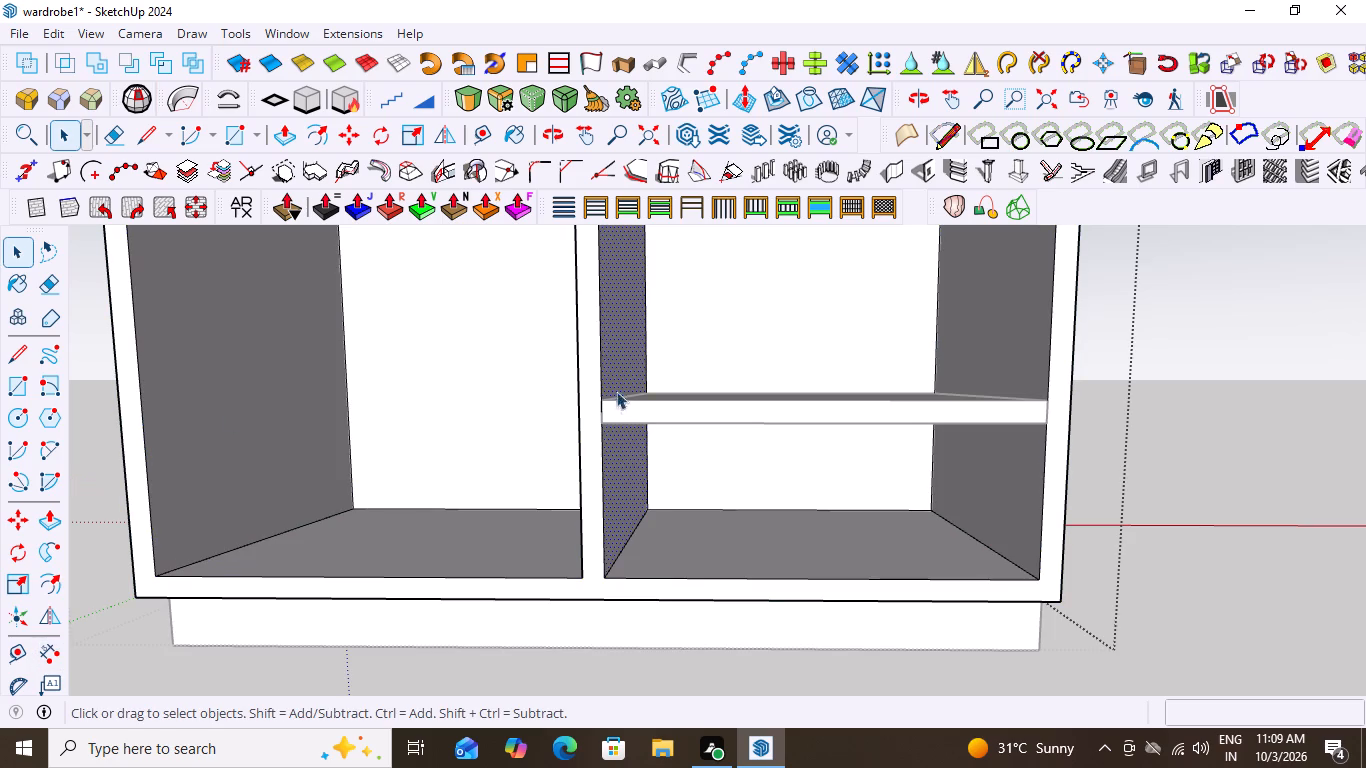
pyautogui.scroll(-11, 611, 412)
pyautogui.scroll(4, 647, 320)
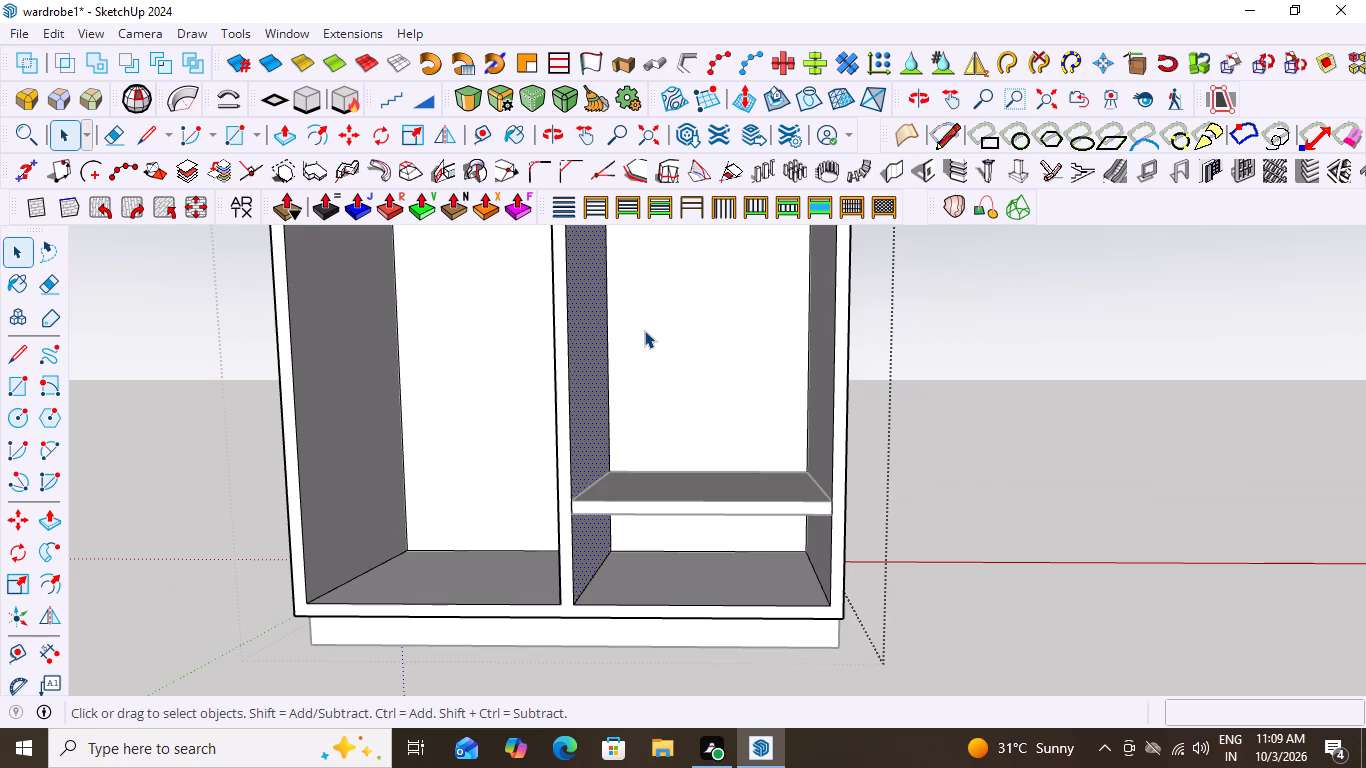
pyautogui.press('p')
pyautogui.click(585, 369)
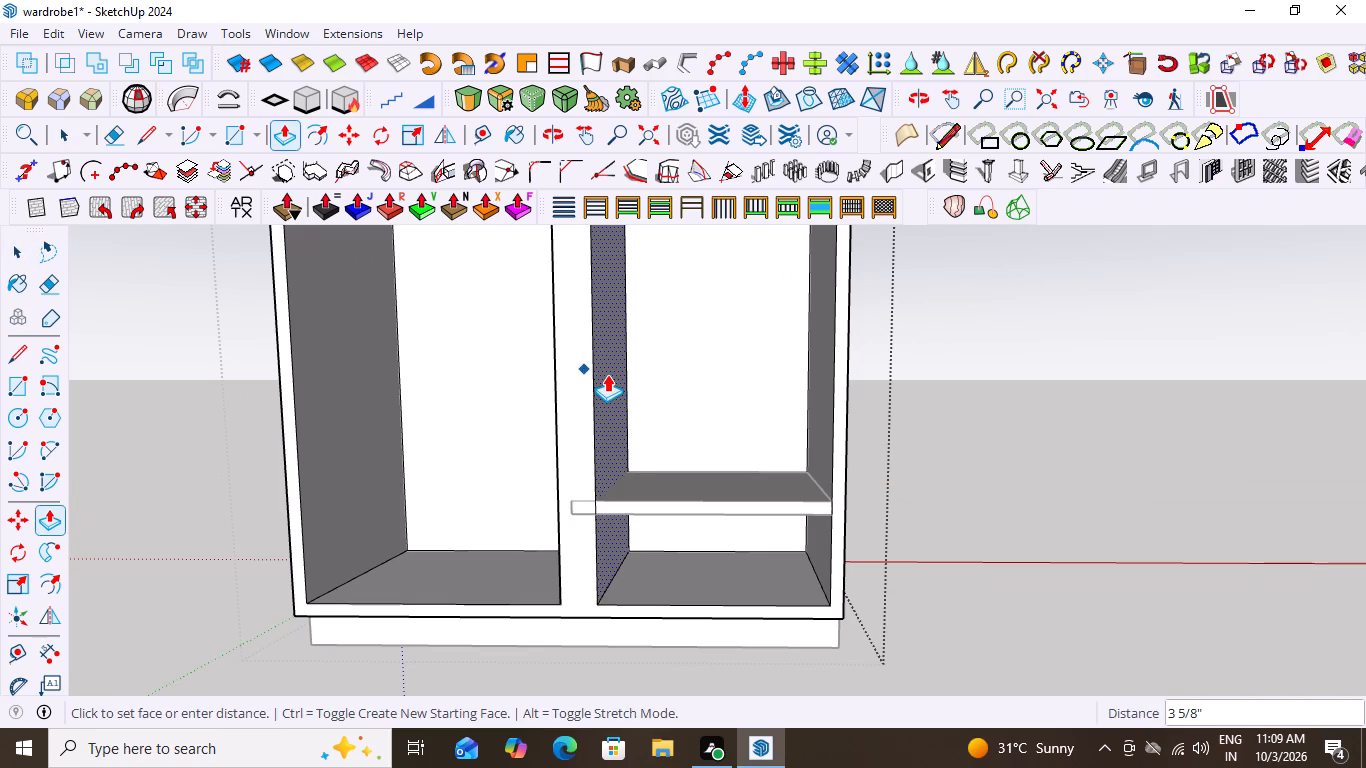
pyautogui.press('.')
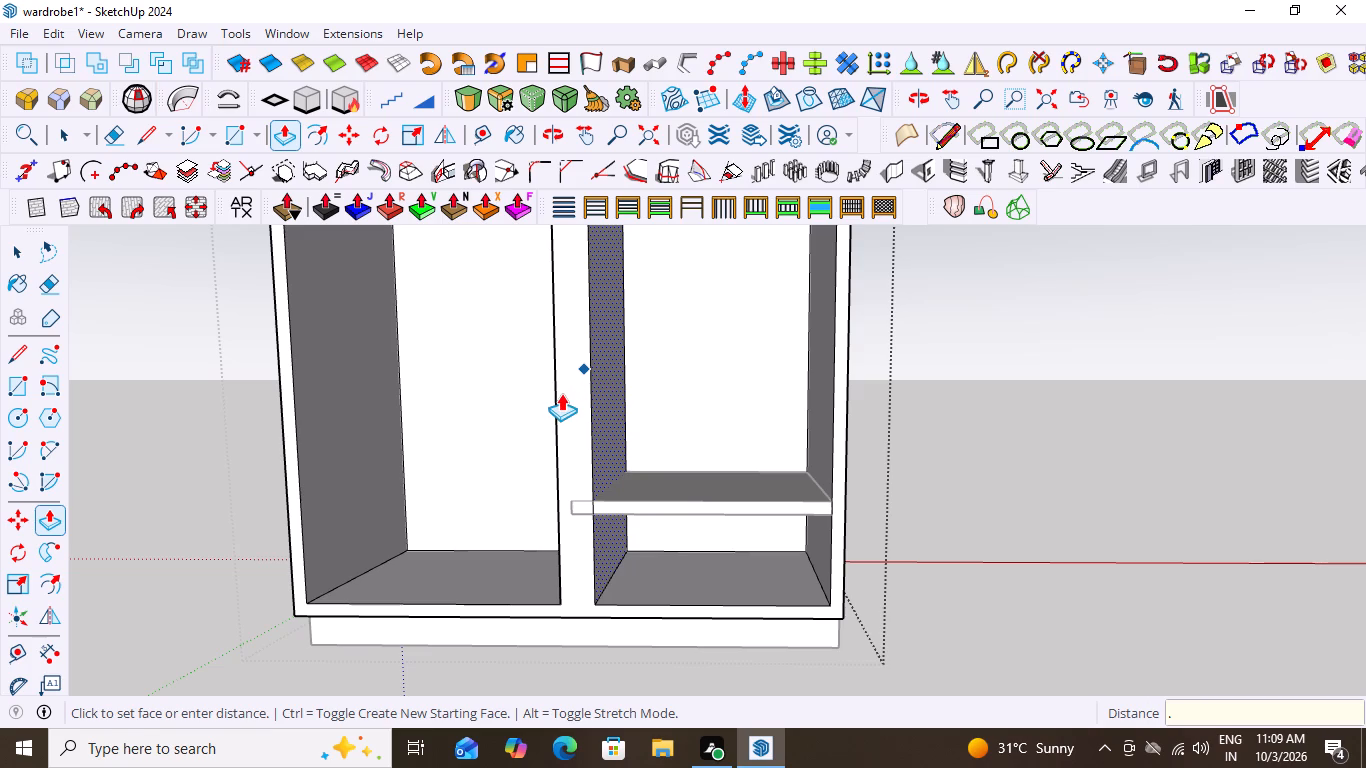
pyautogui.press('space')
pyautogui.click(586, 410)
pyautogui.press('p')
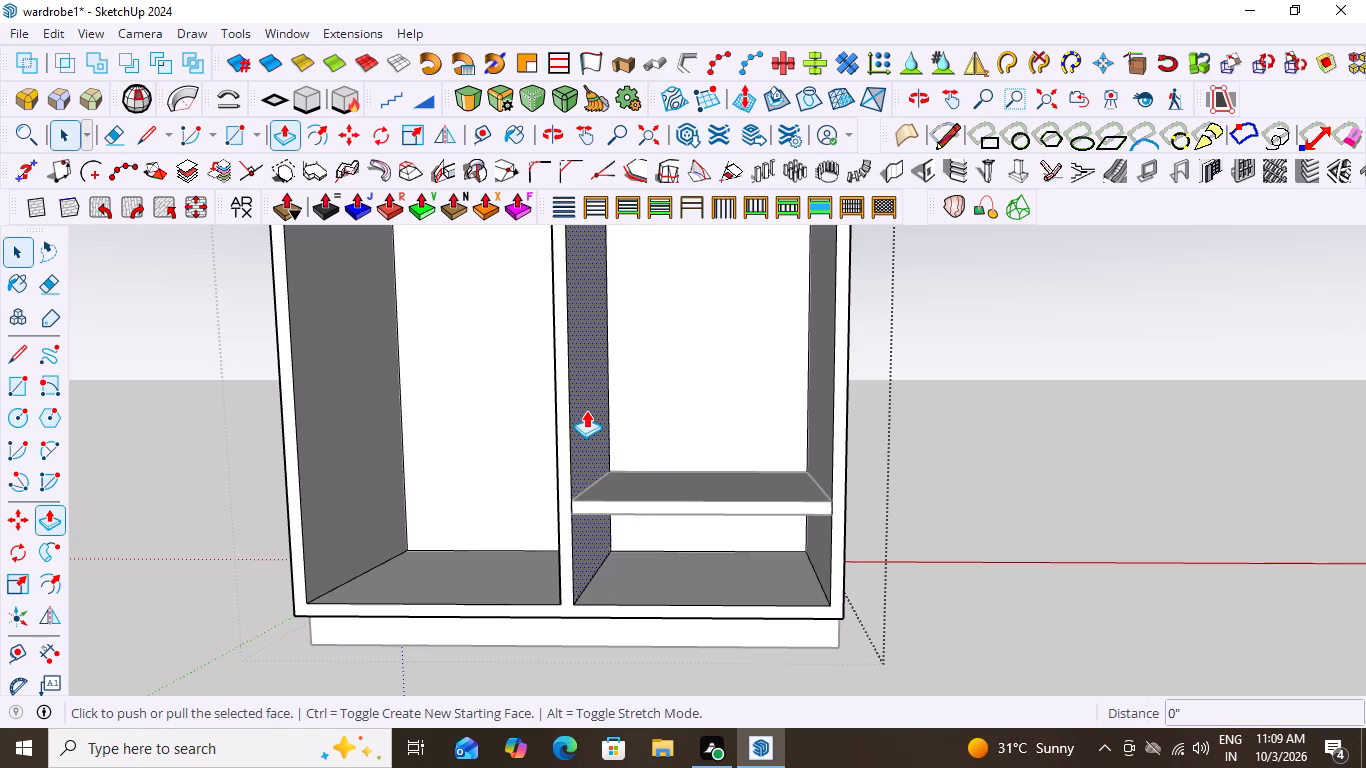
pyautogui.click(586, 410)
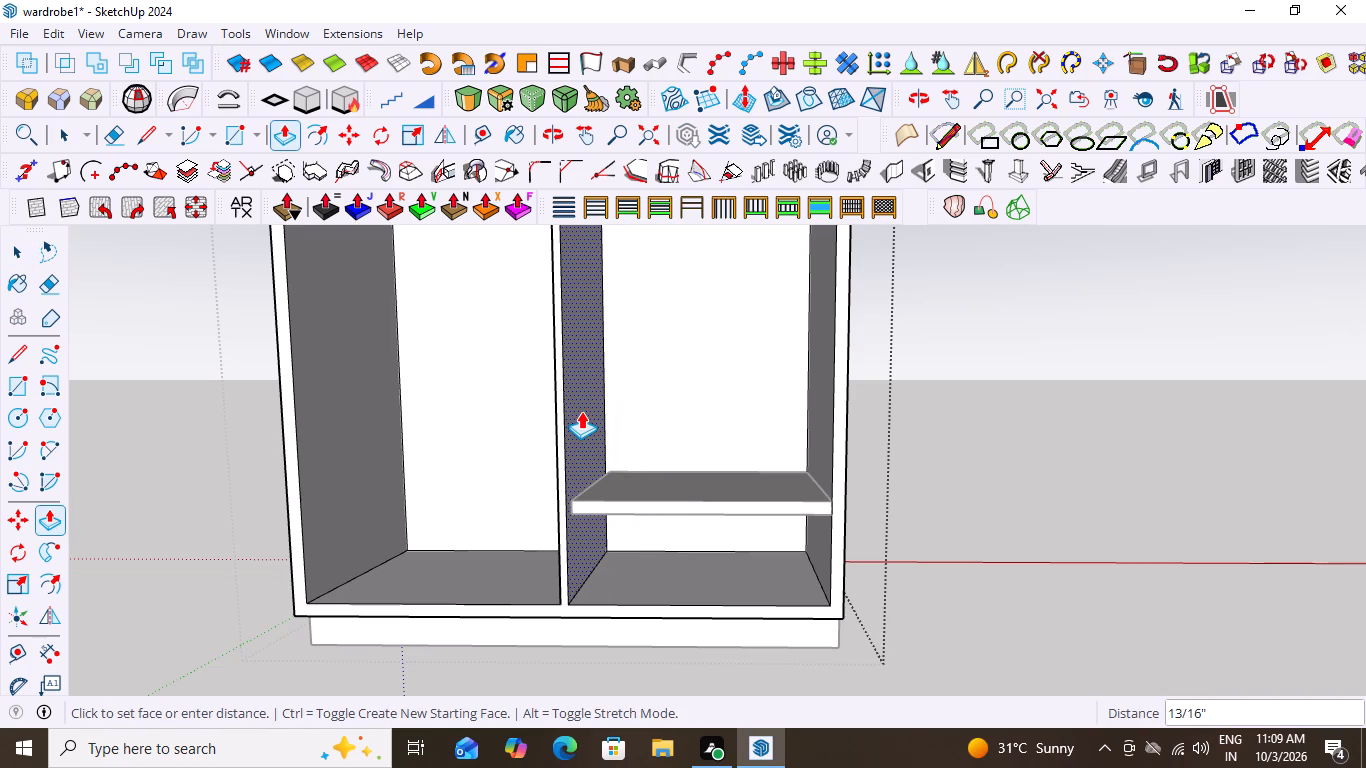
pyautogui.write('.5')
pyautogui.hotkey('shift', '"')
pyautogui.press('Return')
pyautogui.click(1095, 404)
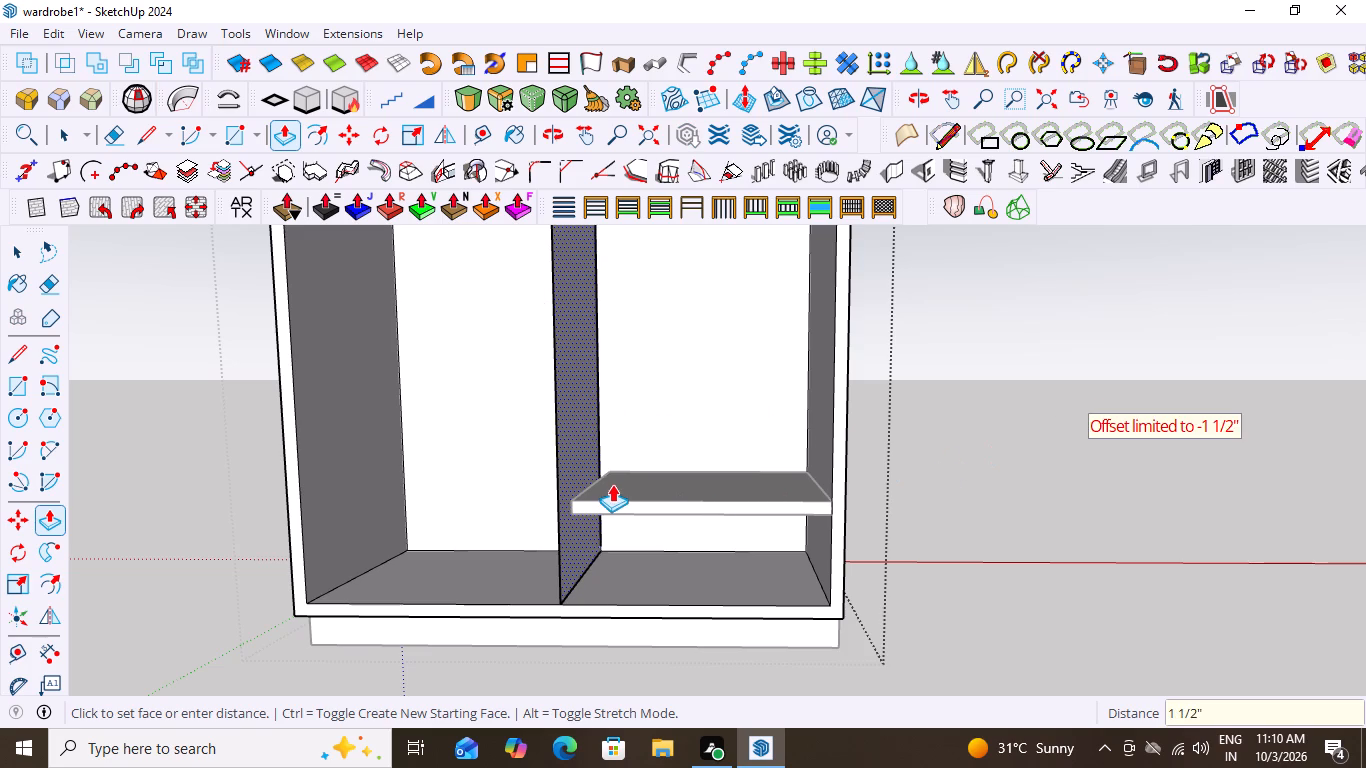
pyautogui.moveTo(655, 425); pyautogui.dragTo(840, 447, button='middle')
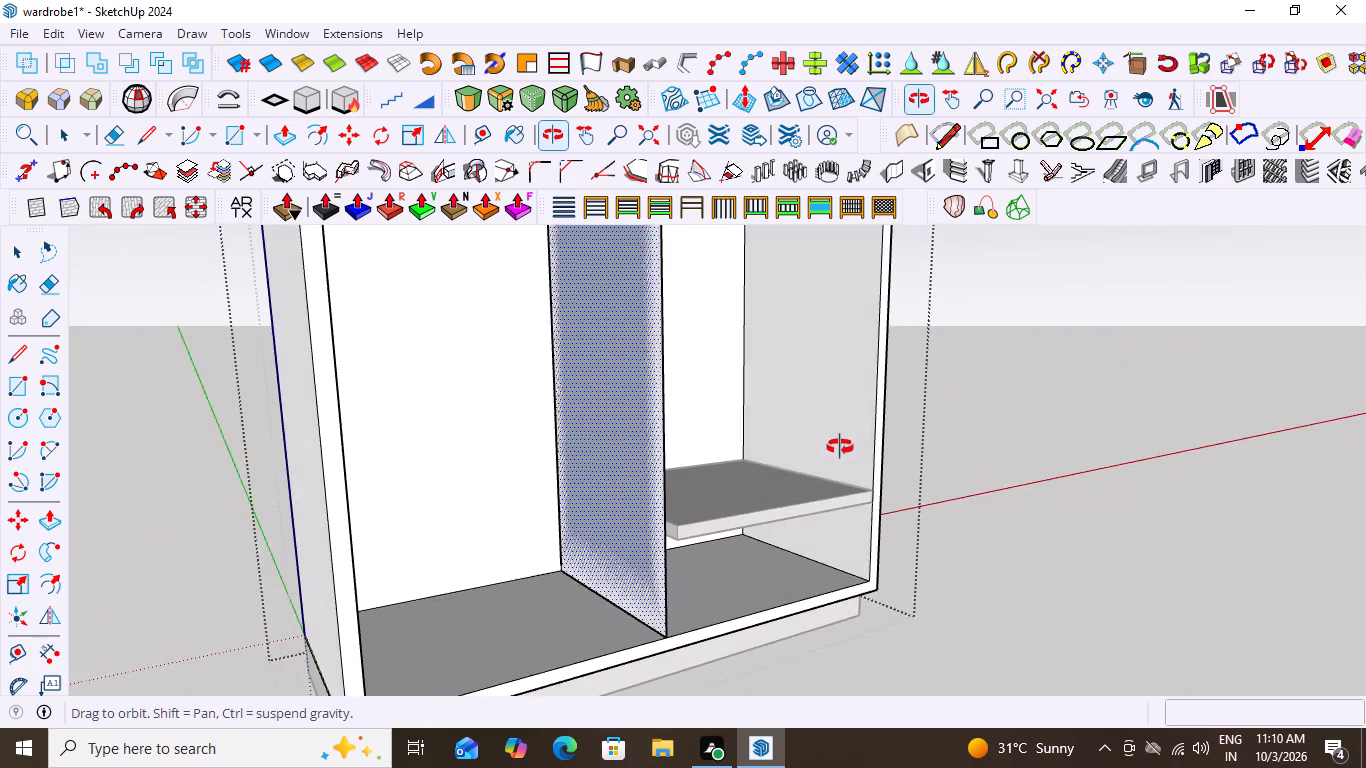
pyautogui.moveTo(840, 447); pyautogui.dragTo(727, 450, button='middle')
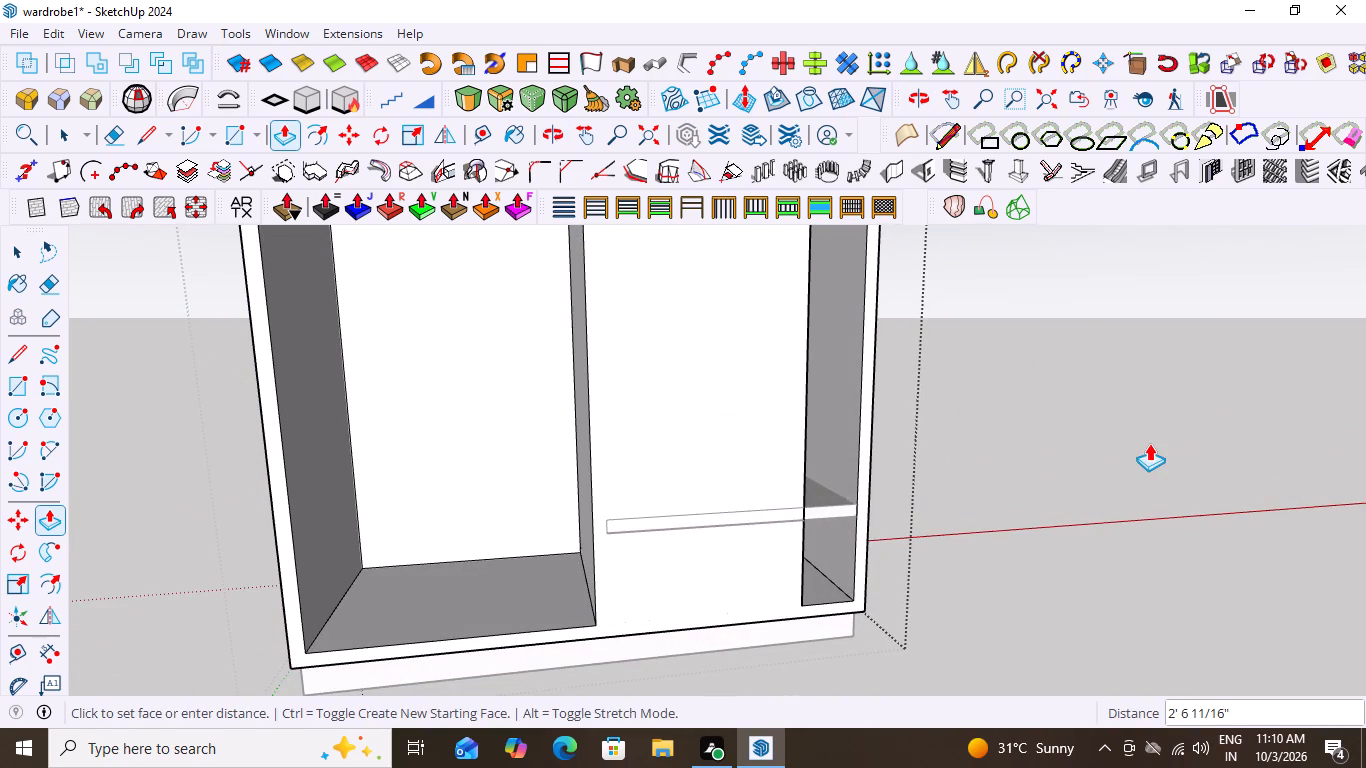
pyautogui.press('space')
# Push the central partition's left face inward by 0.5" and close the carcass group.
pyautogui.scroll(1, 652, 490)
pyautogui.moveTo(741, 463); pyautogui.dragTo(829, 466, button='middle')
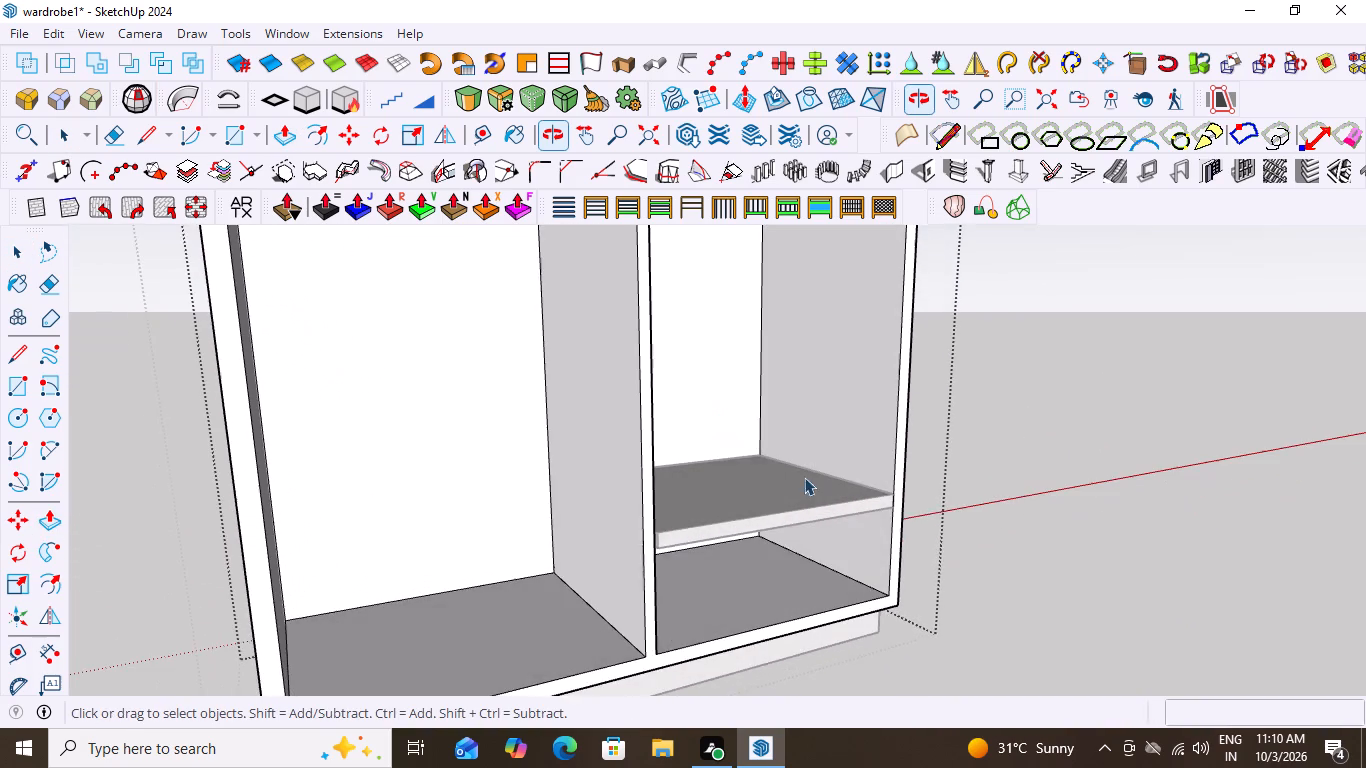
pyautogui.scroll(2, 635, 516)
pyautogui.click(609, 476)
pyautogui.click(610, 469)
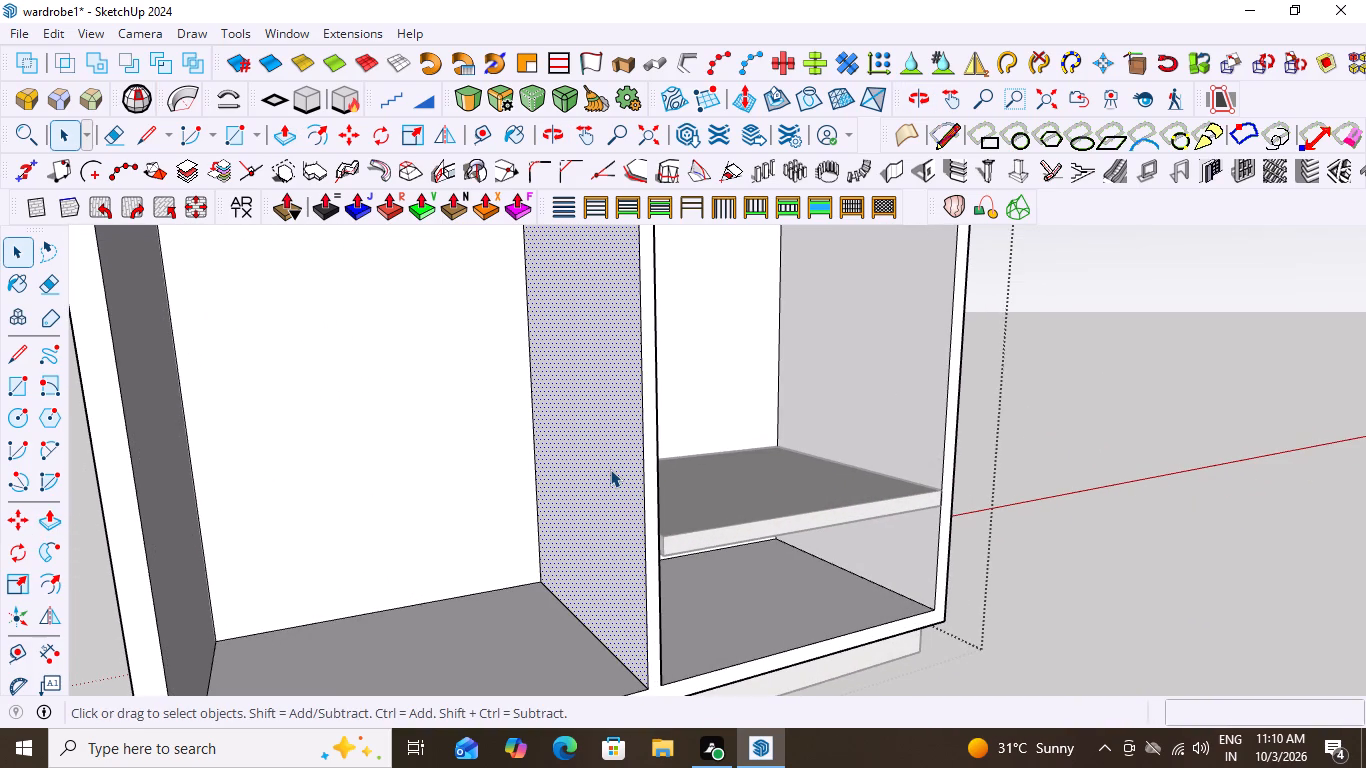
pyautogui.press('p')
pyautogui.click(610, 469)
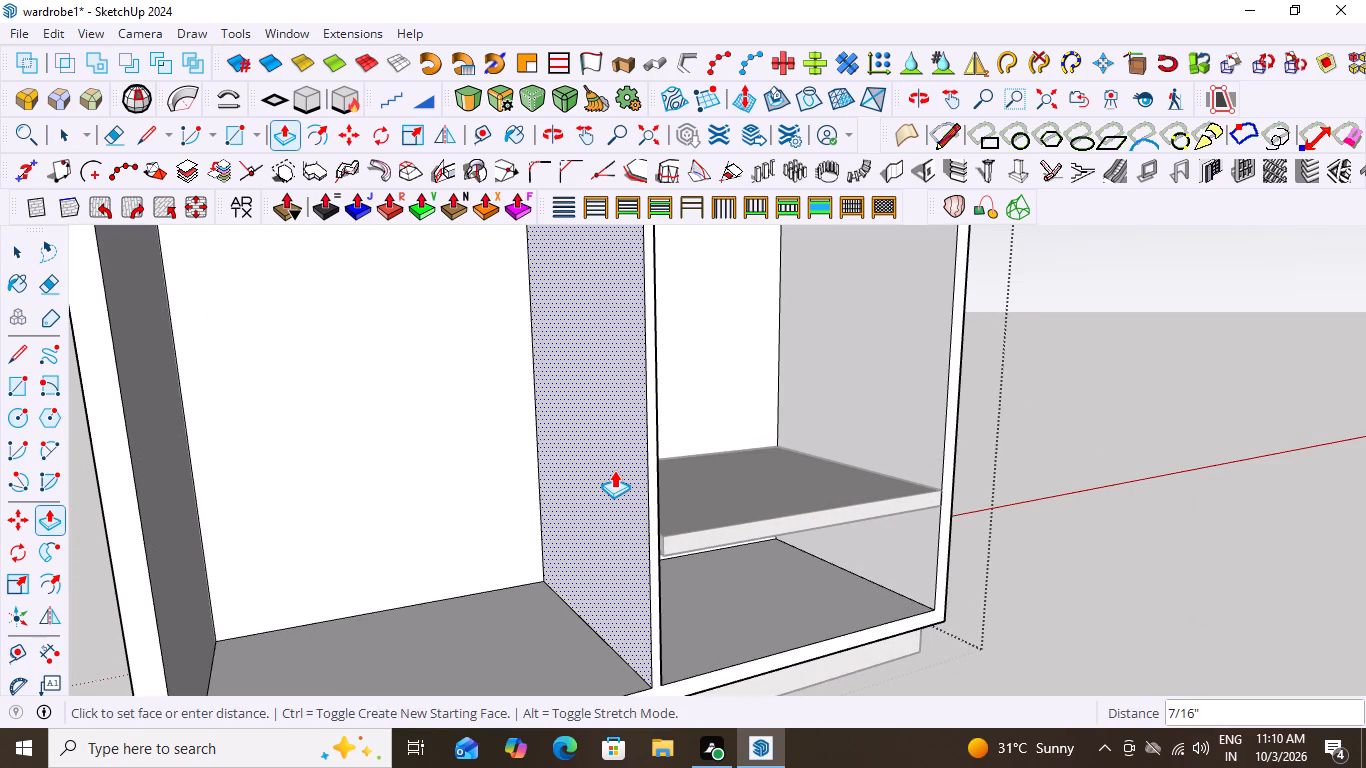
pyautogui.write('.5')
pyautogui.hotkey('shift', '"')
pyautogui.press('Return')
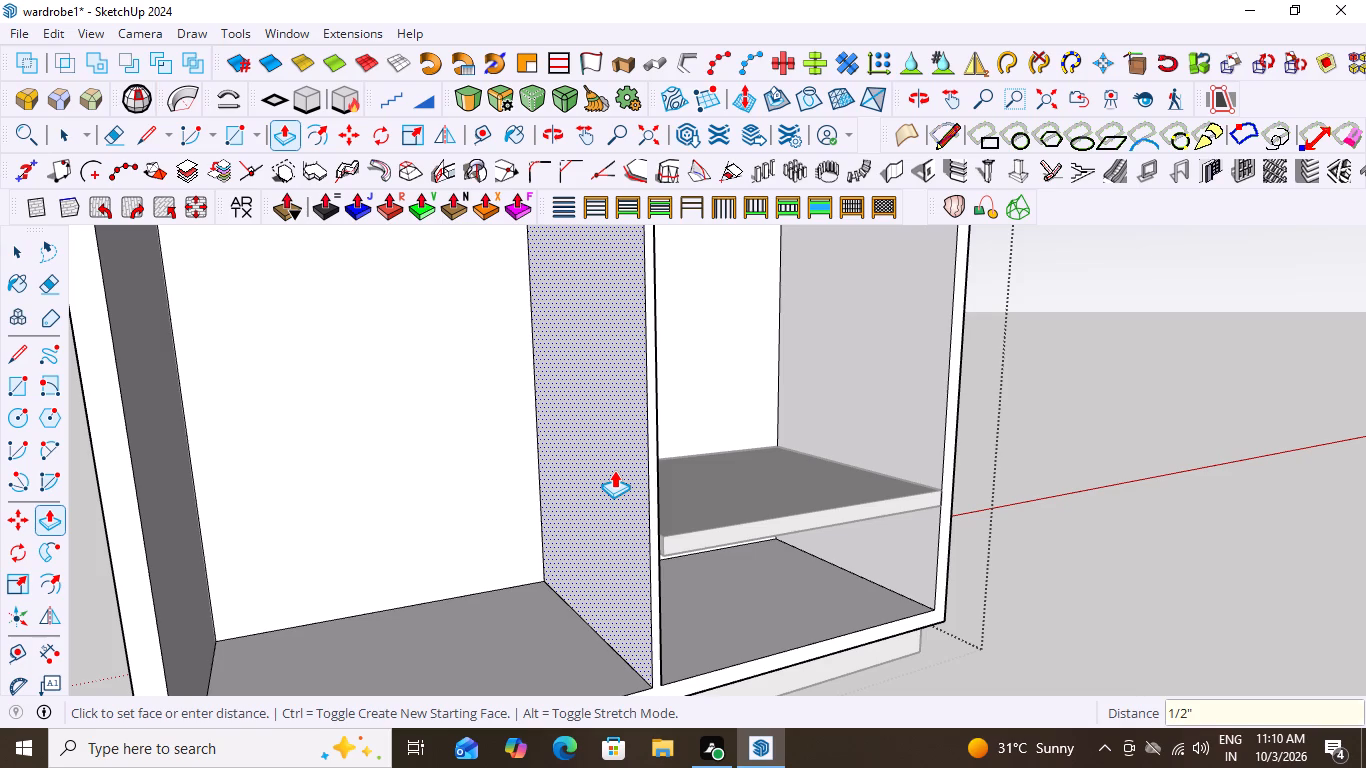
pyautogui.press('space')
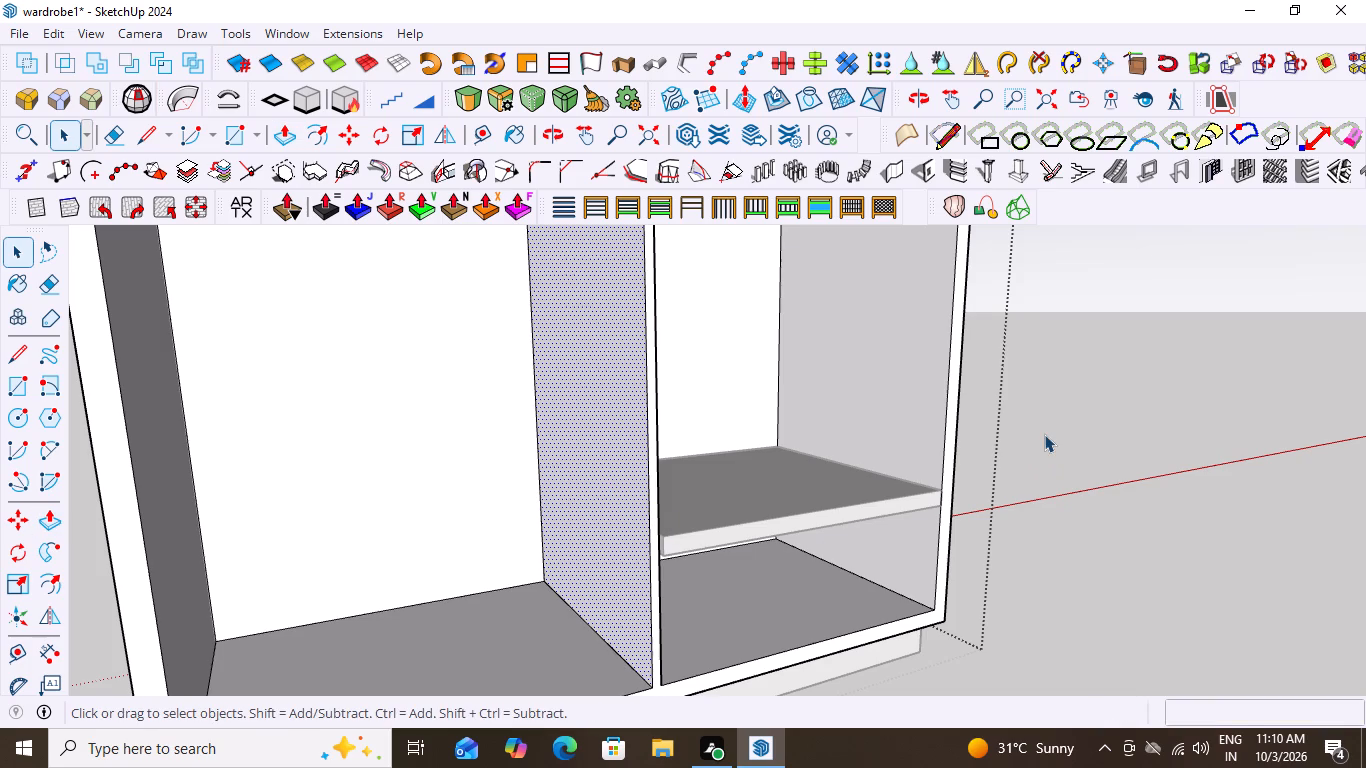
pyautogui.click(1044, 434)
# Measure the right compartment's inner width along the front of the floor, from the partition to the side panel.
pyautogui.scroll(-9, 738, 475)
pyautogui.moveTo(726, 429); pyautogui.dragTo(620, 443, button='middle')
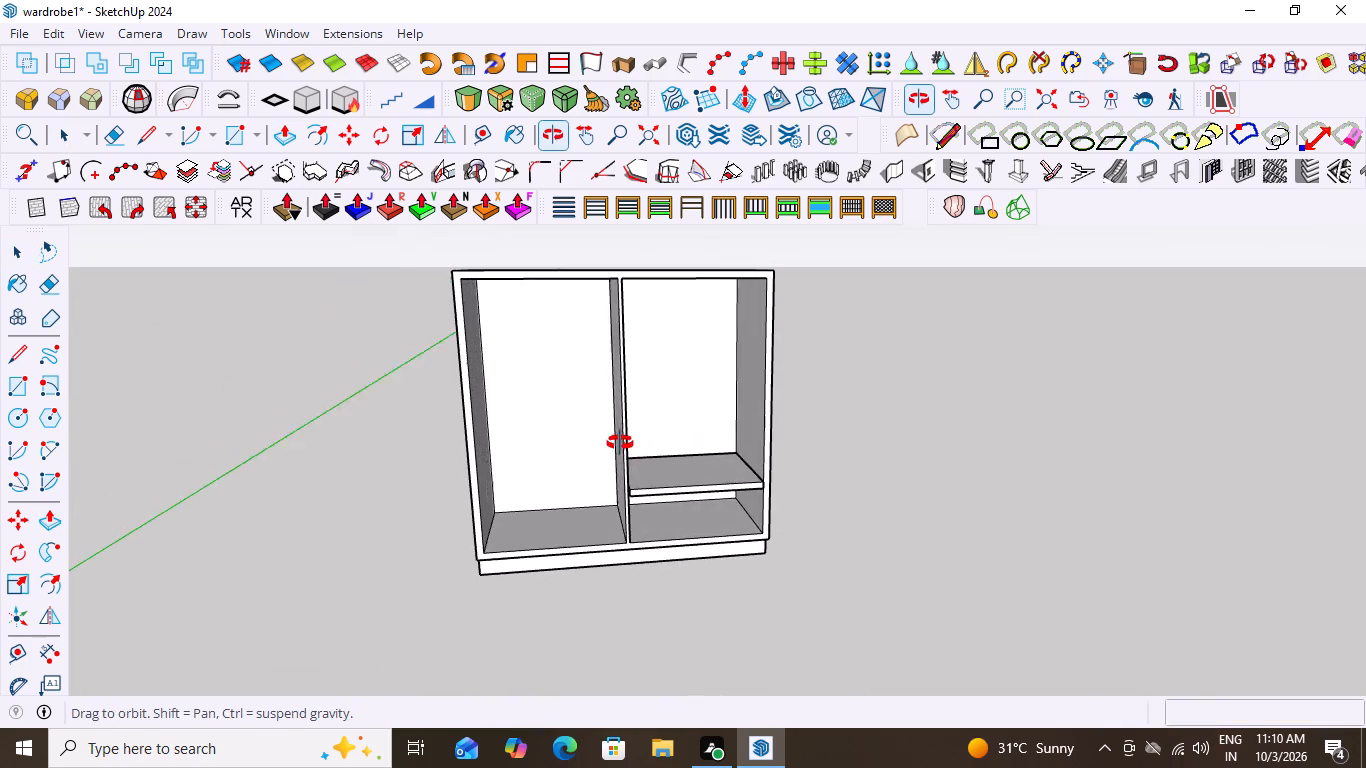
pyautogui.moveTo(620, 443); pyautogui.dragTo(617, 440, button='middle')
pyautogui.scroll(10, 628, 555)
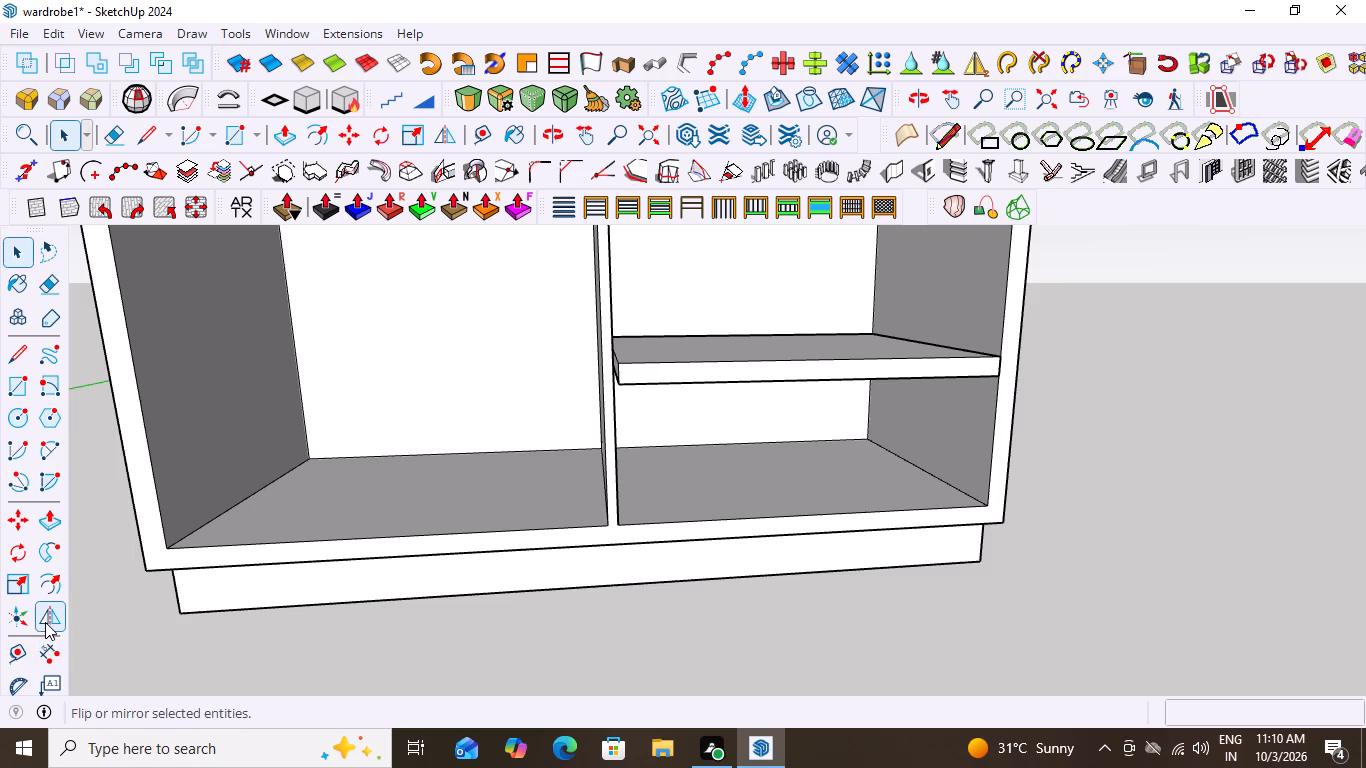
pyautogui.click(49, 647)
pyautogui.scroll(2, 629, 573)
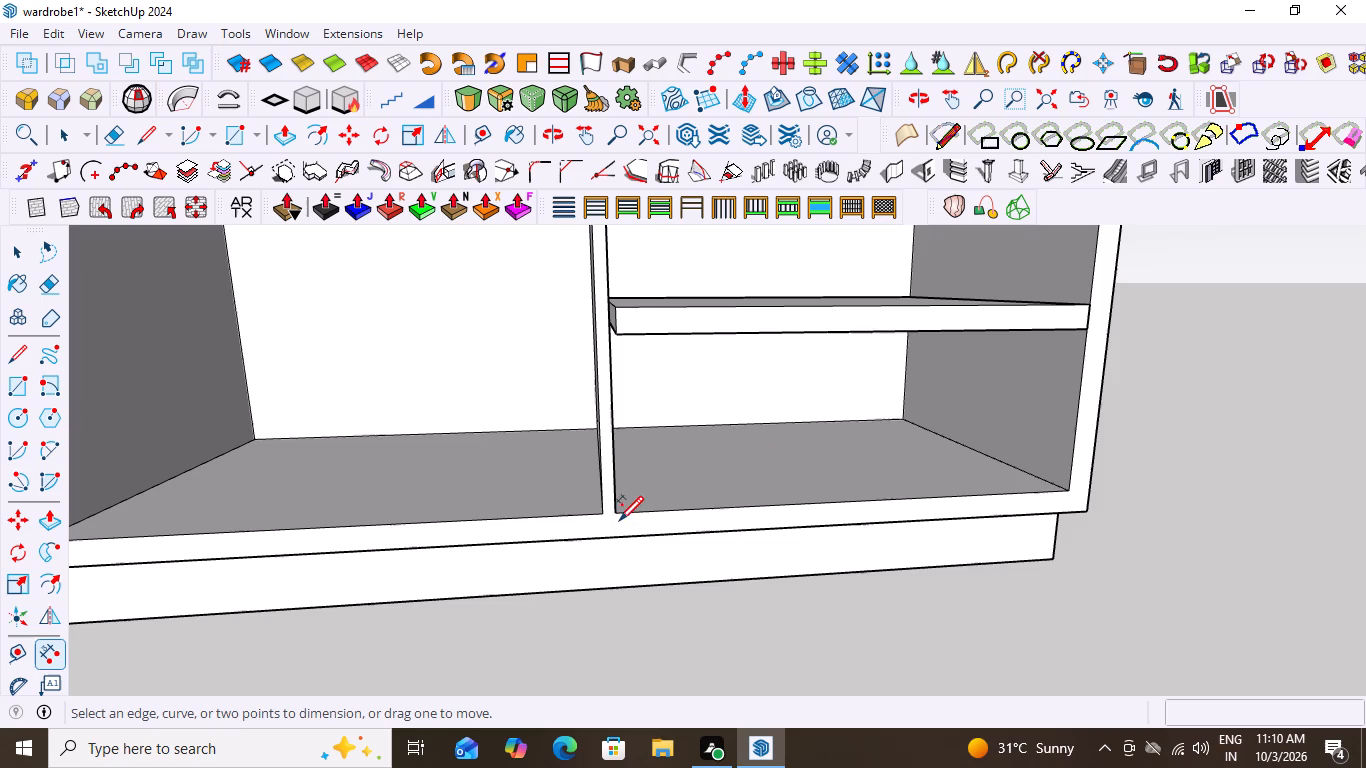
pyautogui.click(618, 512)
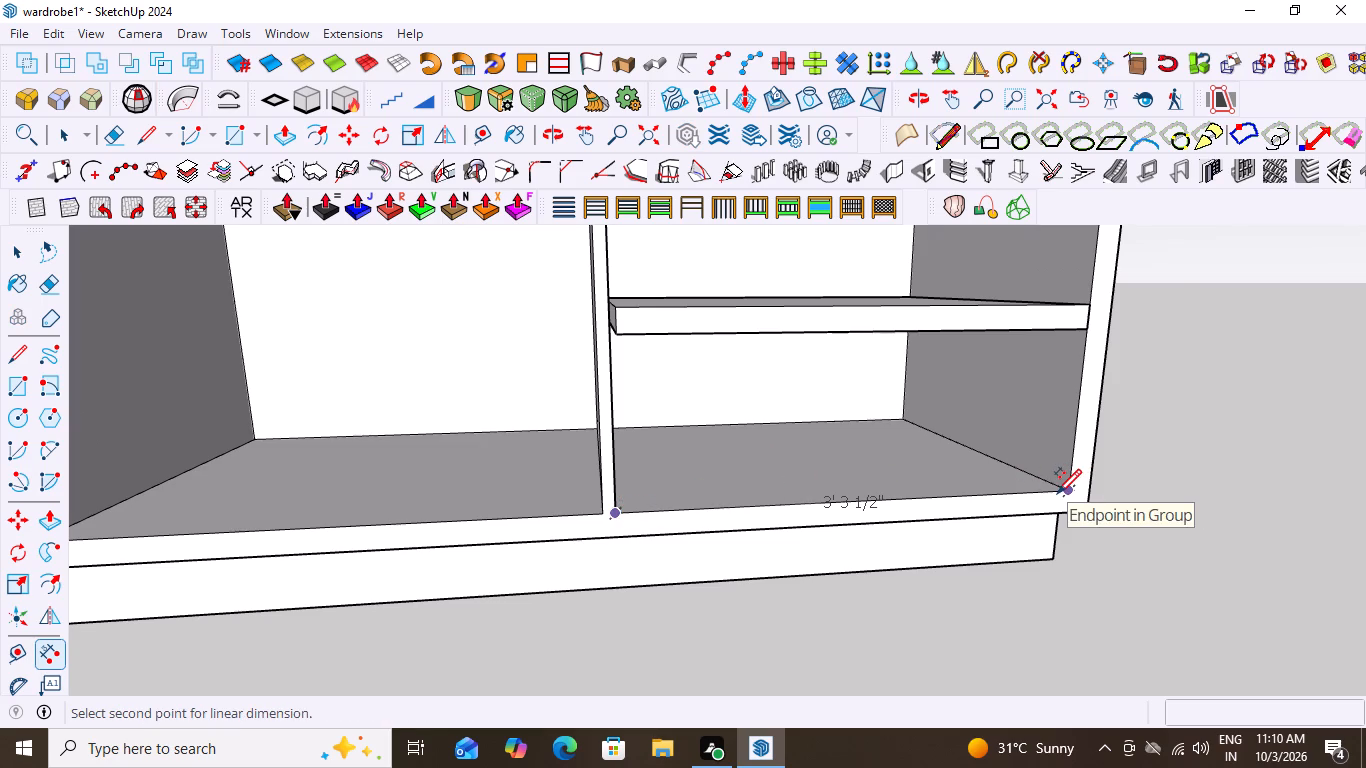
pyautogui.scroll(-16, 838, 462)
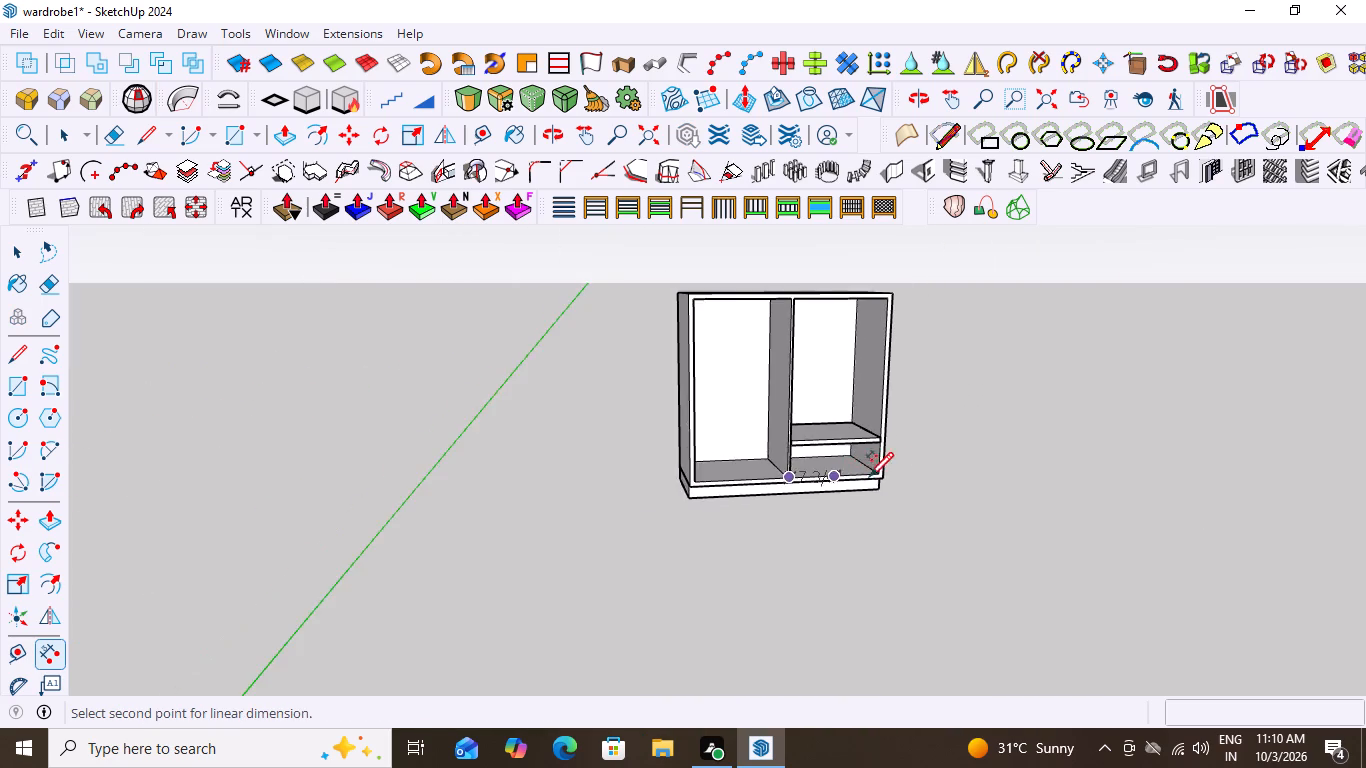
pyautogui.scroll(-2, 869, 475)
pyautogui.middleClick(951, 412)
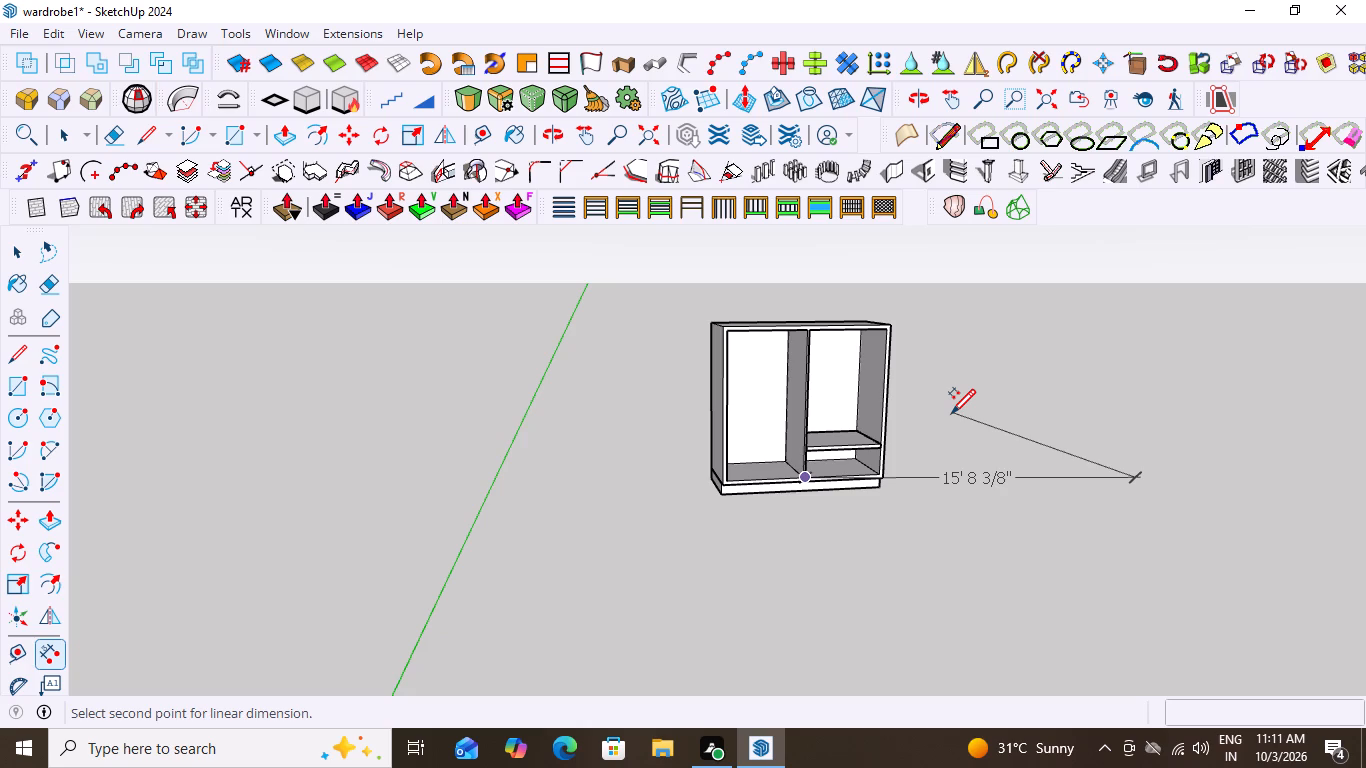
pyautogui.press('space')
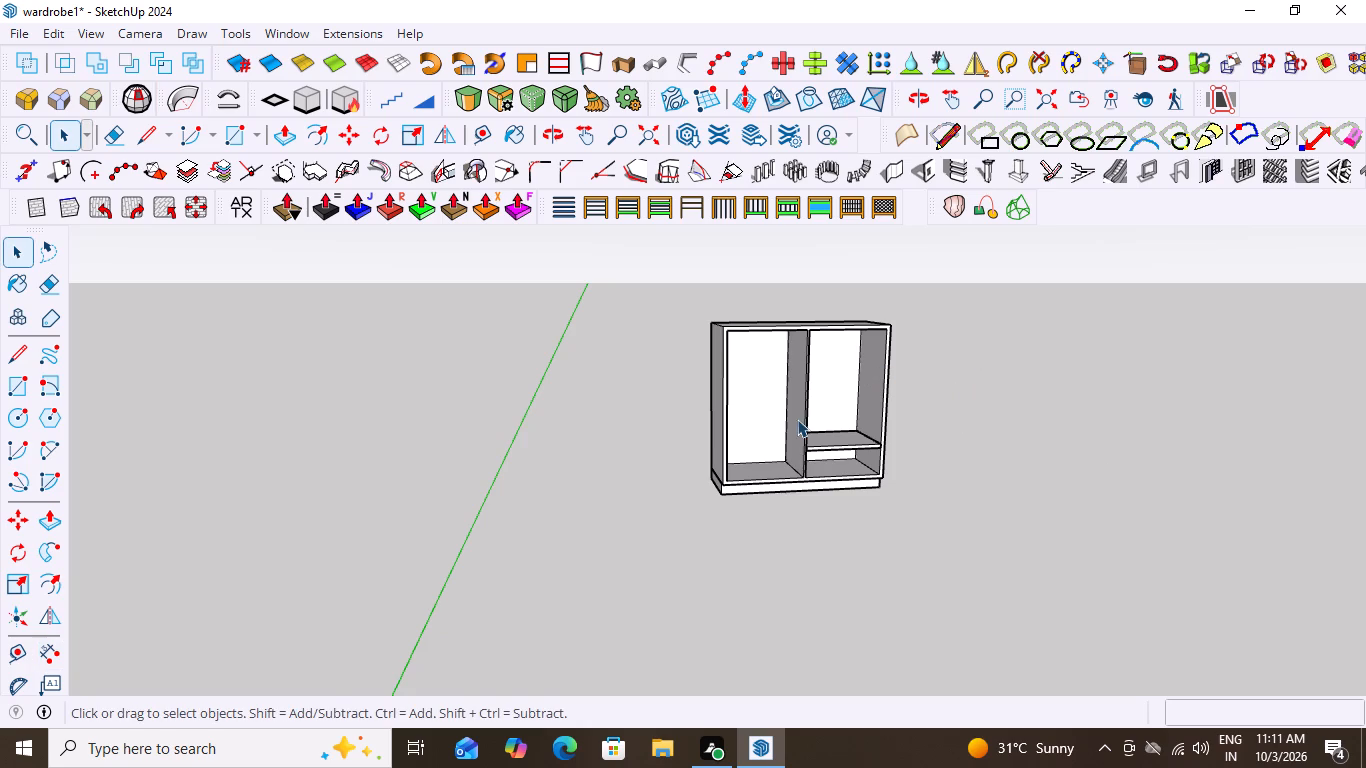
# Dimension the width of the right compartment's shelf along its front top edge, from the central partition to the side panel.
pyautogui.scroll(8, 797, 419)
pyautogui.middleClick(969, 393)
pyautogui.scroll(-2, 966, 393)
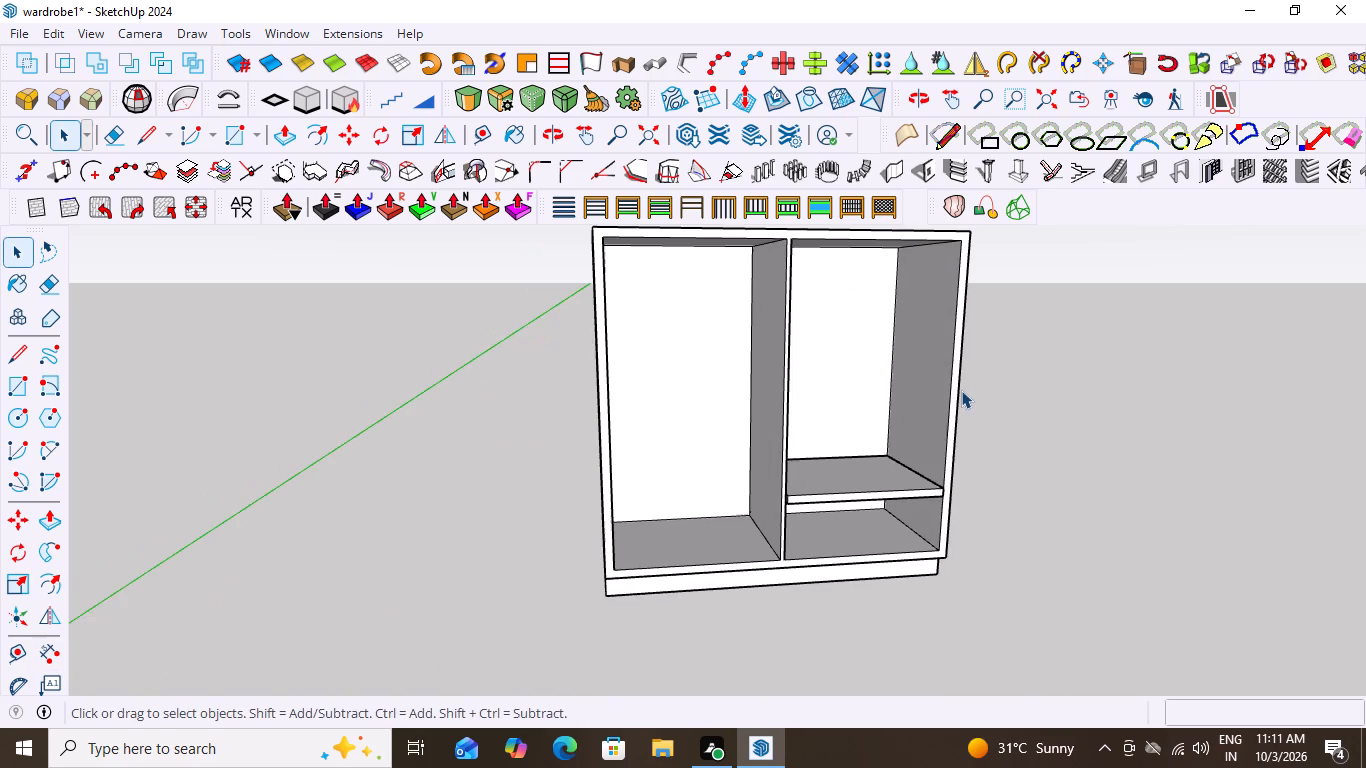
pyautogui.moveTo(1014, 373); pyautogui.dragTo(933, 375, button='middle')
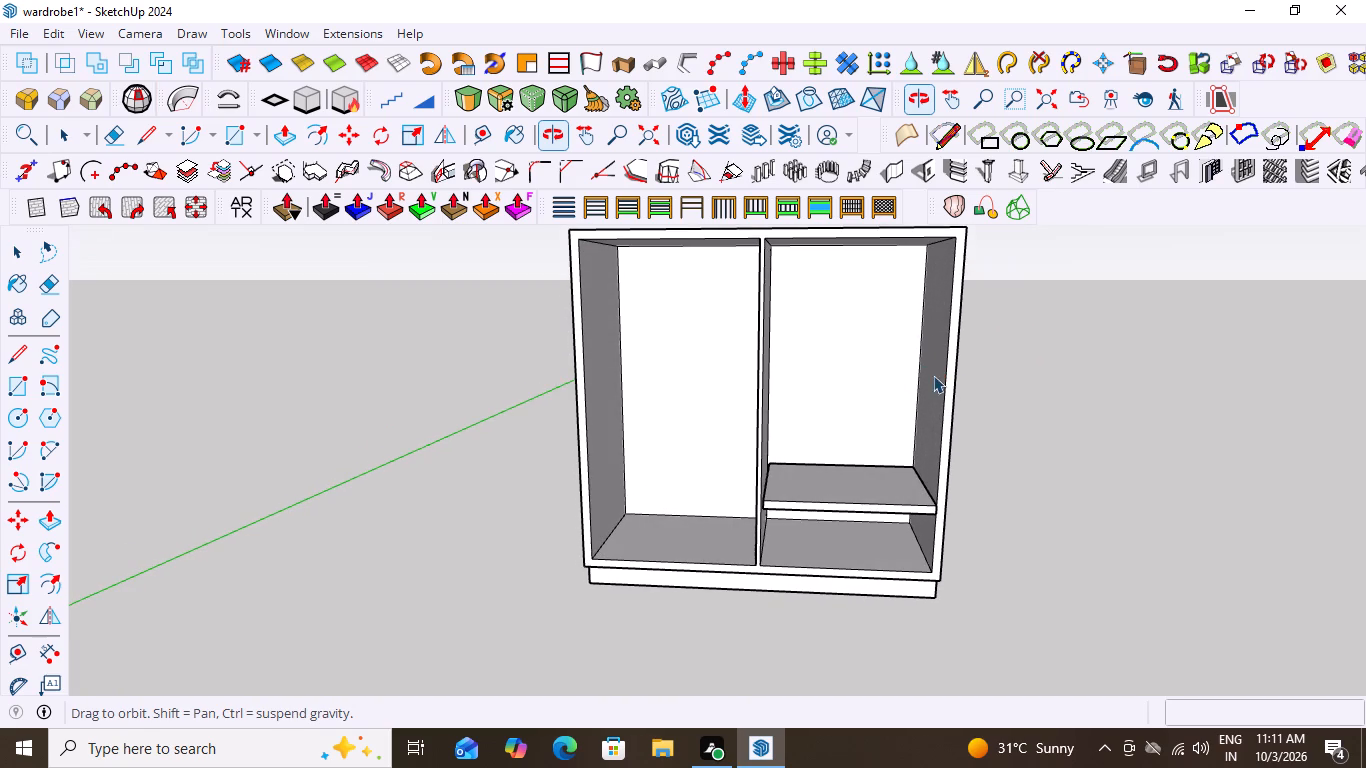
pyautogui.scroll(1, 834, 472)
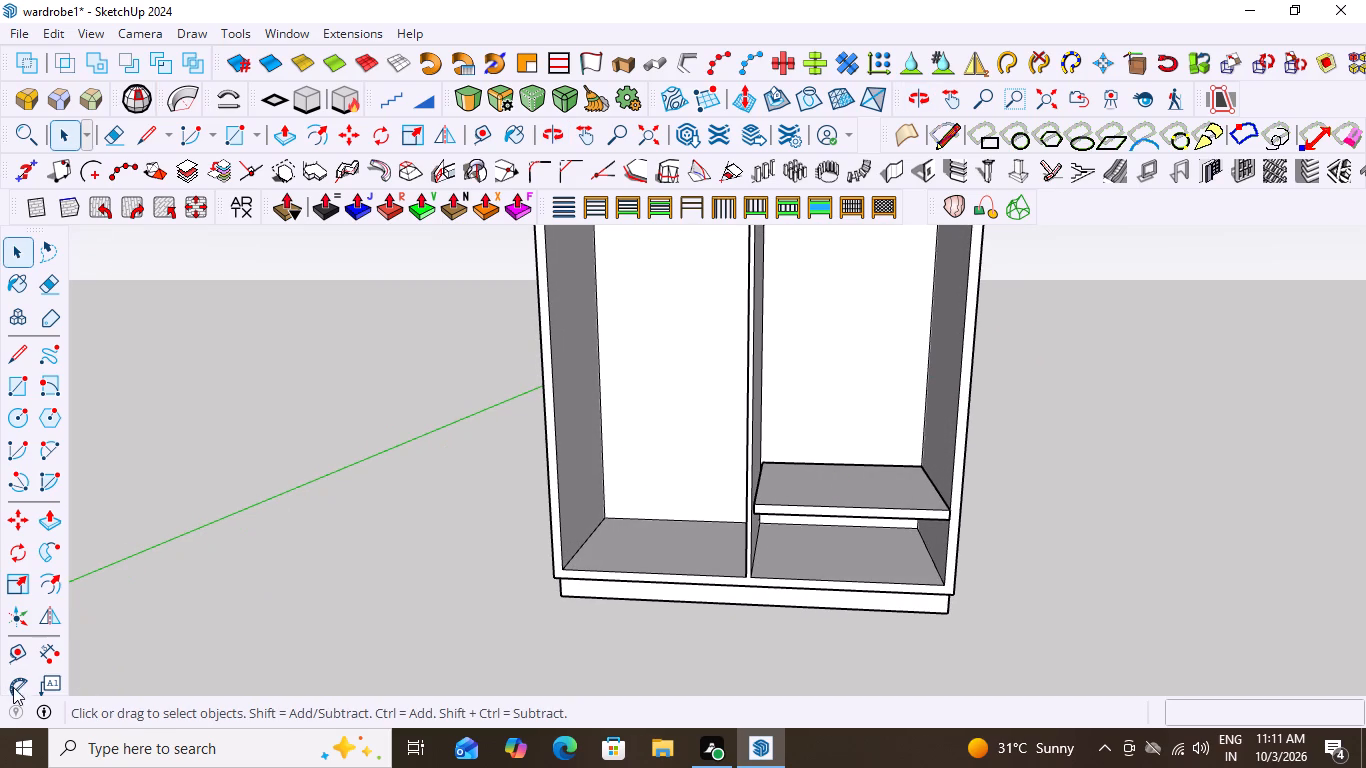
pyautogui.click(52, 650)
pyautogui.scroll(2, 829, 475)
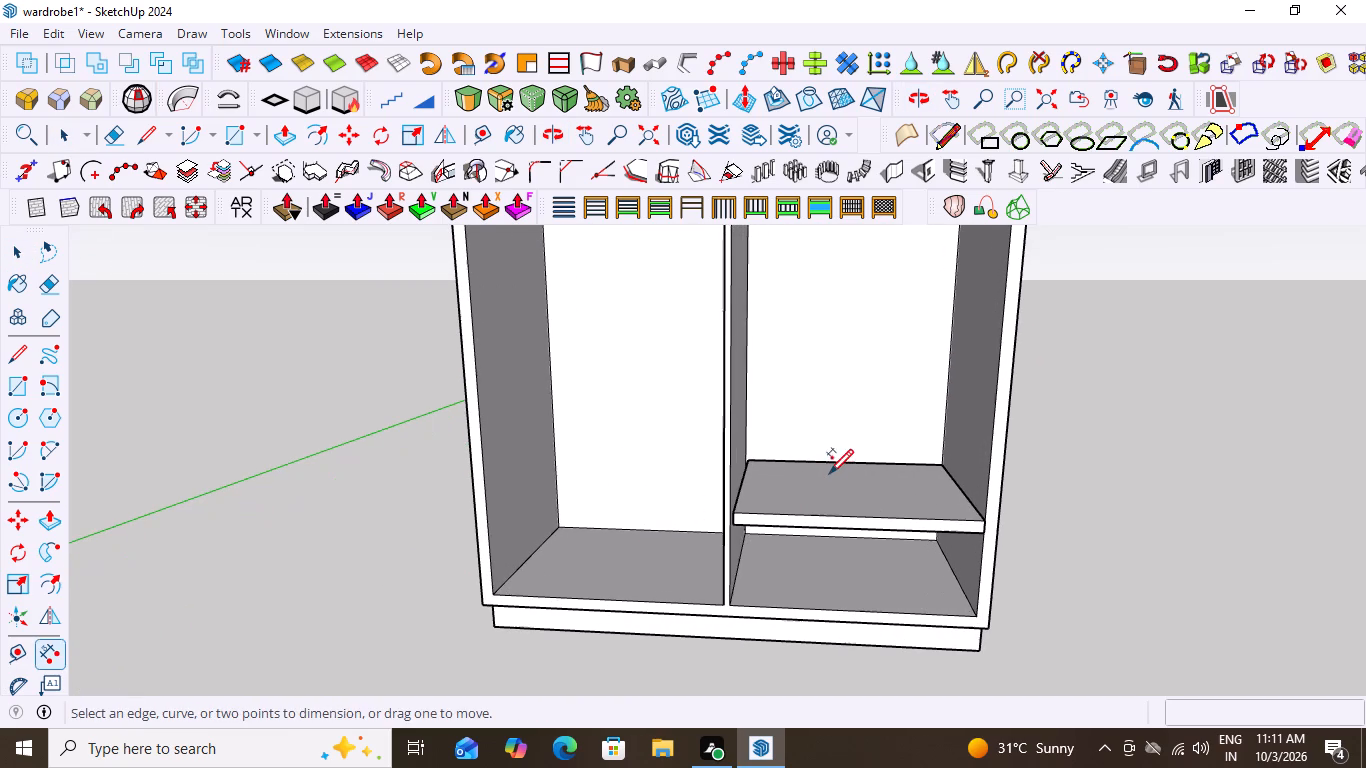
pyautogui.scroll(-5, 779, 454)
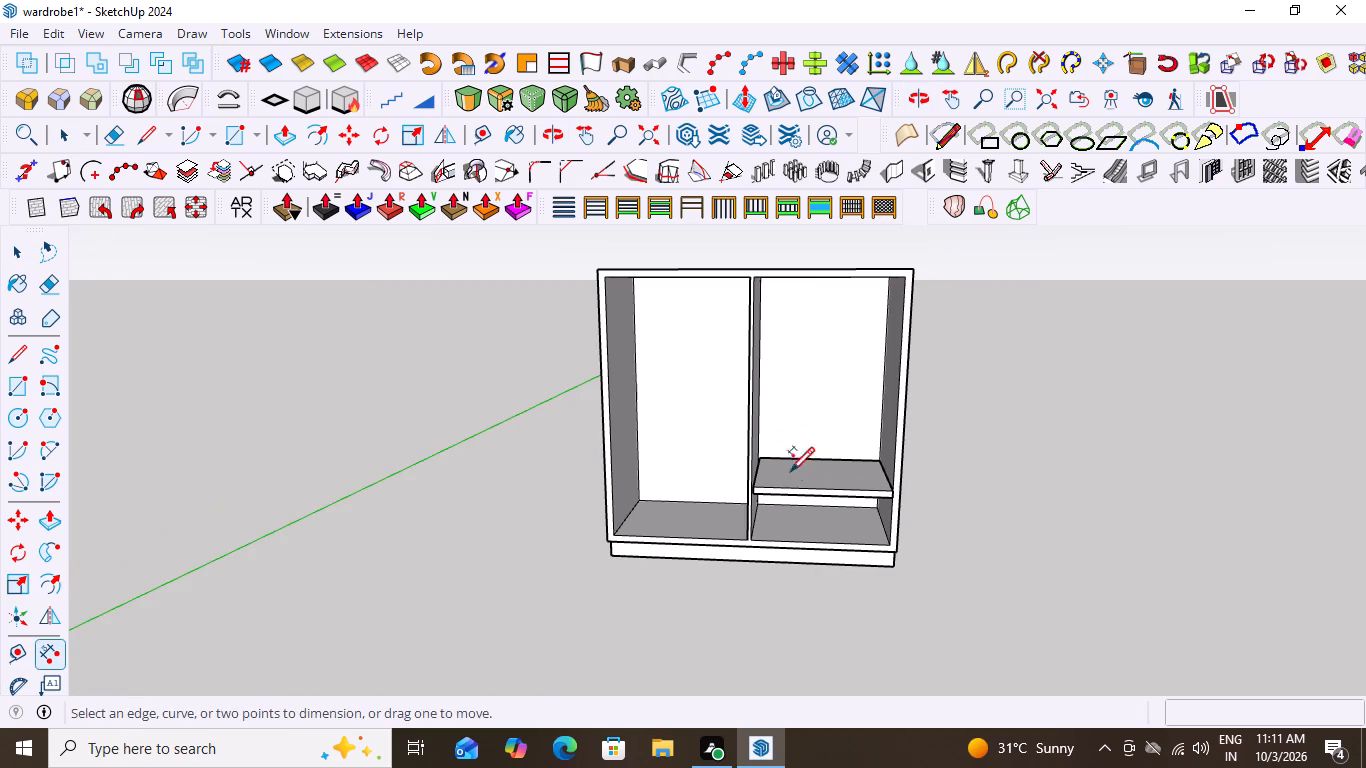
pyautogui.scroll(6, 804, 509)
pyautogui.click(701, 389)
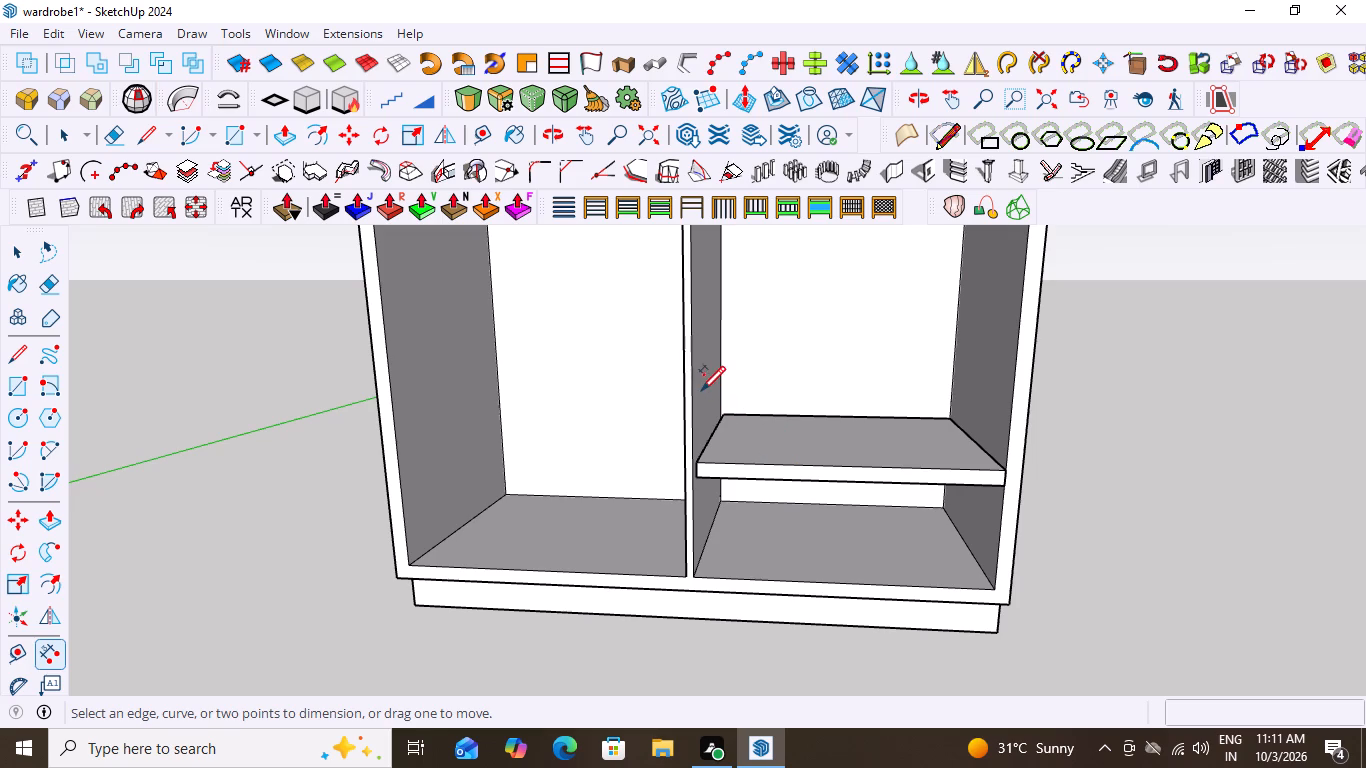
pyautogui.click(696, 457)
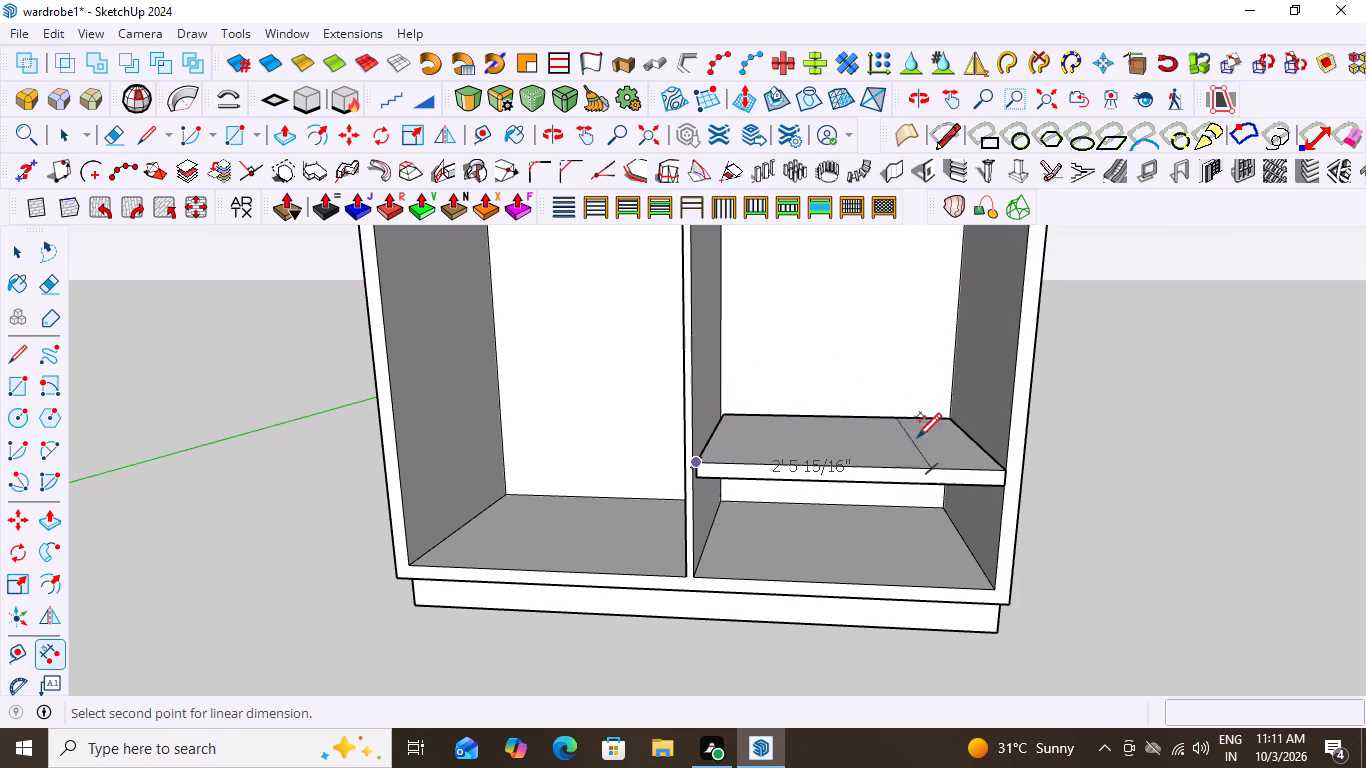
pyautogui.click(1002, 472)
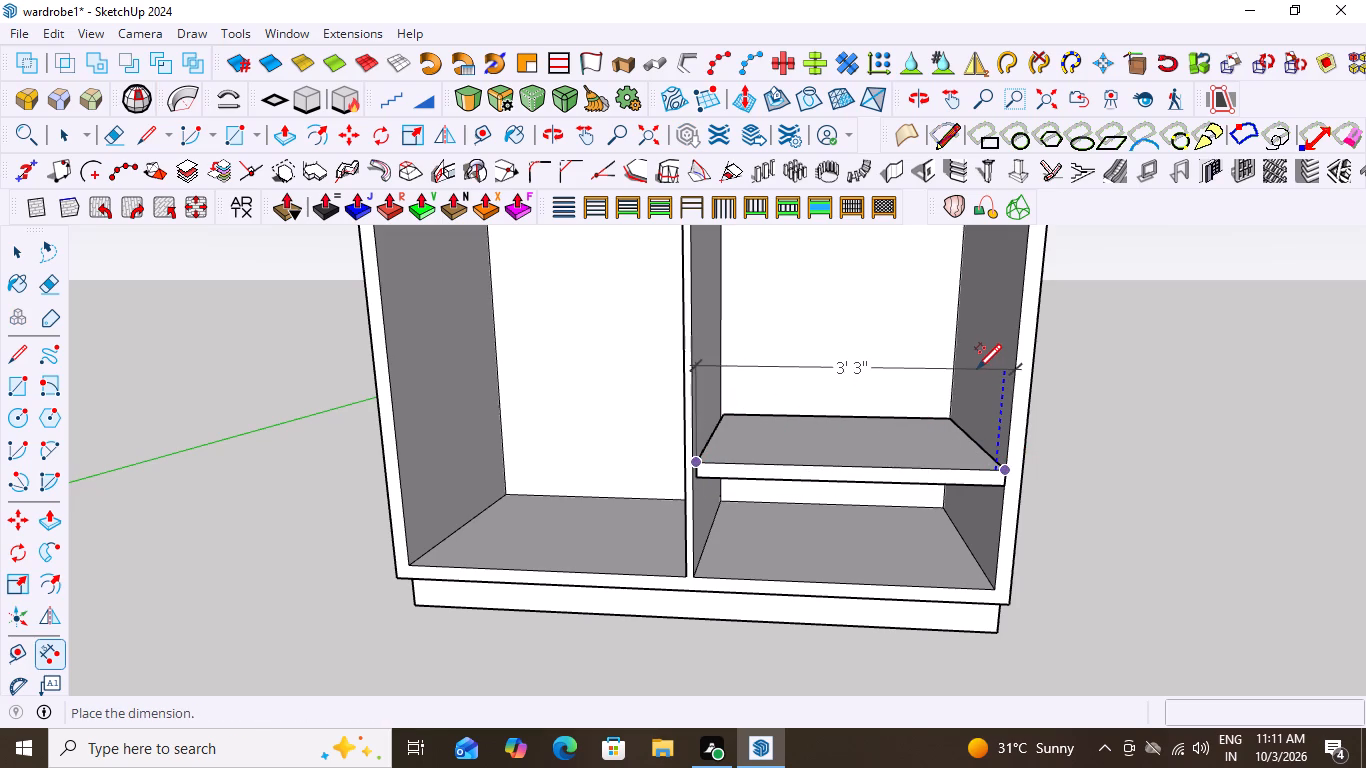
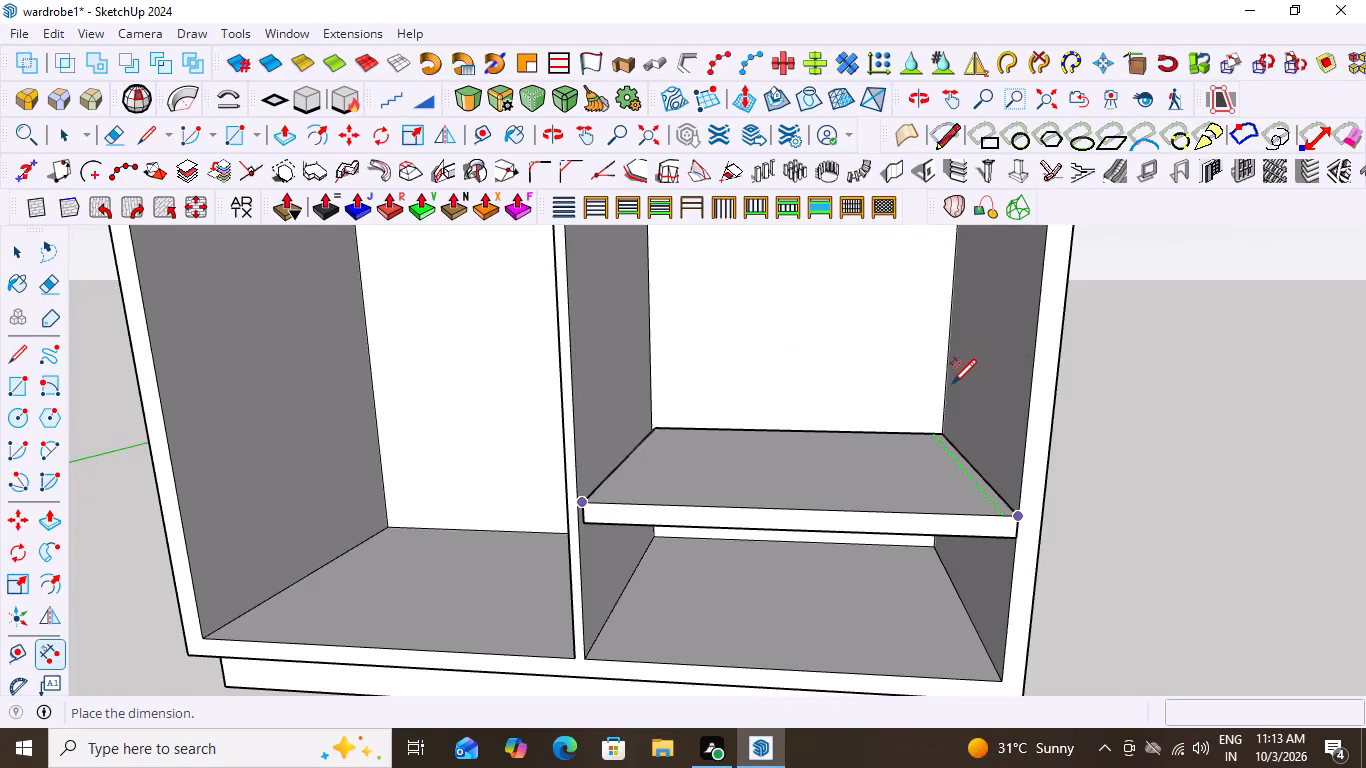
# Abandon the pending shelf dimension and examine how the shelf sits between the central partition and the right side panel.
pyautogui.scroll(-12, 952, 382)
pyautogui.scroll(-3, 1048, 464)
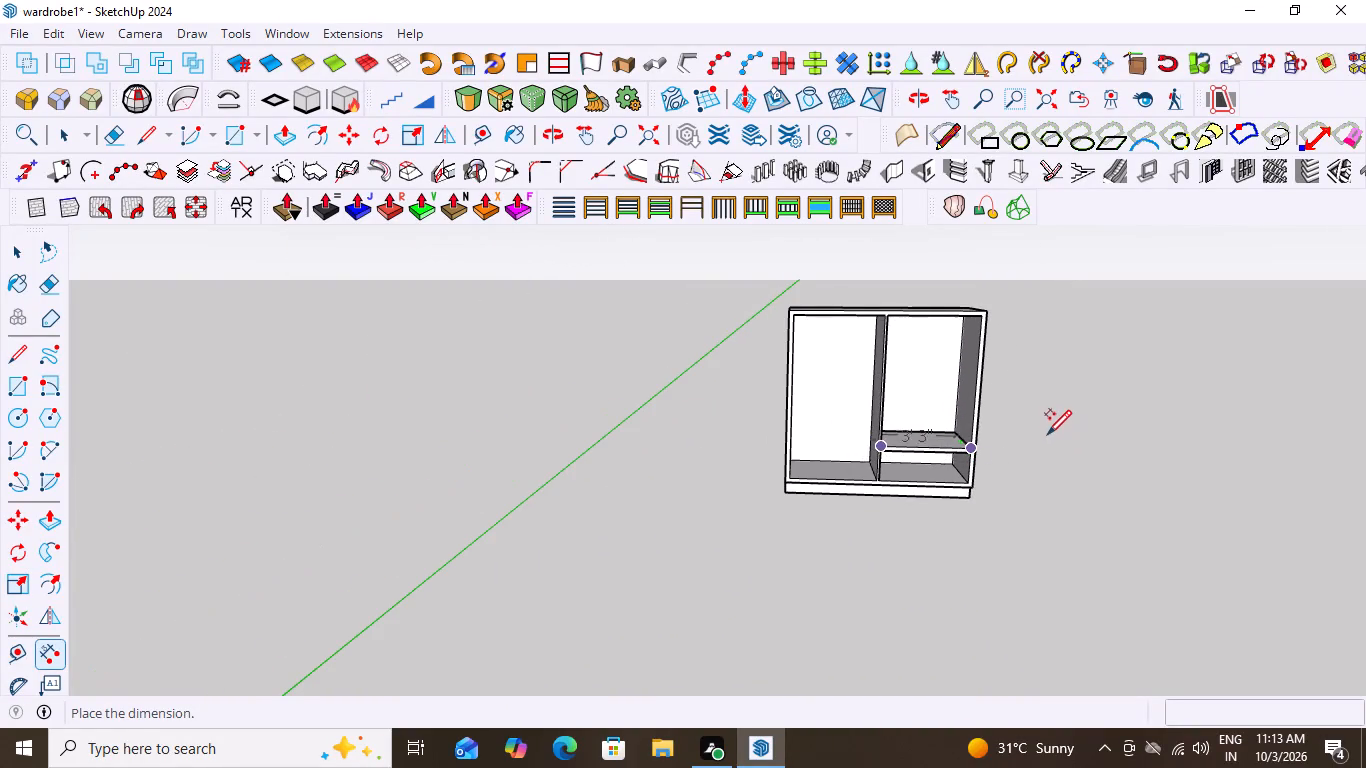
pyautogui.press('space')
pyautogui.moveTo(984, 397); pyautogui.dragTo(991, 336, button='middle')
pyautogui.moveTo(992, 336); pyautogui.dragTo(1006, 350, button='middle')
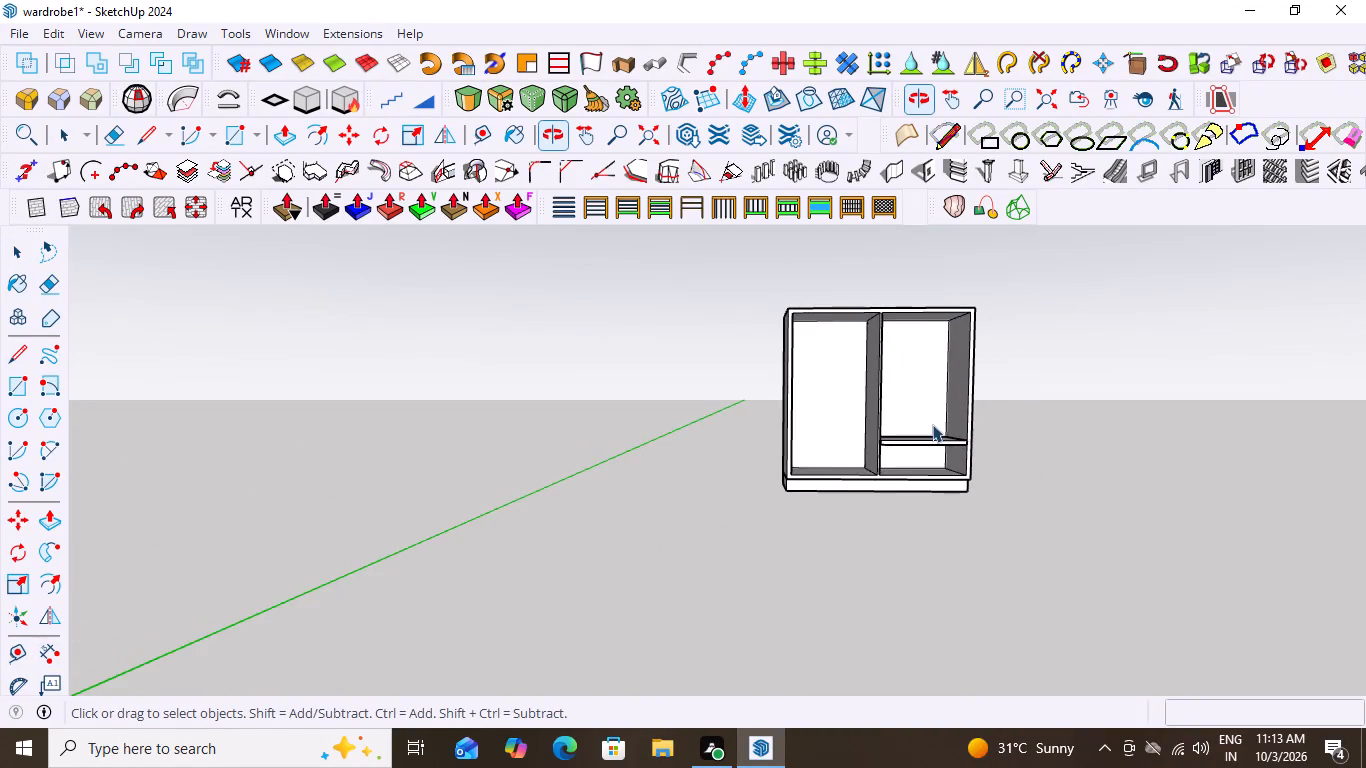
pyautogui.scroll(9, 932, 424)
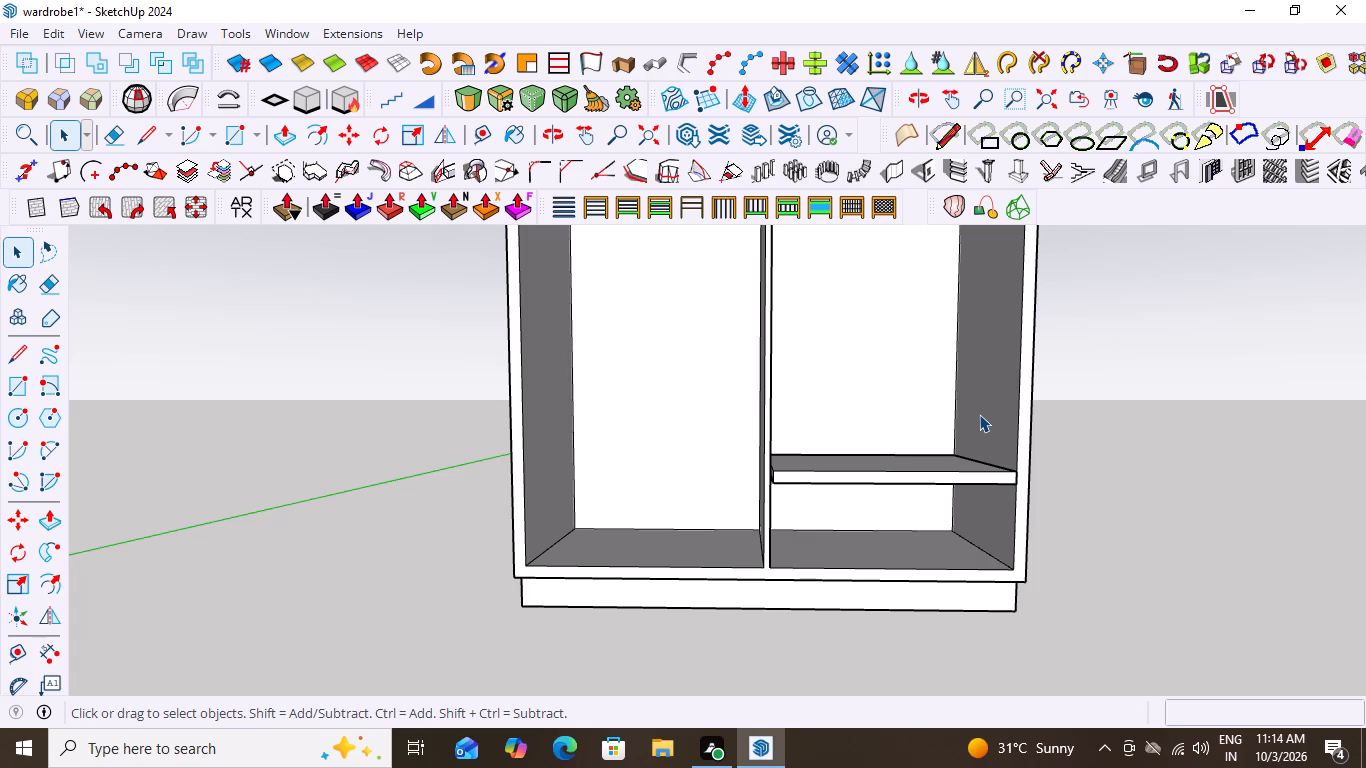
pyautogui.moveTo(914, 378); pyautogui.dragTo(948, 478, button='middle')
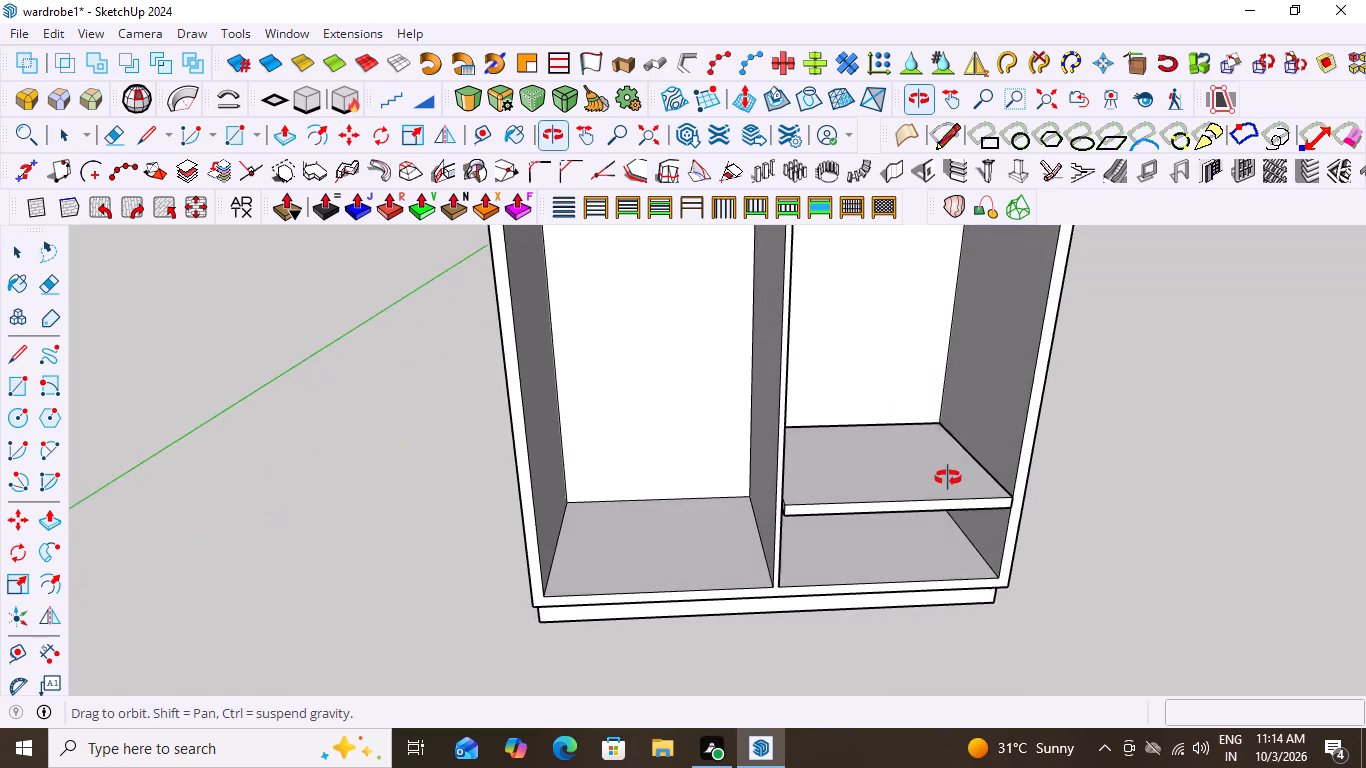
pyautogui.moveTo(948, 478); pyautogui.dragTo(995, 476, button='middle')
pyautogui.scroll(-3, 977, 476)
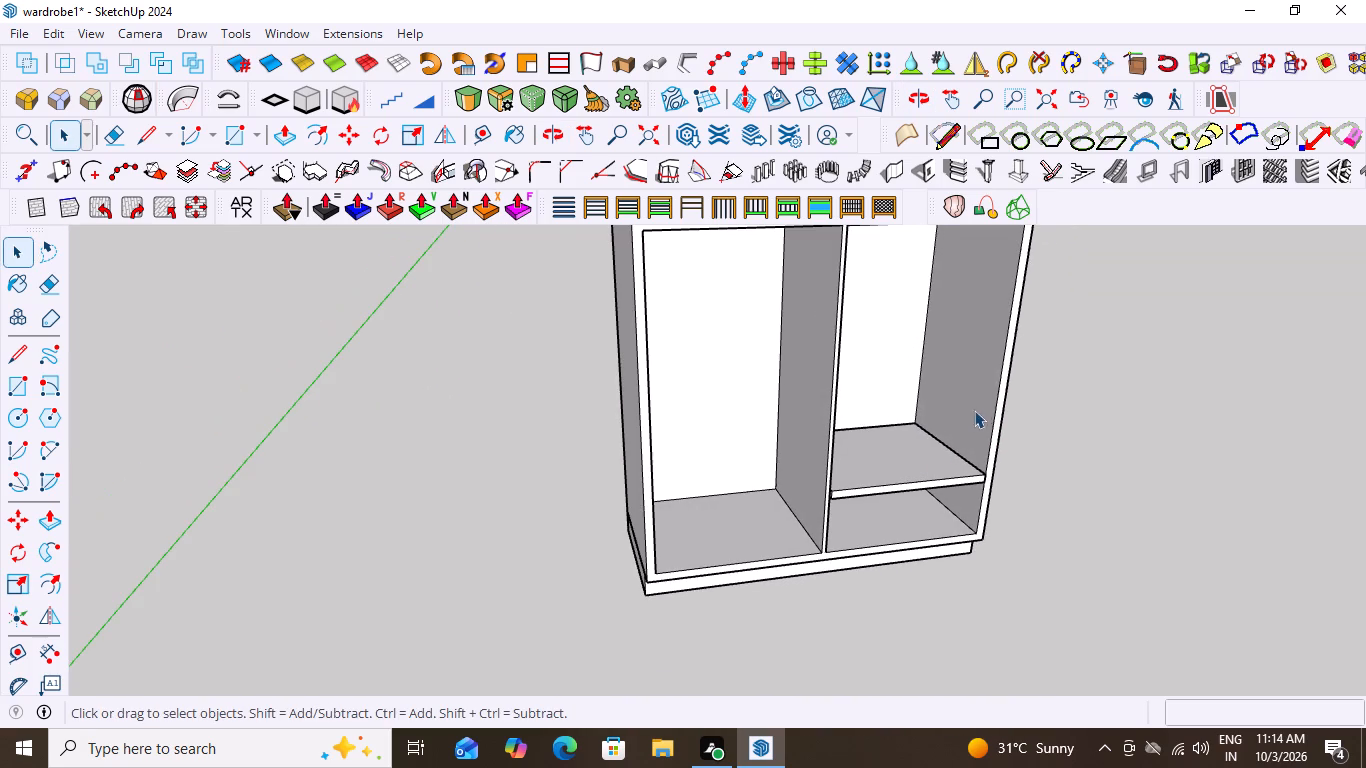
pyautogui.scroll(2, 973, 357)
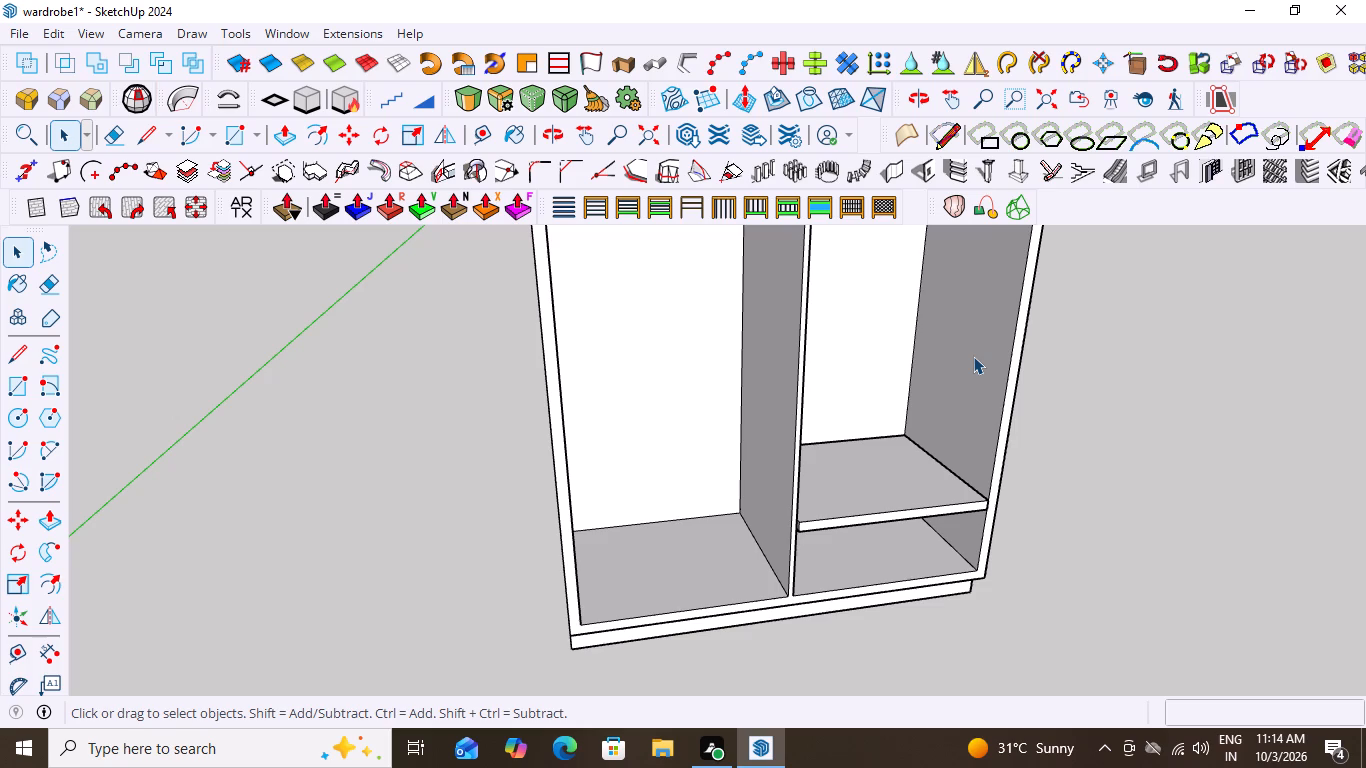
pyautogui.scroll(2, 934, 369)
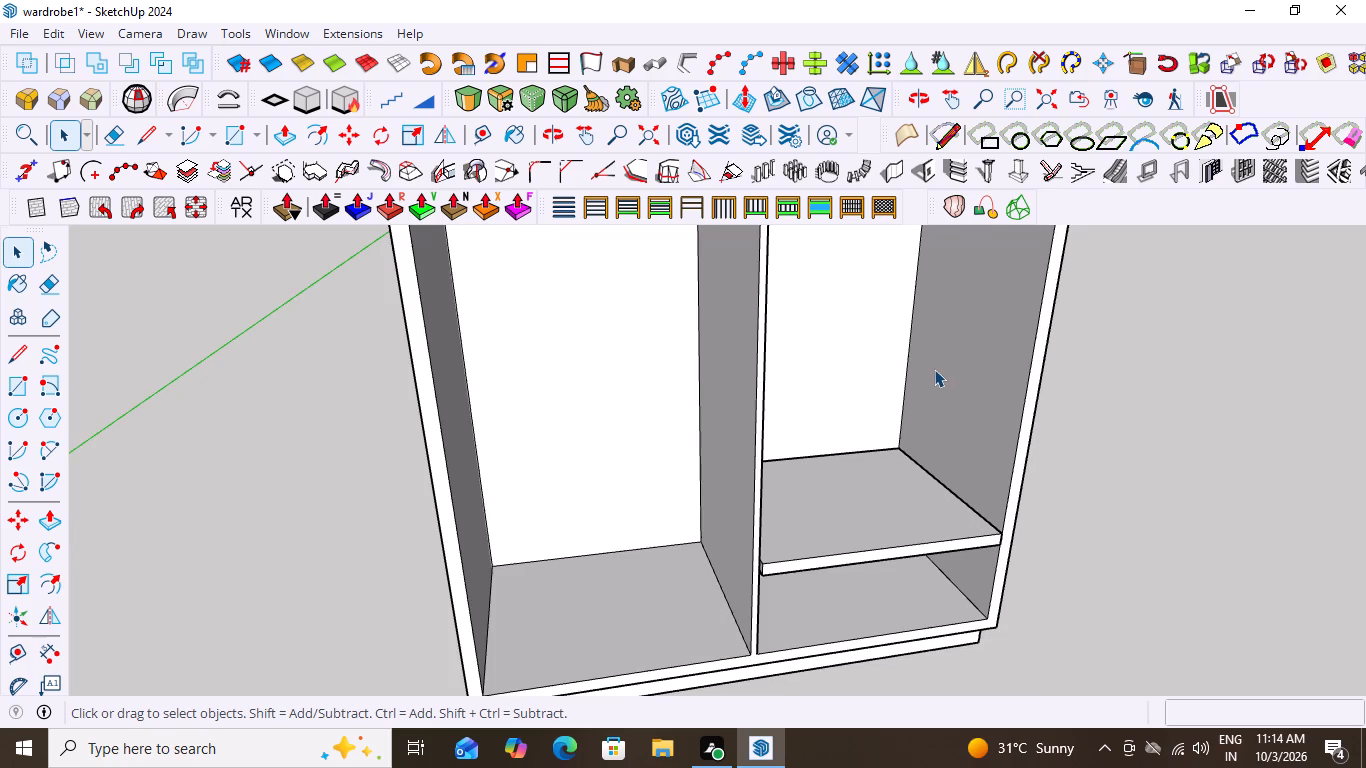
# Open the carcass group and select the inner face of the right side panel.
pyautogui.click(963, 378)
pyautogui.click(986, 374)
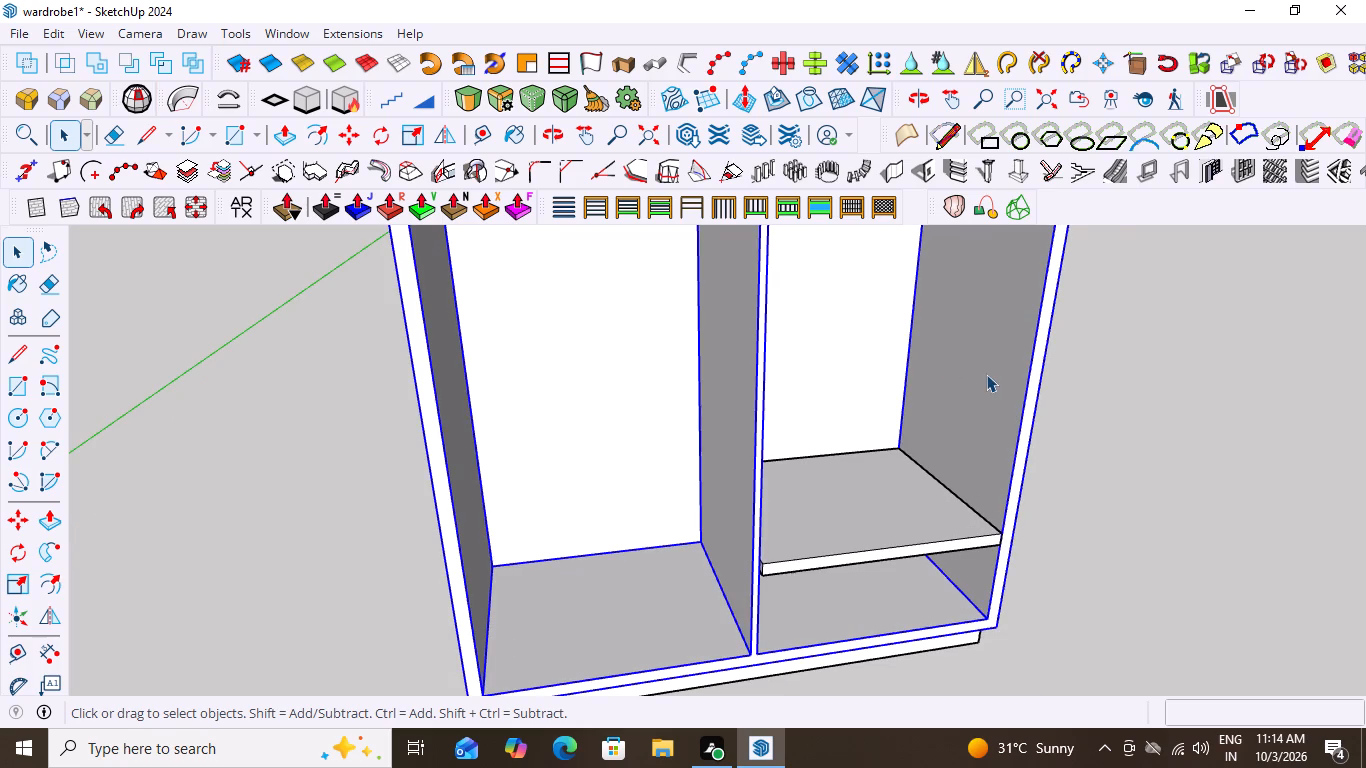
pyautogui.click(986, 374)
pyautogui.click(986, 374)
pyautogui.click(986, 374)
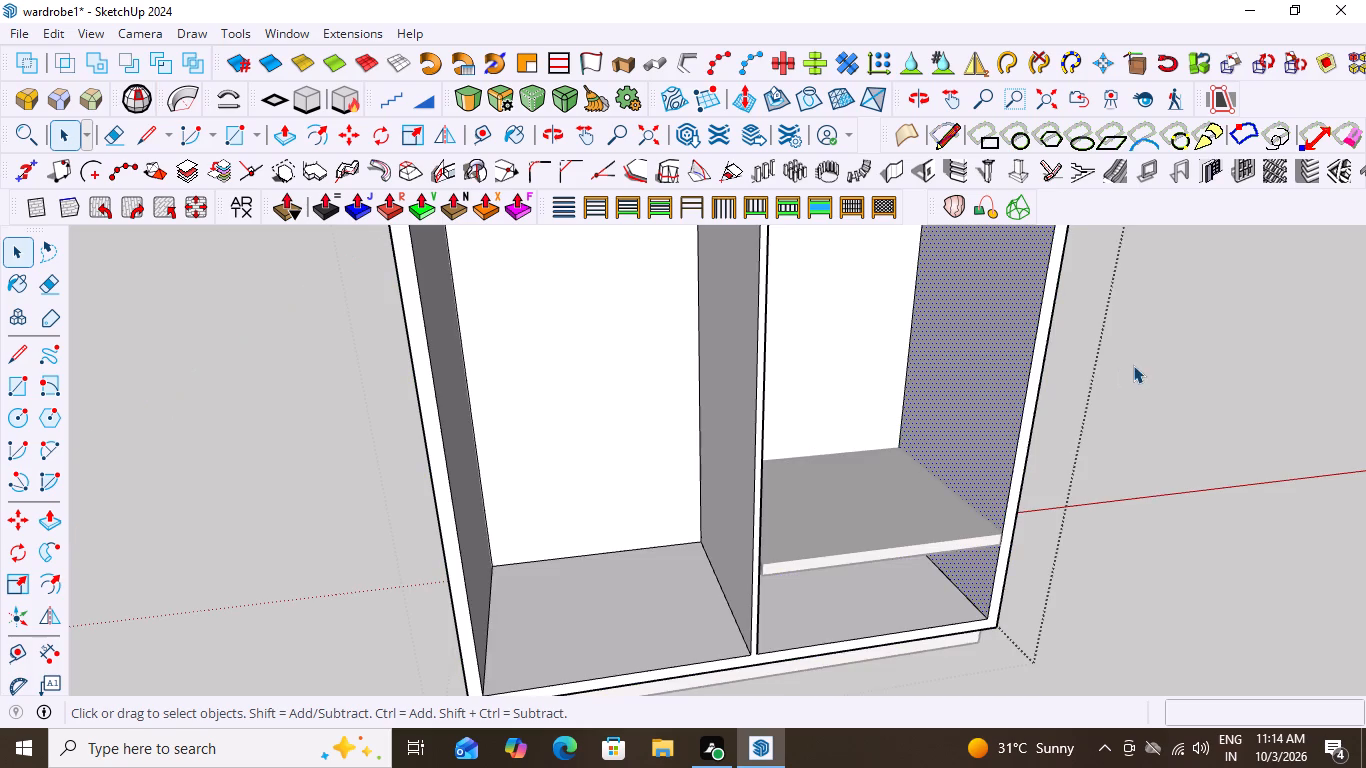
pyautogui.click(1133, 365)
pyautogui.click(990, 371)
pyautogui.doubleClick(990, 371)
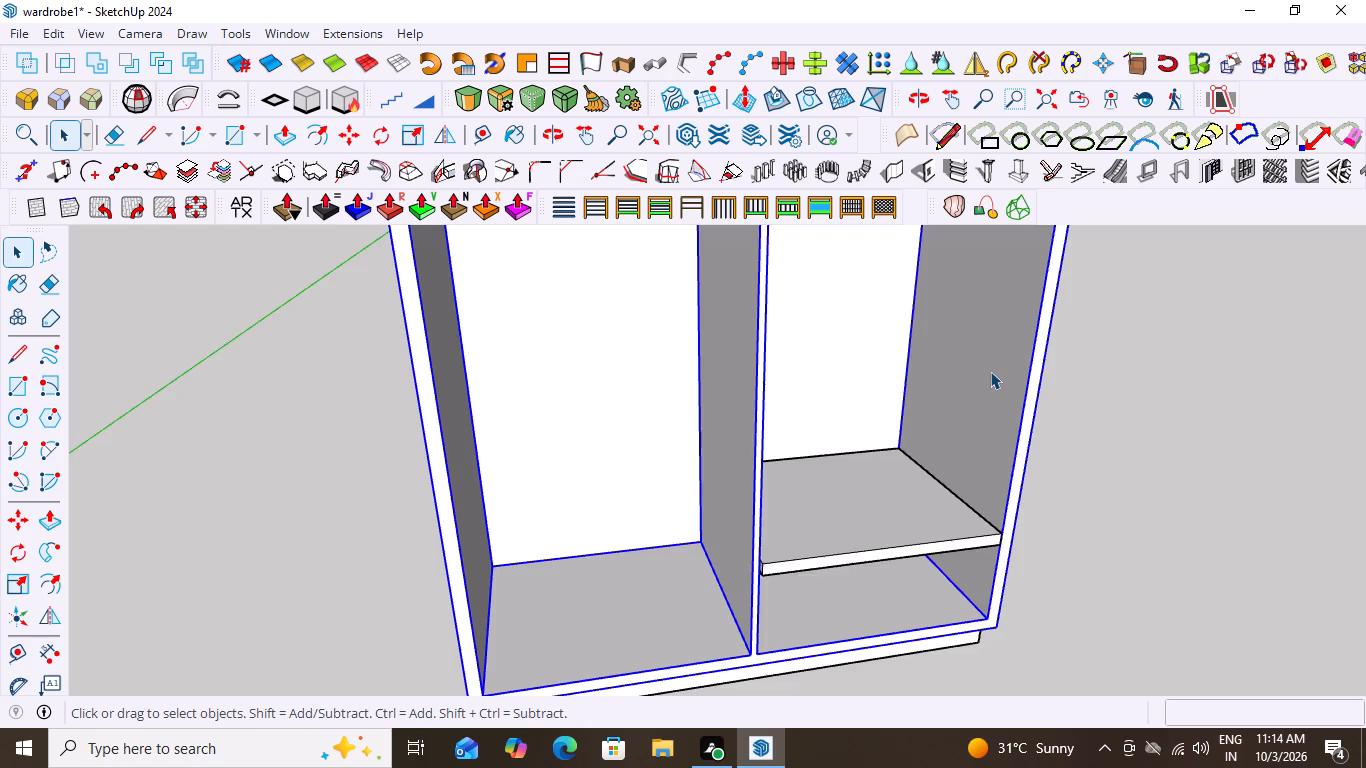
pyautogui.click(990, 371)
pyautogui.click(990, 371)
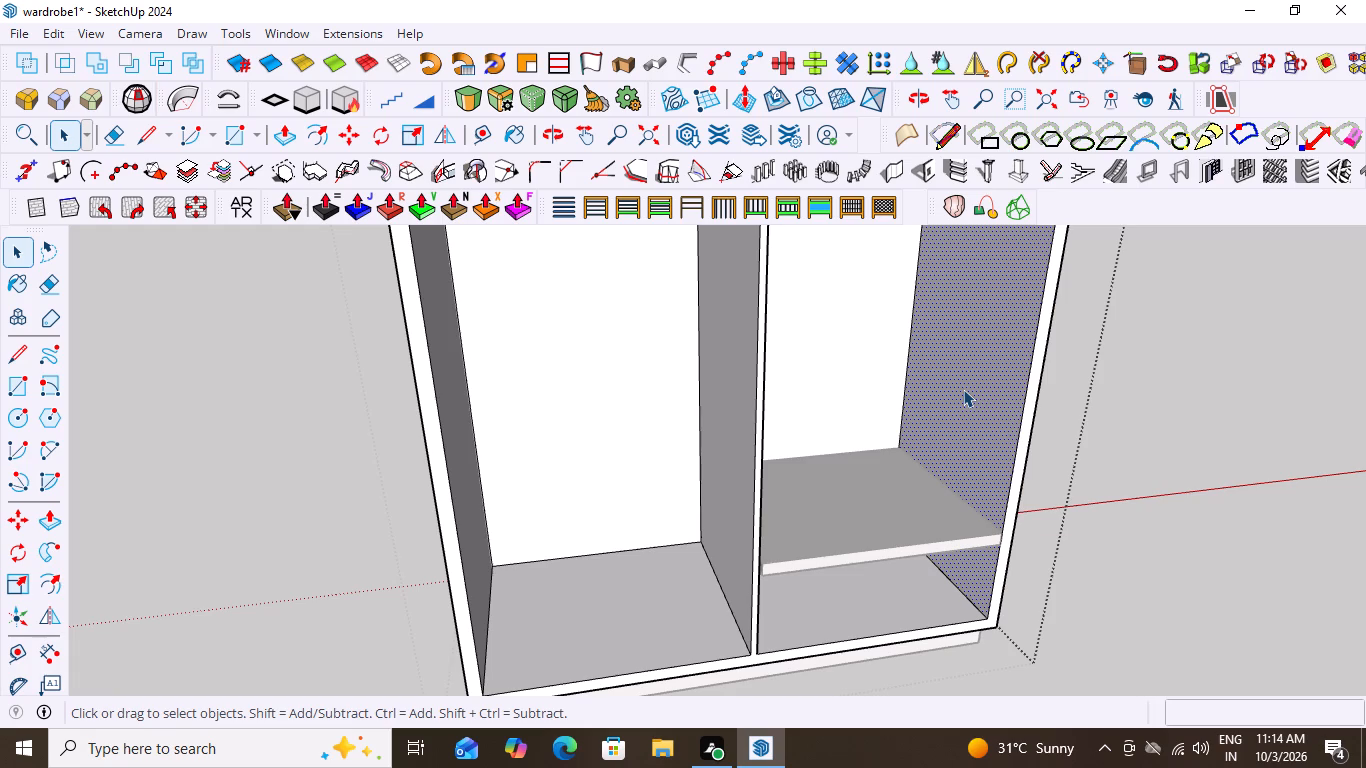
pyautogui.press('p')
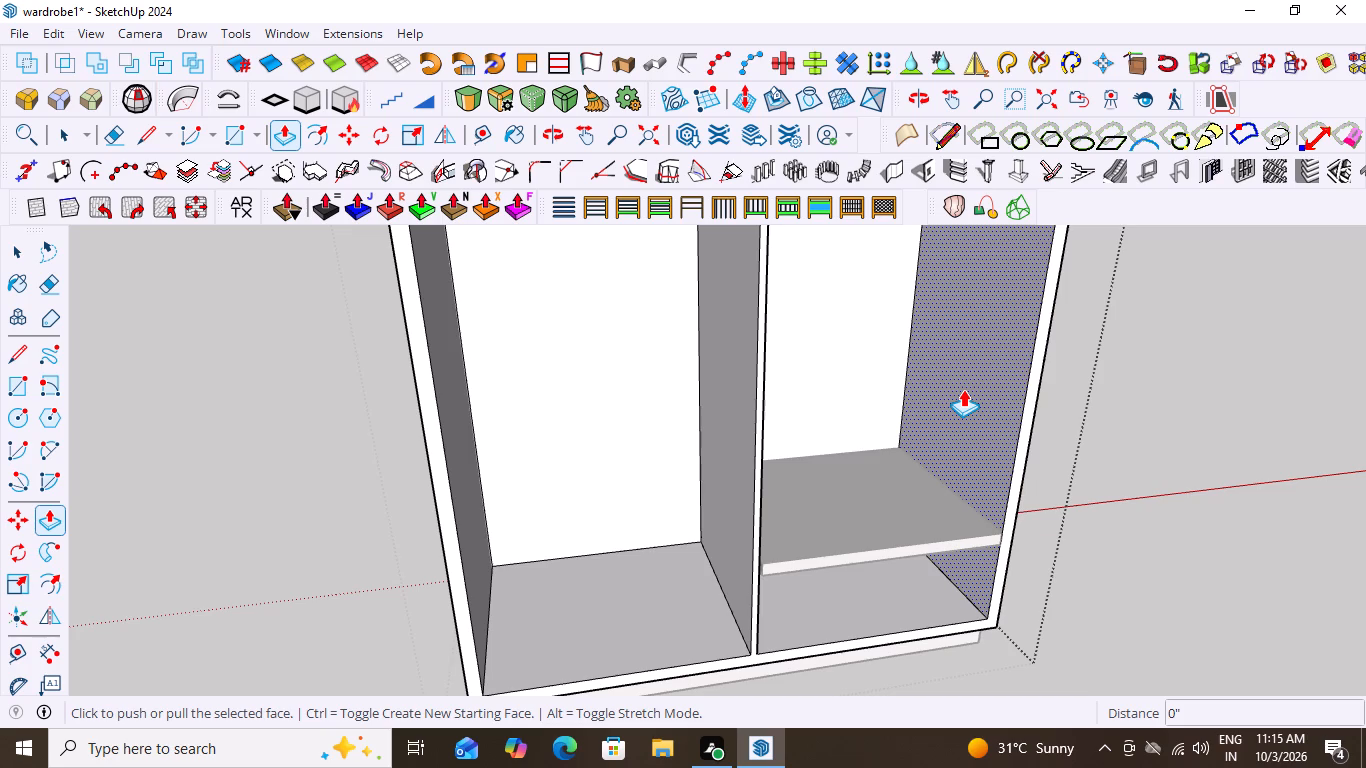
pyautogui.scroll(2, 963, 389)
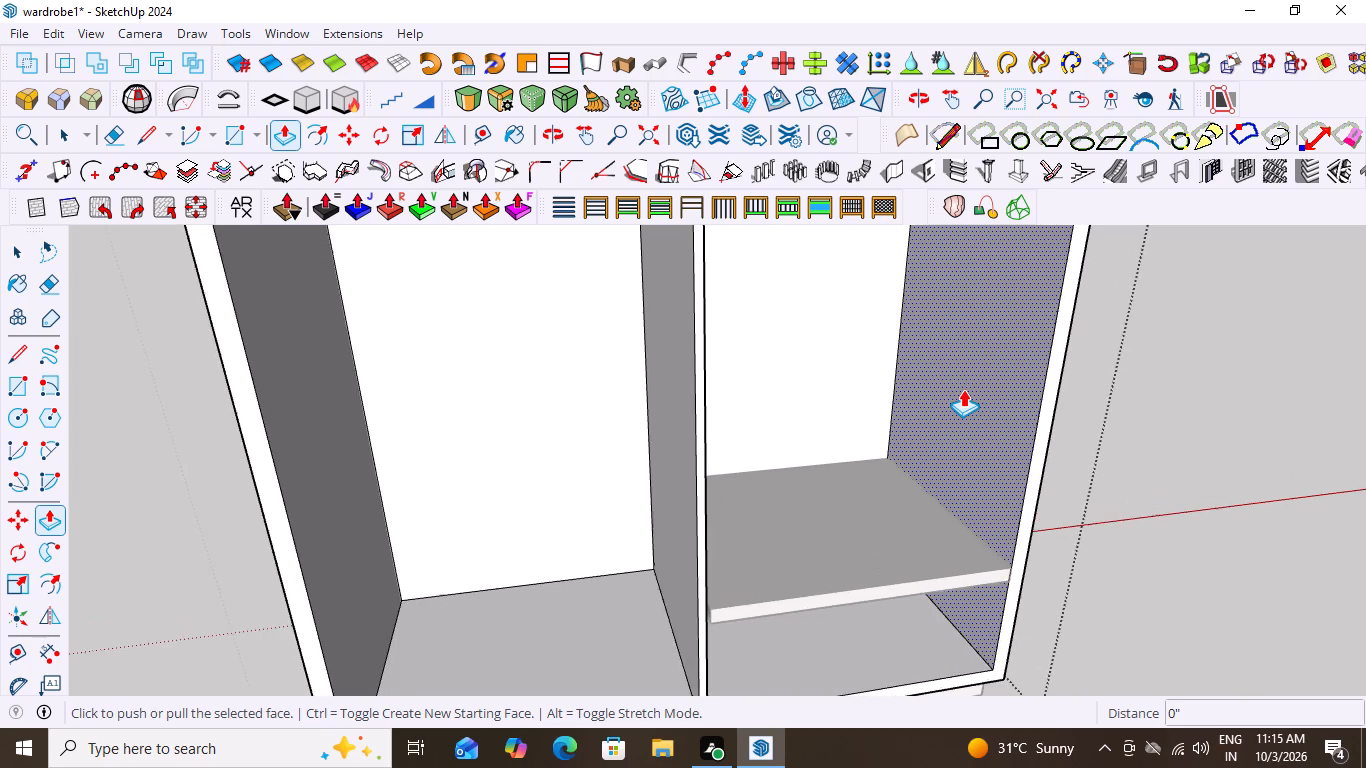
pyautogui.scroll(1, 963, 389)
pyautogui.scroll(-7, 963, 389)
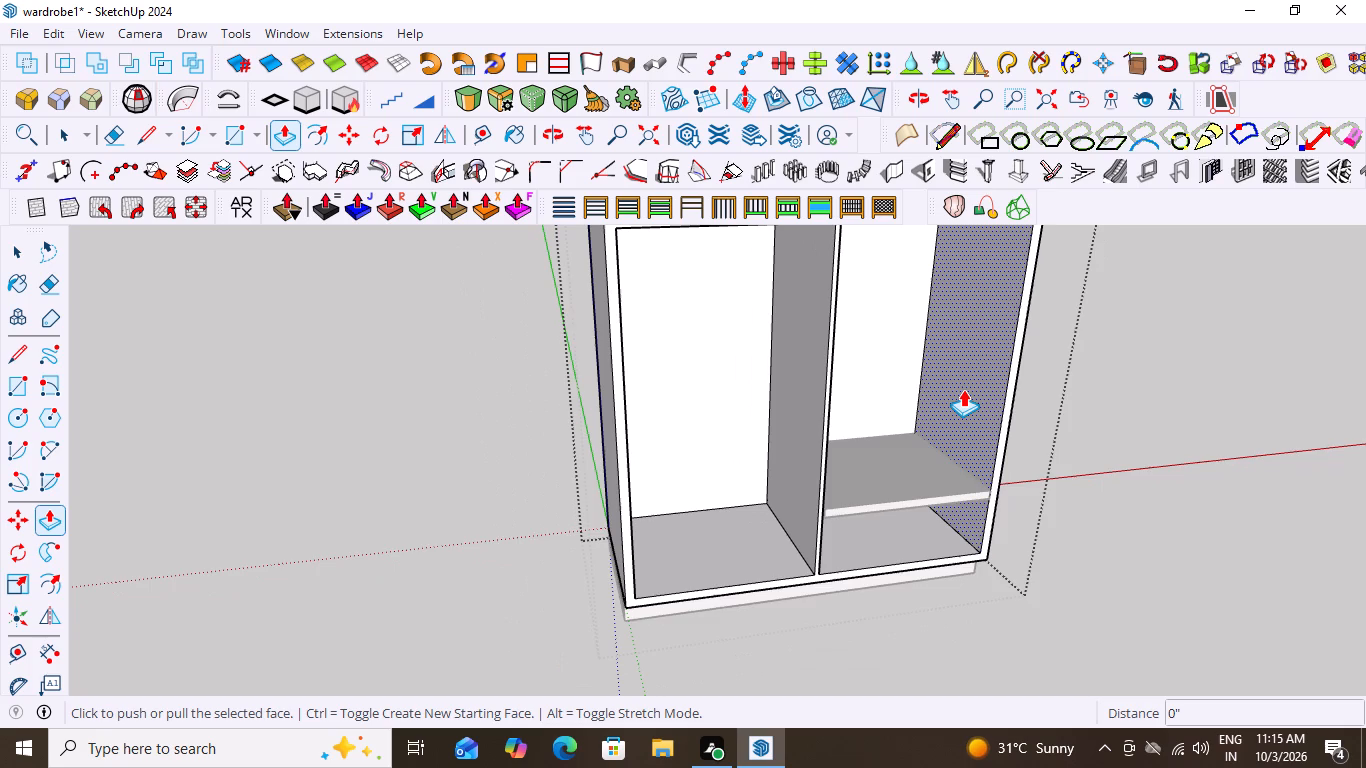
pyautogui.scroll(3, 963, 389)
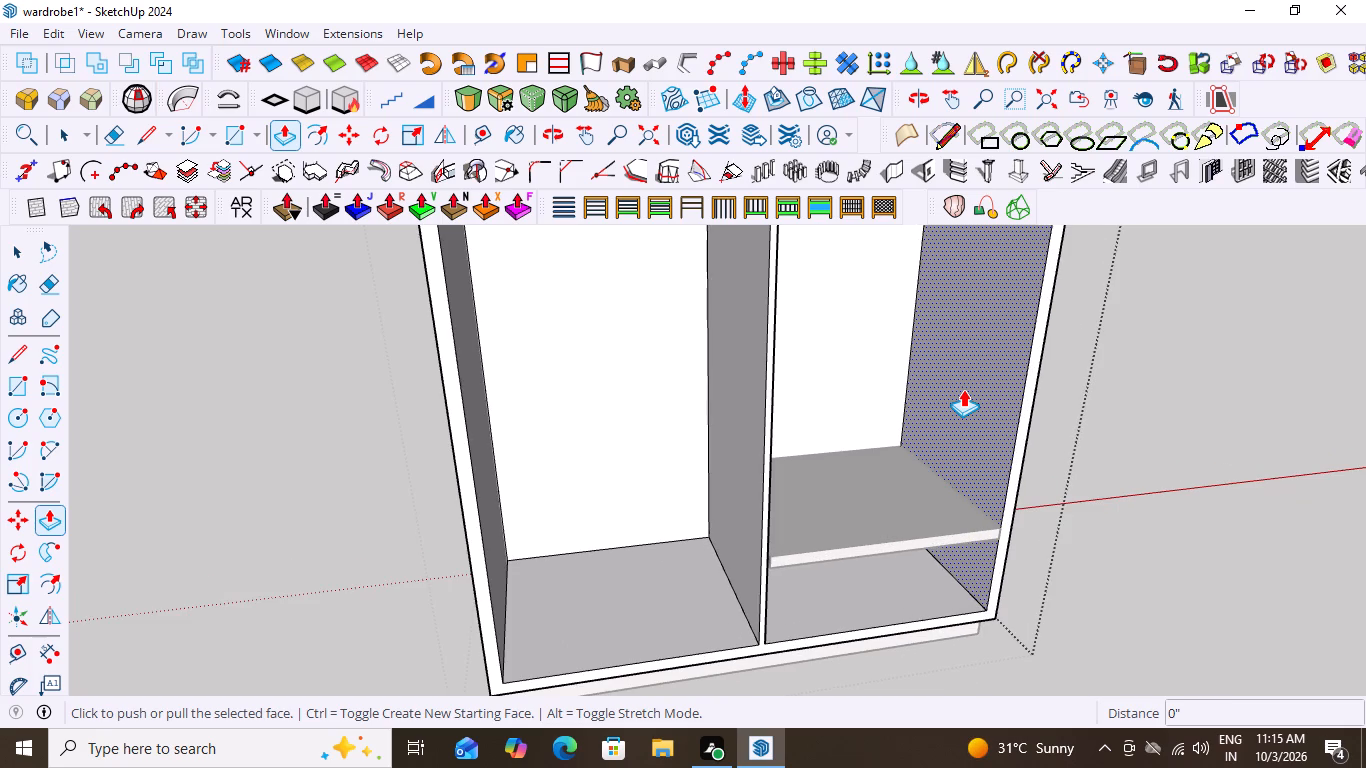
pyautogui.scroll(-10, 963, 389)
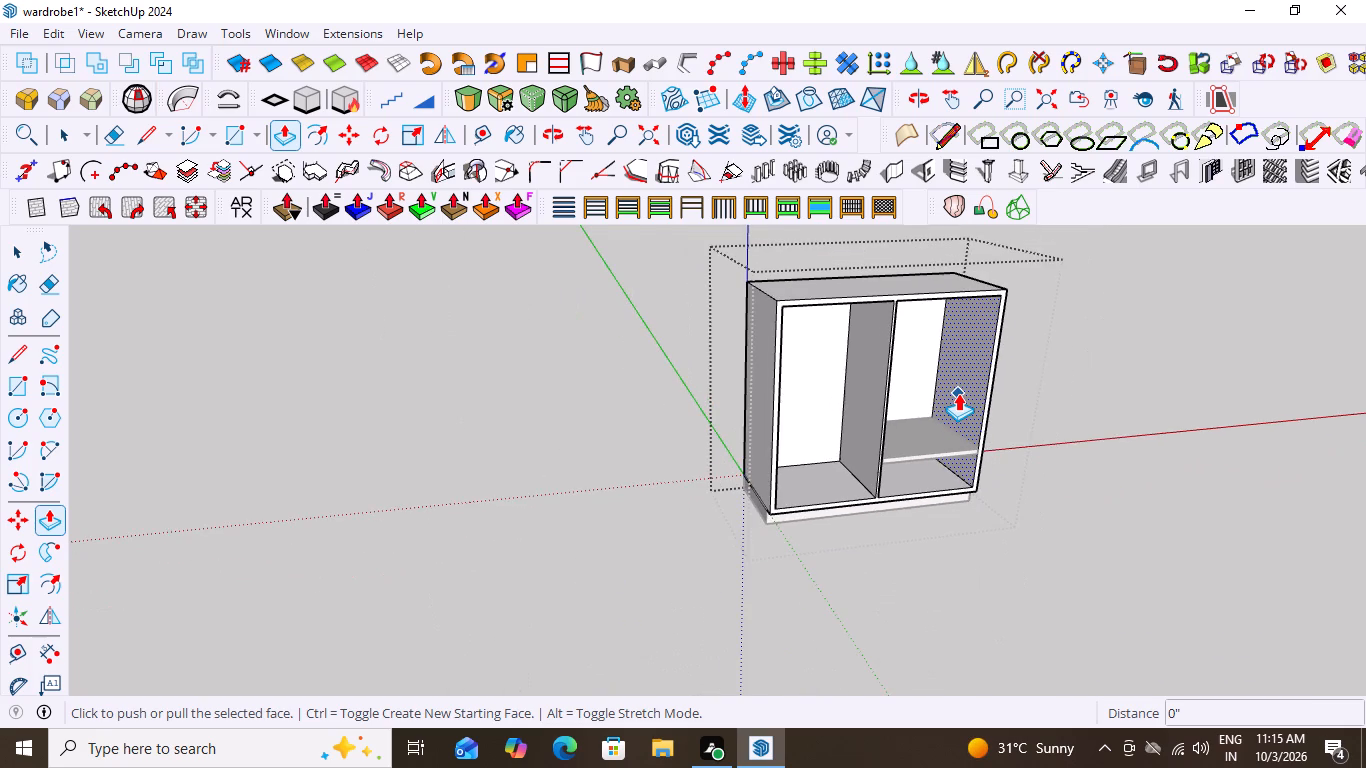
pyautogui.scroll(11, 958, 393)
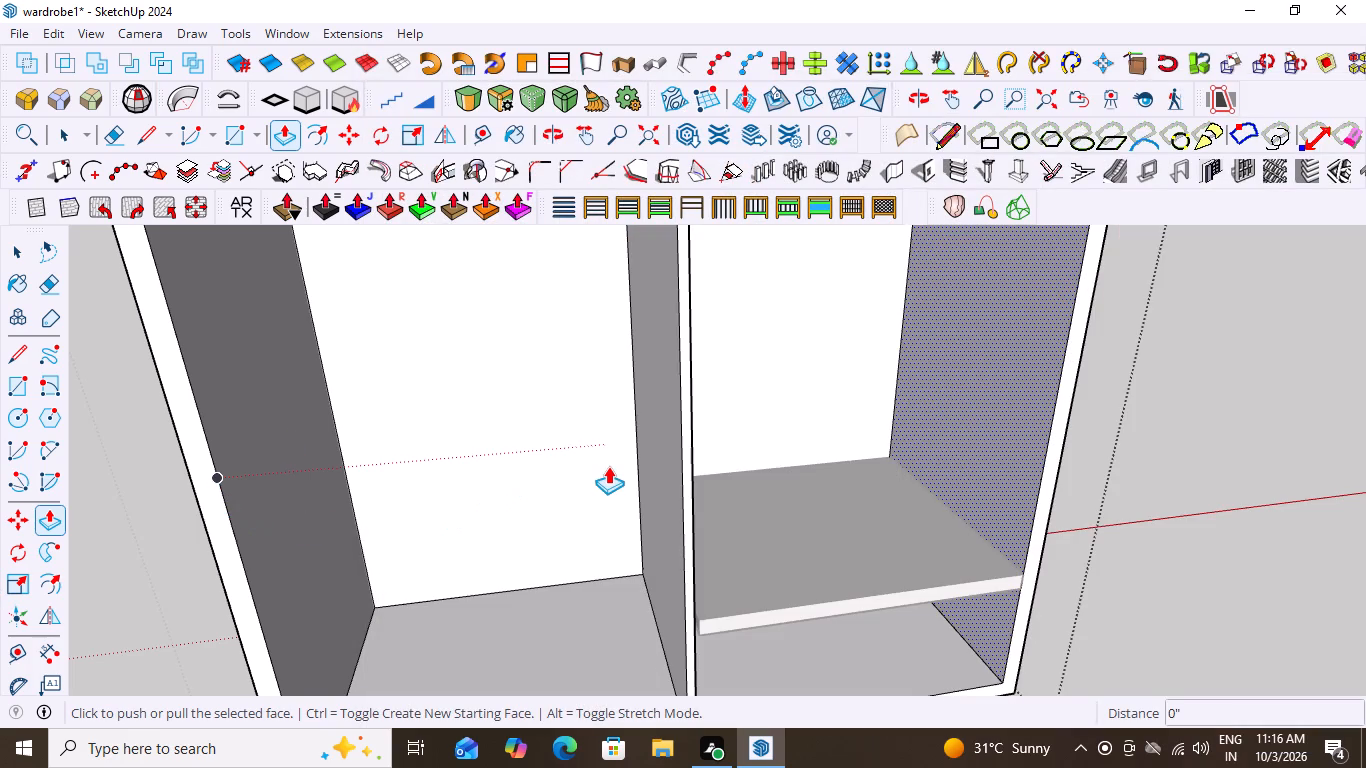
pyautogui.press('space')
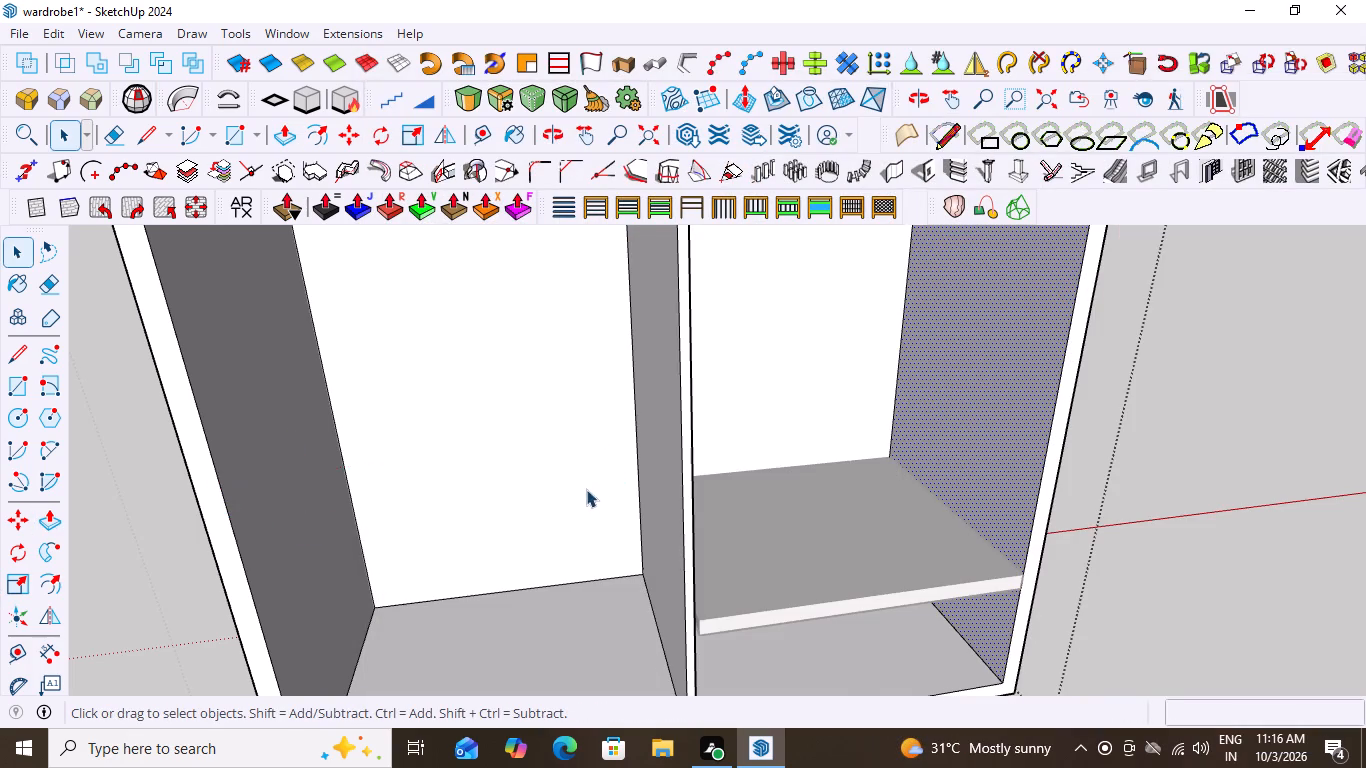
# Inspect the whole carcass and the right compartment's shelf against the side panel from several angles.
pyautogui.scroll(-10, 586, 489)
pyautogui.scroll(-2, 768, 387)
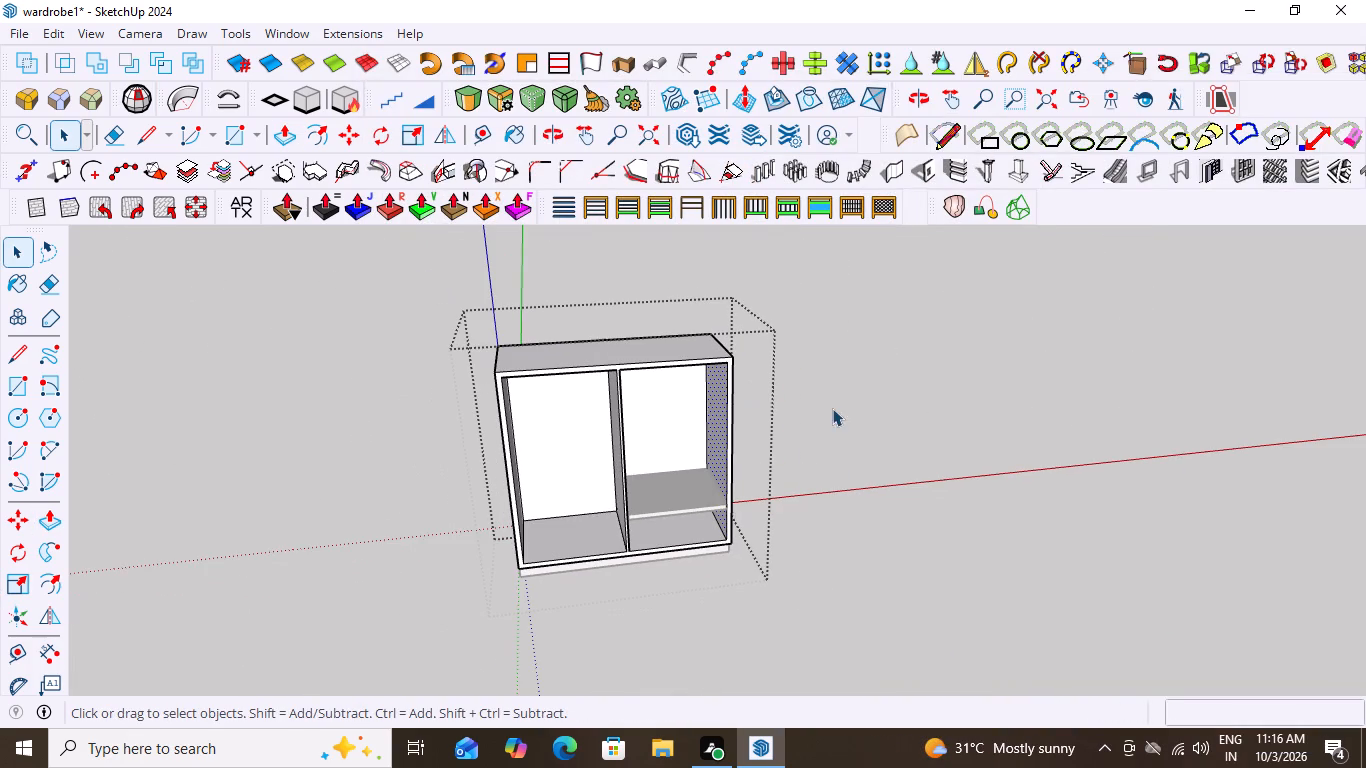
pyautogui.scroll(-1, 547, 395)
pyautogui.scroll(-2, 671, 424)
pyautogui.moveTo(960, 495); pyautogui.dragTo(987, 407, button='middle')
pyautogui.scroll(2, 621, 417)
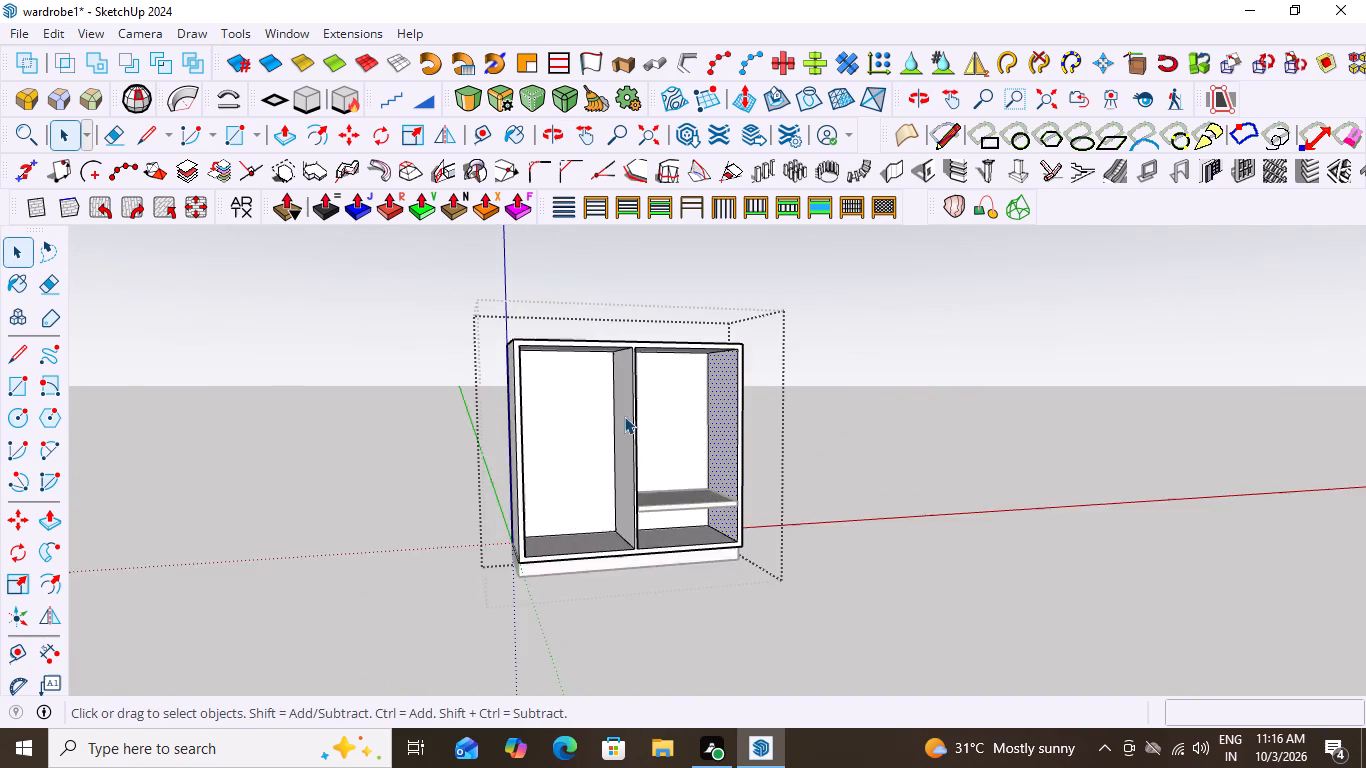
pyautogui.scroll(7, 624, 416)
pyautogui.scroll(-2, 716, 427)
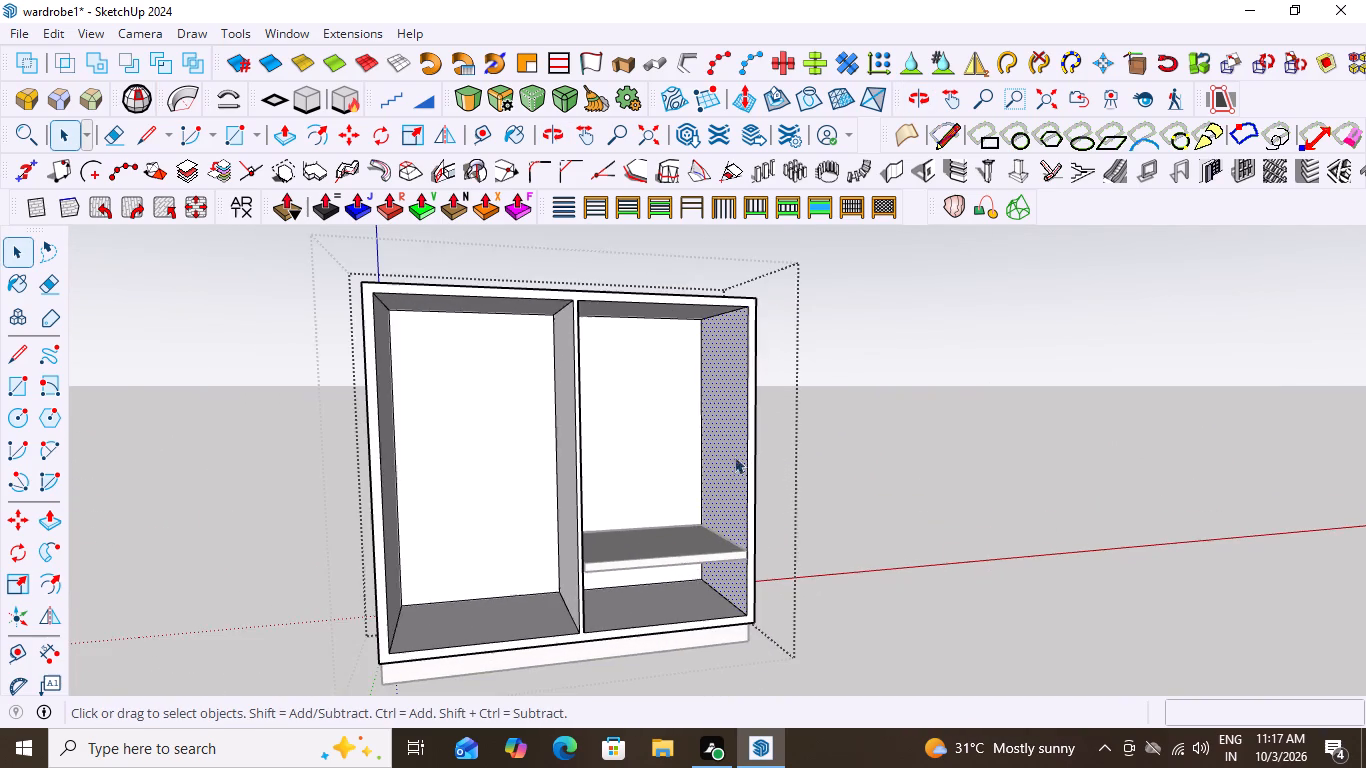
pyautogui.moveTo(825, 438); pyautogui.dragTo(885, 476, button='middle')
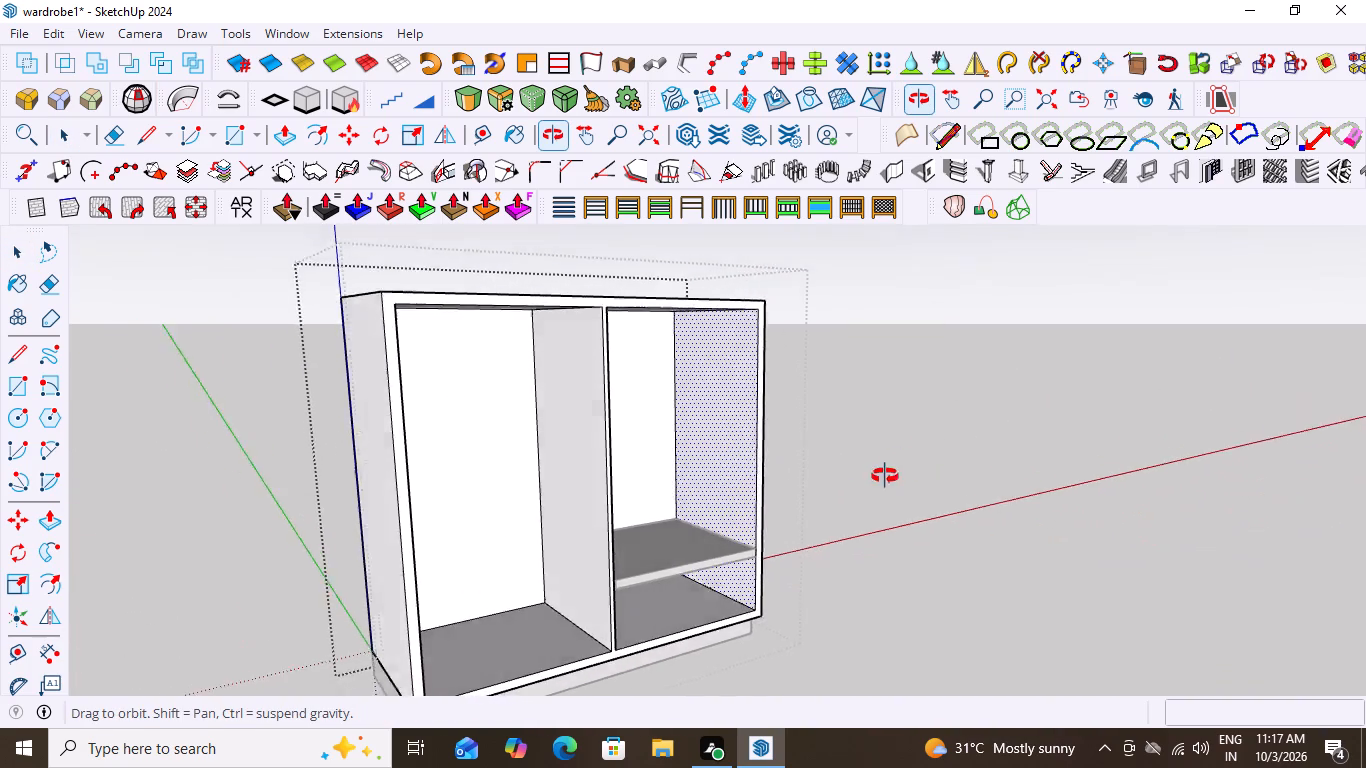
pyautogui.moveTo(885, 476); pyautogui.dragTo(857, 448, button='middle')
pyautogui.scroll(2, 699, 519)
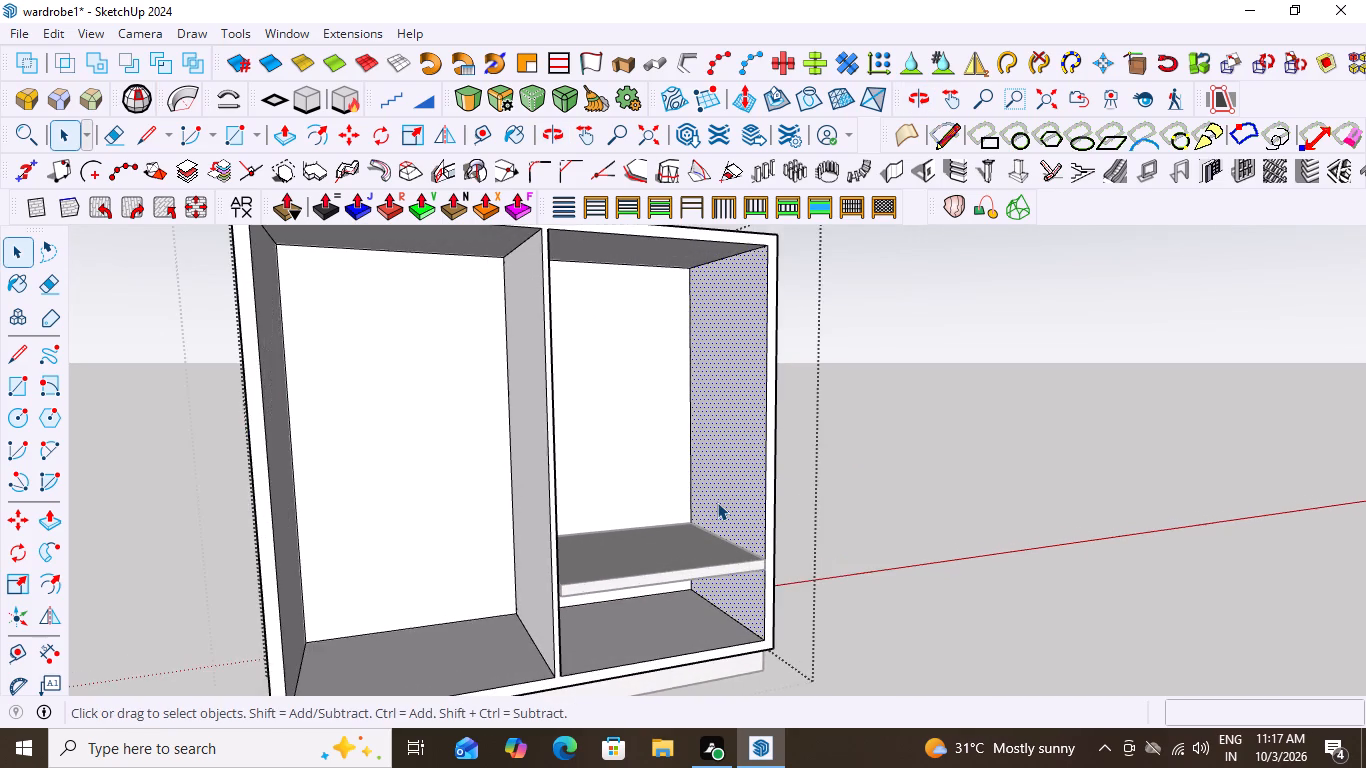
pyautogui.scroll(2, 717, 502)
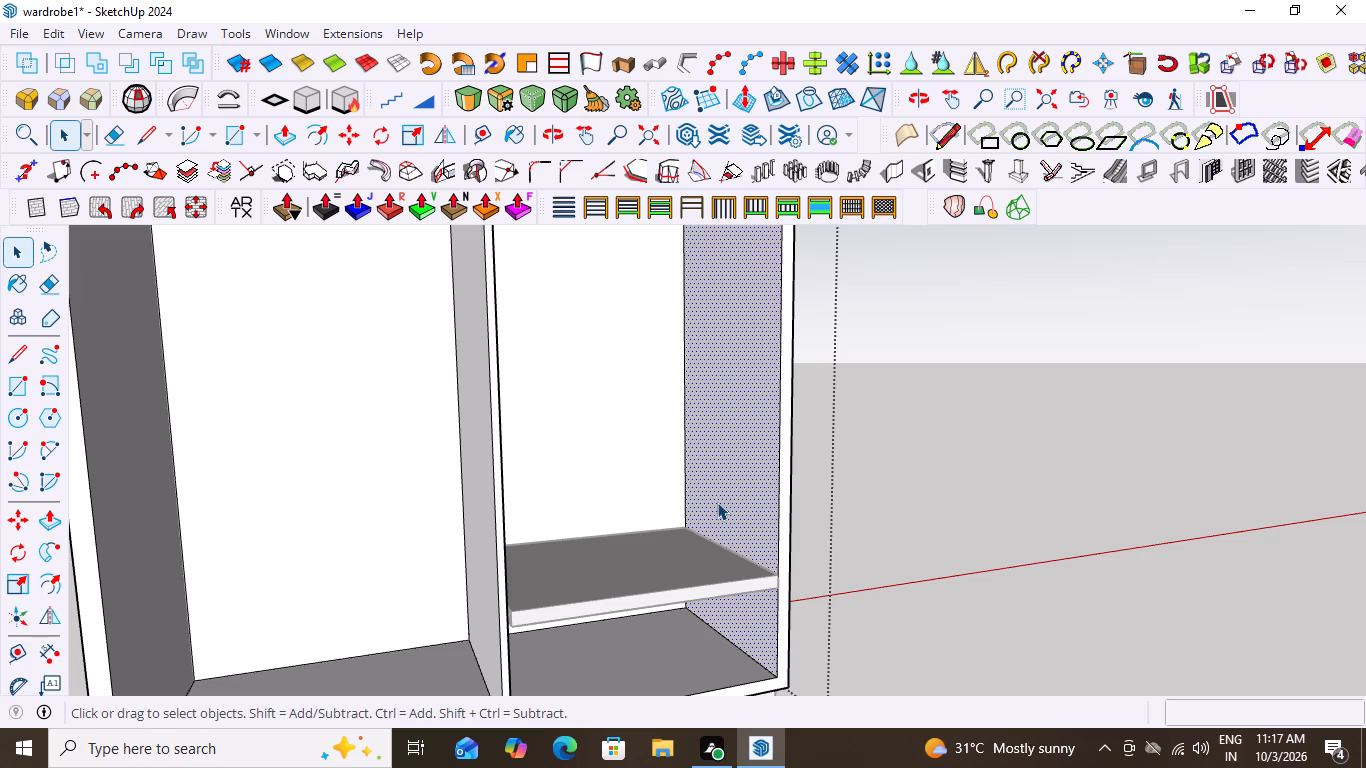
pyautogui.scroll(-4, 687, 466)
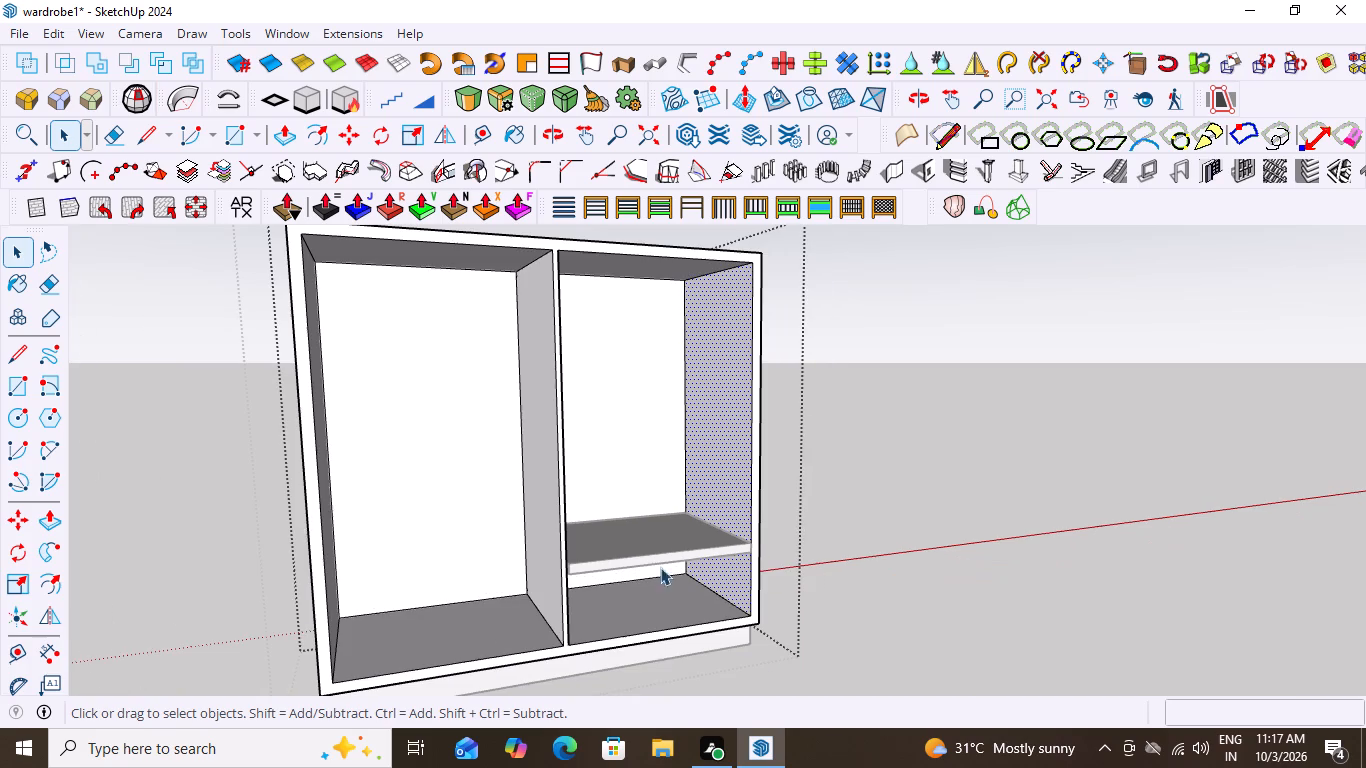
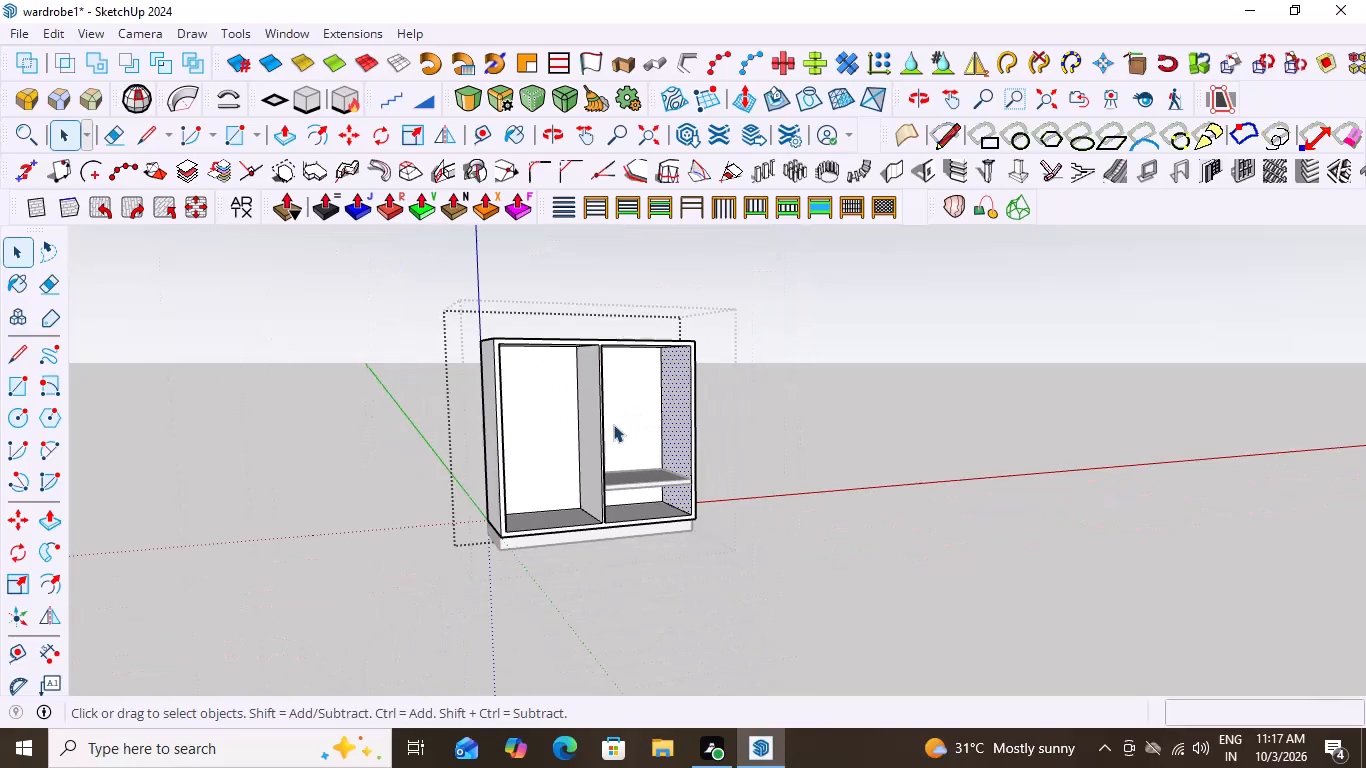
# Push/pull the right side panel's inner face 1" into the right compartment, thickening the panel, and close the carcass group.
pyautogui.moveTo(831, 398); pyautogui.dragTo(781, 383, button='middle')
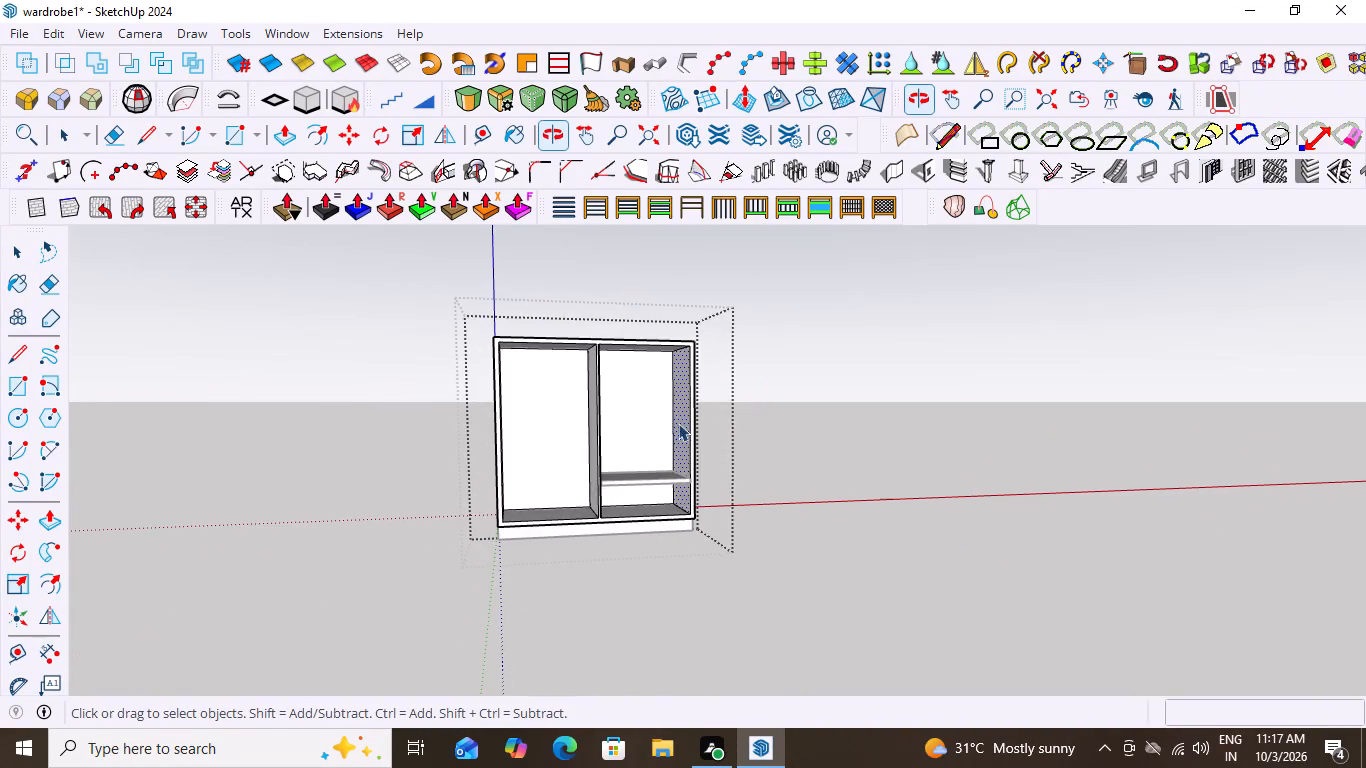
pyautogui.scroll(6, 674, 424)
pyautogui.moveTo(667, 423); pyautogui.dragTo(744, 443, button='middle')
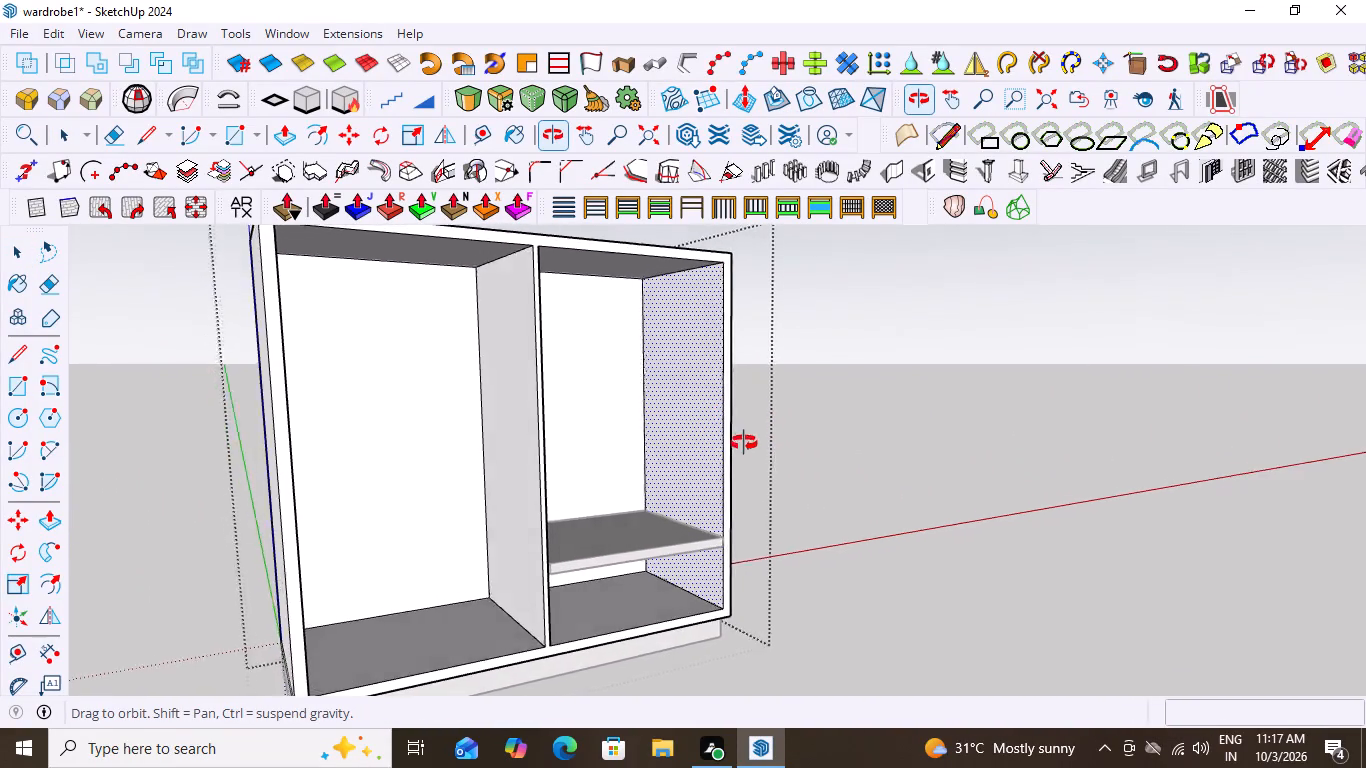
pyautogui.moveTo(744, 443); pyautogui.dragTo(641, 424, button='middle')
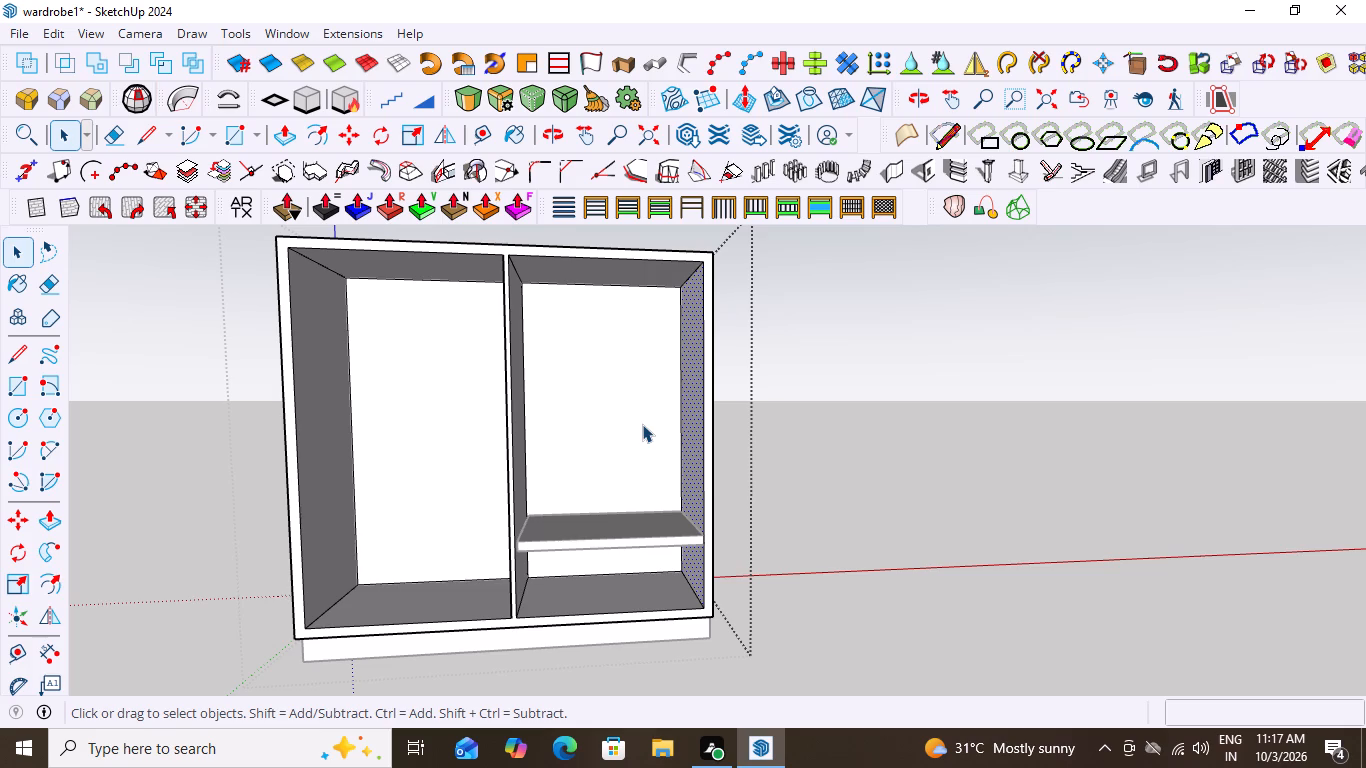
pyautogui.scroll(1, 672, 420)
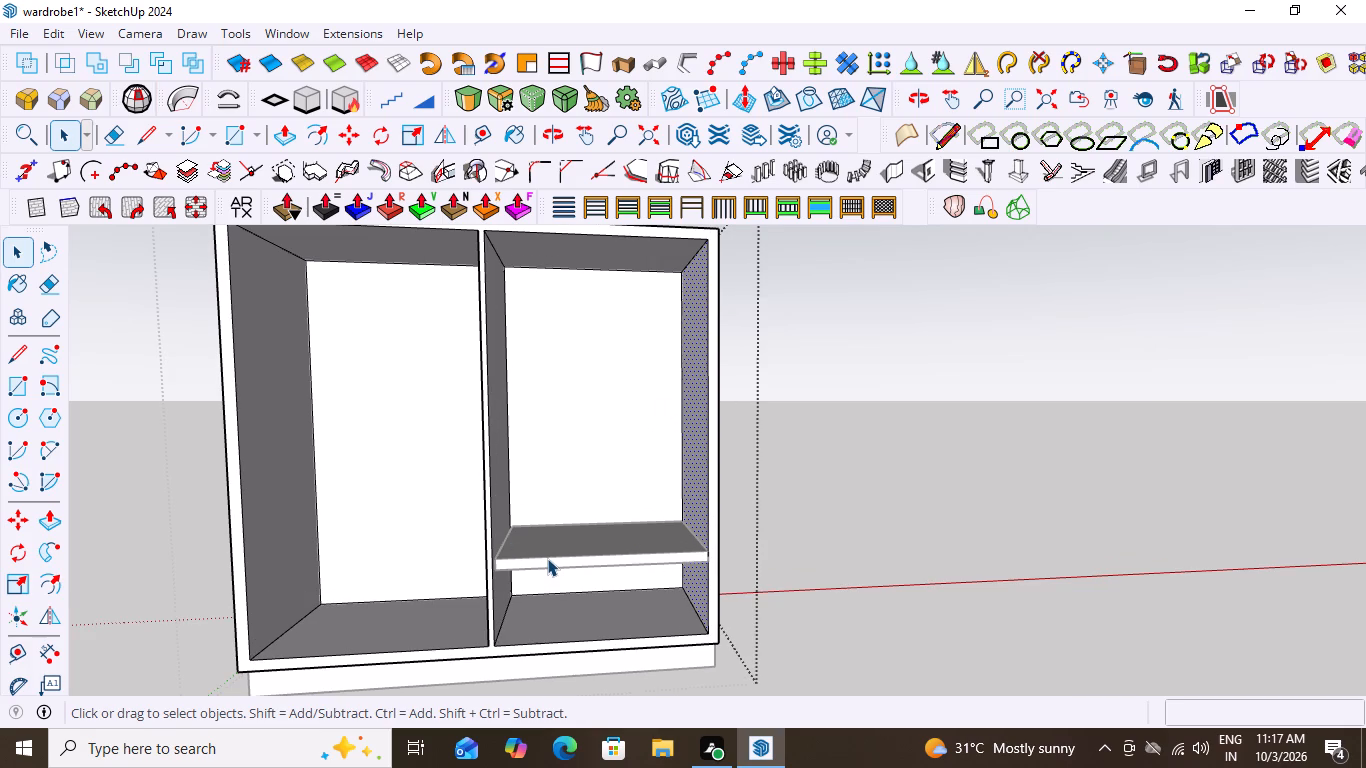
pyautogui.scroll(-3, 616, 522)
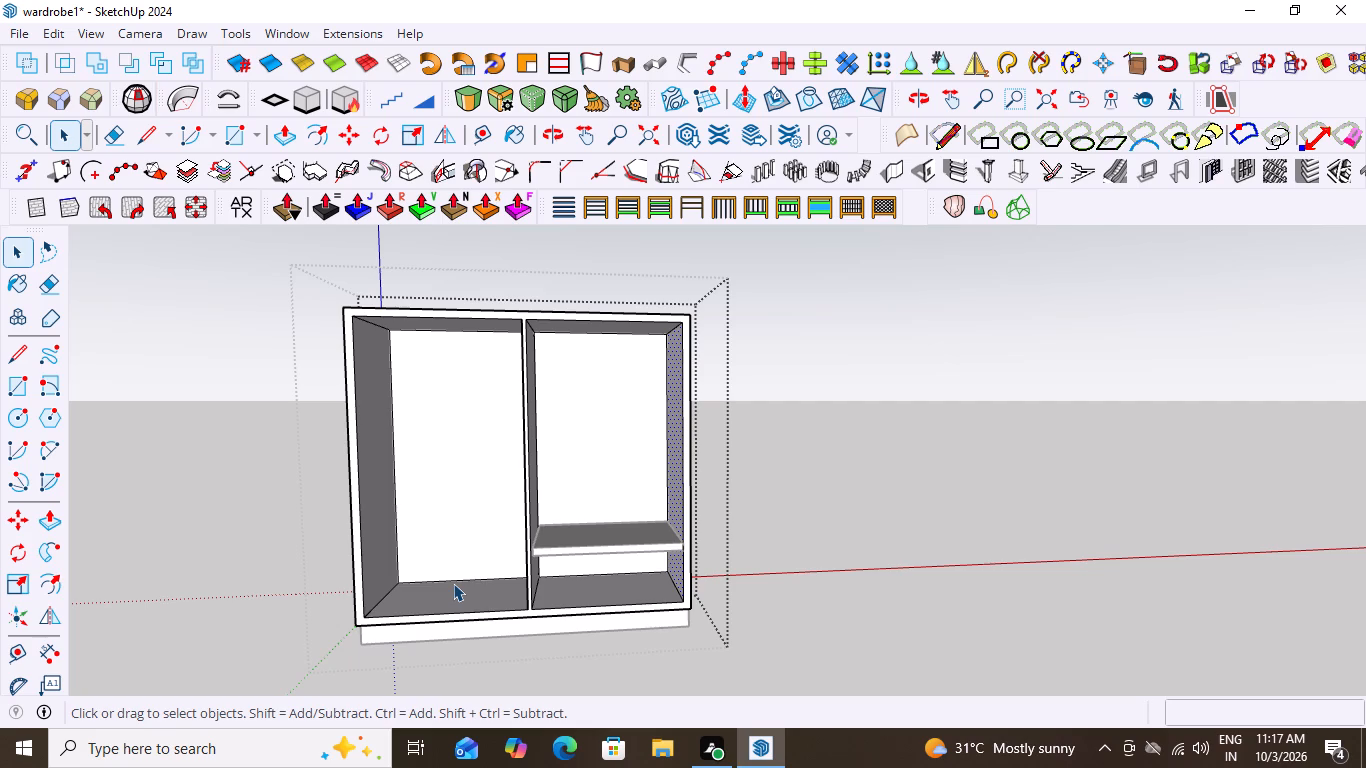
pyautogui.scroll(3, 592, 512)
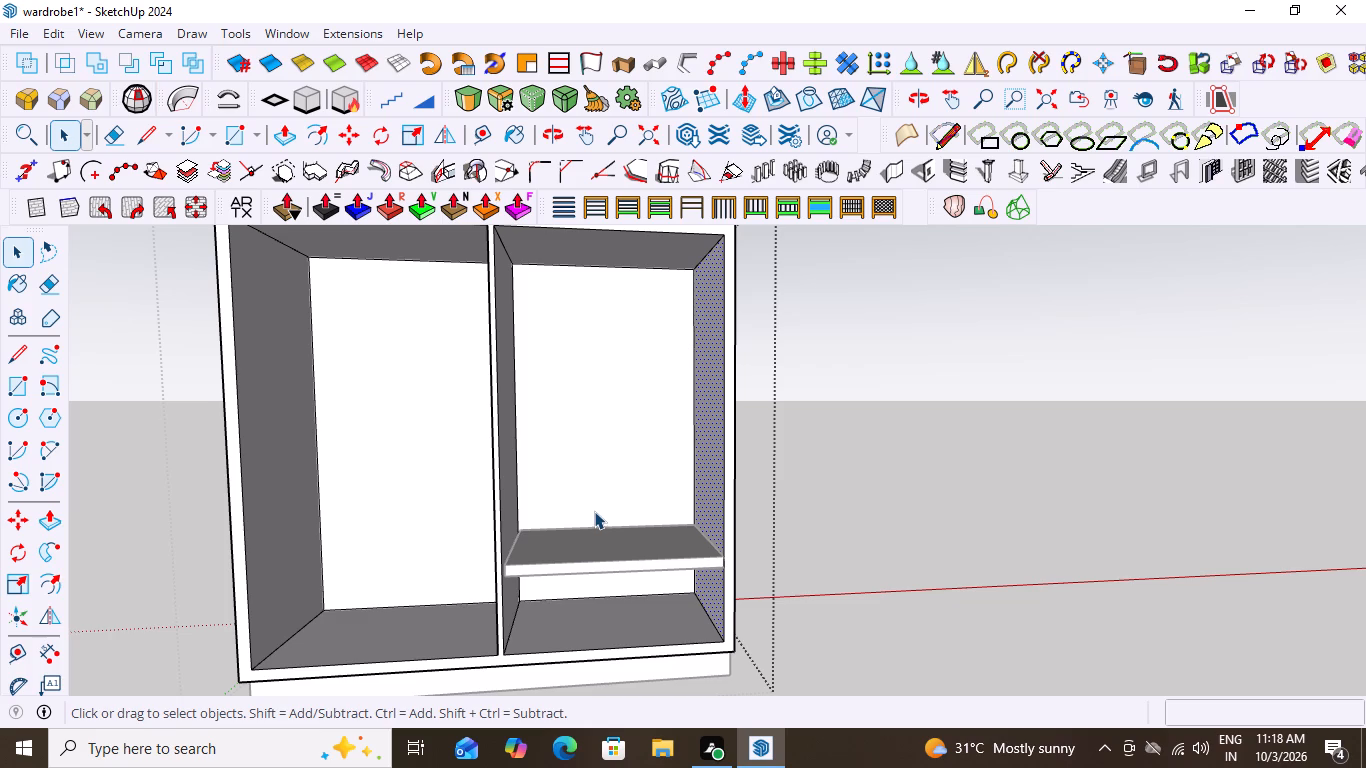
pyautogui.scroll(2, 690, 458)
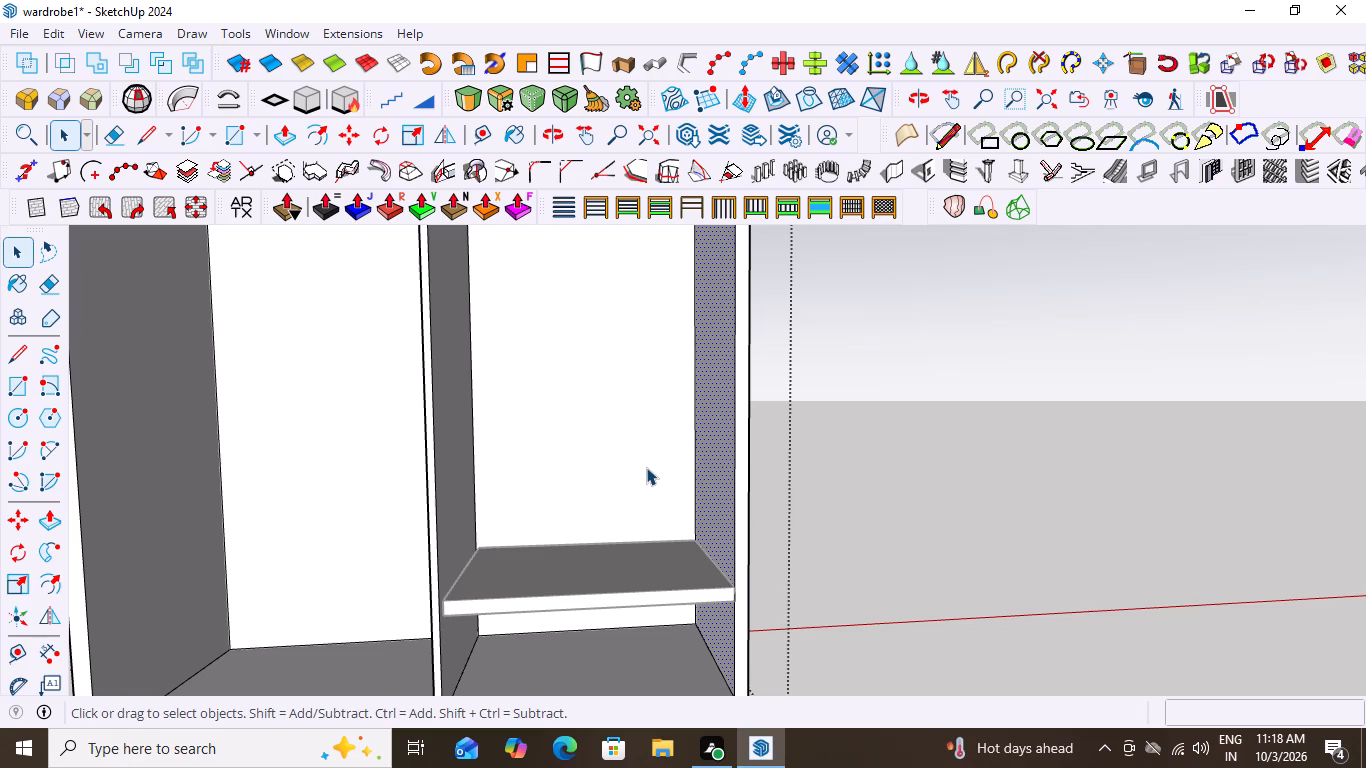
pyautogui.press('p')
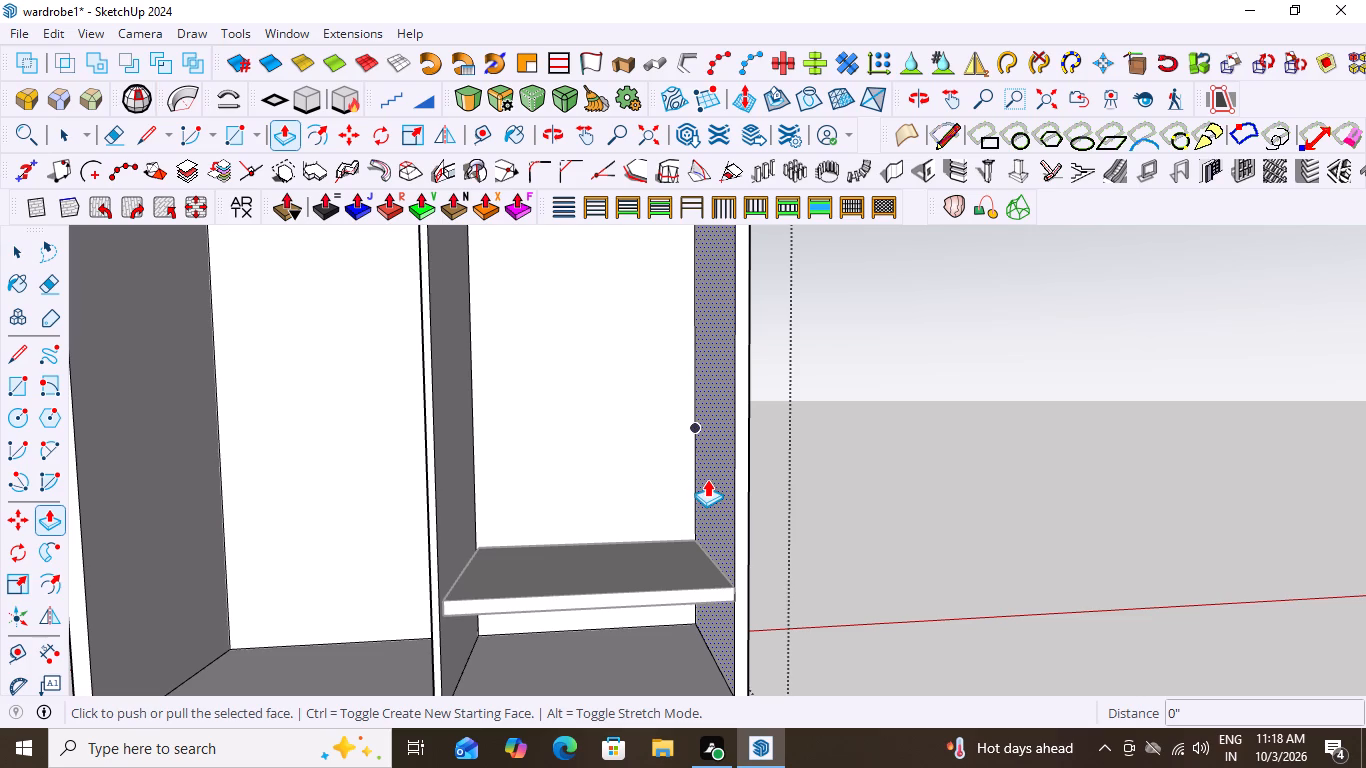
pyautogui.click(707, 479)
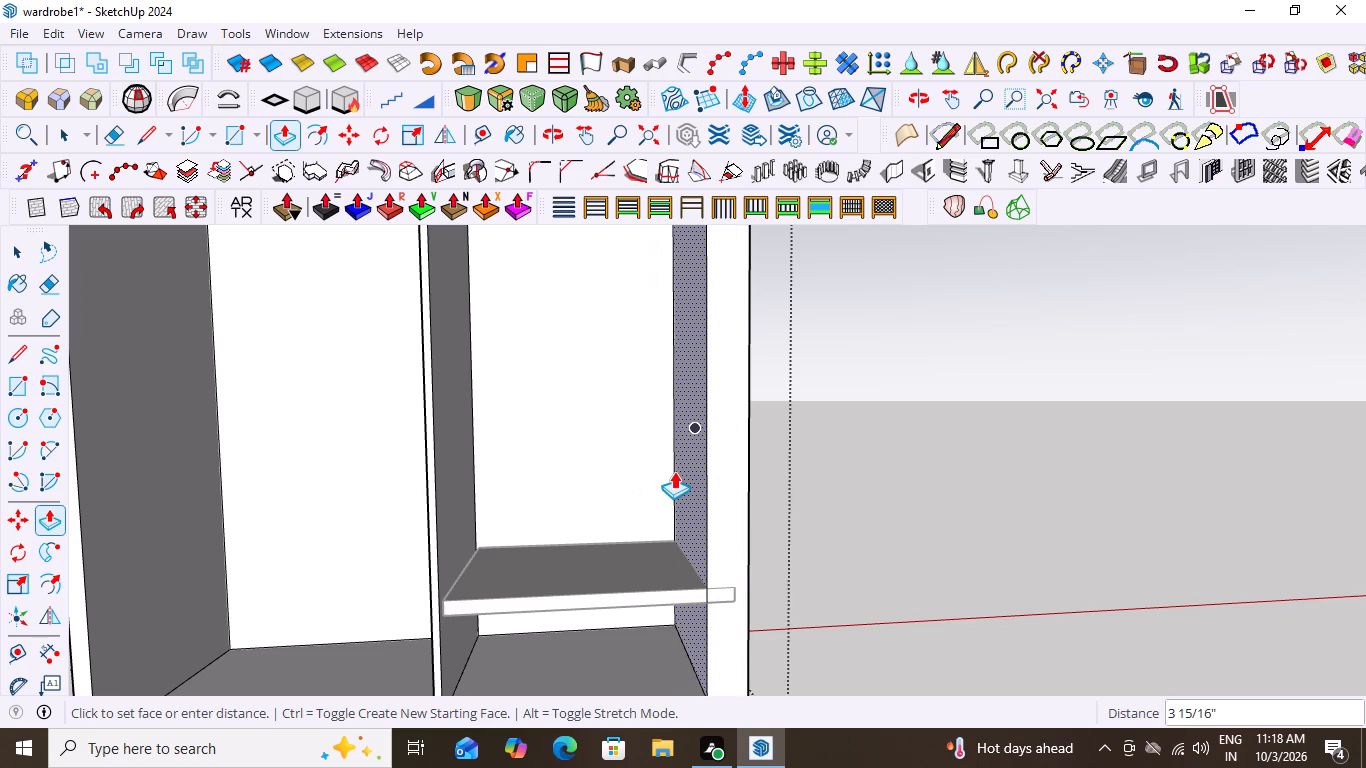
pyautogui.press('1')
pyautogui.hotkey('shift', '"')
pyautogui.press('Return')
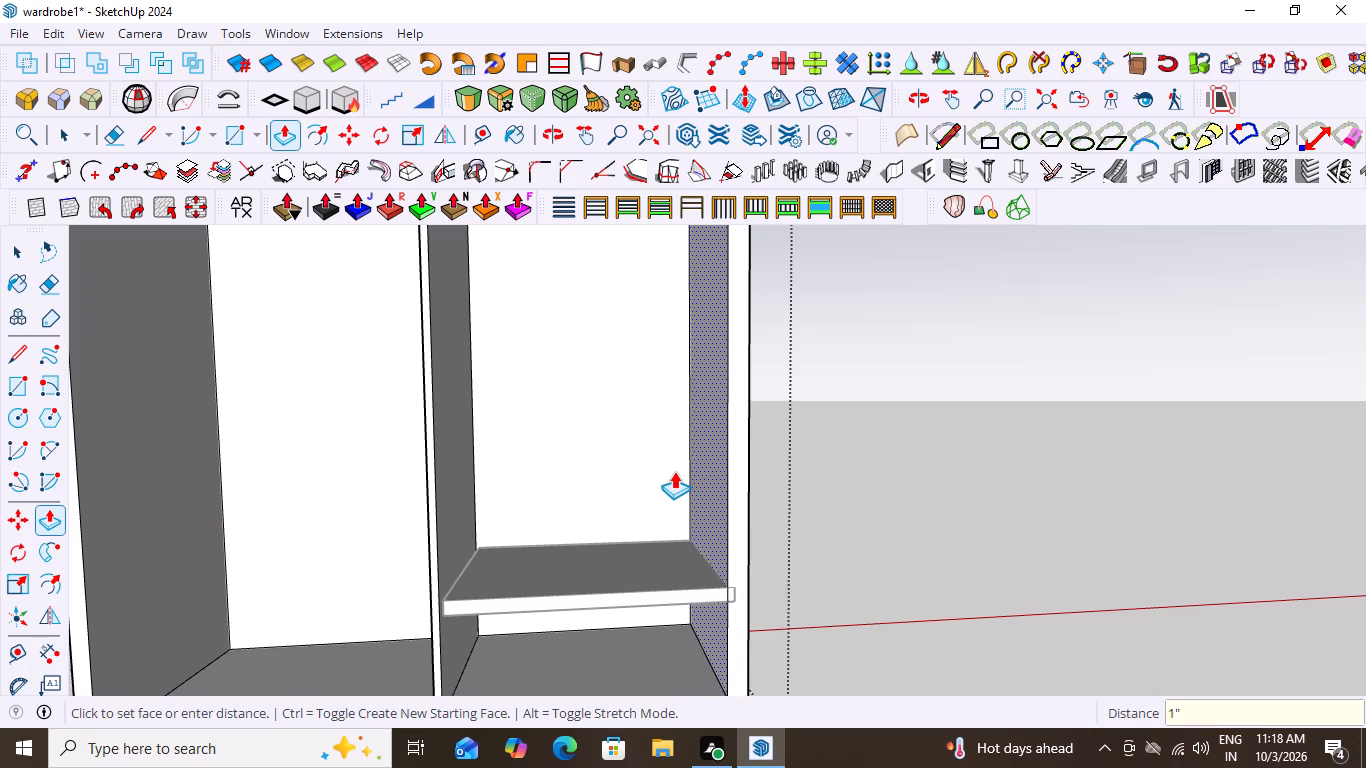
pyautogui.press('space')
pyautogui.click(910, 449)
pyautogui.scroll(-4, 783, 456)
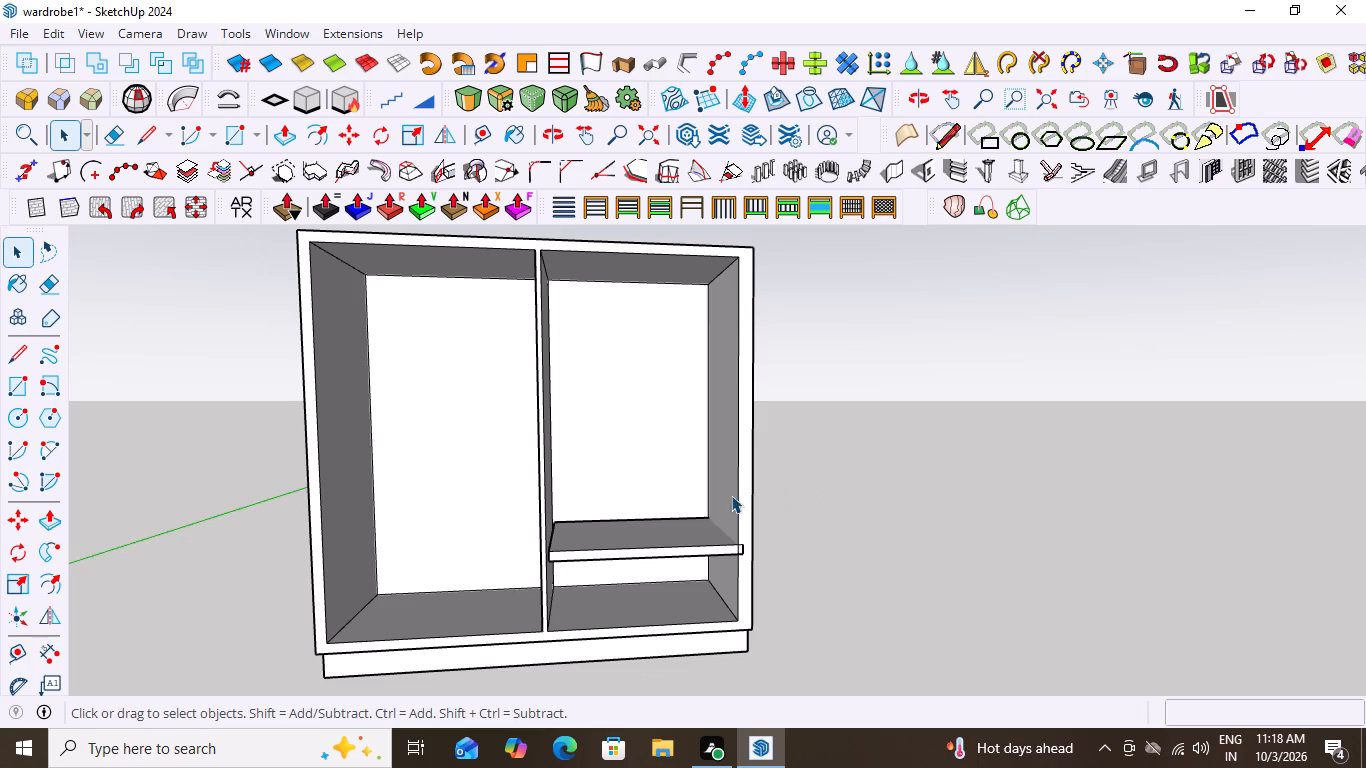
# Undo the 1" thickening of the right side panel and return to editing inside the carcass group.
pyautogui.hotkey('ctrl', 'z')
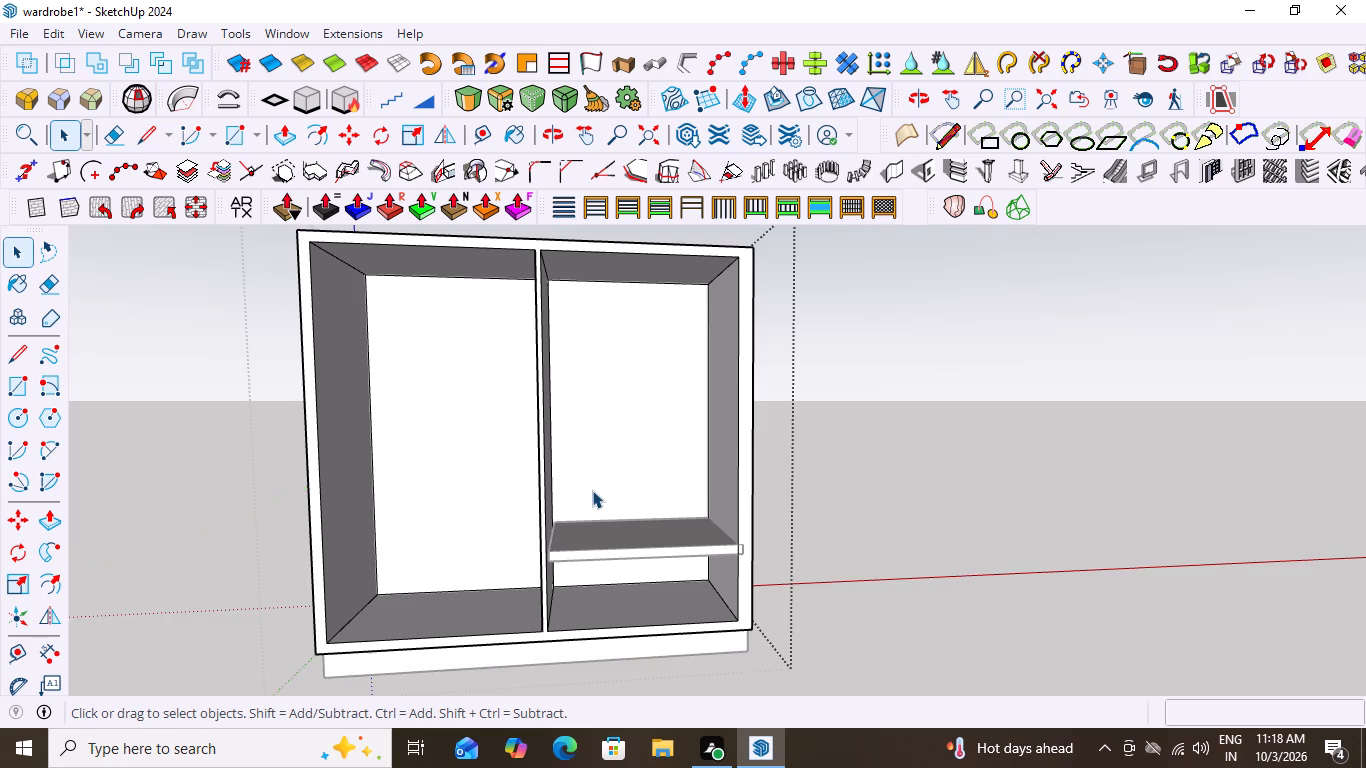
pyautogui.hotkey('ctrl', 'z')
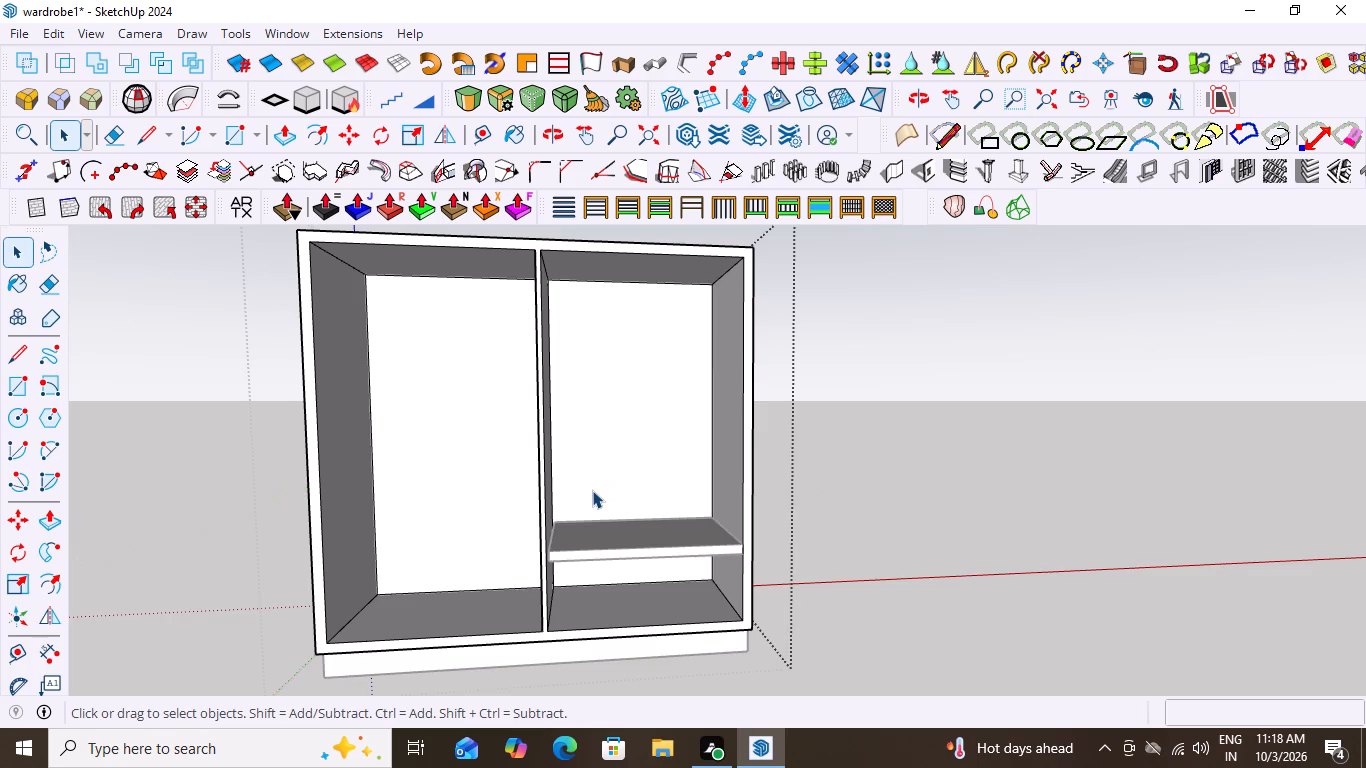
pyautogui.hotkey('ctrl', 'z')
# Push the right side panel's inner face back 1" towards the outside to thin the panel, and close the carcass group.
pyautogui.click(732, 469)
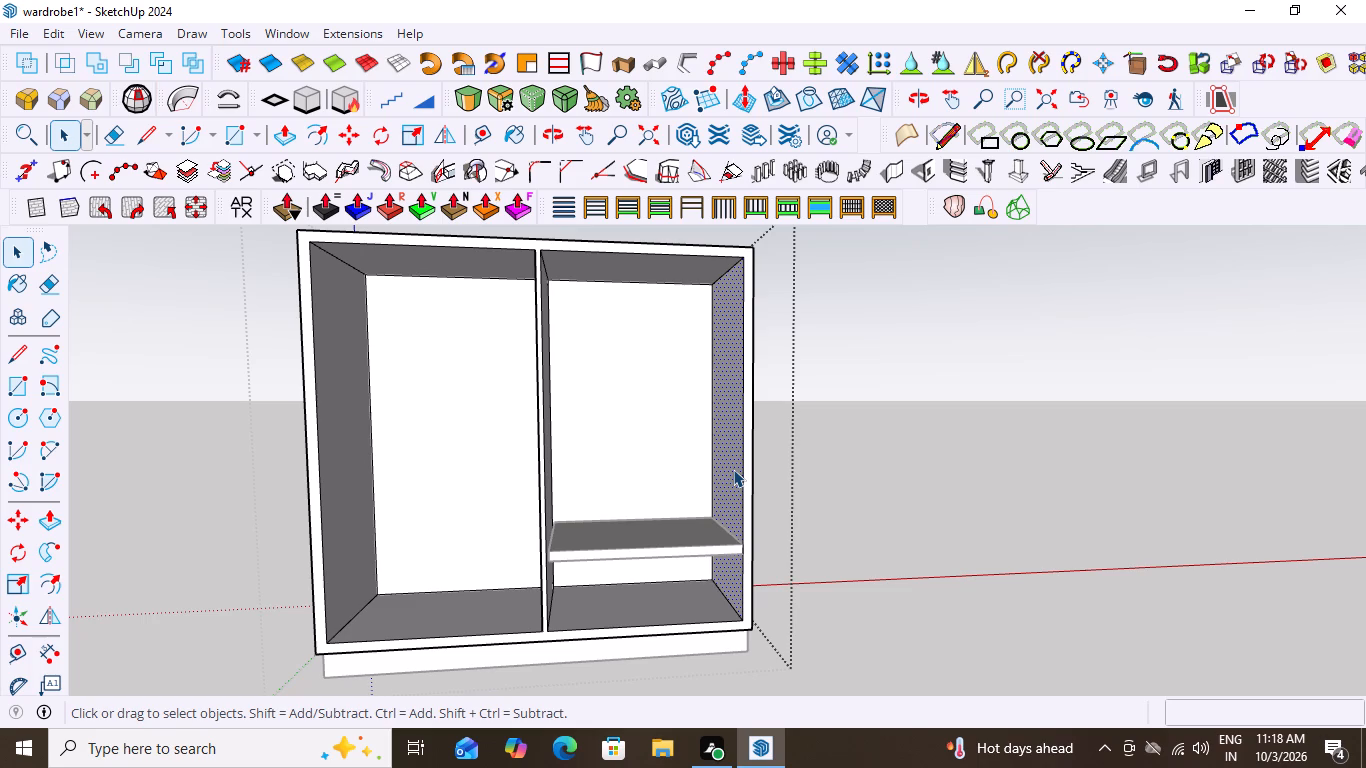
pyautogui.press('p')
pyautogui.click(733, 469)
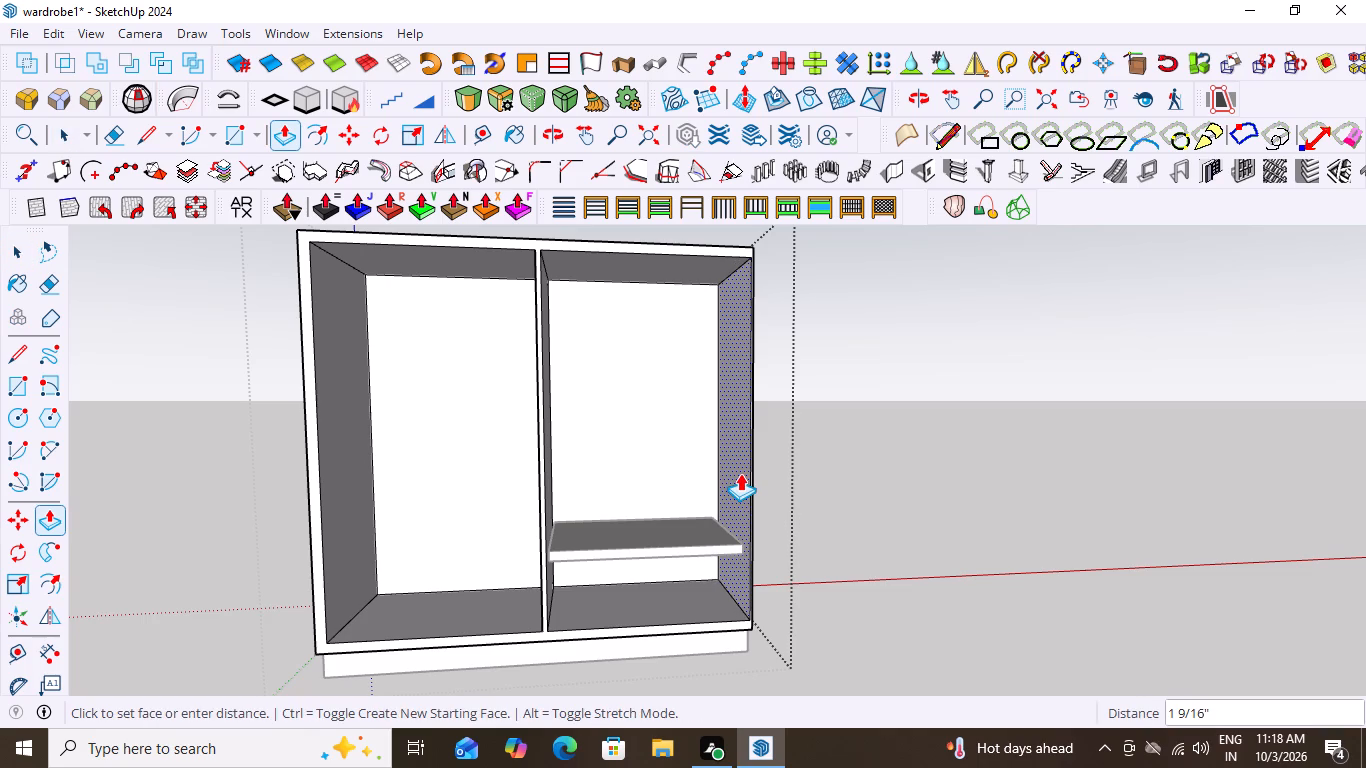
pyautogui.press('1')
pyautogui.hotkey('shift', '"')
pyautogui.press('Return')
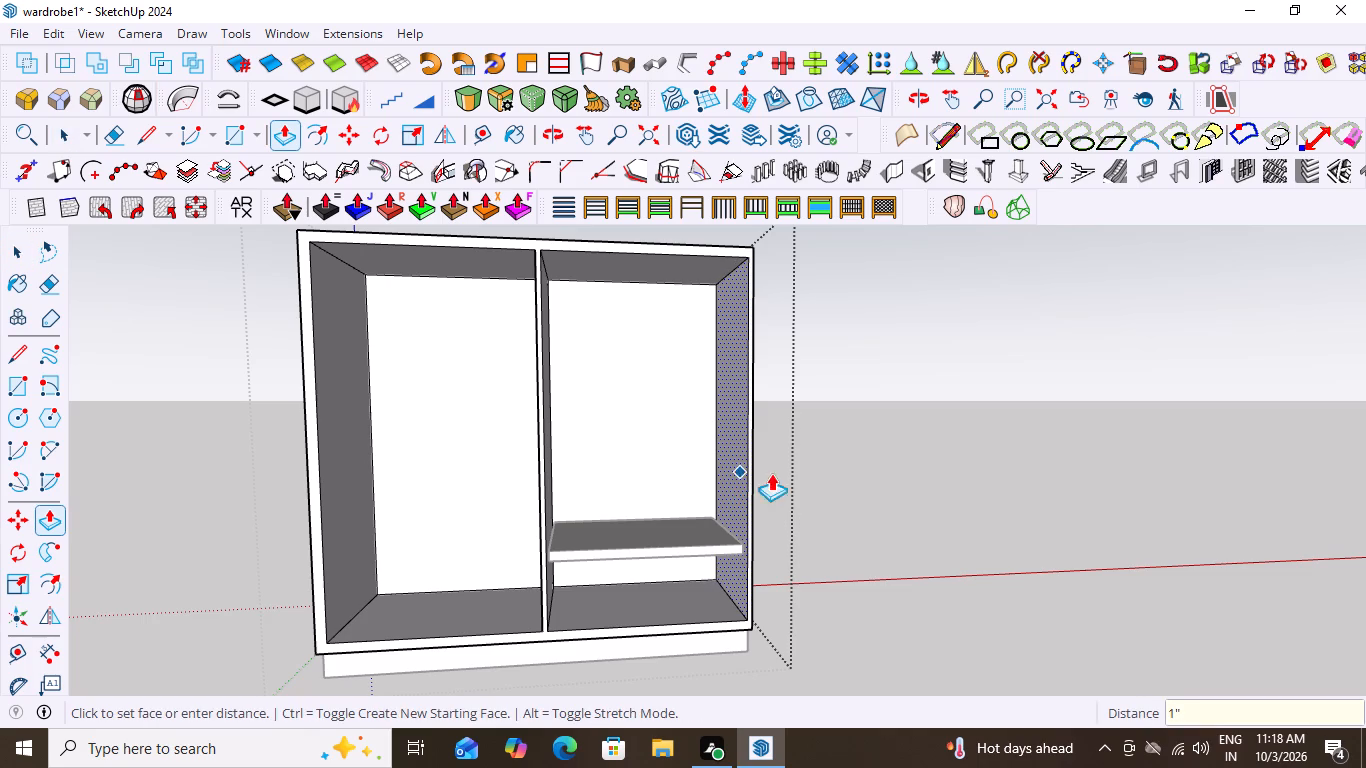
pyautogui.click(886, 454)
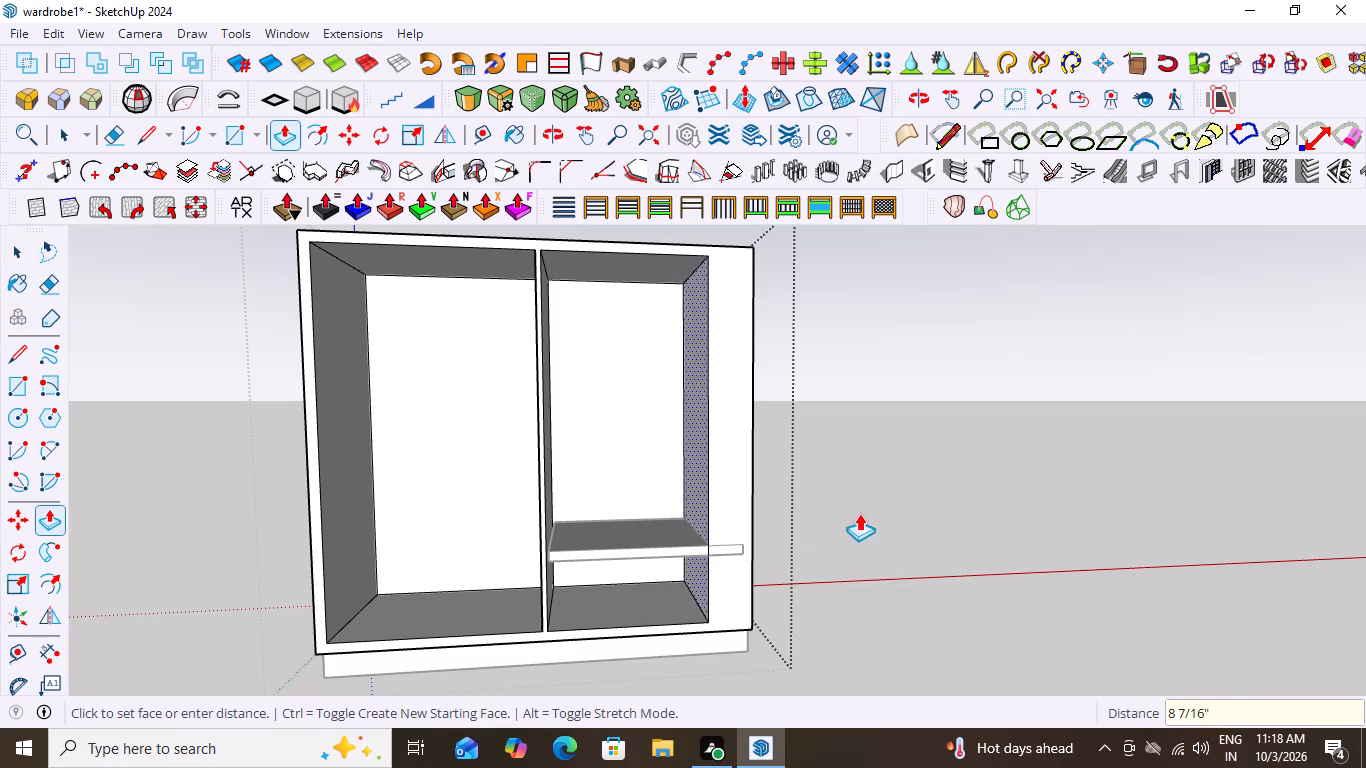
pyautogui.press('space')
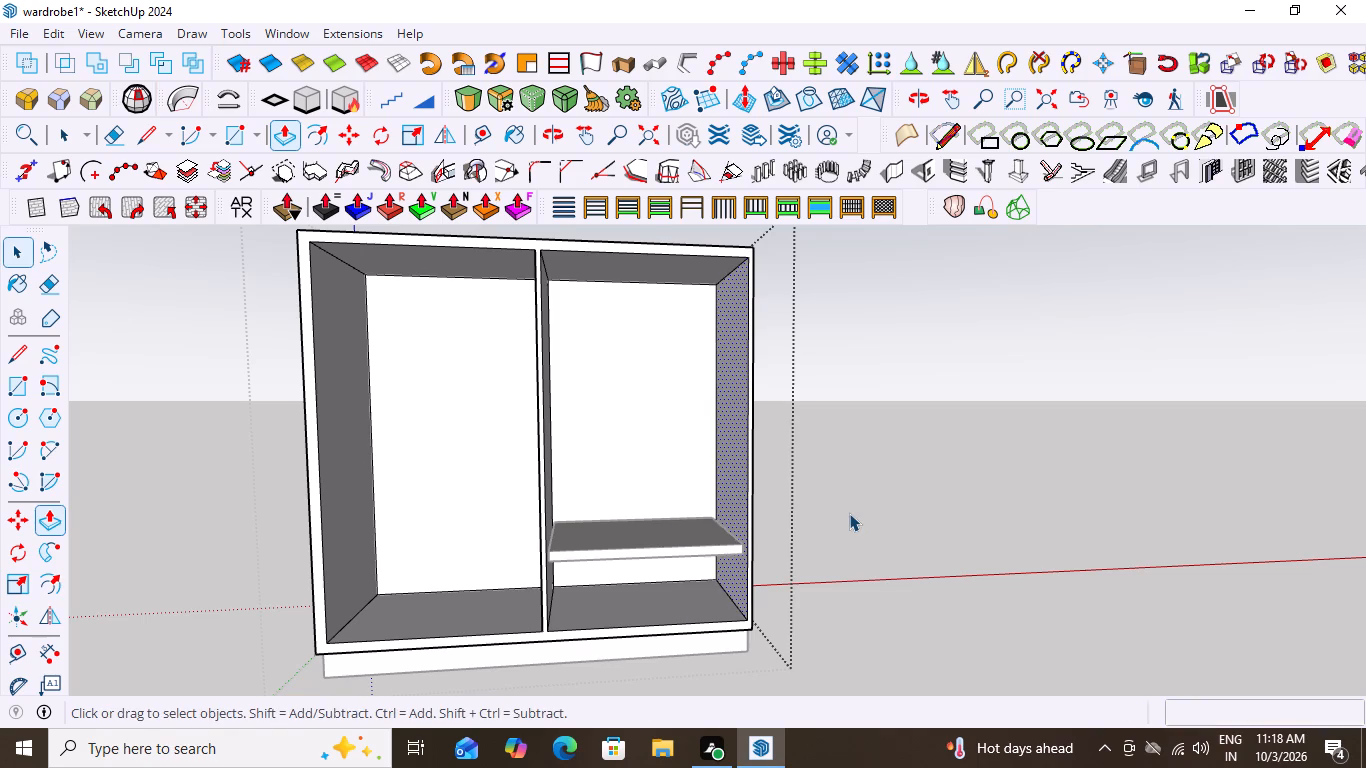
pyautogui.click(861, 507)
# Examine how the shelf fits between the central partition and the thinned right side panel from several angles.
pyautogui.scroll(2, 747, 536)
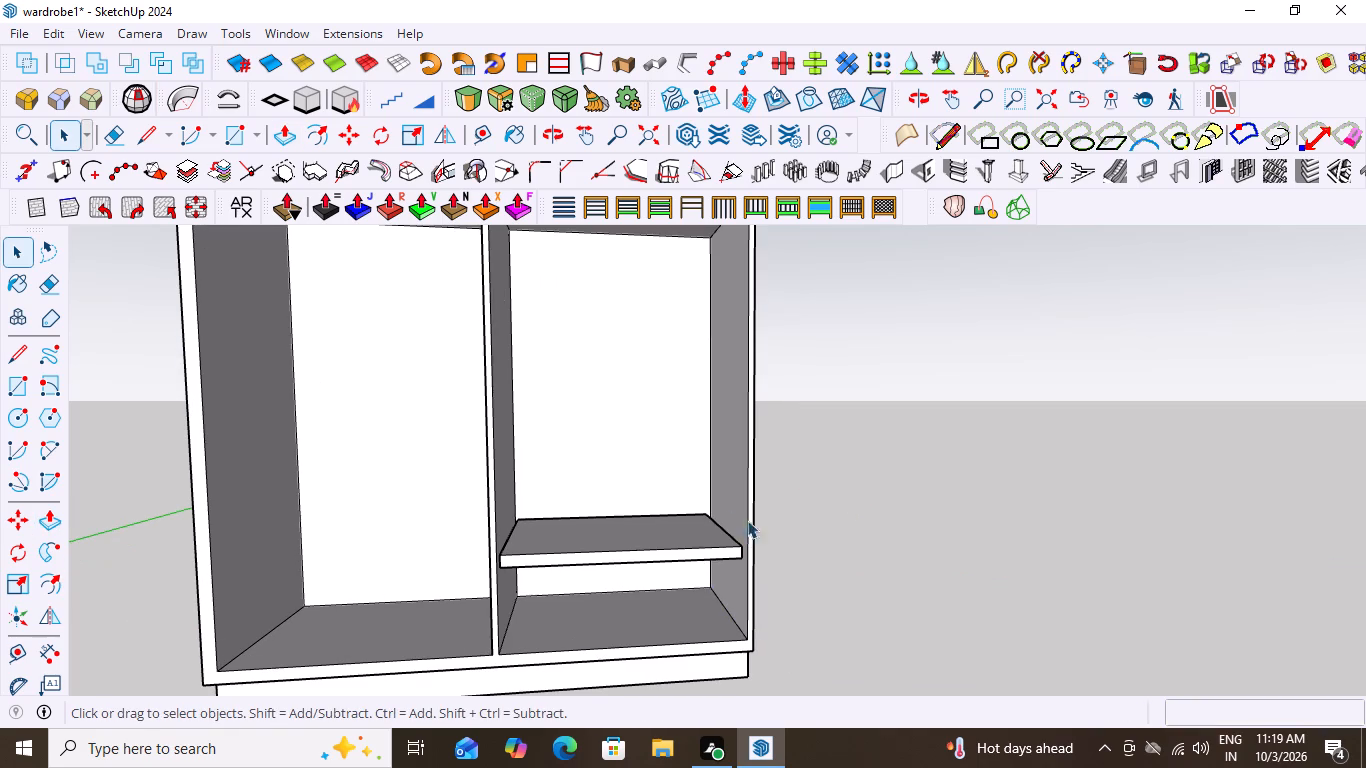
pyautogui.scroll(-5, 778, 429)
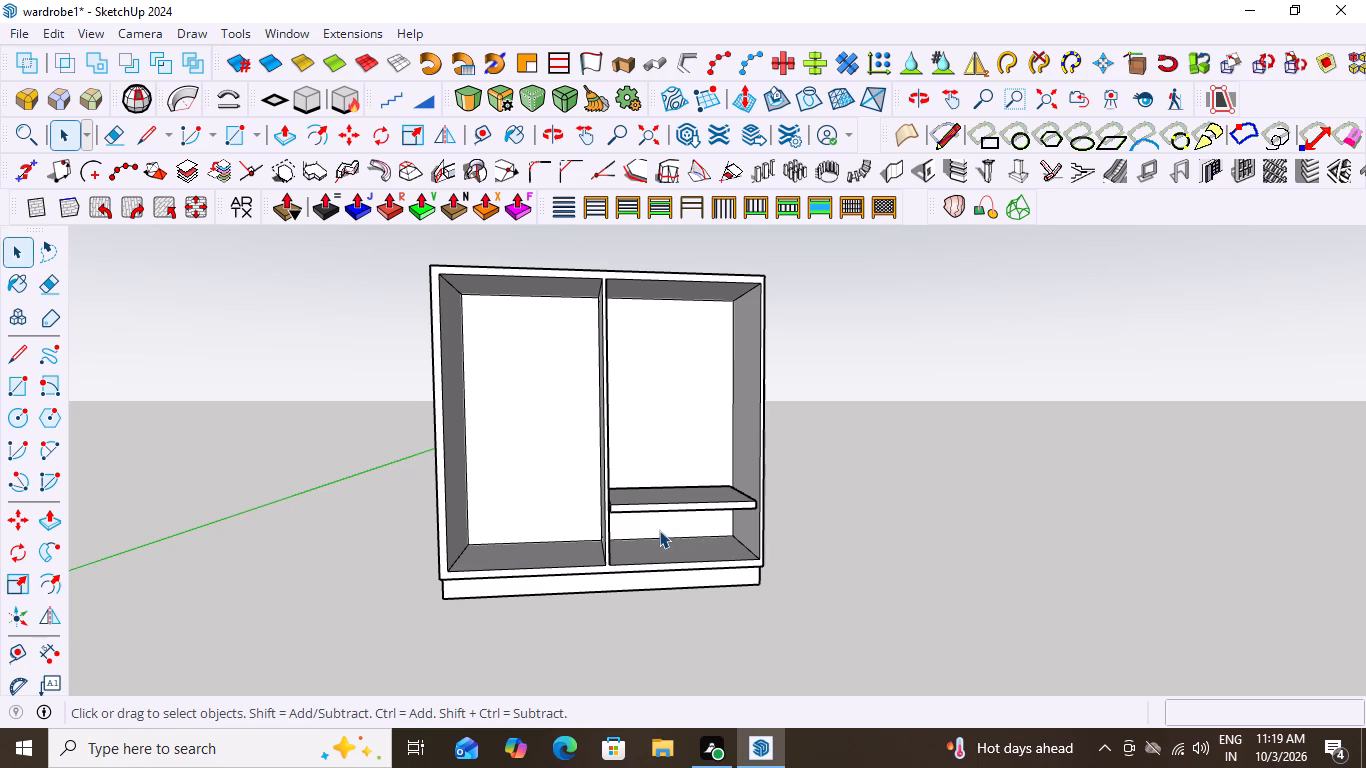
pyautogui.scroll(1, 519, 567)
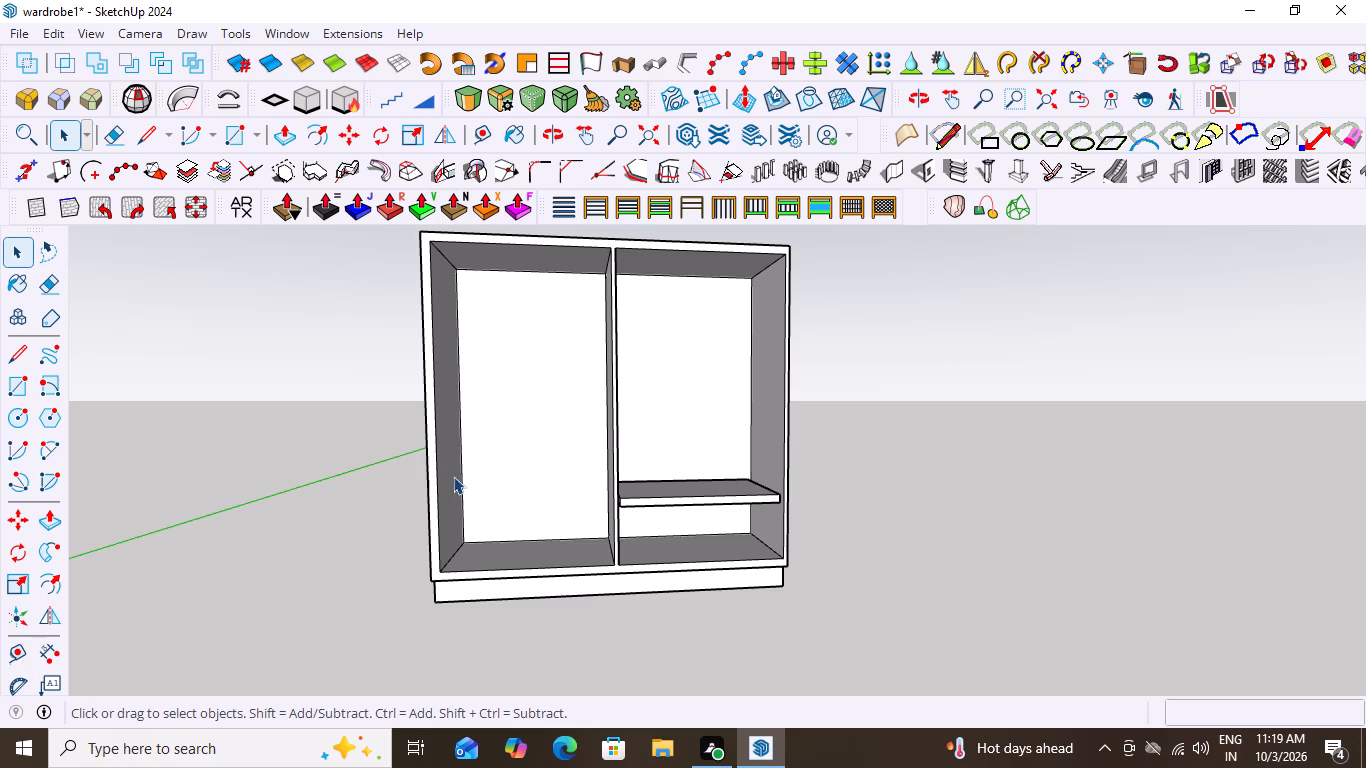
pyautogui.moveTo(718, 409); pyautogui.dragTo(504, 415, button='middle')
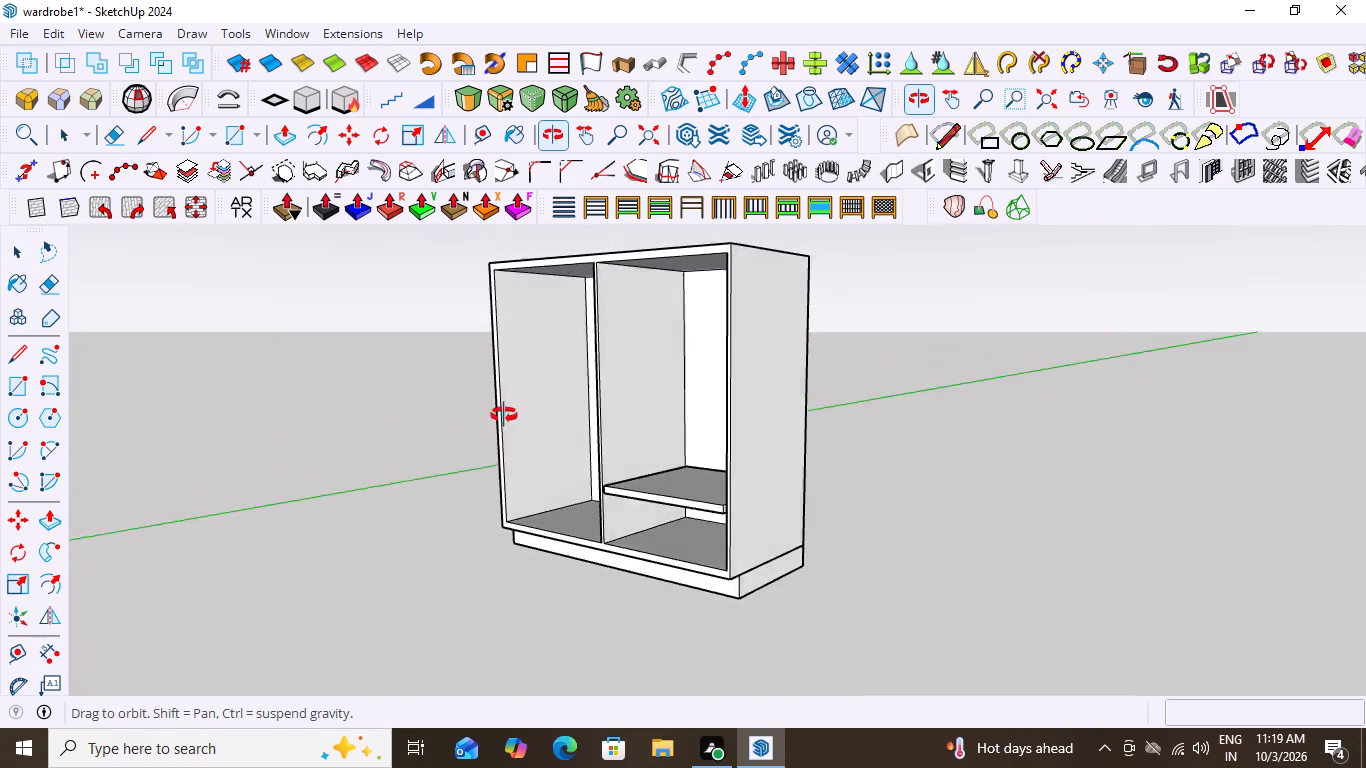
pyautogui.moveTo(504, 415); pyautogui.dragTo(707, 448, button='middle')
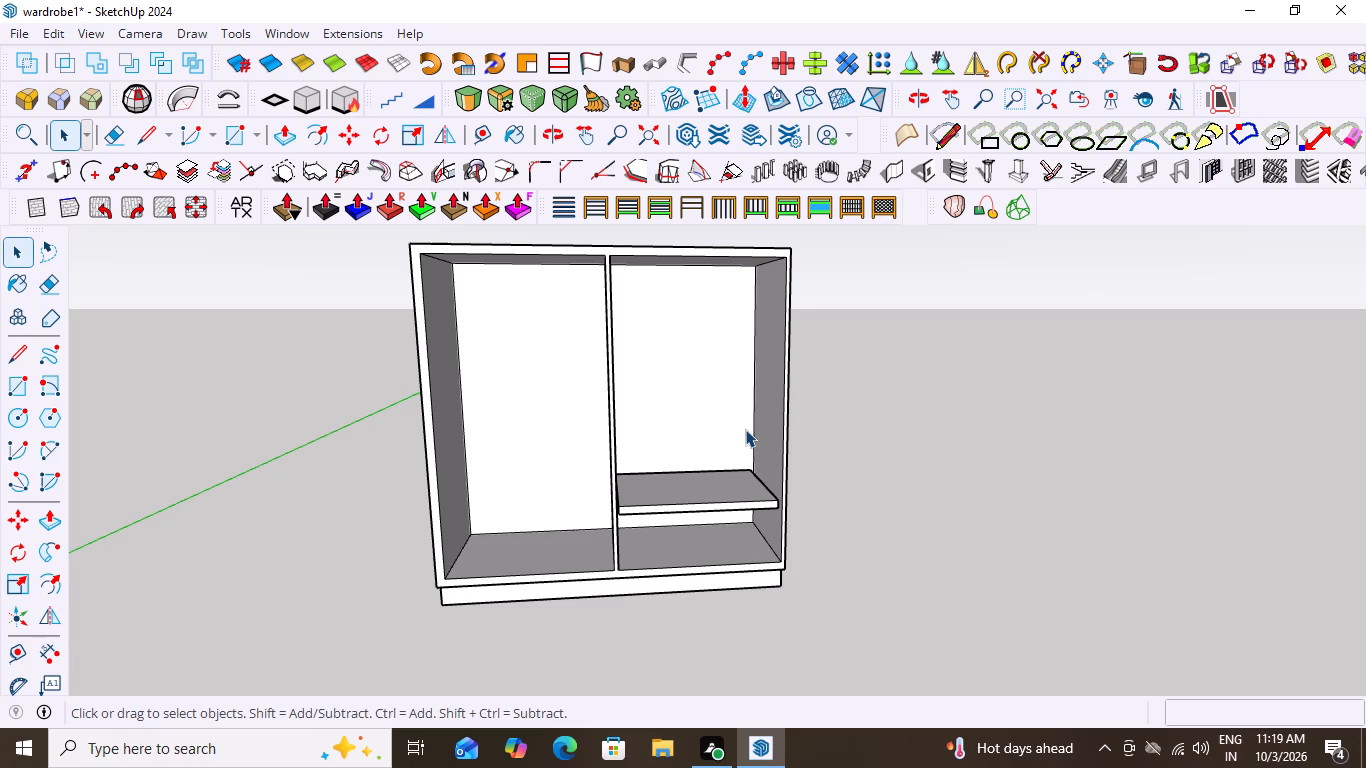
pyautogui.scroll(4, 707, 514)
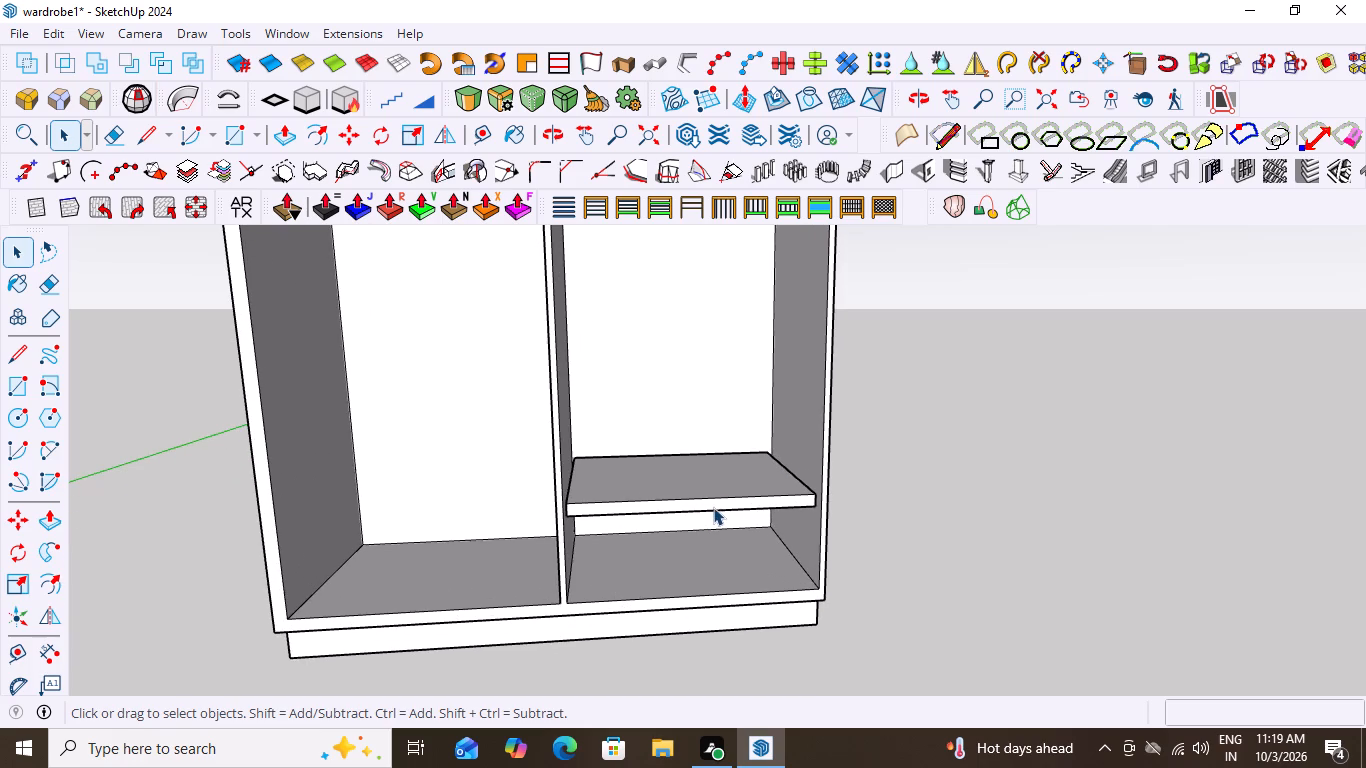
pyautogui.moveTo(705, 498); pyautogui.dragTo(646, 448, button='middle')
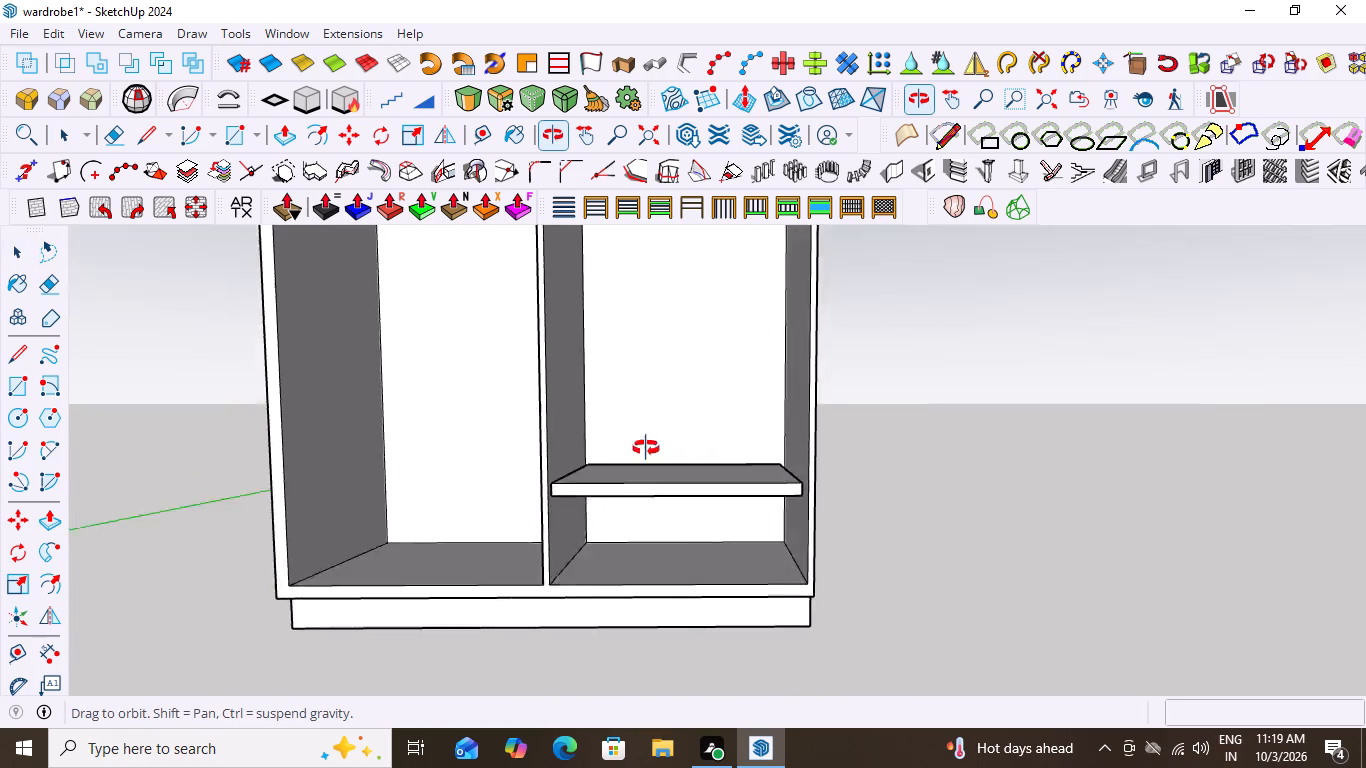
pyautogui.moveTo(646, 448); pyautogui.dragTo(708, 445, button='middle')
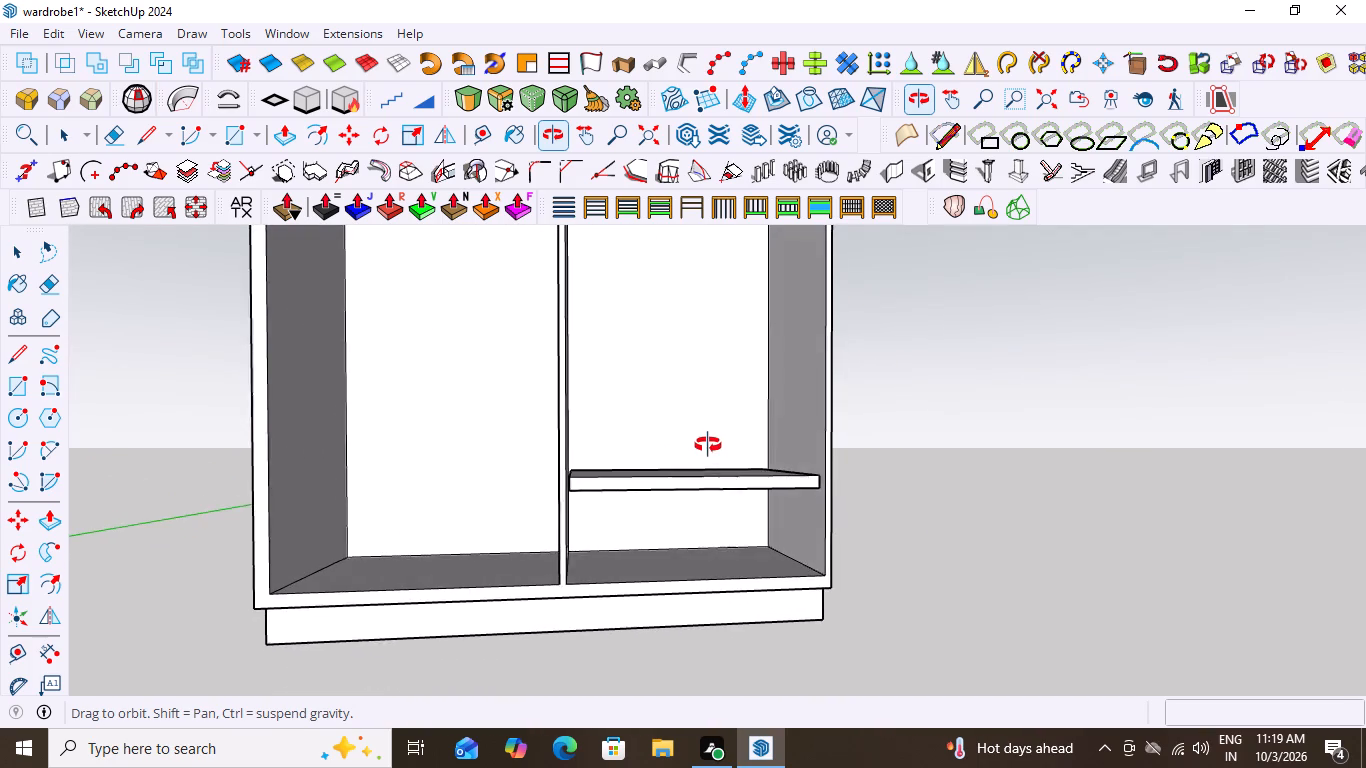
pyautogui.moveTo(708, 445); pyautogui.dragTo(707, 445, button='middle')
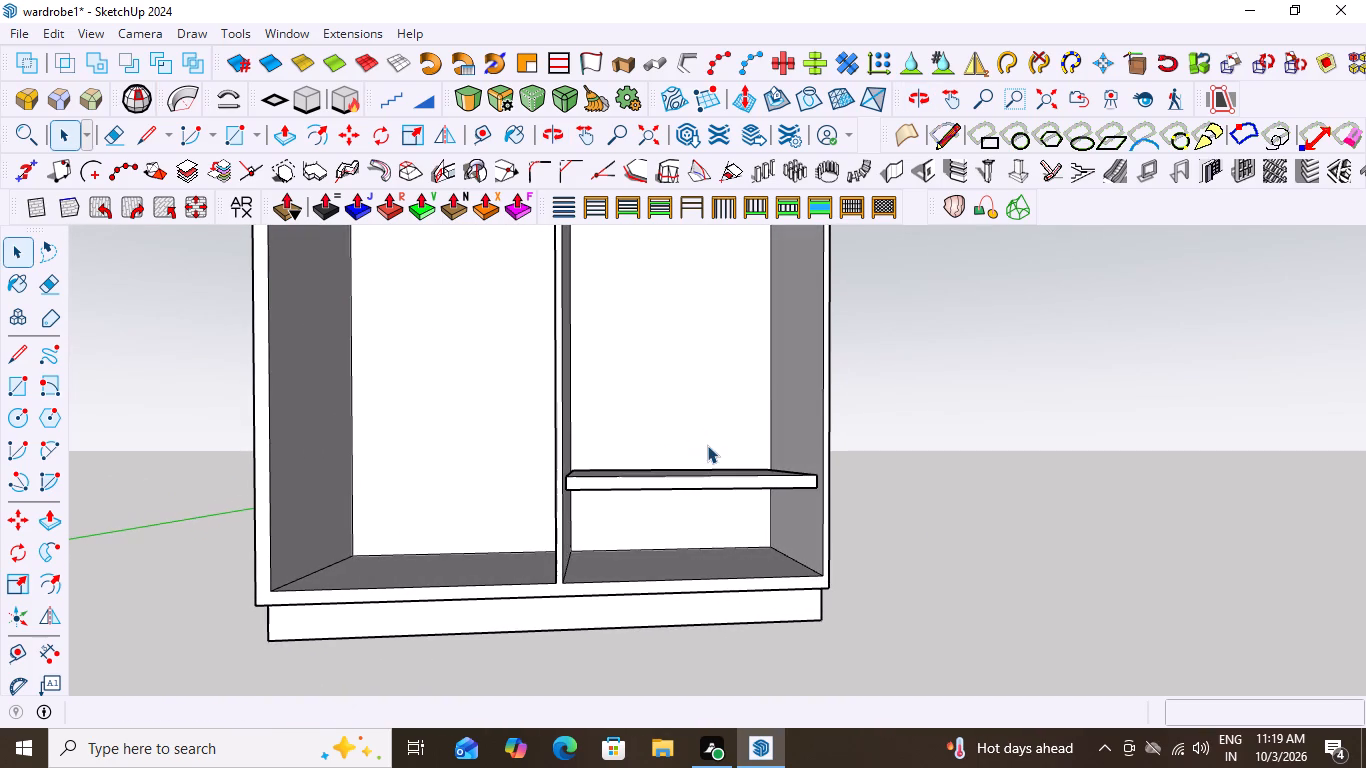
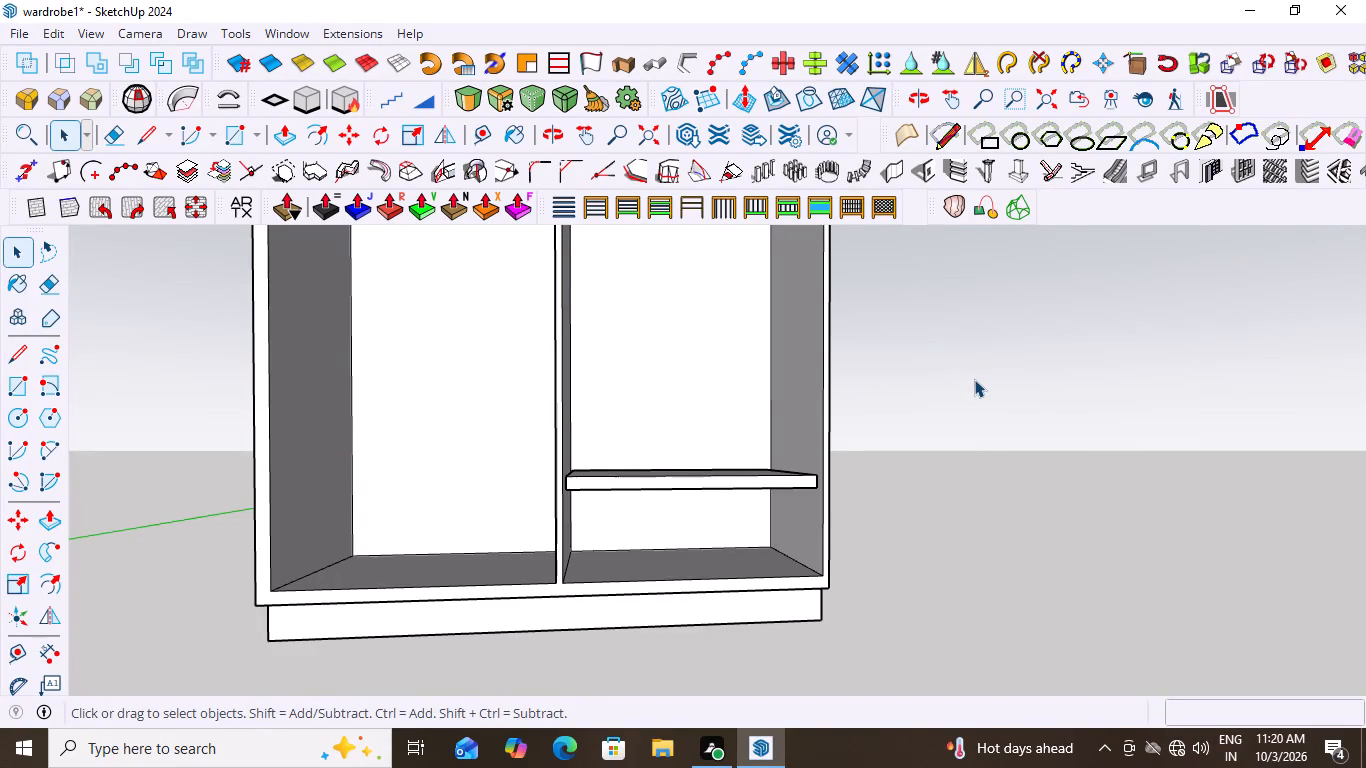
# Examine the whole wardrobe and the shelf's fit in the right compartment from near, far and different angles.
pyautogui.scroll(-4, 936, 383)
pyautogui.moveTo(935, 385); pyautogui.dragTo(926, 450, button='middle')
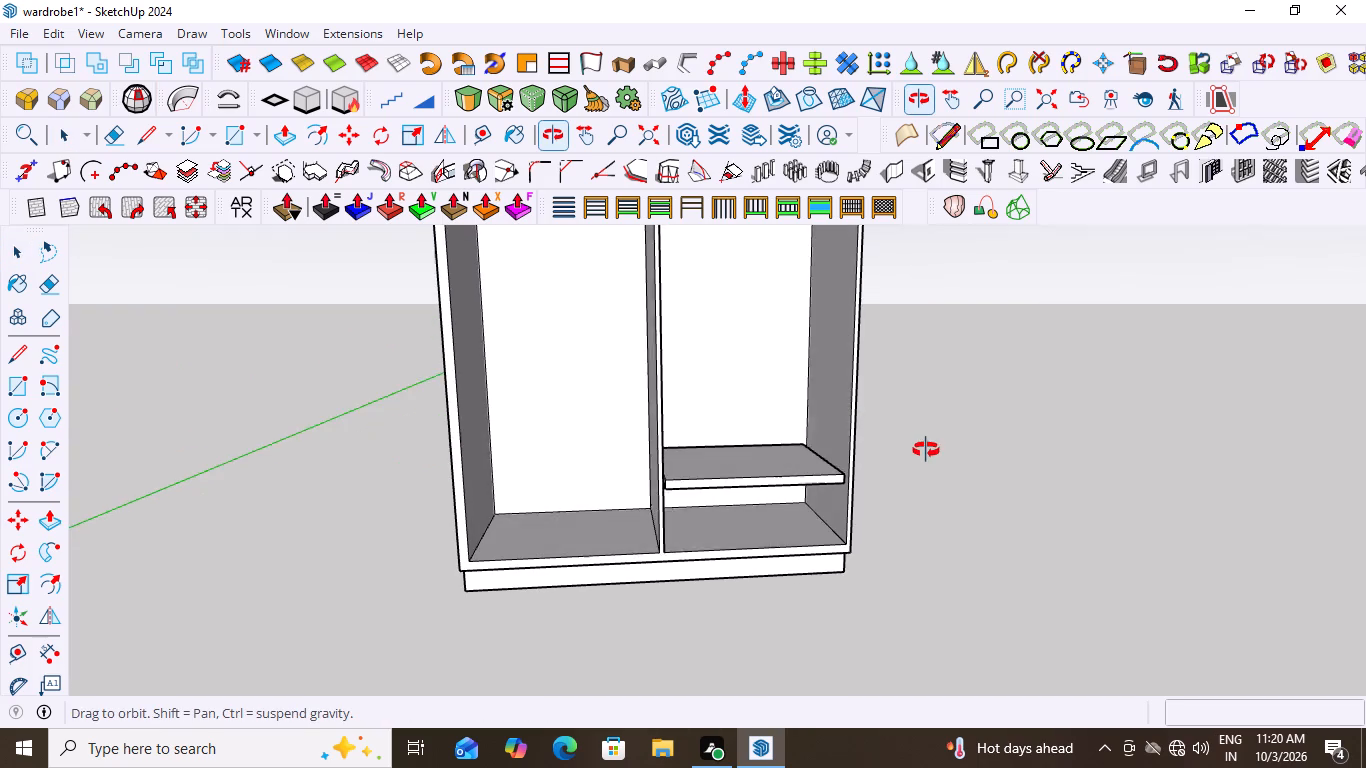
pyautogui.moveTo(926, 450); pyautogui.dragTo(920, 460, button='middle')
pyautogui.scroll(2, 920, 460)
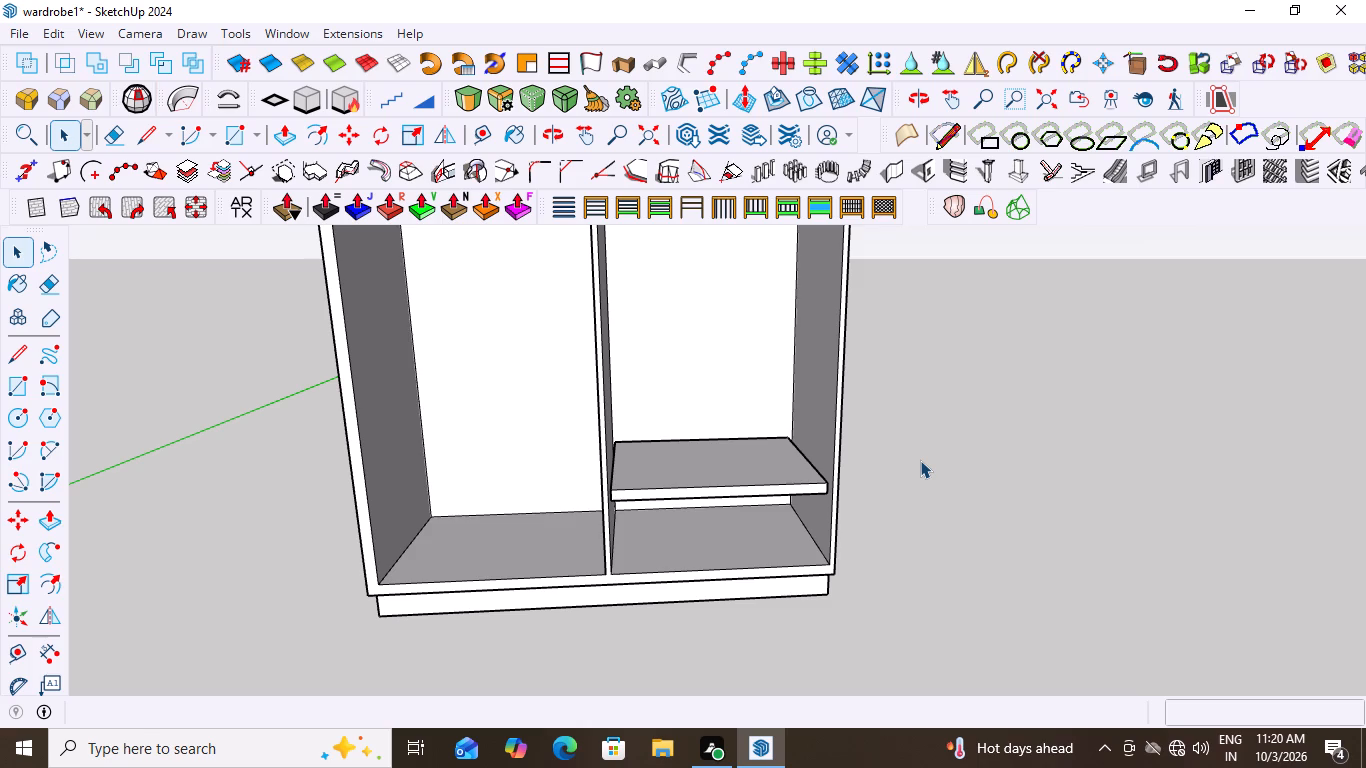
pyautogui.scroll(-5, 732, 367)
pyautogui.moveTo(762, 389); pyautogui.dragTo(675, 363, button='middle')
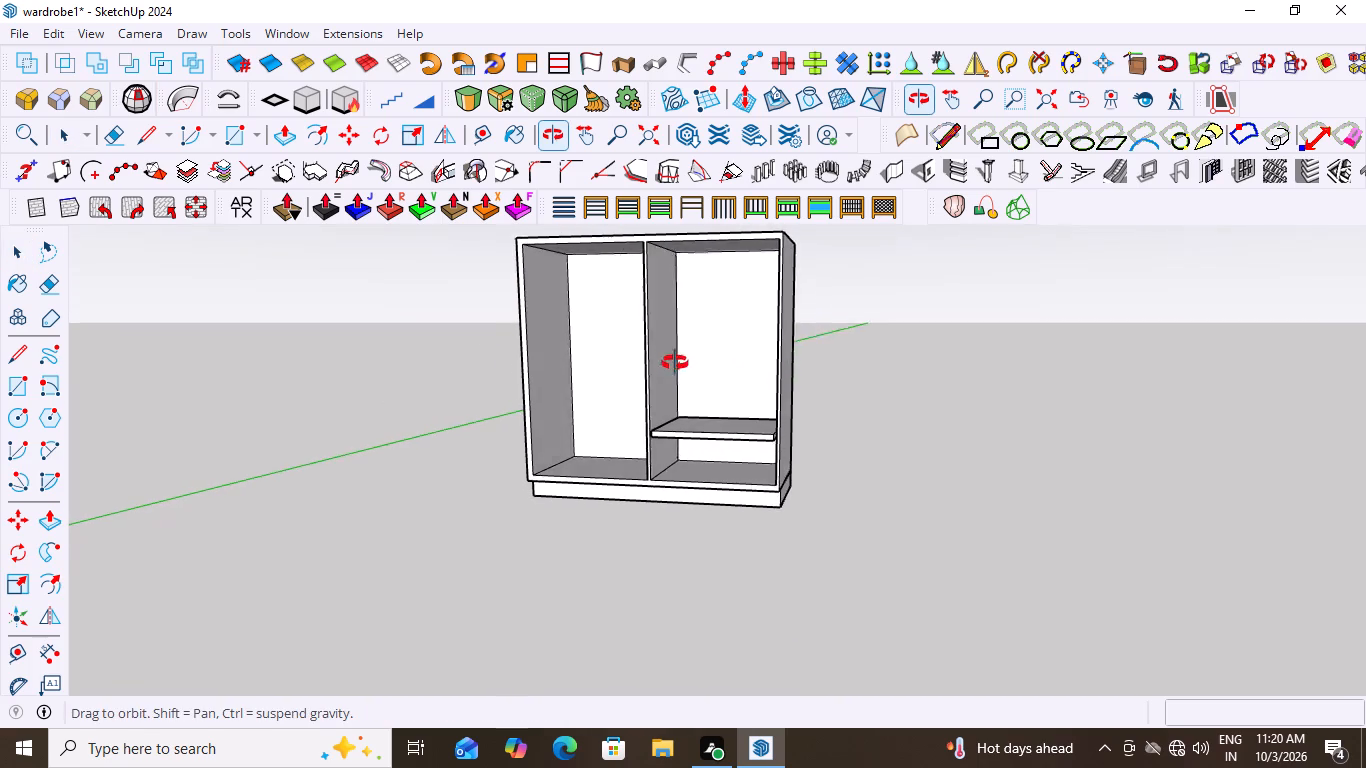
pyautogui.moveTo(675, 363); pyautogui.dragTo(676, 362, button='middle')
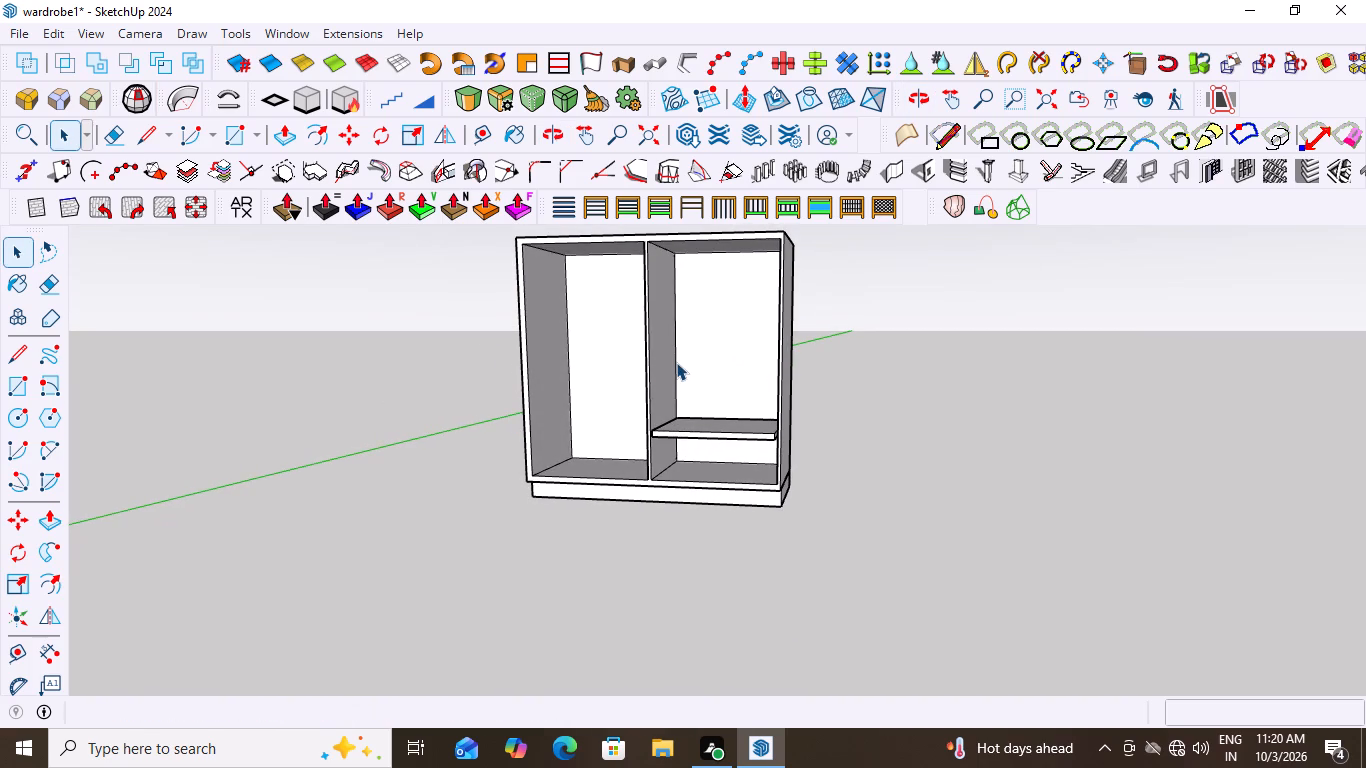
pyautogui.scroll(2, 667, 389)
pyautogui.scroll(-8, 666, 397)
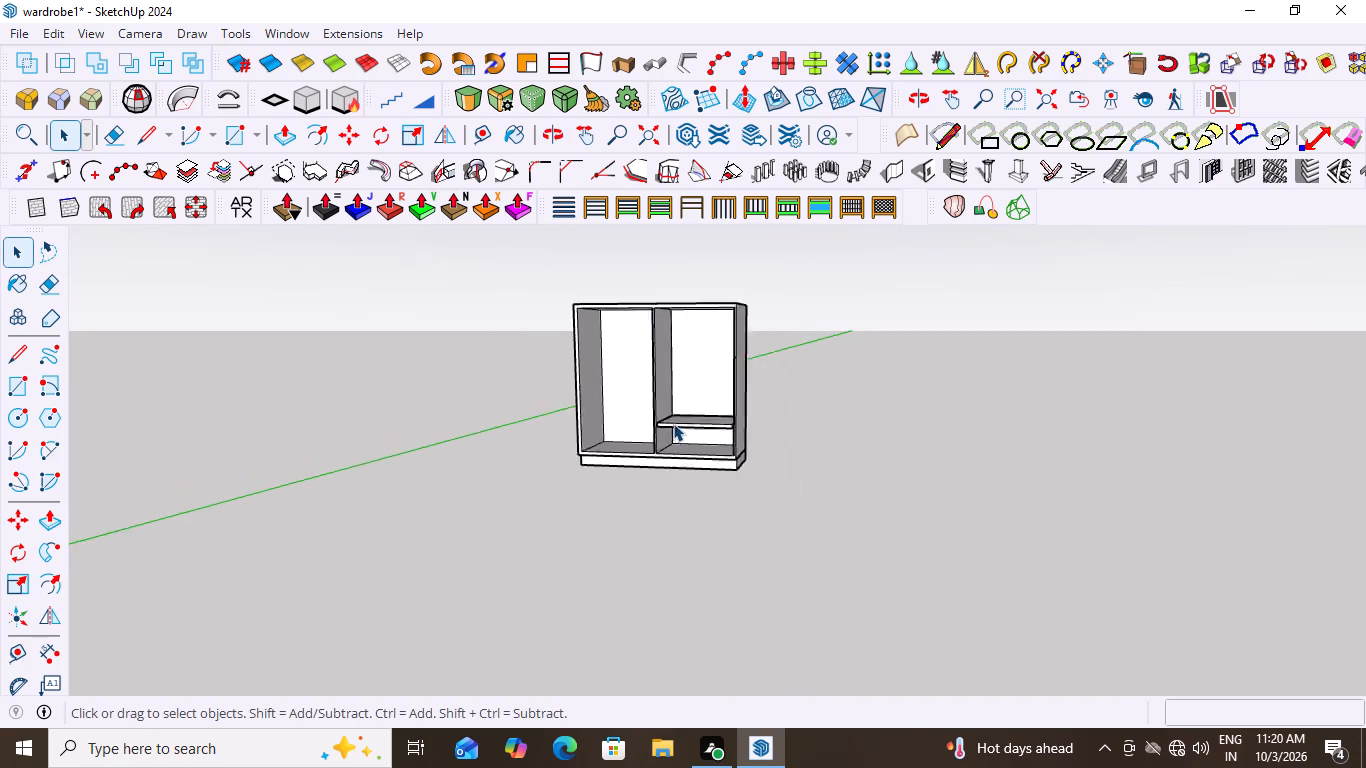
pyautogui.moveTo(605, 342); pyautogui.dragTo(689, 346, button='middle')
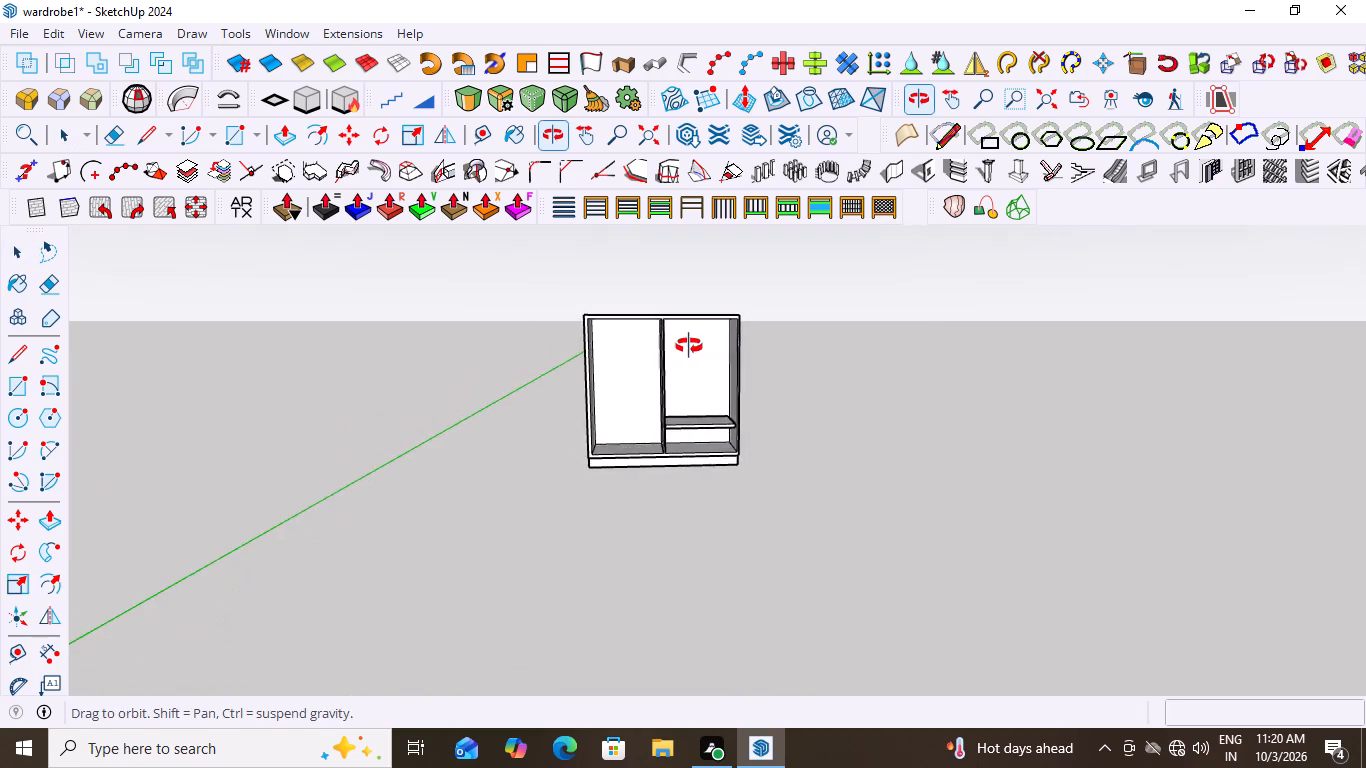
pyautogui.moveTo(689, 346); pyautogui.dragTo(693, 344, button='middle')
pyautogui.scroll(1, 693, 344)
pyautogui.scroll(7, 728, 428)
pyautogui.scroll(-1, 605, 430)
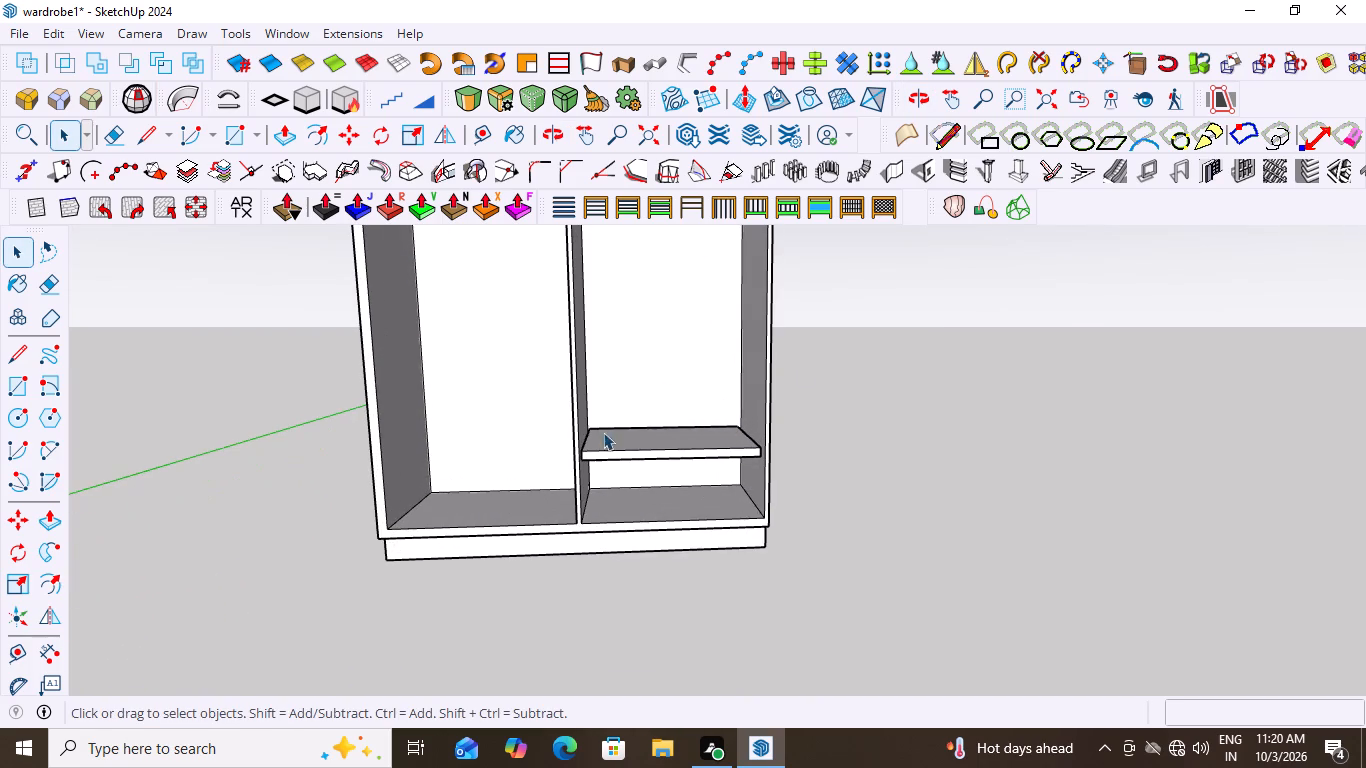
pyautogui.scroll(-5, 603, 432)
pyautogui.scroll(4, 638, 277)
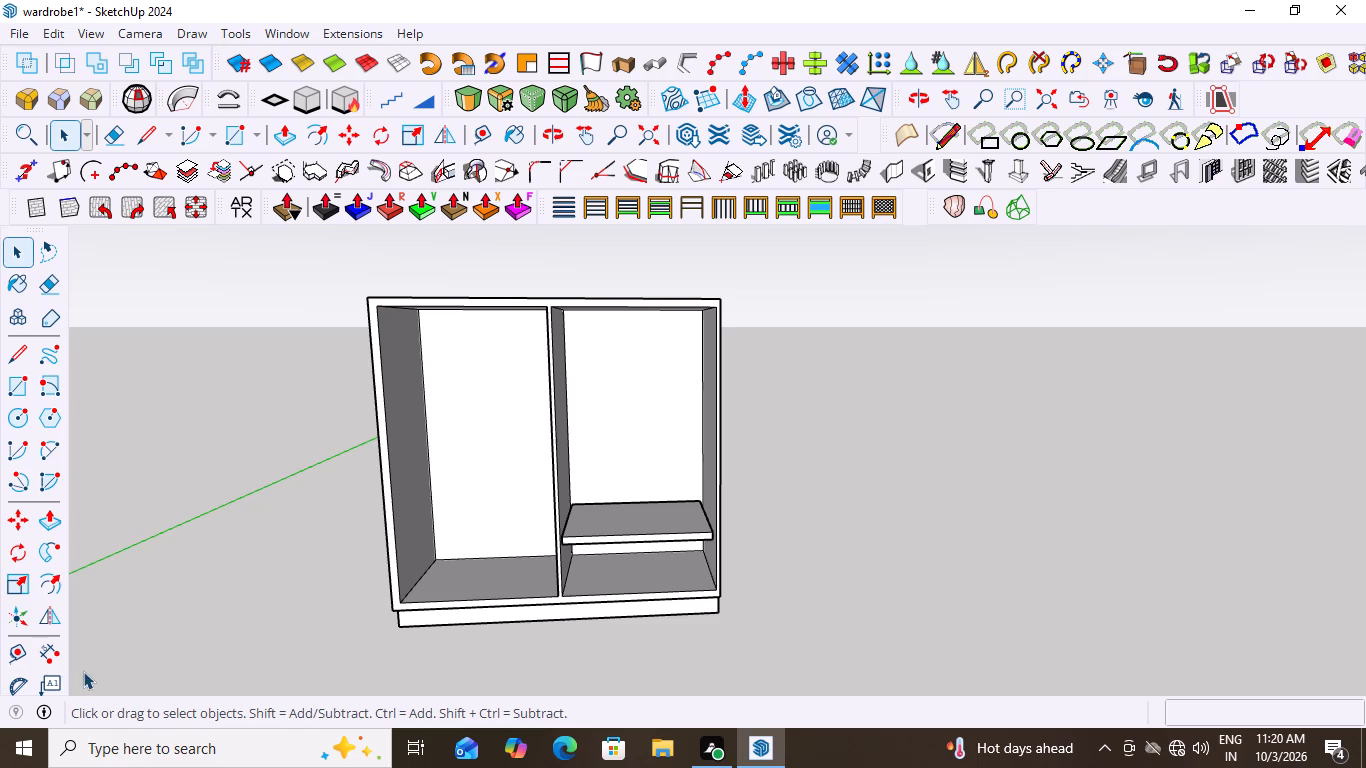
# Measure the right compartment's inner width along its front bottom edge, from the central partition to the right side panel.
pyautogui.click(49, 654)
pyautogui.scroll(6, 593, 628)
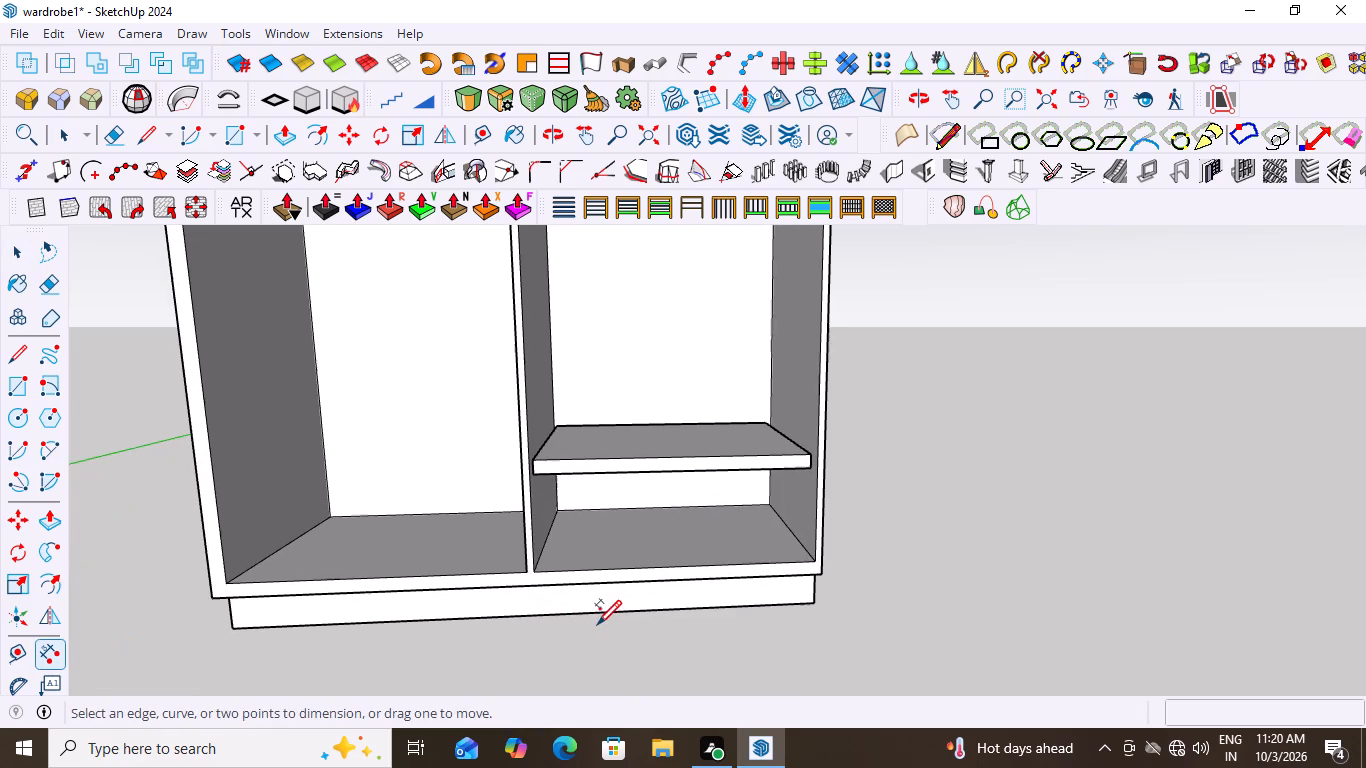
pyautogui.click(535, 571)
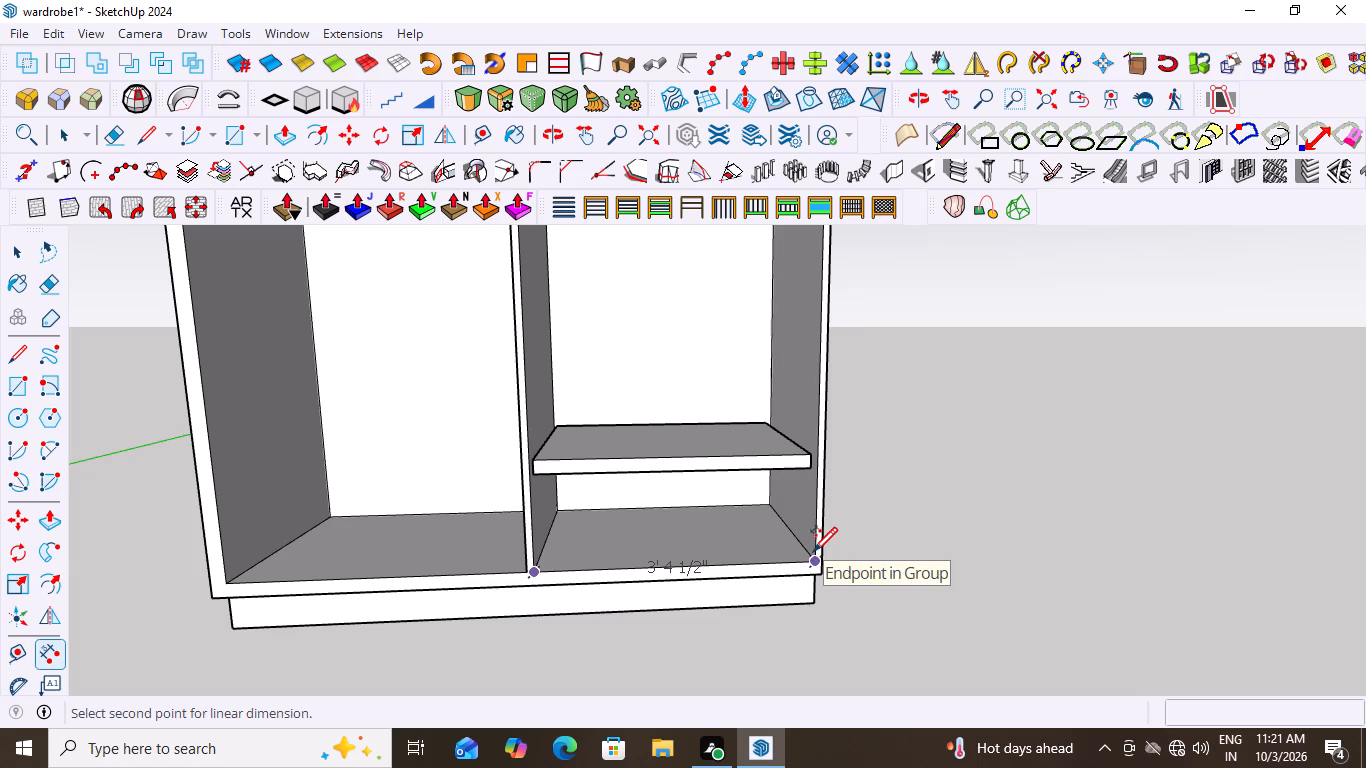
pyautogui.press('space')
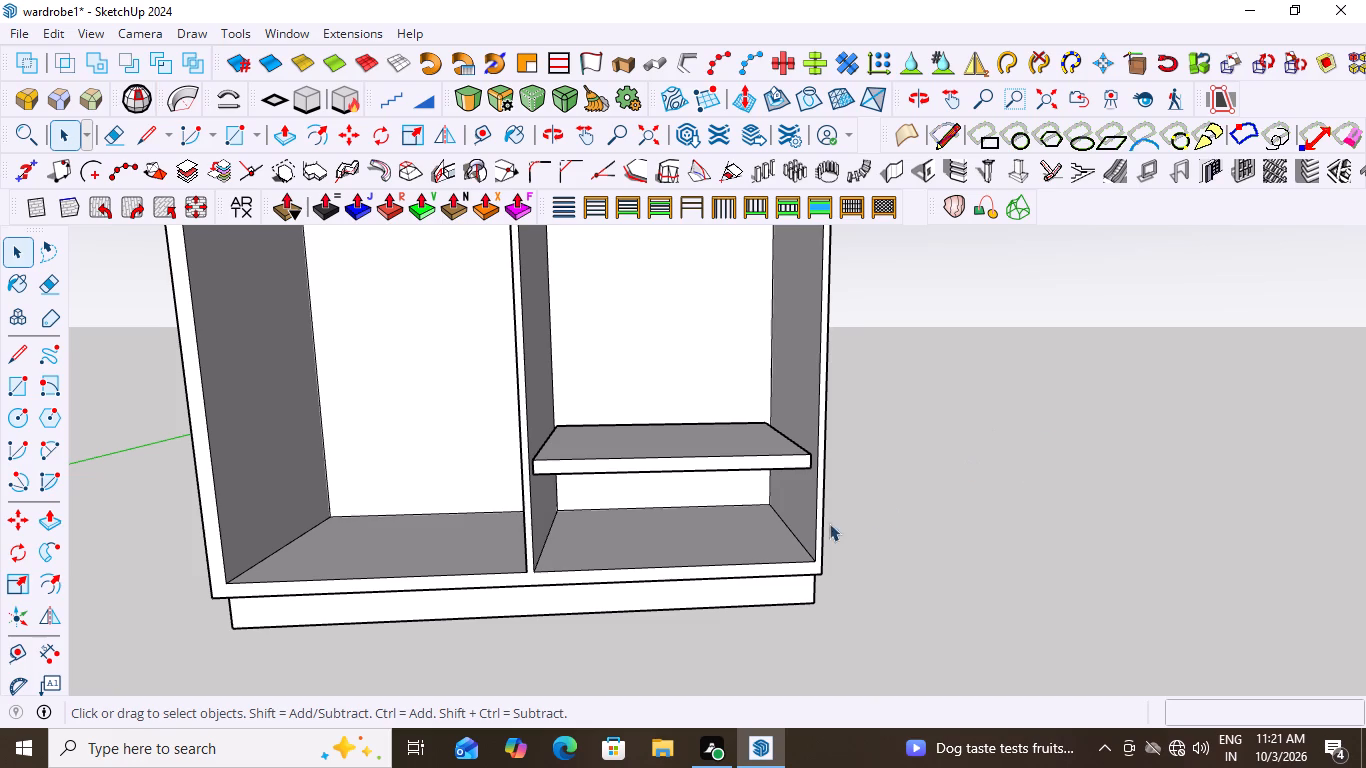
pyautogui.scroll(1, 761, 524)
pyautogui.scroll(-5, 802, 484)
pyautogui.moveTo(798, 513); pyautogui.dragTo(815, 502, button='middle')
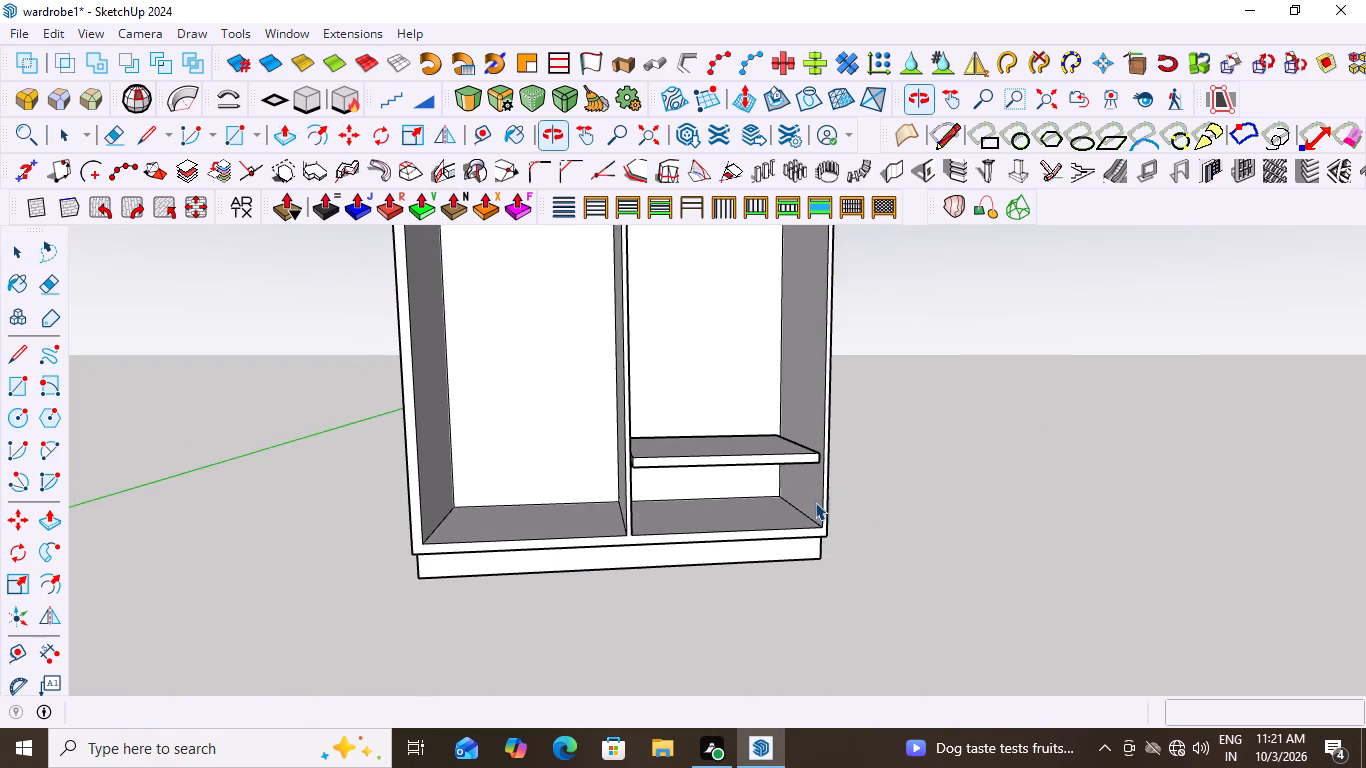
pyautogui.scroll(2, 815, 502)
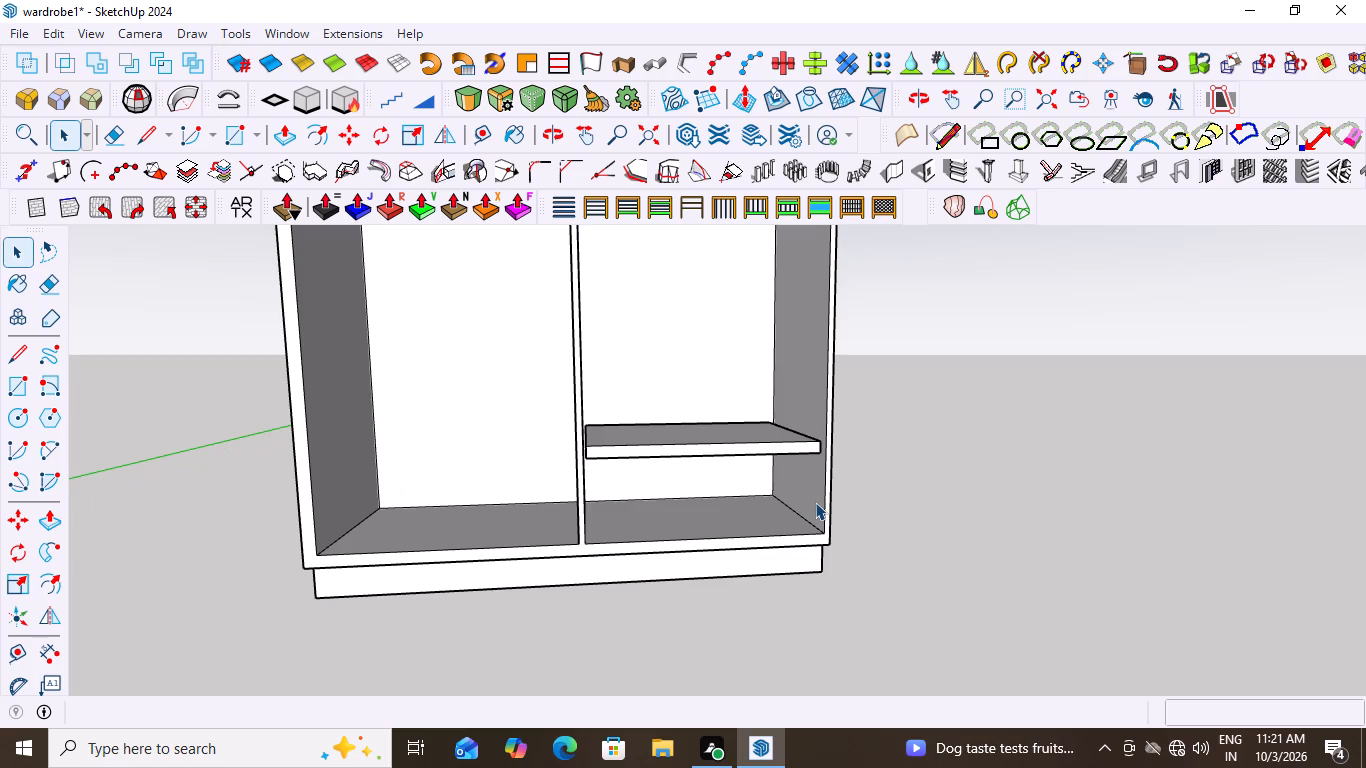
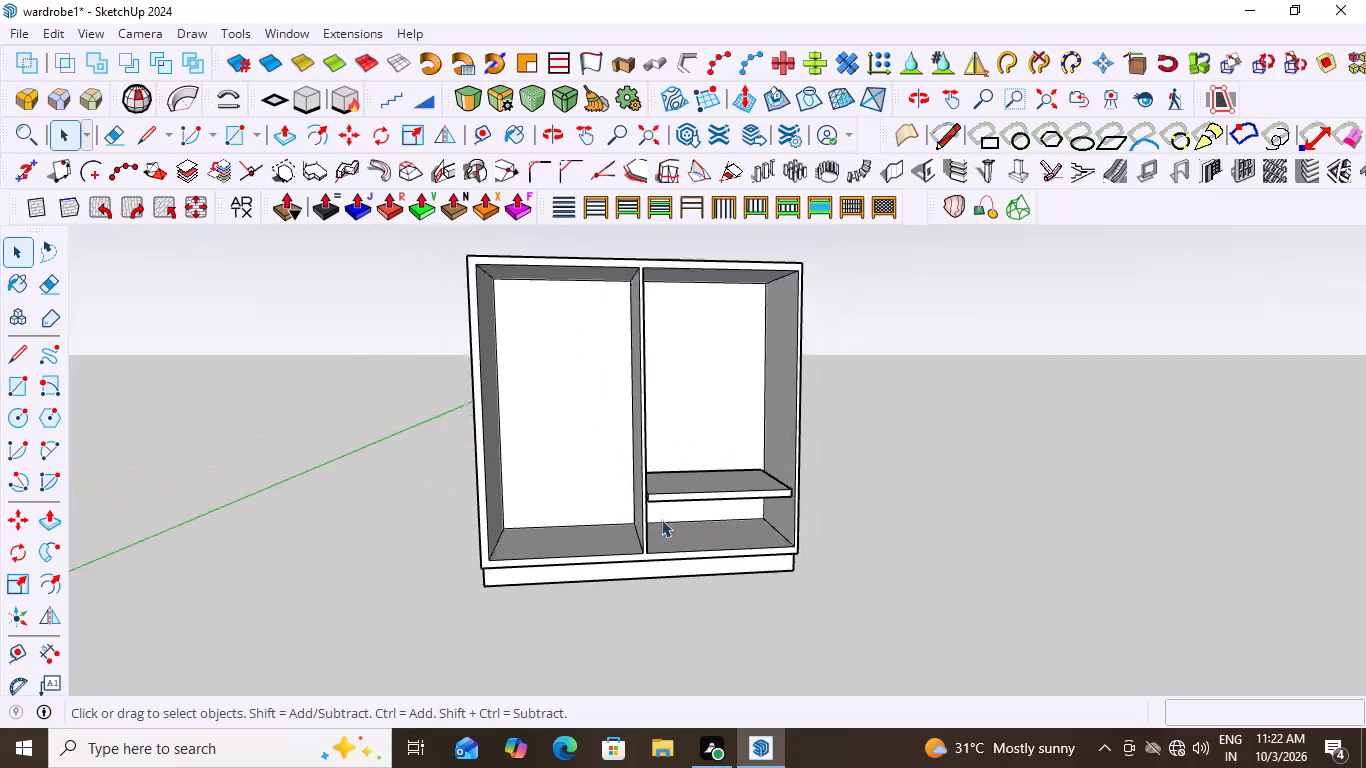
# Push/Pull the right side panel's inner face 0.5" inward, towards the central partition.
pyautogui.moveTo(903, 470); pyautogui.dragTo(867, 480, button='middle')
pyautogui.scroll(3, 692, 495)
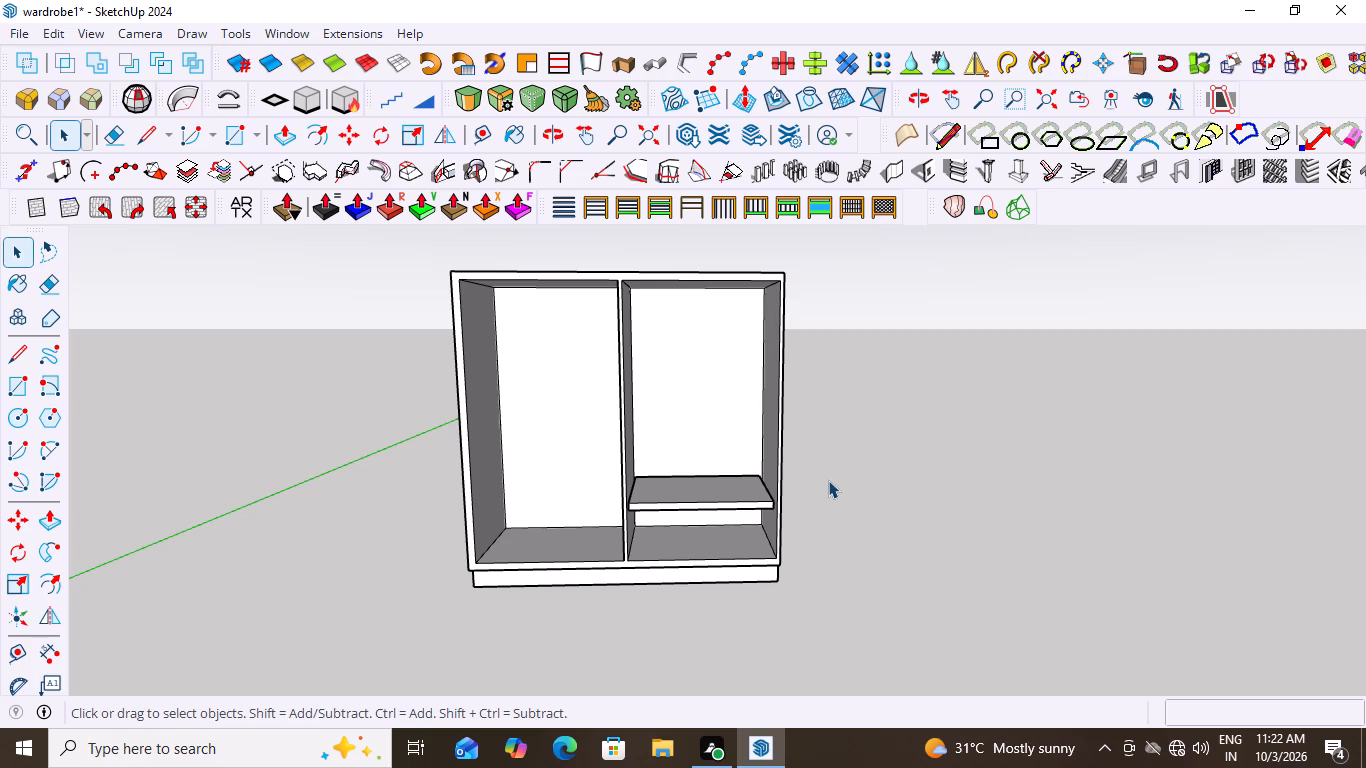
pyautogui.scroll(1, 751, 524)
pyautogui.moveTo(755, 542); pyautogui.dragTo(795, 526, button='middle')
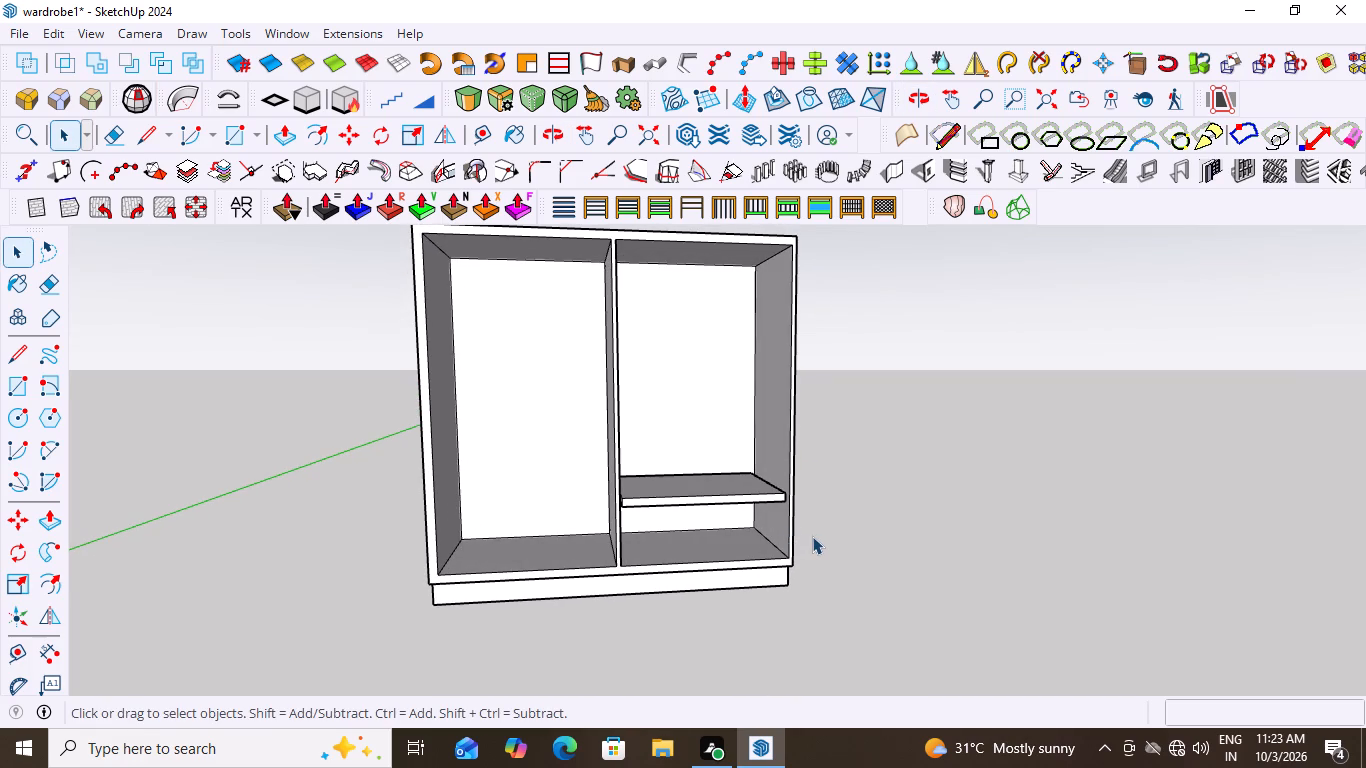
pyautogui.scroll(3, 788, 531)
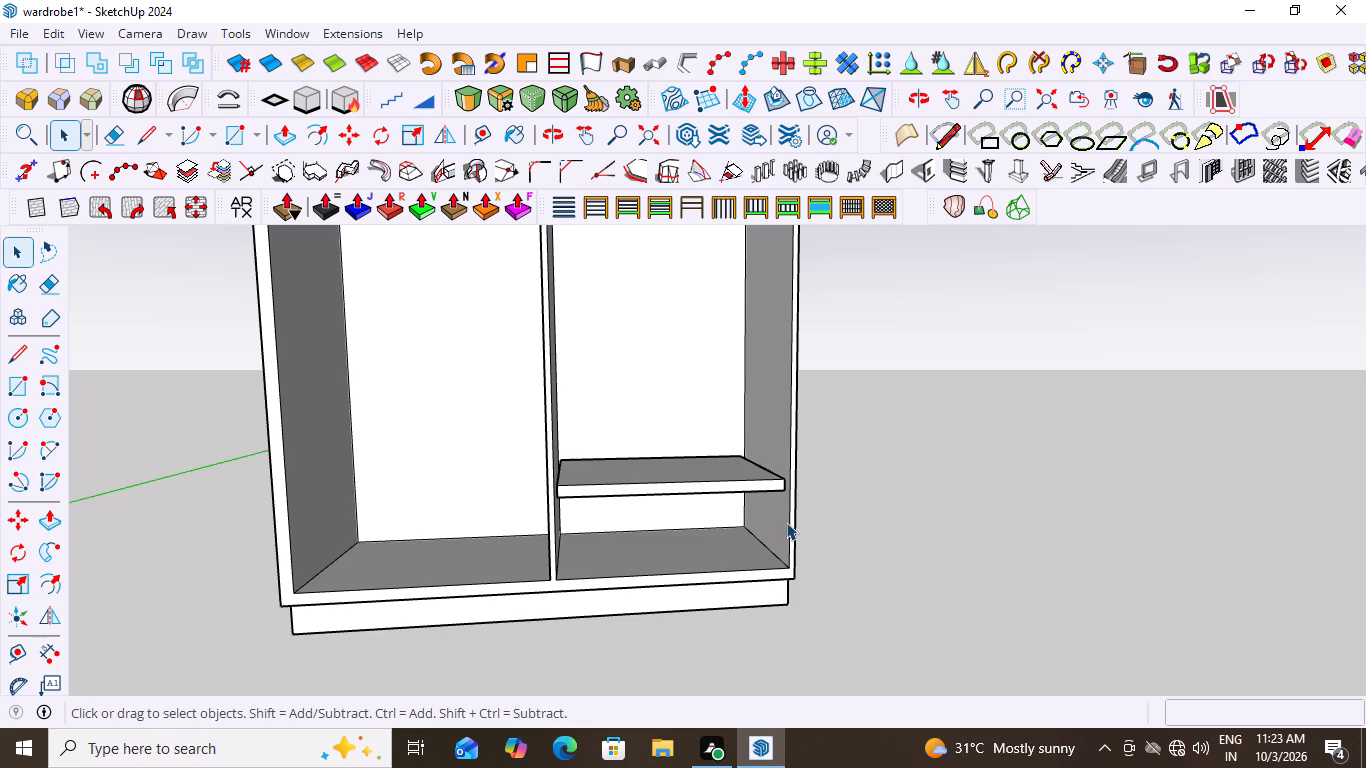
pyautogui.click(771, 523)
pyautogui.click(919, 511)
pyautogui.click(779, 421)
pyautogui.doubleClick(779, 421)
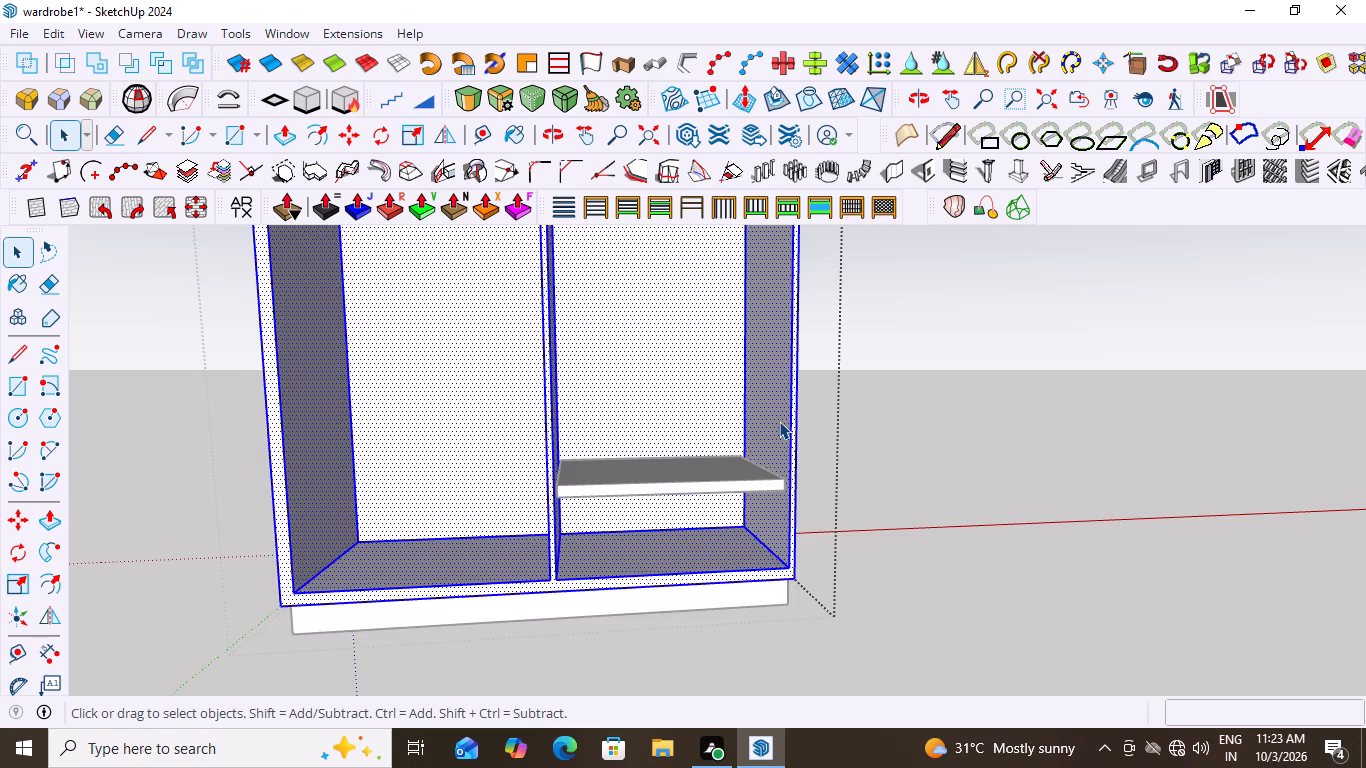
pyautogui.doubleClick(779, 421)
pyautogui.doubleClick(779, 420)
pyautogui.click(990, 427)
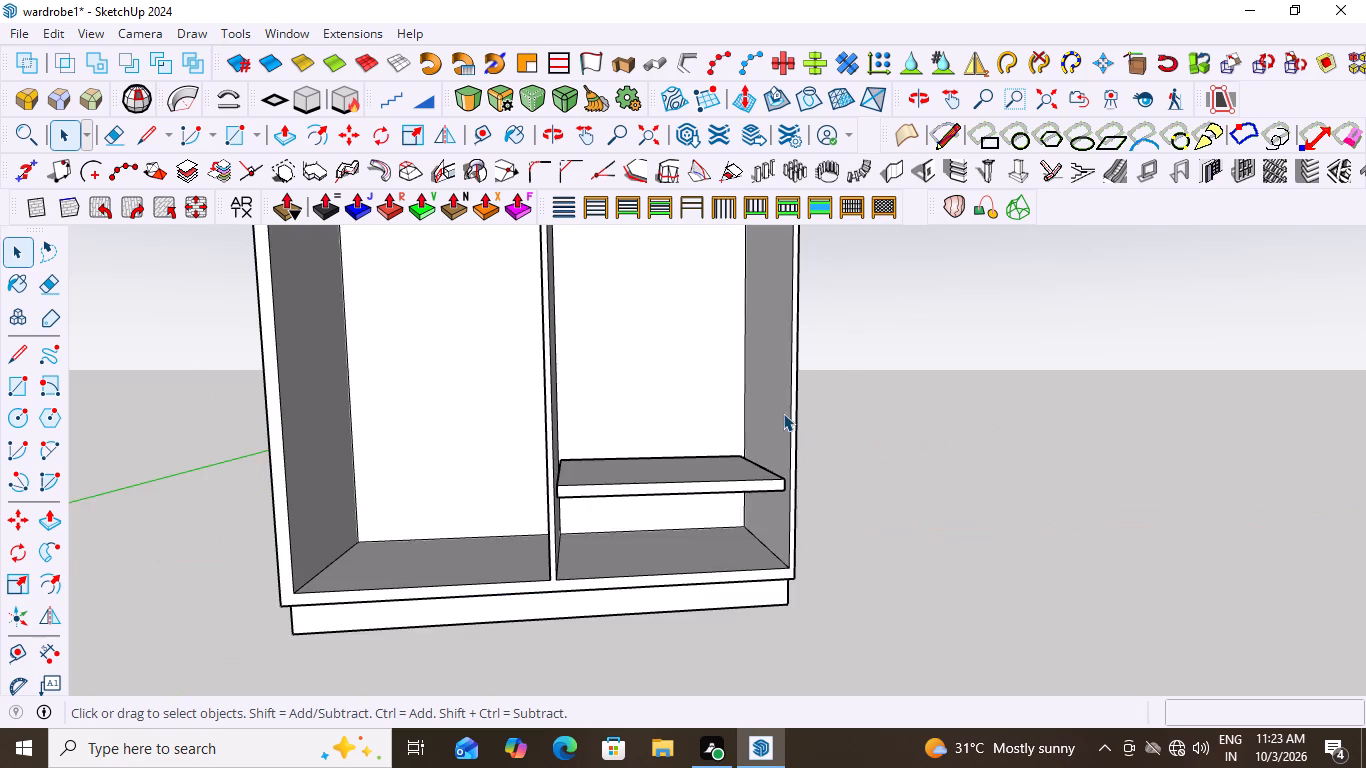
pyautogui.click(783, 413)
pyautogui.tripleClick(776, 413)
pyautogui.tripleClick(776, 413)
pyautogui.click(776, 413)
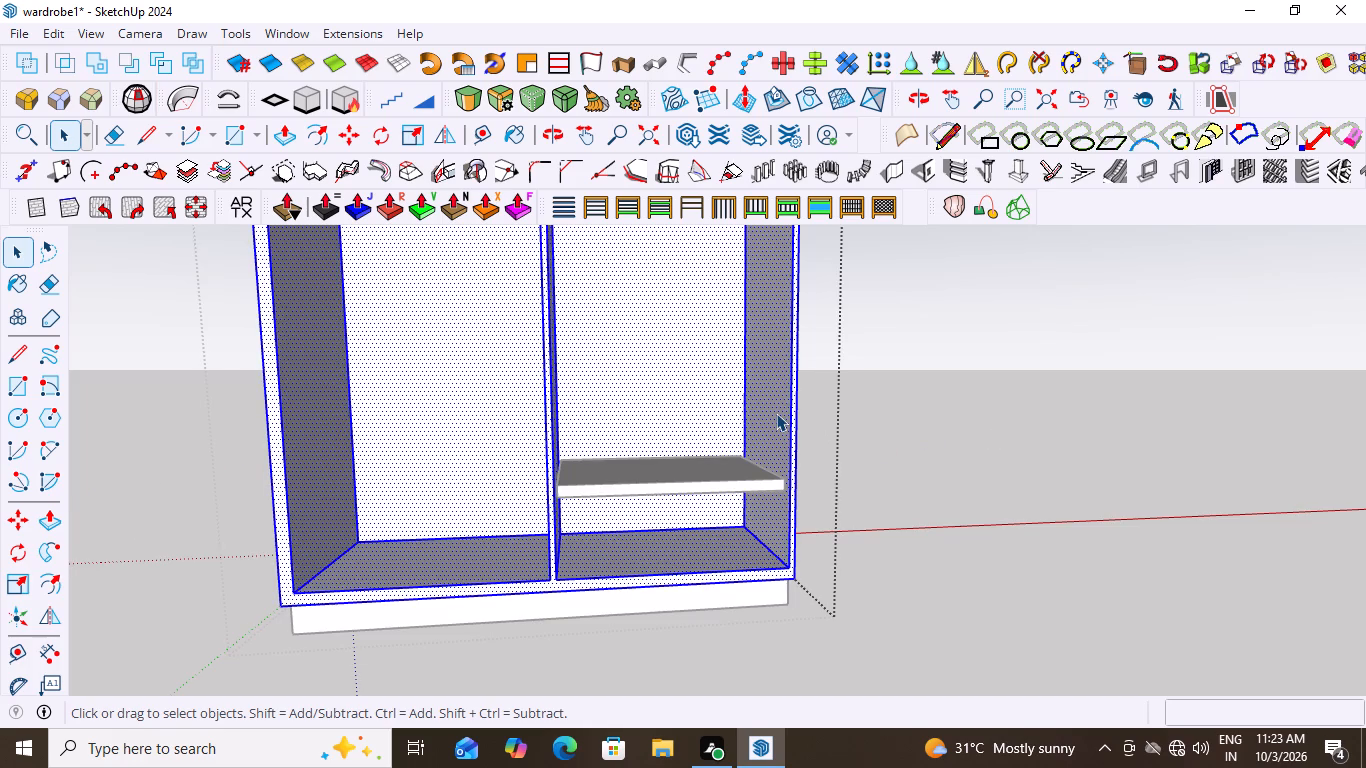
pyautogui.doubleClick(753, 397)
pyautogui.scroll(3, 755, 397)
pyautogui.click(759, 398)
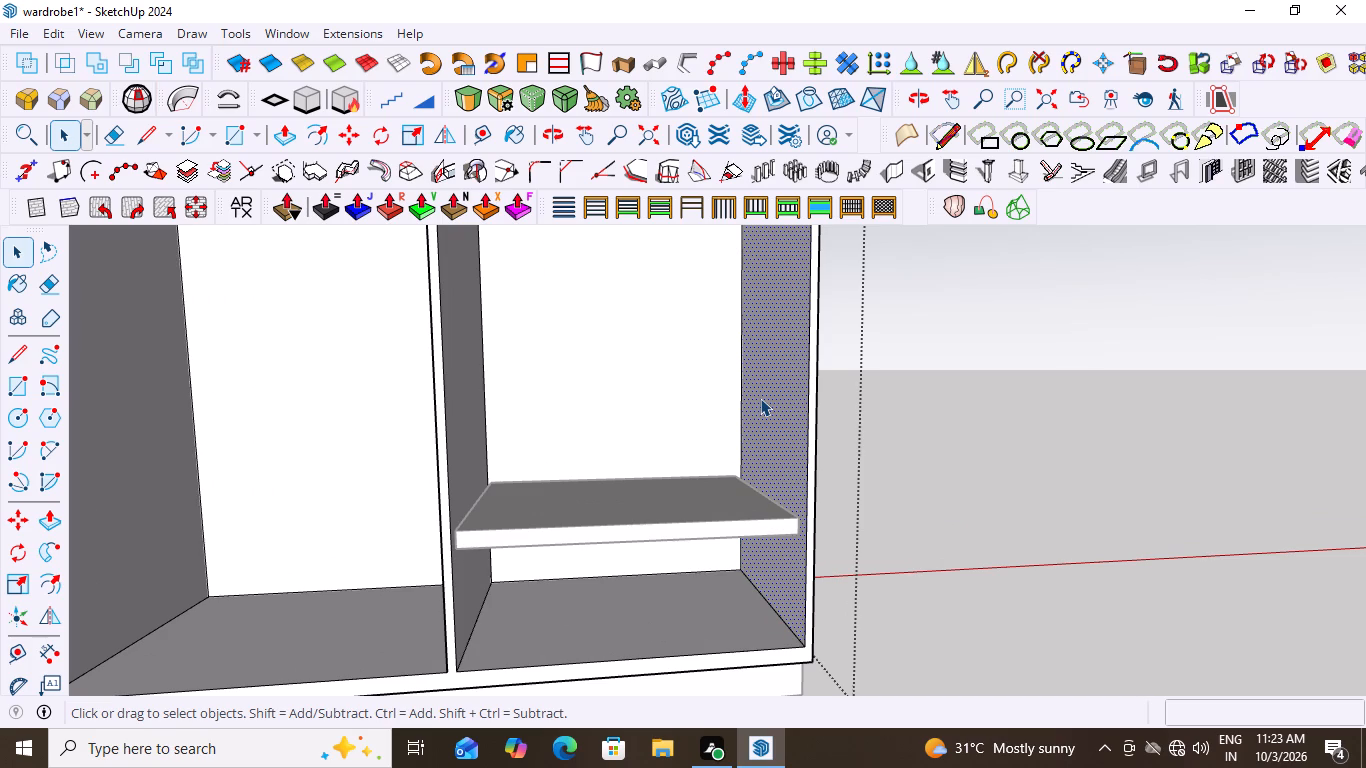
pyautogui.press('p')
pyautogui.click(760, 398)
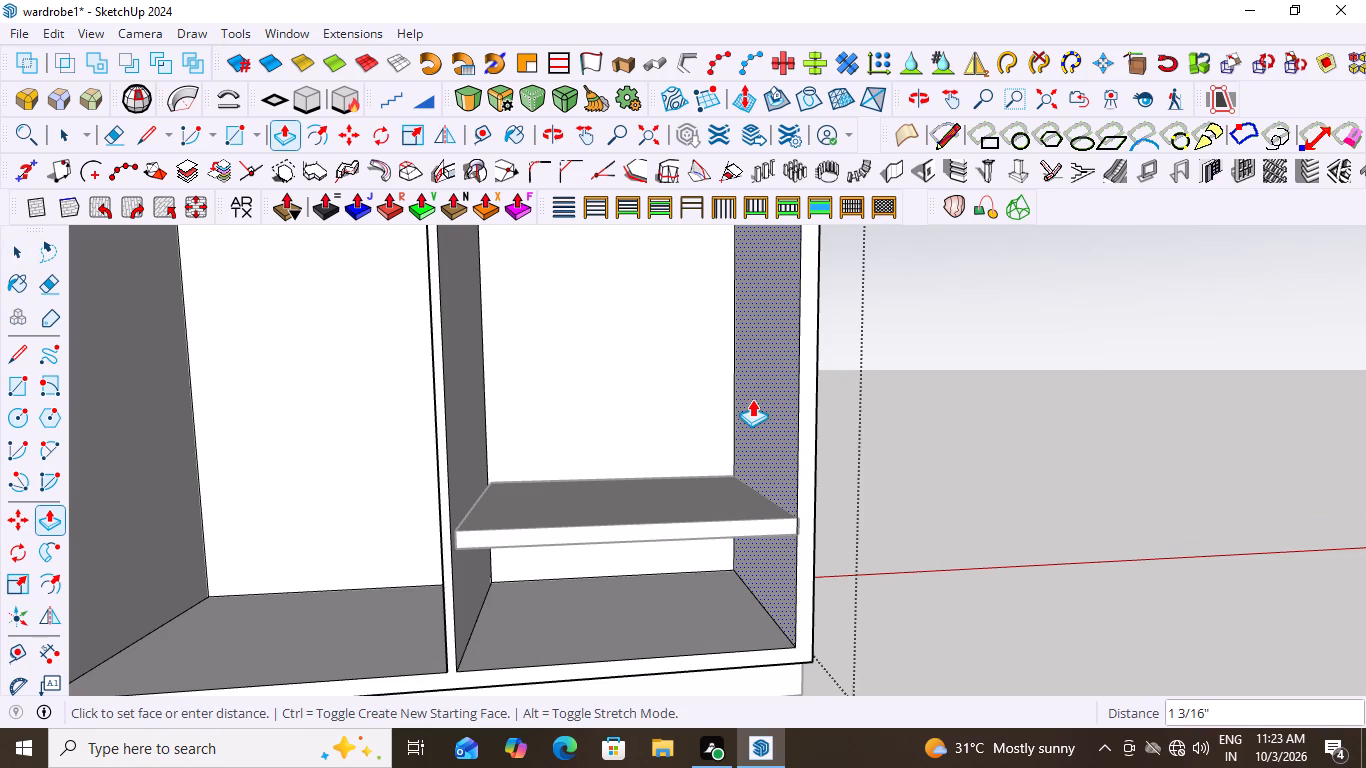
pyautogui.press('.')
pyautogui.press('5')
pyautogui.hotkey('shift', '"')
pyautogui.press('Return')
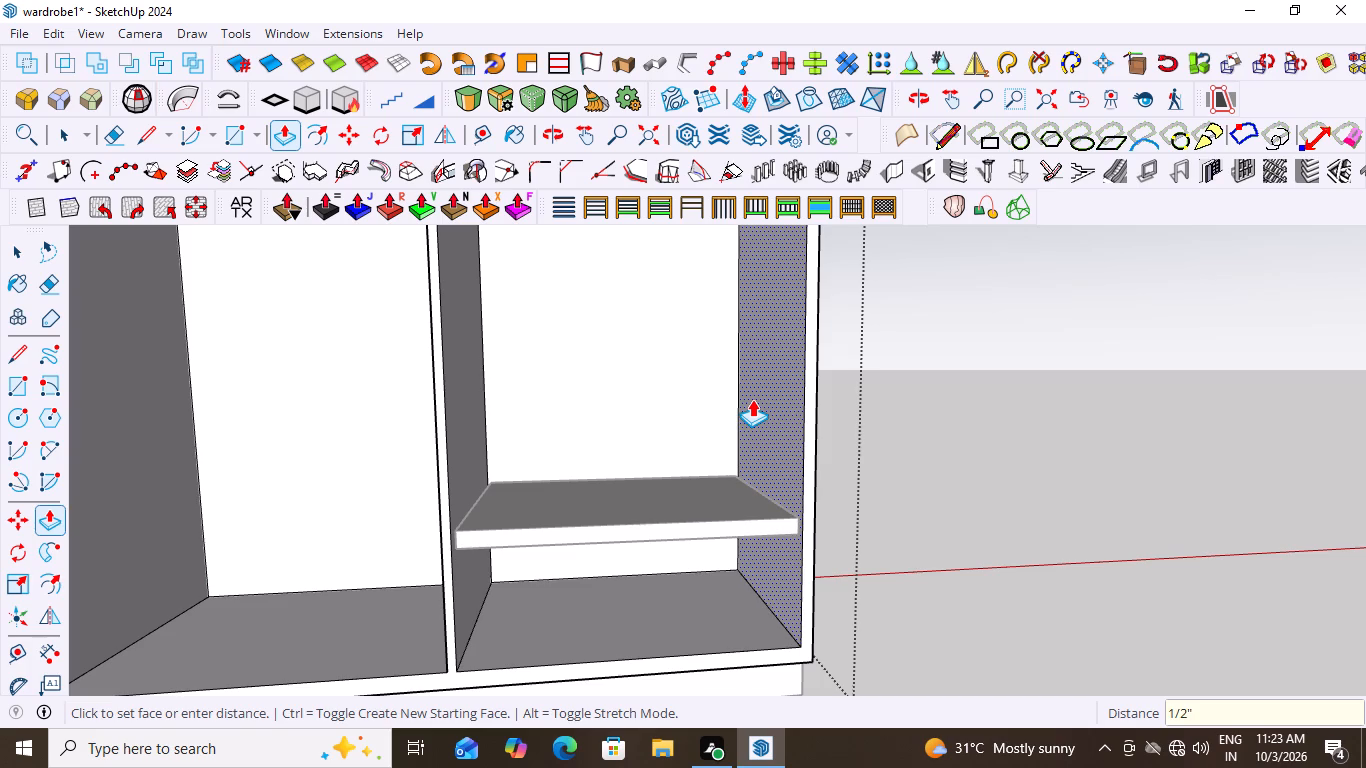
pyautogui.press('space')
pyautogui.click(972, 390)
# Examine the shelf's fit in the right compartment and the wardrobe's lower front from near, far and different angles.
pyautogui.scroll(-7, 860, 420)
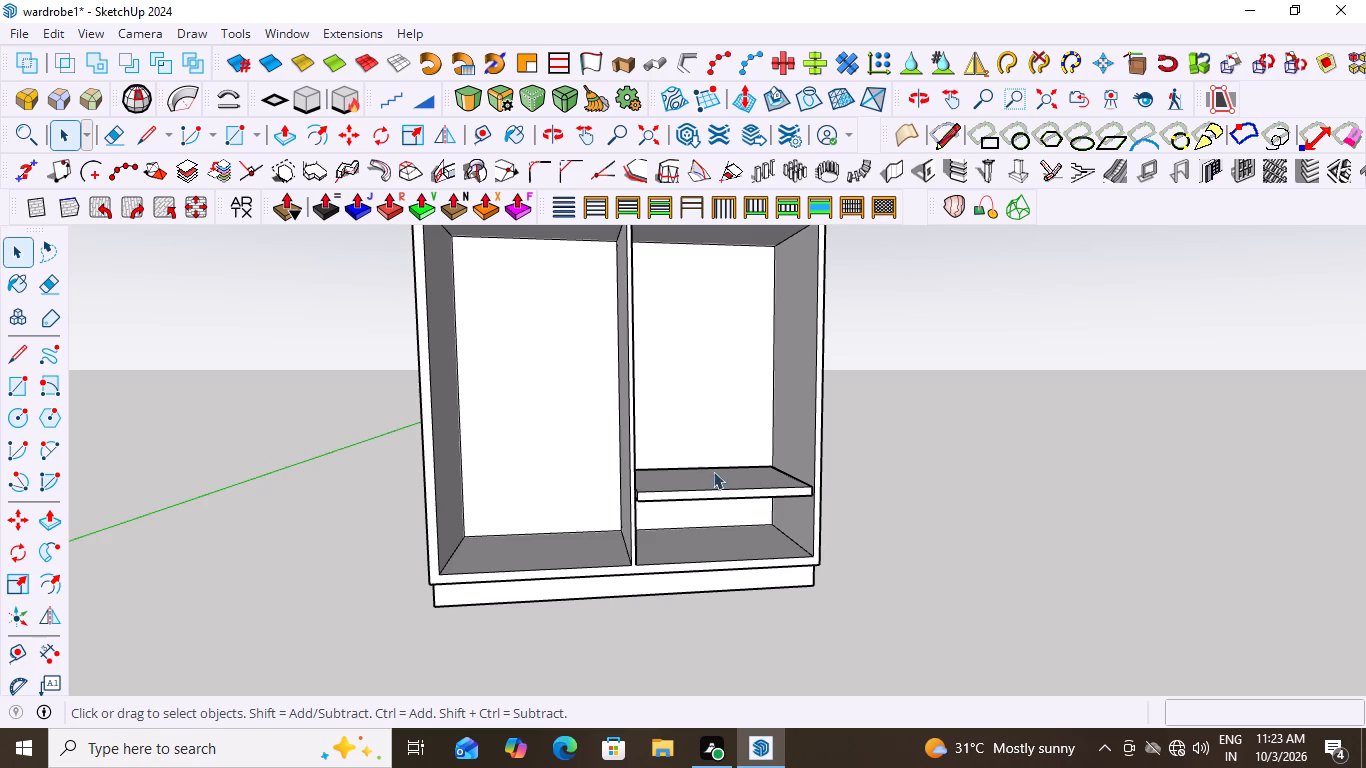
pyautogui.scroll(-1, 697, 472)
pyautogui.scroll(4, 748, 517)
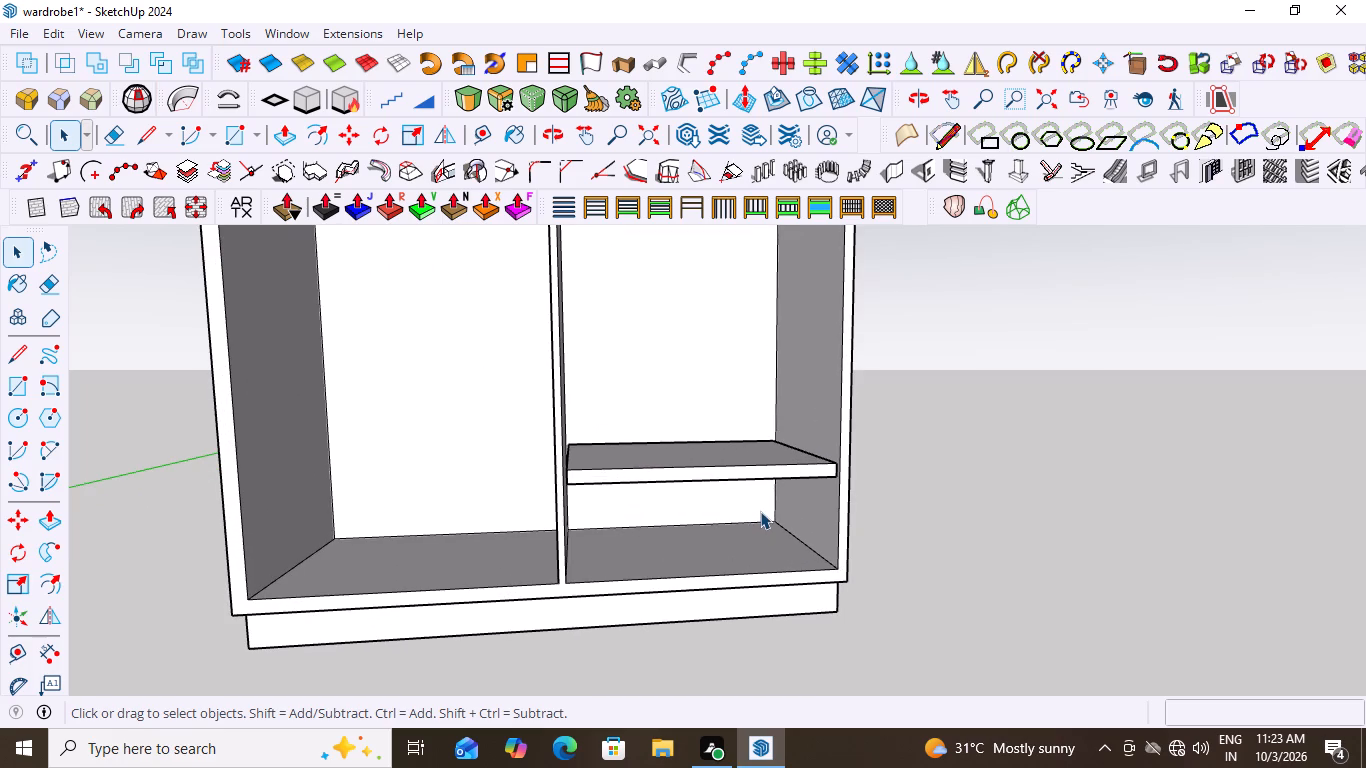
pyautogui.scroll(-2, 760, 511)
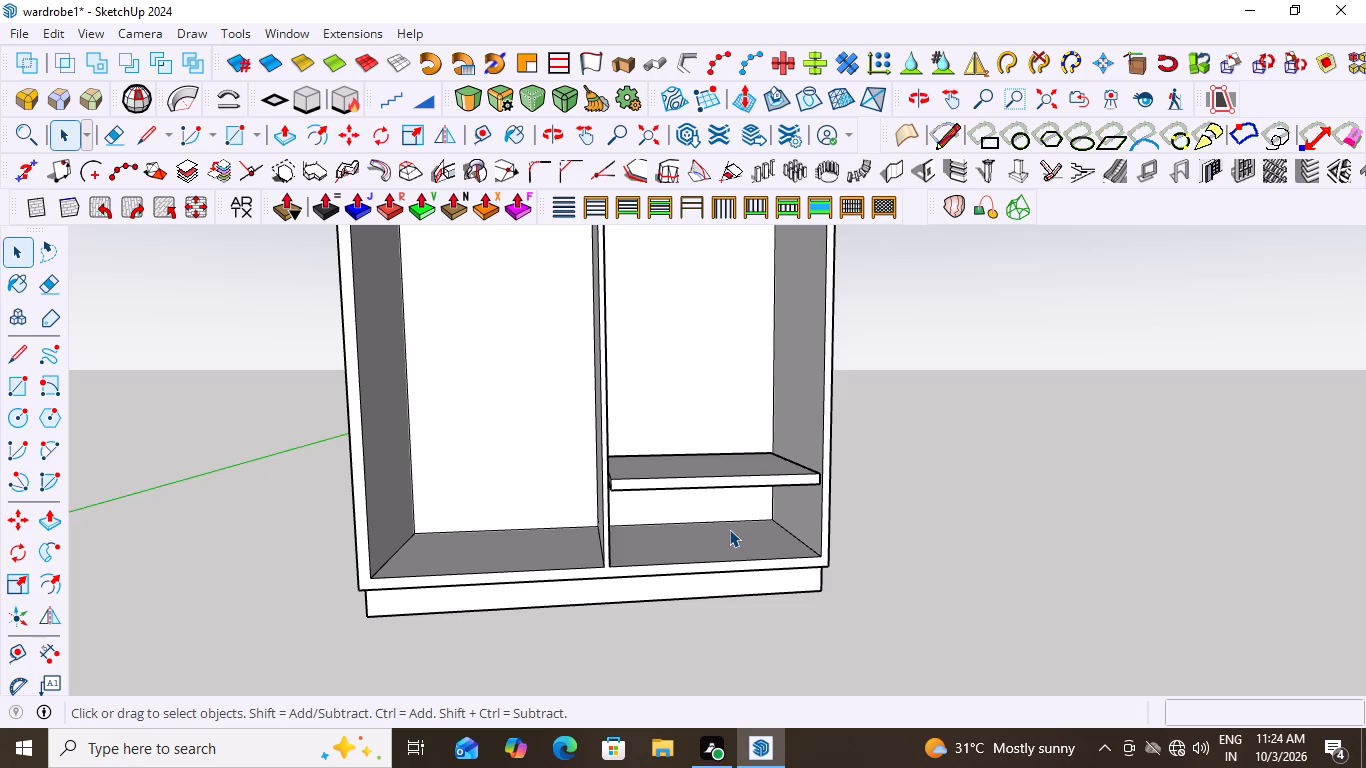
pyautogui.scroll(2, 690, 505)
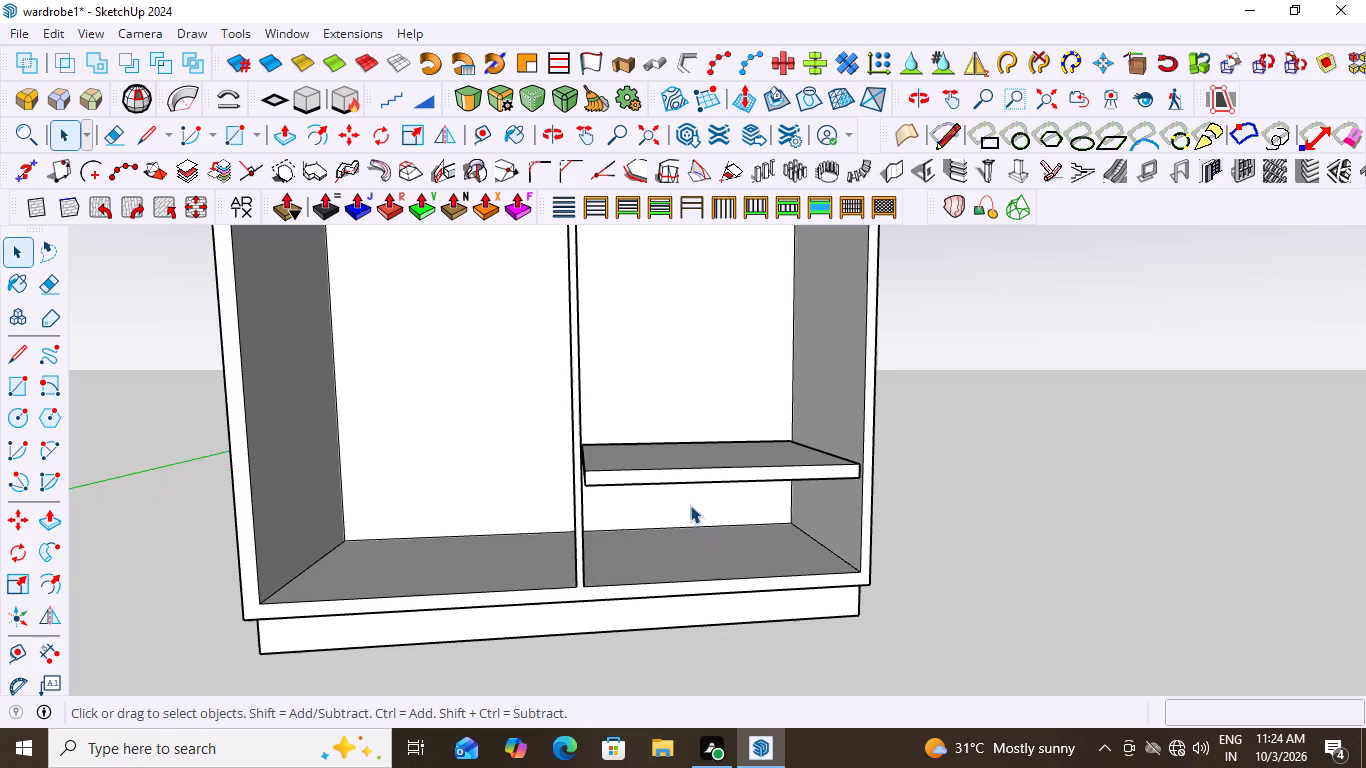
pyautogui.scroll(-3, 707, 519)
pyautogui.middleClick(655, 555)
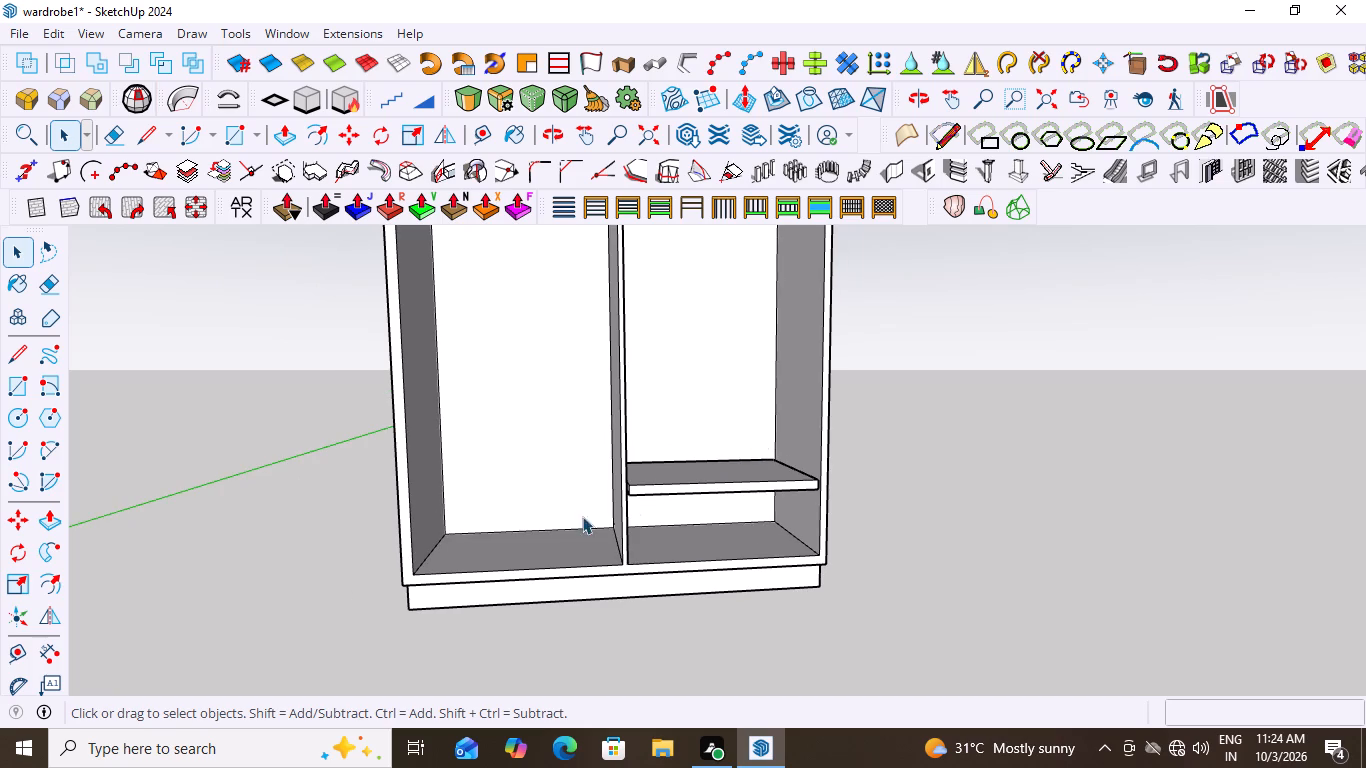
pyautogui.scroll(-3, 785, 452)
pyautogui.moveTo(678, 488); pyautogui.dragTo(615, 515, button='middle')
pyautogui.scroll(3, 722, 476)
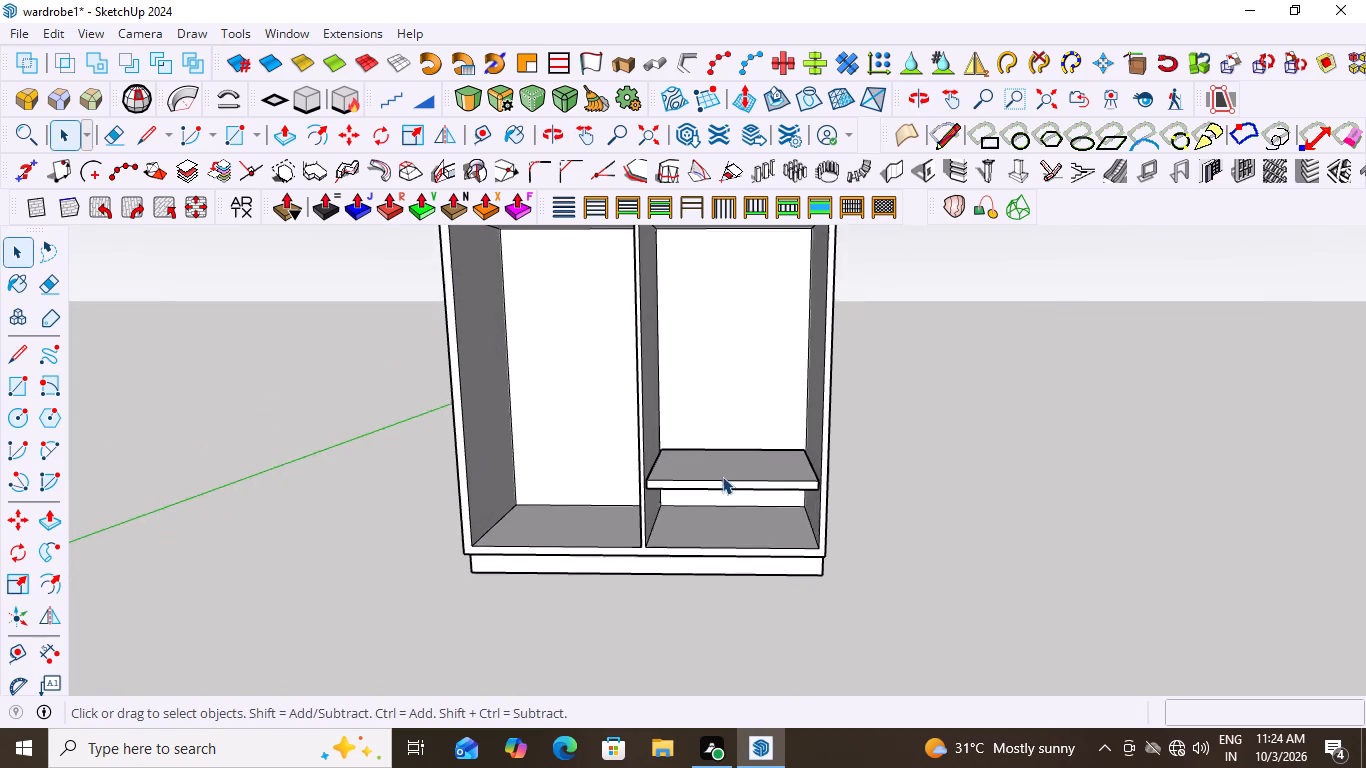
pyautogui.scroll(3, 722, 476)
pyautogui.scroll(3, 800, 517)
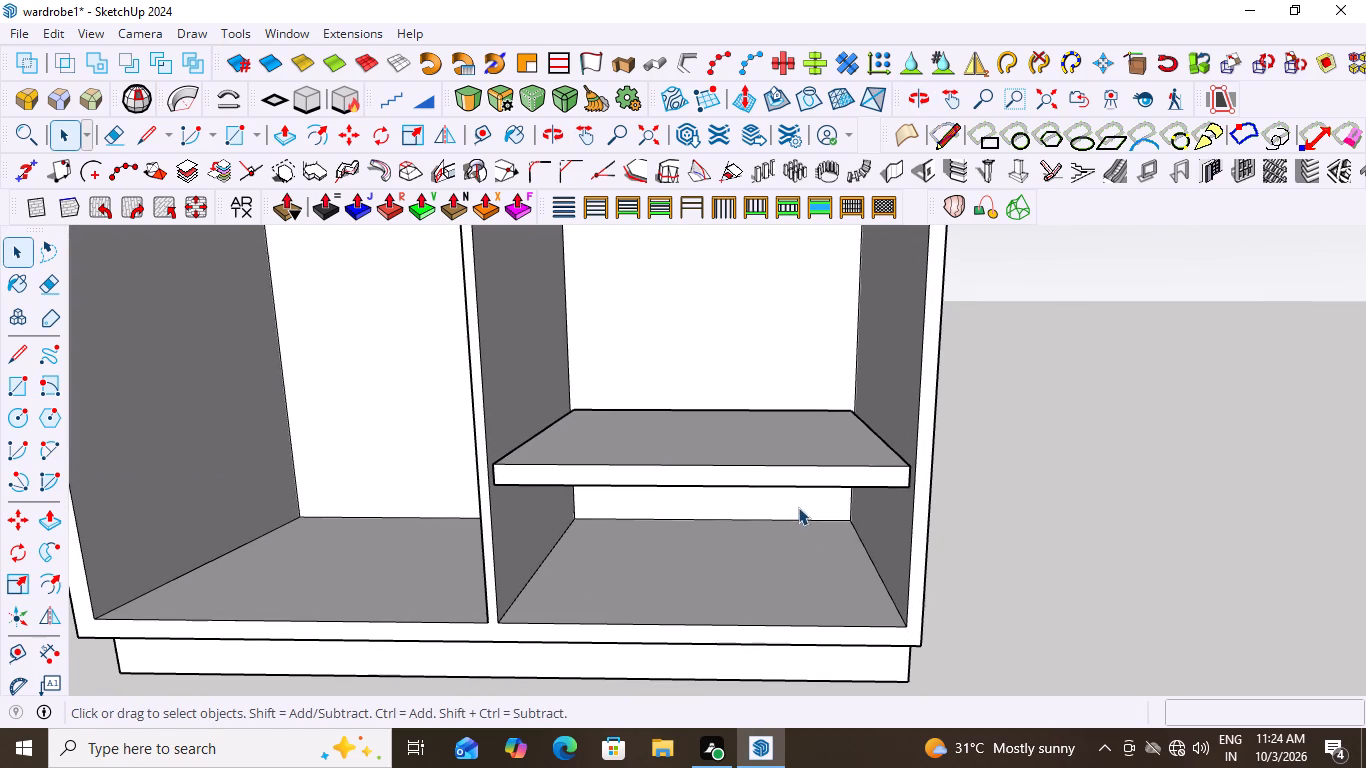
pyautogui.scroll(-5, 854, 453)
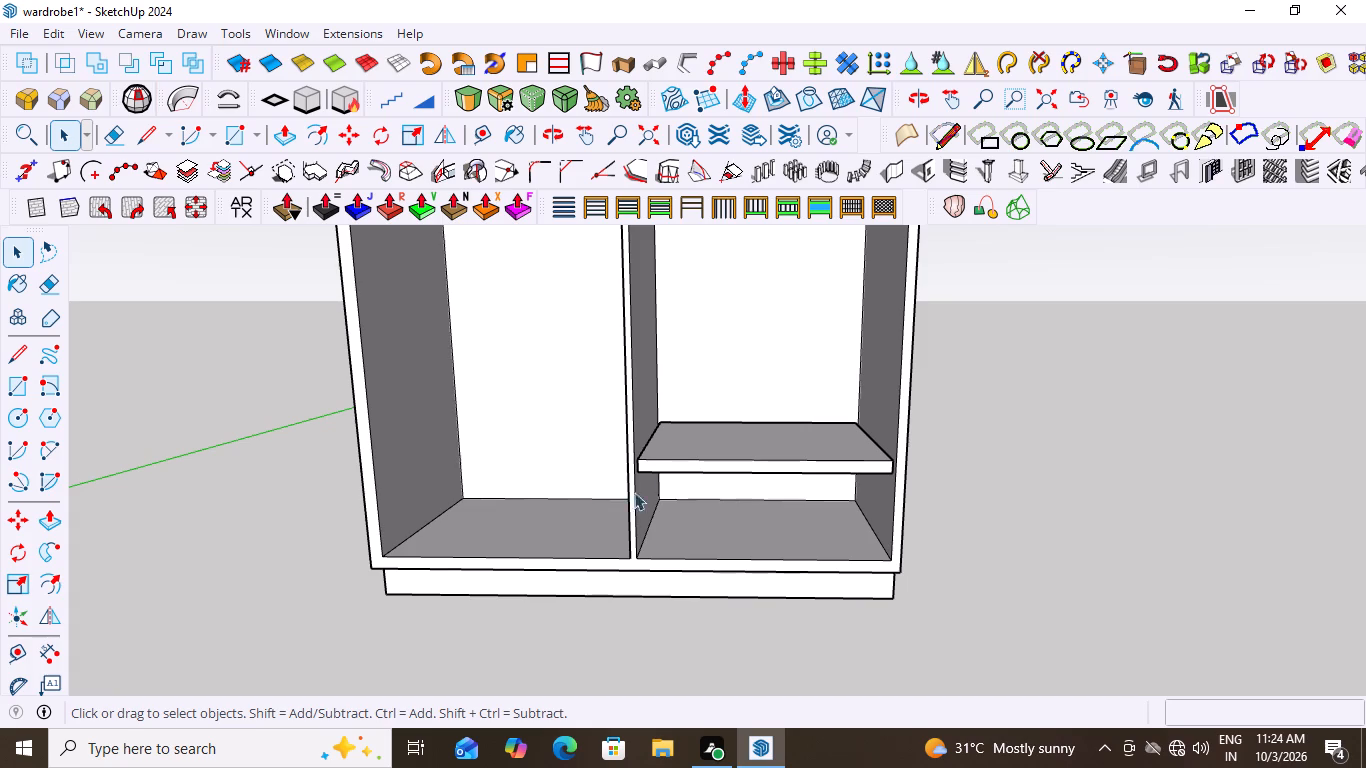
pyautogui.scroll(2, 722, 472)
pyautogui.scroll(-3, 808, 429)
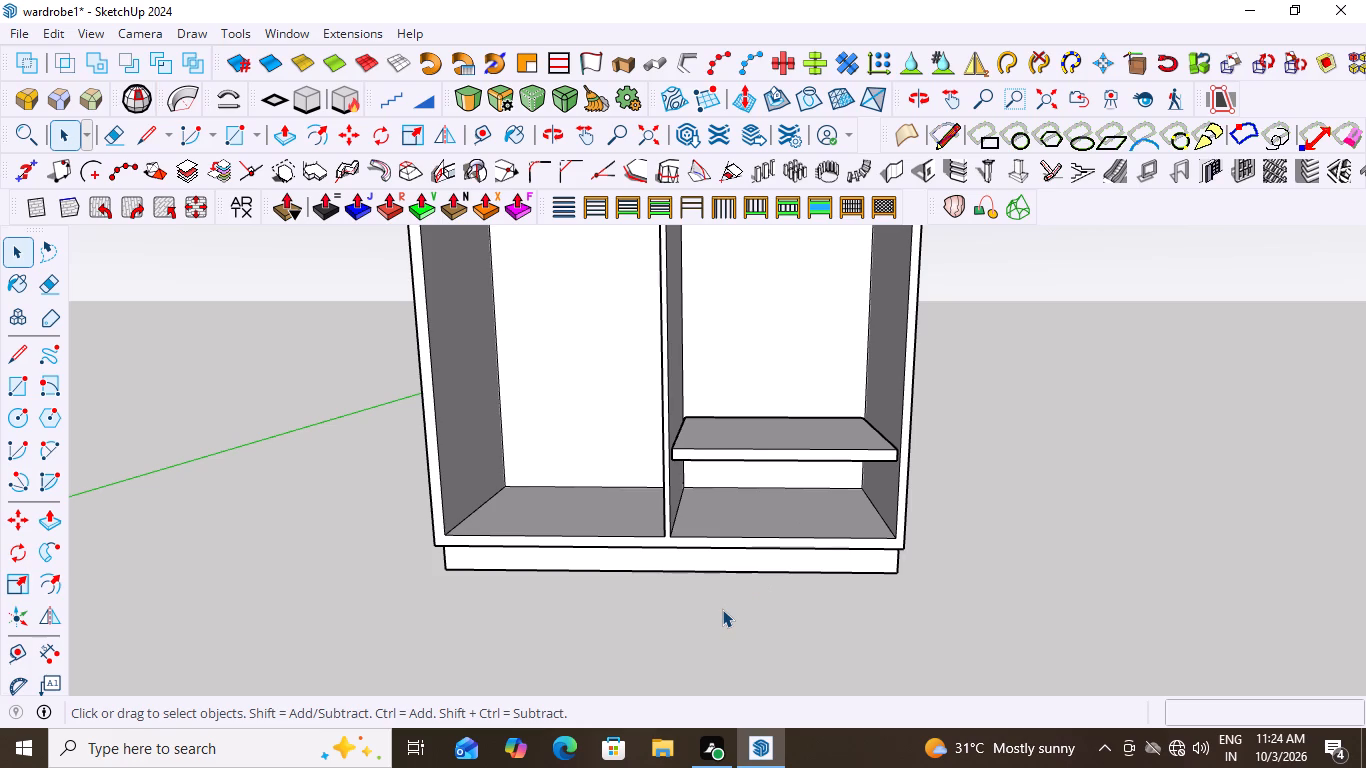
# Measure the right compartment's inner width along its front bottom edge, from the central partition to the right side panel.
pyautogui.click(39, 655)
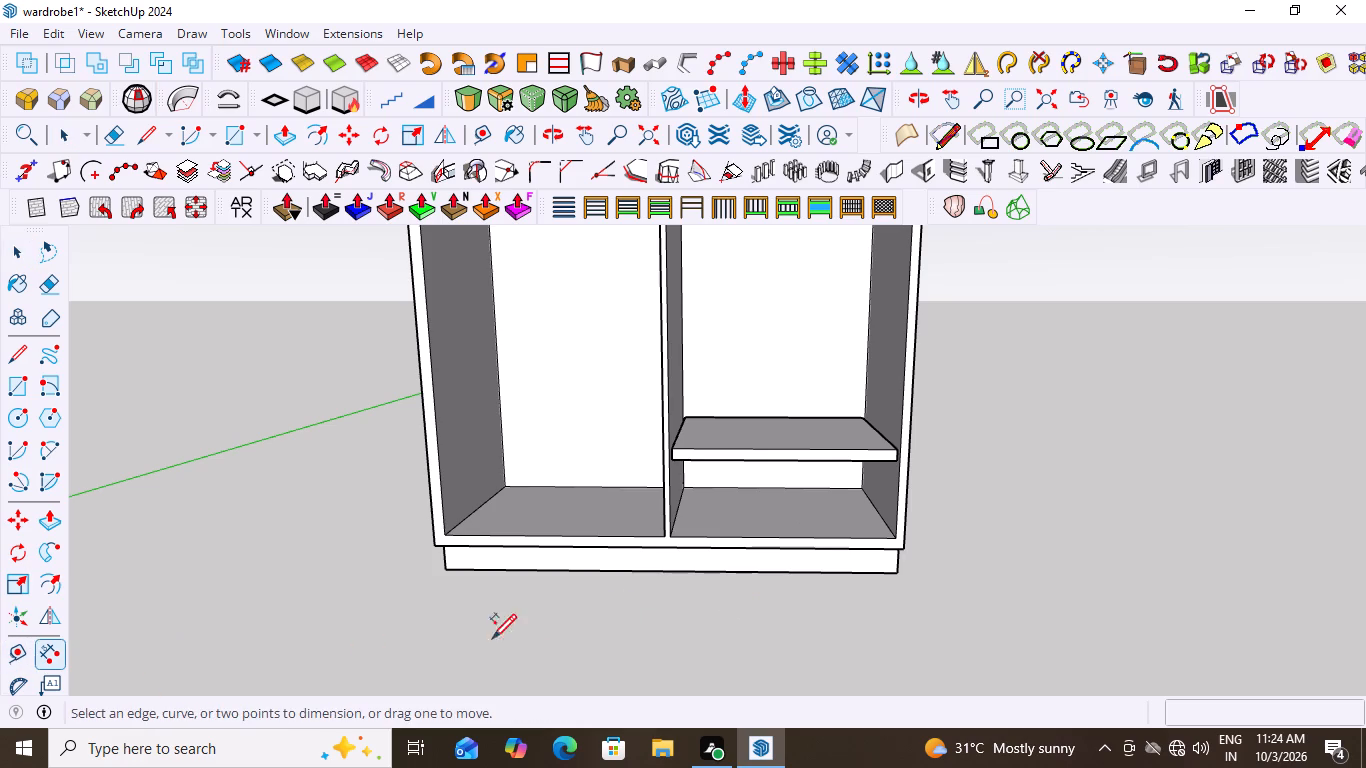
pyautogui.scroll(3, 709, 548)
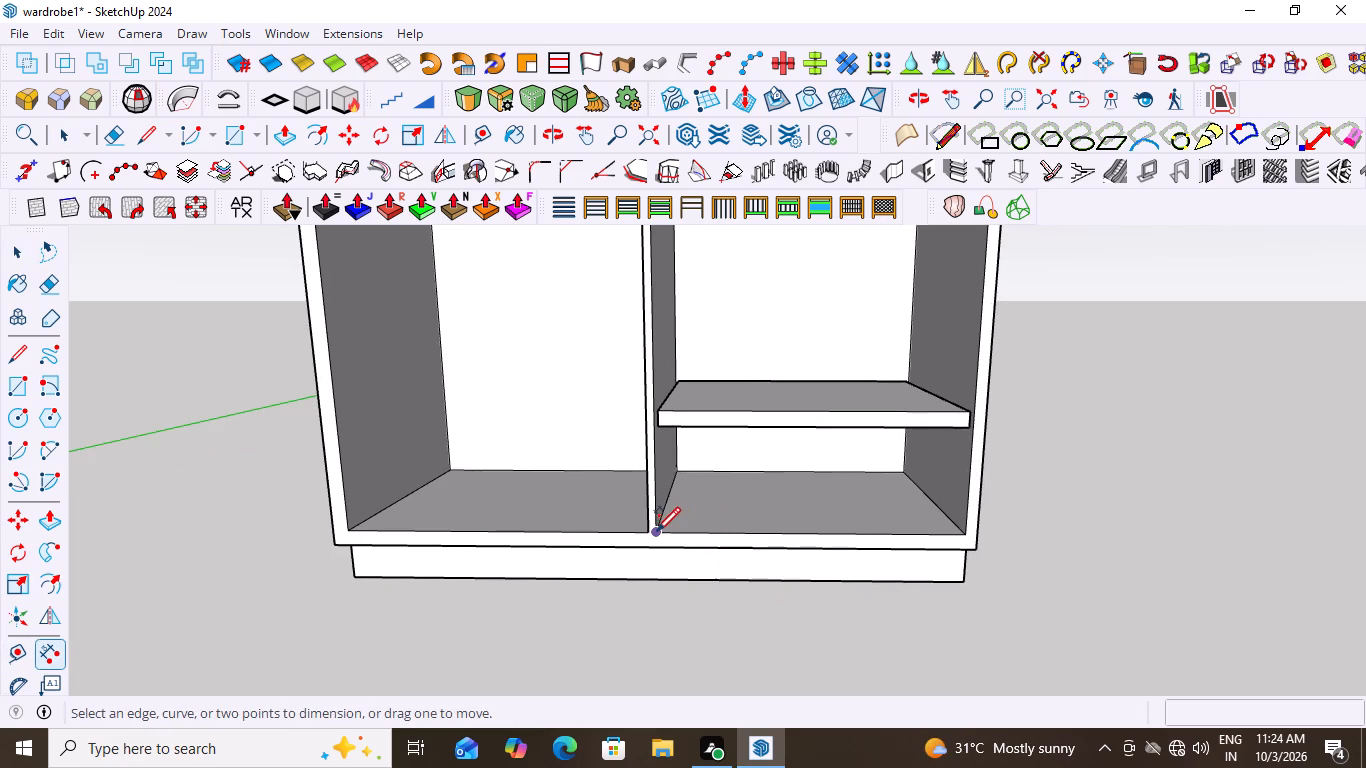
pyautogui.click(656, 530)
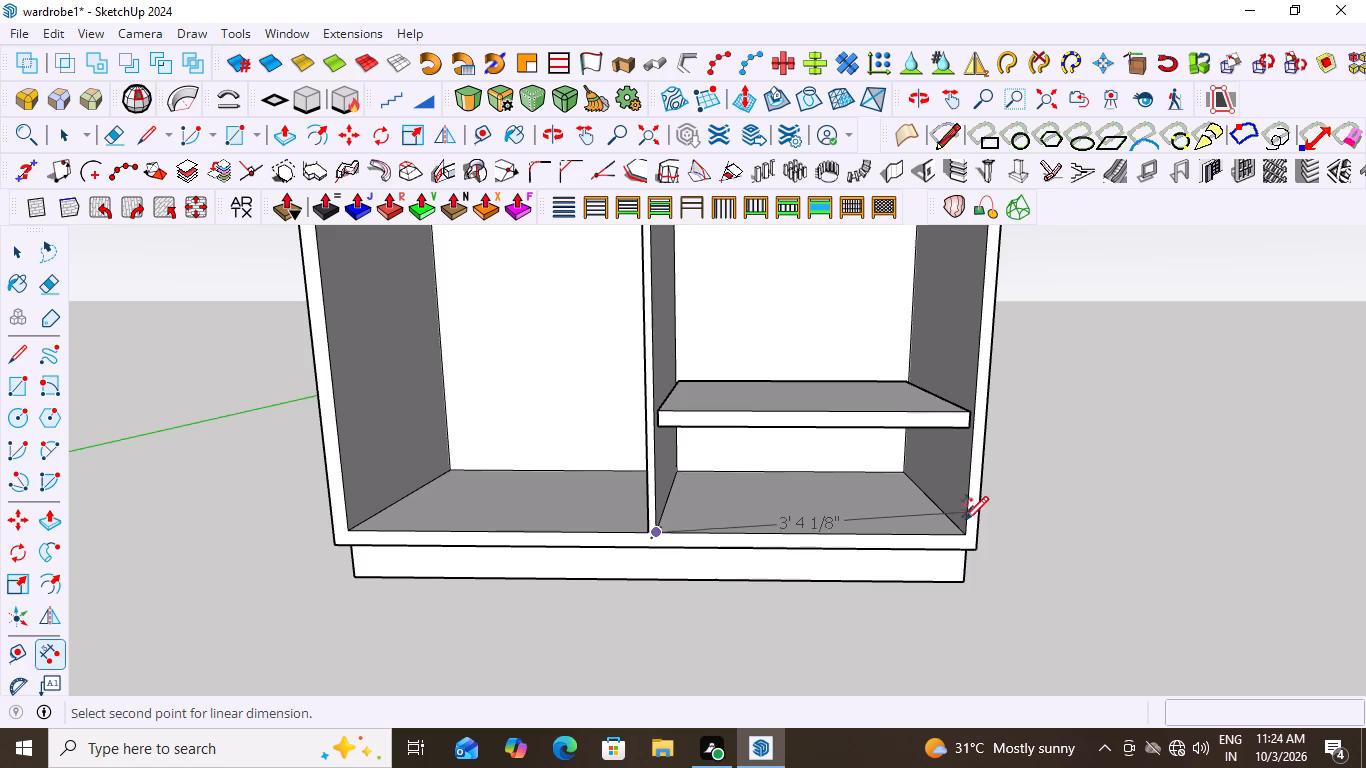
pyautogui.click(964, 536)
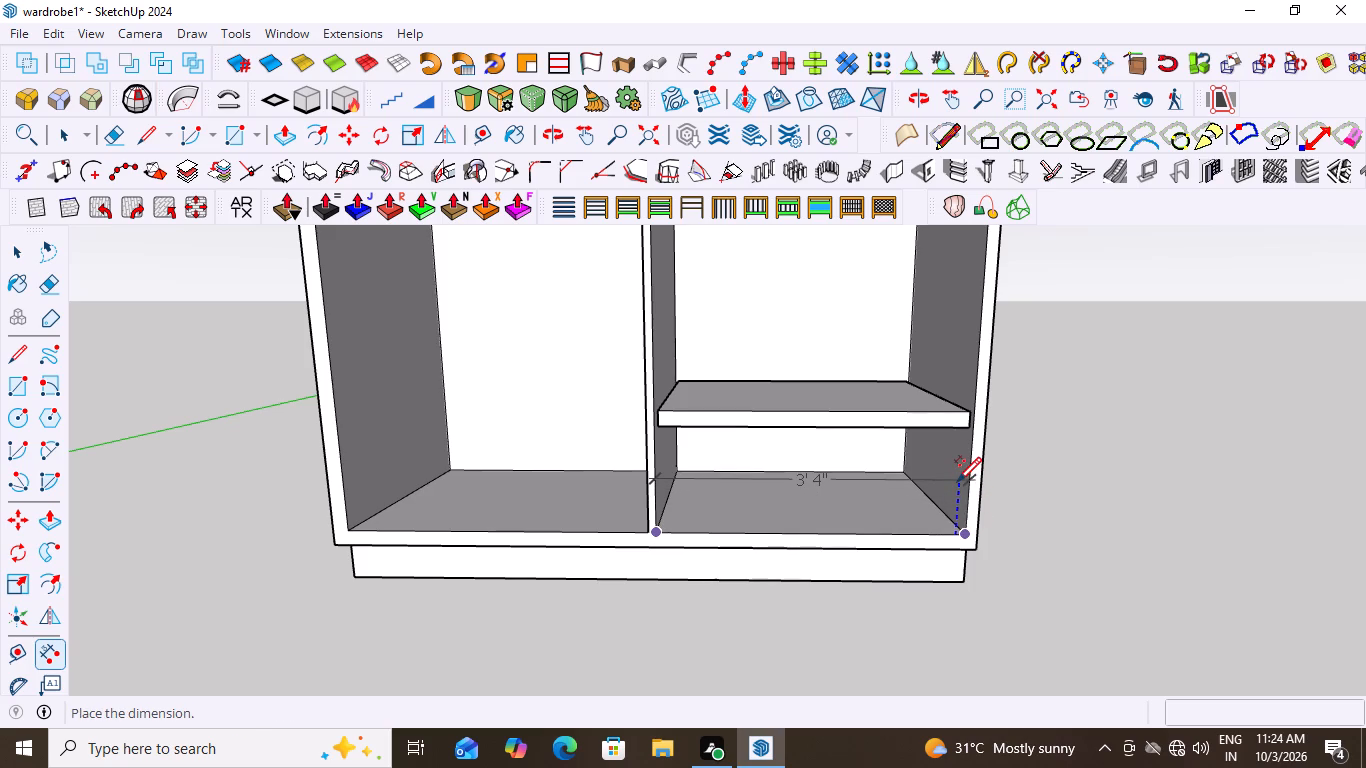
pyautogui.press('space')
pyautogui.click(1040, 452)
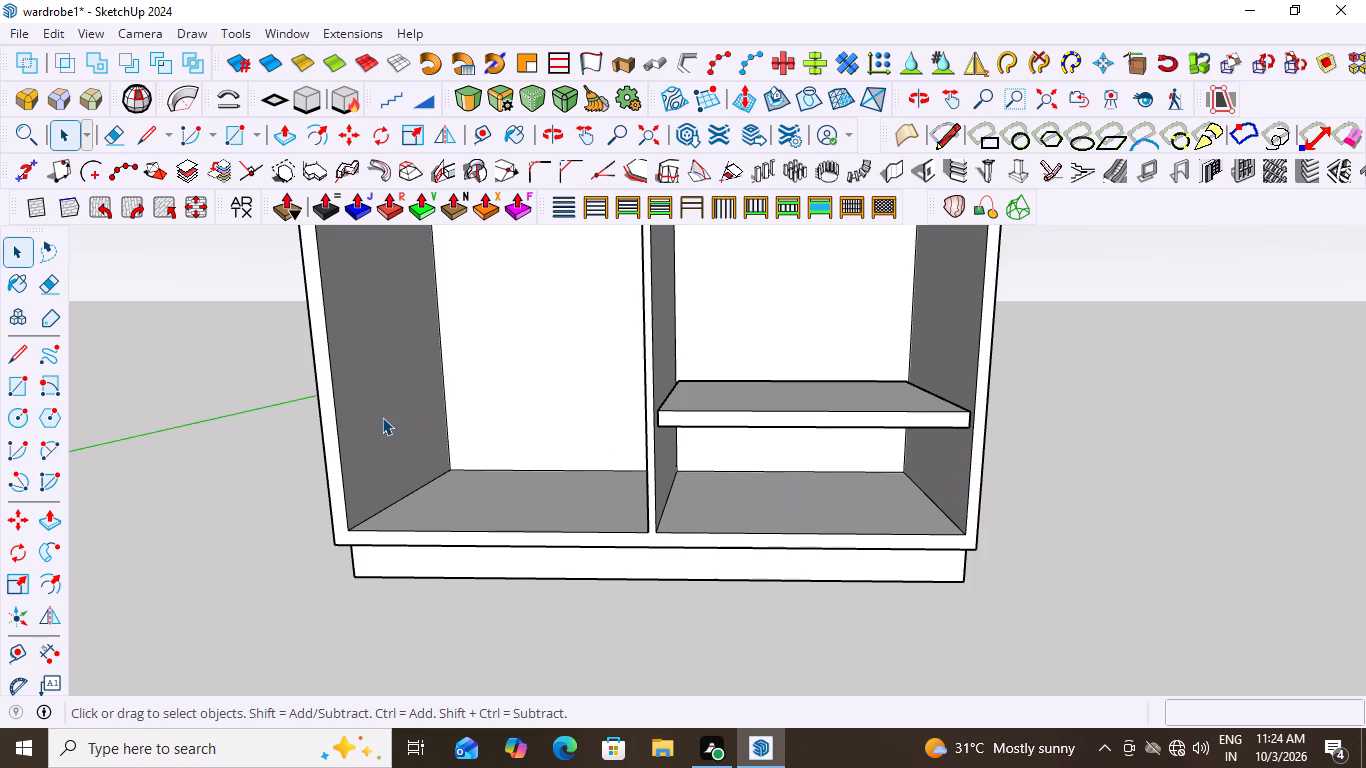
# Push/Pull the left side panel's inner face 0.5" outward, away from the left compartment, to thin the panel.
pyautogui.click(382, 417)
pyautogui.click(382, 417)
pyautogui.click(382, 417)
pyautogui.tripleClick(382, 417)
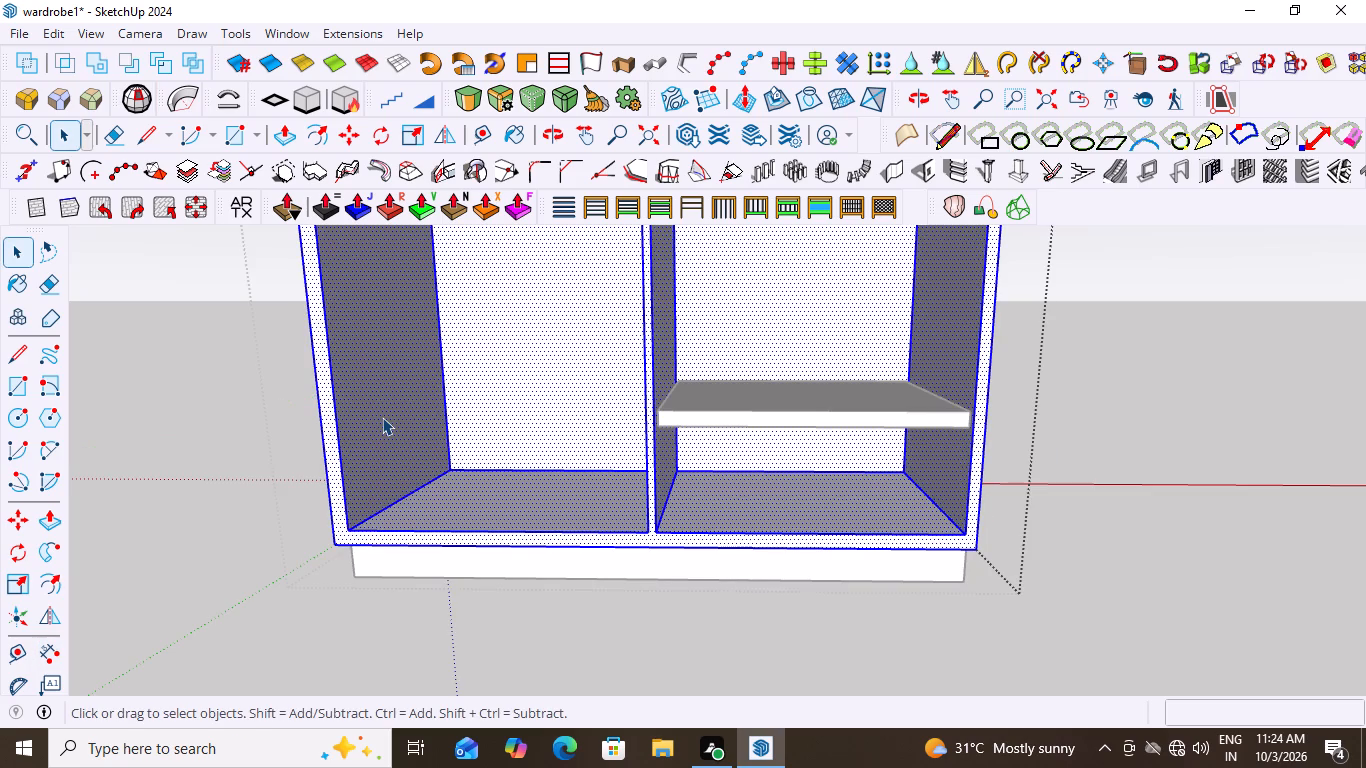
pyautogui.click(382, 417)
pyautogui.doubleClick(379, 431)
pyautogui.click(379, 431)
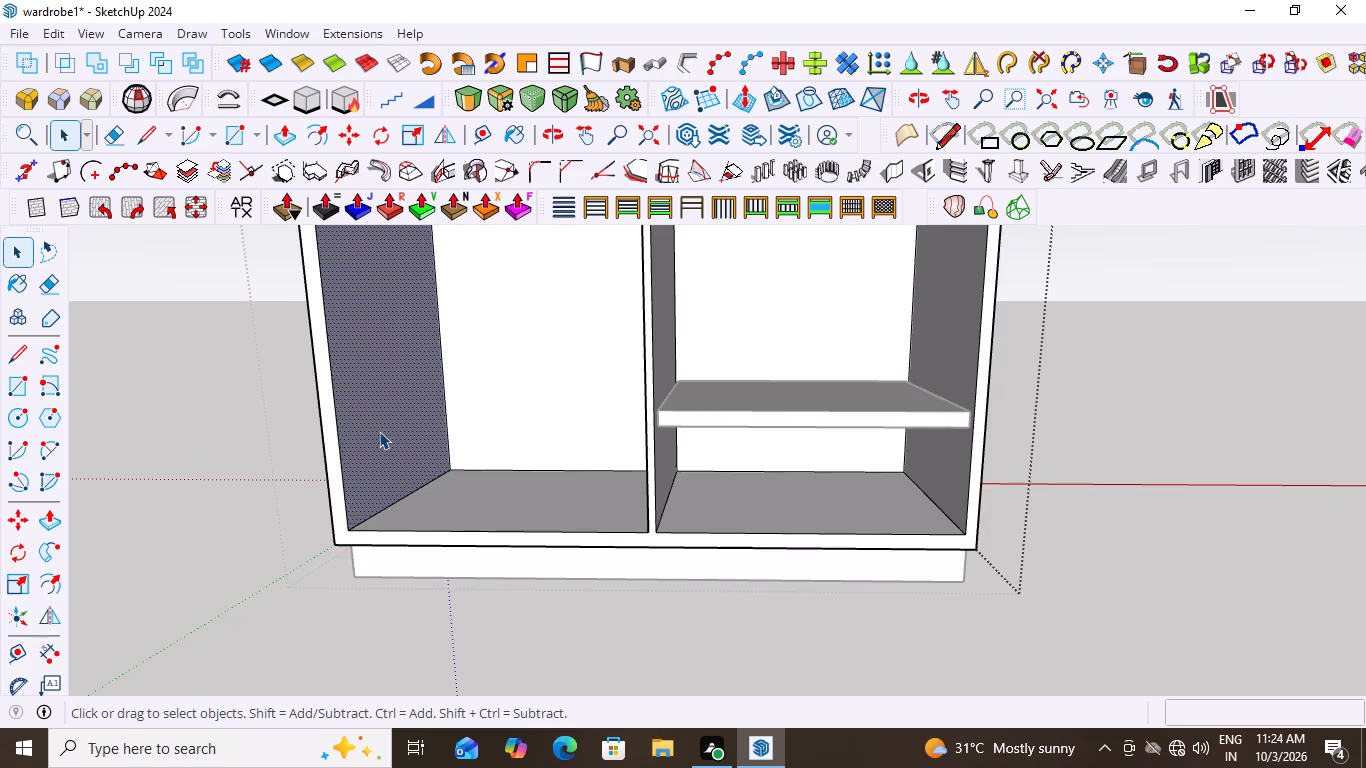
pyautogui.press('p')
pyautogui.click(379, 431)
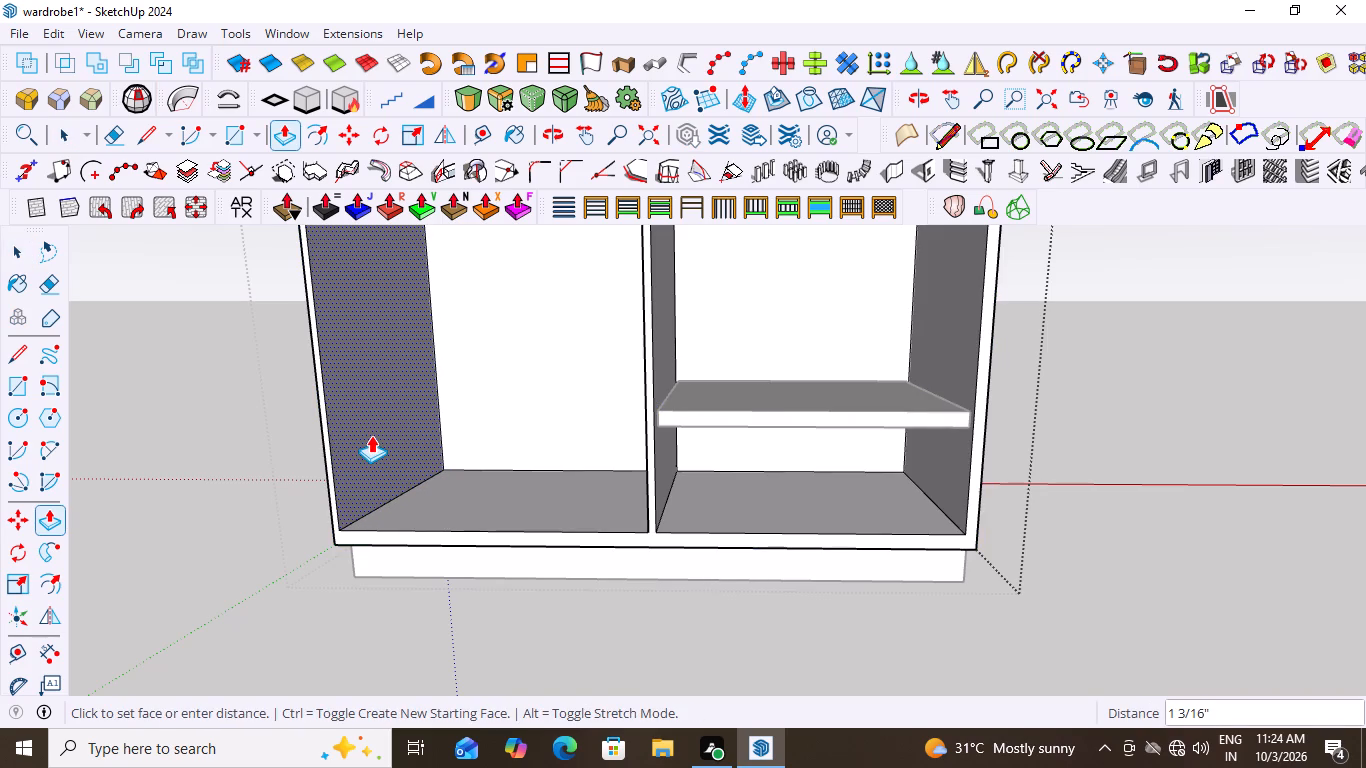
pyautogui.press('.')
pyautogui.press('5')
pyautogui.hotkey('shift', '"')
pyautogui.press('Return')
pyautogui.scroll(-2, 467, 587)
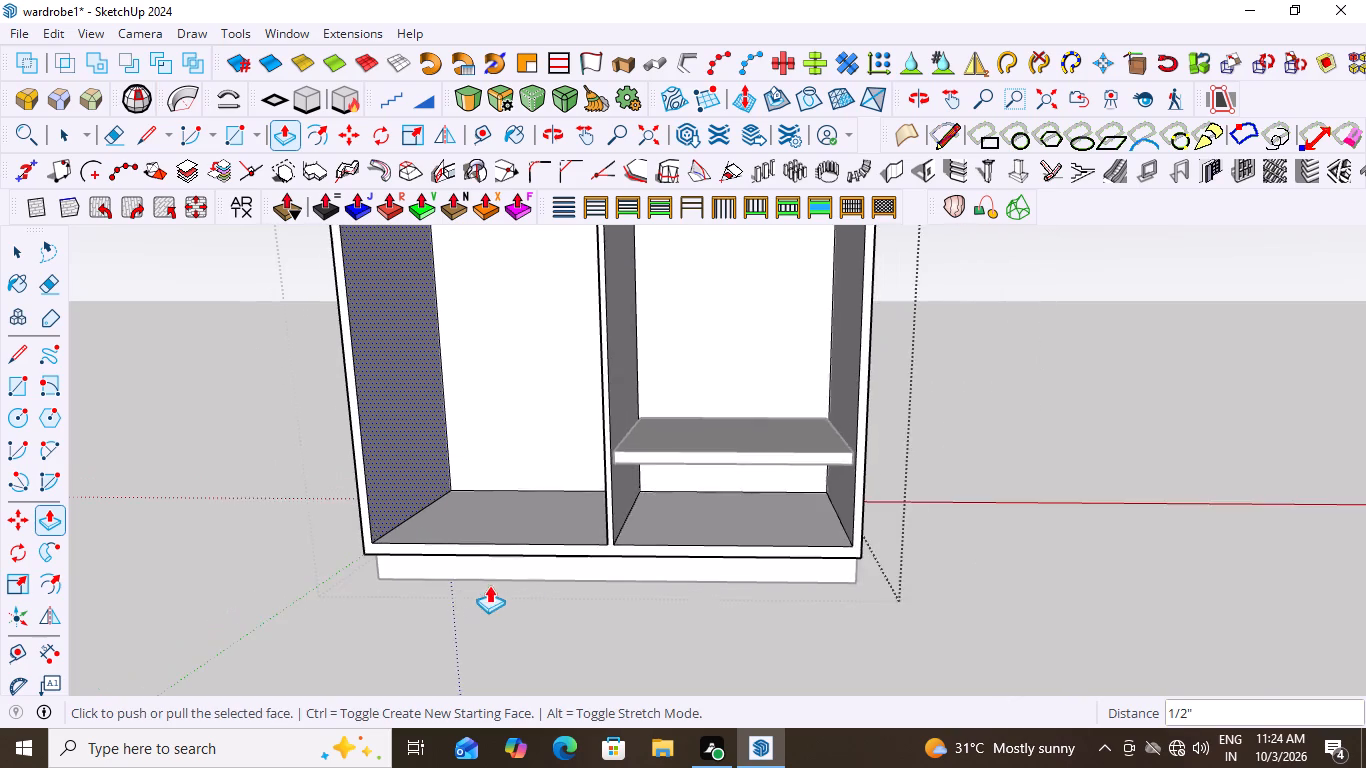
pyautogui.scroll(-4, 489, 585)
pyautogui.press('space')
pyautogui.click(936, 475)
# Measure the left compartment's inner width along its front bottom edge, starting from the left side panel's corner.
pyautogui.moveTo(680, 521); pyautogui.dragTo(738, 504, button='middle')
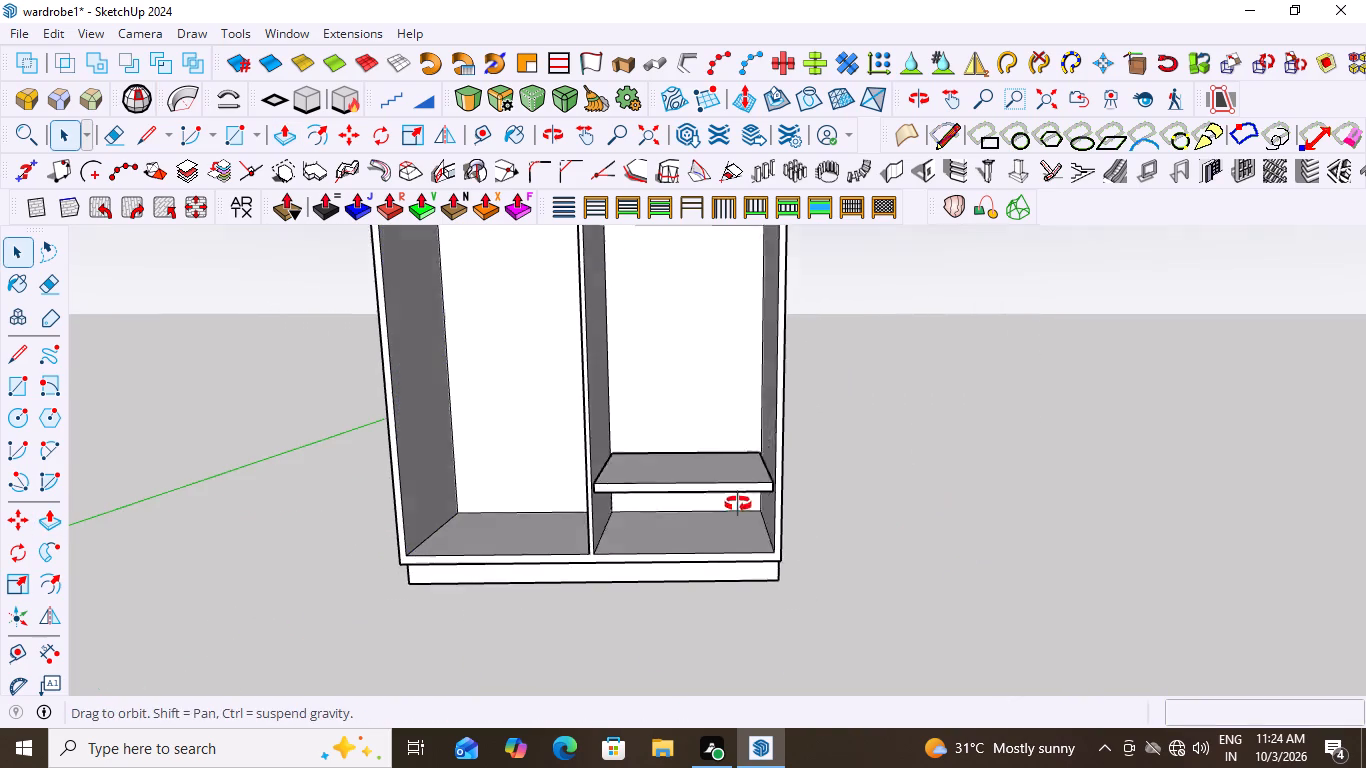
pyautogui.moveTo(738, 504); pyautogui.dragTo(866, 475, button='middle')
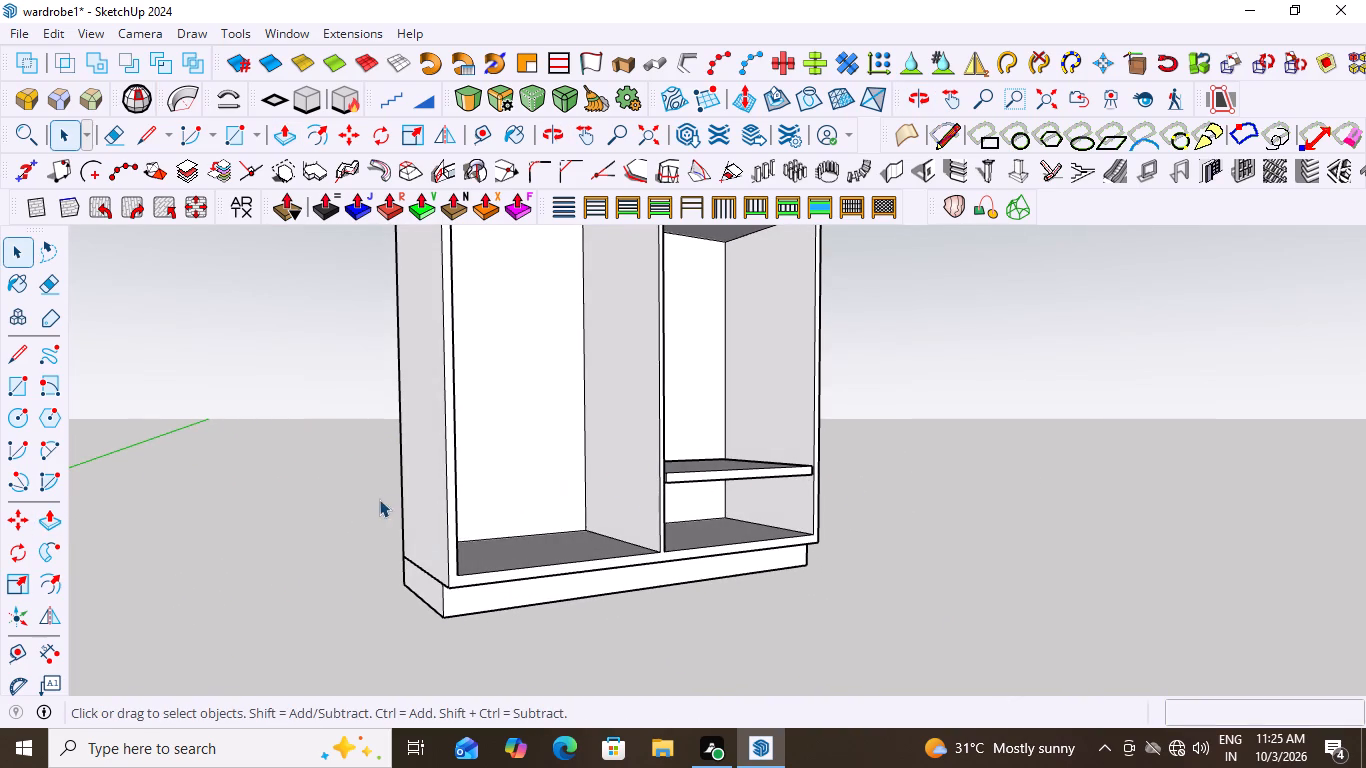
pyautogui.scroll(-2, 615, 461)
pyautogui.moveTo(545, 483); pyautogui.dragTo(376, 499, button='middle')
pyautogui.scroll(6, 491, 458)
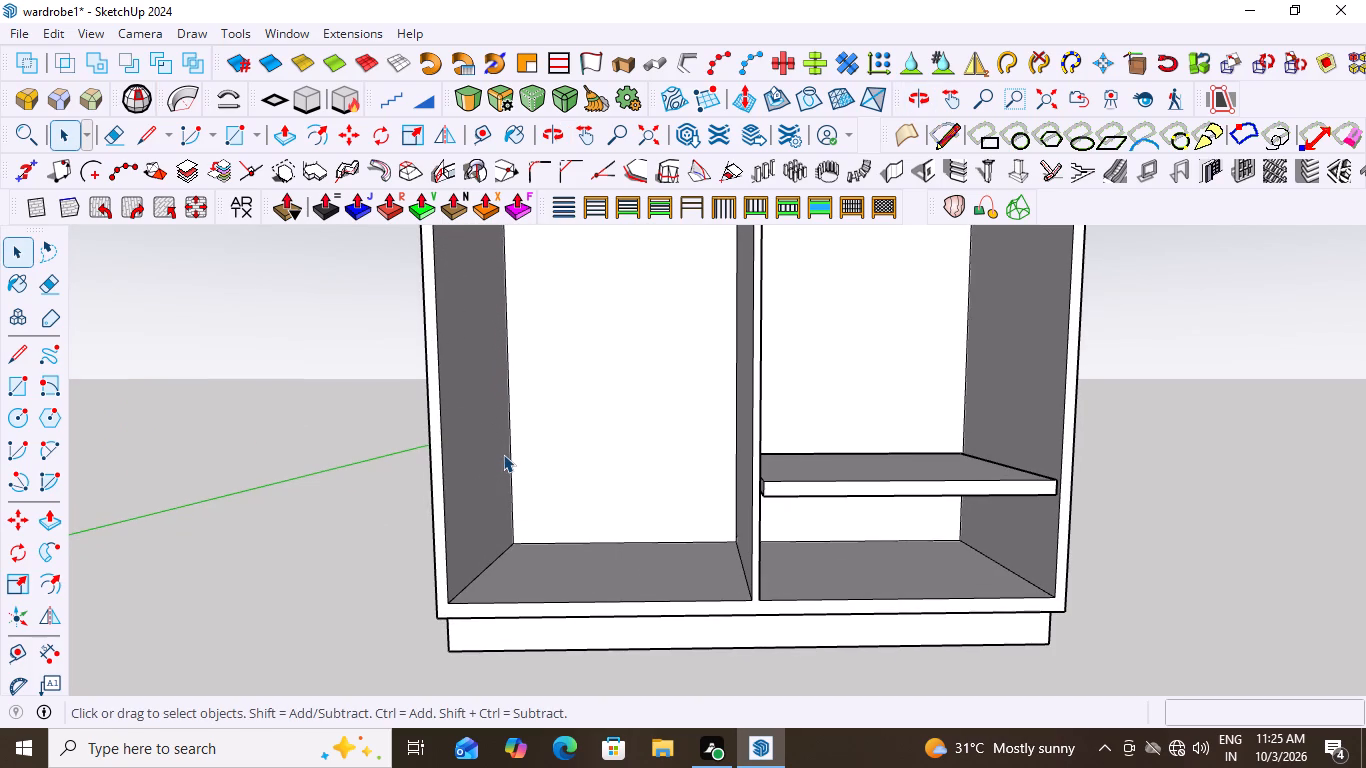
pyautogui.click(44, 654)
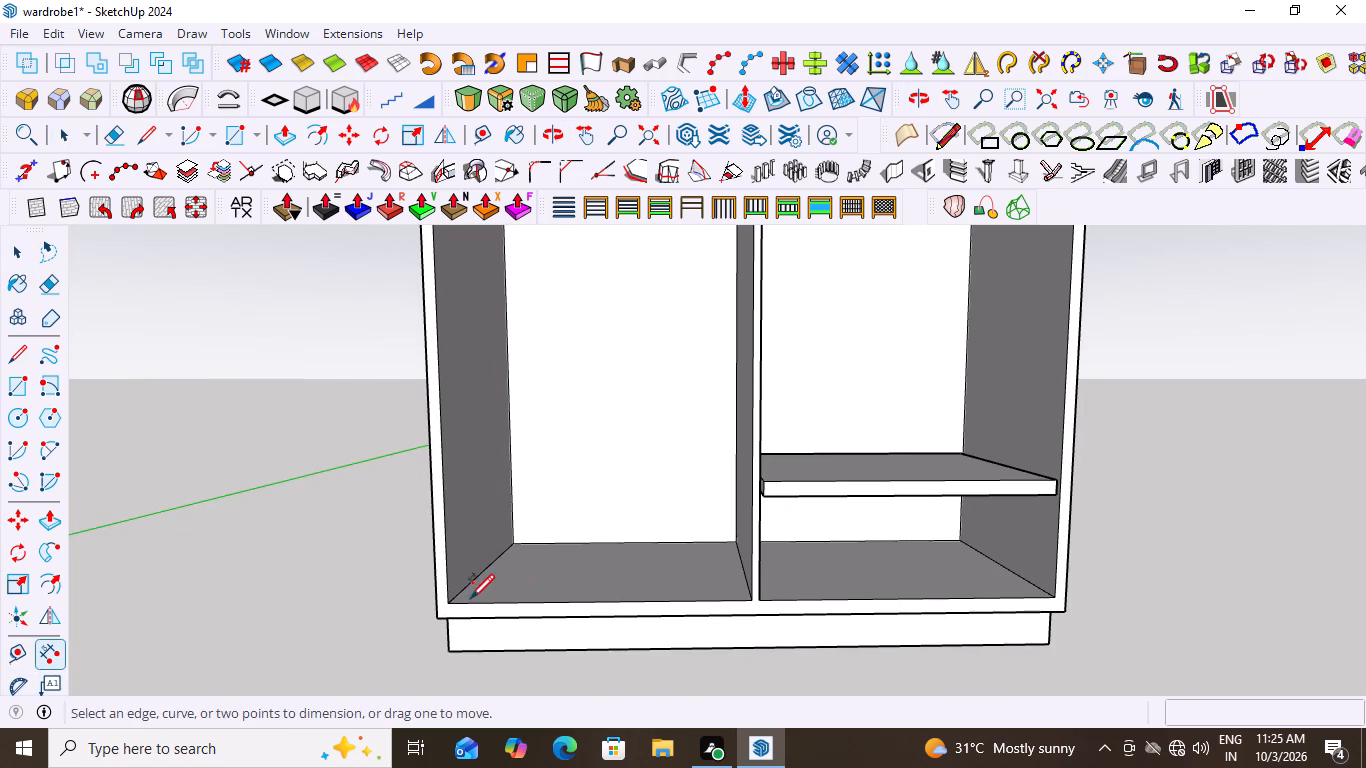
pyautogui.click(450, 603)
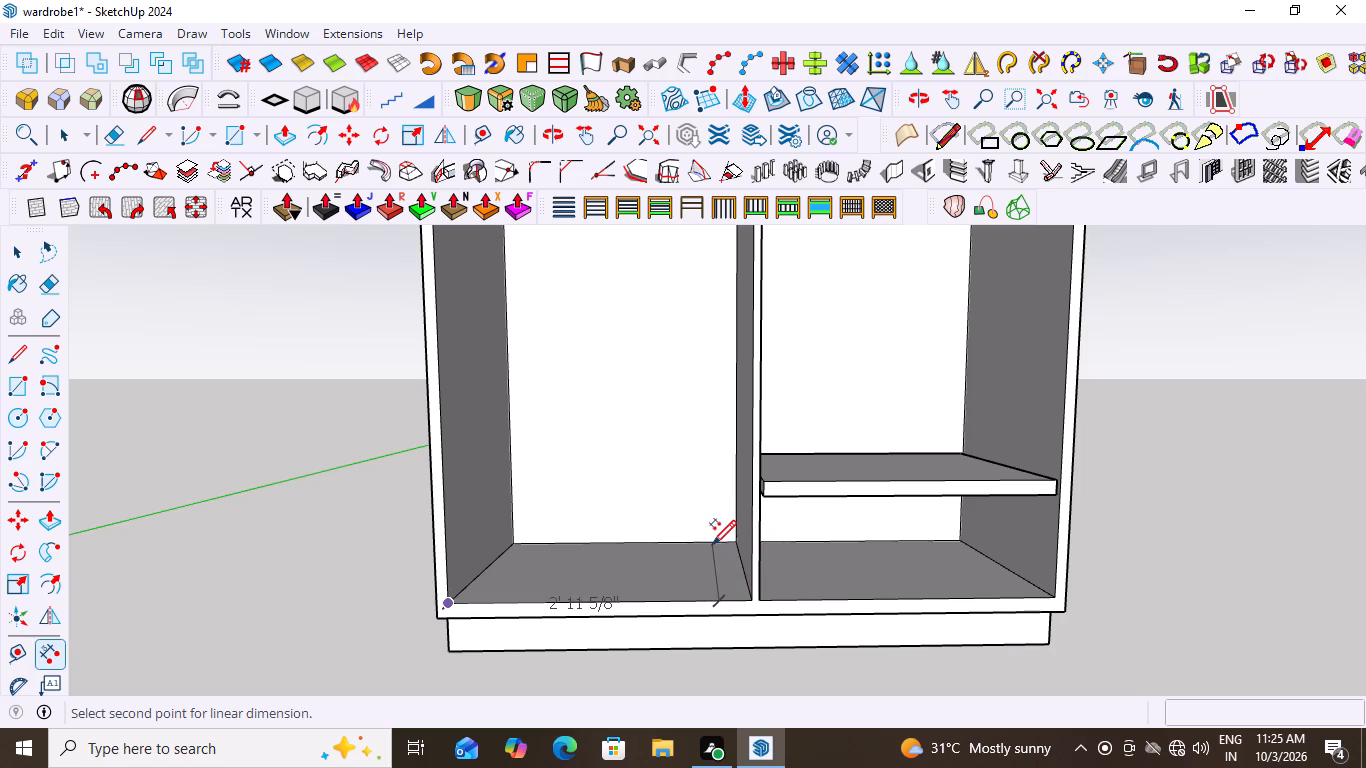
pyautogui.press('space')
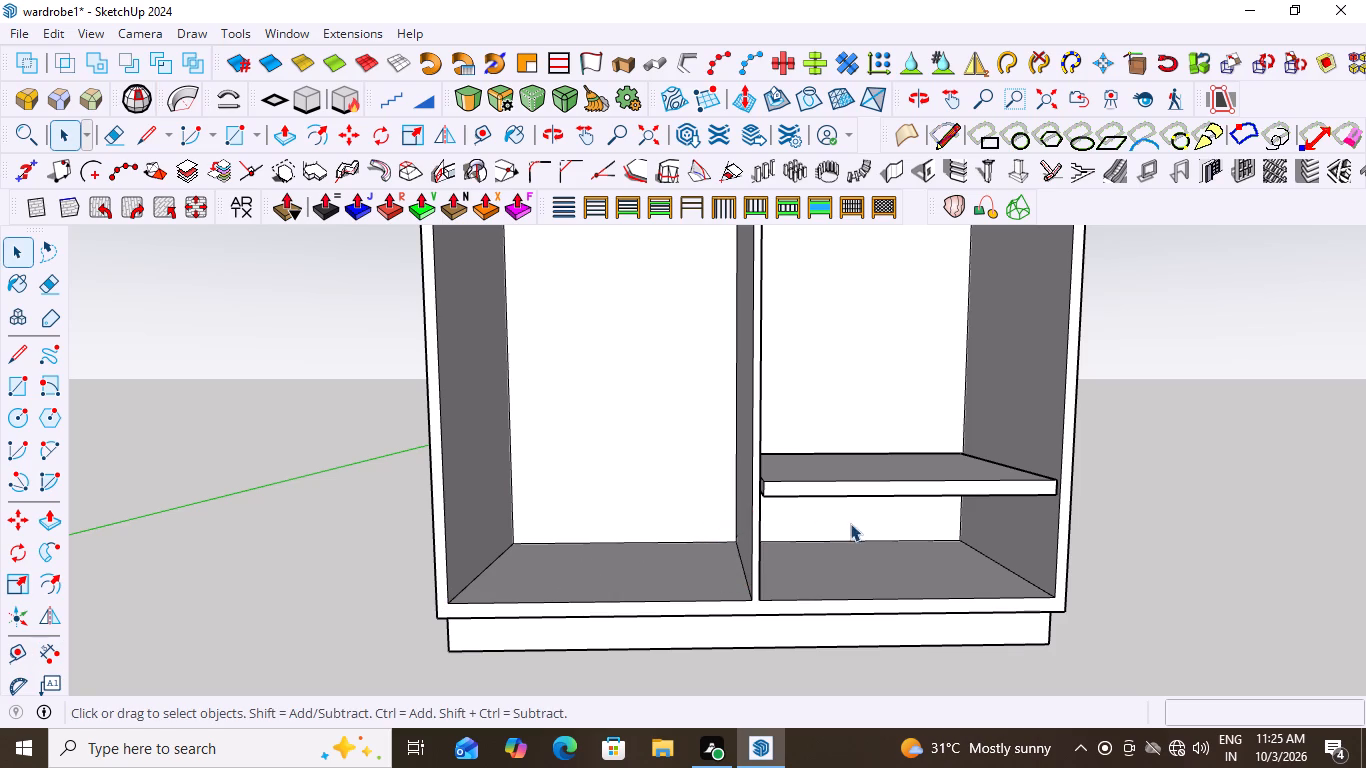
# Delete the shelf from the right compartment.
pyautogui.scroll(-5, 805, 521)
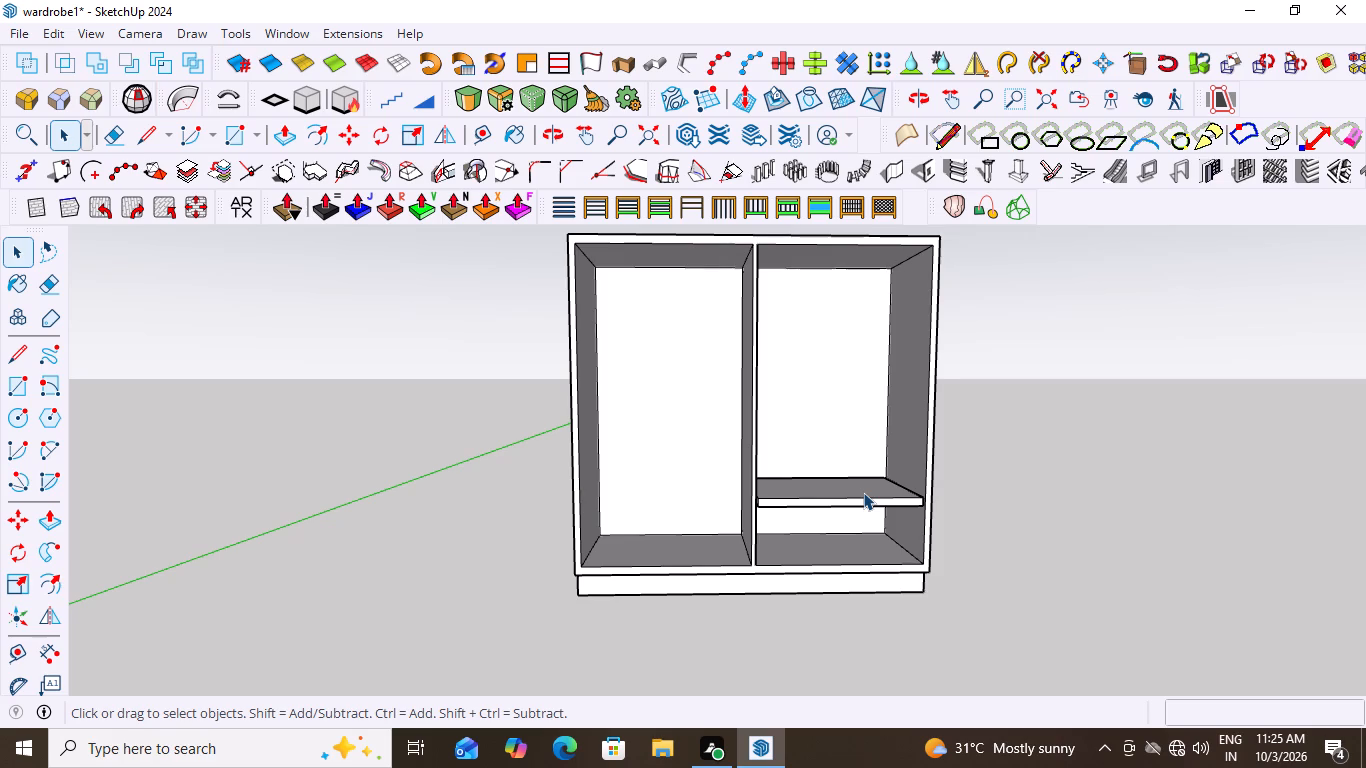
pyautogui.scroll(2, 863, 492)
pyautogui.scroll(-2, 795, 445)
pyautogui.moveTo(876, 498); pyautogui.dragTo(836, 493, button='middle')
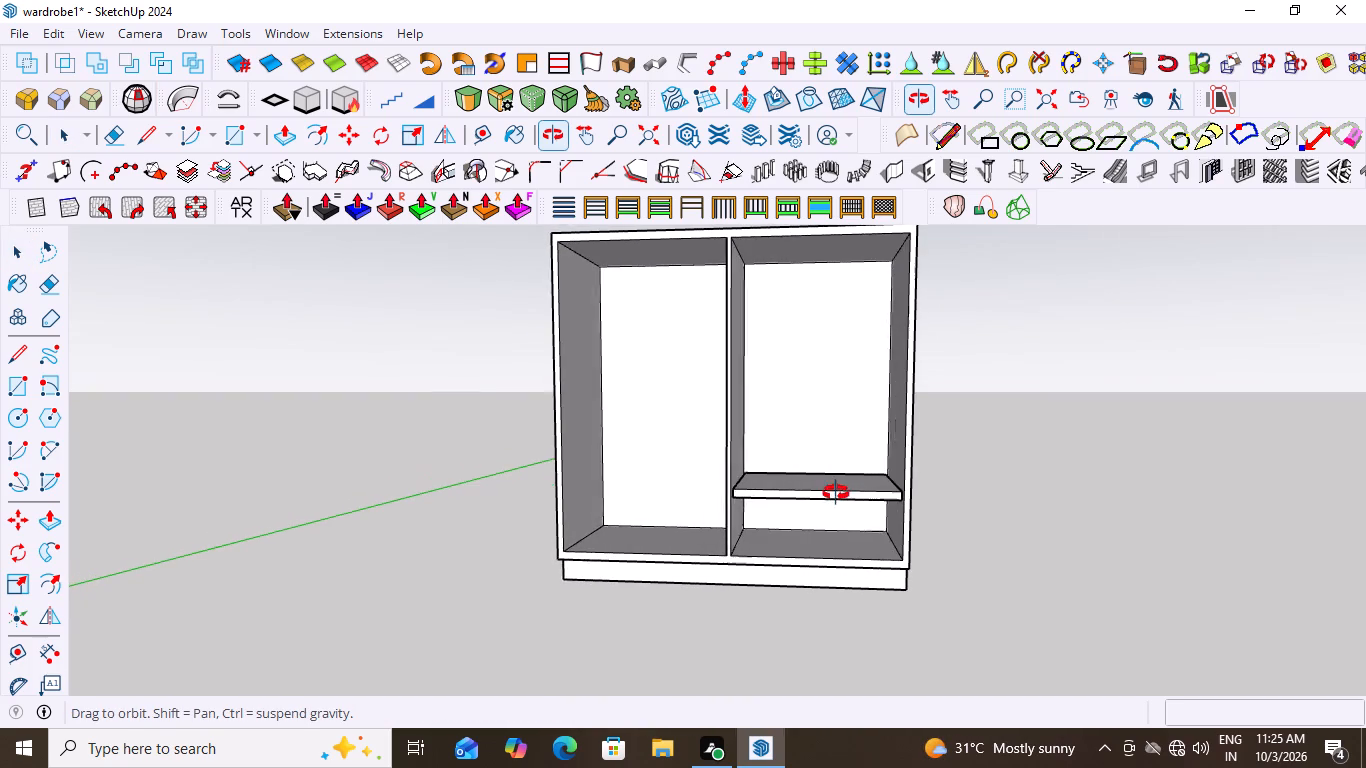
pyautogui.moveTo(836, 493); pyautogui.dragTo(837, 493, button='middle')
pyautogui.click(846, 478)
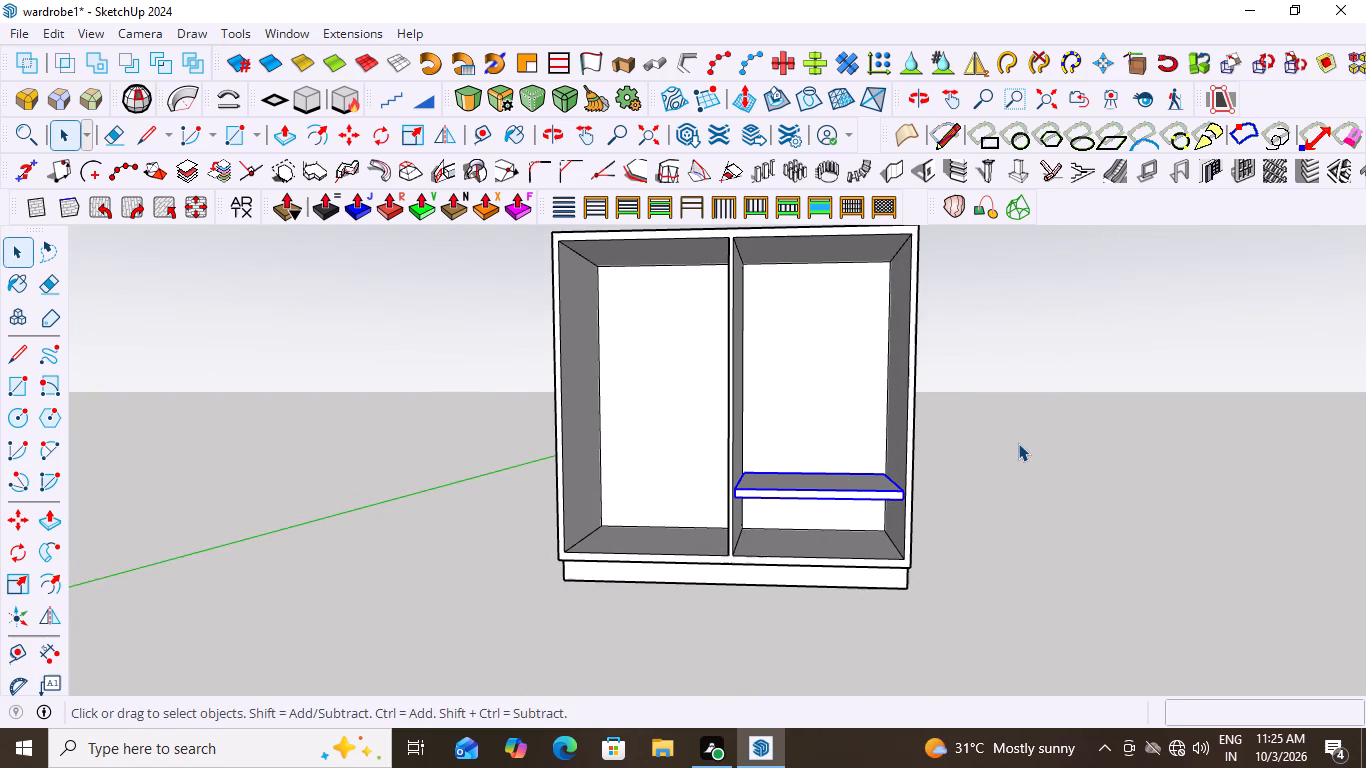
pyautogui.press('Return')
pyautogui.click(995, 443)
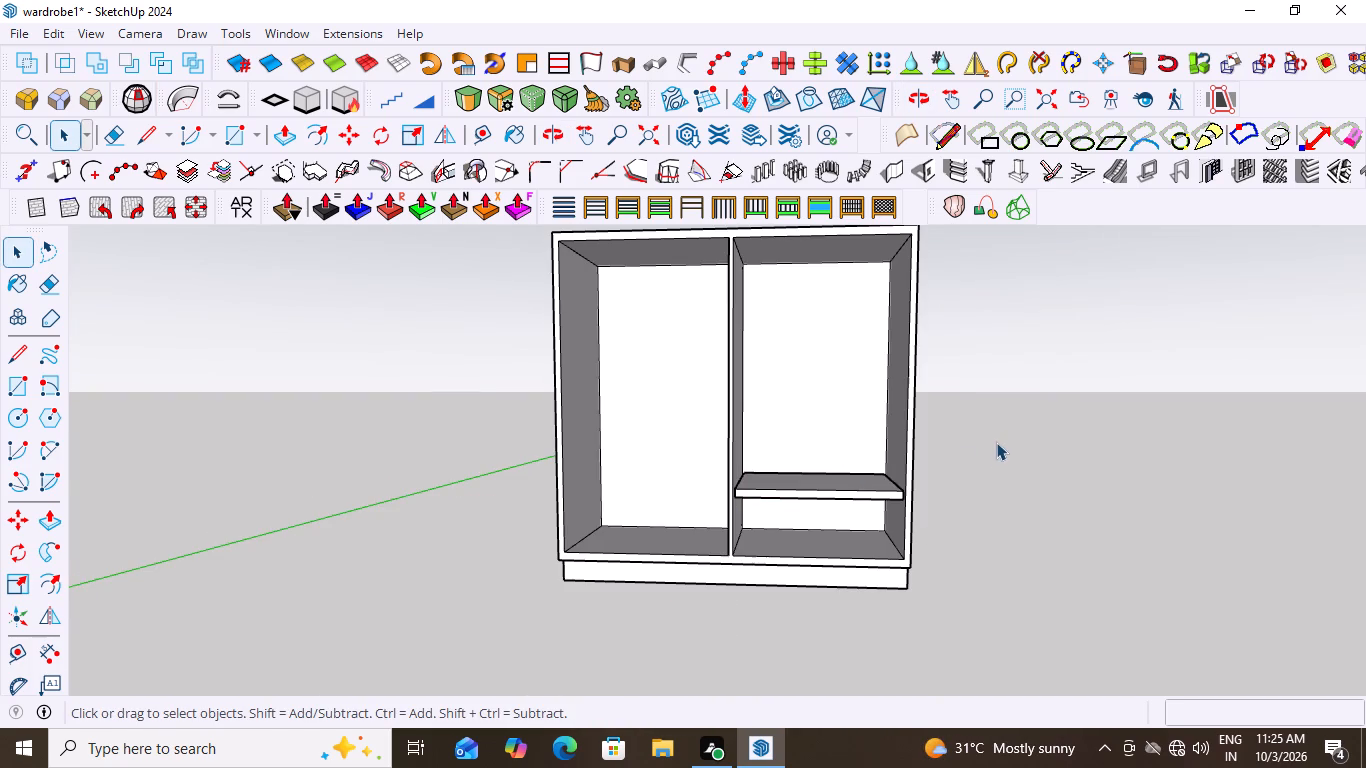
pyautogui.click(841, 492)
pyautogui.press('Delete')
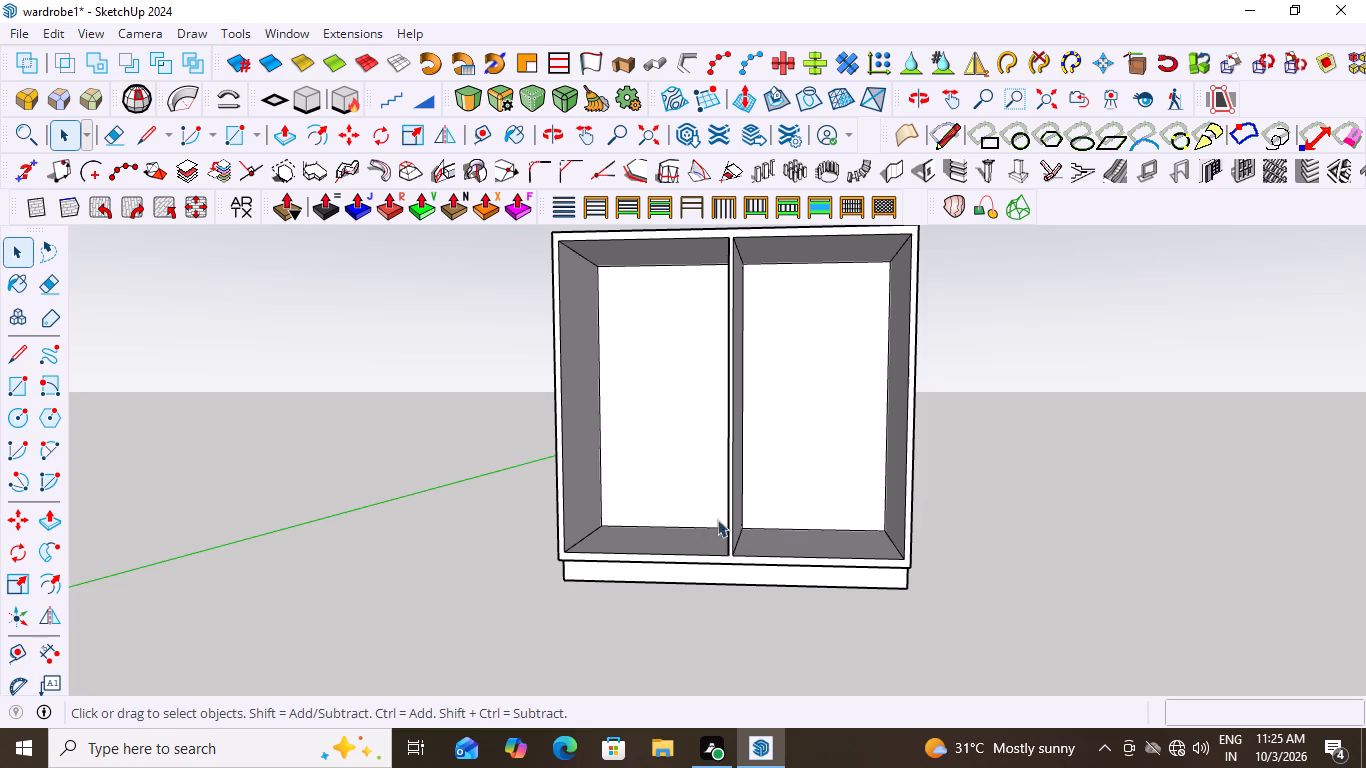
# Push/Pull the right compartment's floor face 0.5" downward to thin the bottom panel.
pyautogui.scroll(2, 703, 521)
pyautogui.moveTo(872, 520); pyautogui.dragTo(906, 614, button='middle')
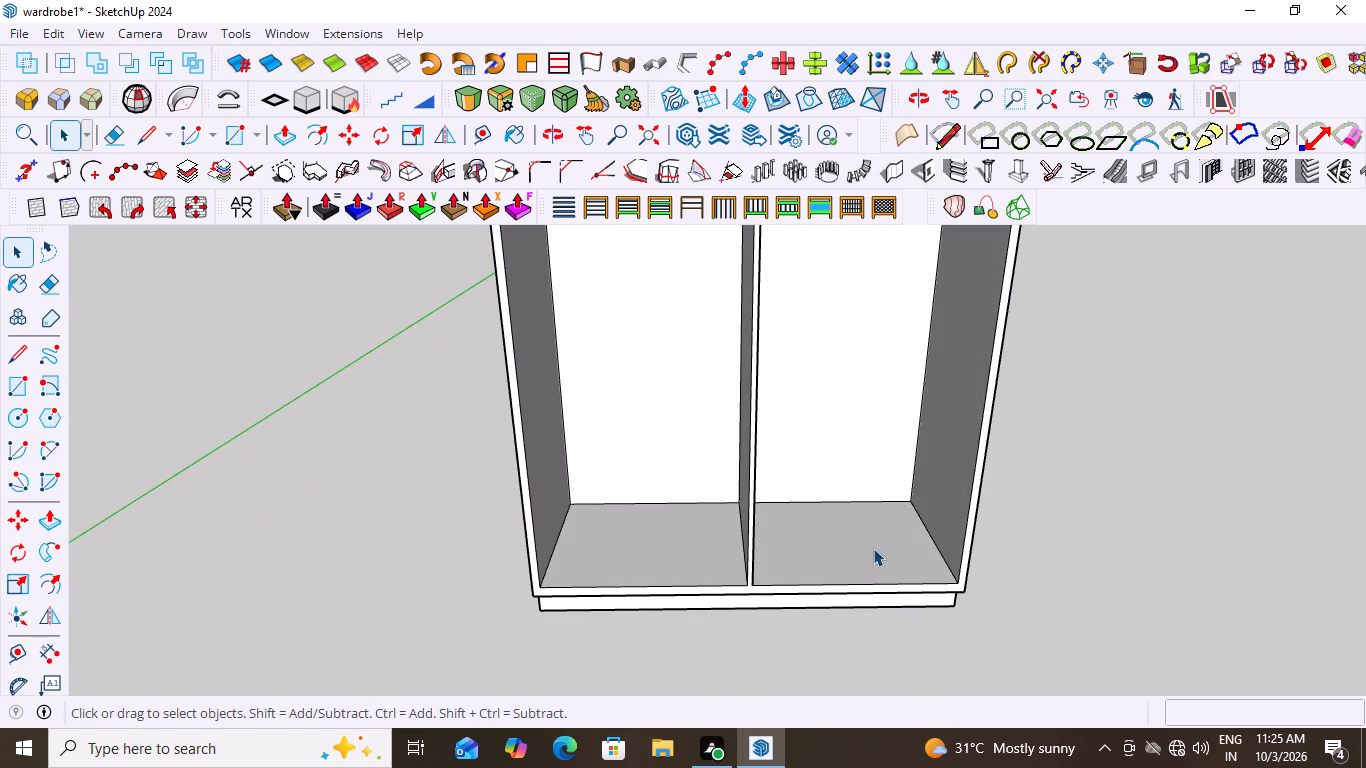
pyautogui.click(815, 544)
pyautogui.doubleClick(815, 544)
pyautogui.click(815, 544)
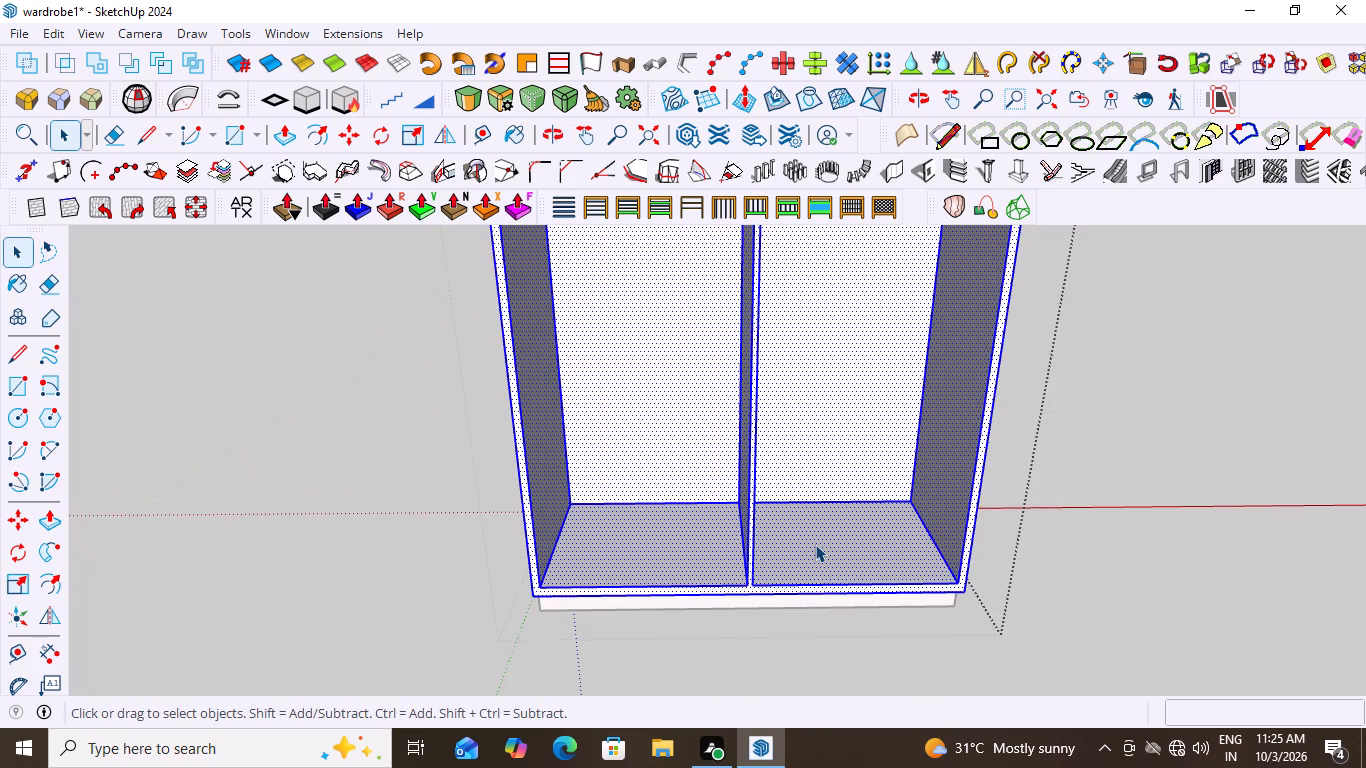
pyautogui.tripleClick(815, 544)
pyautogui.click(815, 544)
pyautogui.doubleClick(832, 549)
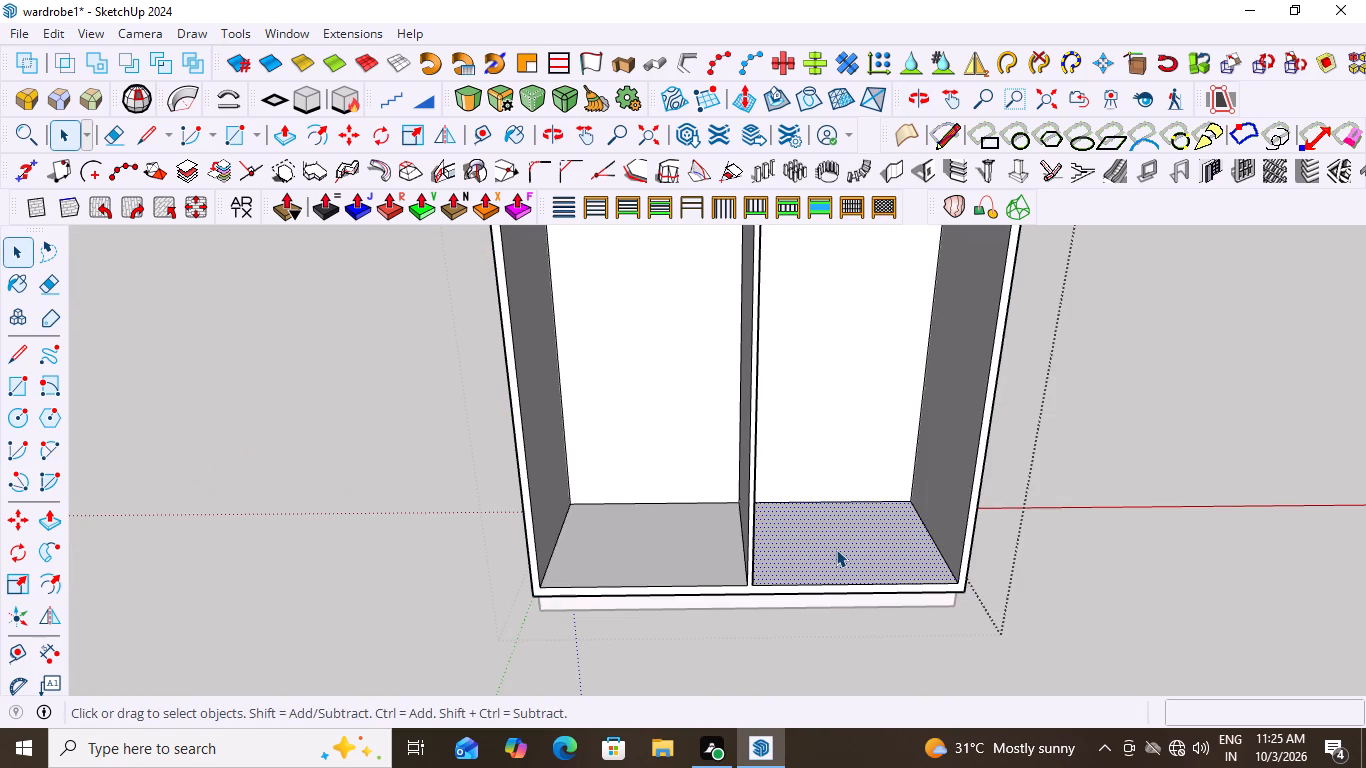
pyautogui.click(836, 549)
pyautogui.press('p')
pyautogui.click(836, 549)
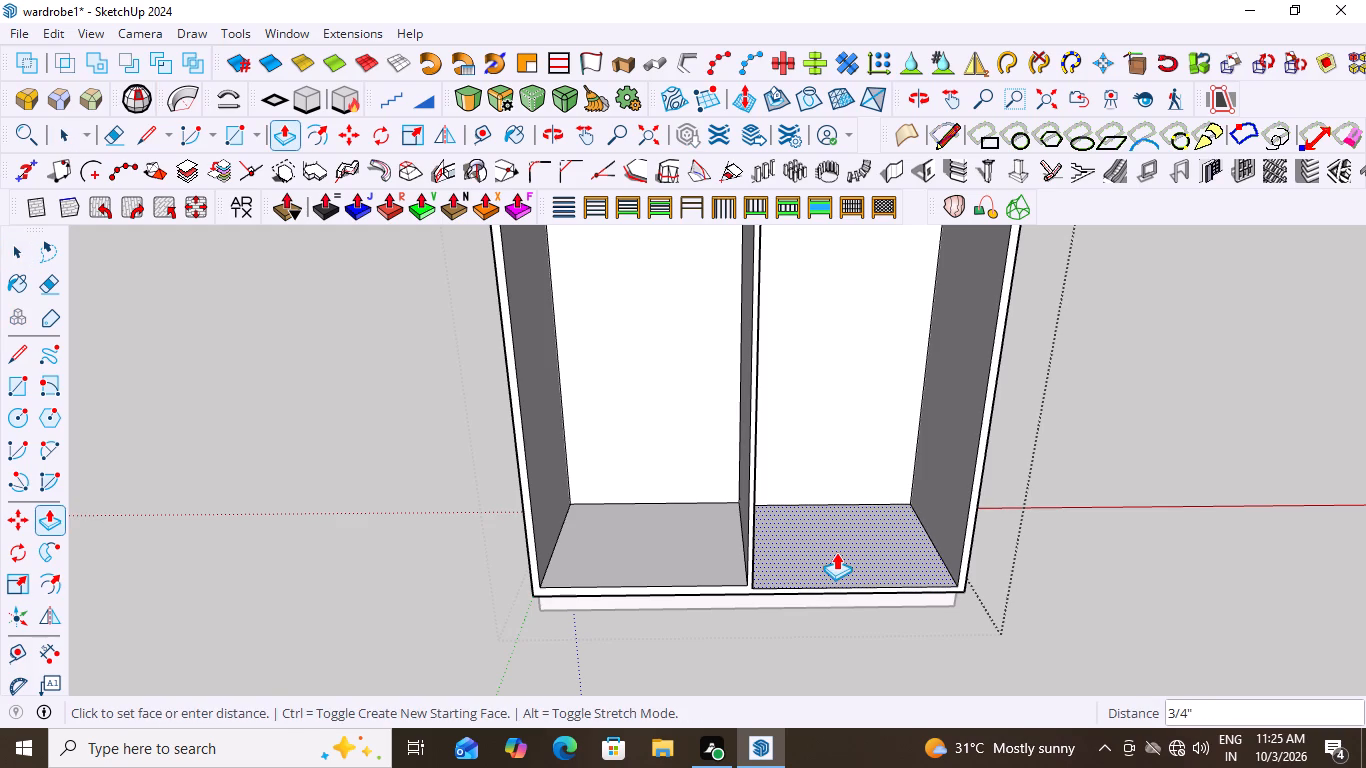
pyautogui.press('.')
pyautogui.press('5')
pyautogui.press('5')
pyautogui.press('5')
pyautogui.press('5')
pyautogui.press('5')
pyautogui.hotkey('shift', '"')
pyautogui.press('Return')
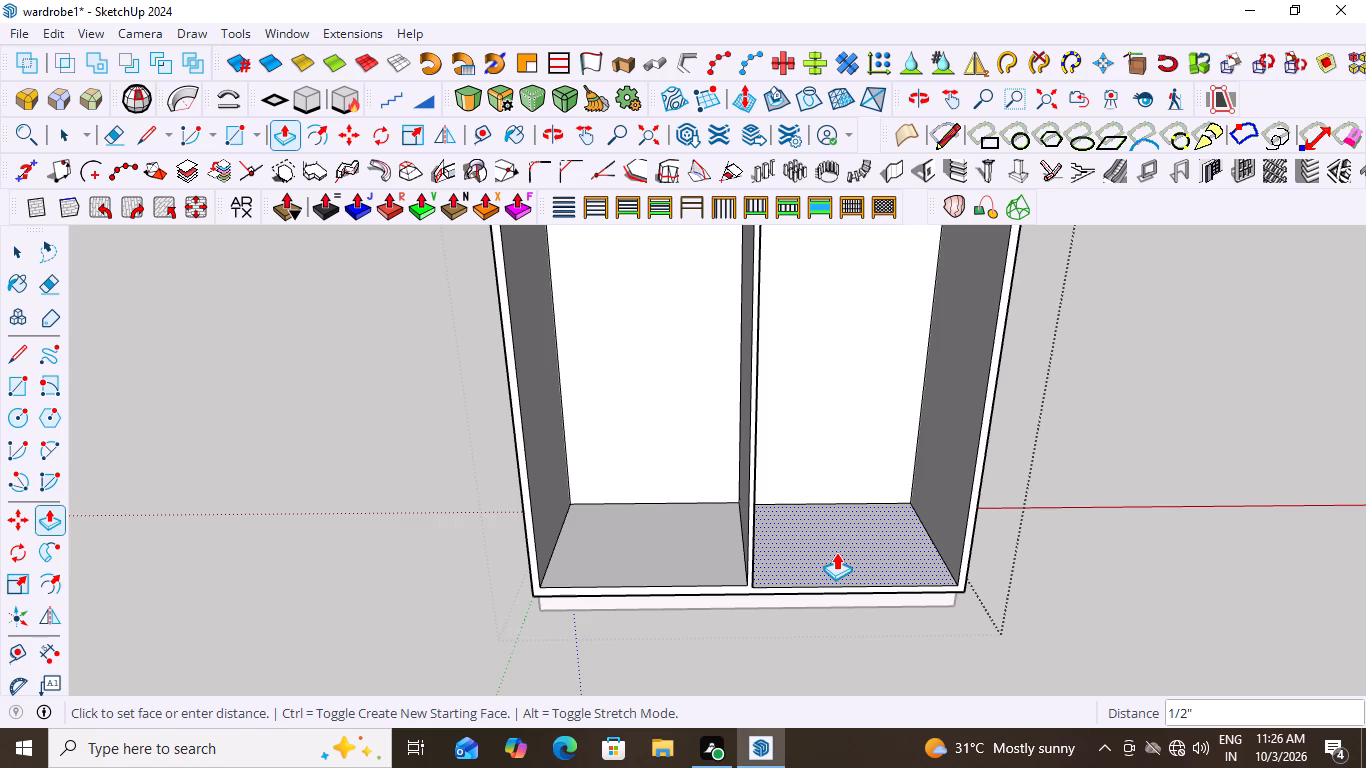
pyautogui.press('space')
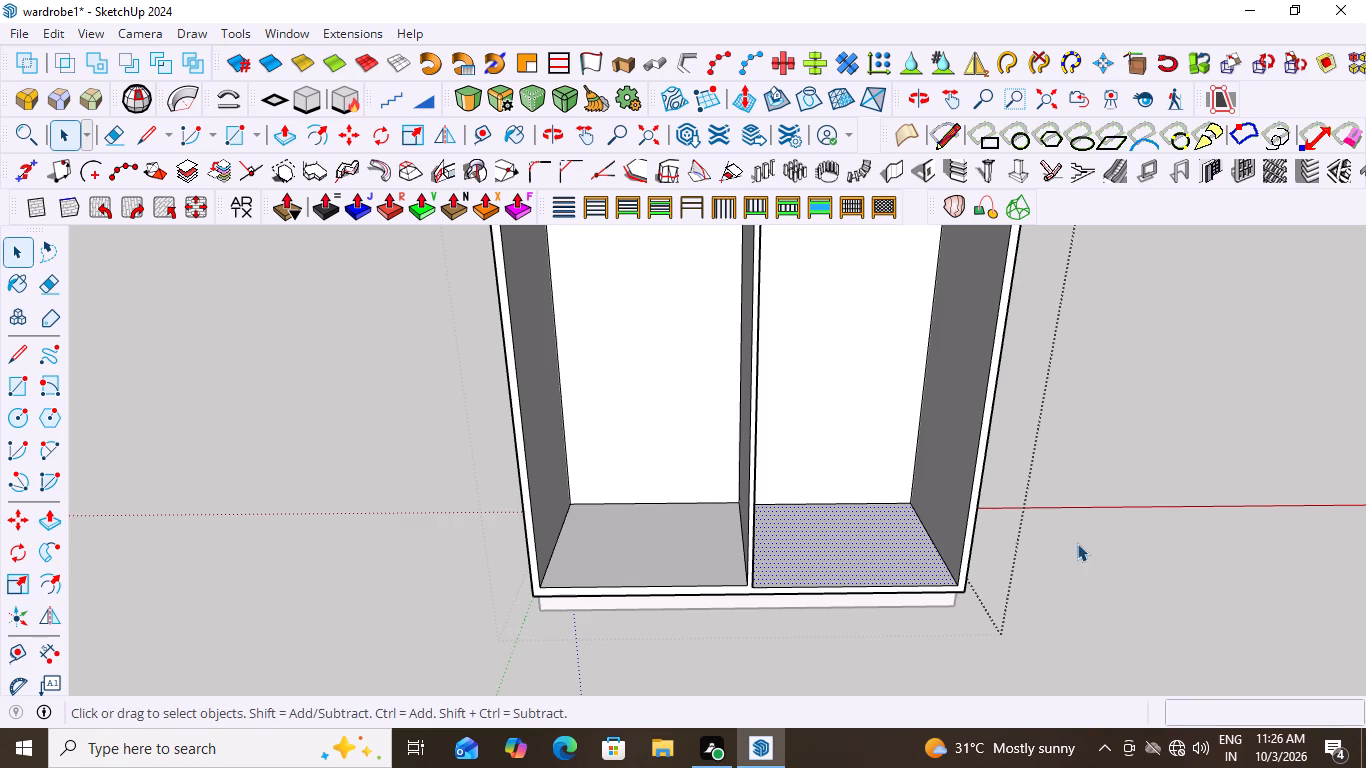
pyautogui.click(1103, 541)
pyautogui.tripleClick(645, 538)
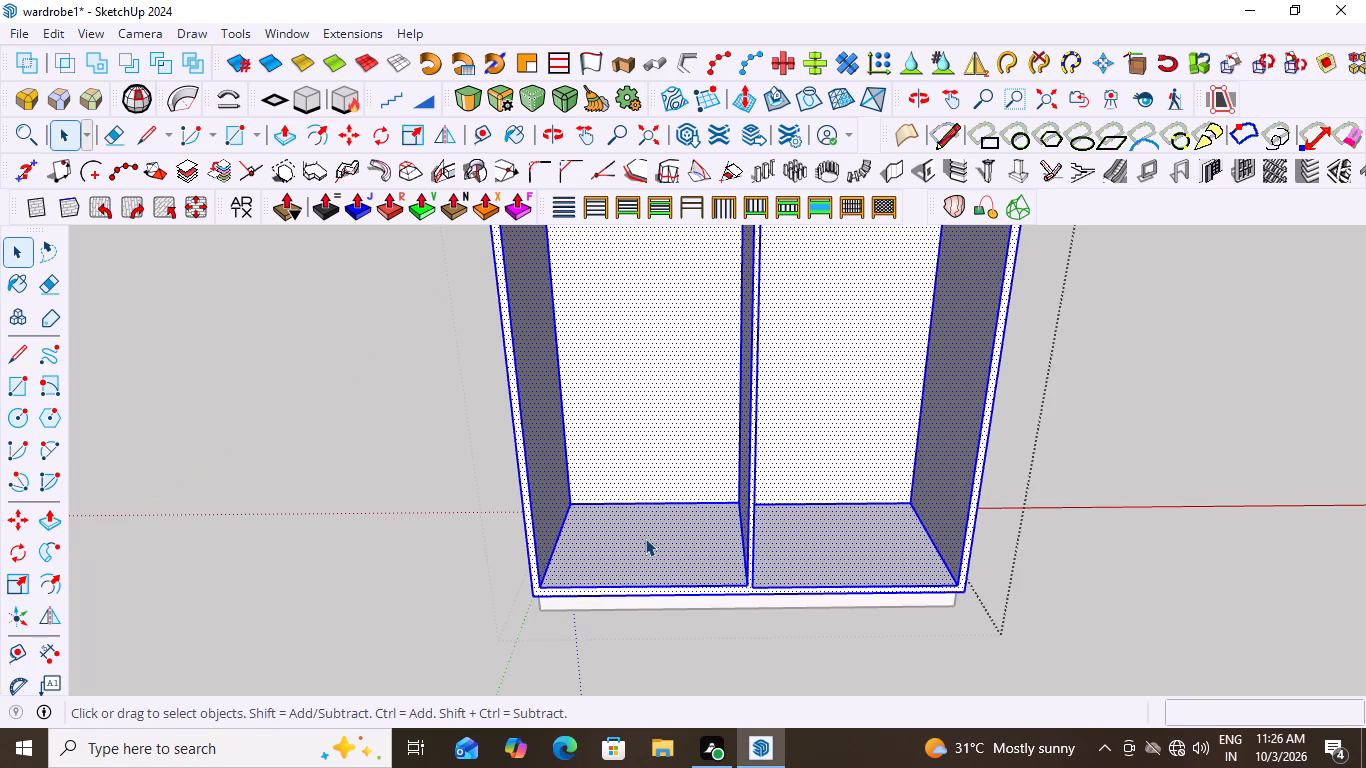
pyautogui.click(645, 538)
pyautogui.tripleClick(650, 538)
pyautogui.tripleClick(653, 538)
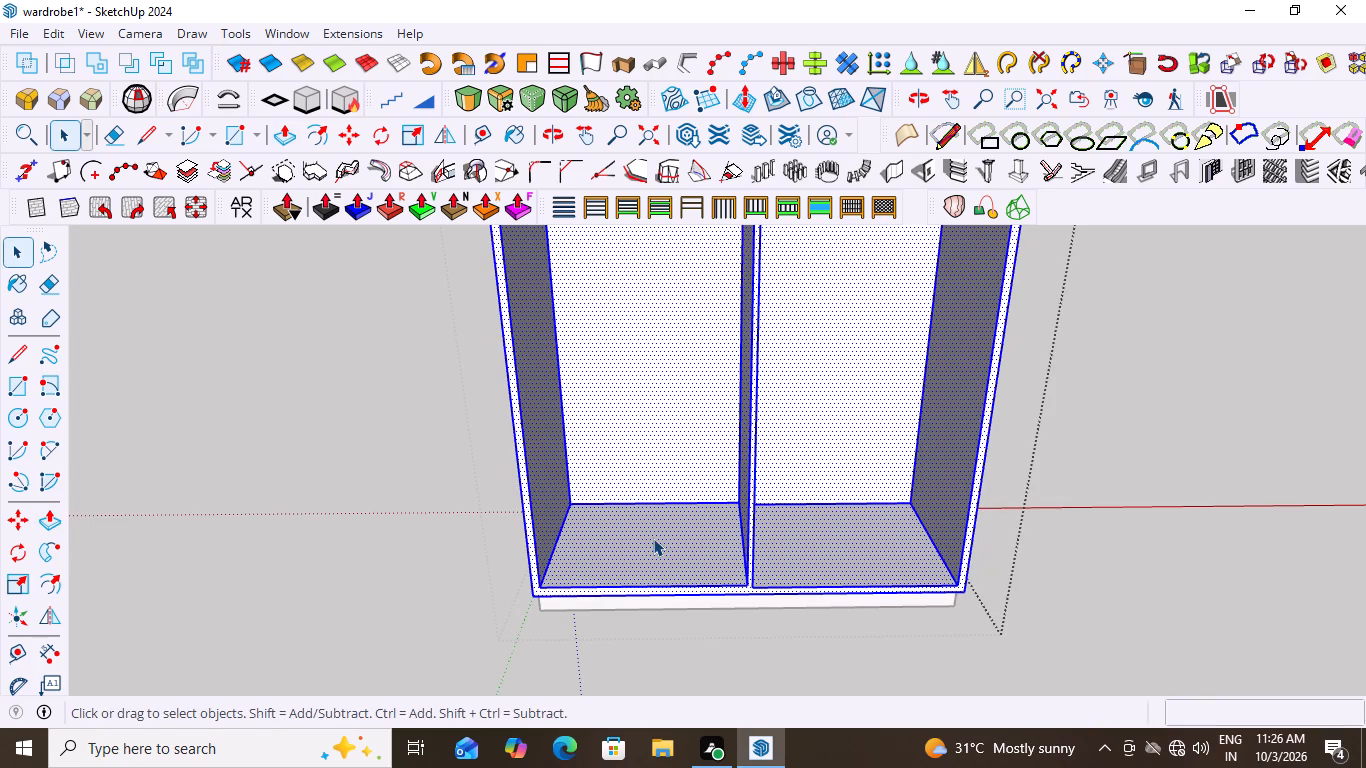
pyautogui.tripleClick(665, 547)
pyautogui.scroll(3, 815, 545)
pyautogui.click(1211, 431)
# Examine the wardrobe's bottom panel and both empty compartments from the front, from above and from both sides.
pyautogui.scroll(-4, 683, 427)
pyautogui.scroll(-1, 686, 519)
pyautogui.scroll(3, 785, 564)
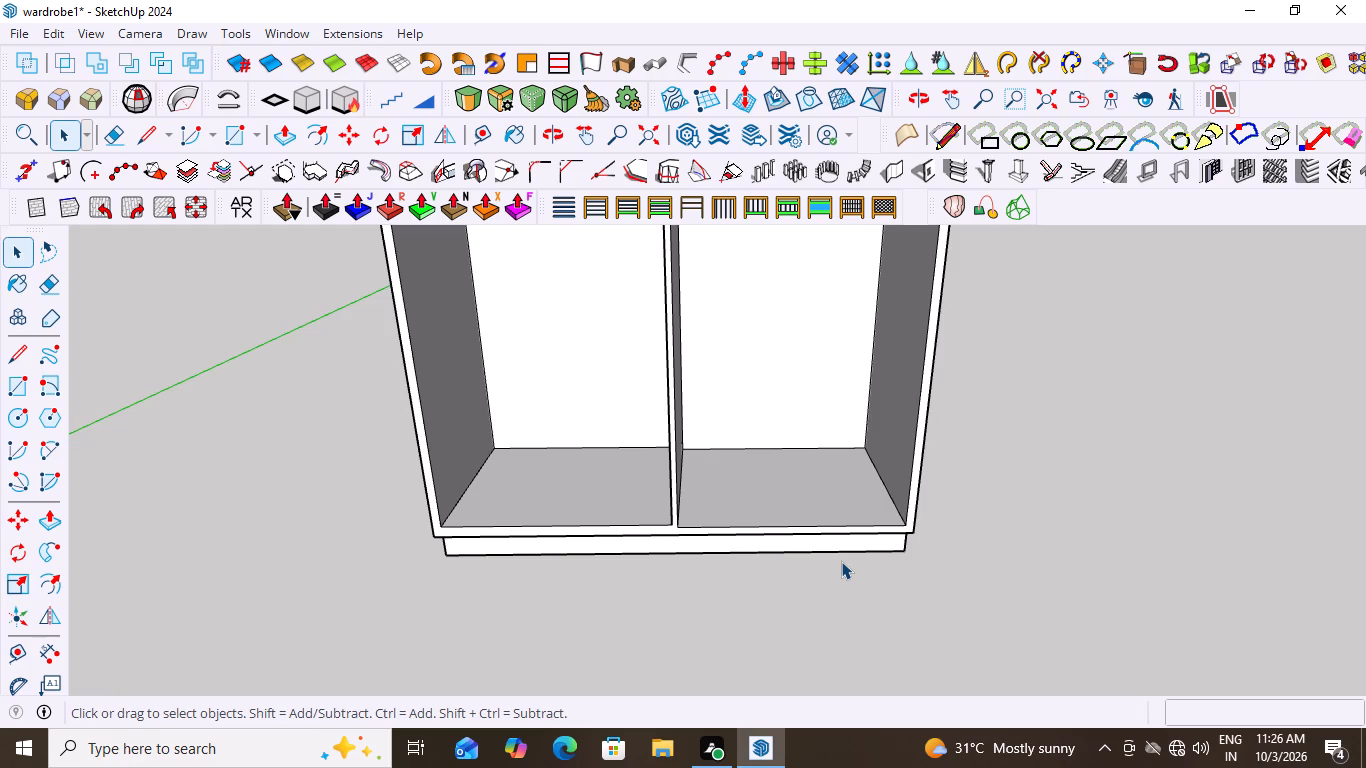
pyautogui.scroll(-2, 656, 616)
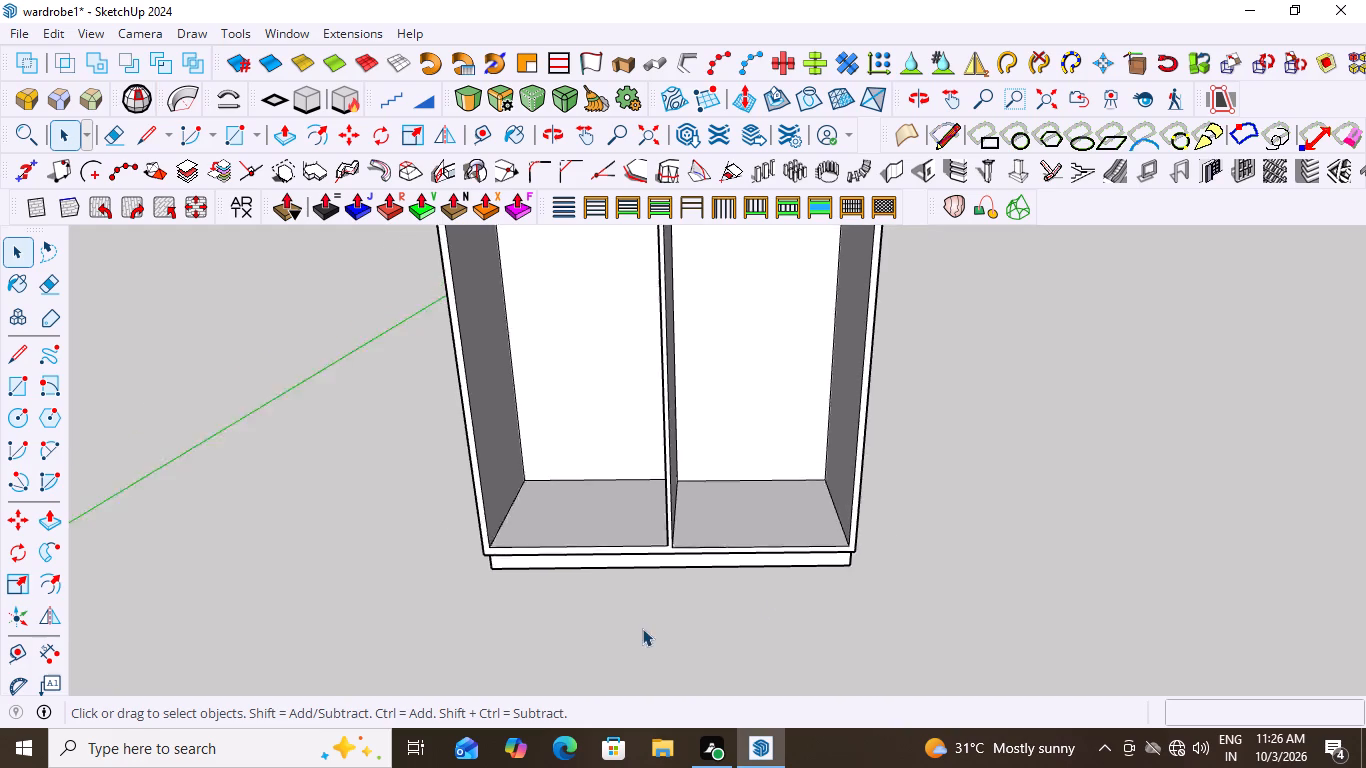
pyautogui.scroll(-4, 642, 628)
pyautogui.moveTo(936, 479); pyautogui.dragTo(651, 521, button='middle')
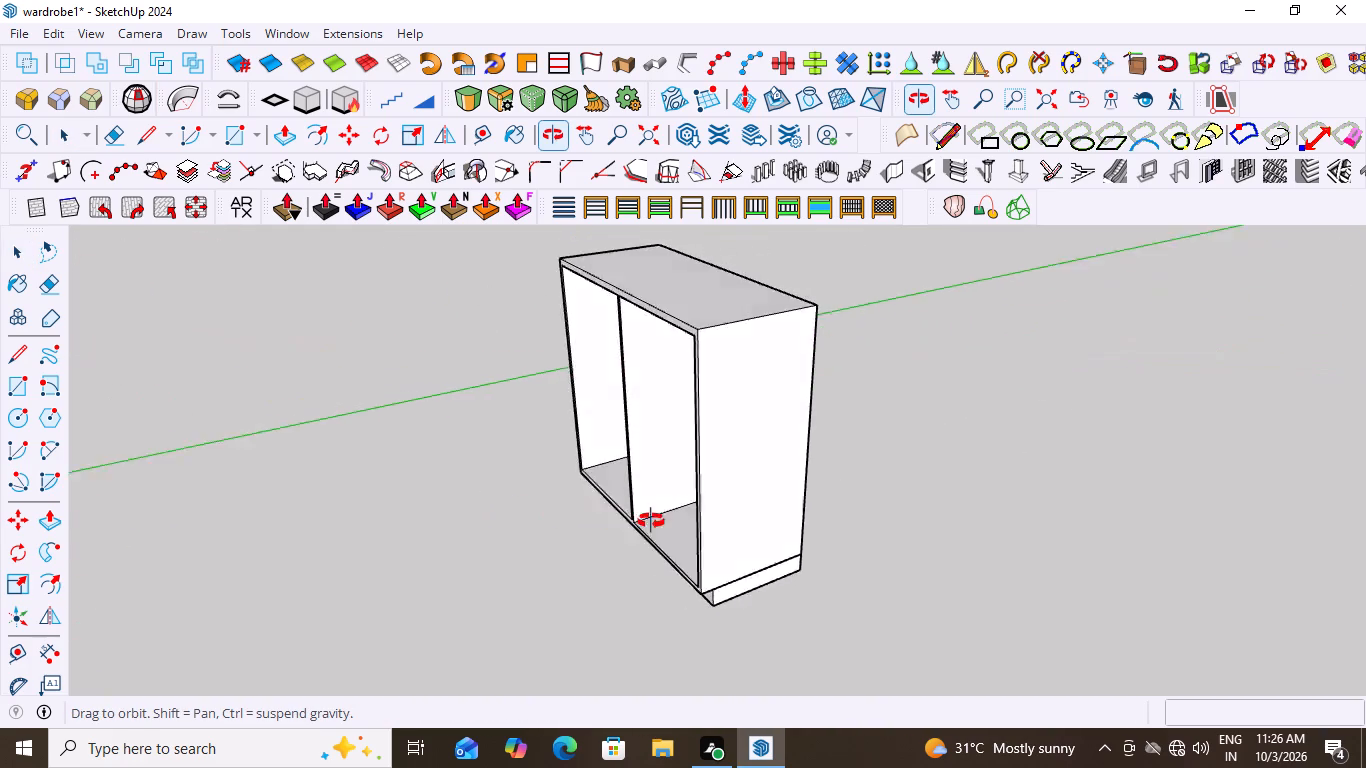
pyautogui.moveTo(651, 521); pyautogui.dragTo(1053, 537, button='middle')
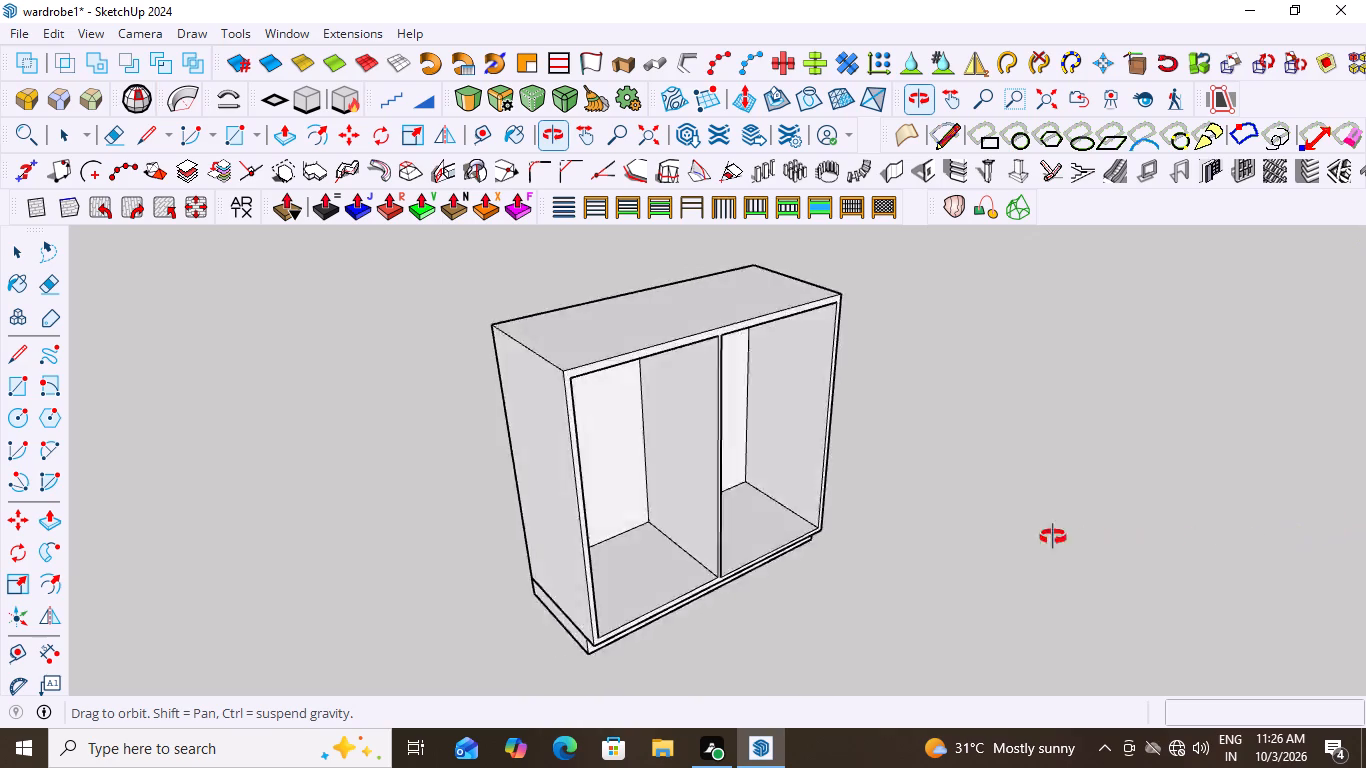
pyautogui.moveTo(1053, 537); pyautogui.dragTo(966, 433, button='middle')
pyautogui.scroll(6, 643, 519)
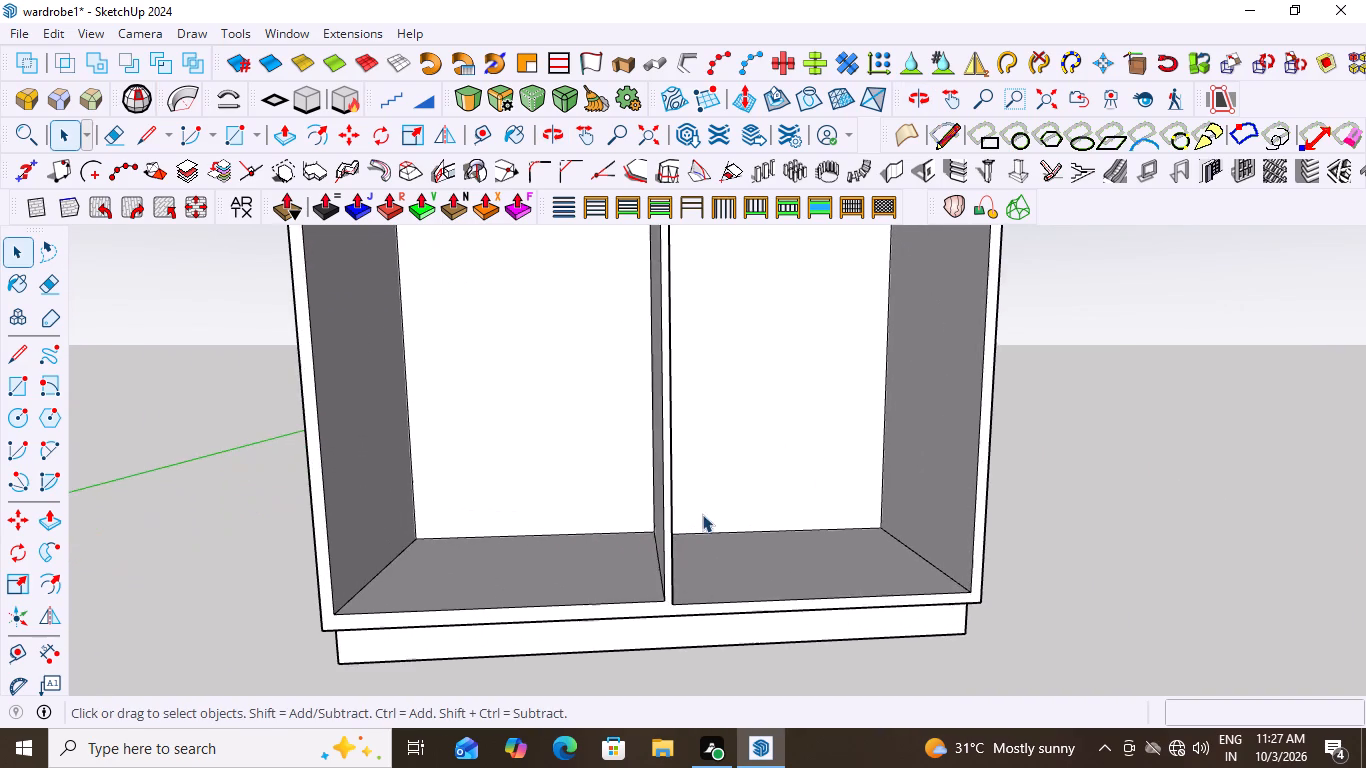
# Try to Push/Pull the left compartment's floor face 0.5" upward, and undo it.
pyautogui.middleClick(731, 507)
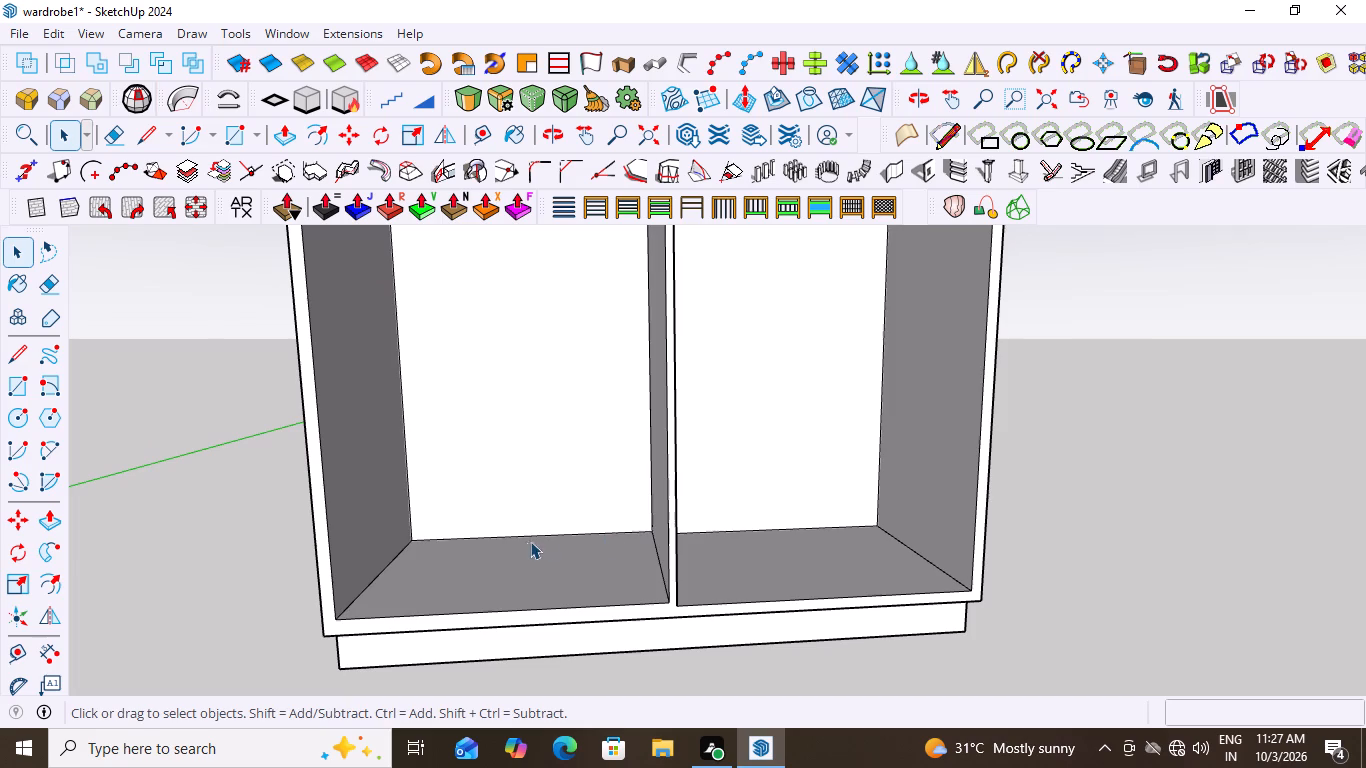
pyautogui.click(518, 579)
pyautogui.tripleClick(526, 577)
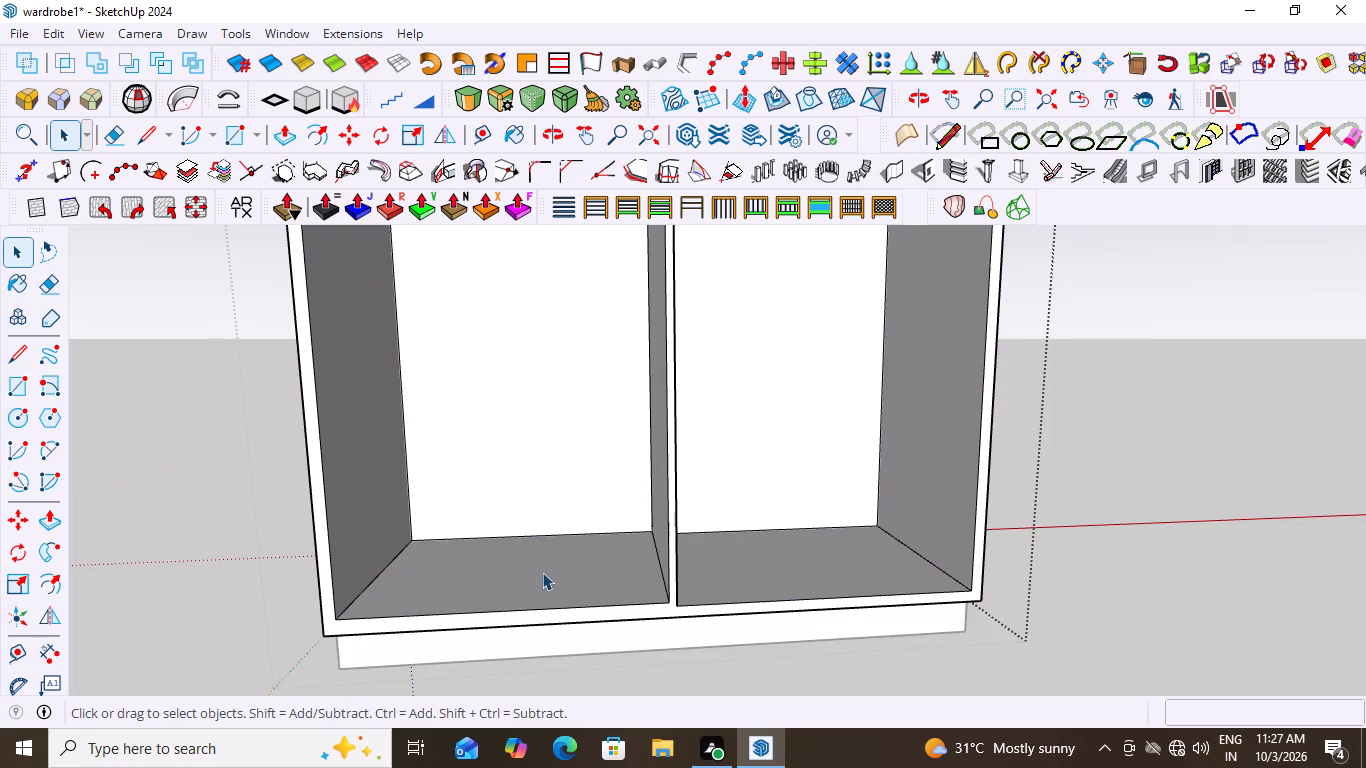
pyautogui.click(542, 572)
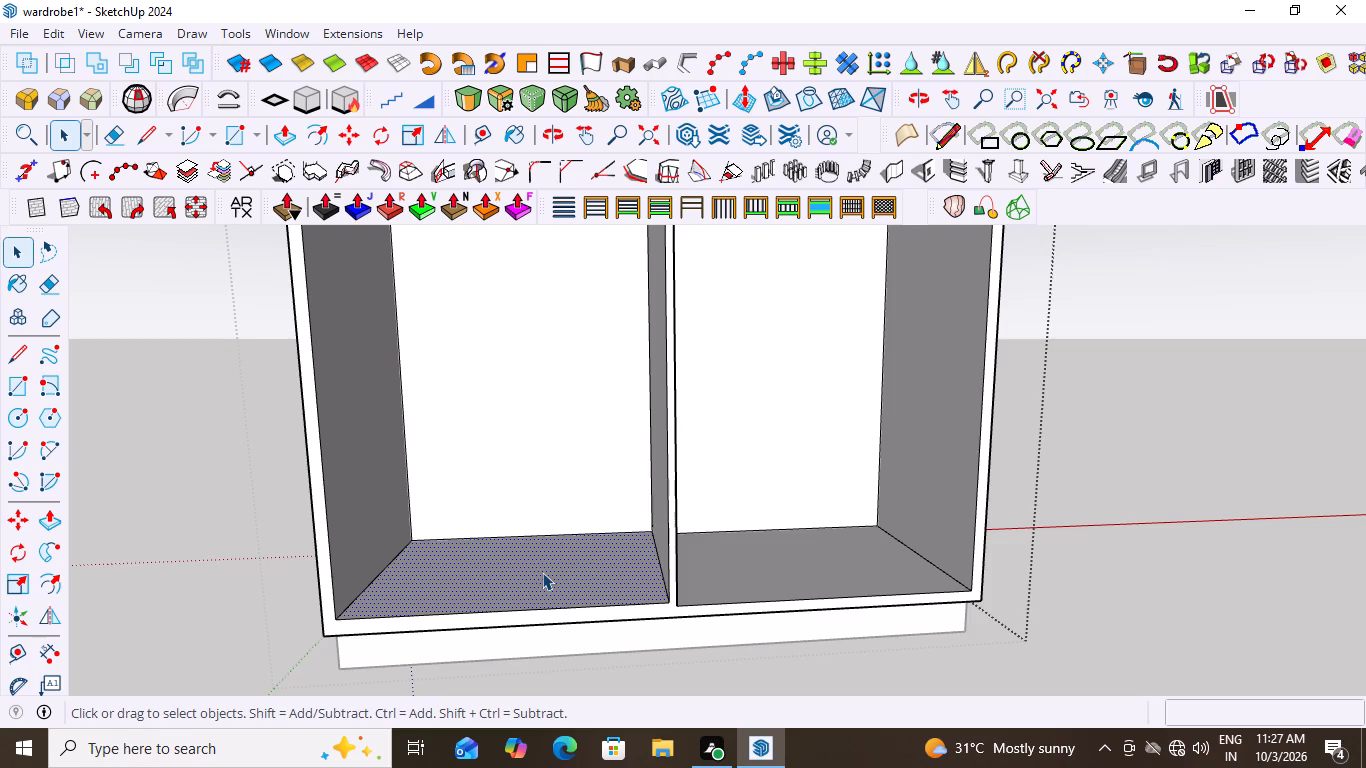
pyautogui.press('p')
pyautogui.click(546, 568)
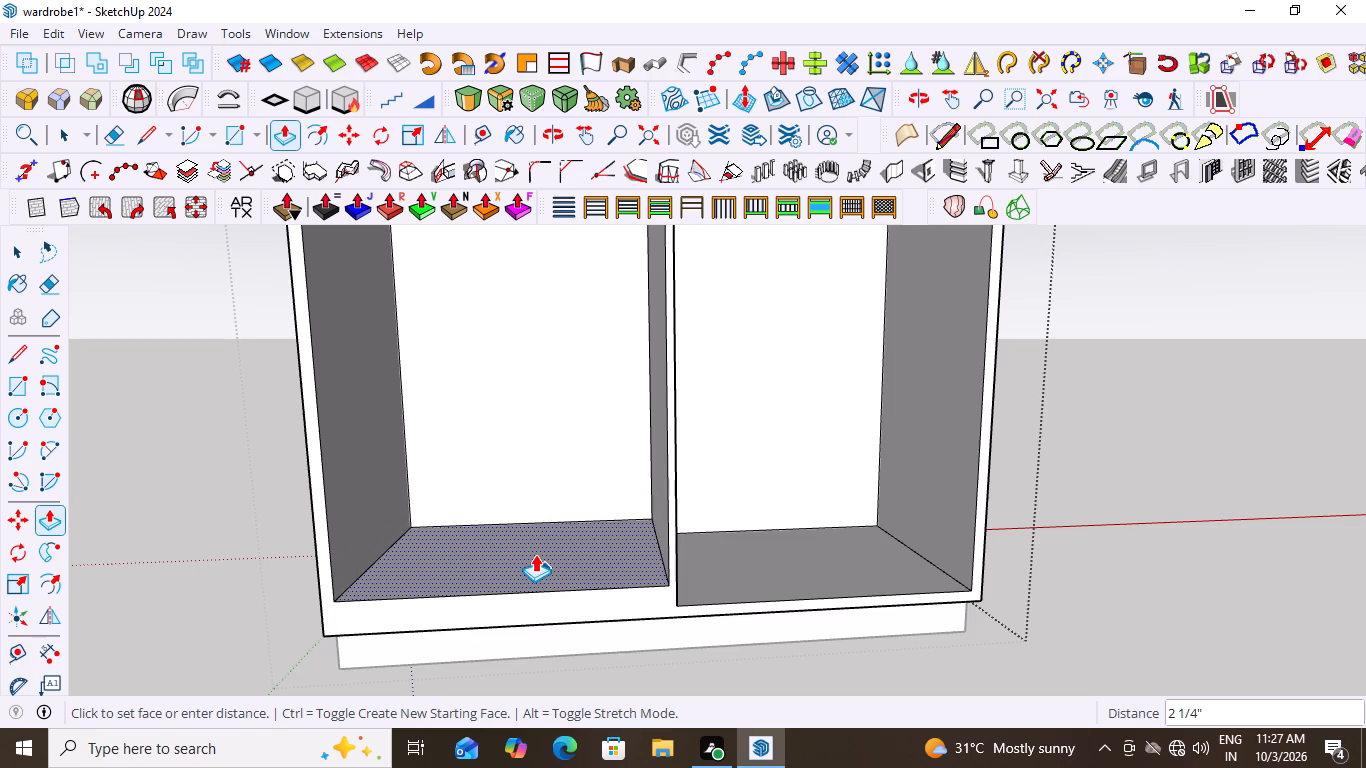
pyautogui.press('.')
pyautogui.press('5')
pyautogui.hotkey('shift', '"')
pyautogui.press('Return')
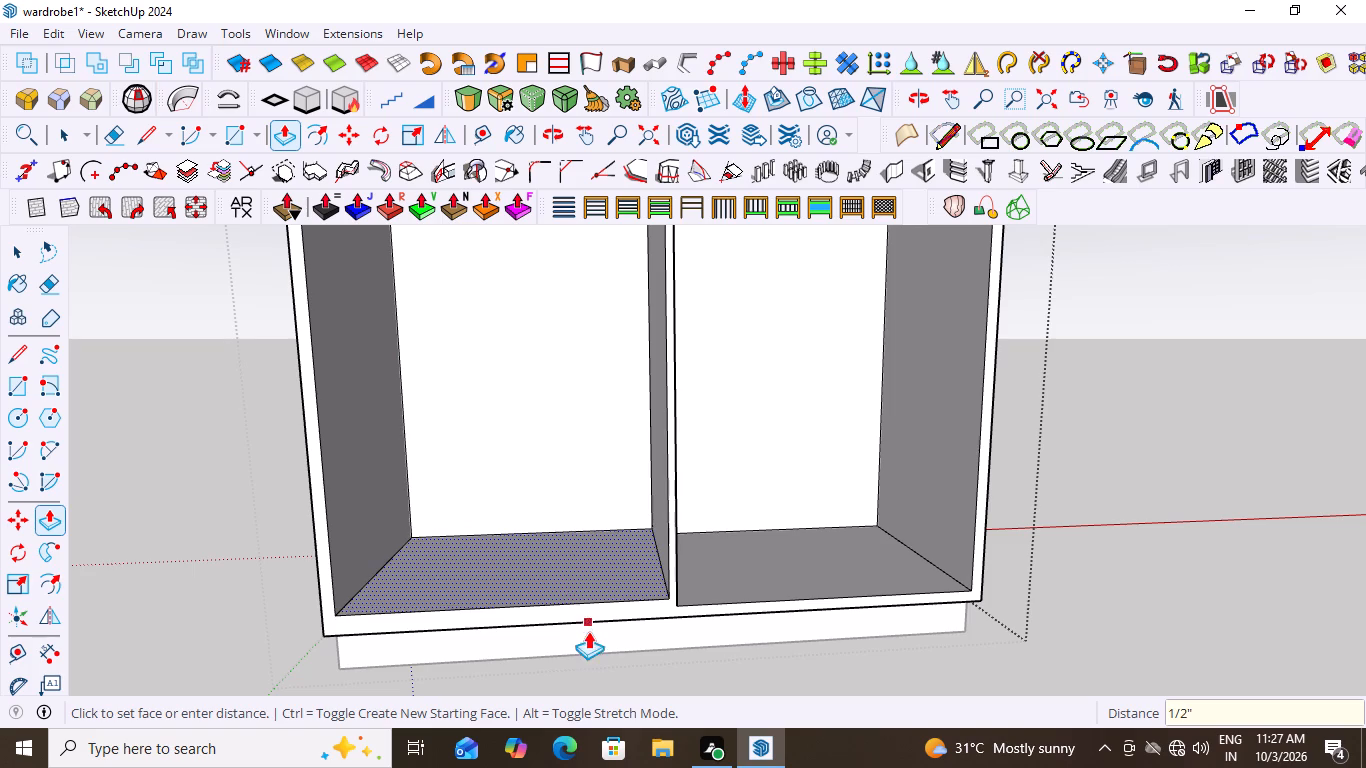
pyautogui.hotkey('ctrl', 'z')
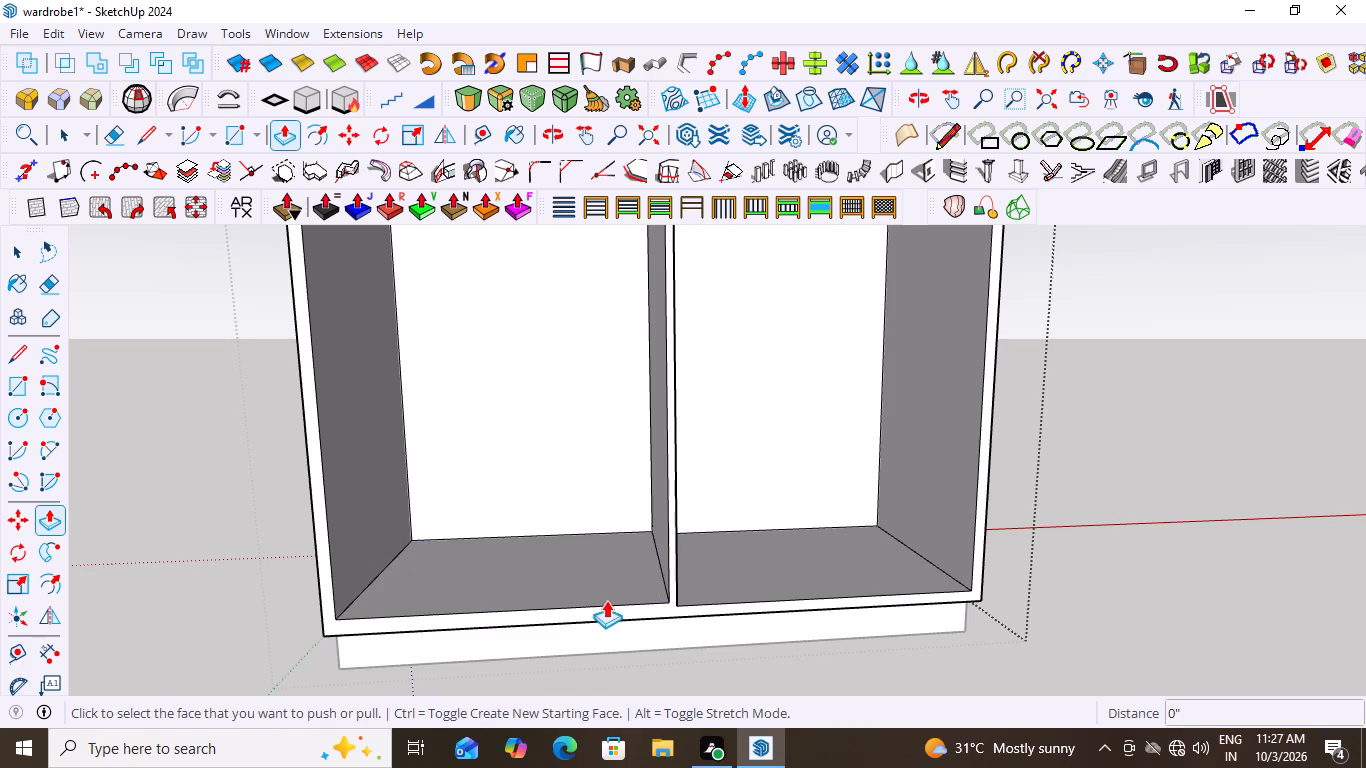
# Push/Pull the left compartment's floor face 0.5" downward to thin the bottom panel, and leave the wardrobe group.
pyautogui.click(613, 568)
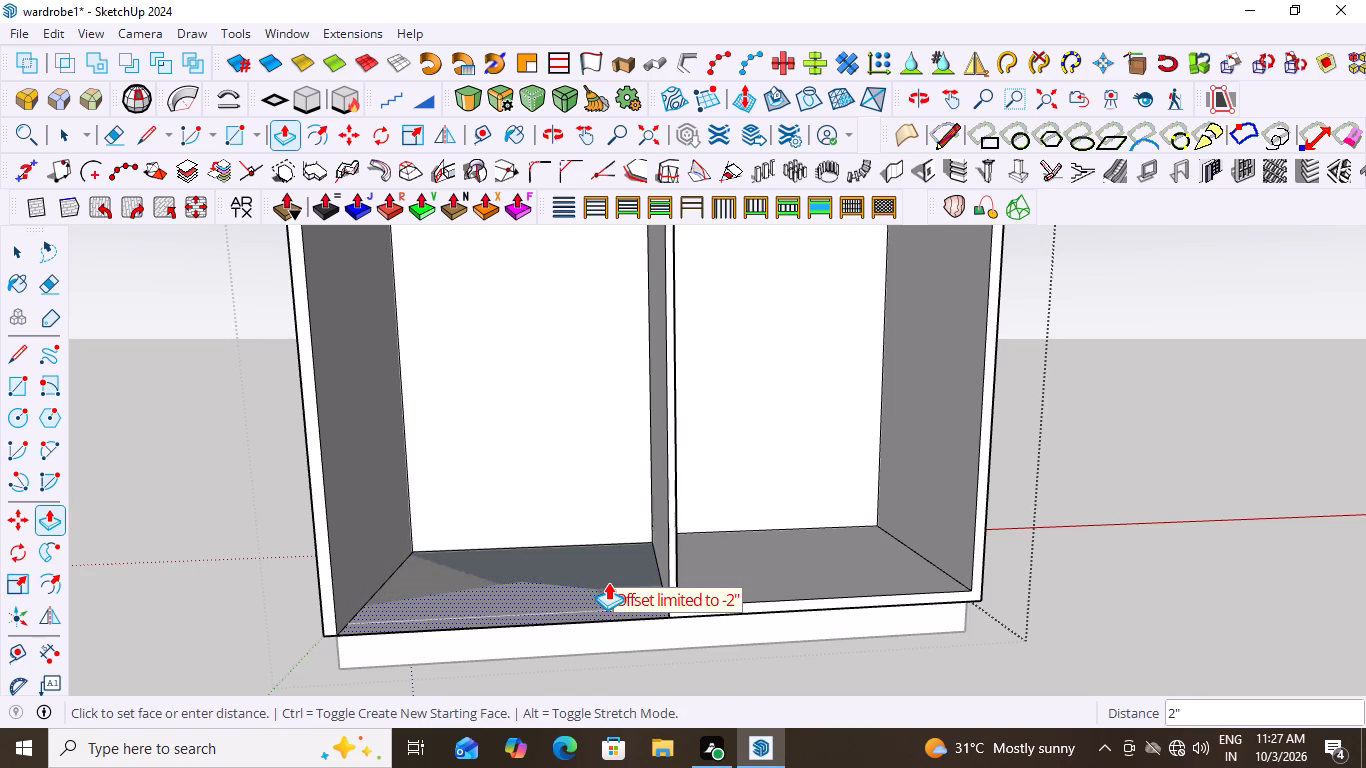
pyautogui.press('.')
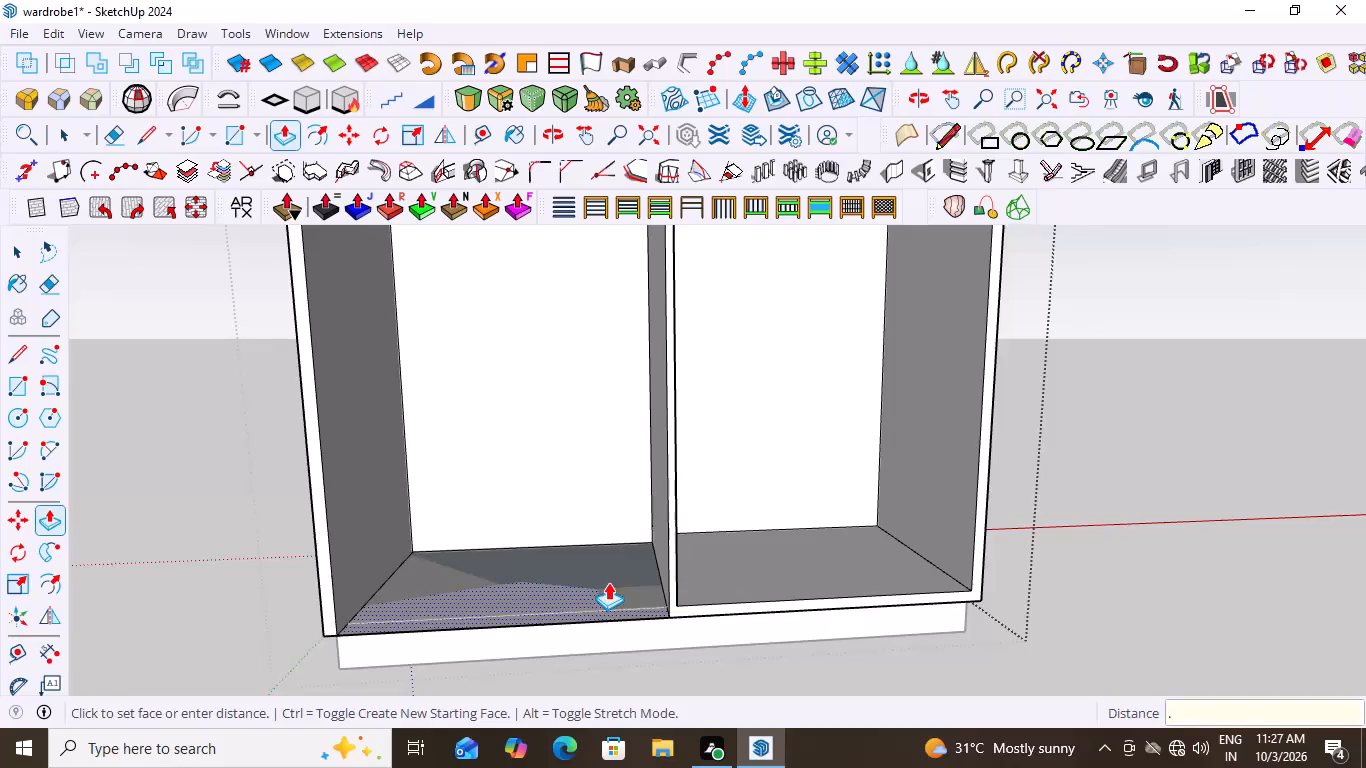
pyautogui.press('5')
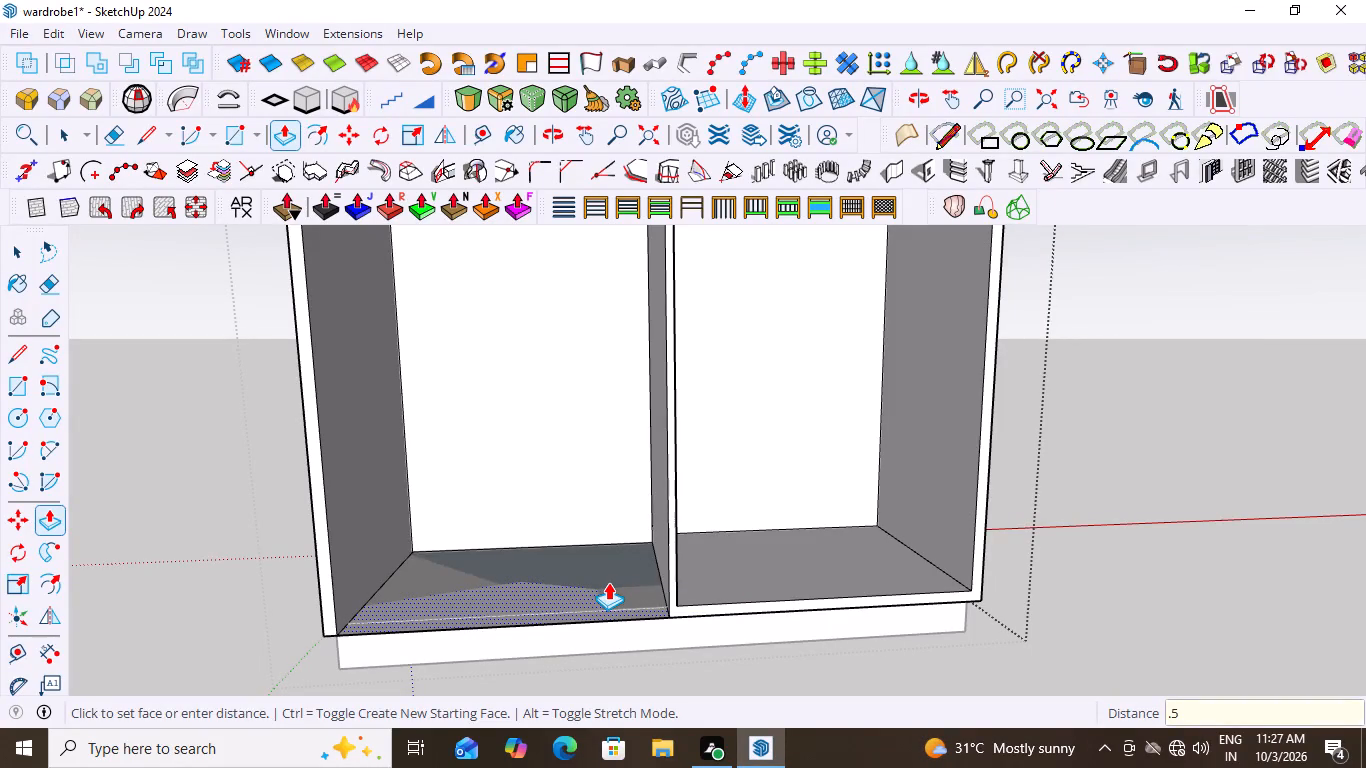
pyautogui.hotkey('shift', '"')
pyautogui.press('Return')
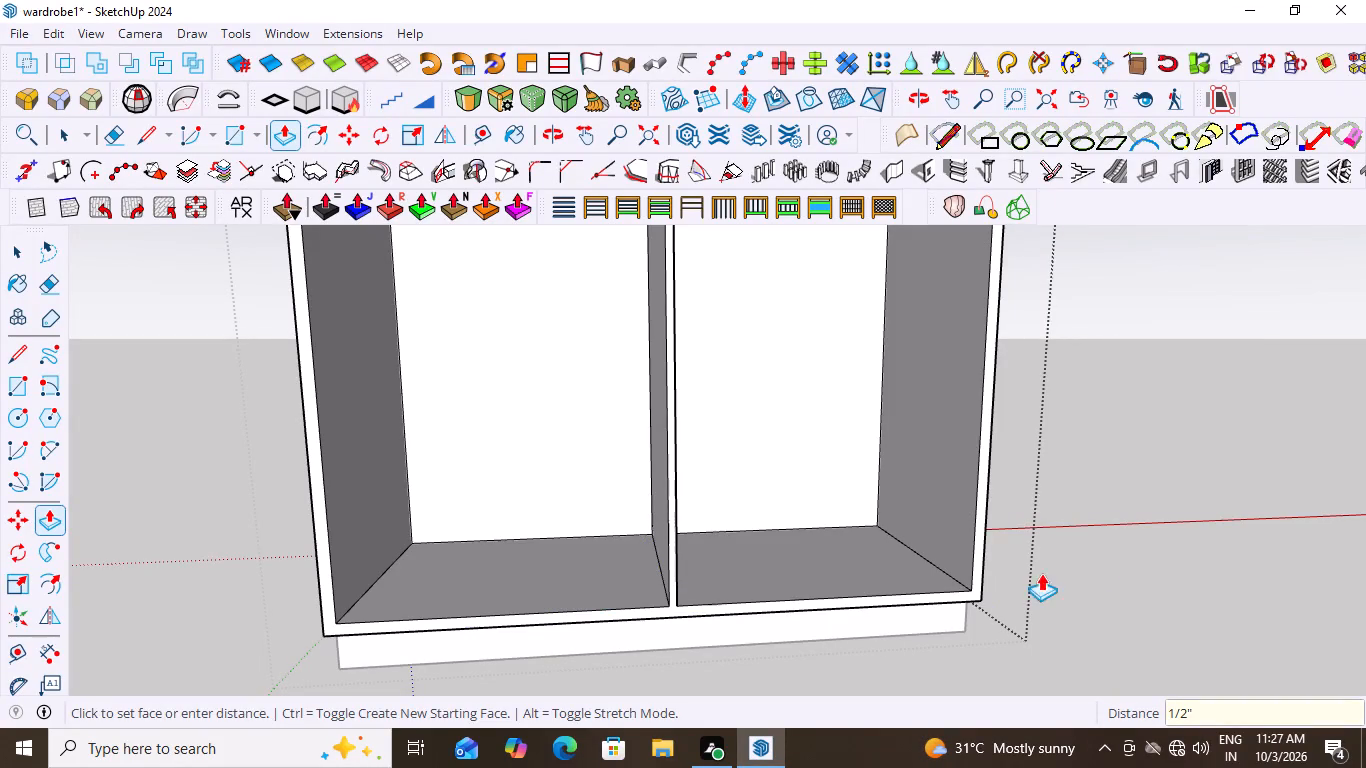
pyautogui.press('space')
pyautogui.click(1105, 525)
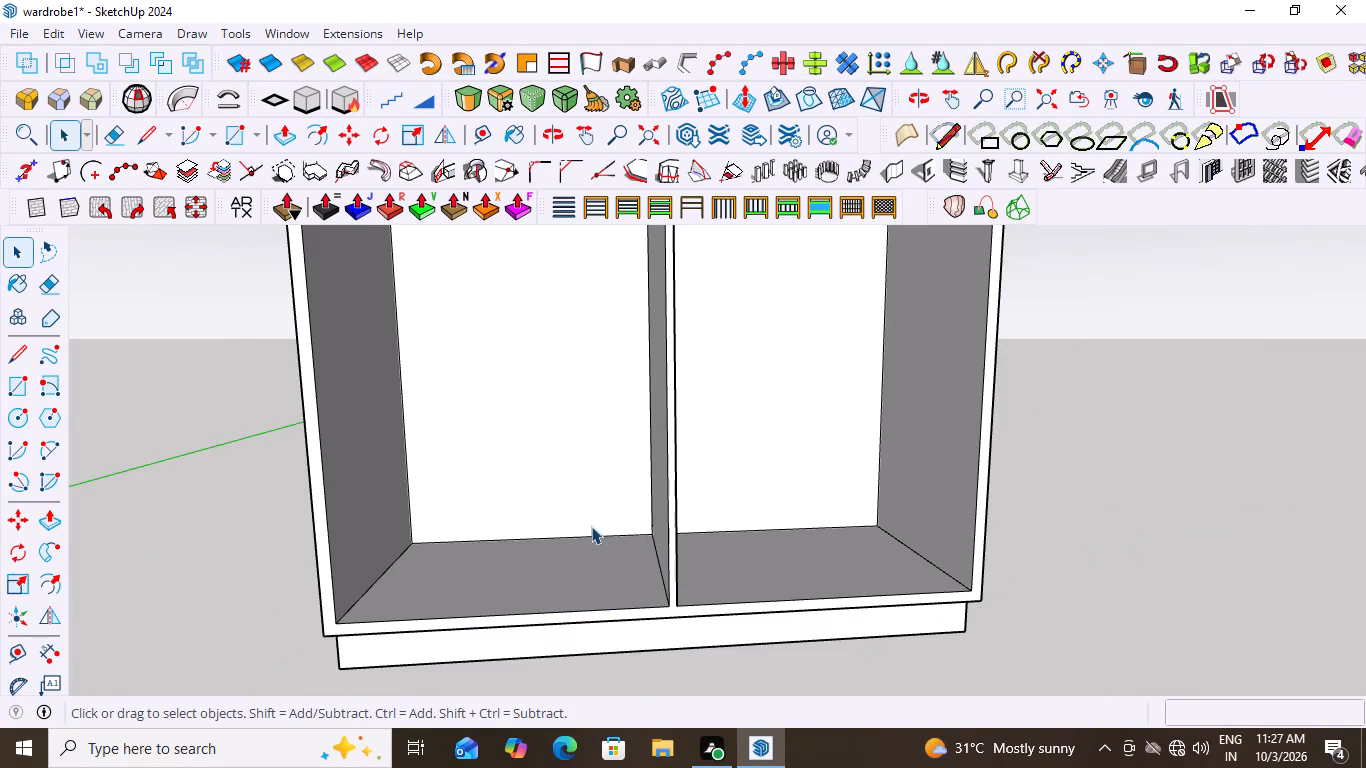
# Examine the floors of both compartments and the bottom panel's front edge from the front, side and above.
pyautogui.scroll(-3, 700, 547)
pyautogui.moveTo(850, 565); pyautogui.dragTo(786, 506, button='middle')
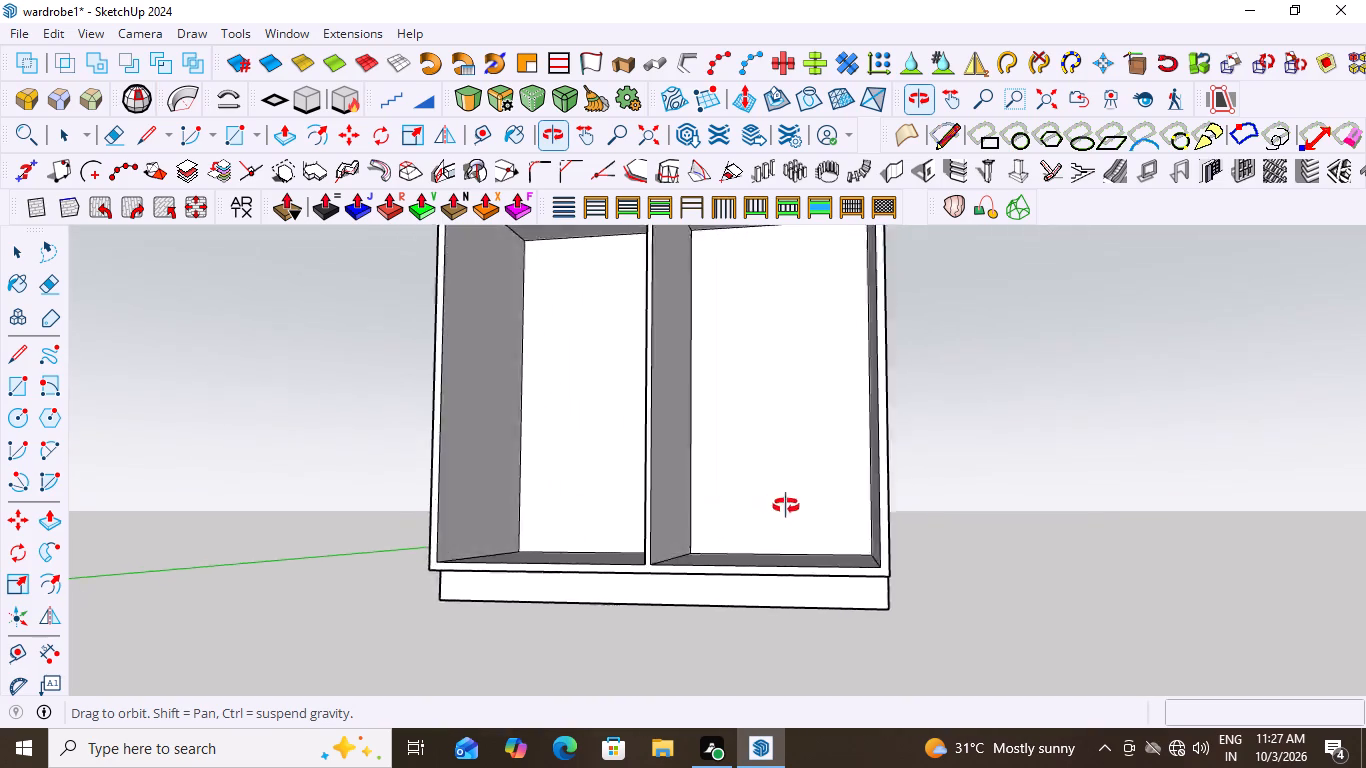
pyautogui.moveTo(786, 506); pyautogui.dragTo(841, 525, button='middle')
pyautogui.scroll(3, 824, 591)
pyautogui.moveTo(642, 546); pyautogui.dragTo(535, 600, button='middle')
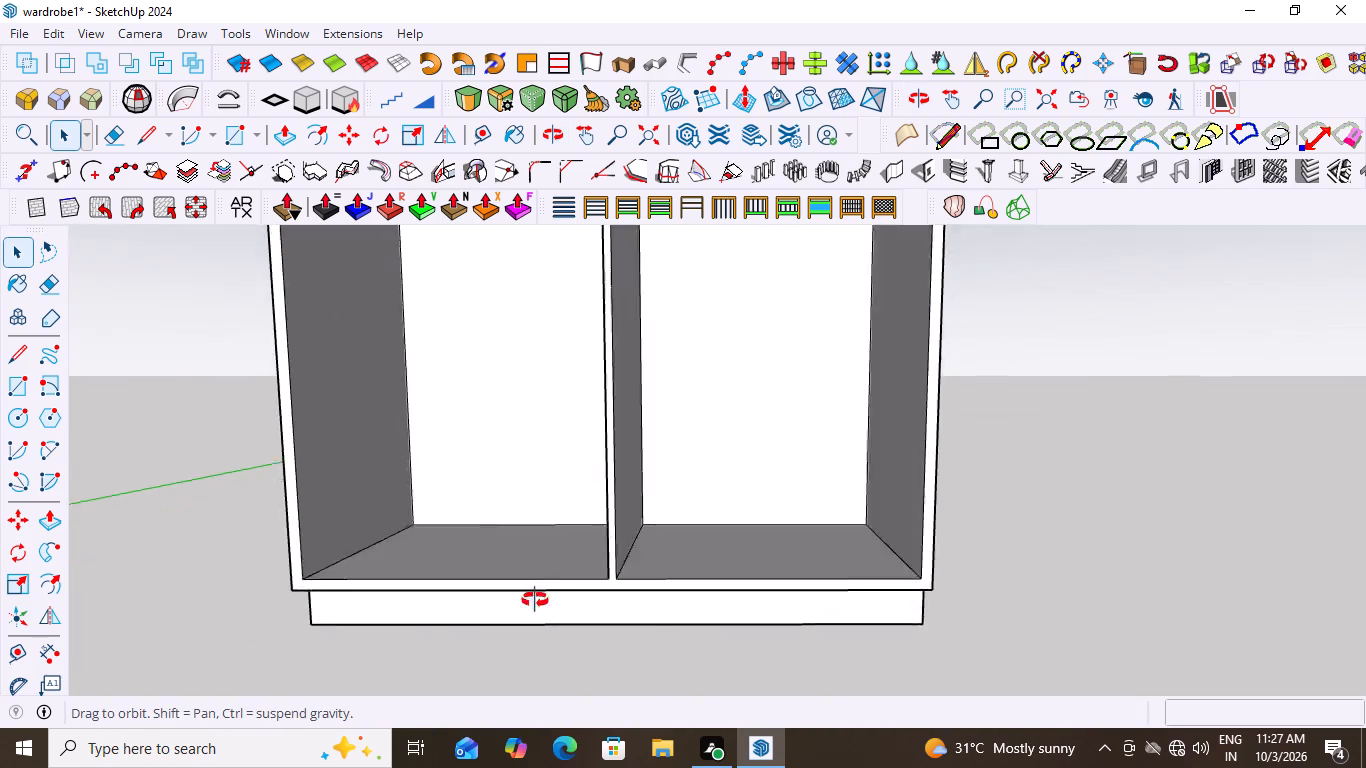
pyautogui.moveTo(535, 600); pyautogui.dragTo(852, 622, button='middle')
pyautogui.middleClick(692, 593)
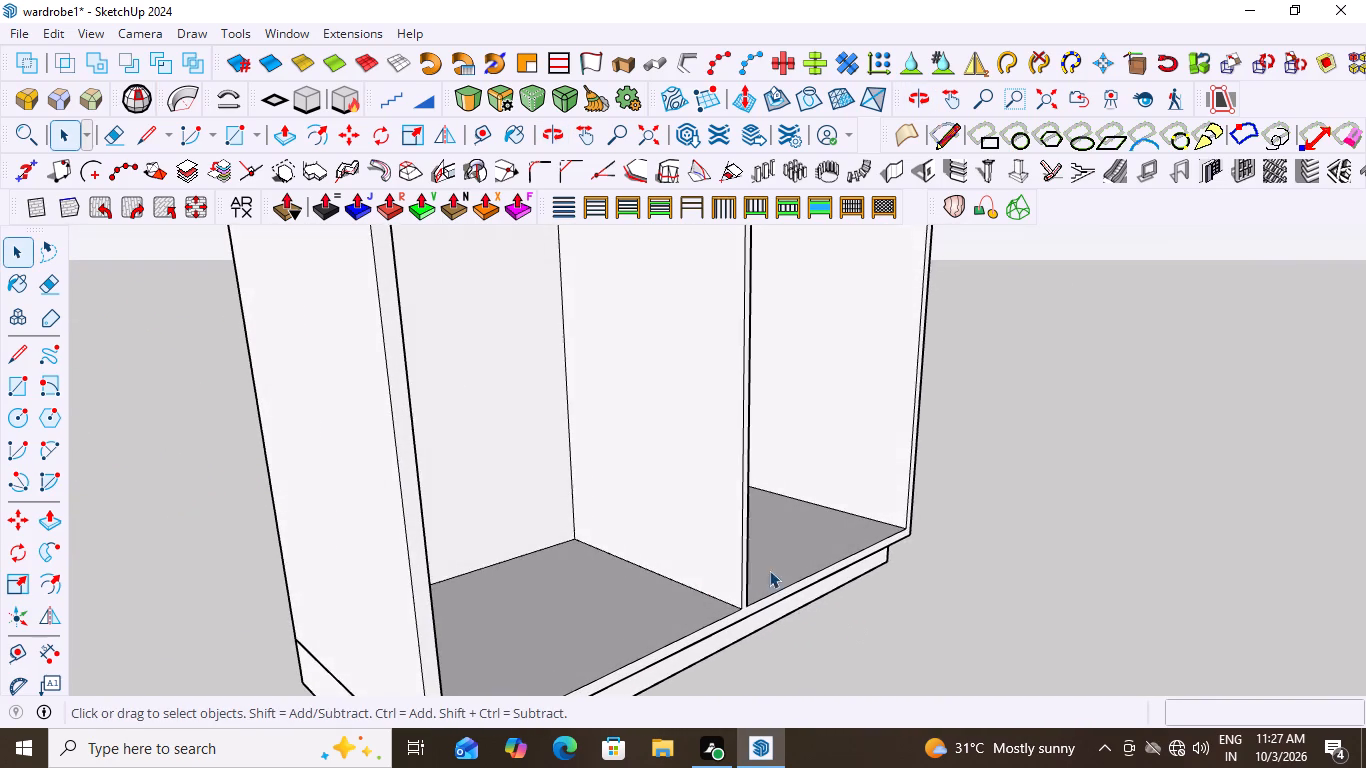
pyautogui.scroll(-2, 769, 570)
pyautogui.scroll(-2, 532, 558)
pyautogui.moveTo(765, 538); pyautogui.dragTo(579, 536, button='middle')
pyautogui.scroll(1, 579, 536)
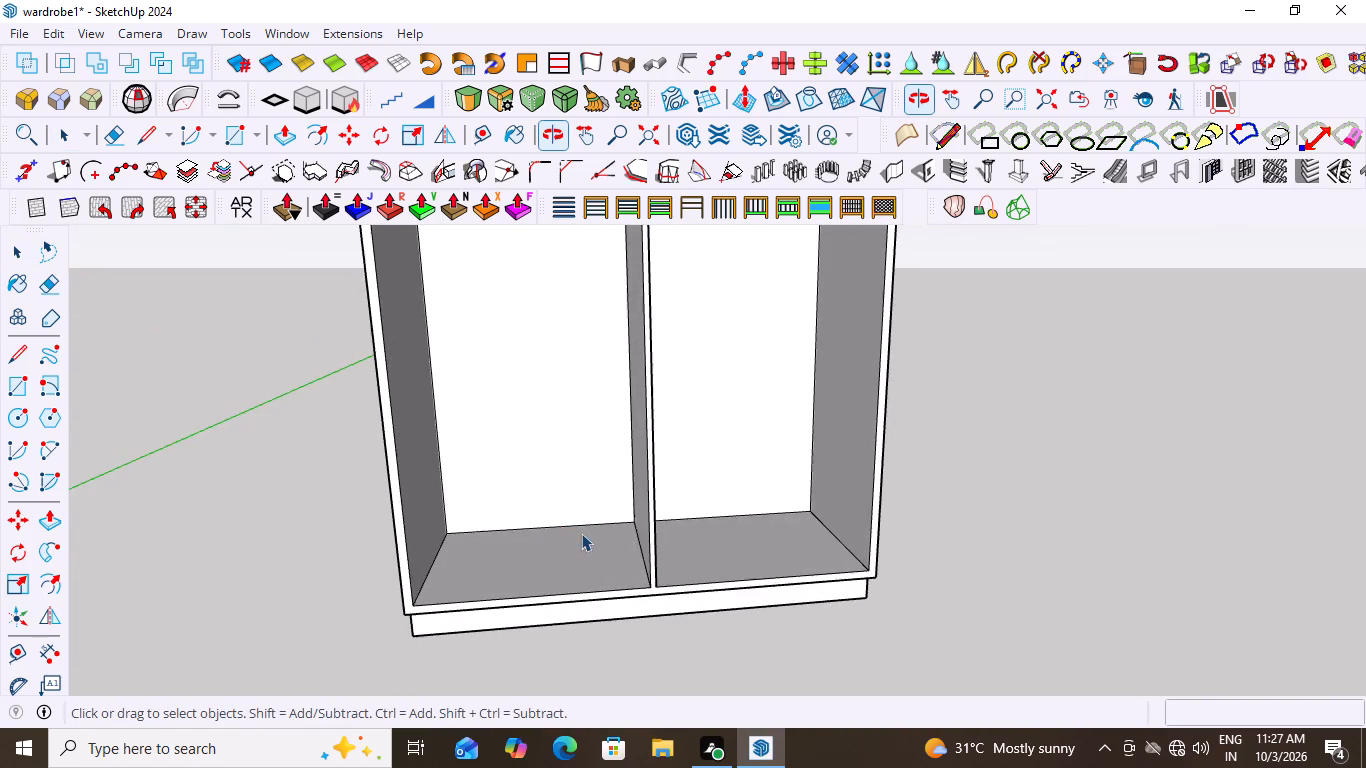
pyautogui.scroll(9, 652, 532)
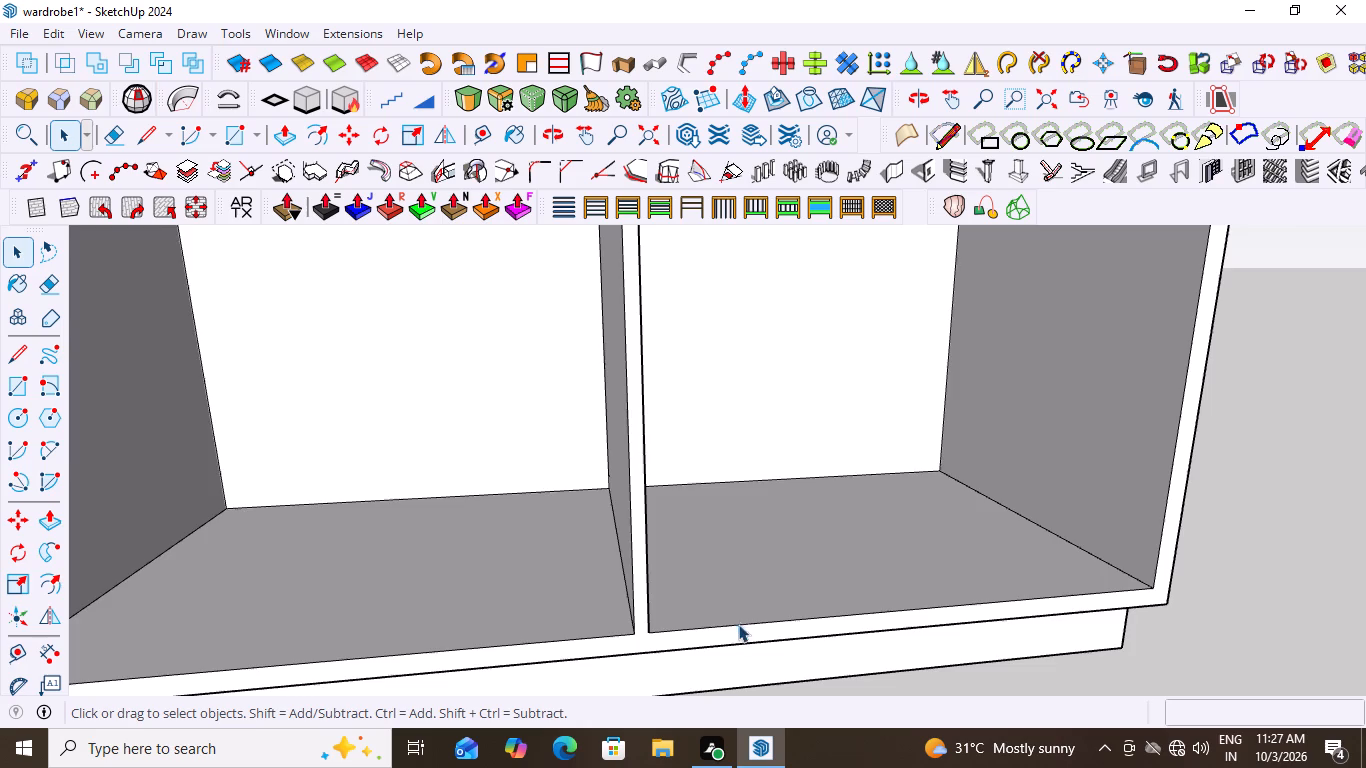
pyautogui.scroll(-3, 800, 539)
# Measure the bottom panel's thickness at the foot of the central partition with the Dimension tool.
pyautogui.click(45, 655)
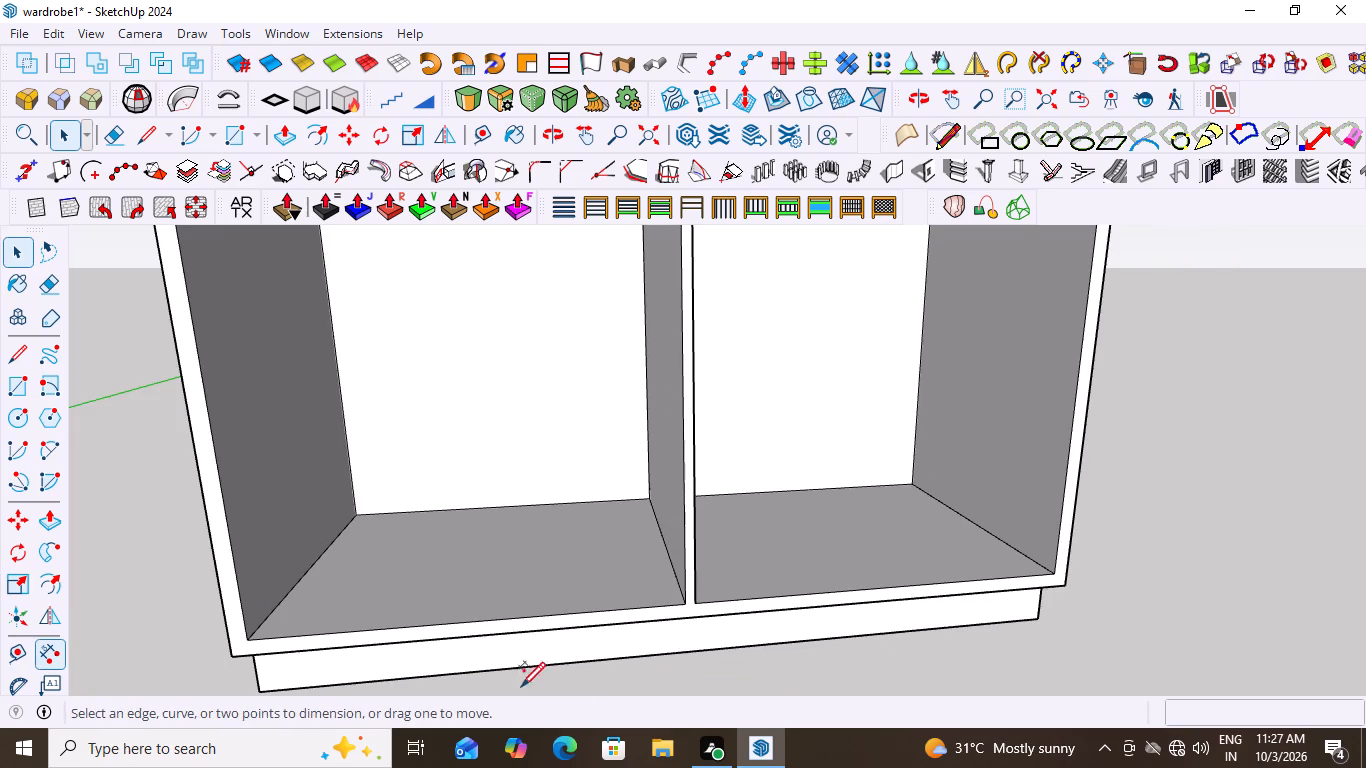
pyautogui.scroll(3, 993, 674)
pyautogui.scroll(6, 604, 628)
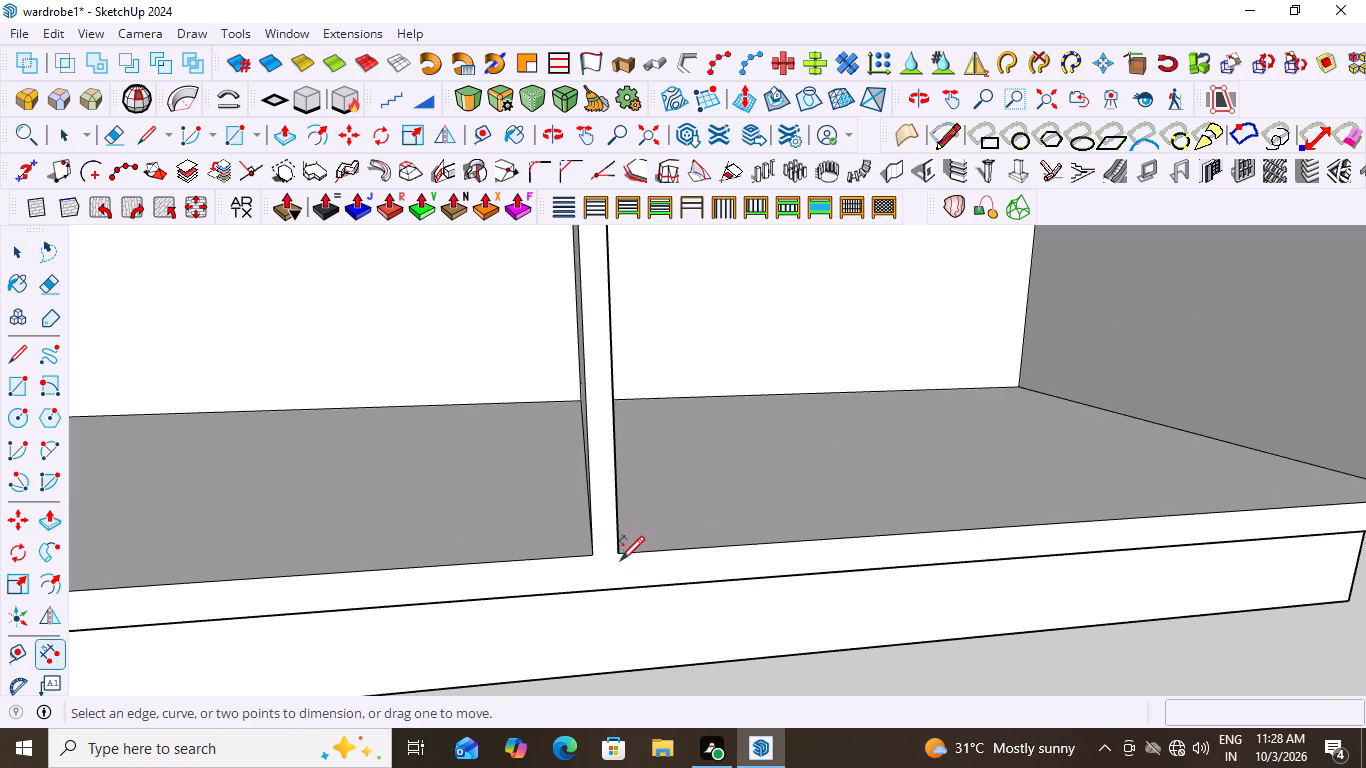
pyautogui.click(616, 553)
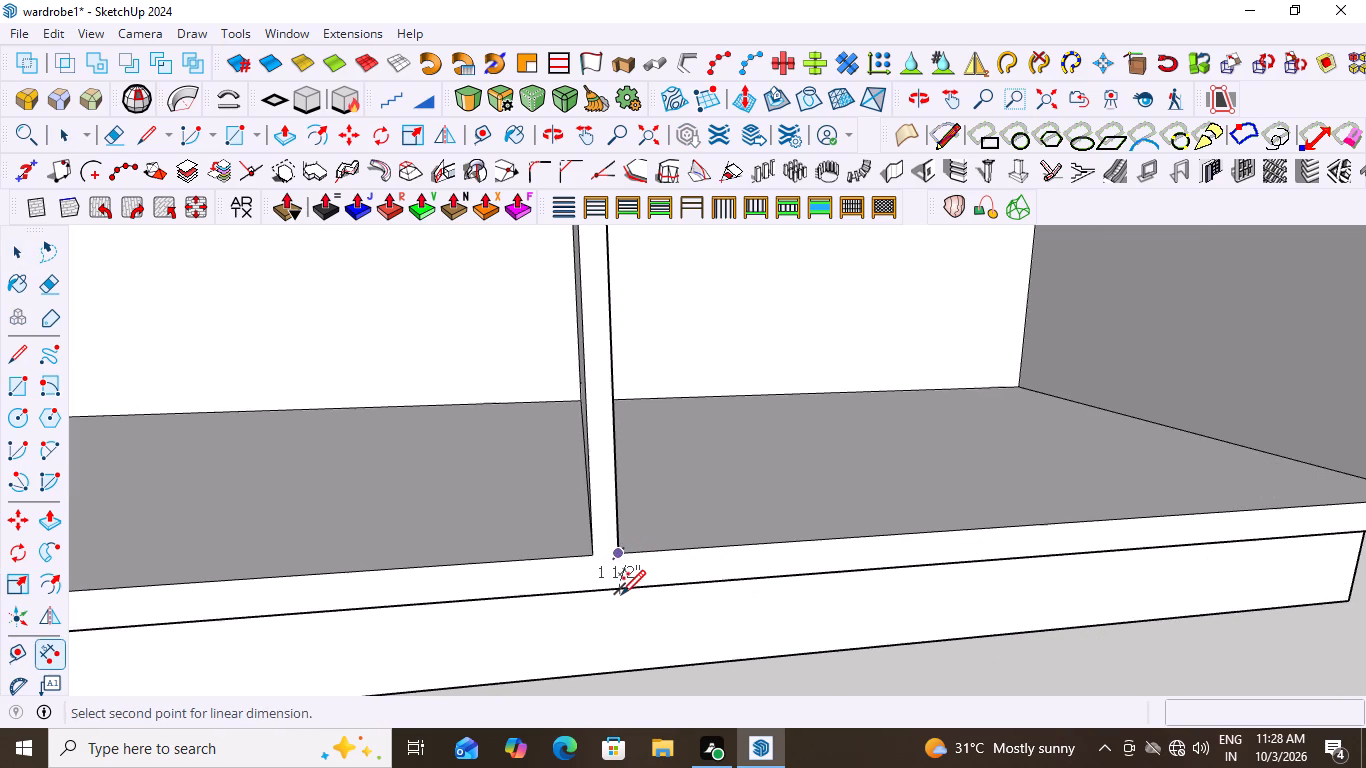
pyautogui.scroll(7, 621, 593)
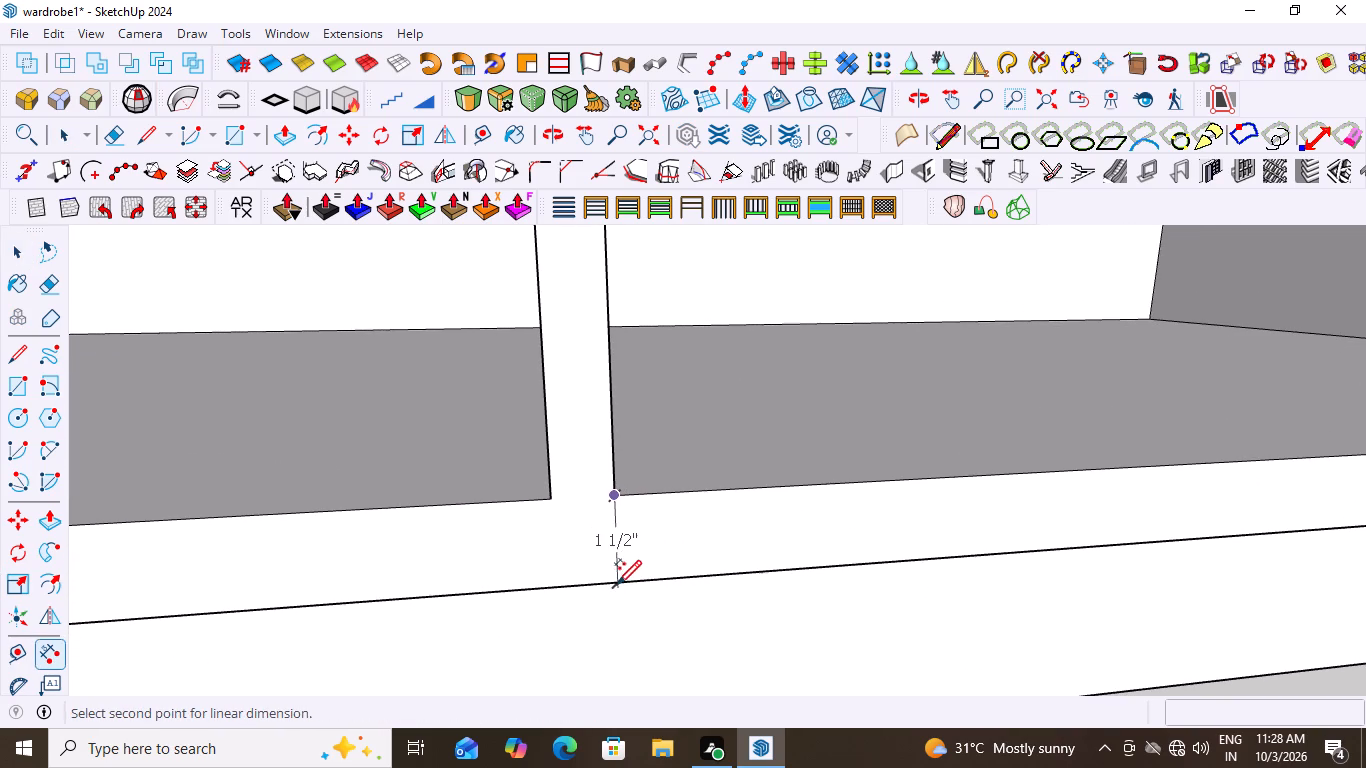
pyautogui.click(619, 583)
pyautogui.scroll(-2, 639, 557)
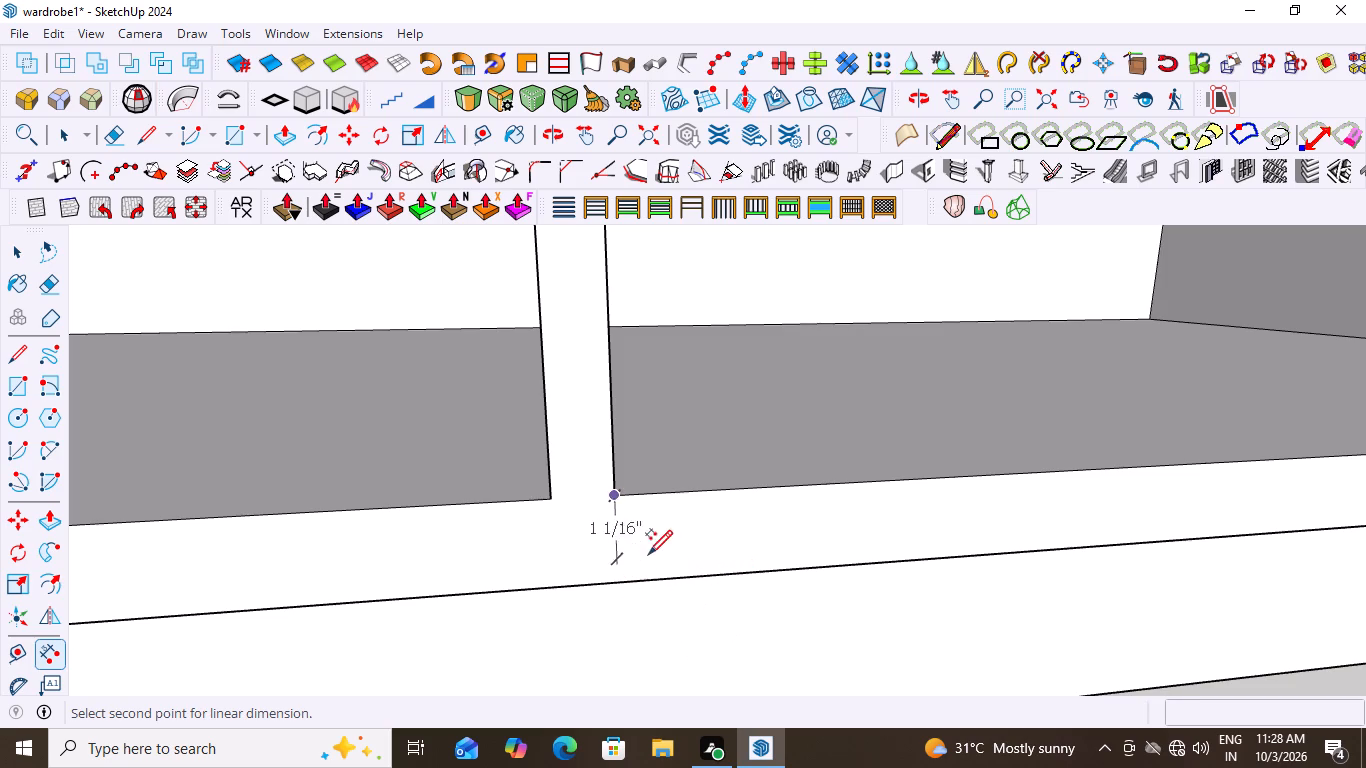
pyautogui.scroll(-7, 648, 553)
pyautogui.press('space')
pyautogui.scroll(-8, 759, 505)
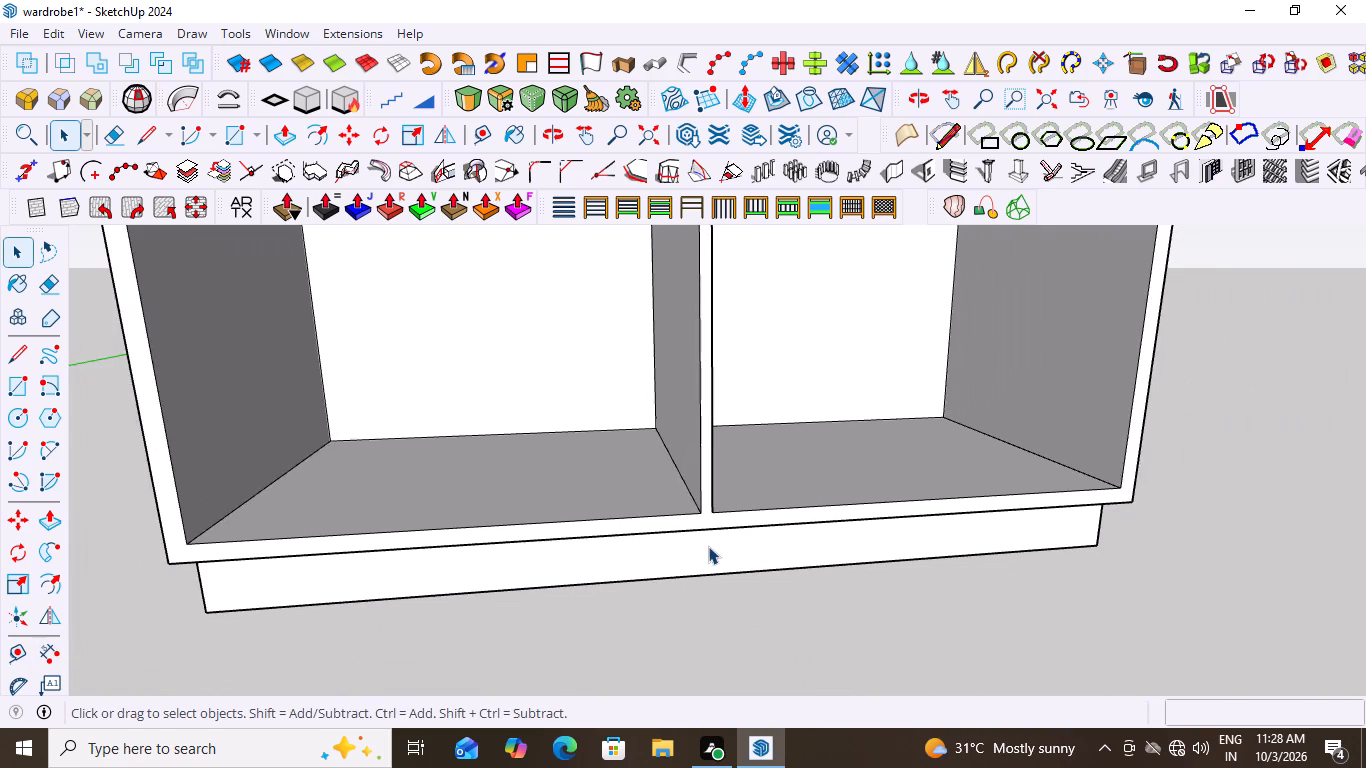
# Measure the bottom panel's thickness at the right compartment's outer front corner with the Dimension tool.
pyautogui.scroll(-2, 694, 549)
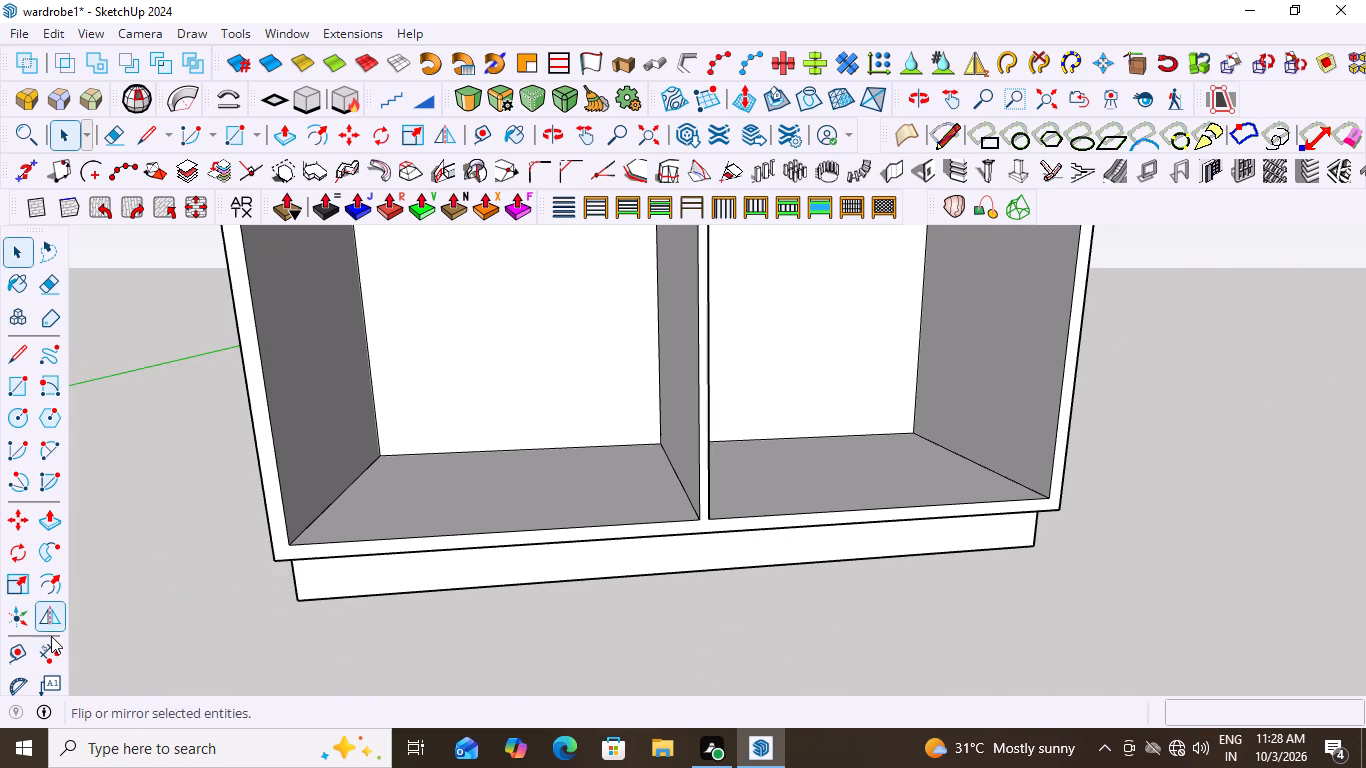
pyautogui.click(48, 649)
pyautogui.scroll(10, 1066, 524)
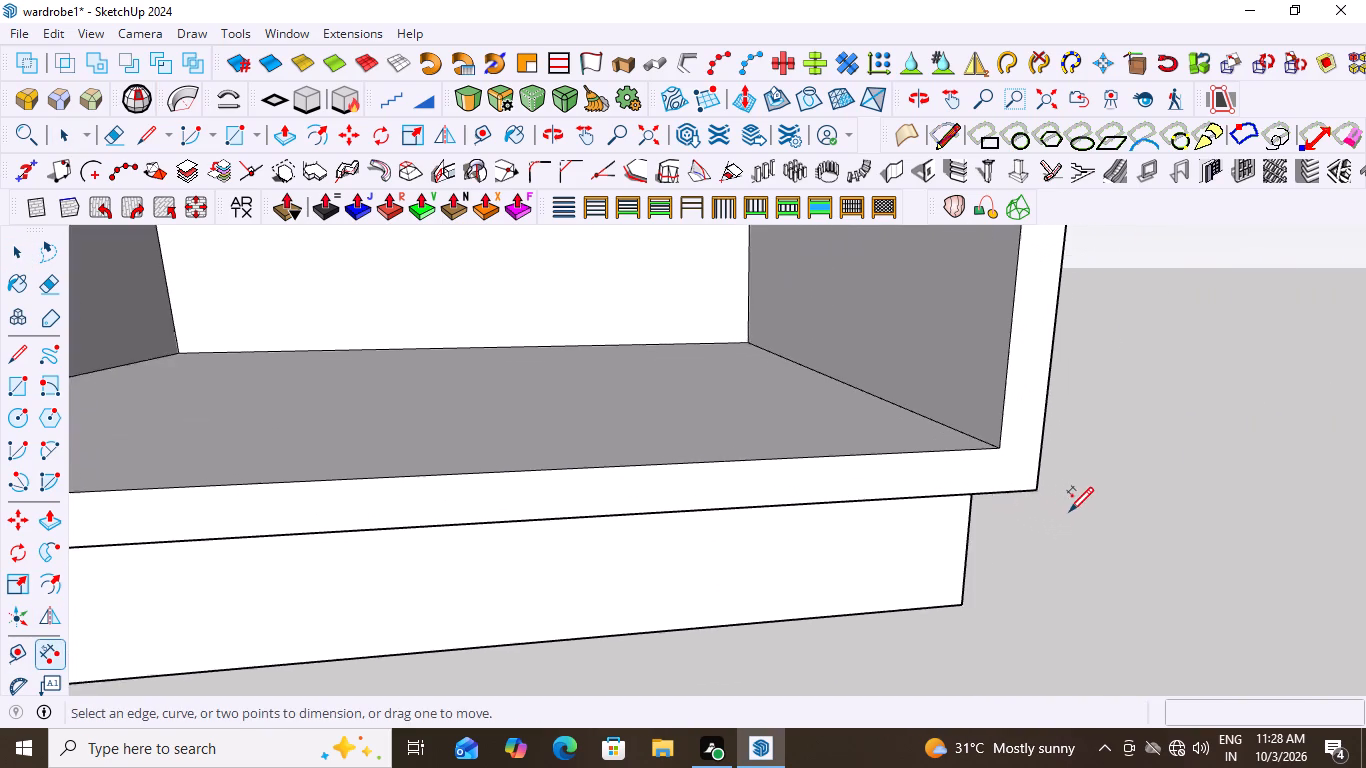
pyautogui.scroll(1, 1069, 510)
pyautogui.click(987, 438)
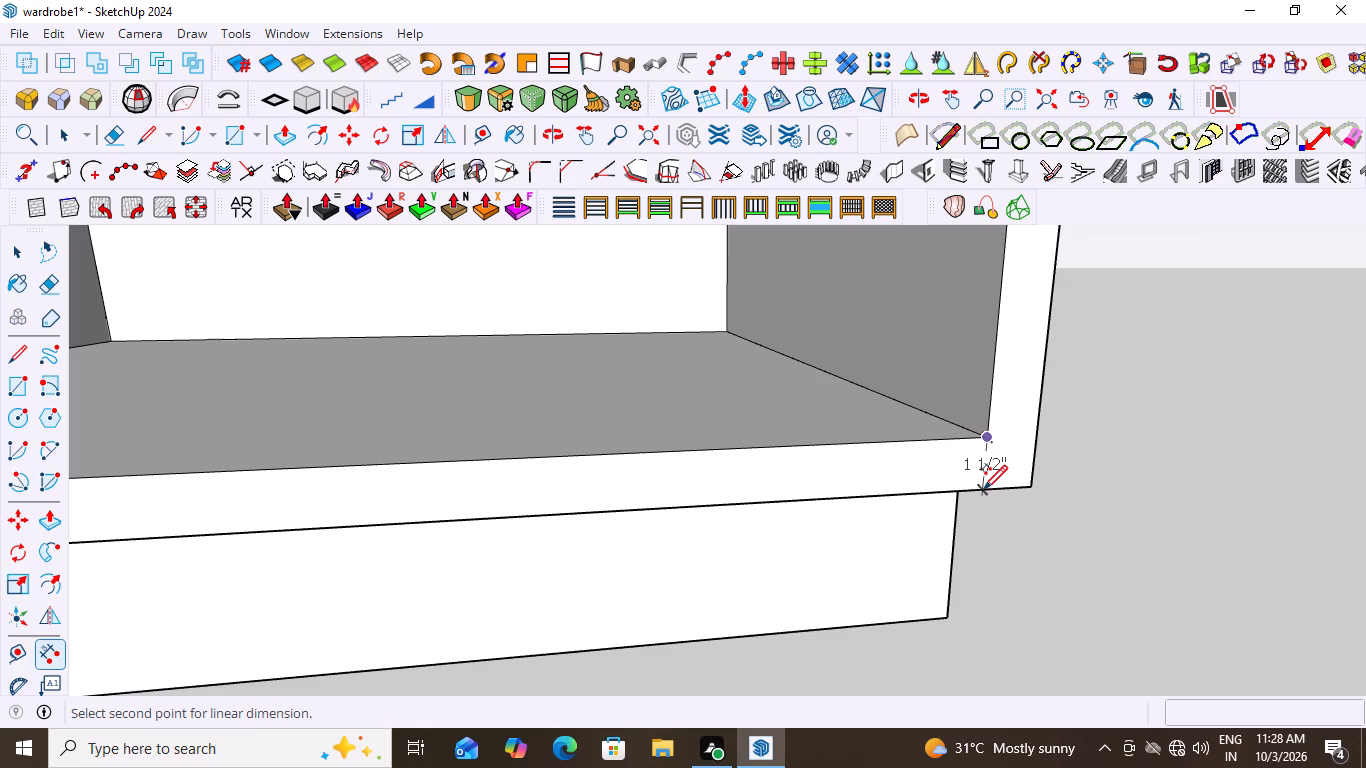
pyautogui.click(983, 488)
pyautogui.press('space')
# Measure the right side panel's and top panel's thickness from the right compartment's upper outer front corner.
pyautogui.scroll(-11, 1013, 508)
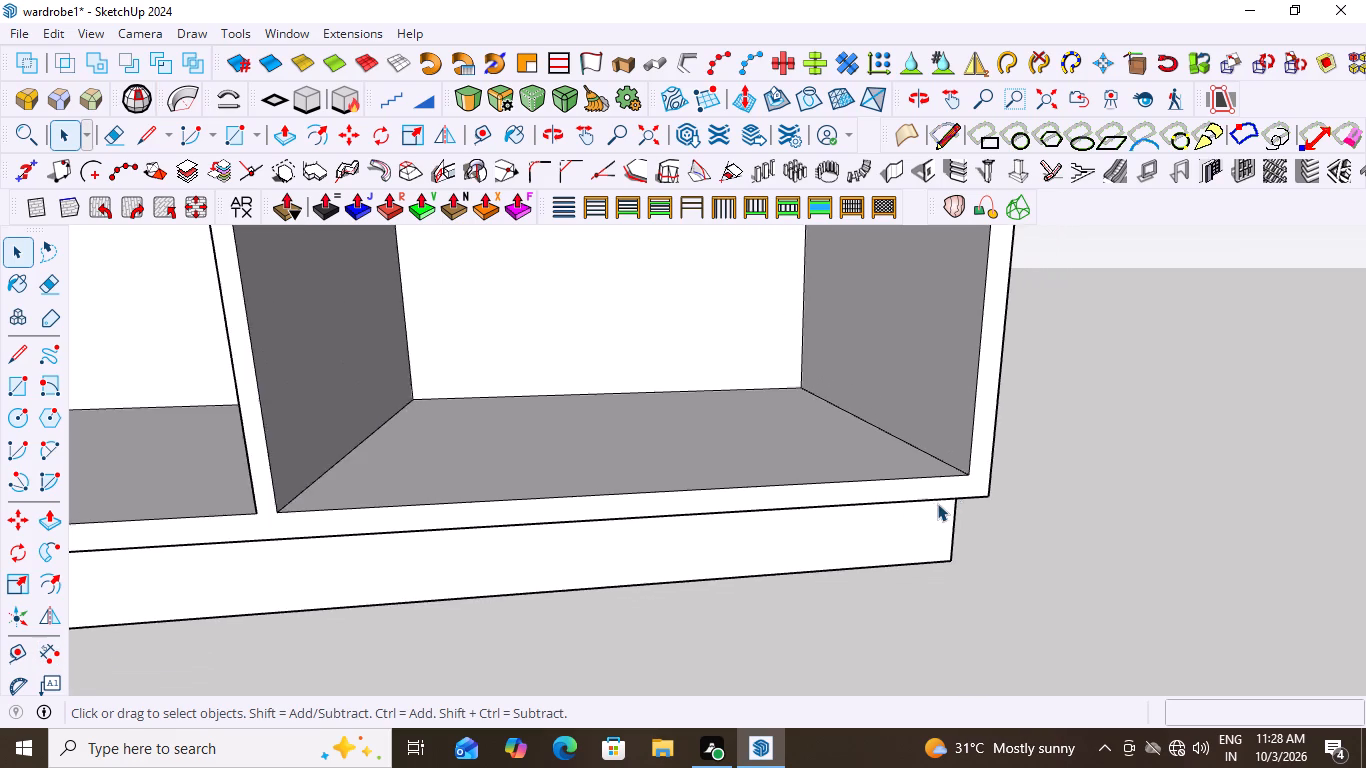
pyautogui.scroll(-16, 1010, 362)
pyautogui.scroll(-7, 868, 408)
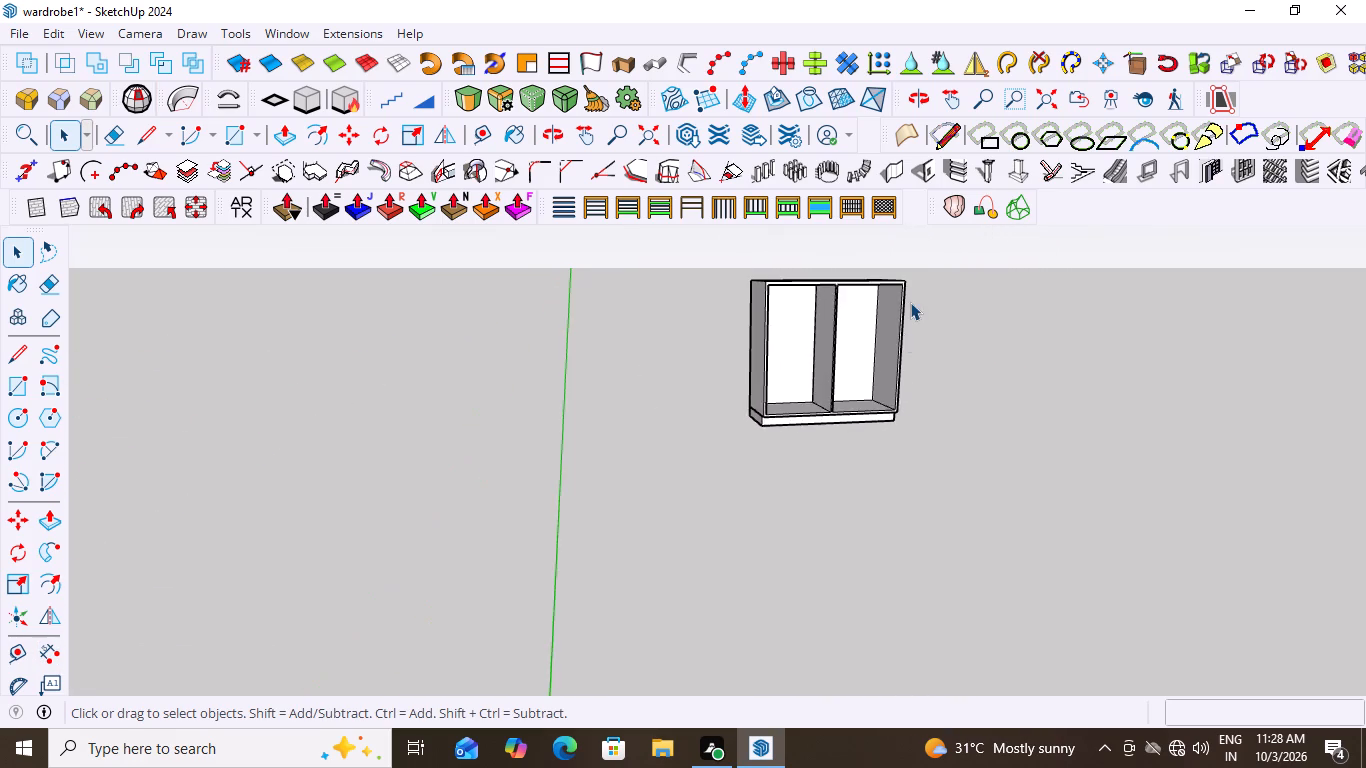
pyautogui.scroll(20, 913, 287)
pyautogui.scroll(3, 913, 287)
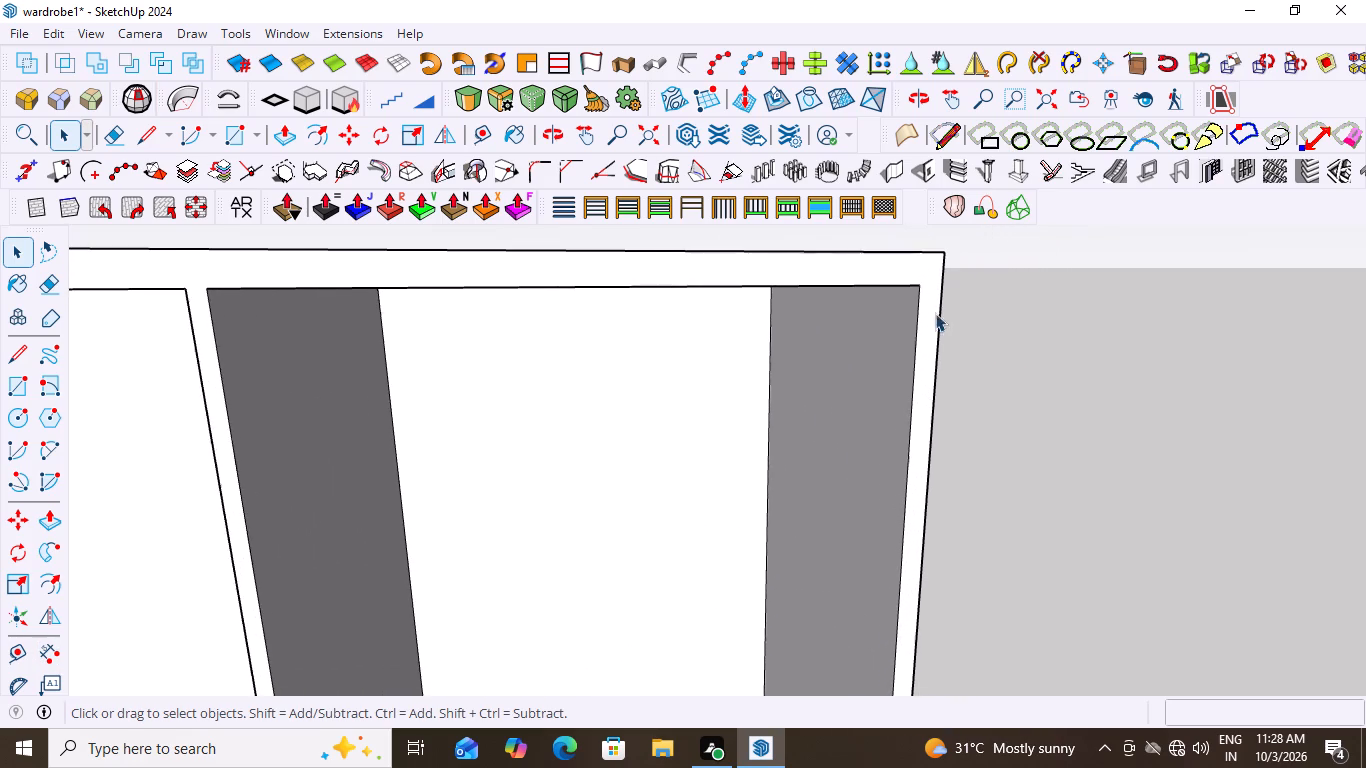
pyautogui.scroll(2, 940, 303)
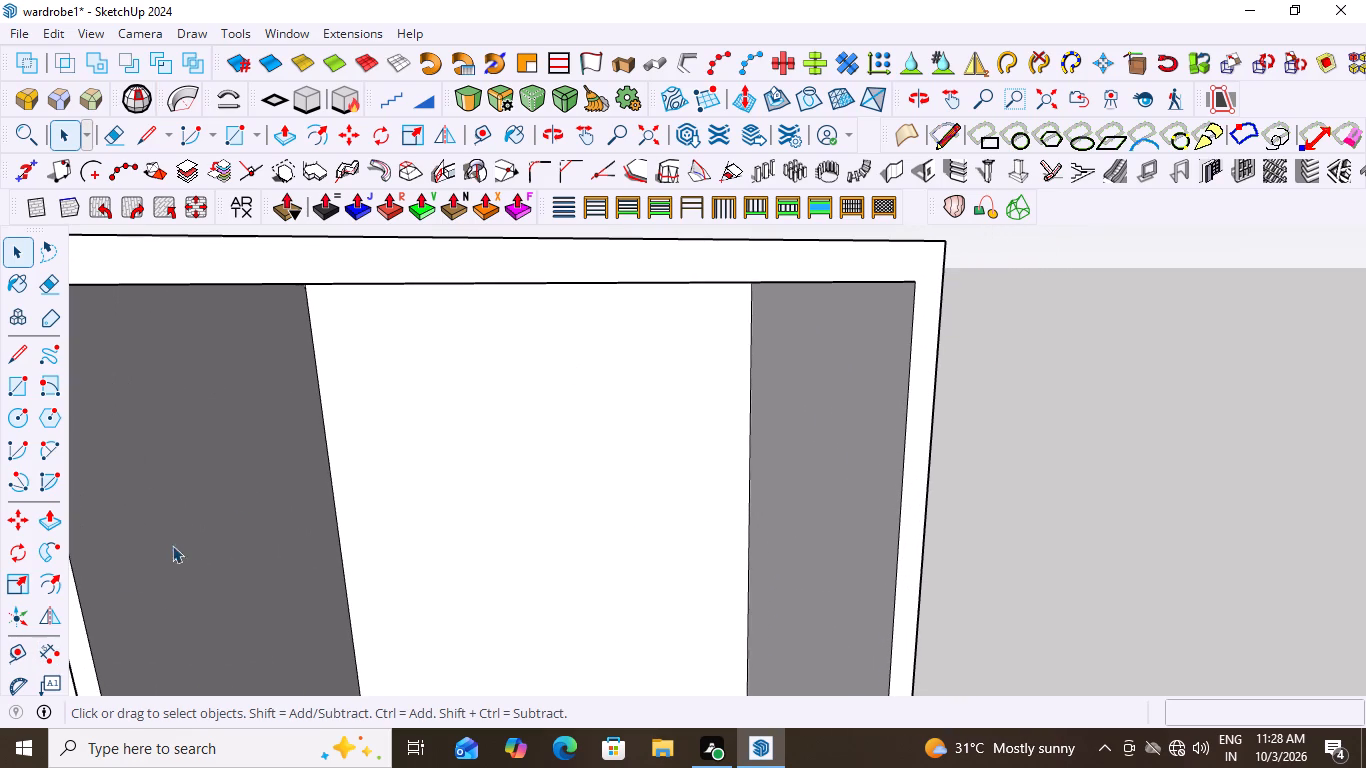
pyautogui.click(46, 650)
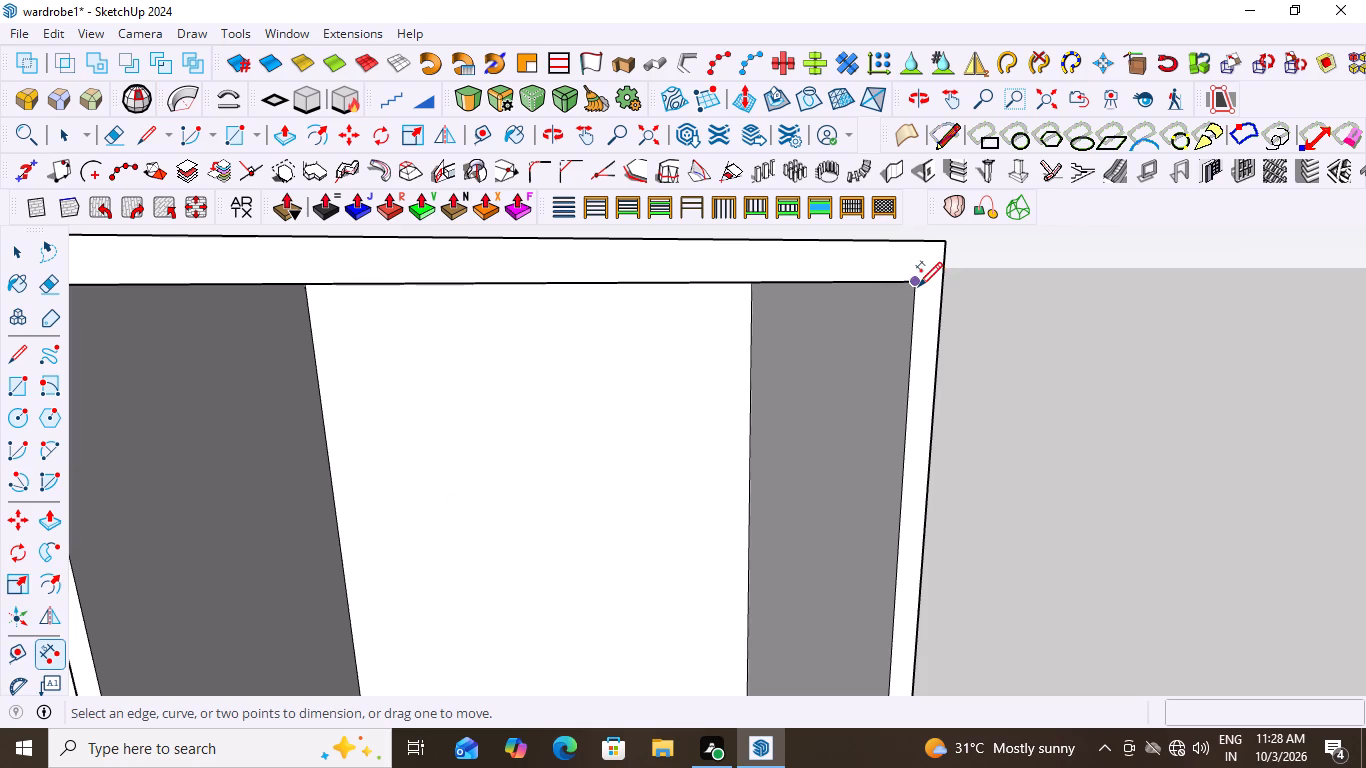
pyautogui.click(918, 283)
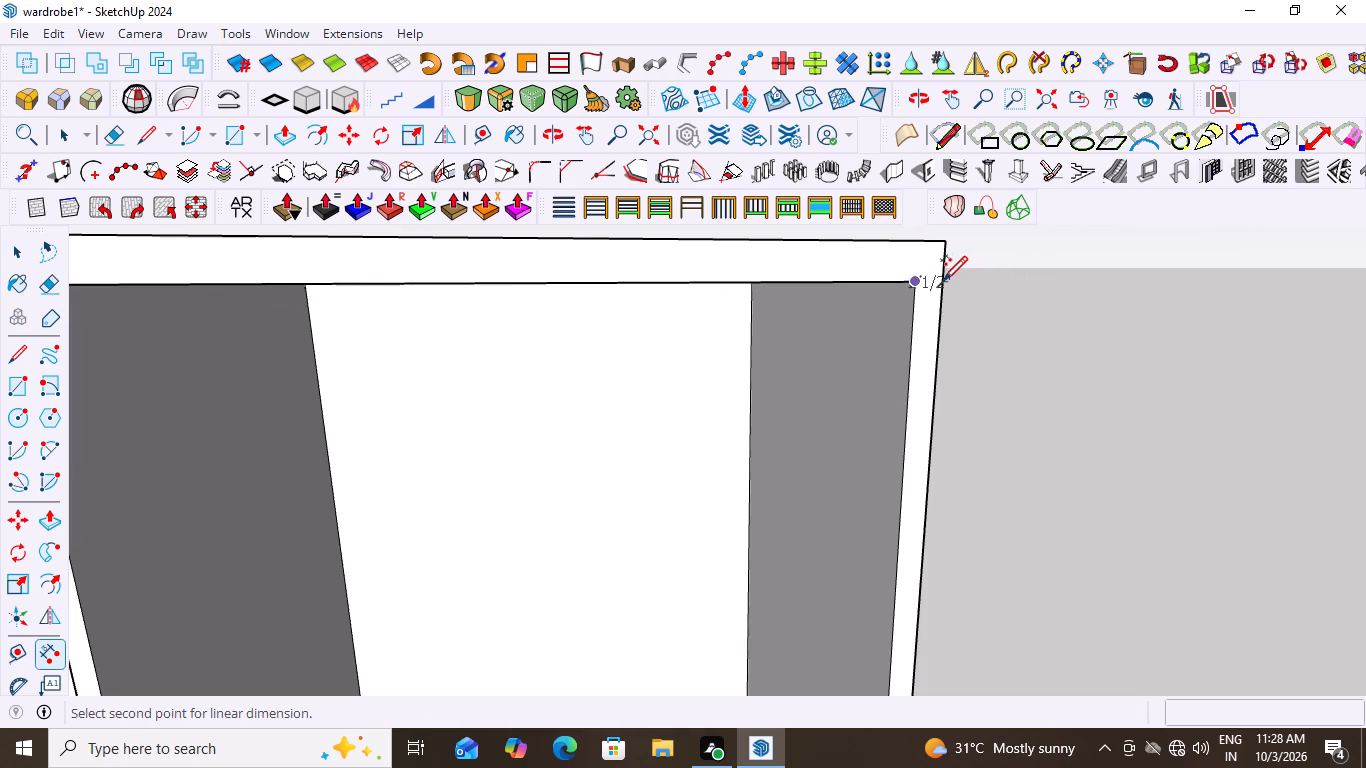
pyautogui.scroll(18, 938, 280)
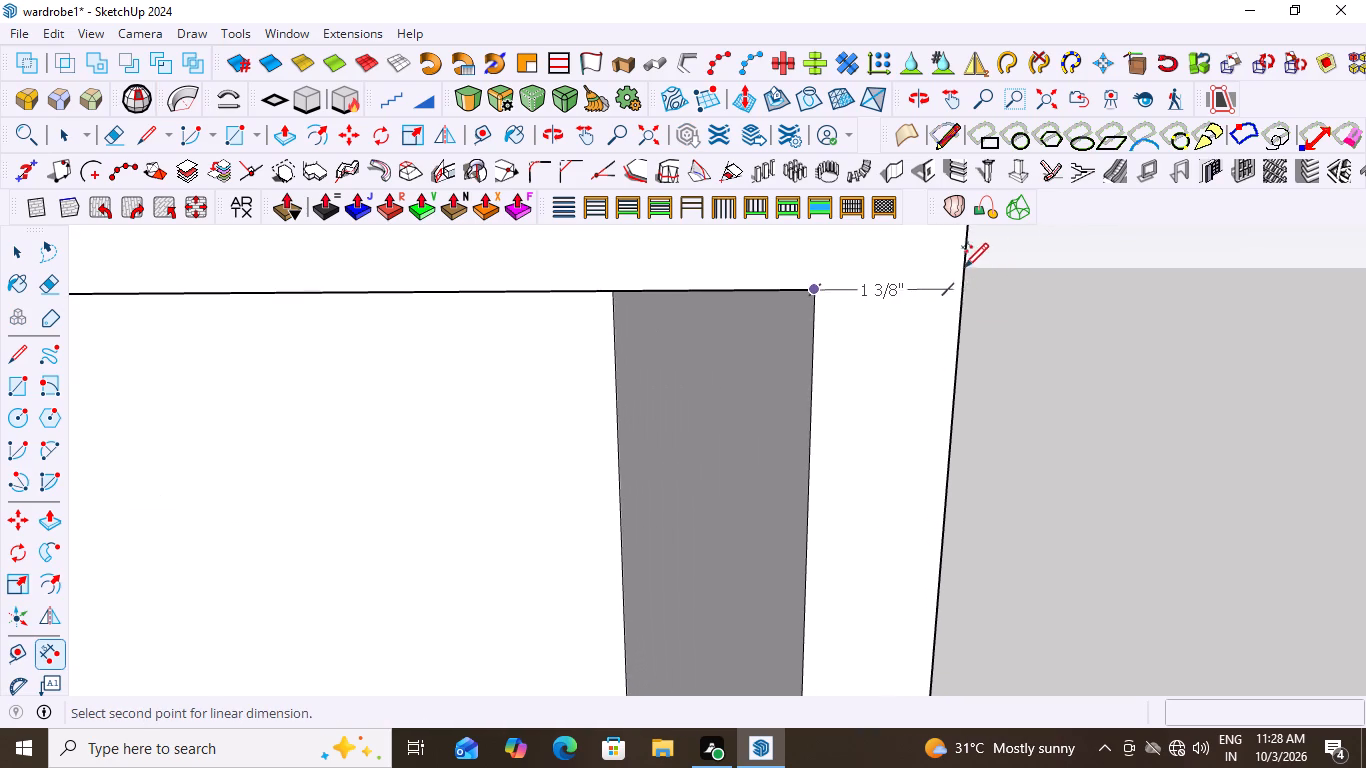
pyautogui.scroll(-6, 965, 288)
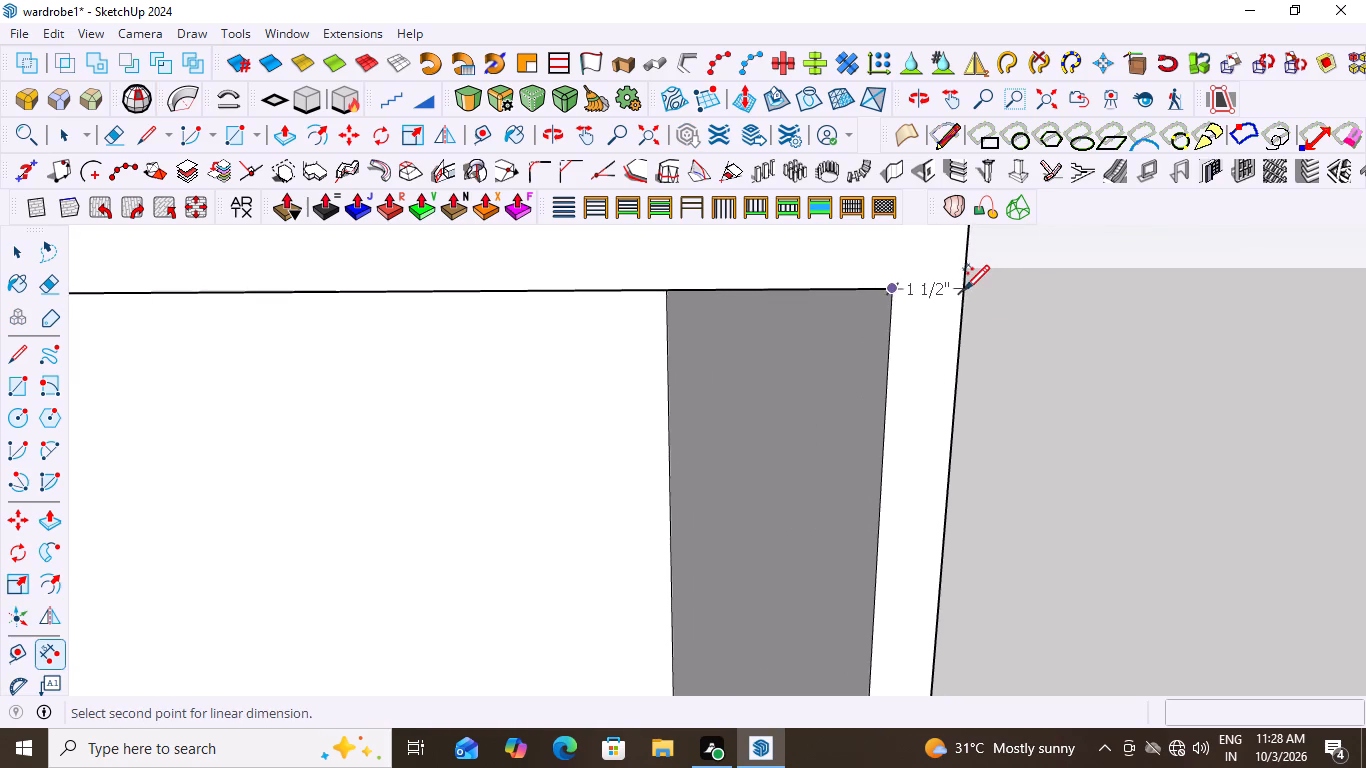
pyautogui.scroll(-14, 965, 288)
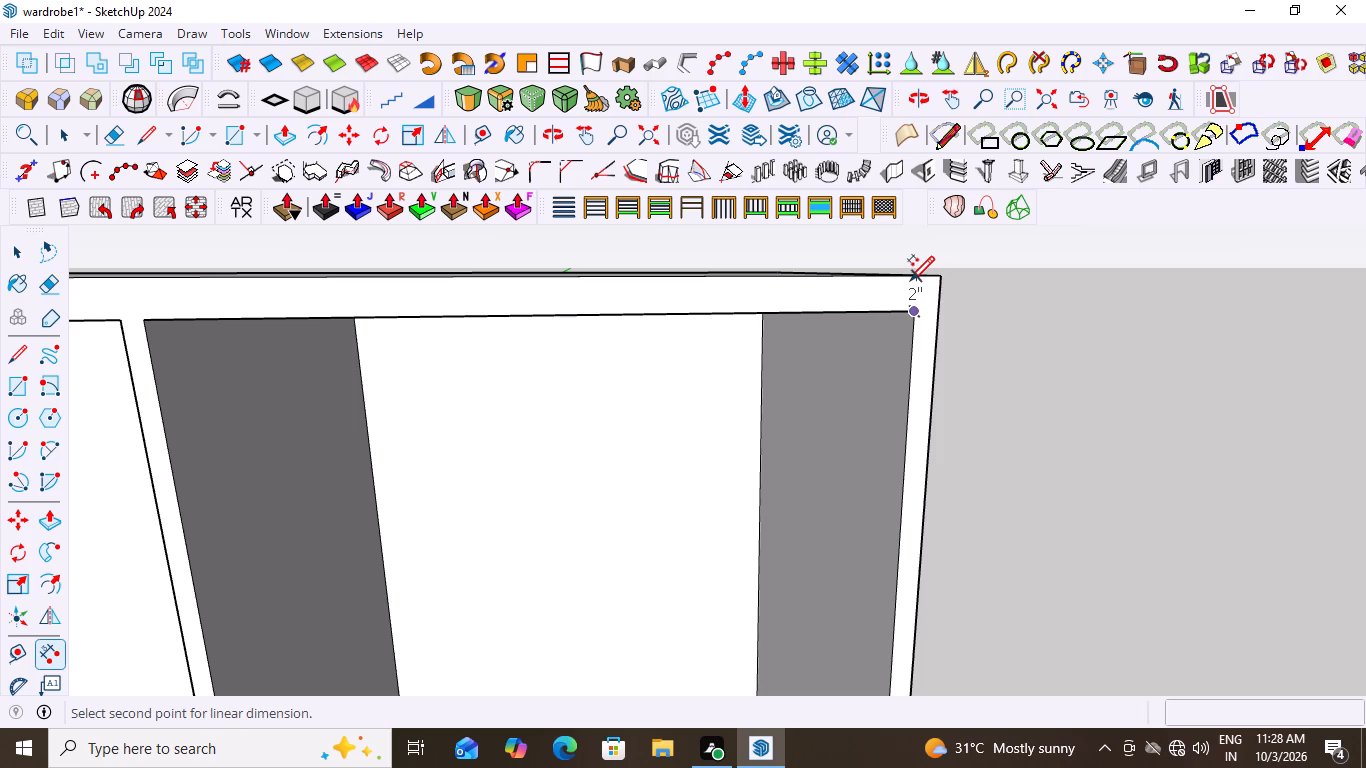
pyautogui.scroll(3, 910, 278)
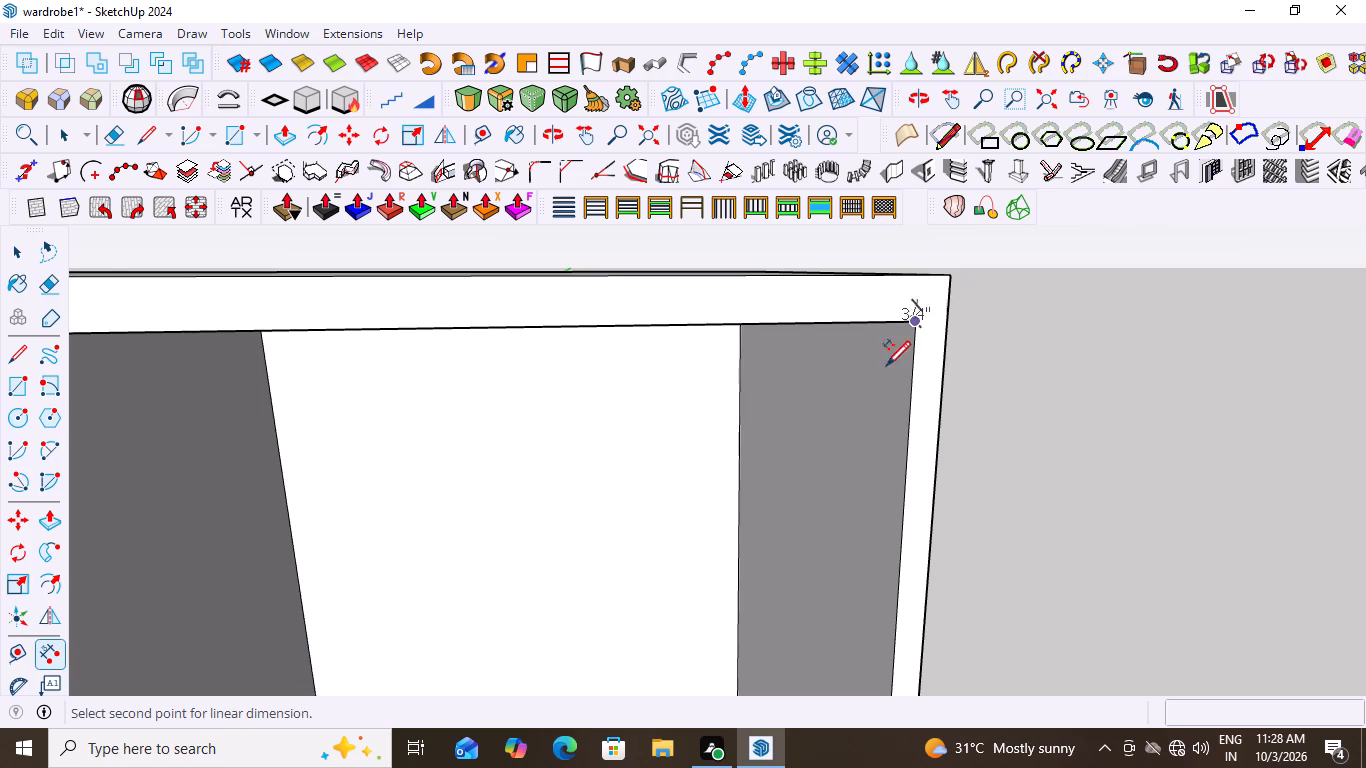
pyautogui.scroll(-10, 941, 368)
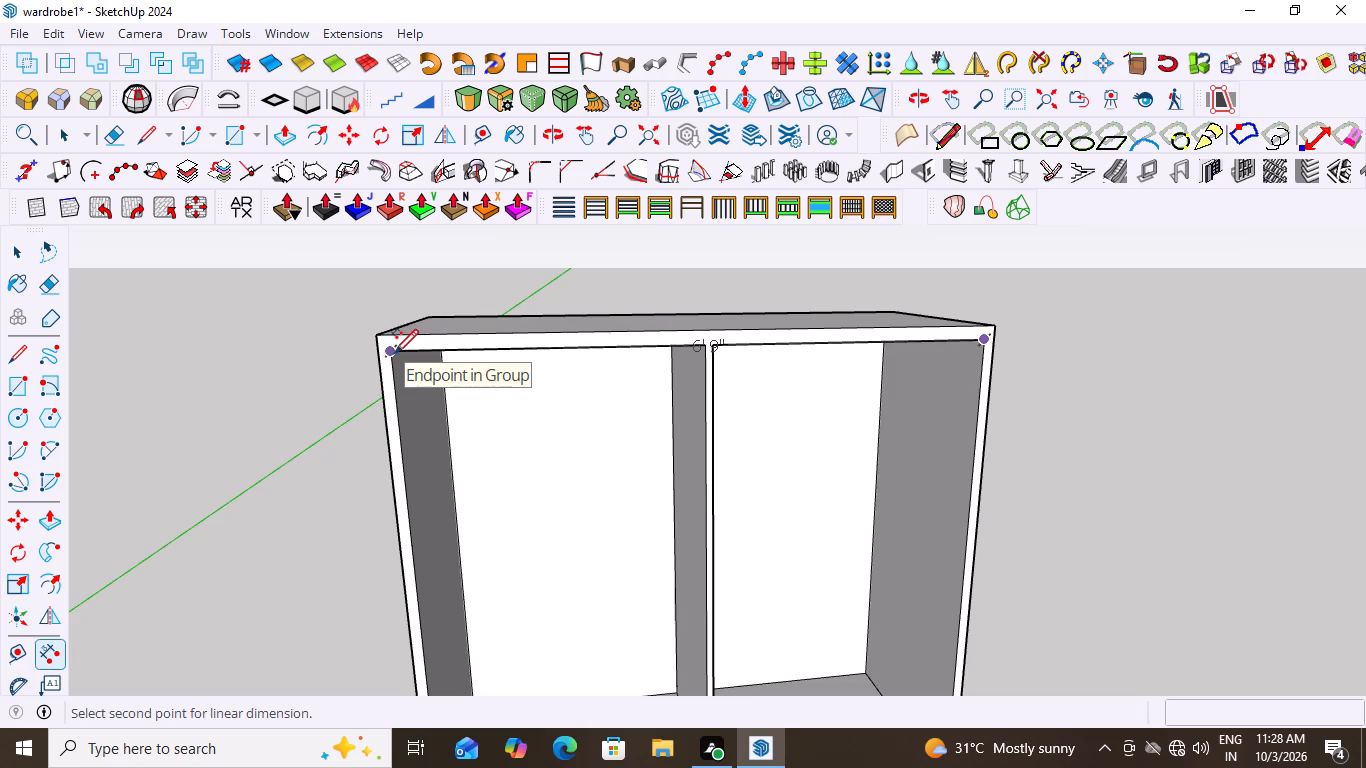
pyautogui.press('space')
# Inside the wardrobe group, push the right compartment's ceiling face up 0.5" into the top panel.
pyautogui.scroll(-3, 814, 399)
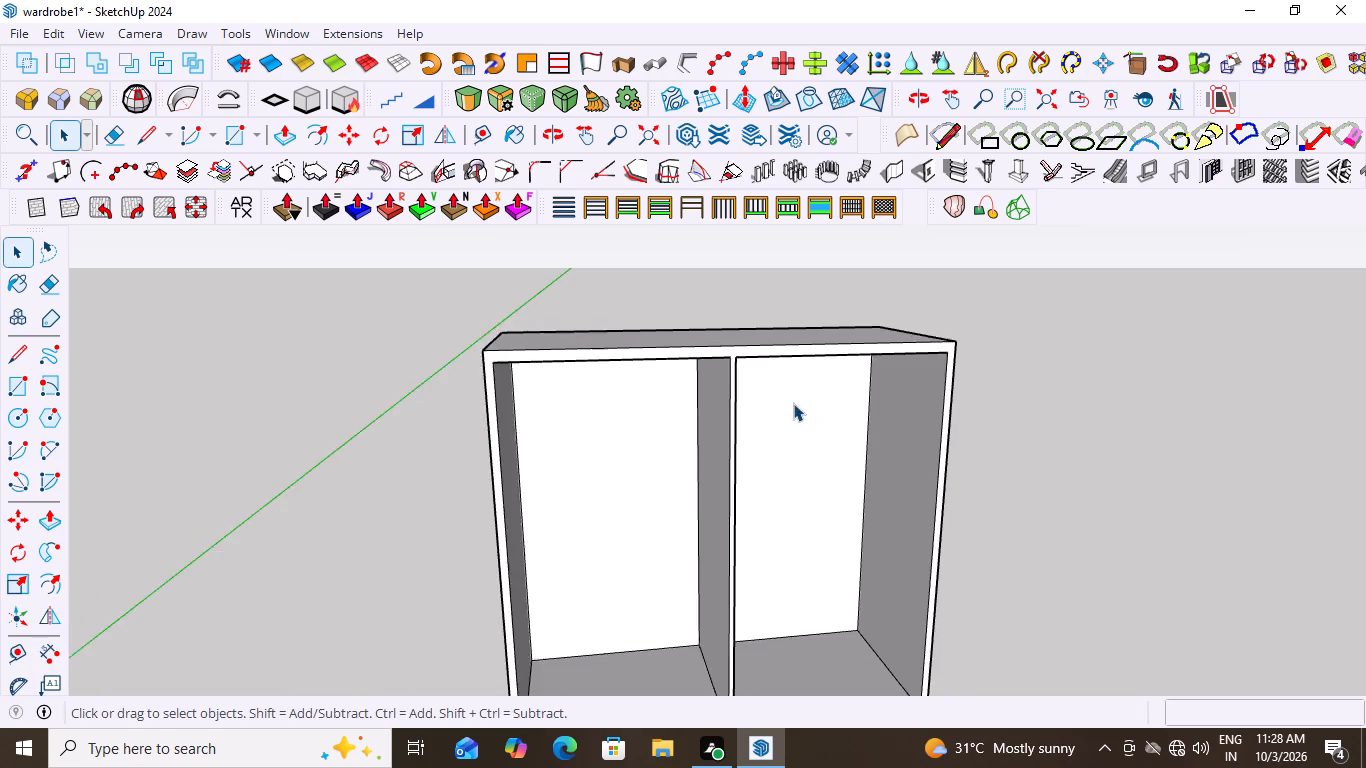
pyautogui.scroll(-4, 793, 403)
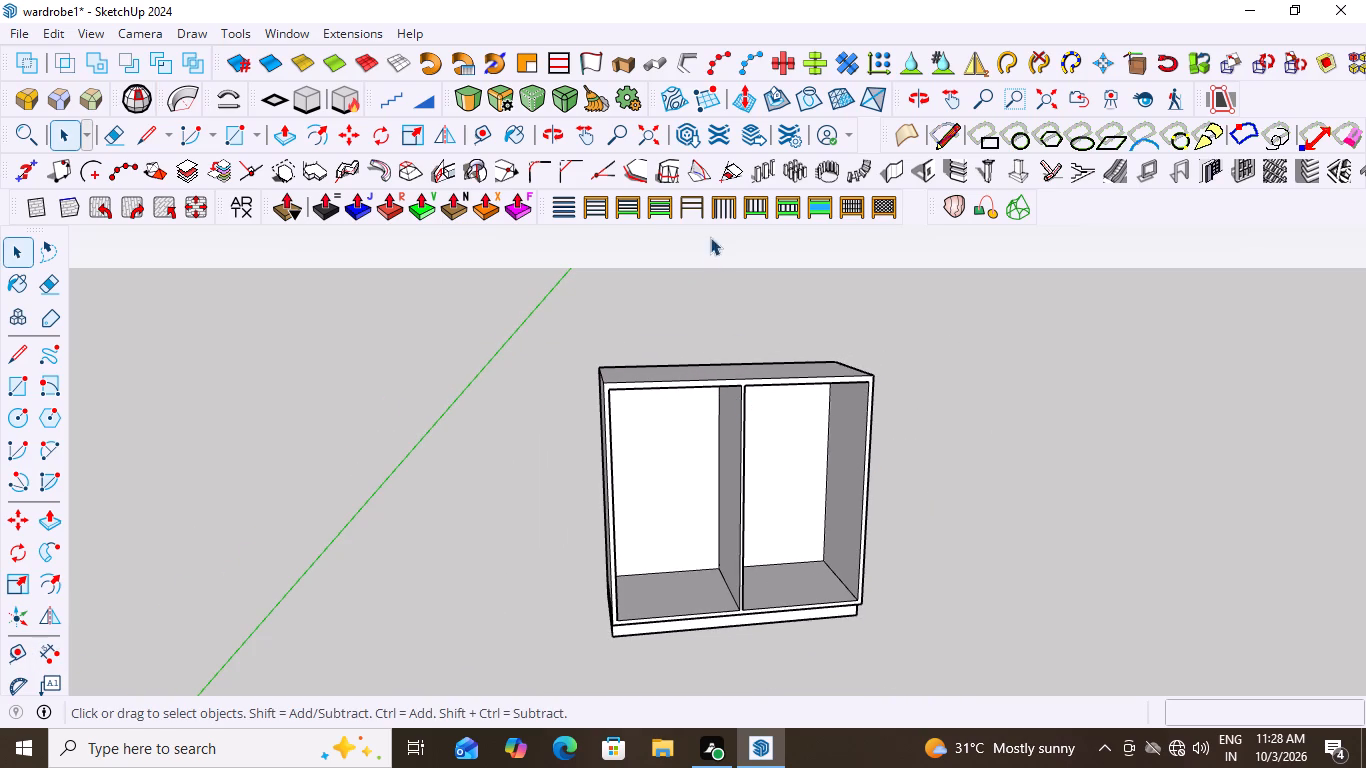
pyautogui.middleClick(714, 218)
pyautogui.scroll(-2, 754, 444)
pyautogui.scroll(7, 763, 420)
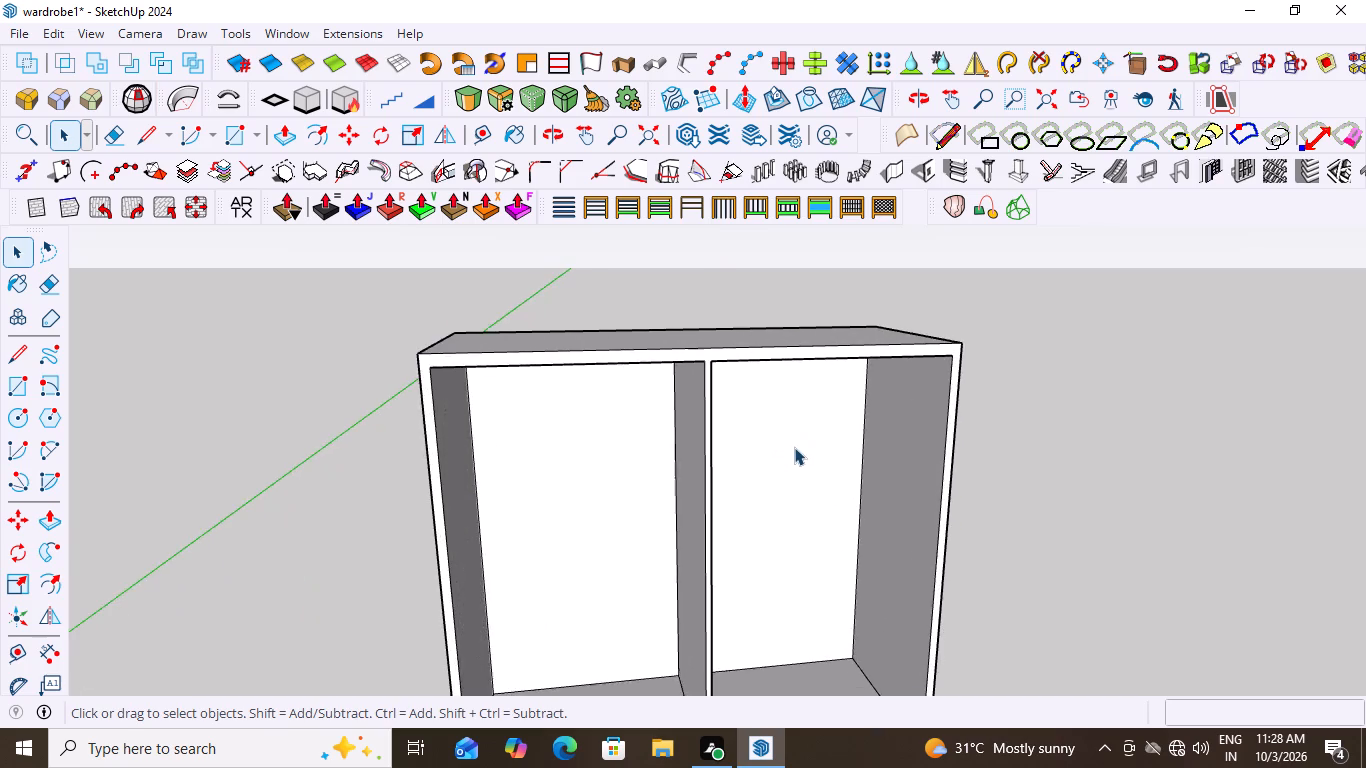
pyautogui.moveTo(771, 392); pyautogui.dragTo(745, 282, button='middle')
pyautogui.scroll(3, 761, 332)
pyautogui.click(786, 319)
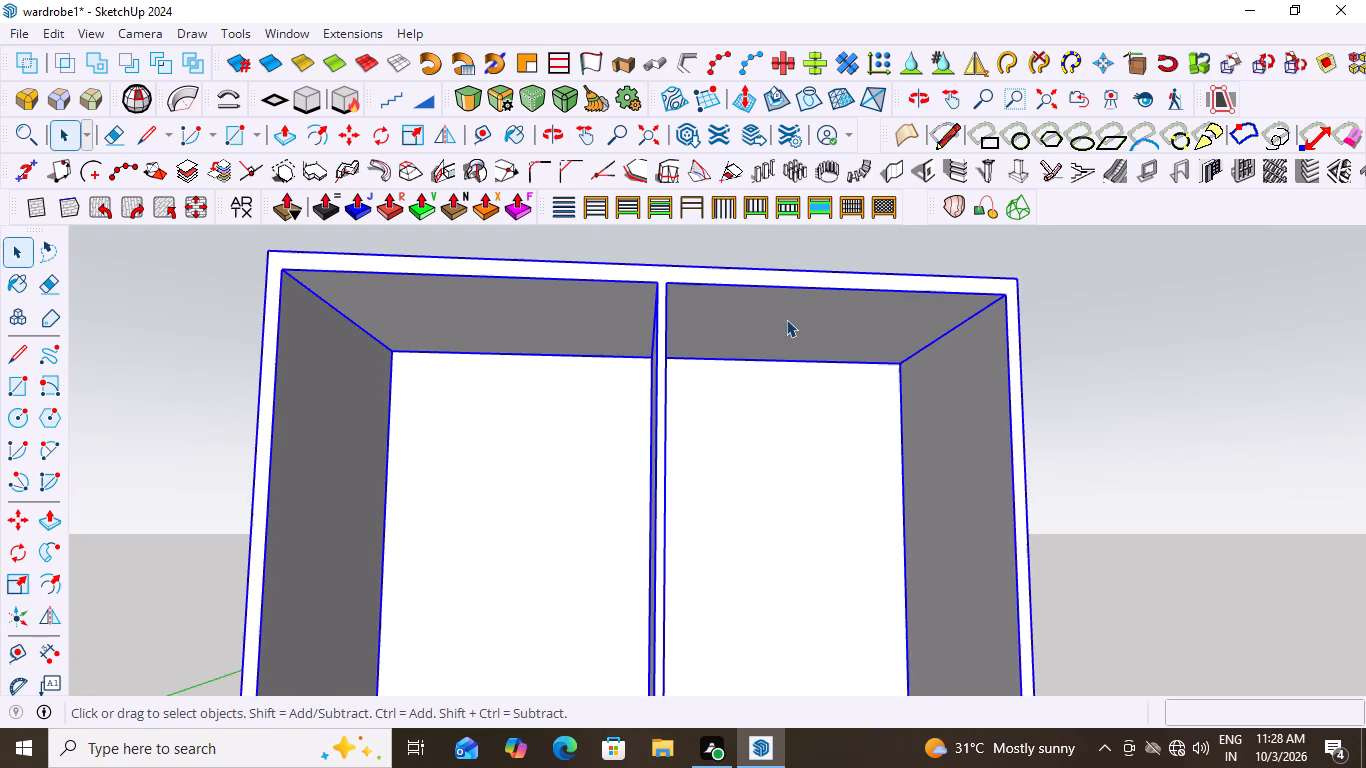
pyautogui.doubleClick(786, 319)
pyautogui.tripleClick(786, 319)
pyautogui.tripleClick(786, 319)
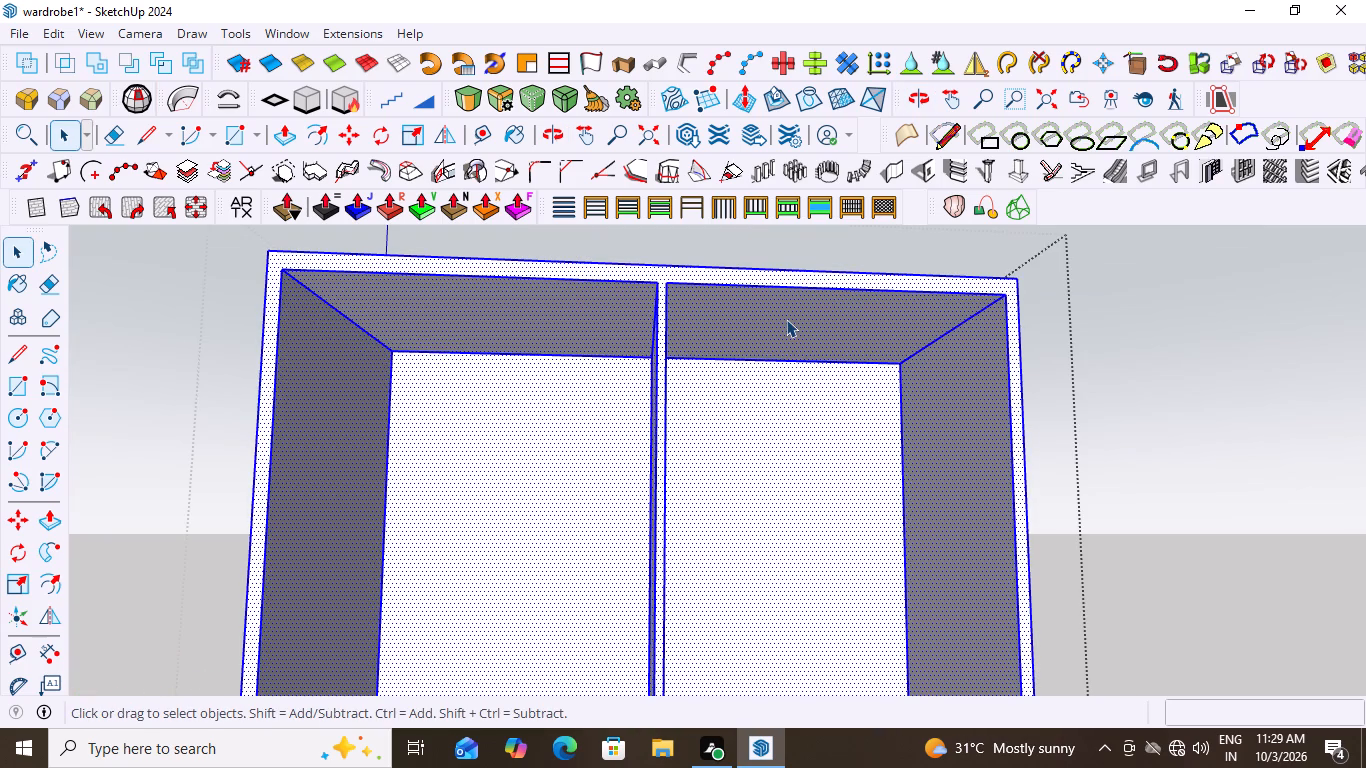
pyautogui.click(809, 346)
pyautogui.click(1242, 299)
pyautogui.click(832, 334)
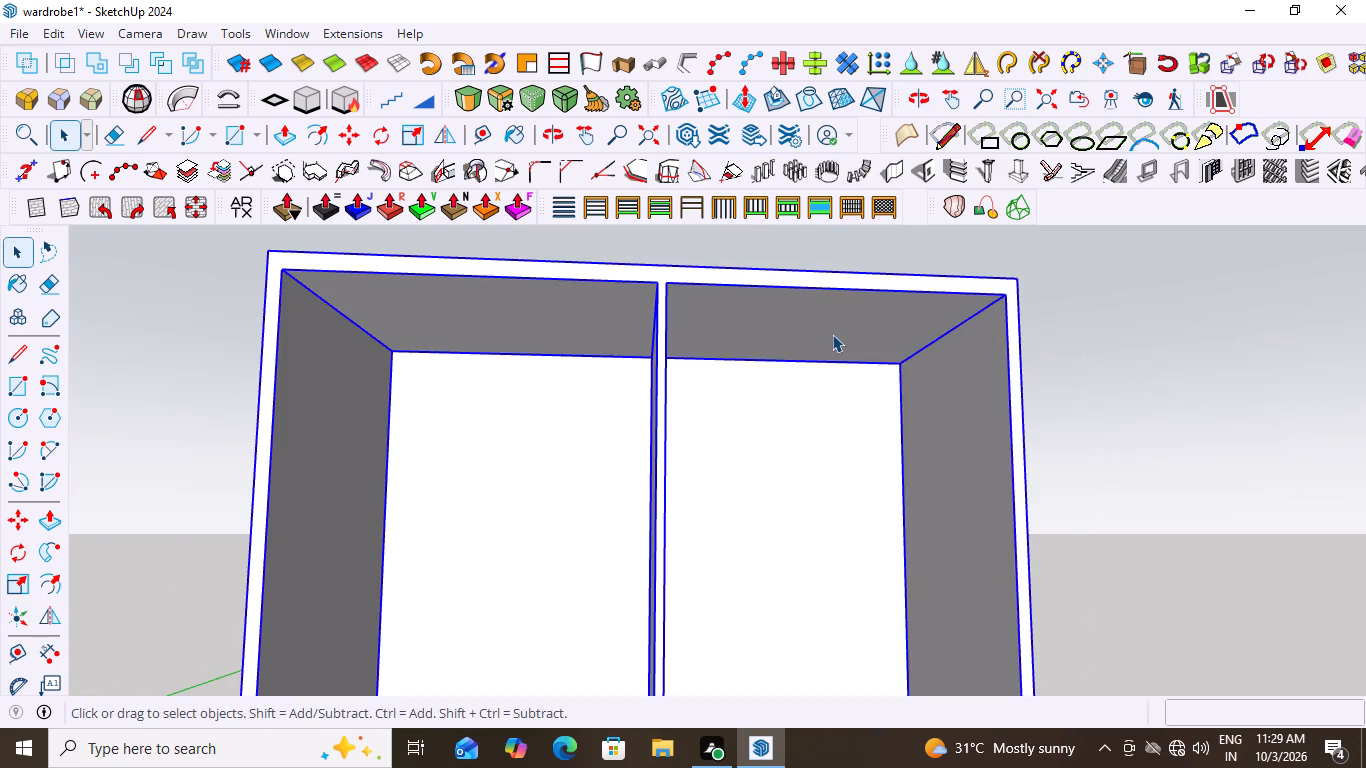
pyautogui.tripleClick(832, 334)
pyautogui.click(831, 334)
pyautogui.doubleClick(844, 317)
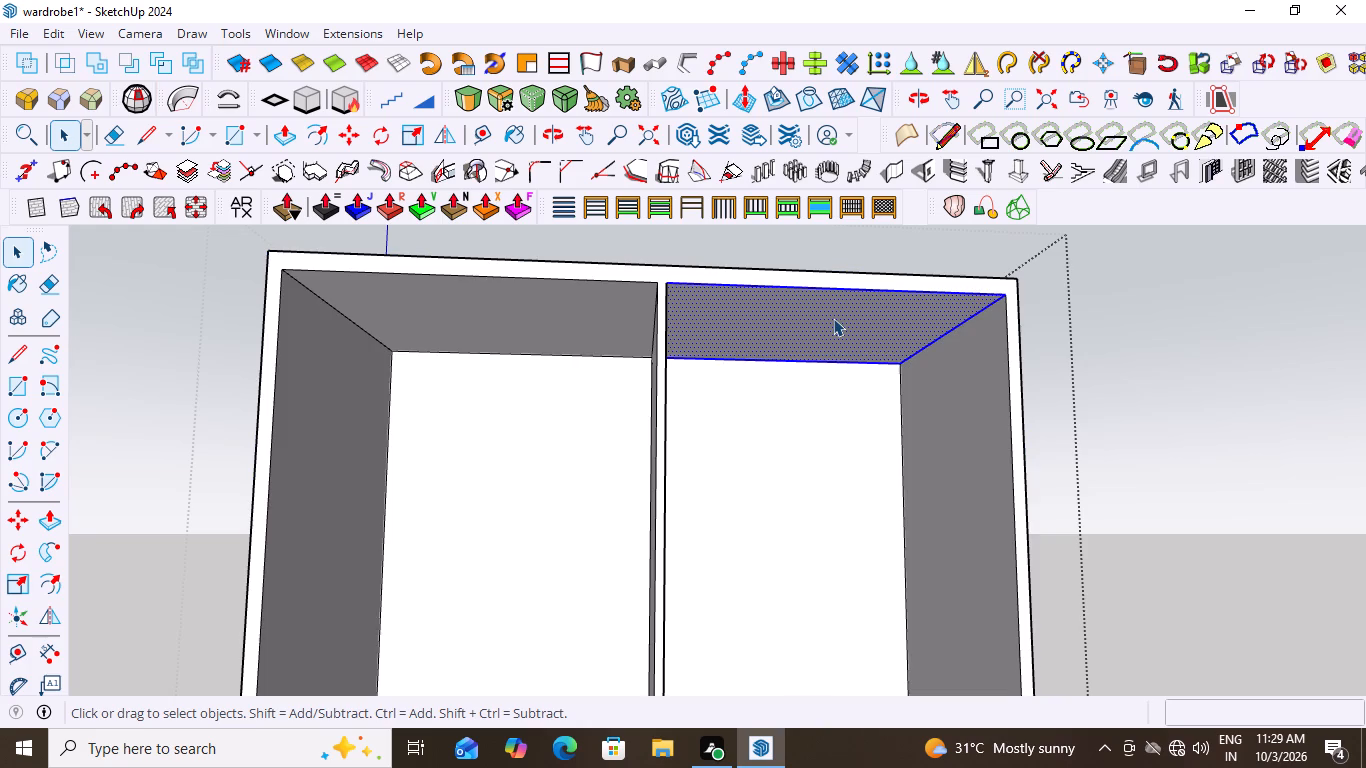
pyautogui.click(833, 318)
pyautogui.press('p')
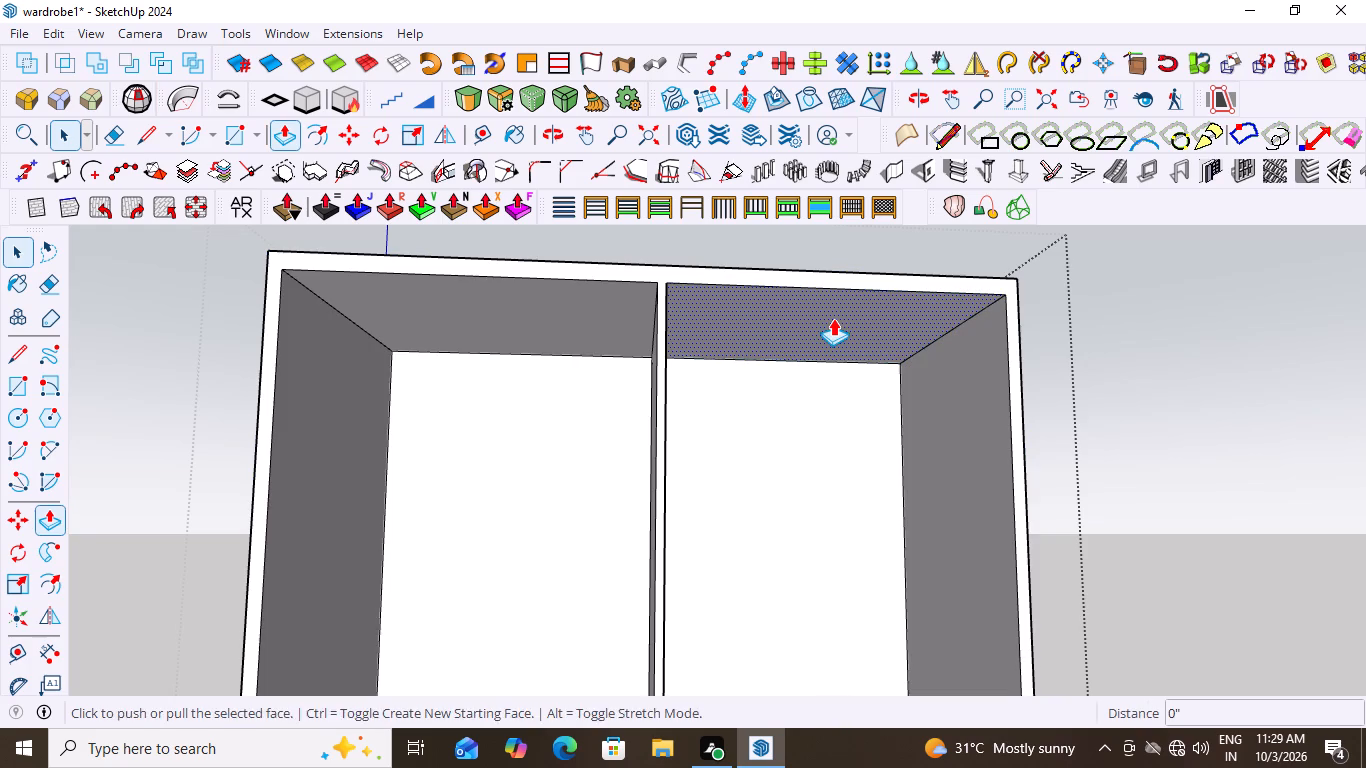
pyautogui.click(833, 318)
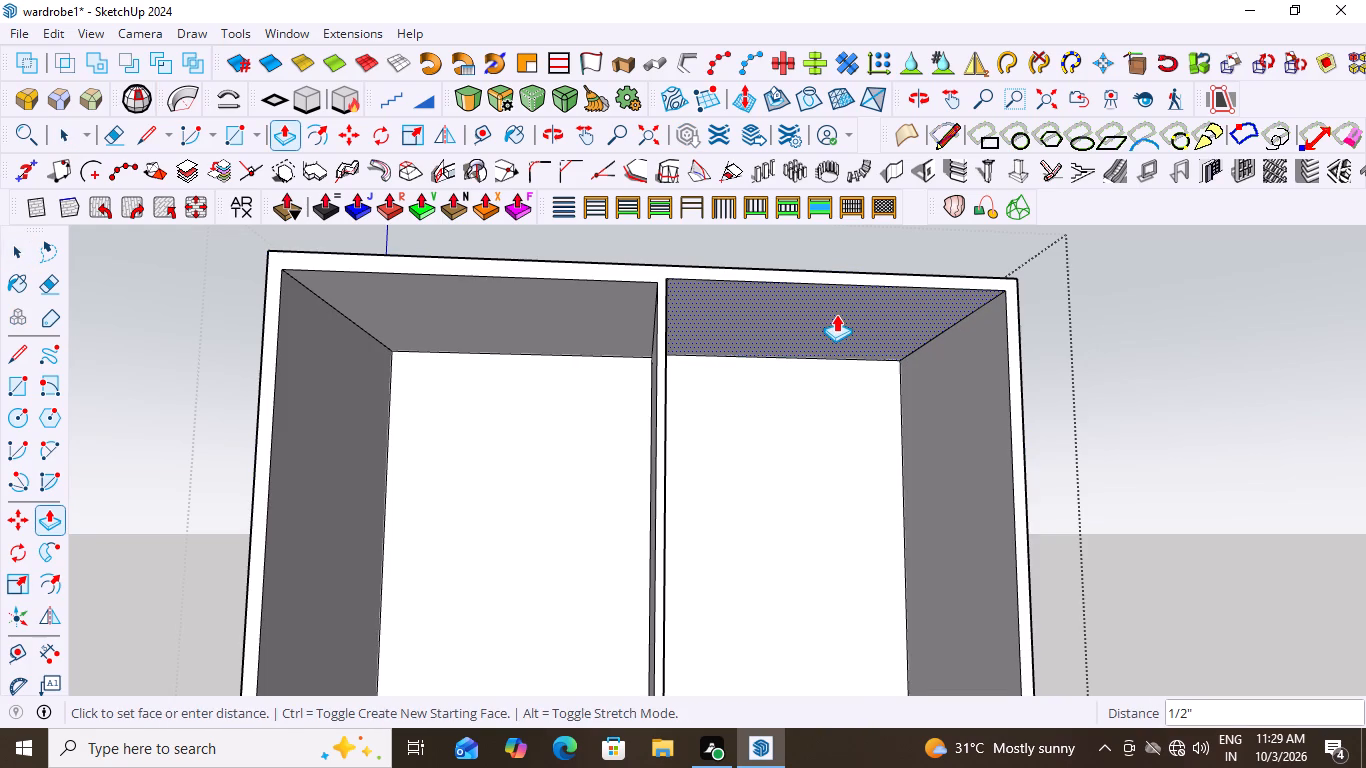
pyautogui.write('.5')
pyautogui.hotkey('shift', '"')
pyautogui.press('Return')
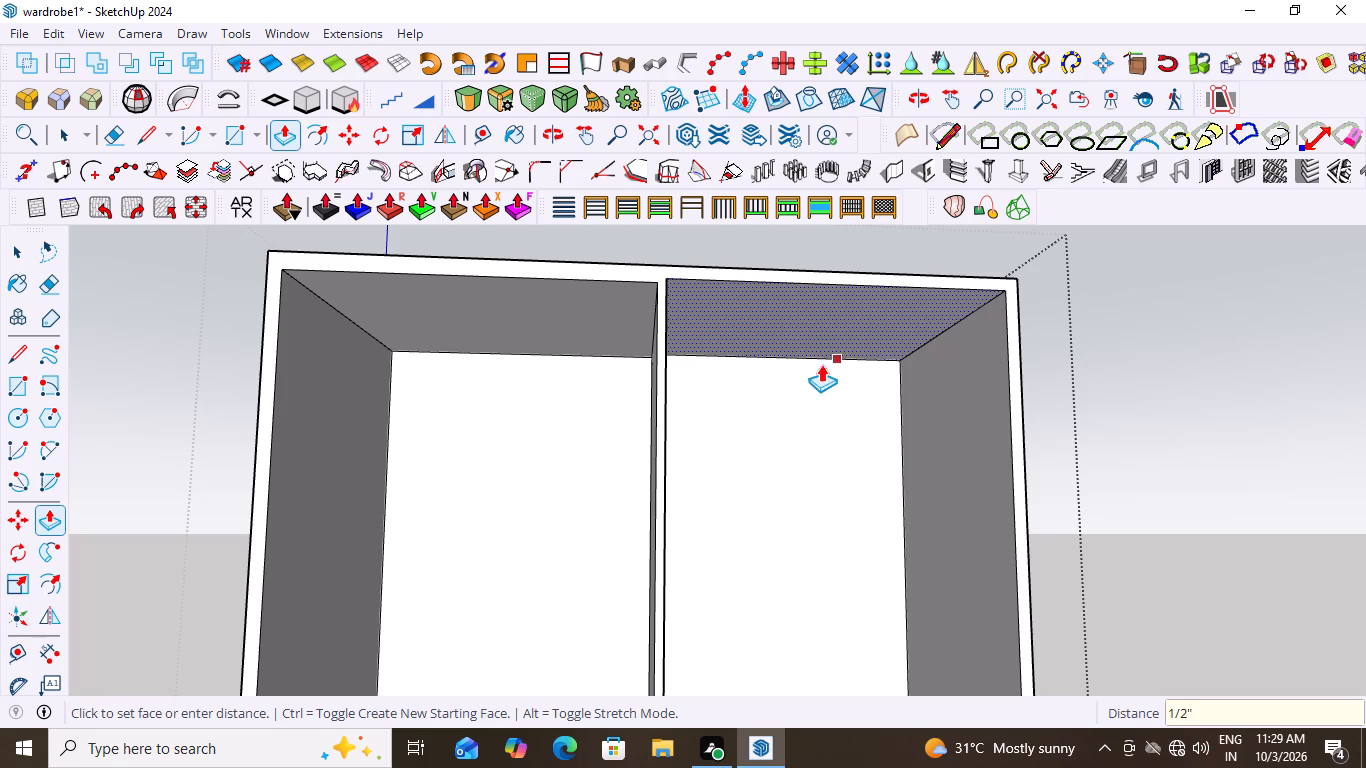
pyautogui.press('space')
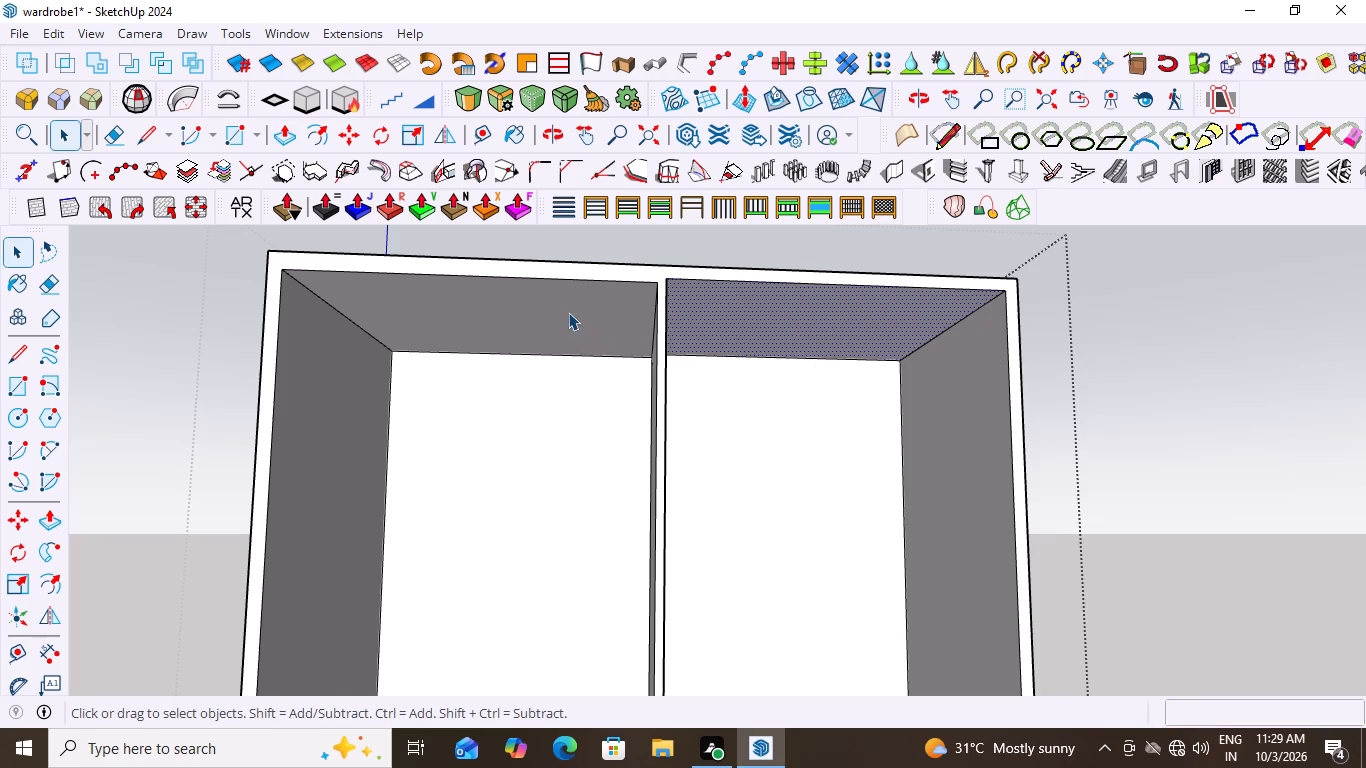
# Push the left compartment's ceiling face up by the same 0.5" and leave the wardrobe group.
pyautogui.click(568, 312)
pyautogui.press('p')
pyautogui.doubleClick(568, 312)
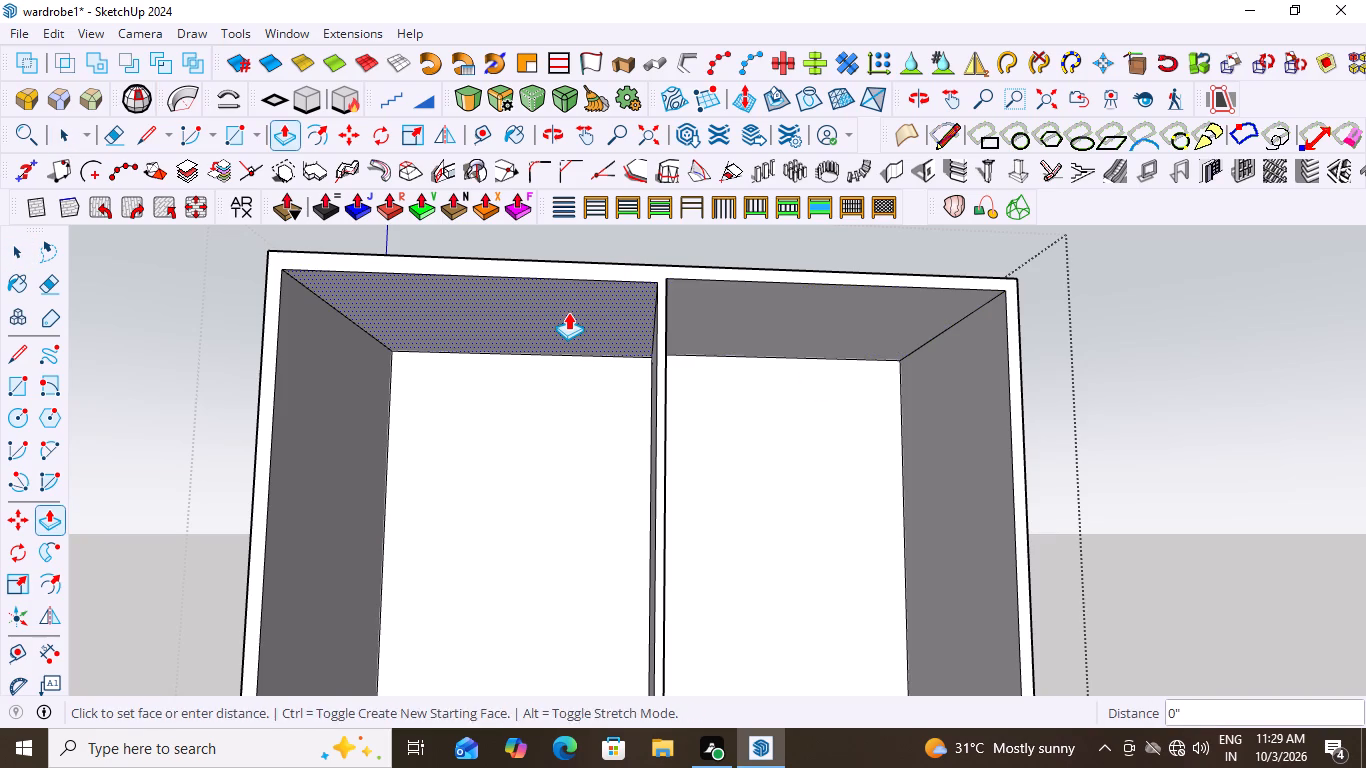
pyautogui.press('space')
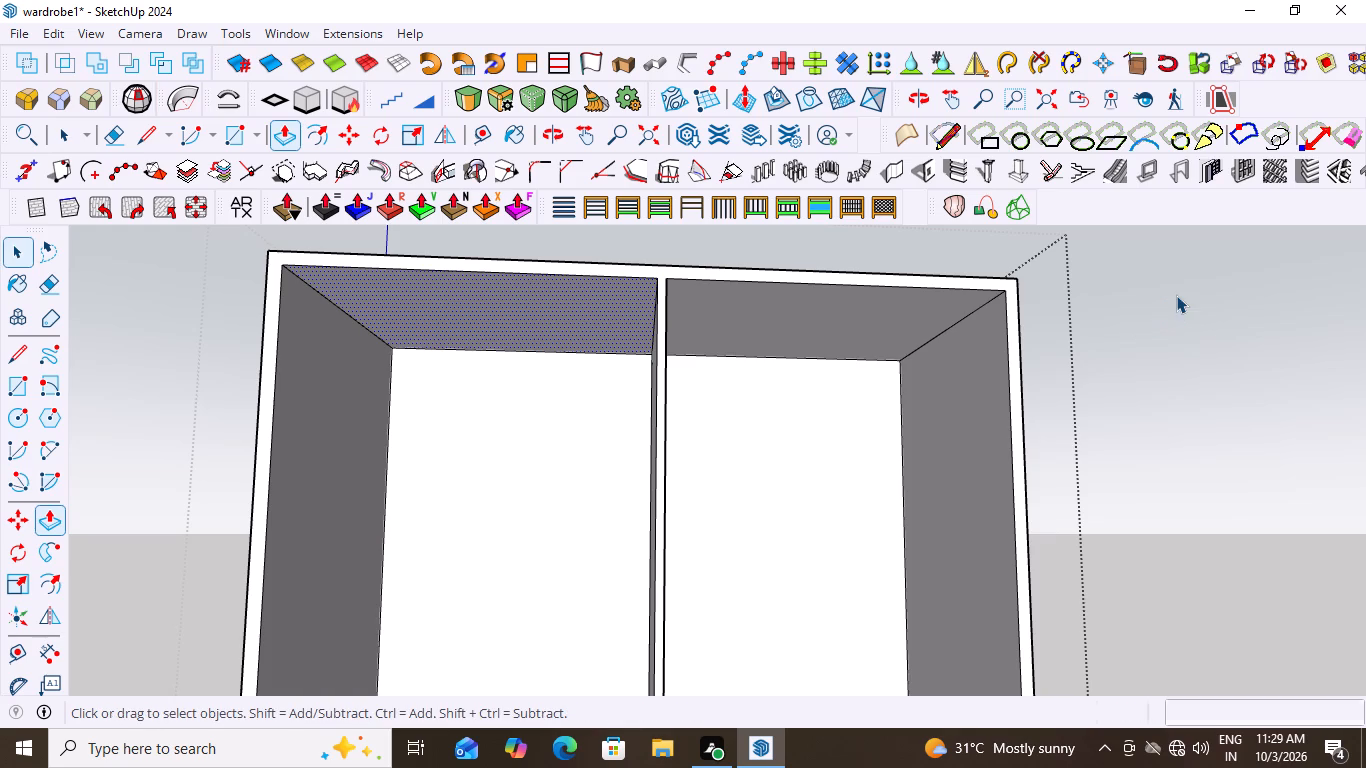
pyautogui.click(1176, 295)
# Examine the top panel's front edge and both compartments' ceilings from below, above and the front.
pyautogui.scroll(-2, 758, 465)
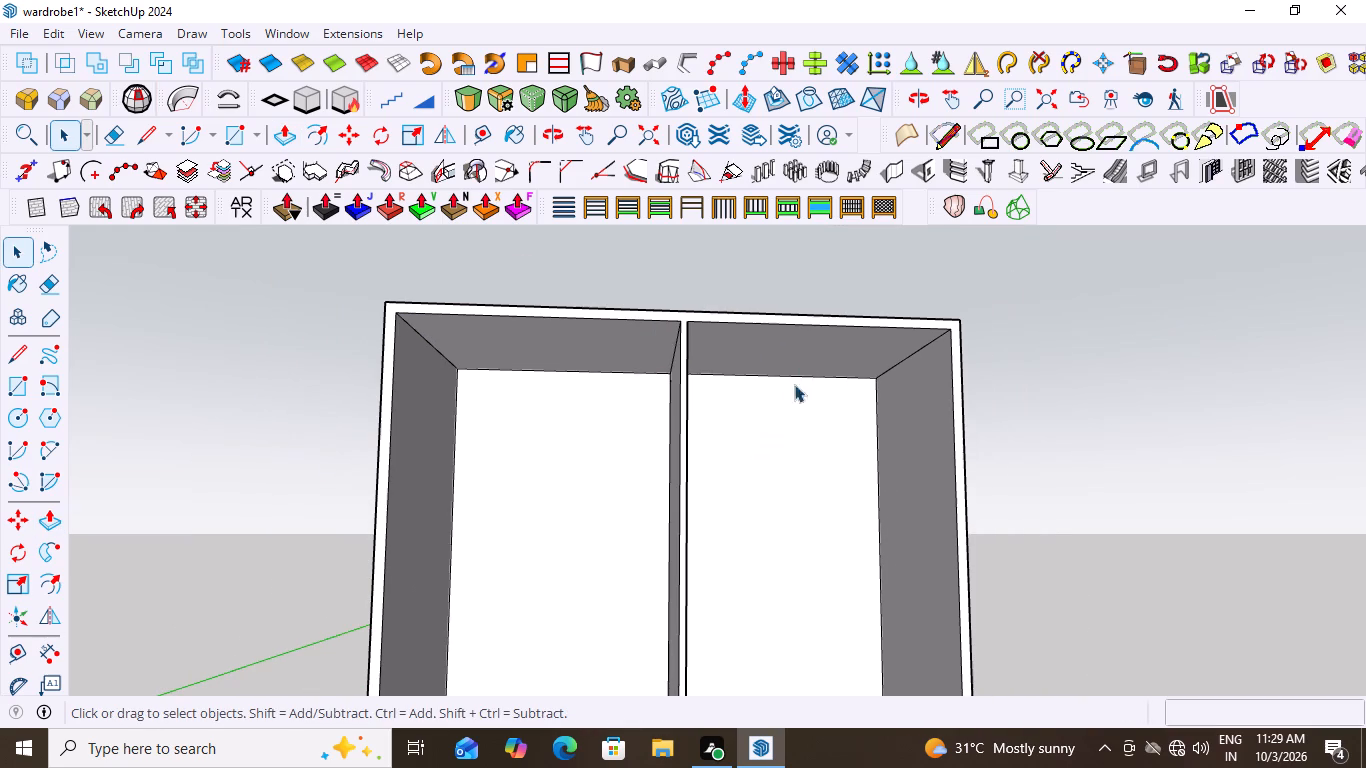
pyautogui.scroll(-2, 762, 525)
pyautogui.moveTo(834, 342); pyautogui.dragTo(635, 323, button='middle')
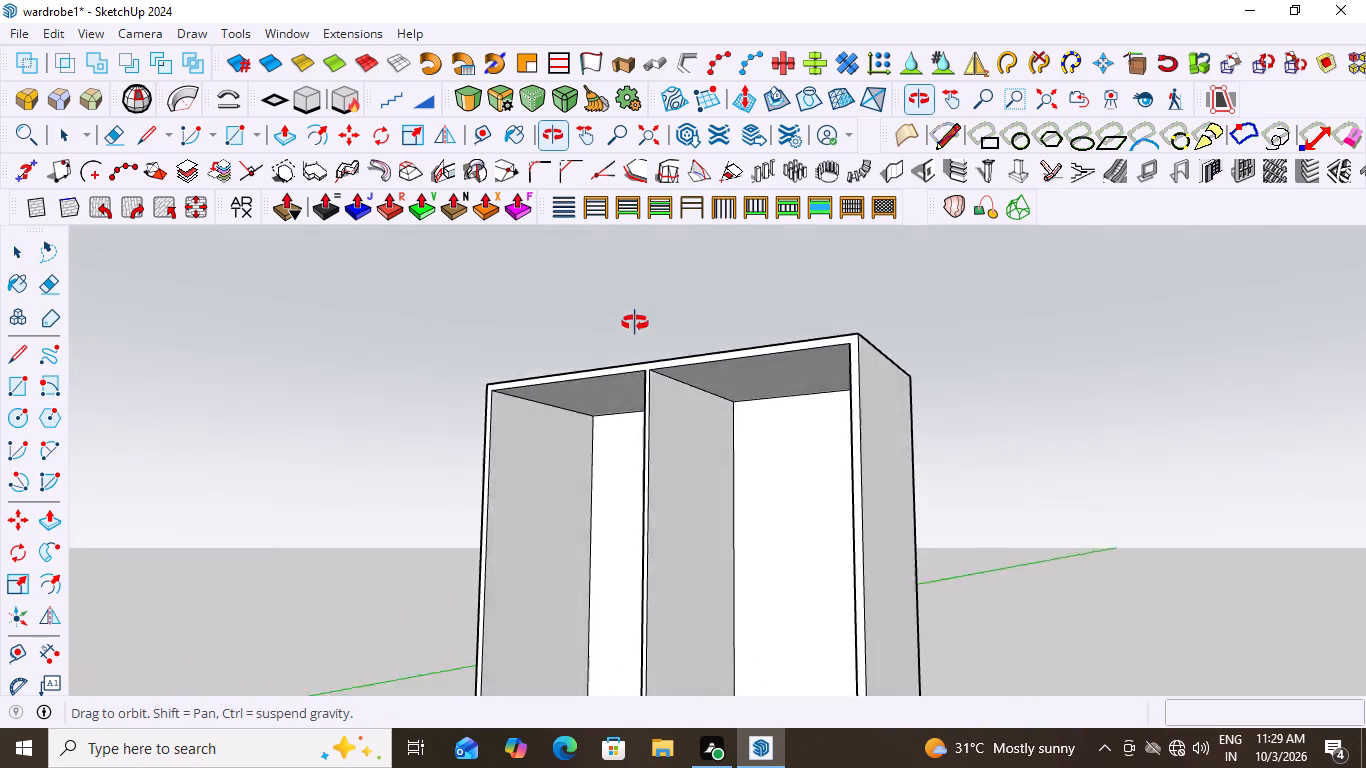
pyautogui.moveTo(635, 323); pyautogui.dragTo(876, 285, button='middle')
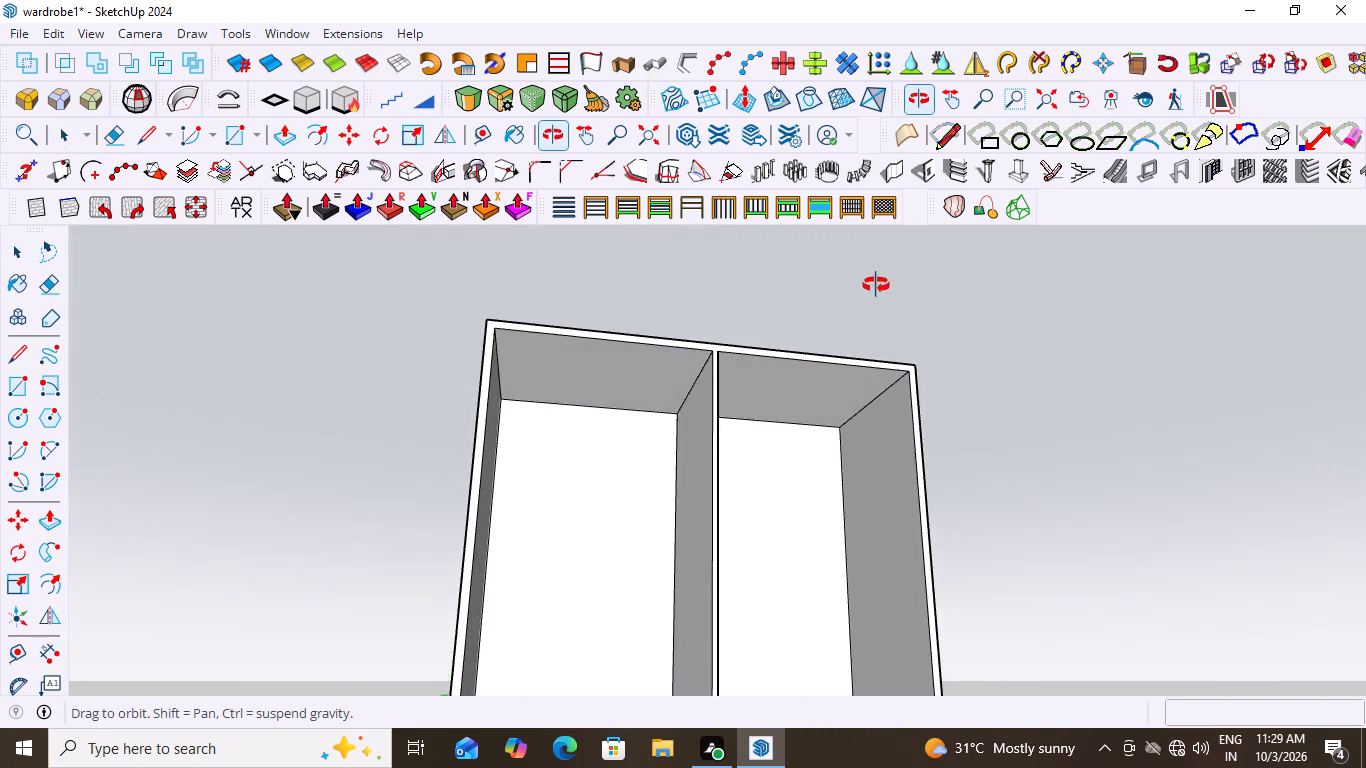
pyautogui.moveTo(876, 285); pyautogui.dragTo(720, 466, button='middle')
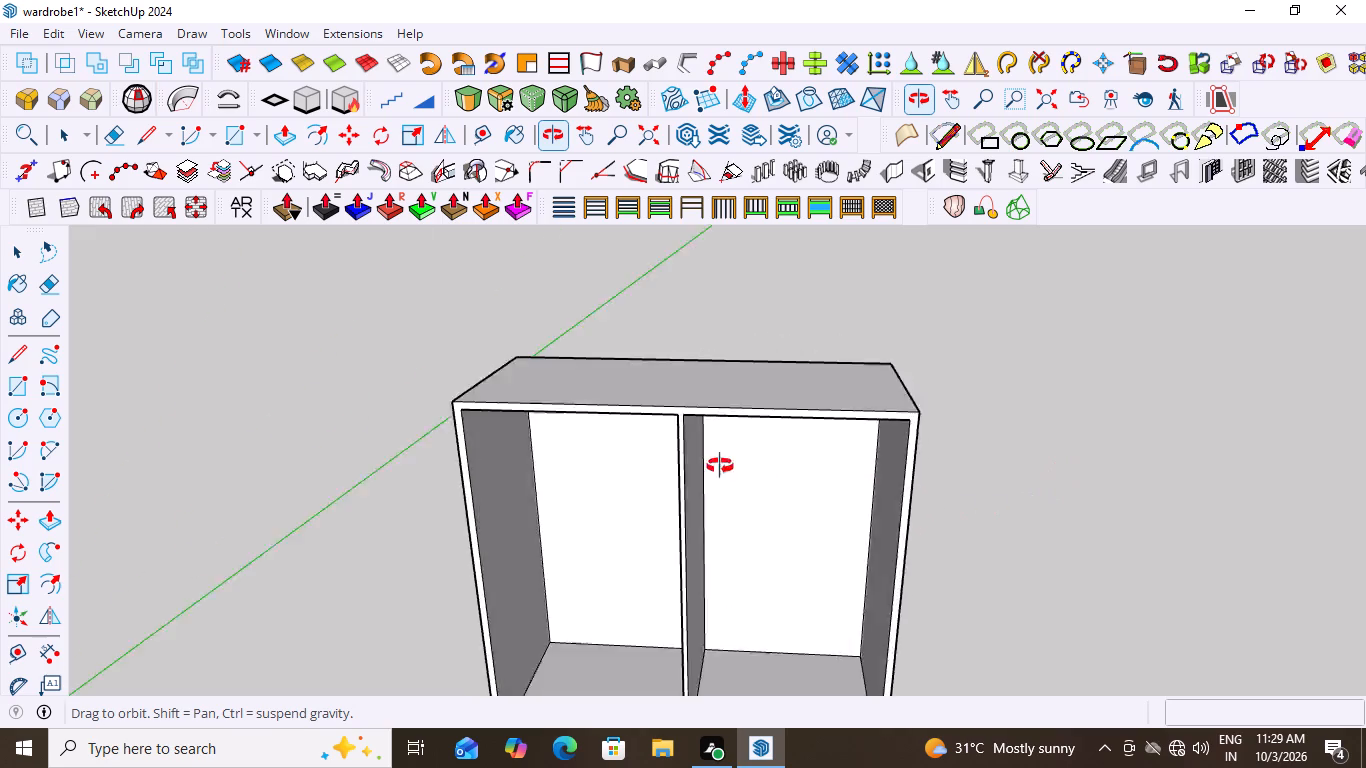
pyautogui.moveTo(720, 466); pyautogui.dragTo(785, 441, button='middle')
pyautogui.scroll(-6, 785, 439)
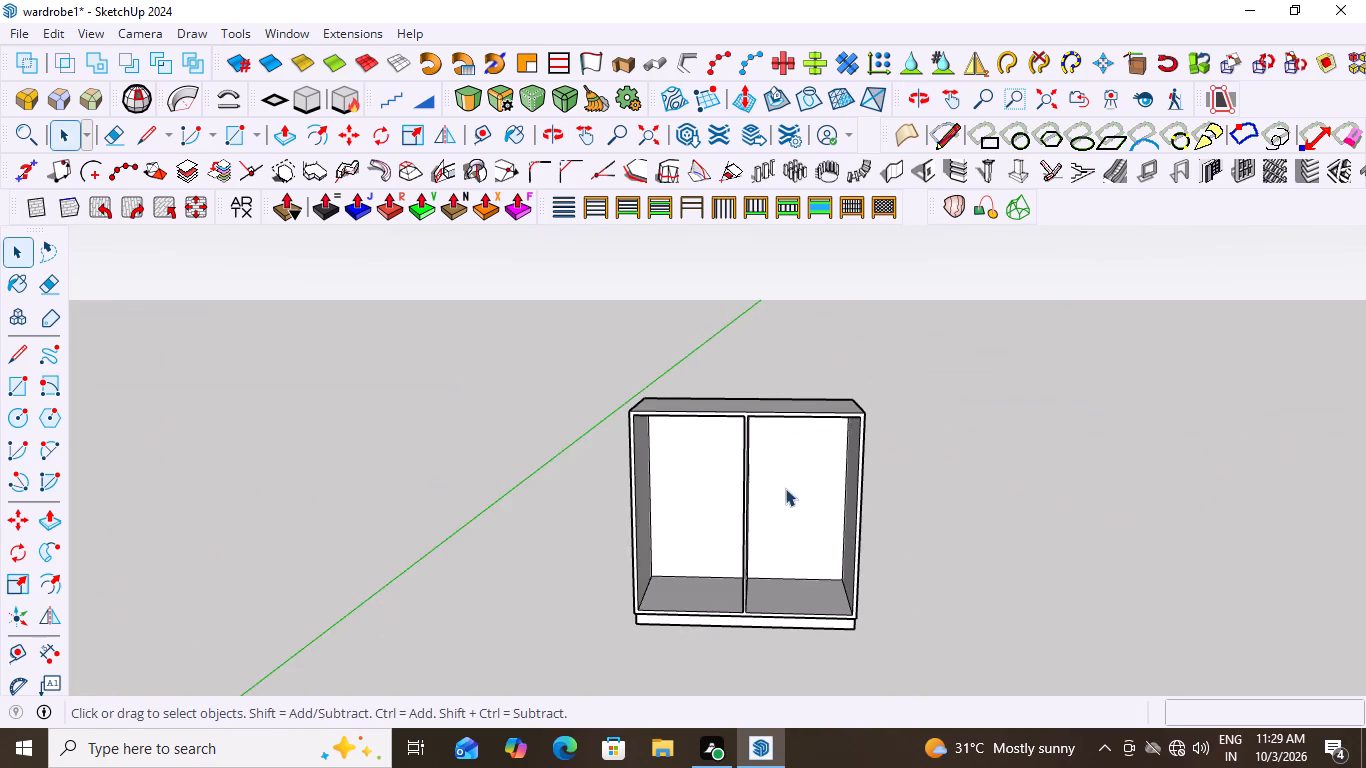
pyautogui.moveTo(784, 488); pyautogui.dragTo(815, 453, button='middle')
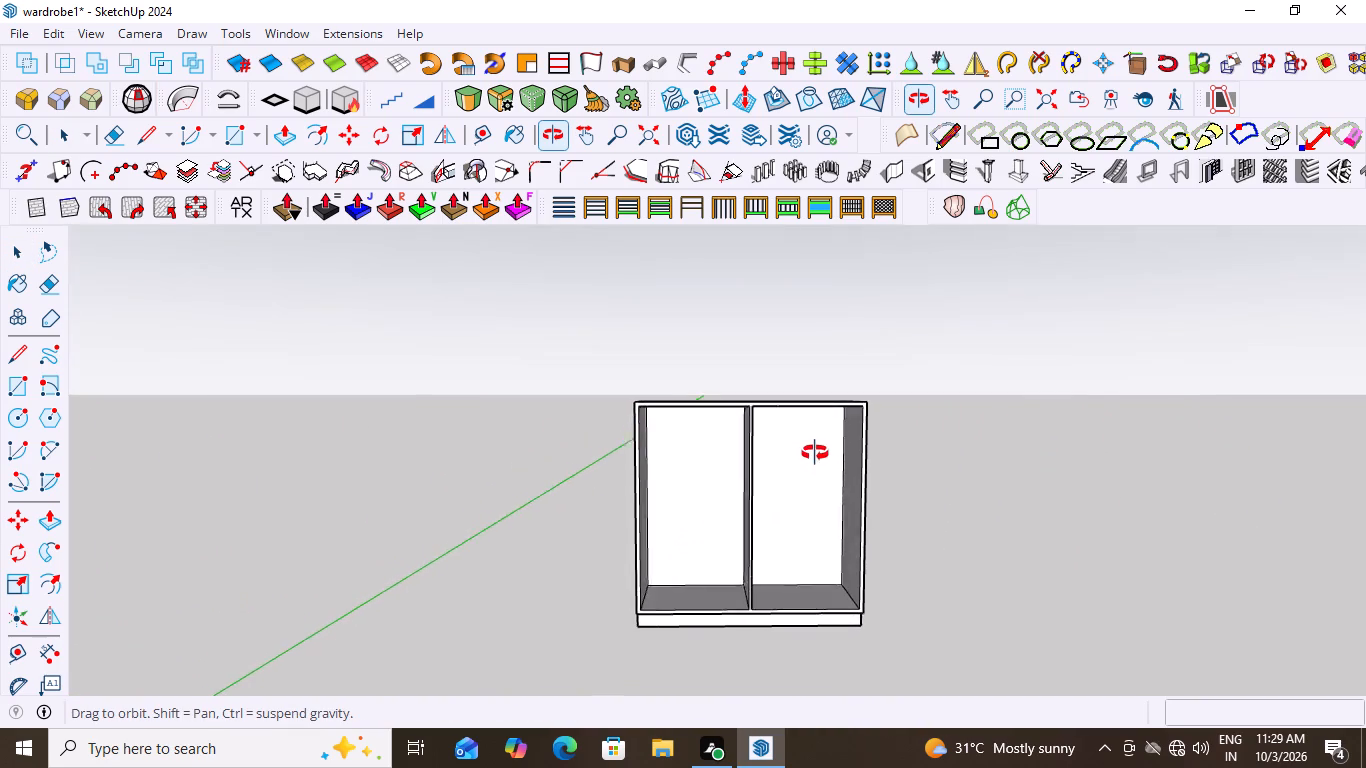
pyautogui.moveTo(815, 453); pyautogui.dragTo(781, 439, button='middle')
pyautogui.scroll(12, 742, 420)
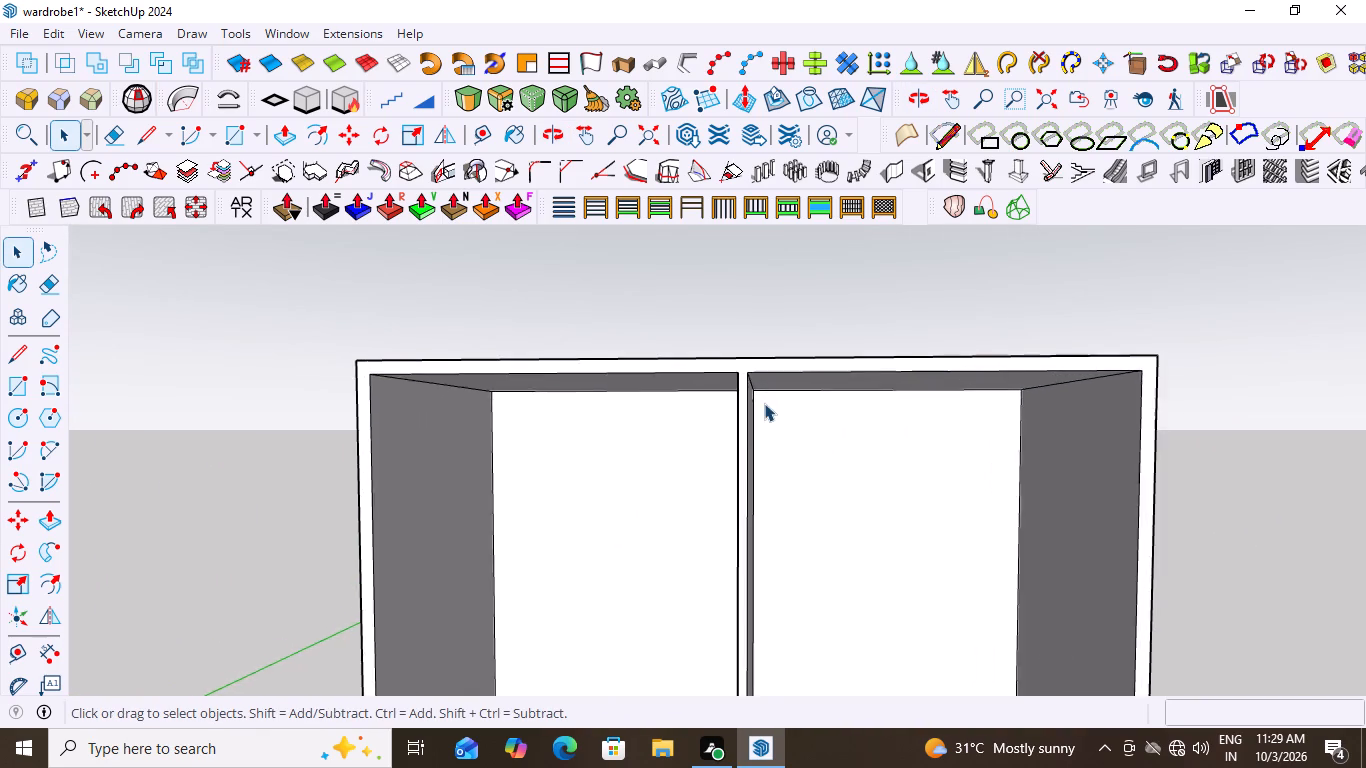
pyautogui.scroll(3, 764, 403)
pyautogui.scroll(-12, 764, 403)
pyautogui.moveTo(815, 447); pyautogui.dragTo(786, 533, button='middle')
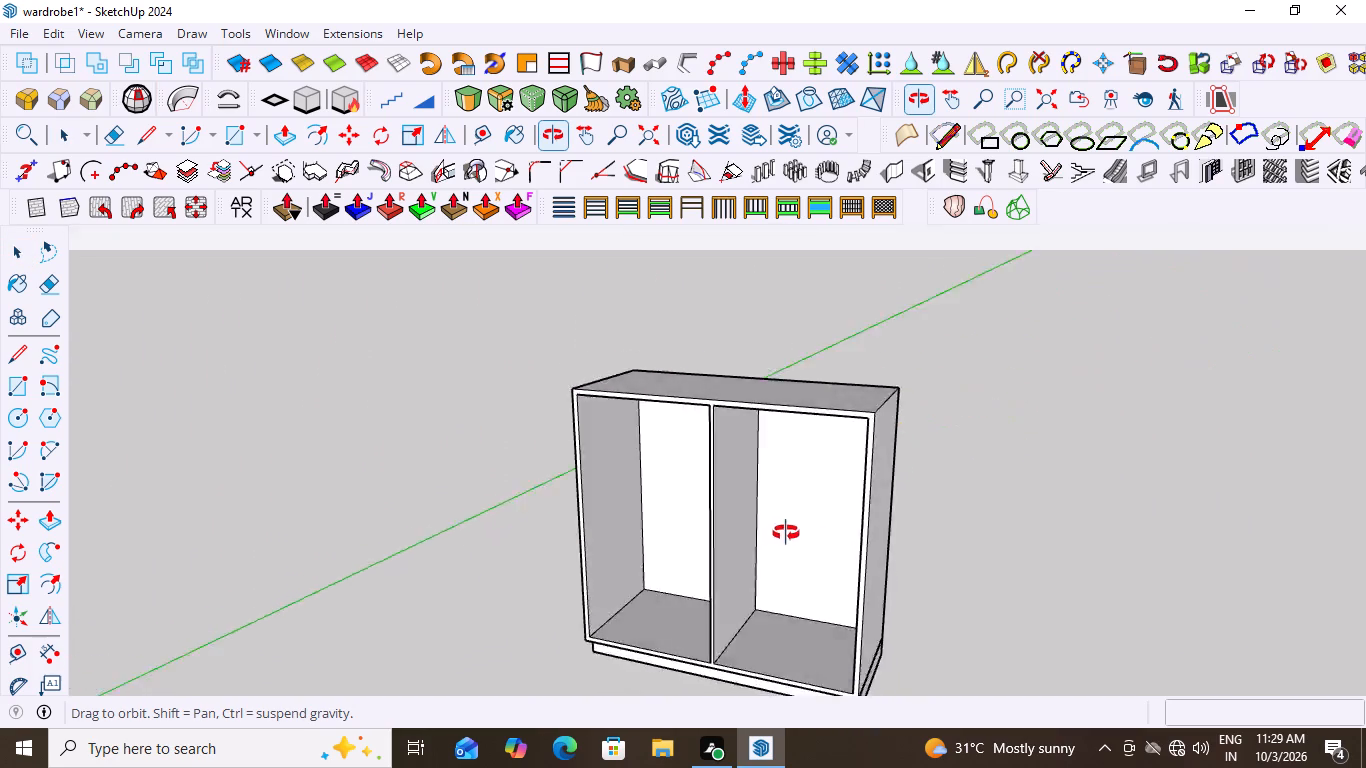
pyautogui.moveTo(786, 533); pyautogui.dragTo(853, 416, button='middle')
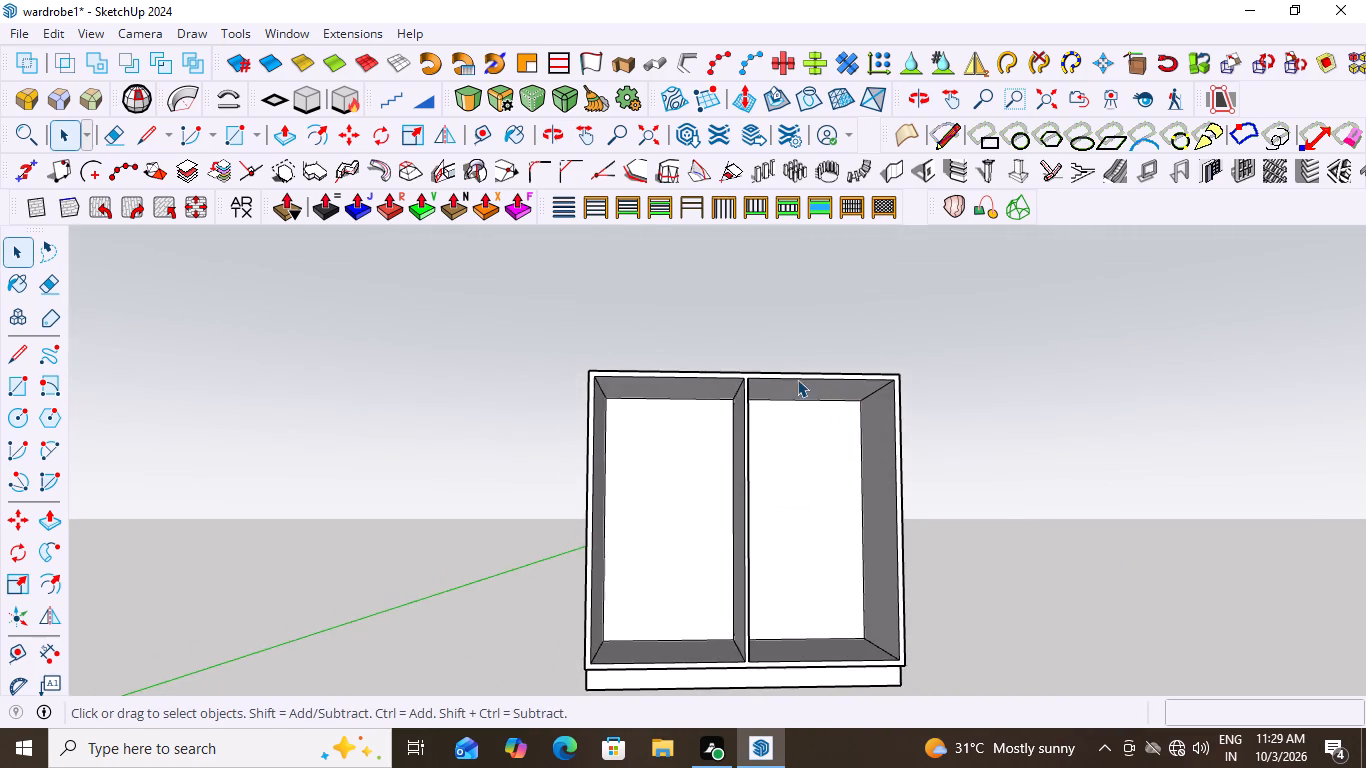
pyautogui.scroll(8, 797, 379)
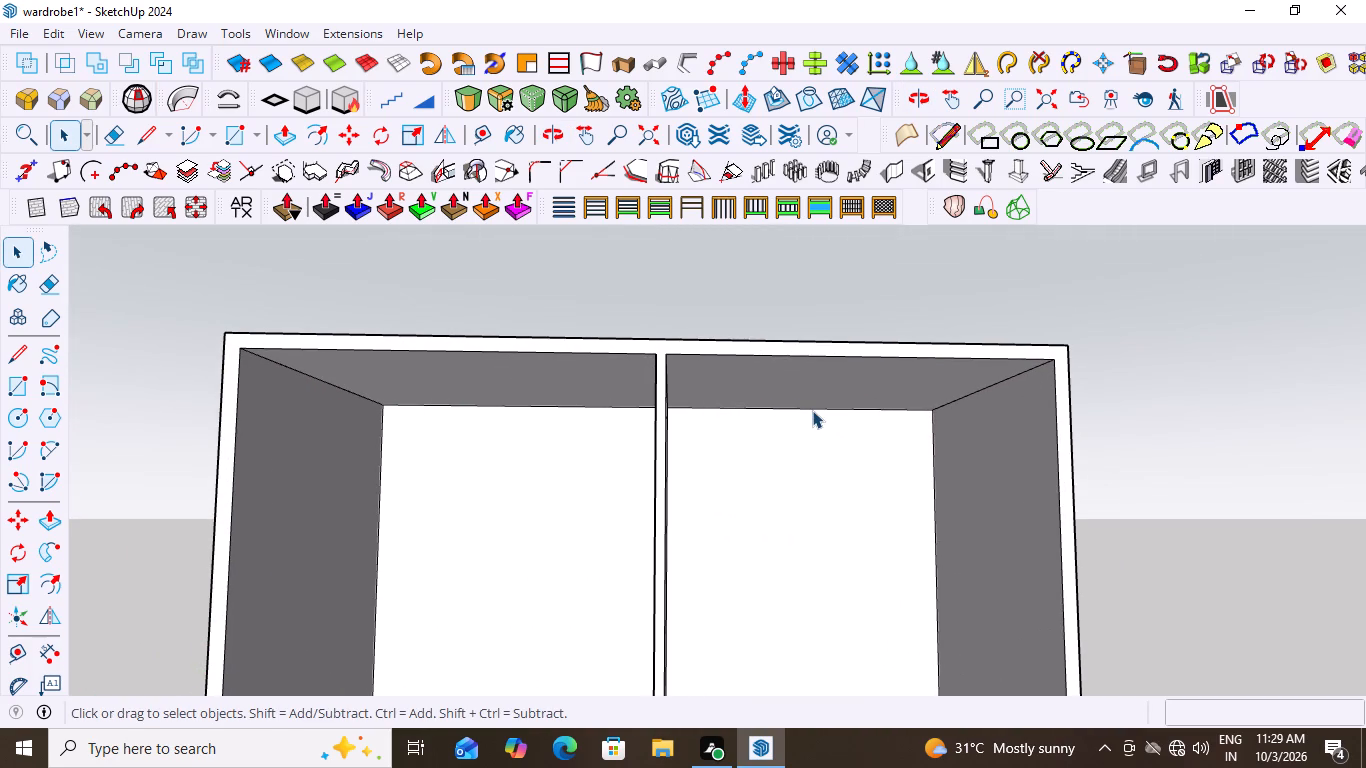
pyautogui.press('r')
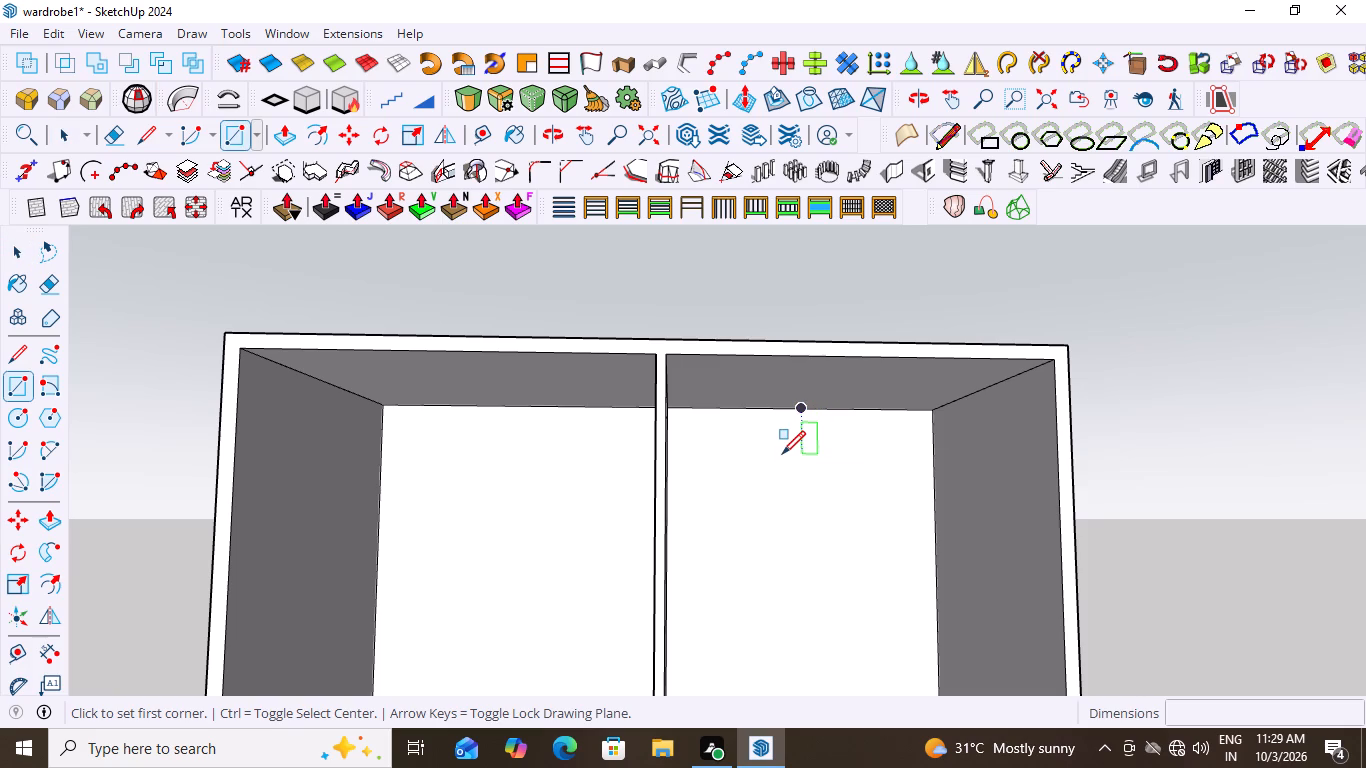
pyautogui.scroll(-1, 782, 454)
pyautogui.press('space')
# Measure the top panel's thickness at the head of the central partition with the Dimension tool.
pyautogui.scroll(-5, 782, 454)
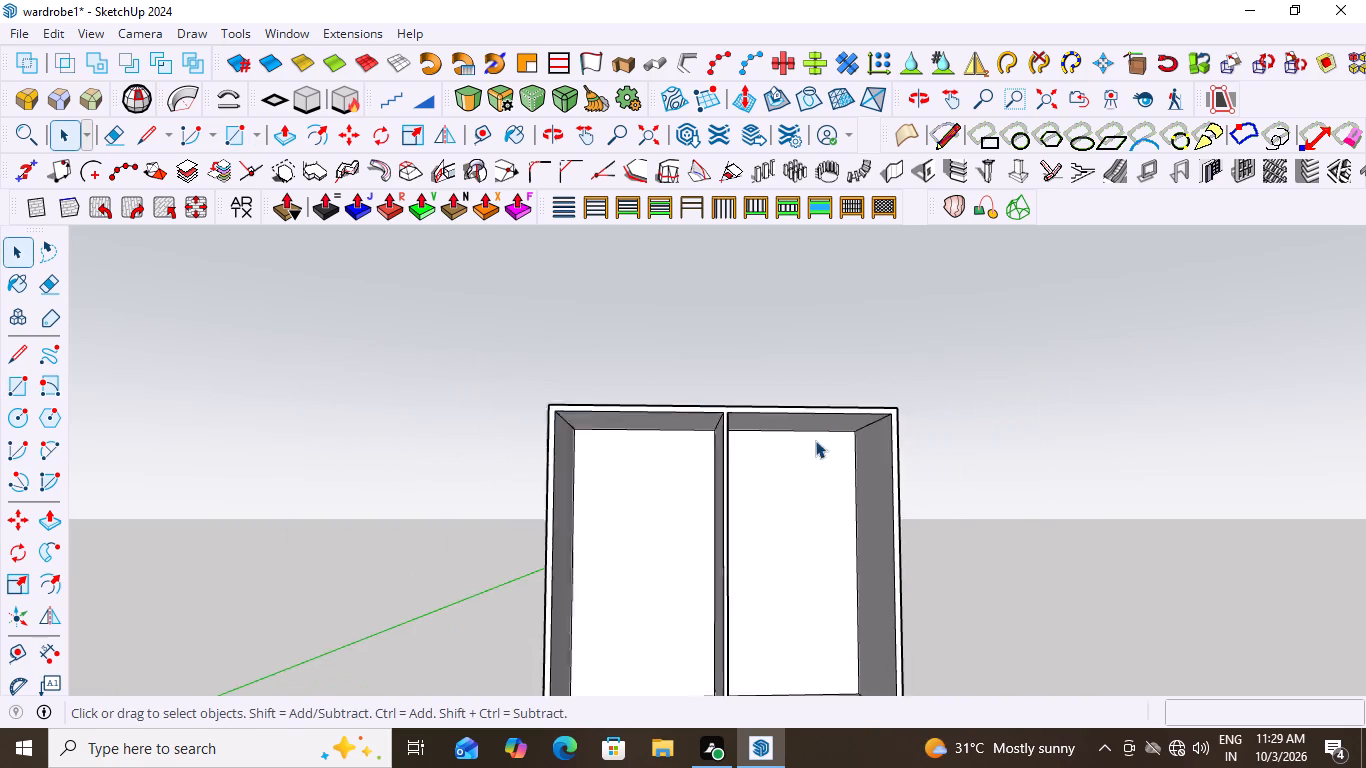
pyautogui.scroll(-10, 815, 440)
pyautogui.moveTo(839, 444); pyautogui.dragTo(821, 599, button='middle')
pyautogui.scroll(20, 802, 559)
pyautogui.scroll(1, 802, 559)
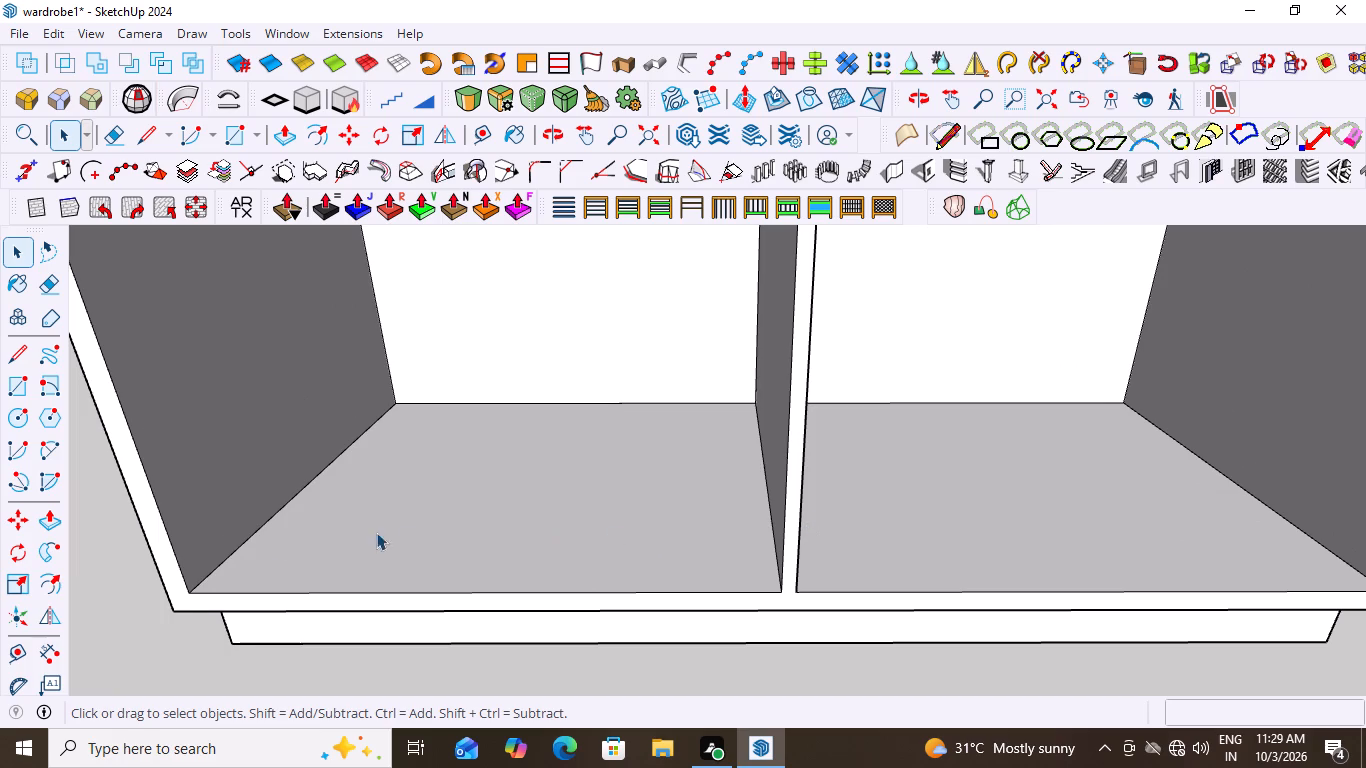
pyautogui.click(40, 650)
pyautogui.scroll(-5, 315, 579)
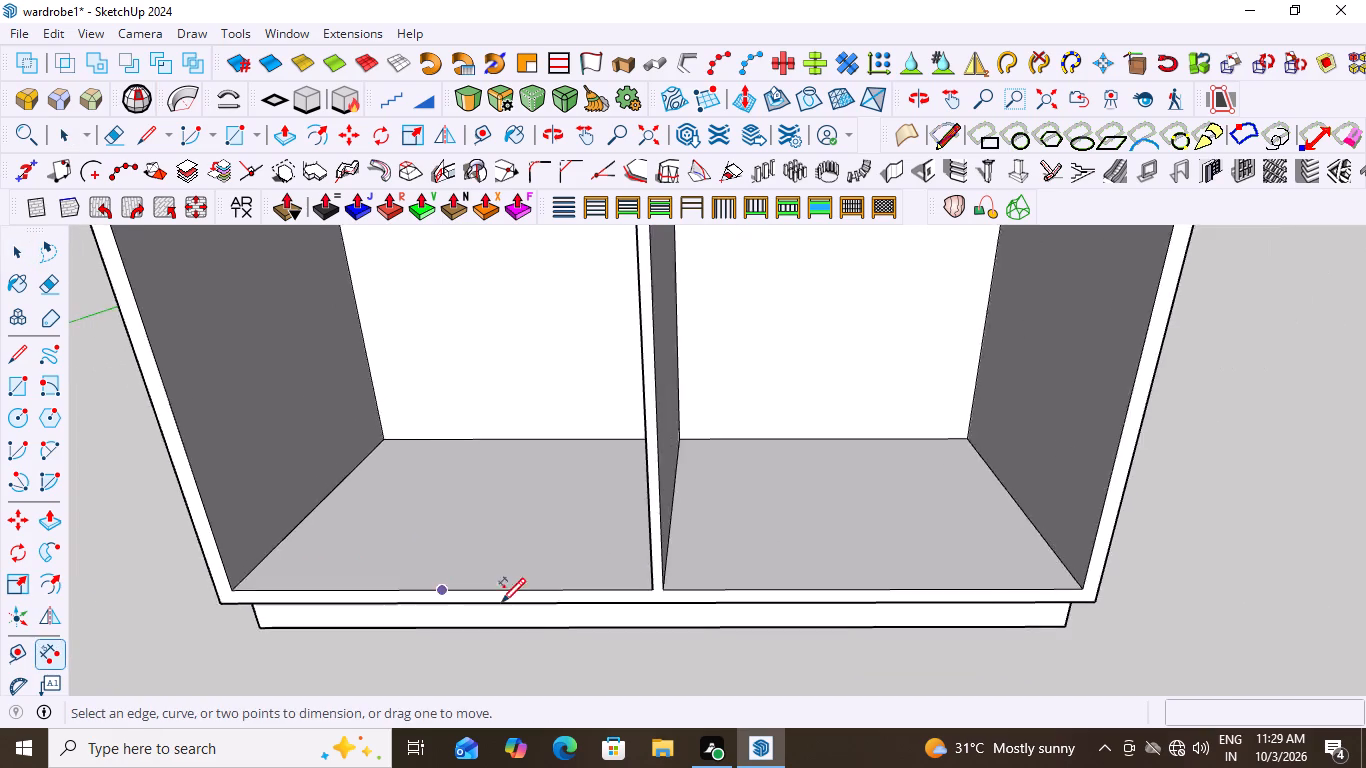
pyautogui.scroll(-14, 501, 601)
pyautogui.scroll(7, 637, 463)
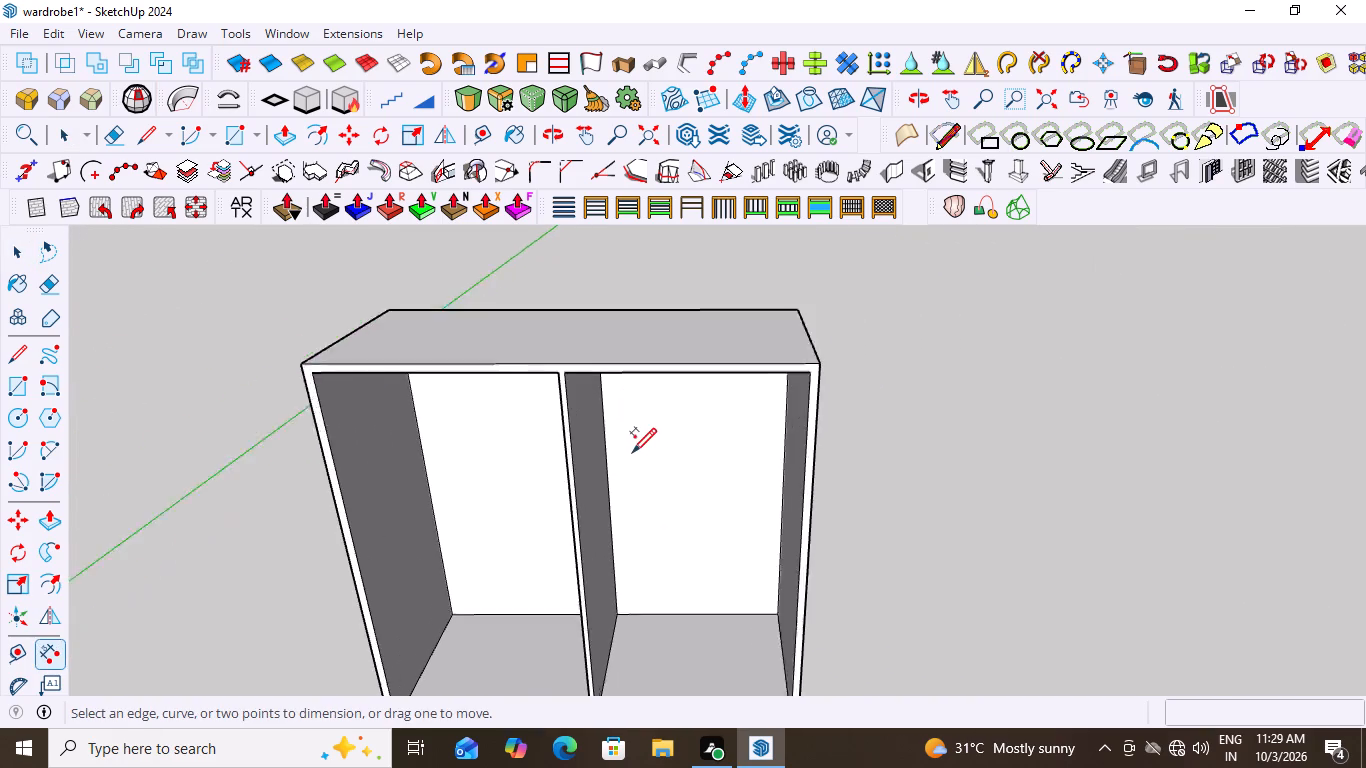
pyautogui.scroll(9, 532, 373)
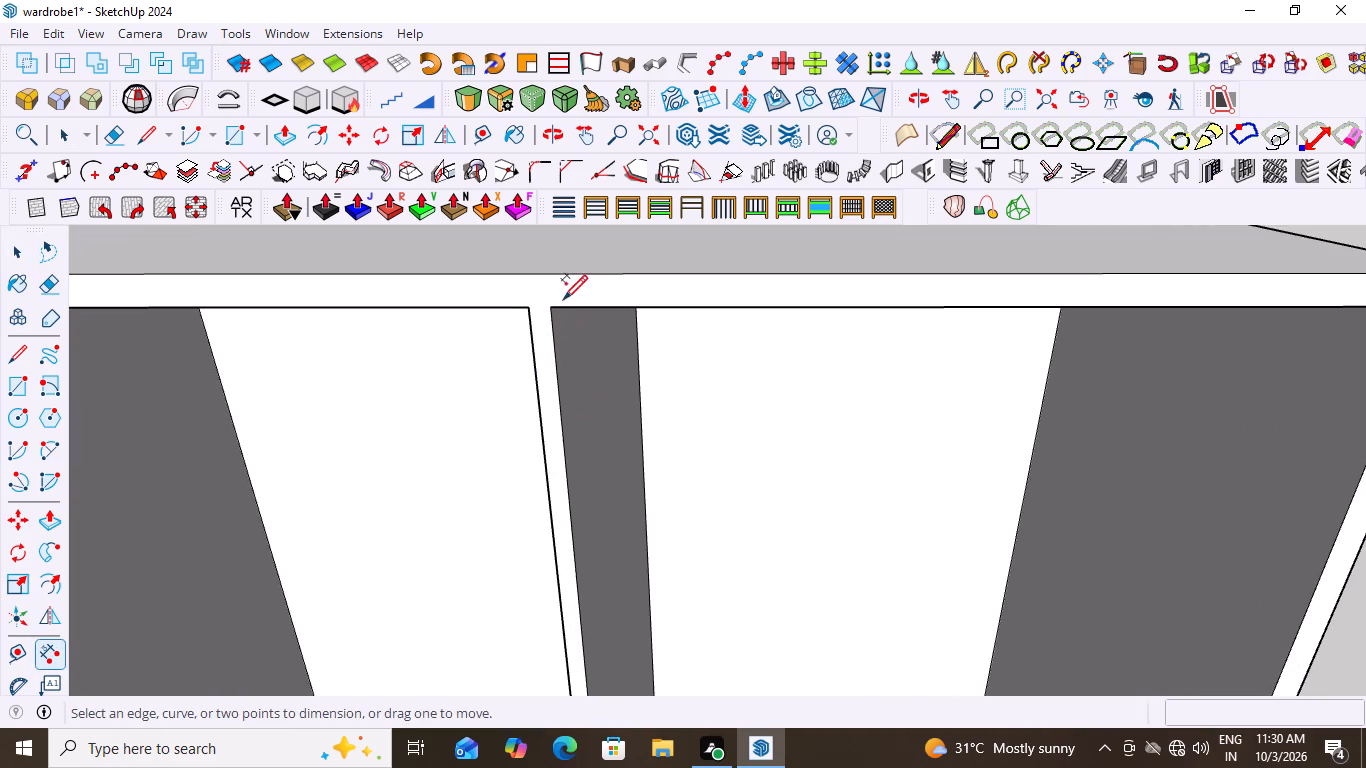
pyautogui.click(553, 305)
pyautogui.scroll(-5, 464, 423)
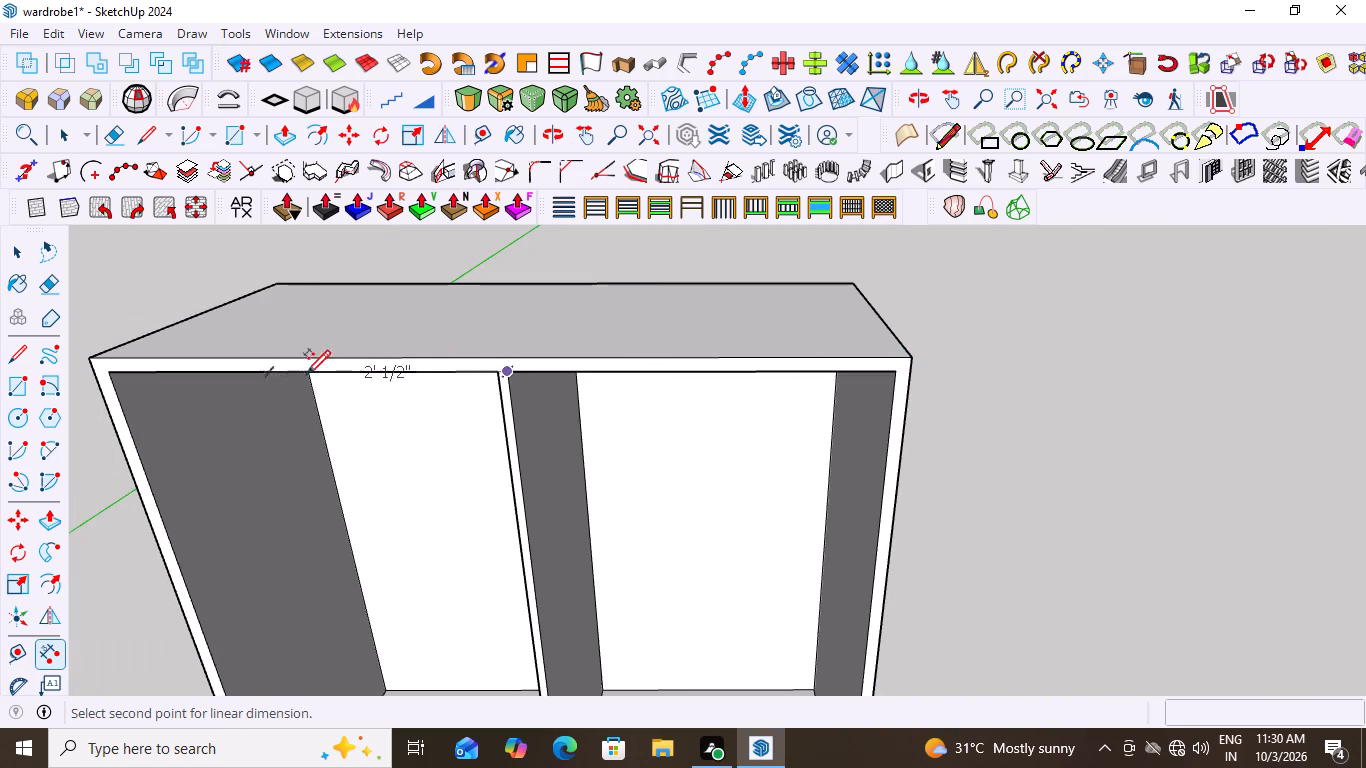
pyautogui.scroll(7, 510, 369)
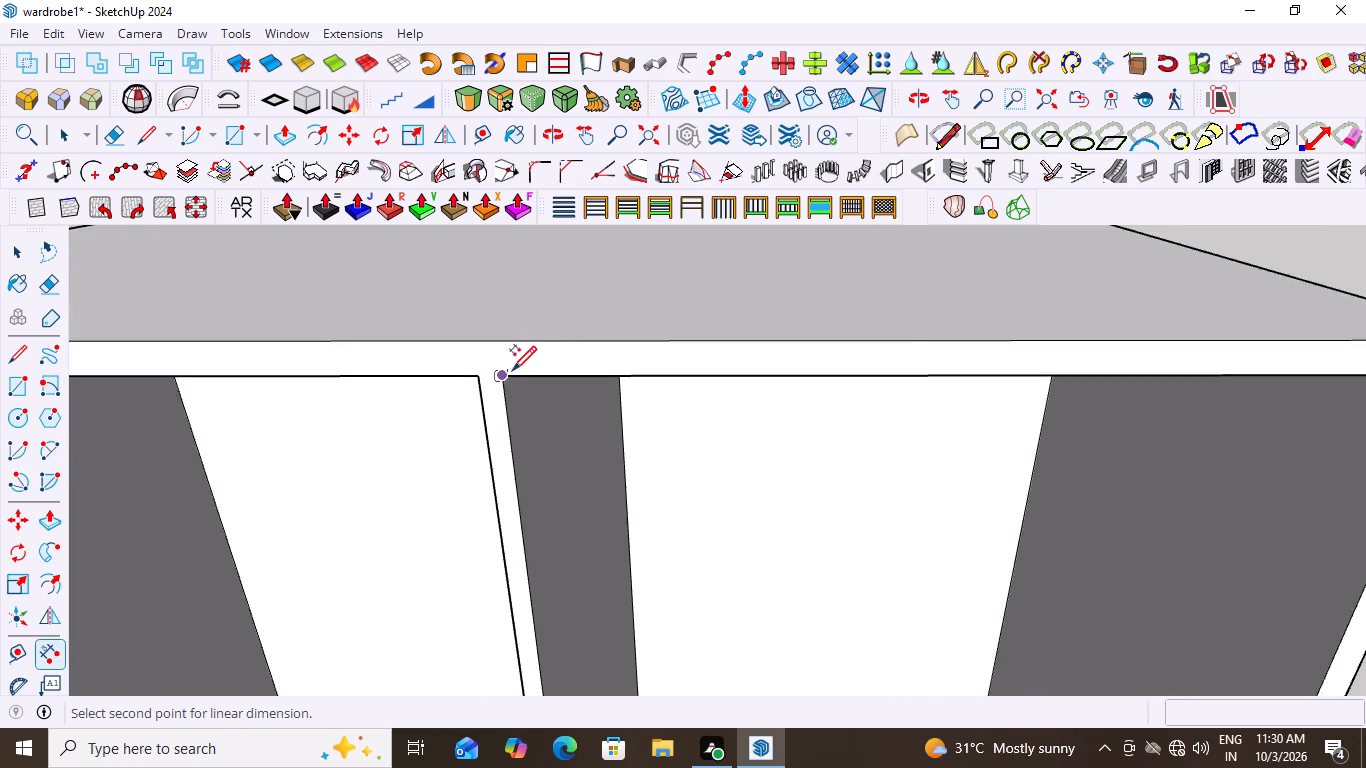
pyautogui.scroll(5, 512, 369)
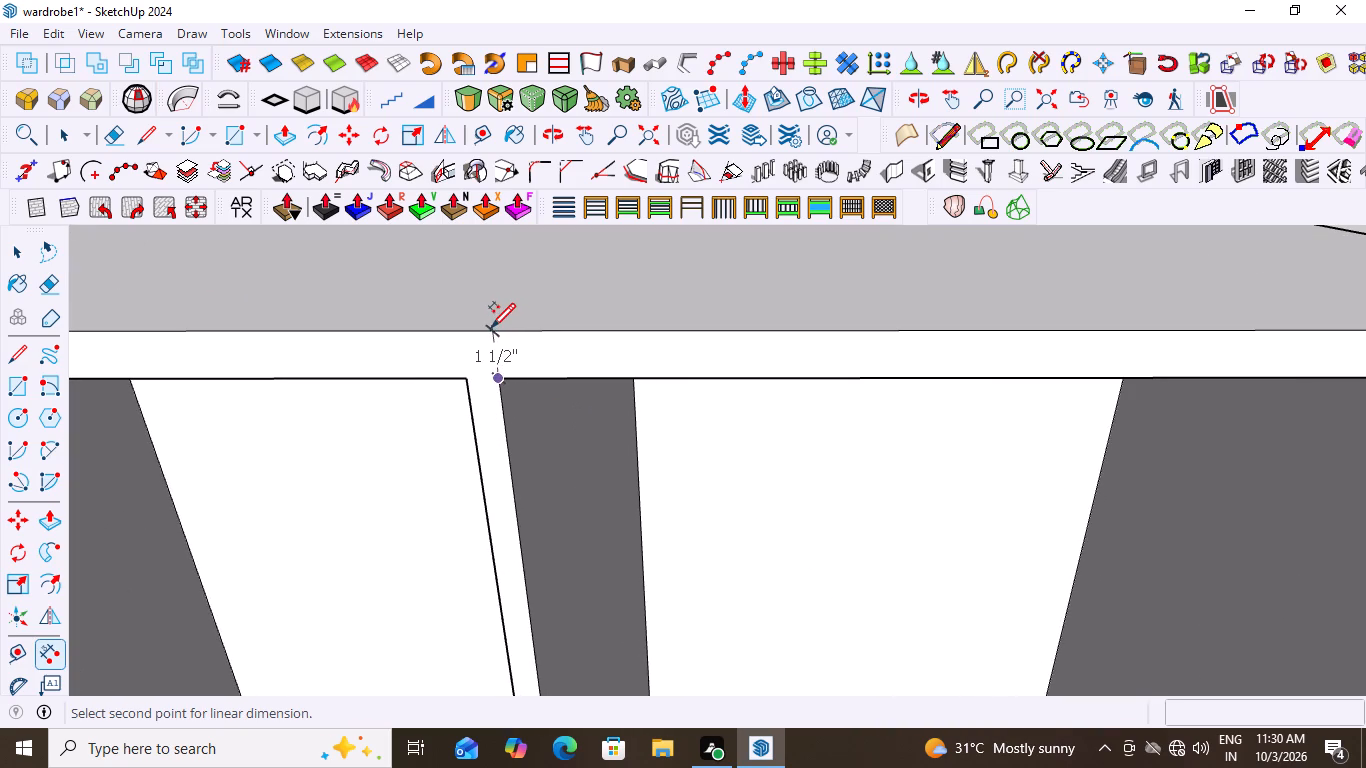
pyautogui.press('space')
# Examine the whole wardrobe from the front and side, including the partition and both compartment floors.
pyautogui.scroll(-2, 544, 390)
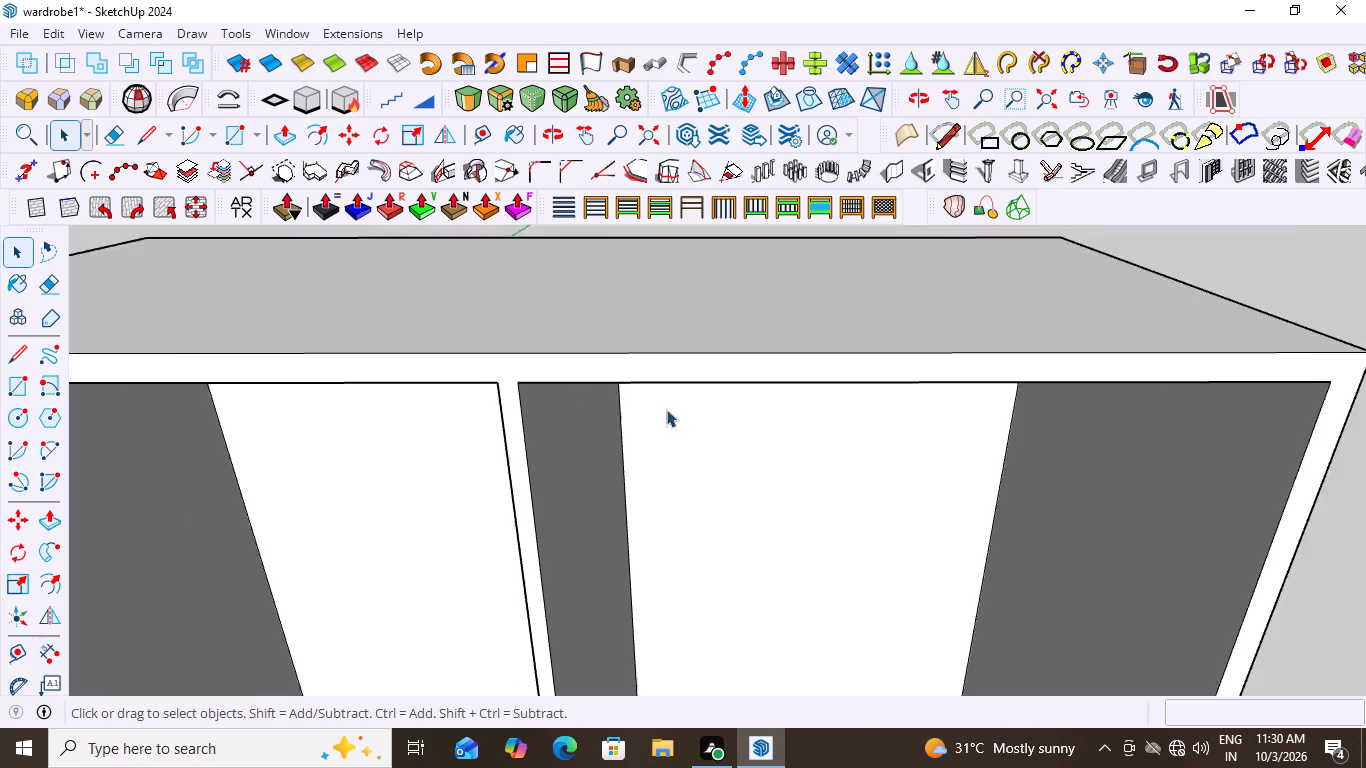
pyautogui.scroll(-16, 666, 409)
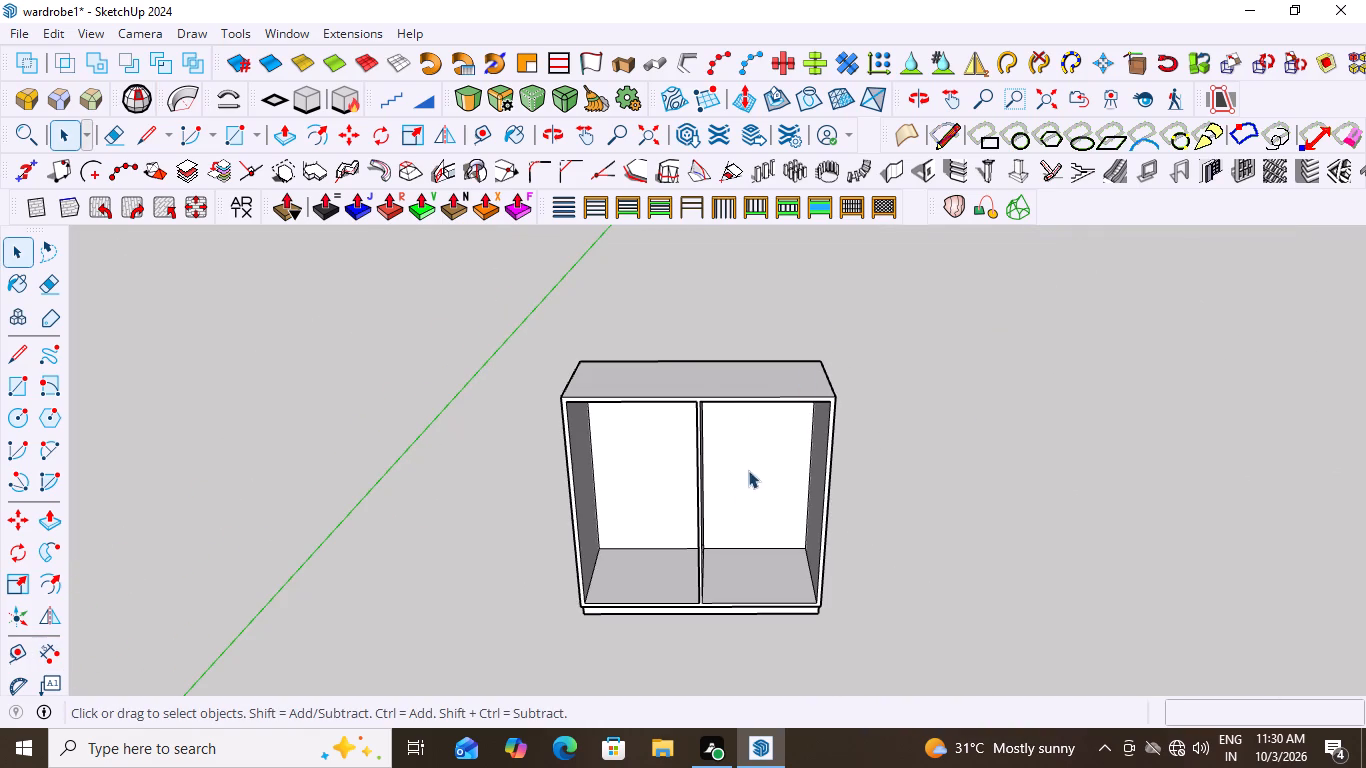
pyautogui.scroll(-1, 742, 490)
pyautogui.moveTo(740, 492); pyautogui.dragTo(849, 451, button='middle')
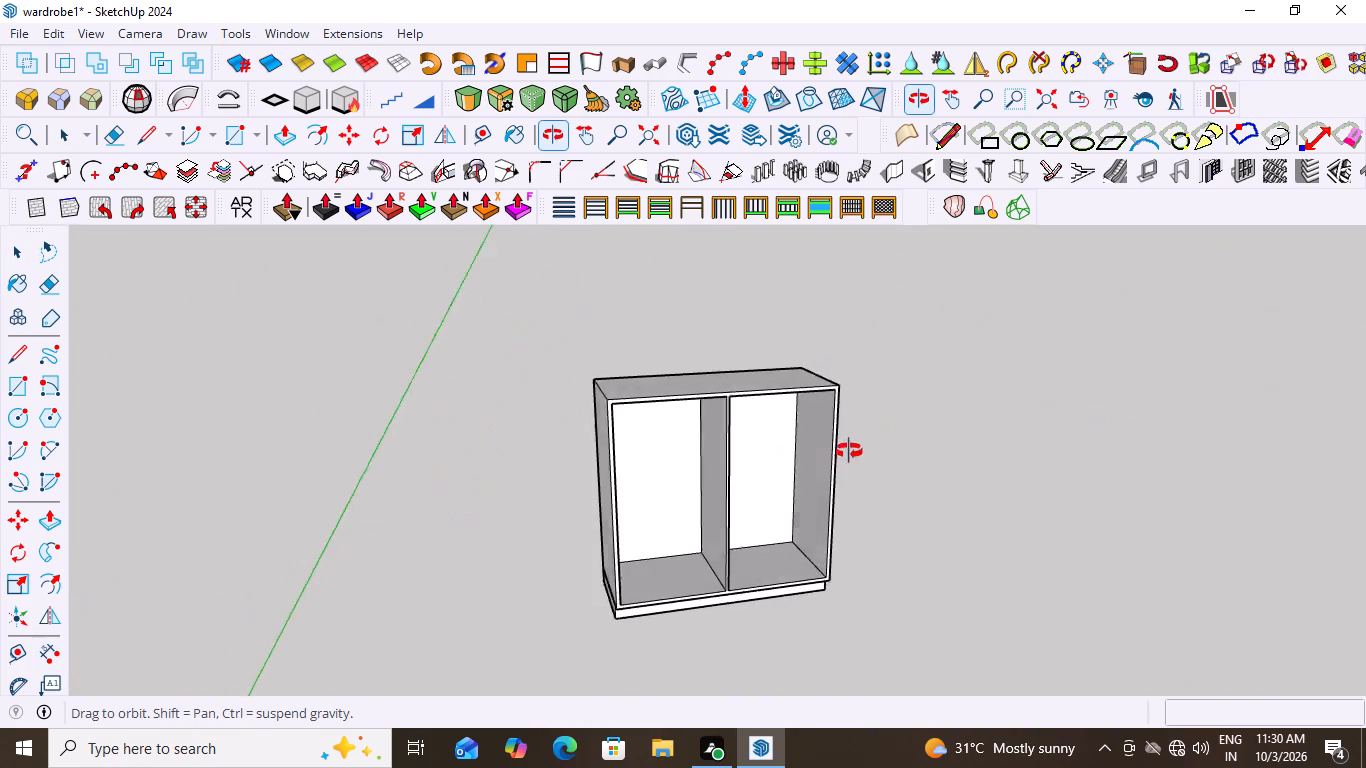
pyautogui.moveTo(849, 451); pyautogui.dragTo(746, 423, button='middle')
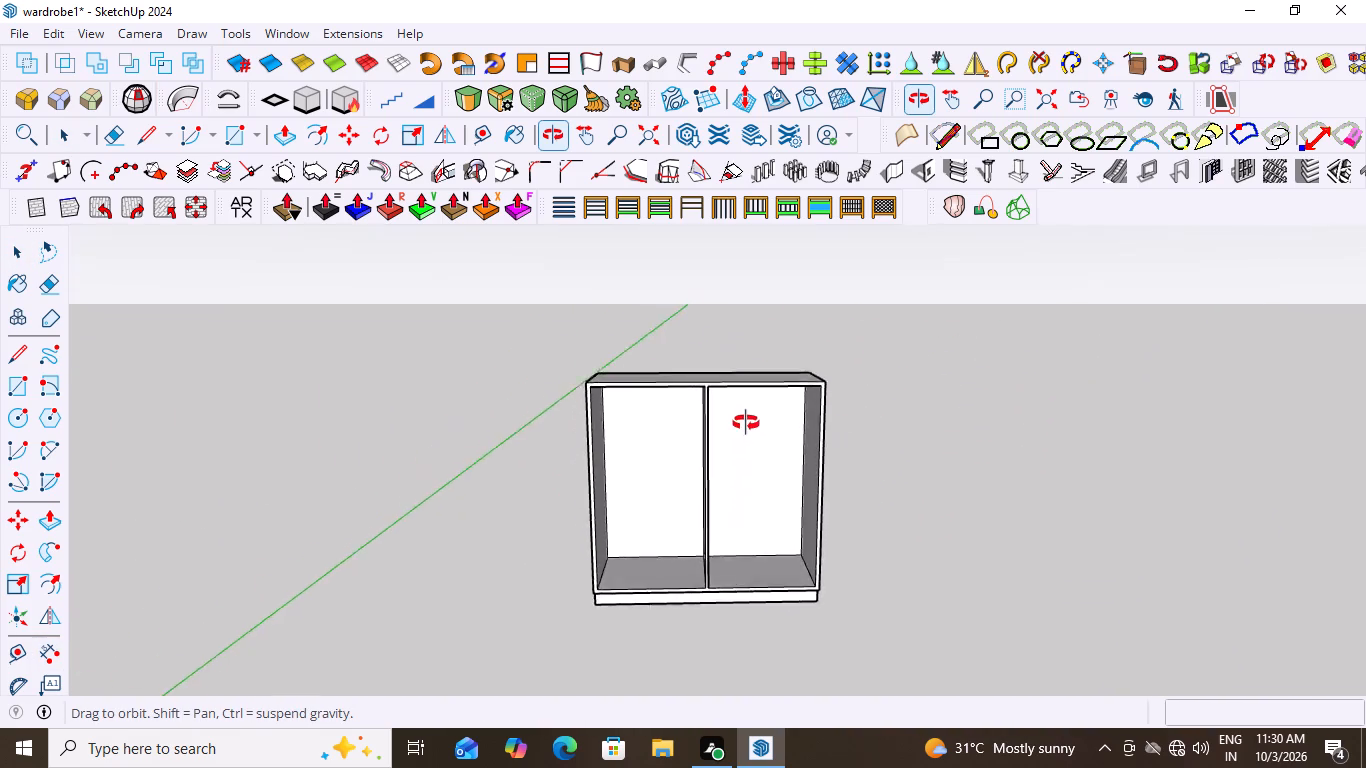
pyautogui.moveTo(746, 423); pyautogui.dragTo(829, 415, button='middle')
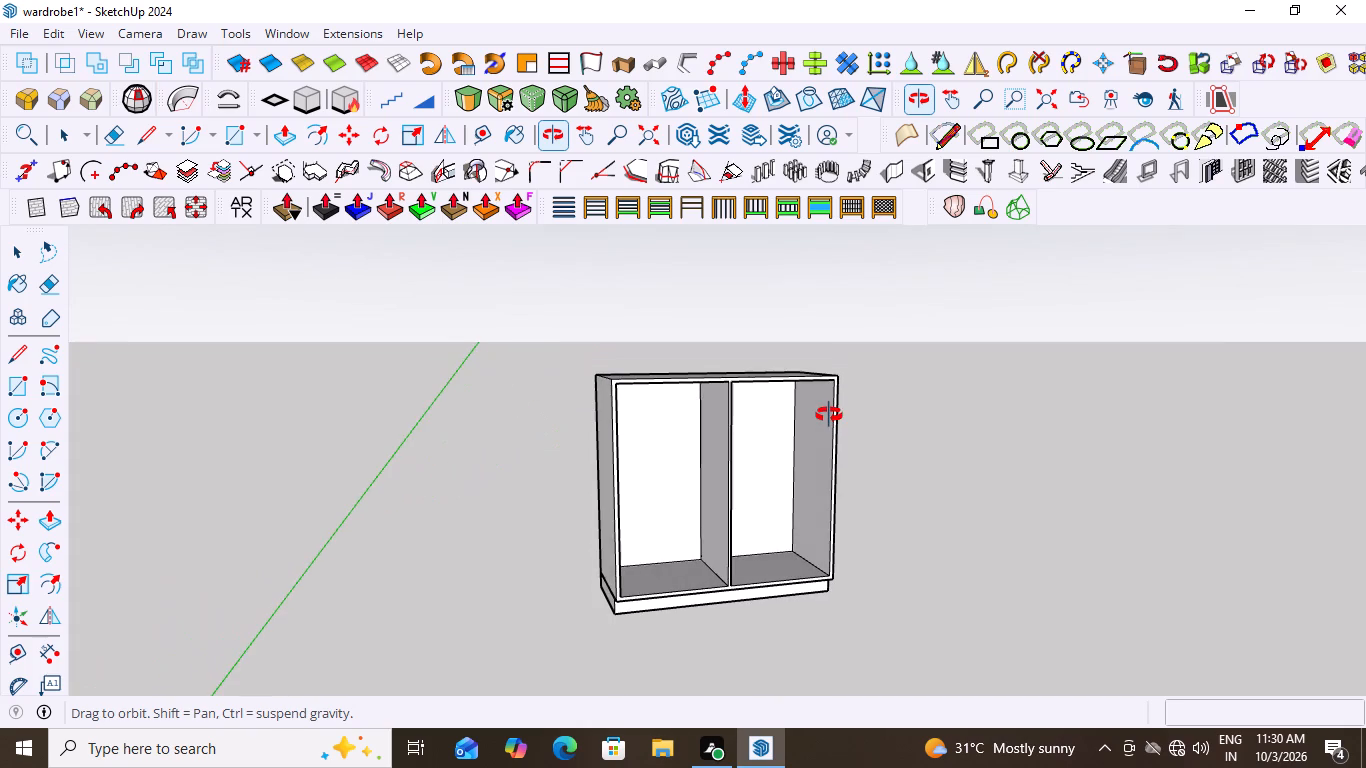
pyautogui.moveTo(829, 415); pyautogui.dragTo(765, 410, button='middle')
pyautogui.scroll(2, 809, 565)
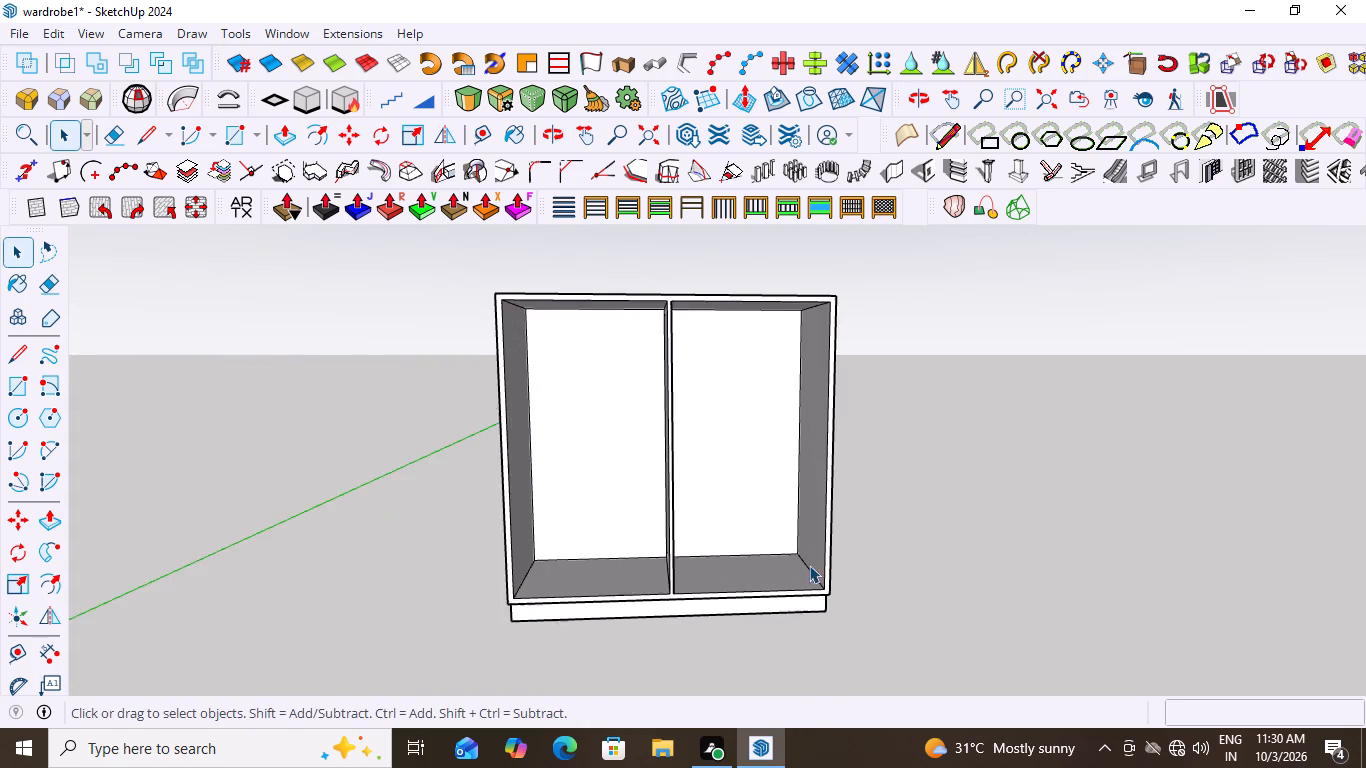
pyautogui.scroll(4, 809, 565)
pyautogui.scroll(4, 607, 522)
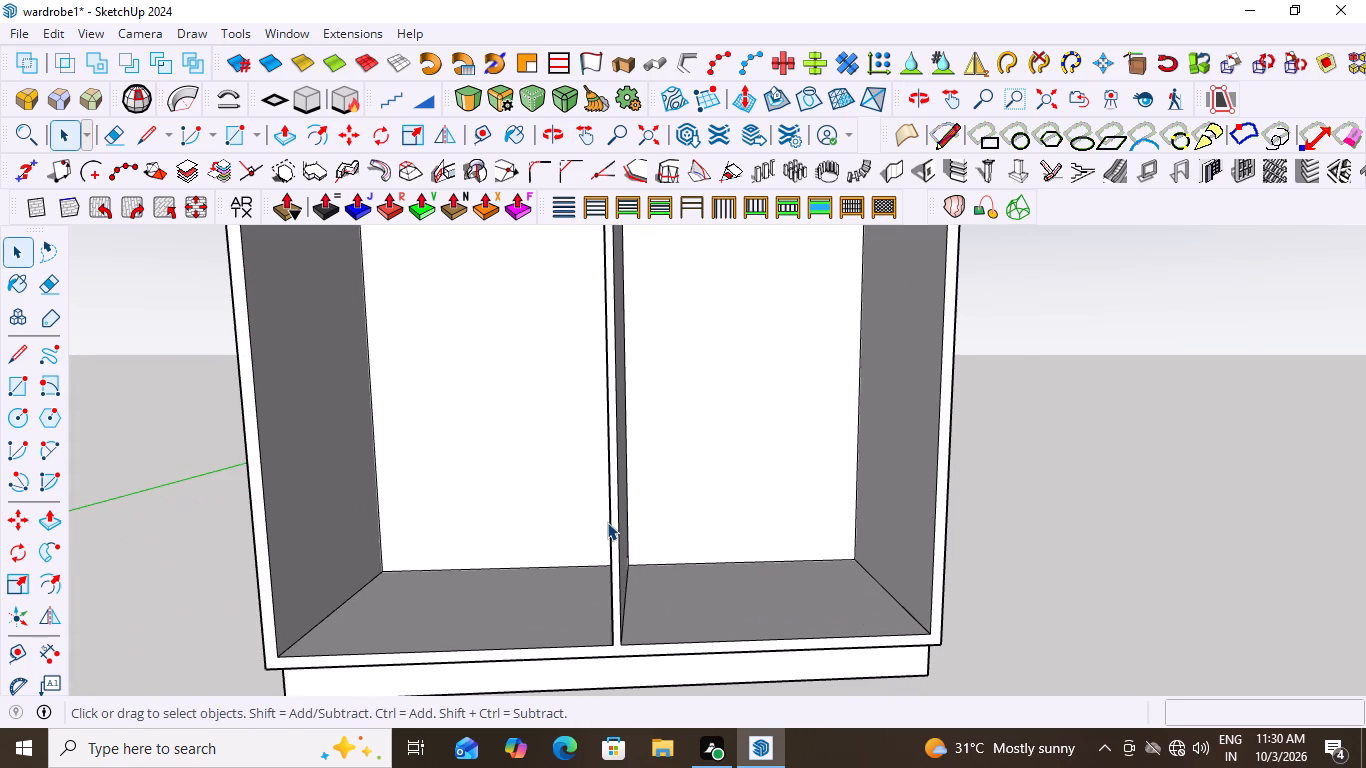
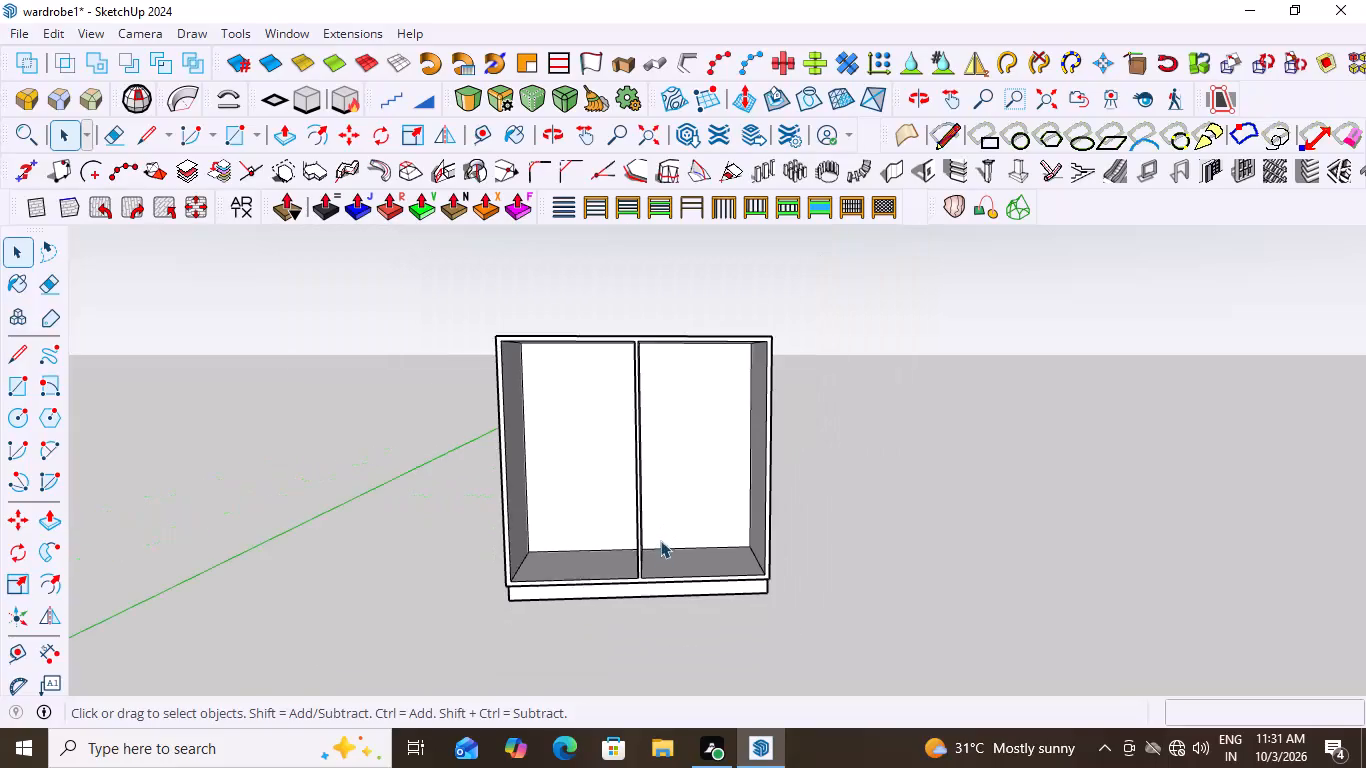
# Examine the whole wardrobe from the side, the front and below, including both compartments and the central partition.
pyautogui.moveTo(729, 479); pyautogui.dragTo(389, 498, button='middle')
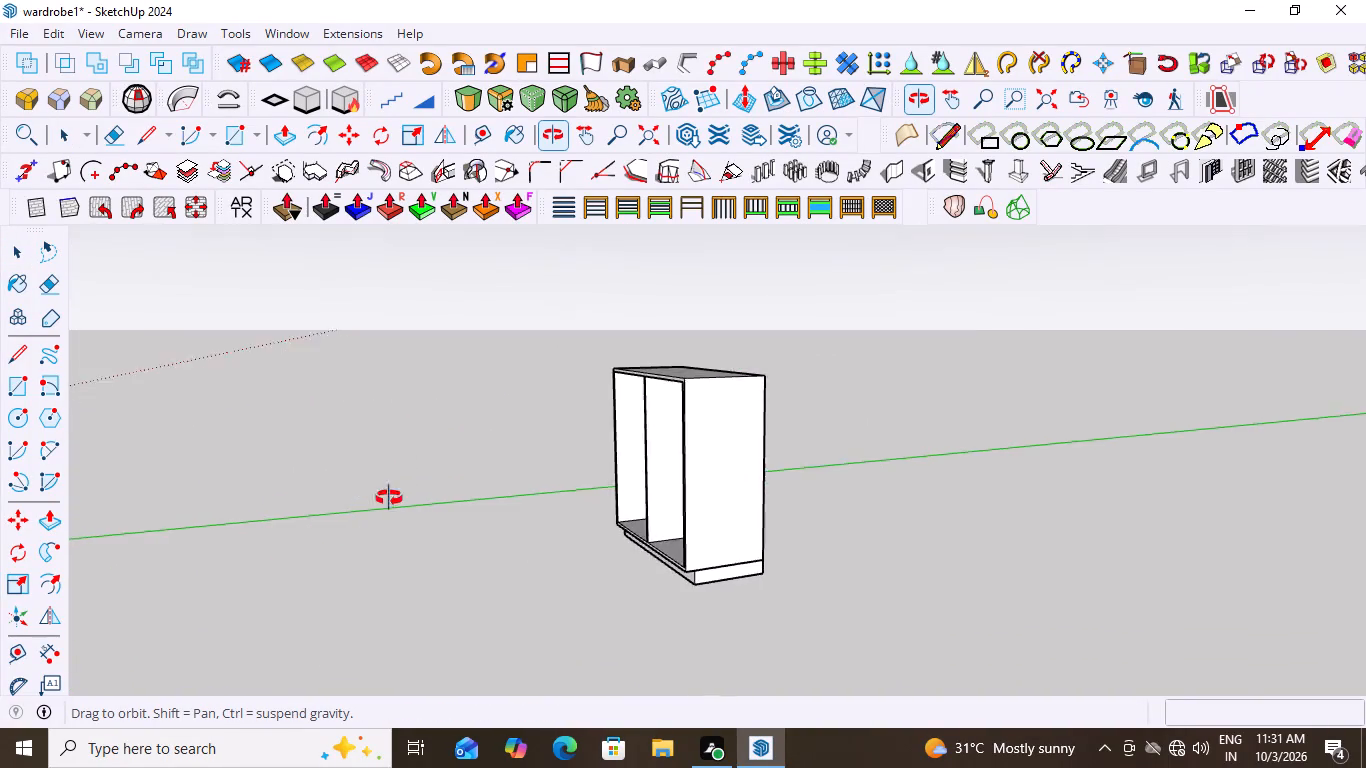
pyautogui.moveTo(389, 498); pyautogui.dragTo(728, 474, button='middle')
pyautogui.scroll(-1, 904, 528)
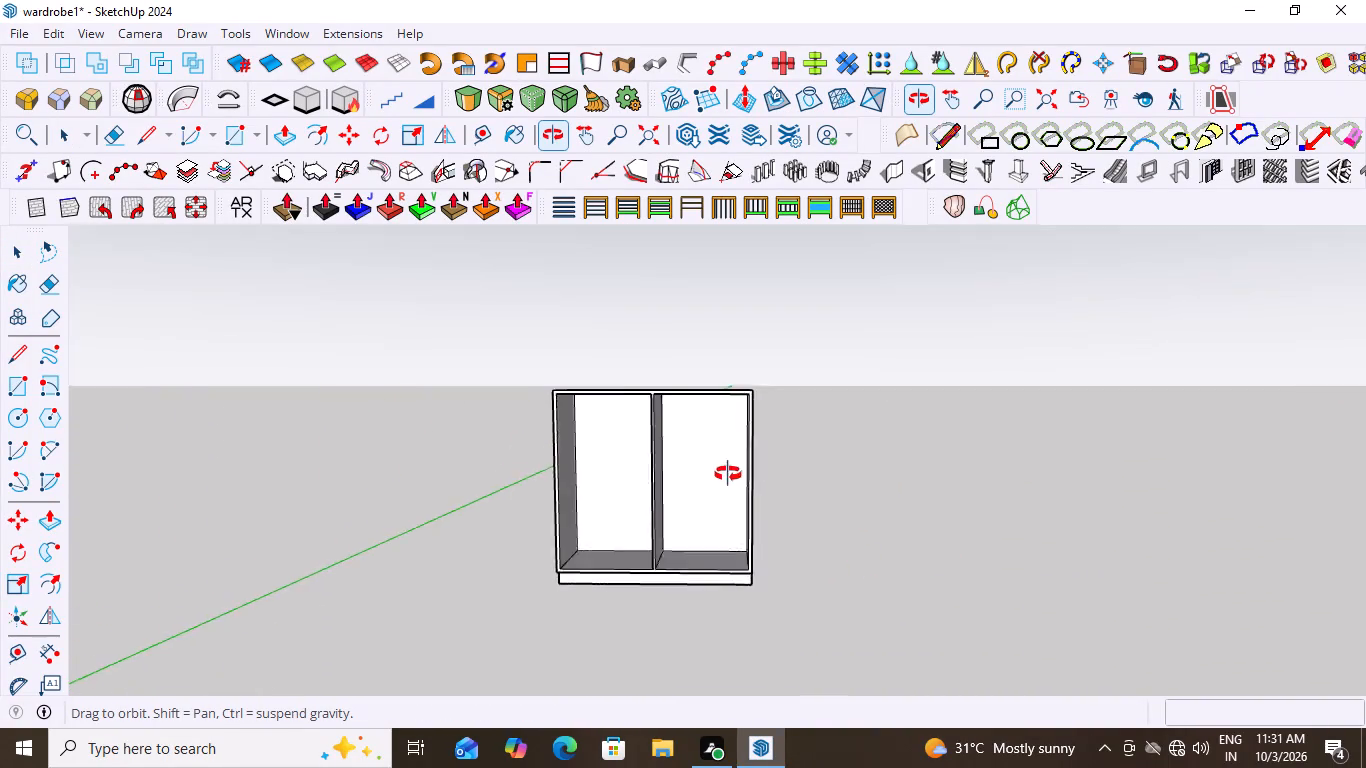
pyautogui.moveTo(728, 474); pyautogui.dragTo(719, 490, button='middle')
pyautogui.scroll(7, 667, 506)
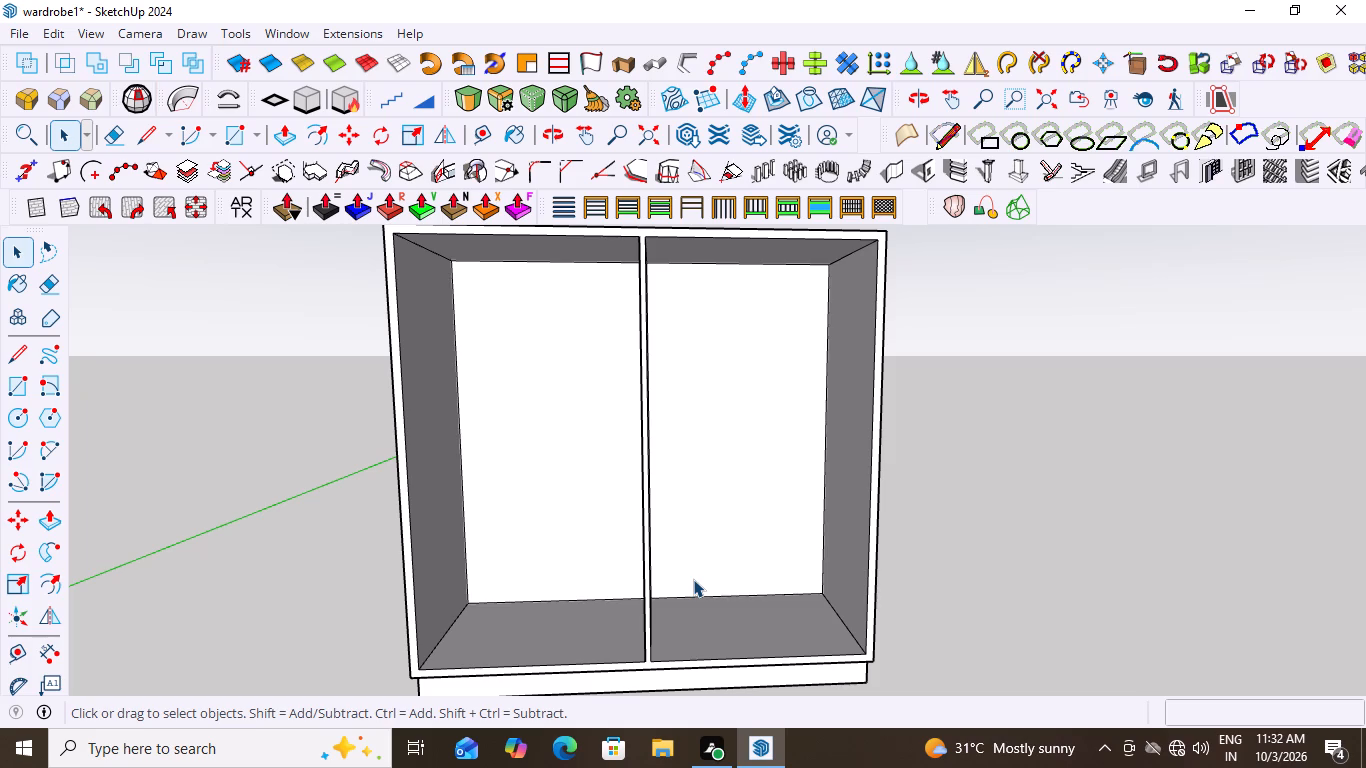
pyautogui.scroll(-4, 642, 499)
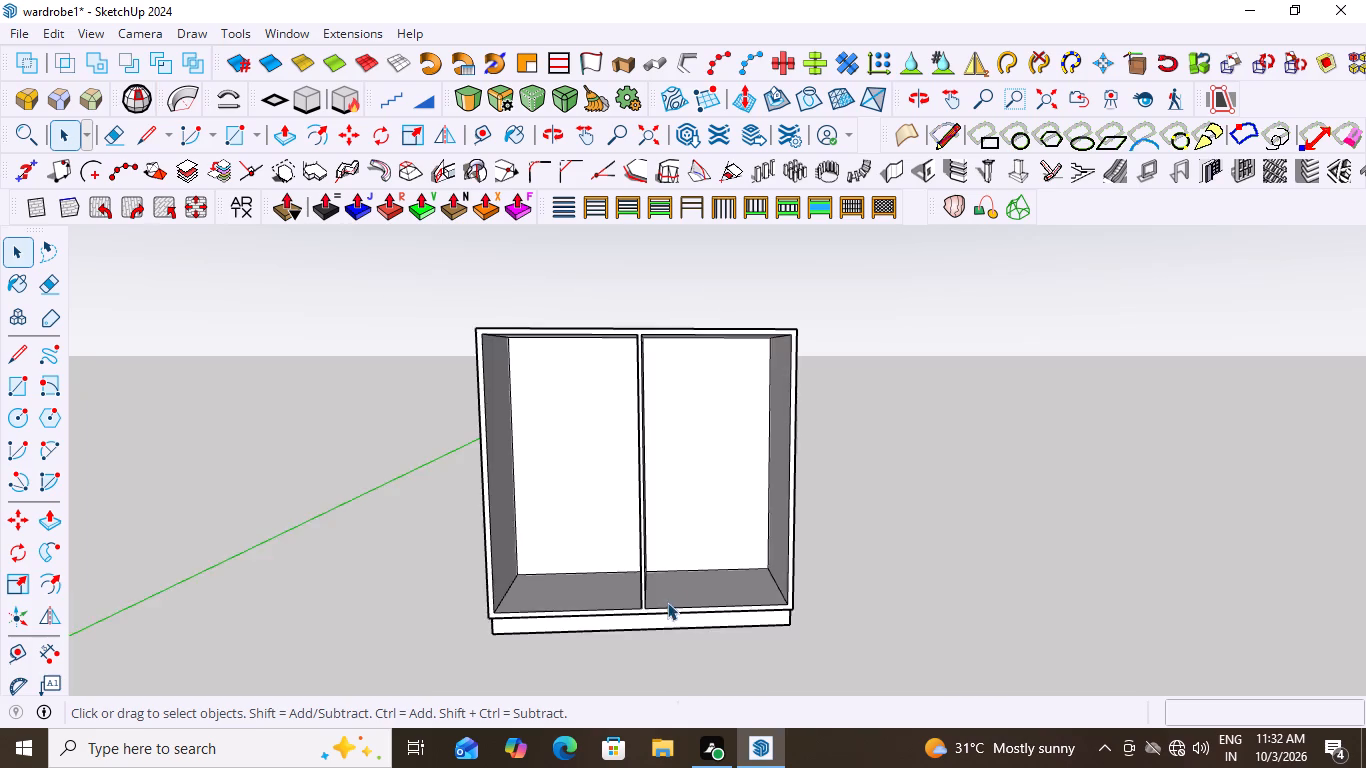
pyautogui.scroll(-3, 675, 595)
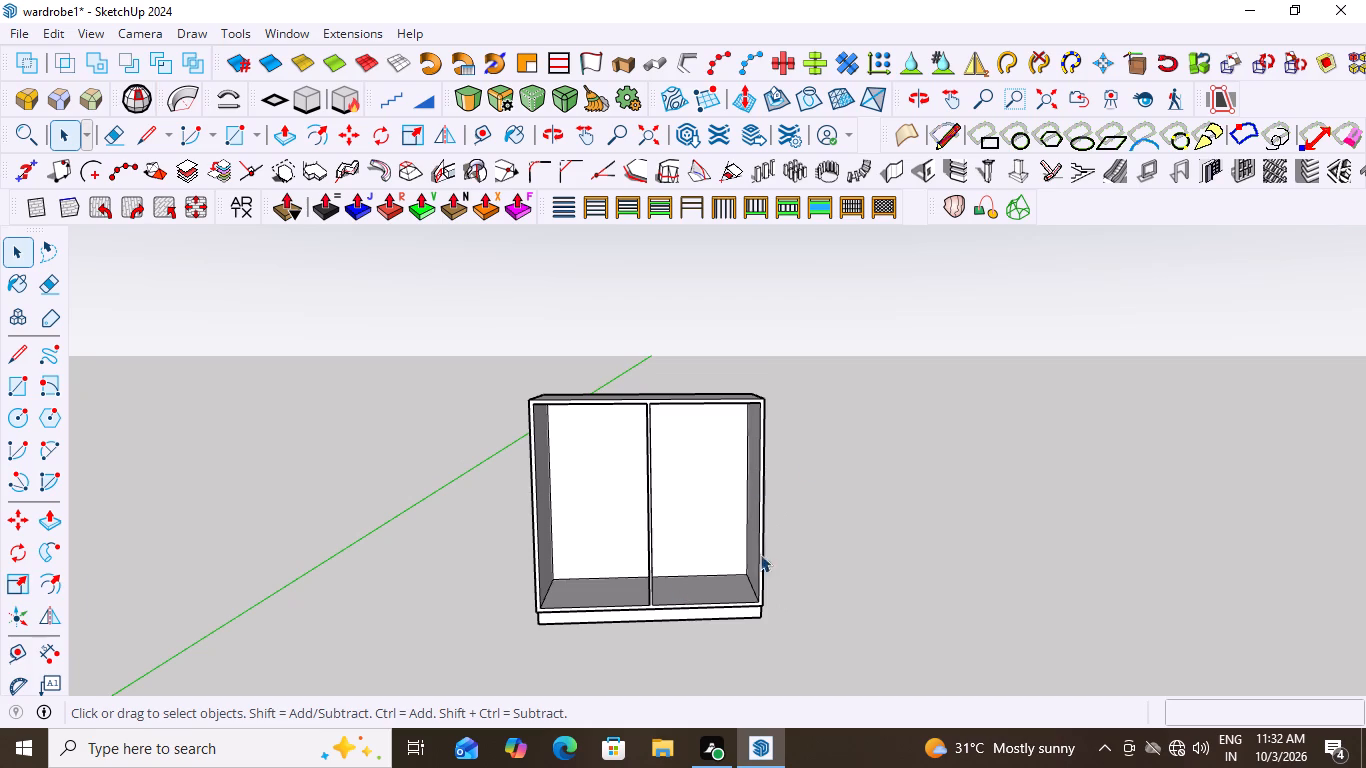
pyautogui.scroll(6, 756, 561)
pyautogui.scroll(-8, 697, 505)
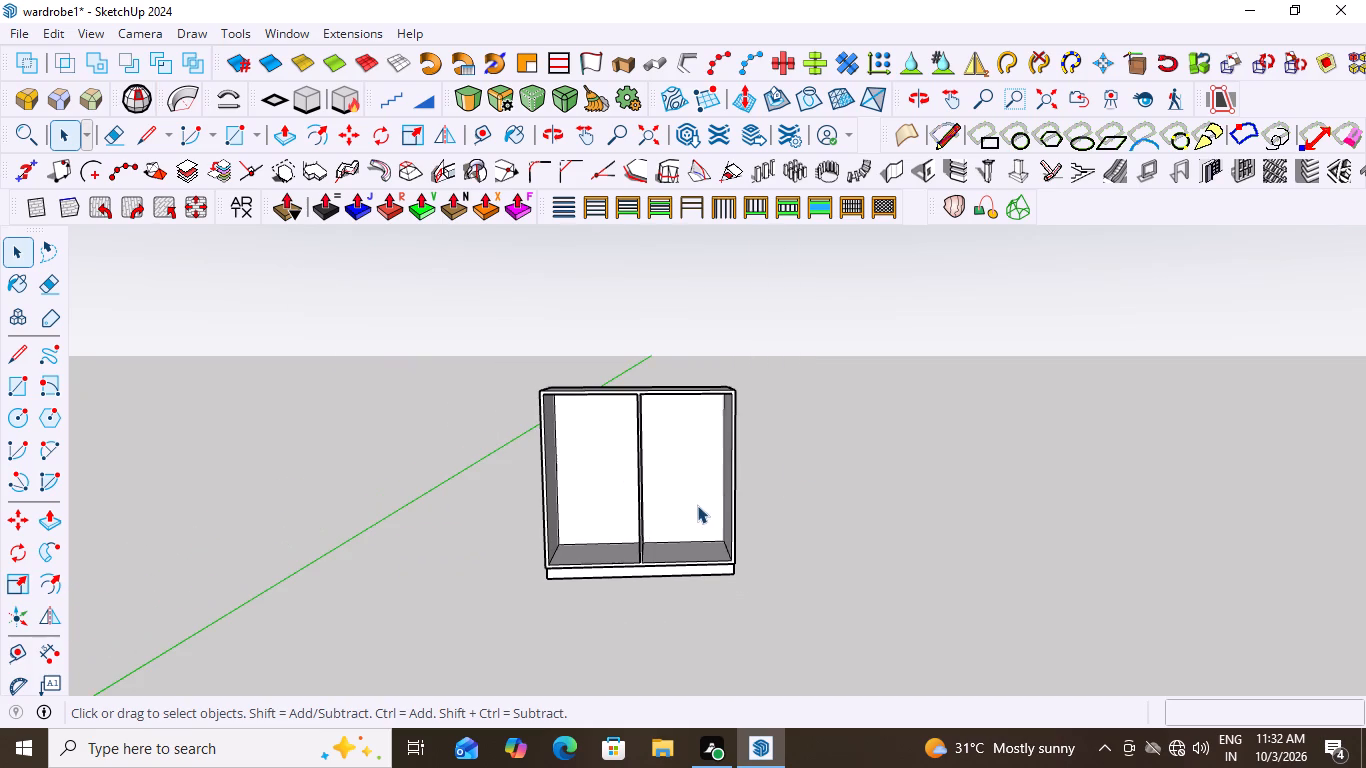
pyautogui.moveTo(712, 495); pyautogui.dragTo(739, 376, button='middle')
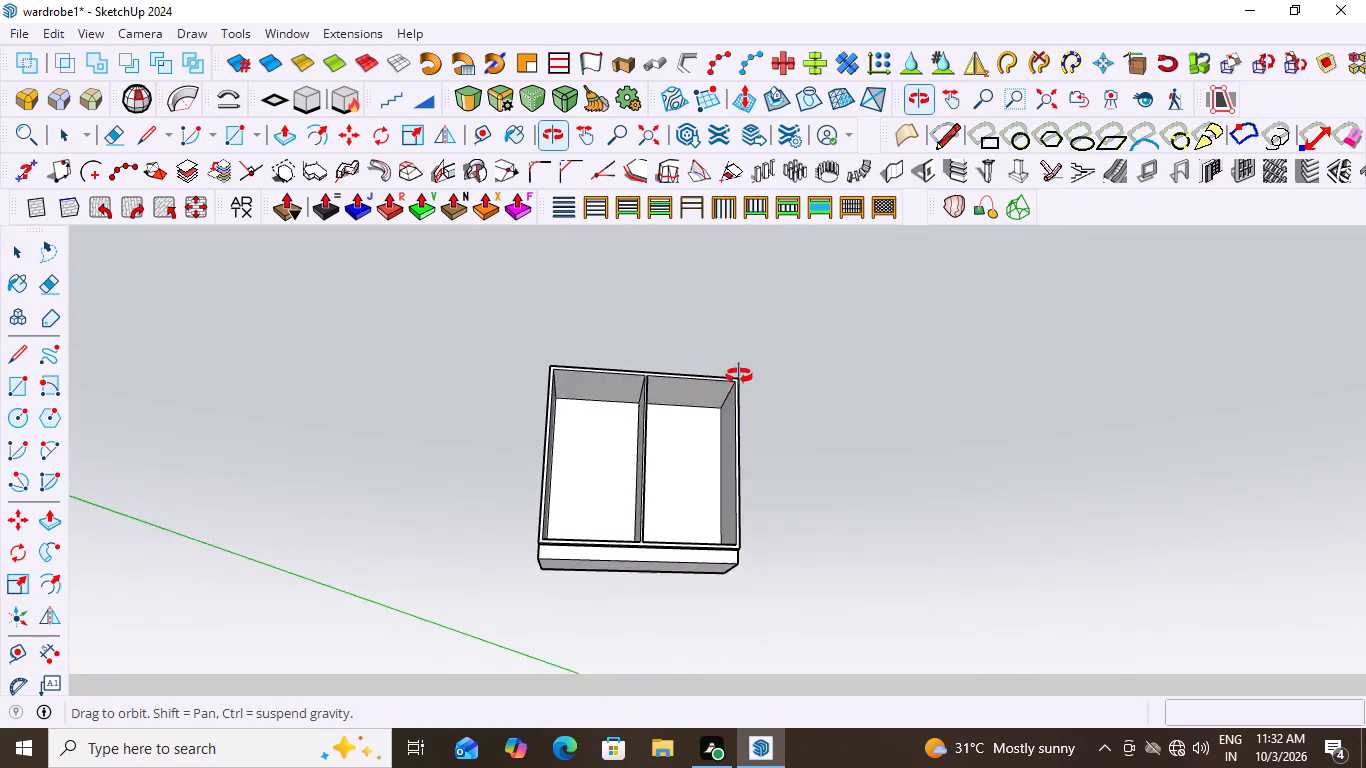
pyautogui.moveTo(739, 376); pyautogui.dragTo(706, 531, button='middle')
# Draw a 3' 4" by 3' rectangle covering the right compartment's floor and make it a group.
pyautogui.scroll(10, 674, 553)
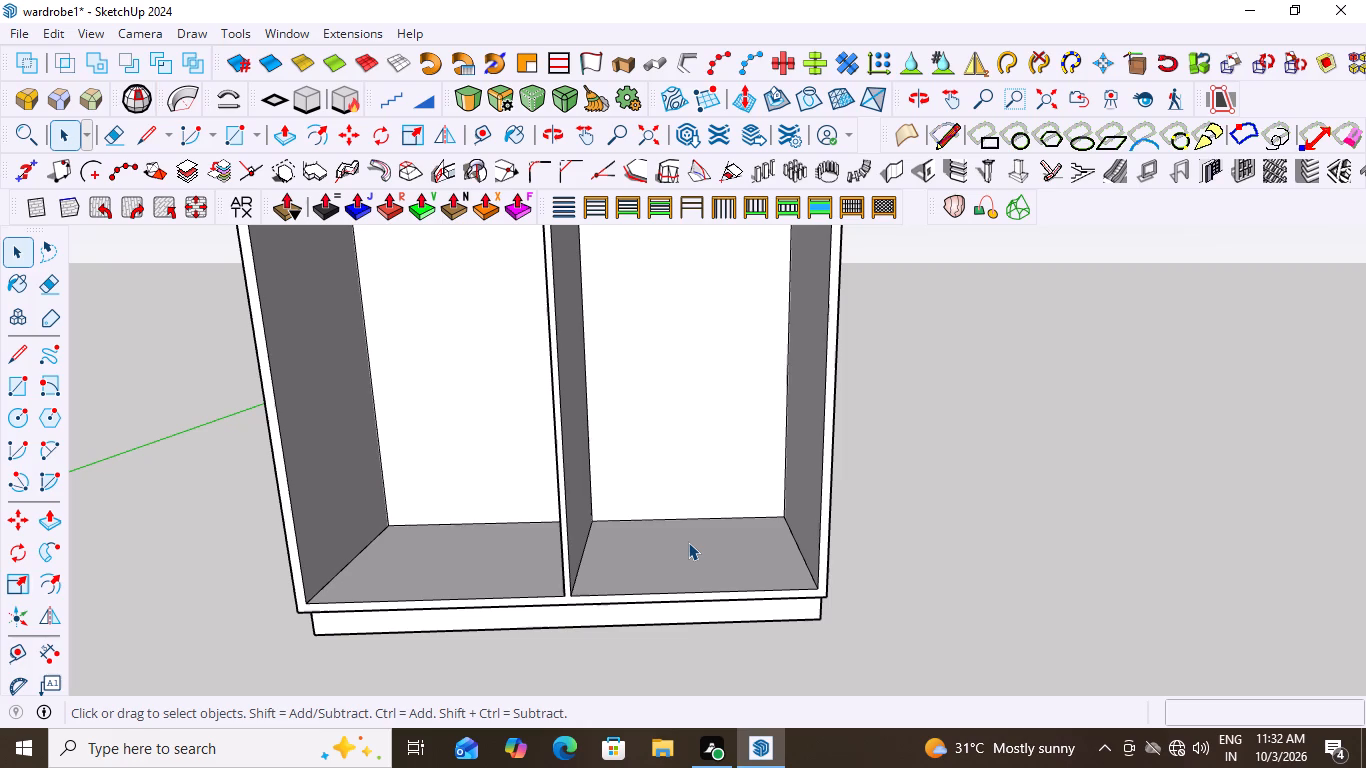
pyautogui.press('r')
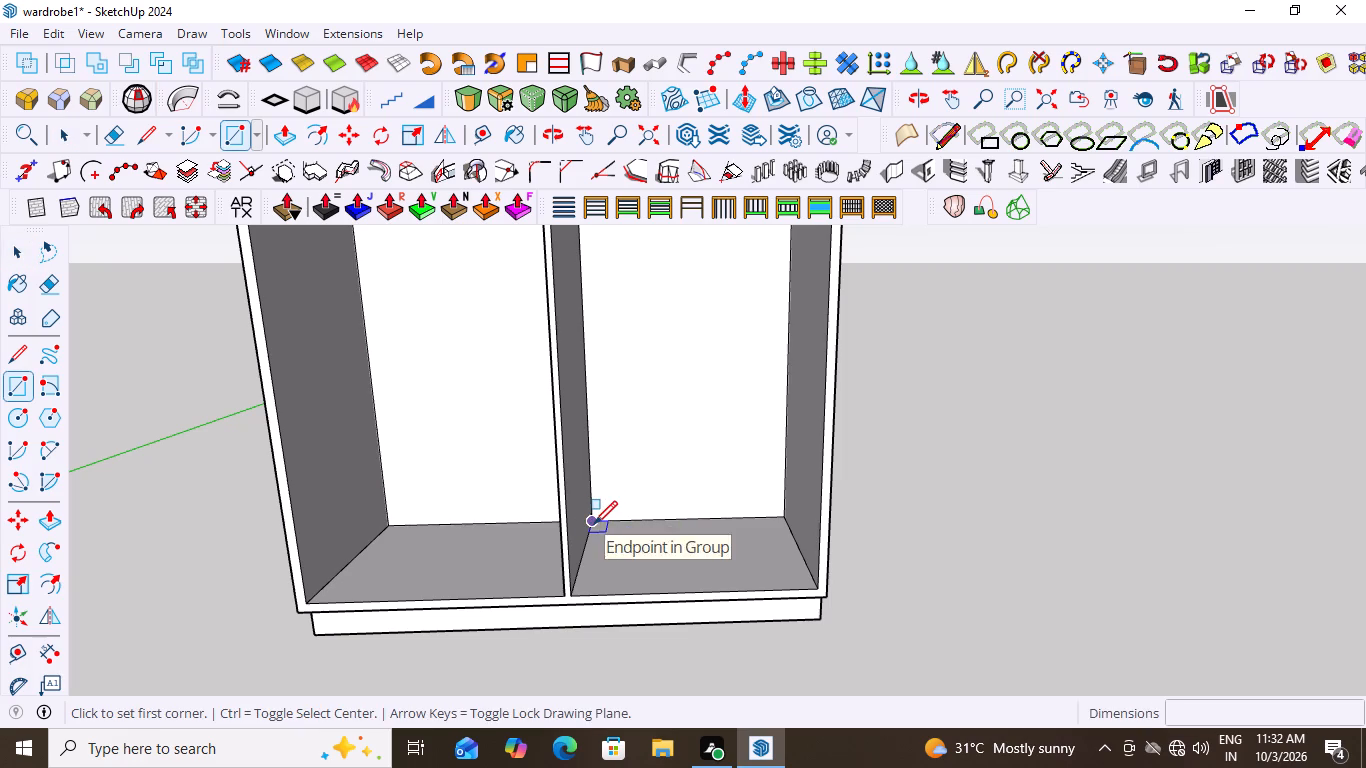
pyautogui.click(593, 521)
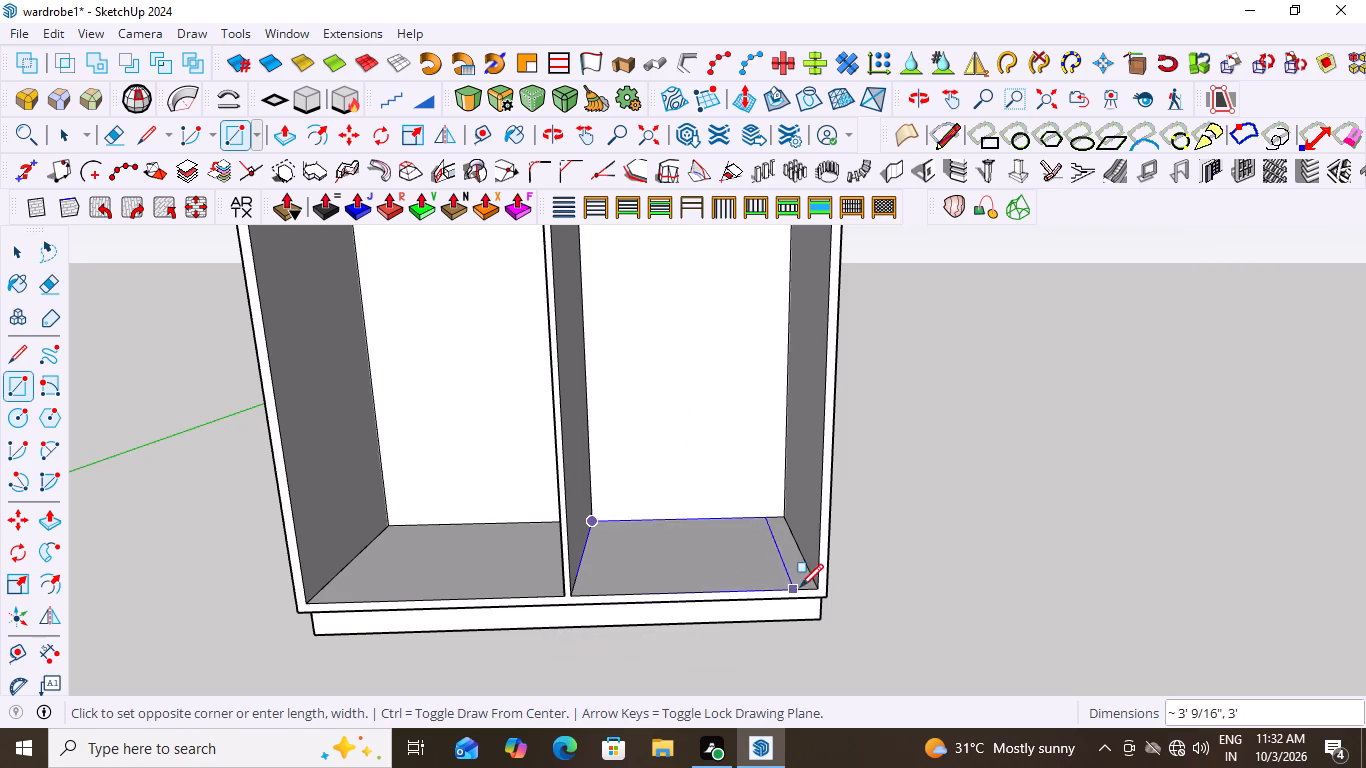
pyautogui.click(817, 590)
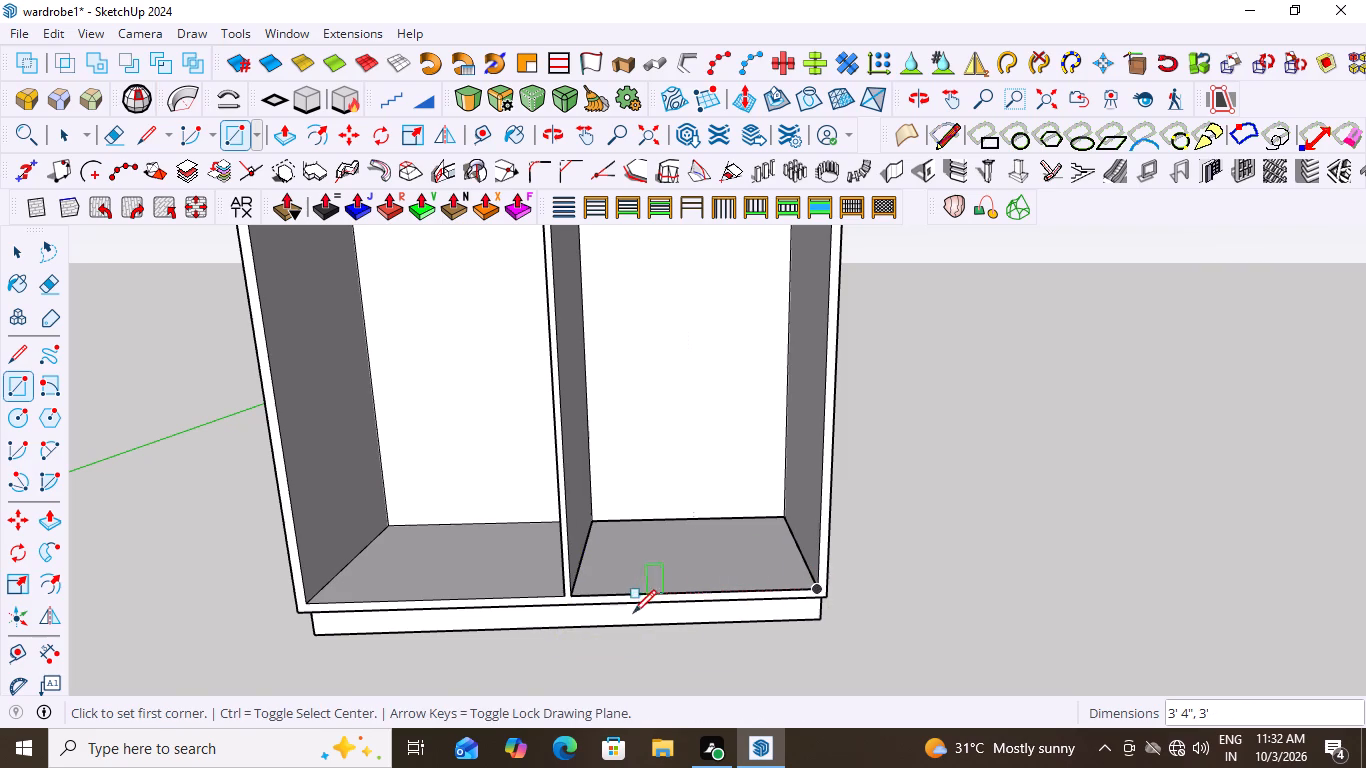
pyautogui.scroll(-5, 510, 637)
pyautogui.scroll(2, 649, 637)
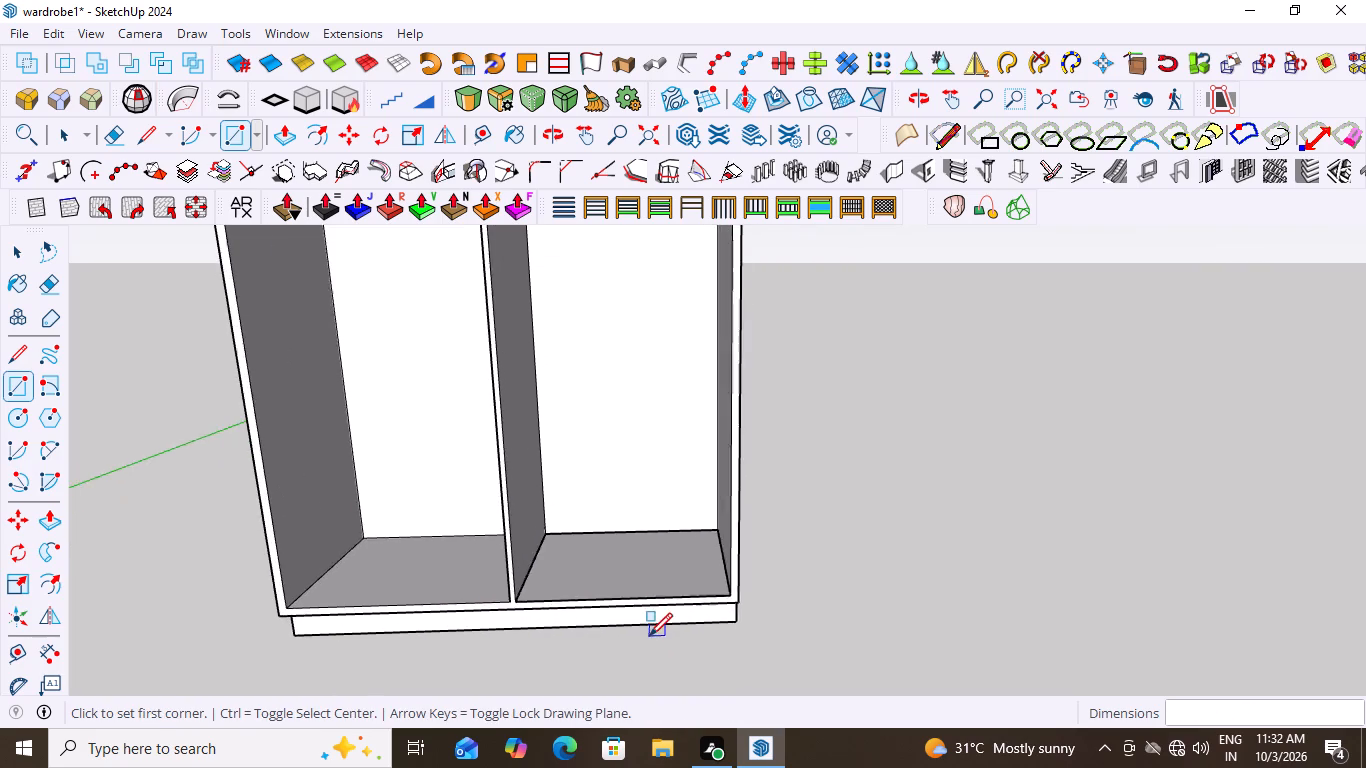
pyautogui.scroll(3, 649, 636)
pyautogui.press('space')
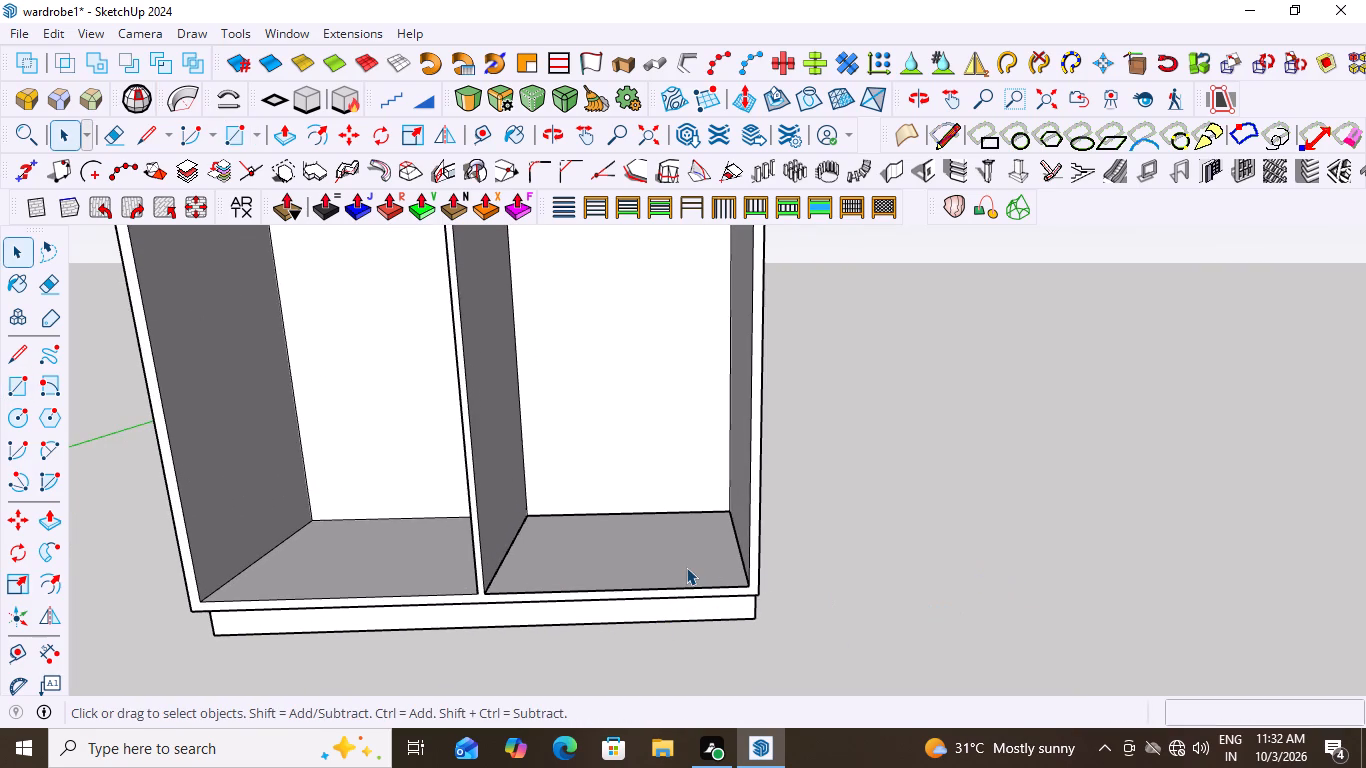
pyautogui.doubleClick(686, 567)
pyautogui.rightClick(679, 567)
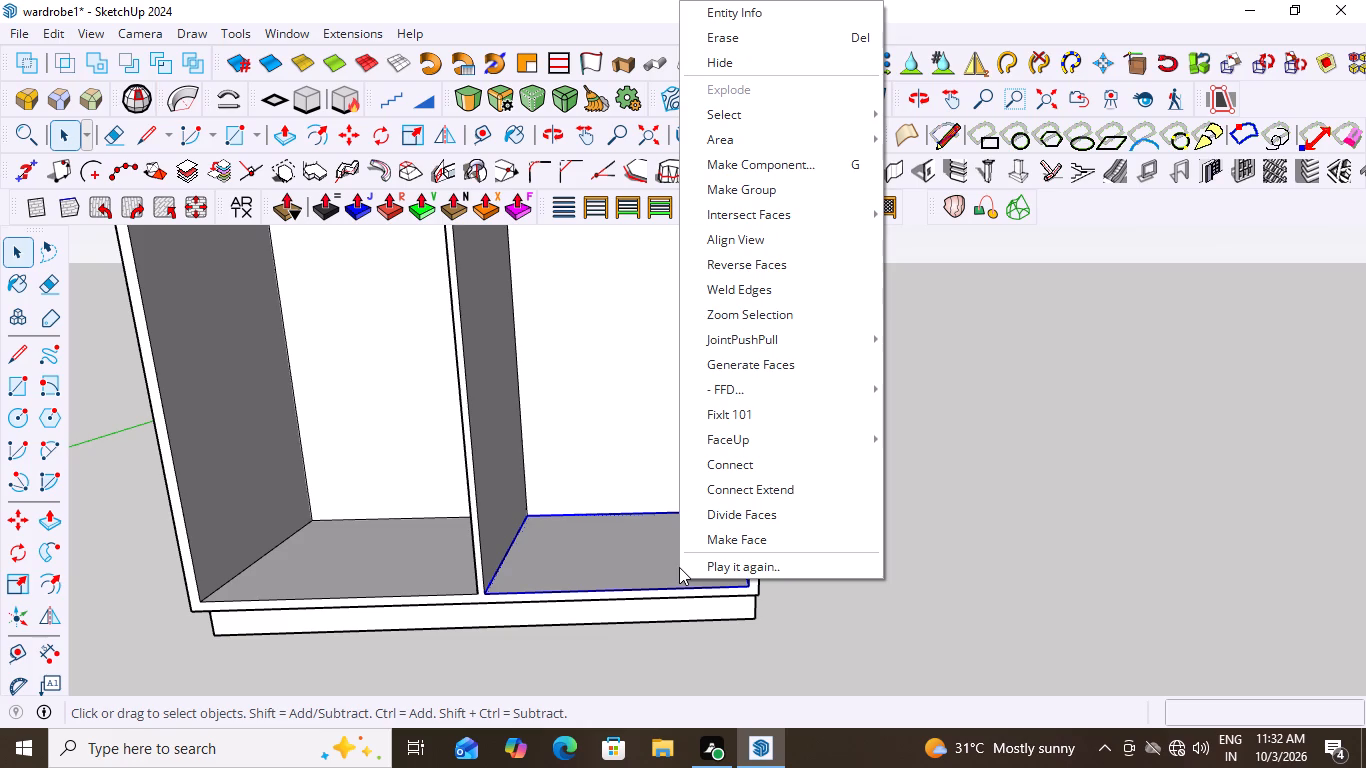
pyautogui.click(768, 191)
# Move the grouped shelf rectangle straight up 1'1" from the right compartment's floor.
pyautogui.scroll(2, 745, 608)
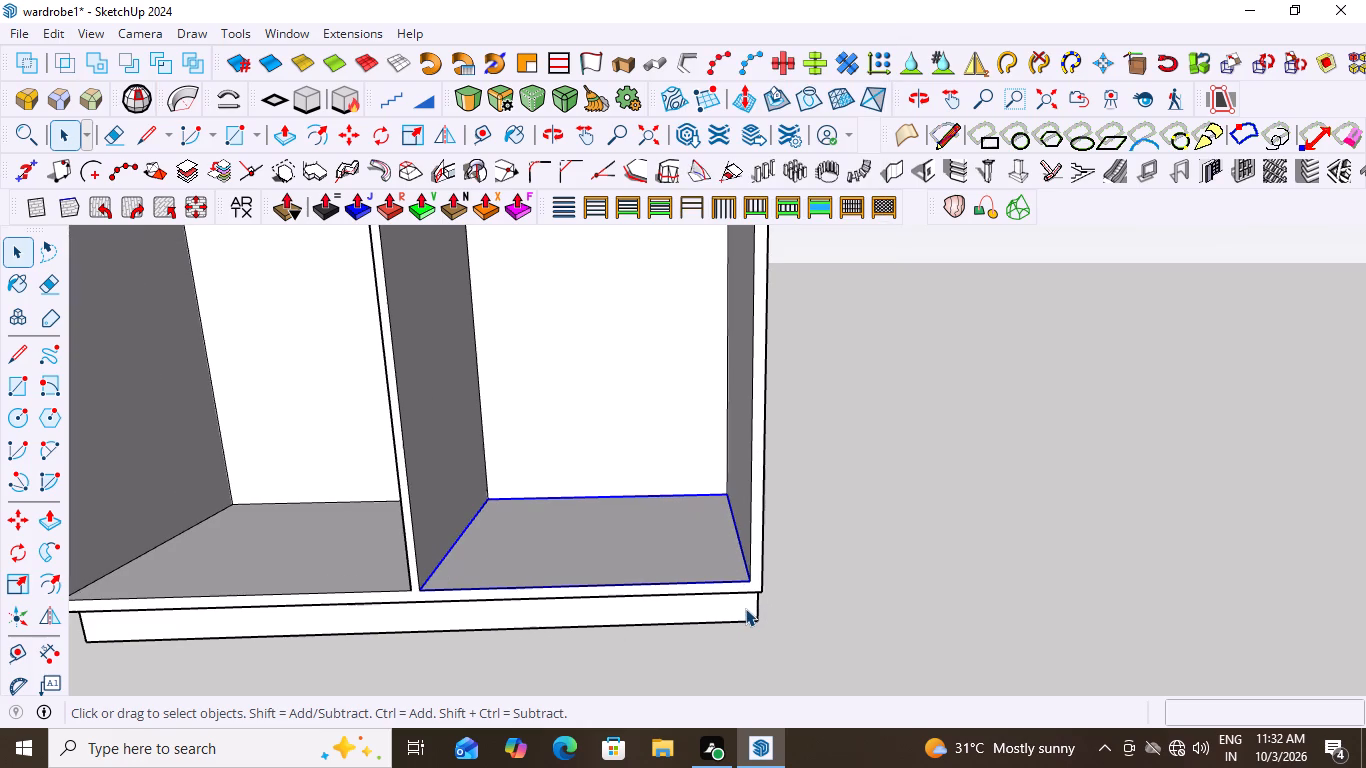
pyautogui.press('m')
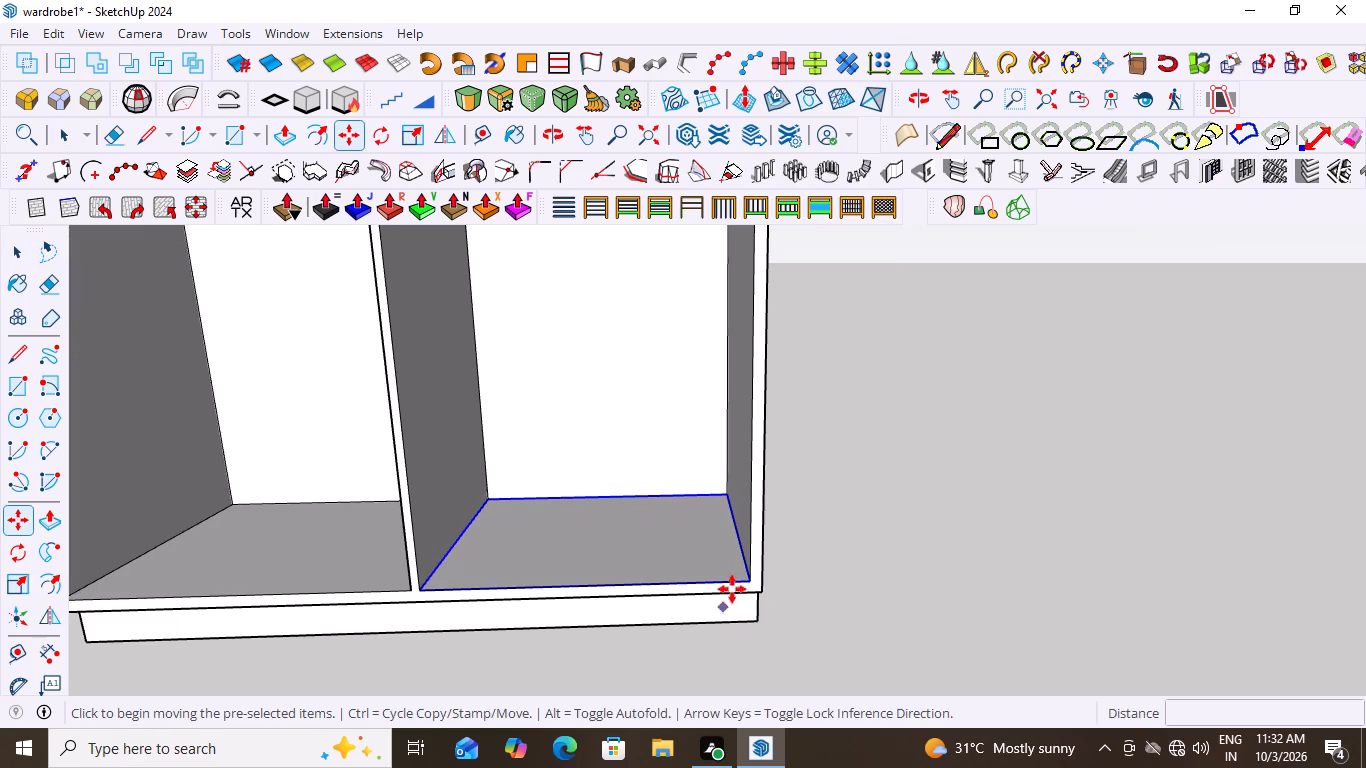
pyautogui.click(751, 579)
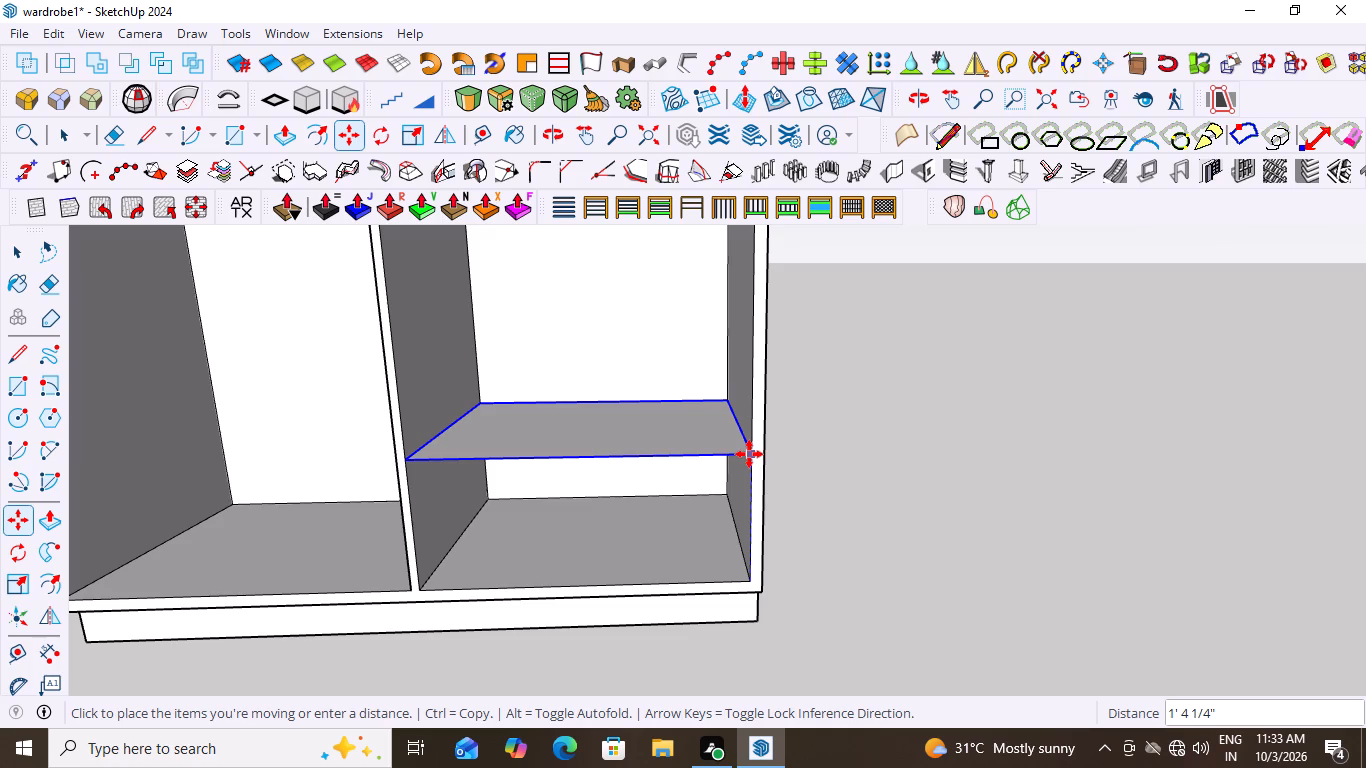
pyautogui.press('1')
pyautogui.write("'1")
pyautogui.hotkey('shift', '"')
pyautogui.press('Return')
pyautogui.press('space')
pyautogui.click(845, 506)
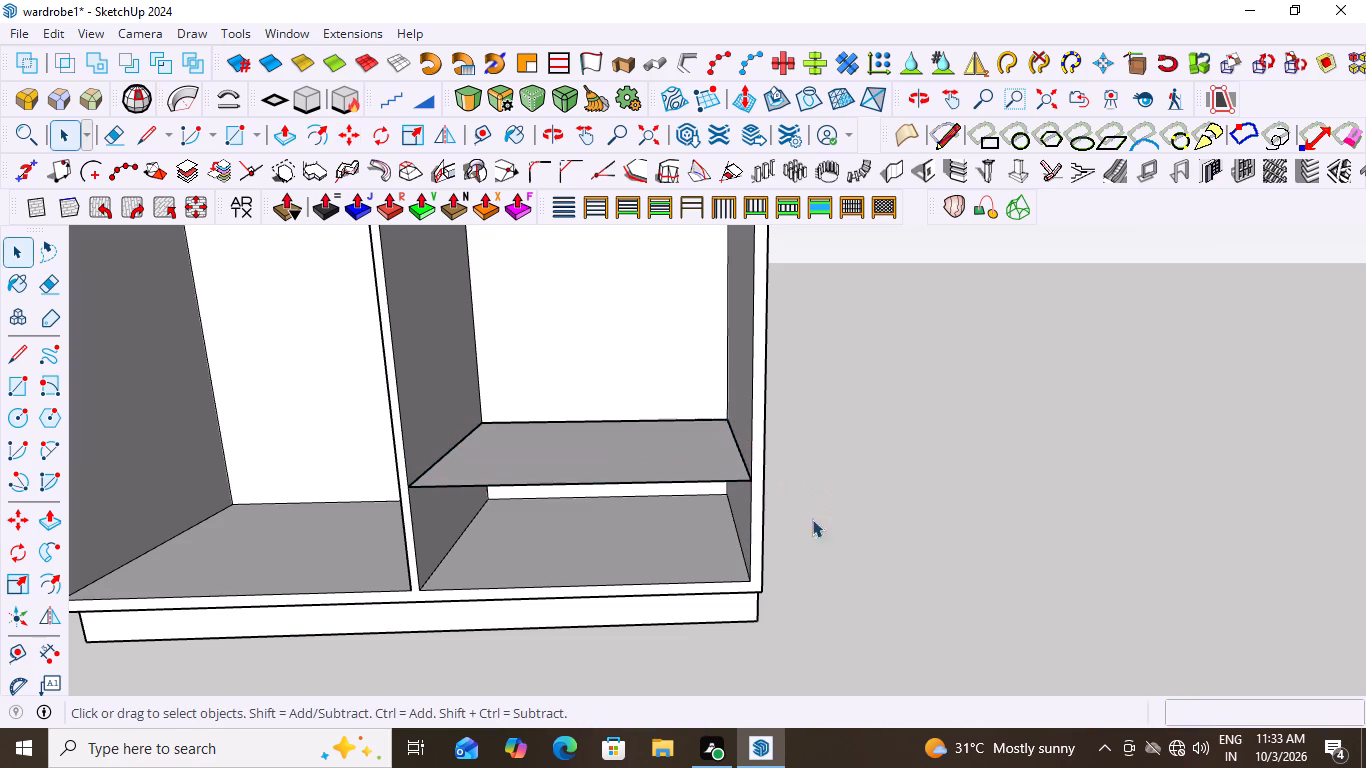
# Push/Pull the shelf face inside its group up to a 1" thickness and leave the group.
pyautogui.doubleClick(601, 460)
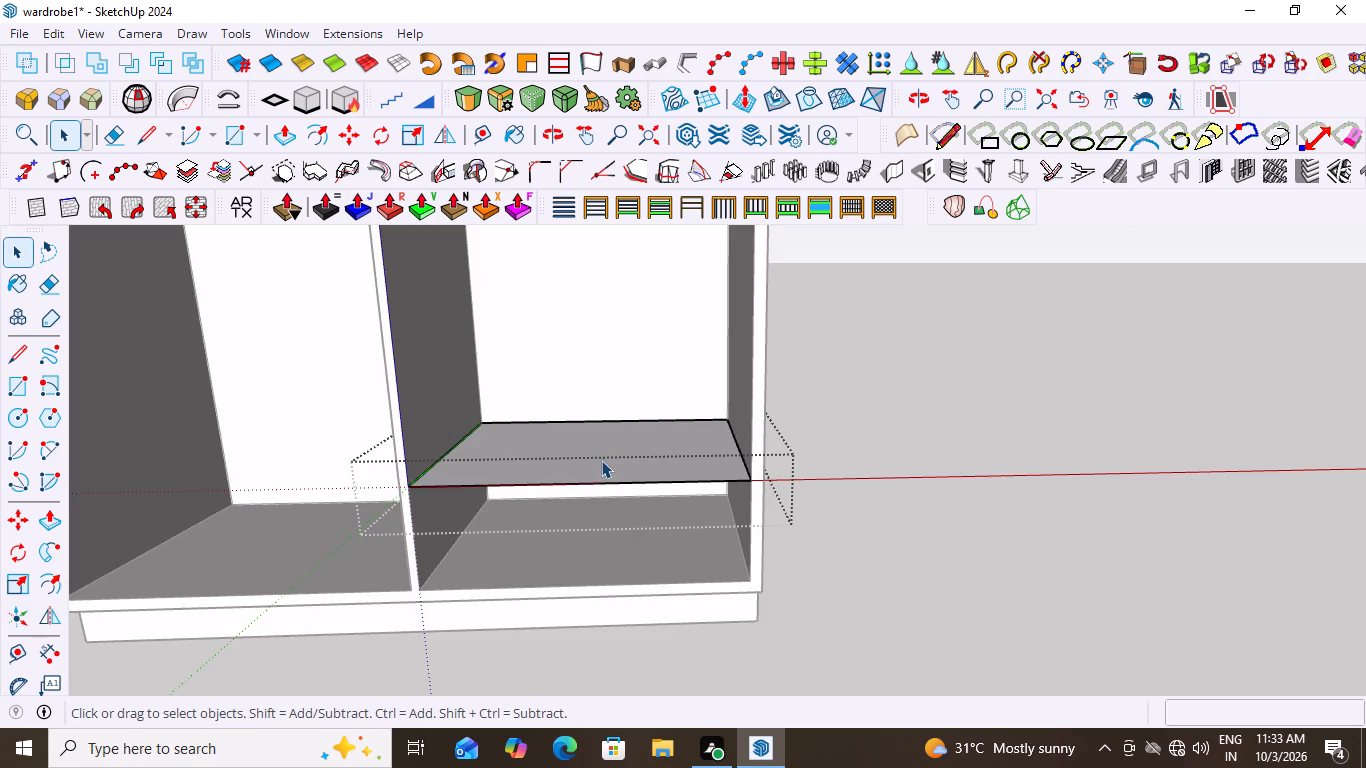
pyautogui.click(614, 456)
pyautogui.press('p')
pyautogui.click(634, 421)
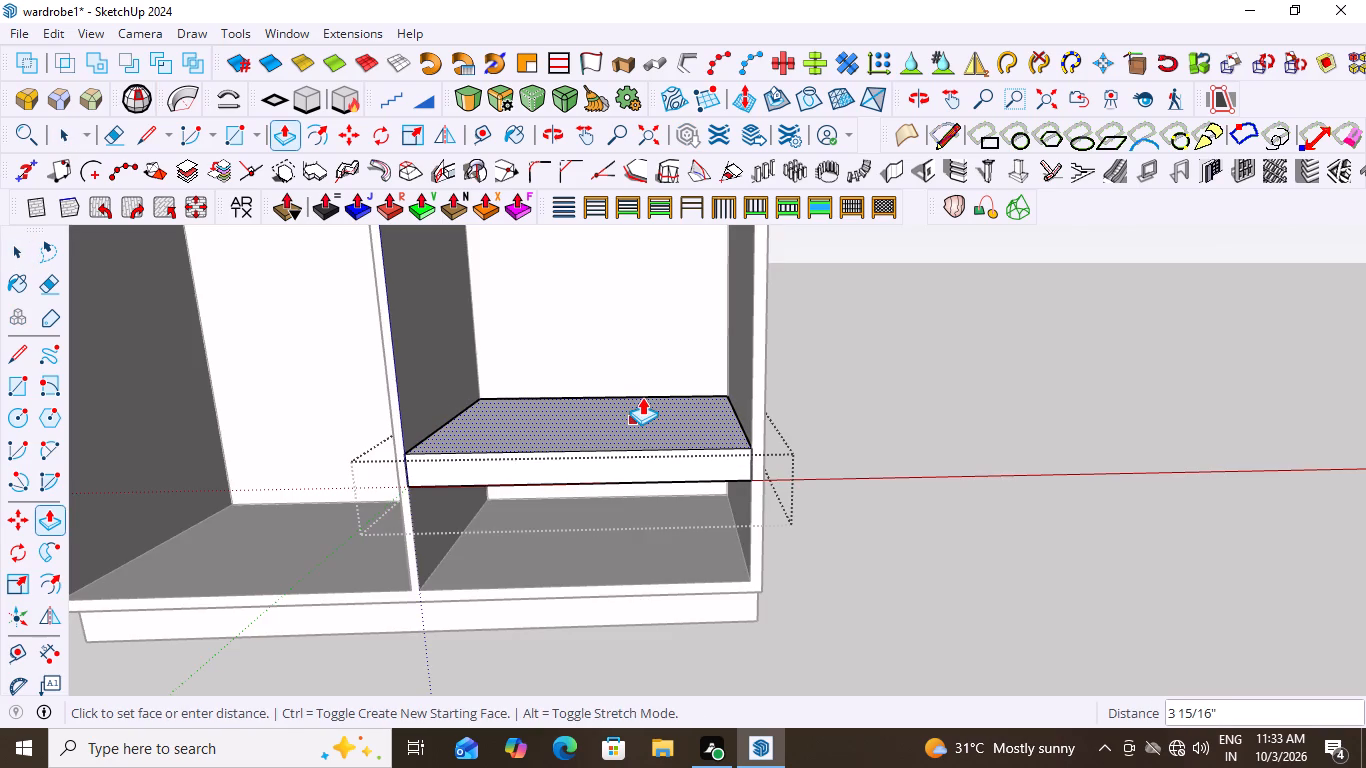
pyautogui.press('1')
pyautogui.hotkey('shift', '"')
pyautogui.press('Return')
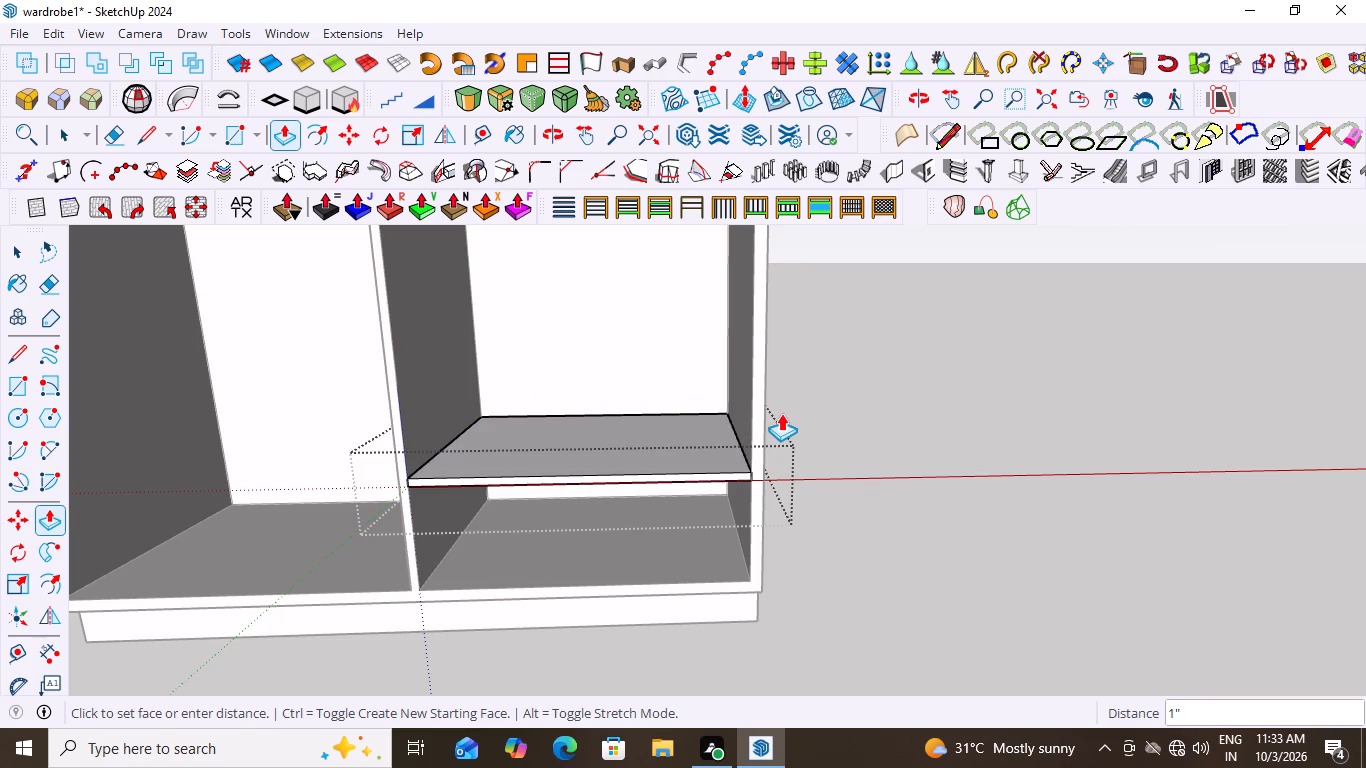
pyautogui.press('space')
pyautogui.click(884, 412)
# Examine the right compartment's new shelf from several angles, including its front edge where it meets the central partition.
pyautogui.scroll(-3, 638, 488)
pyautogui.moveTo(523, 487); pyautogui.dragTo(582, 436, button='middle')
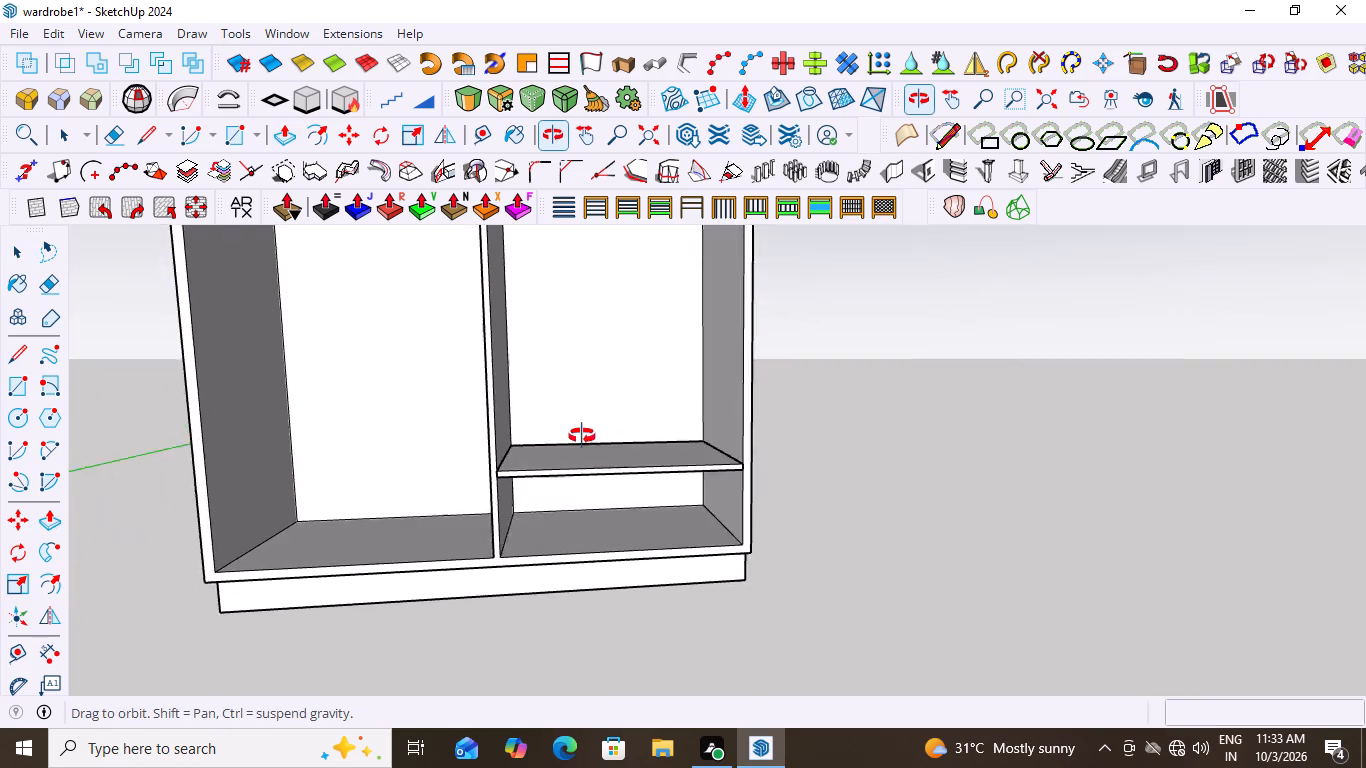
pyautogui.moveTo(582, 436); pyautogui.dragTo(605, 450, button='middle')
pyautogui.scroll(10, 511, 494)
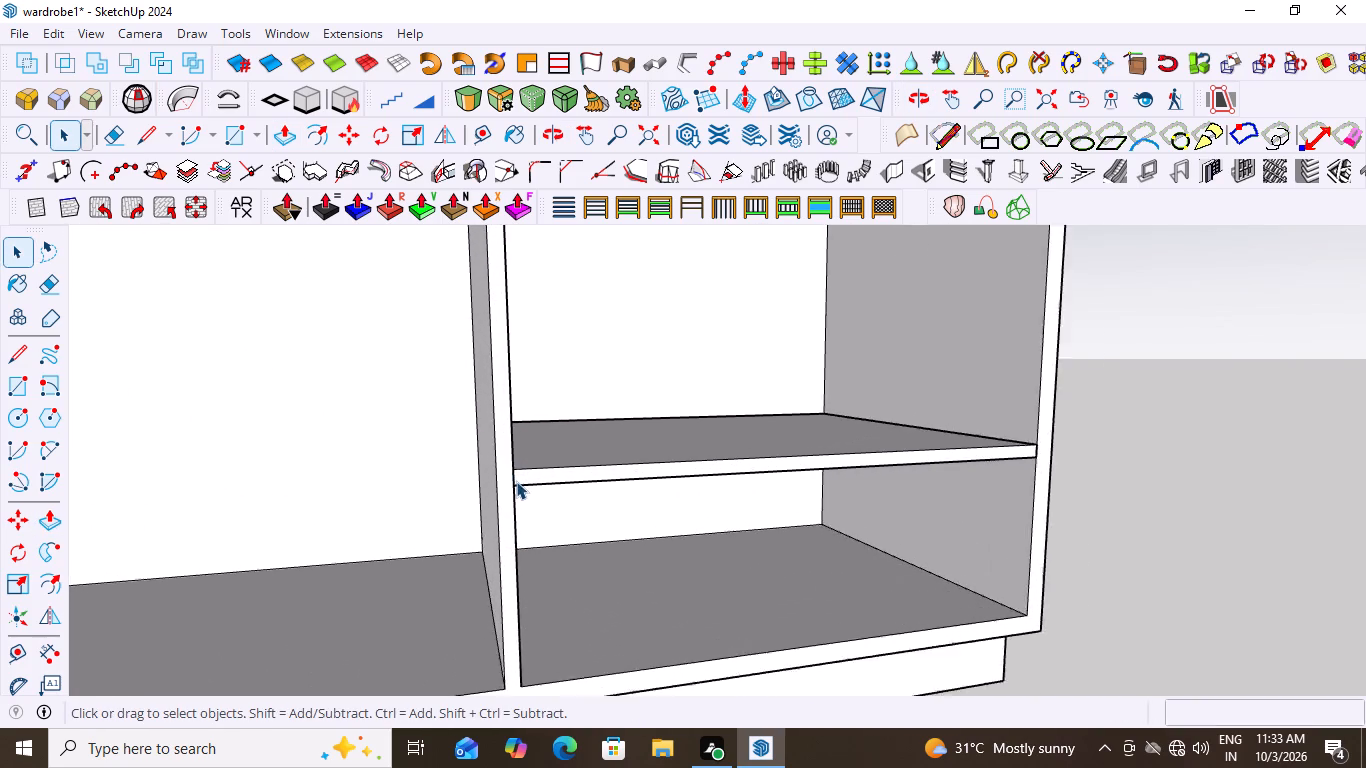
pyautogui.scroll(9, 516, 481)
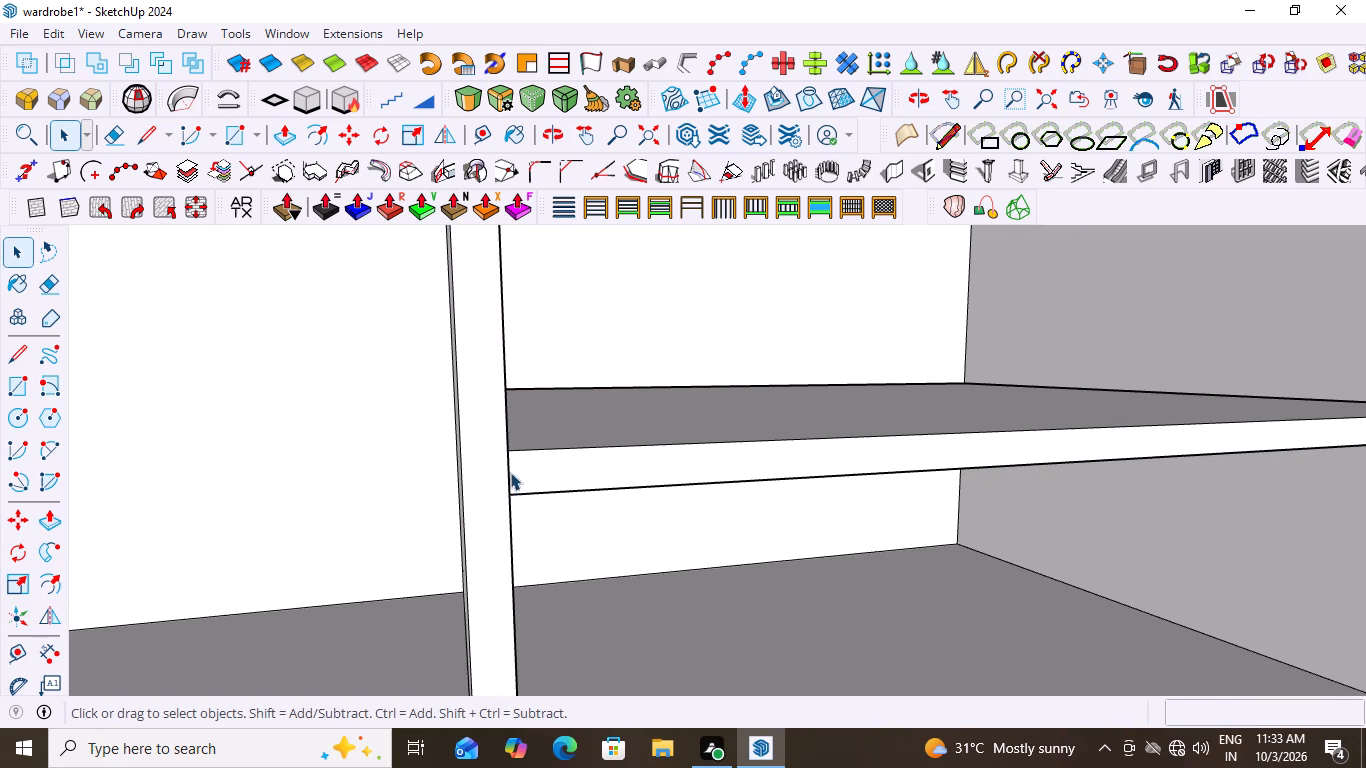
pyautogui.scroll(-8, 329, 474)
pyautogui.moveTo(713, 490); pyautogui.dragTo(457, 513, button='middle')
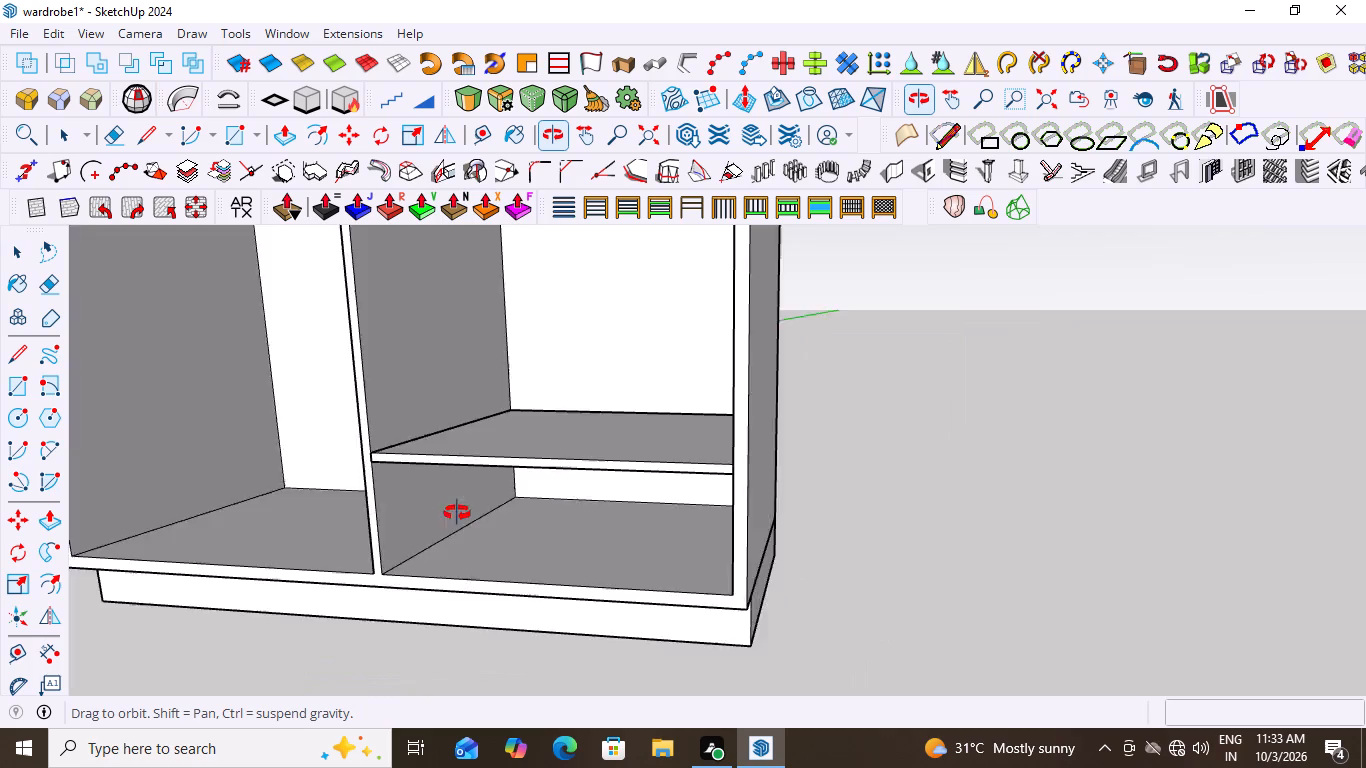
pyautogui.moveTo(457, 513); pyautogui.dragTo(762, 446, button='middle')
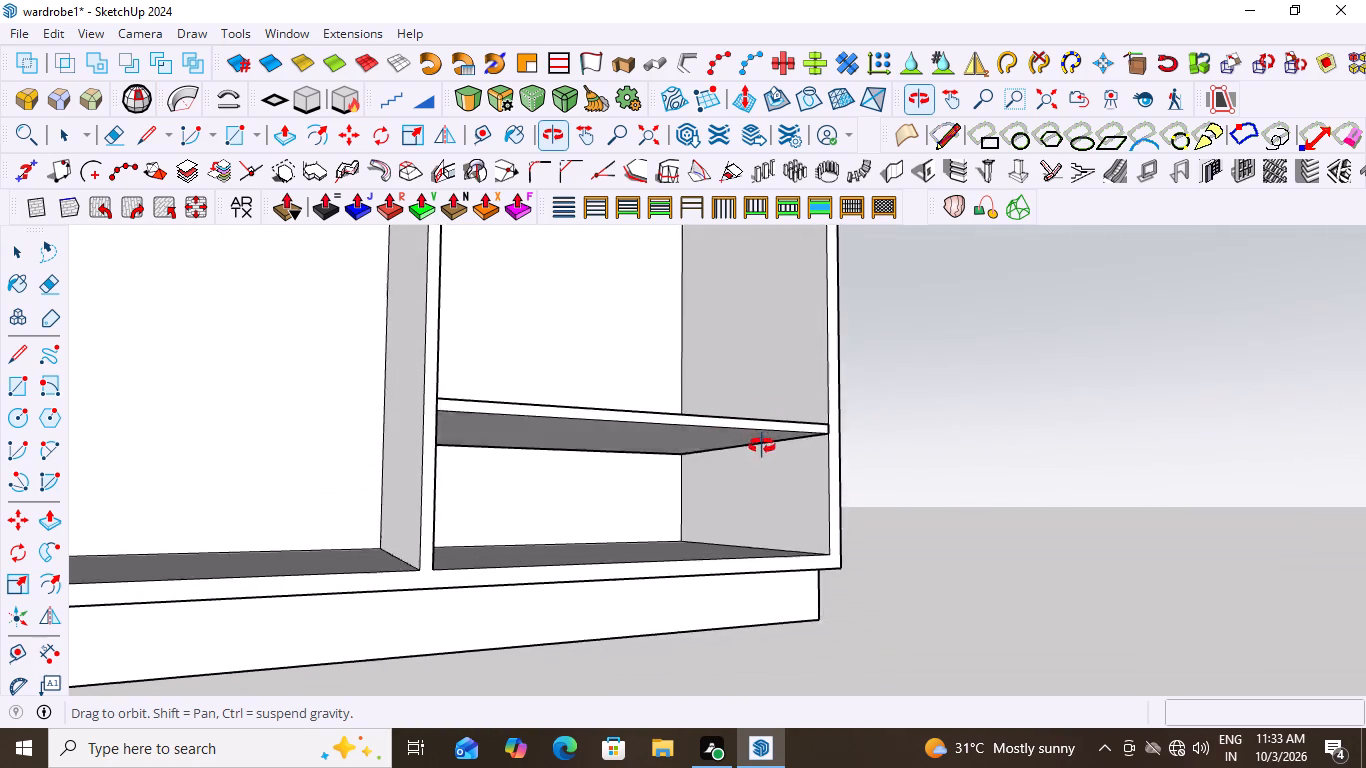
pyautogui.moveTo(762, 446); pyautogui.dragTo(661, 505, button='middle')
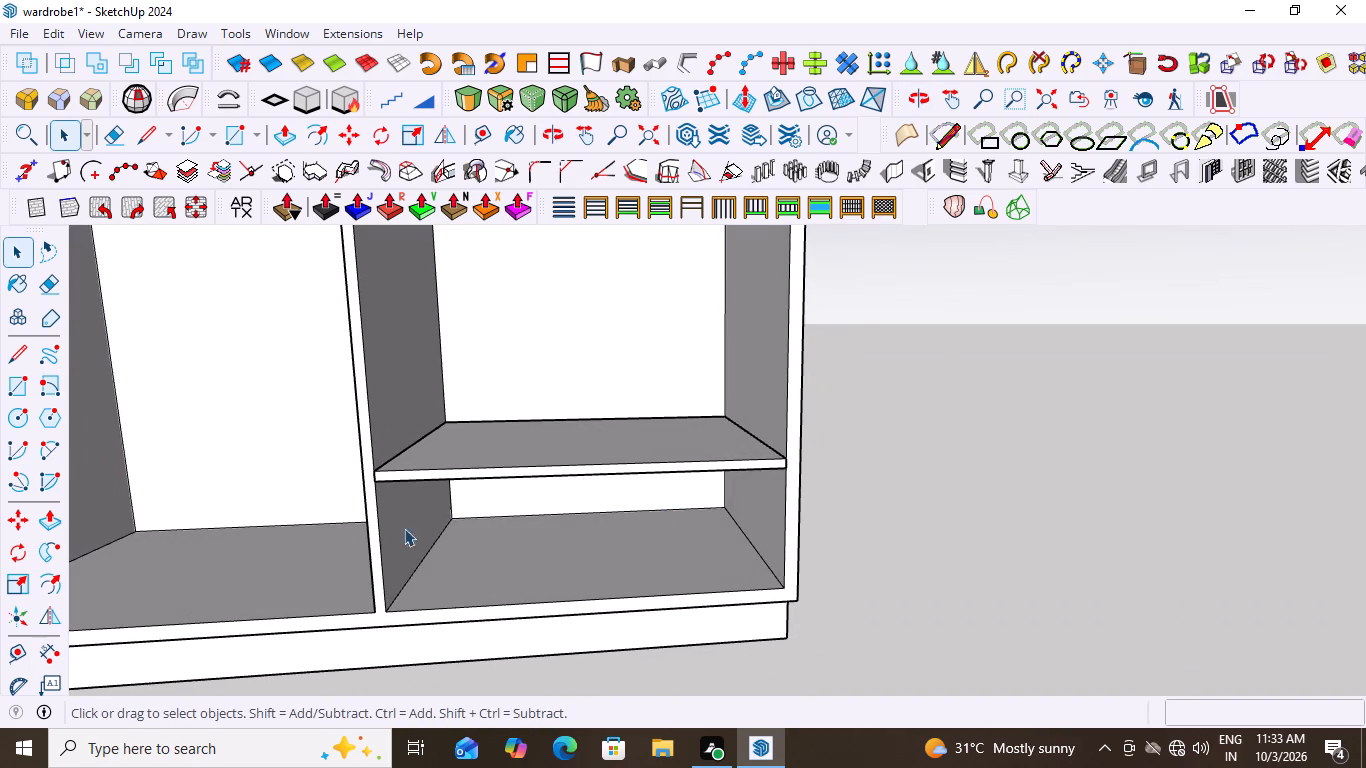
pyautogui.scroll(3, 347, 539)
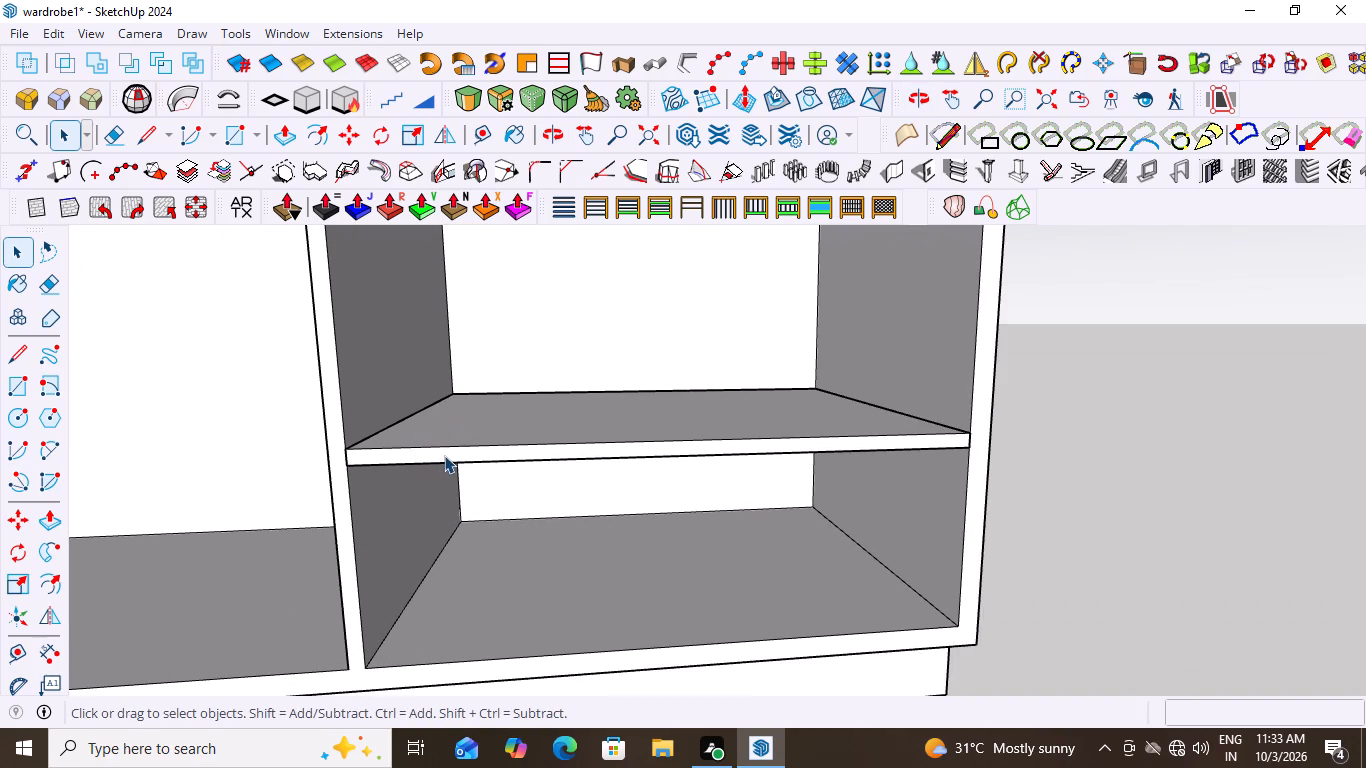
# Inside the shelf group, draw a two-point arc over the front edge's 1" thickness at the partition end, bulging 3/8" along the green axis.
pyautogui.click(444, 455)
pyautogui.scroll(3, 429, 457)
pyautogui.moveTo(337, 460); pyautogui.dragTo(488, 467, button='middle')
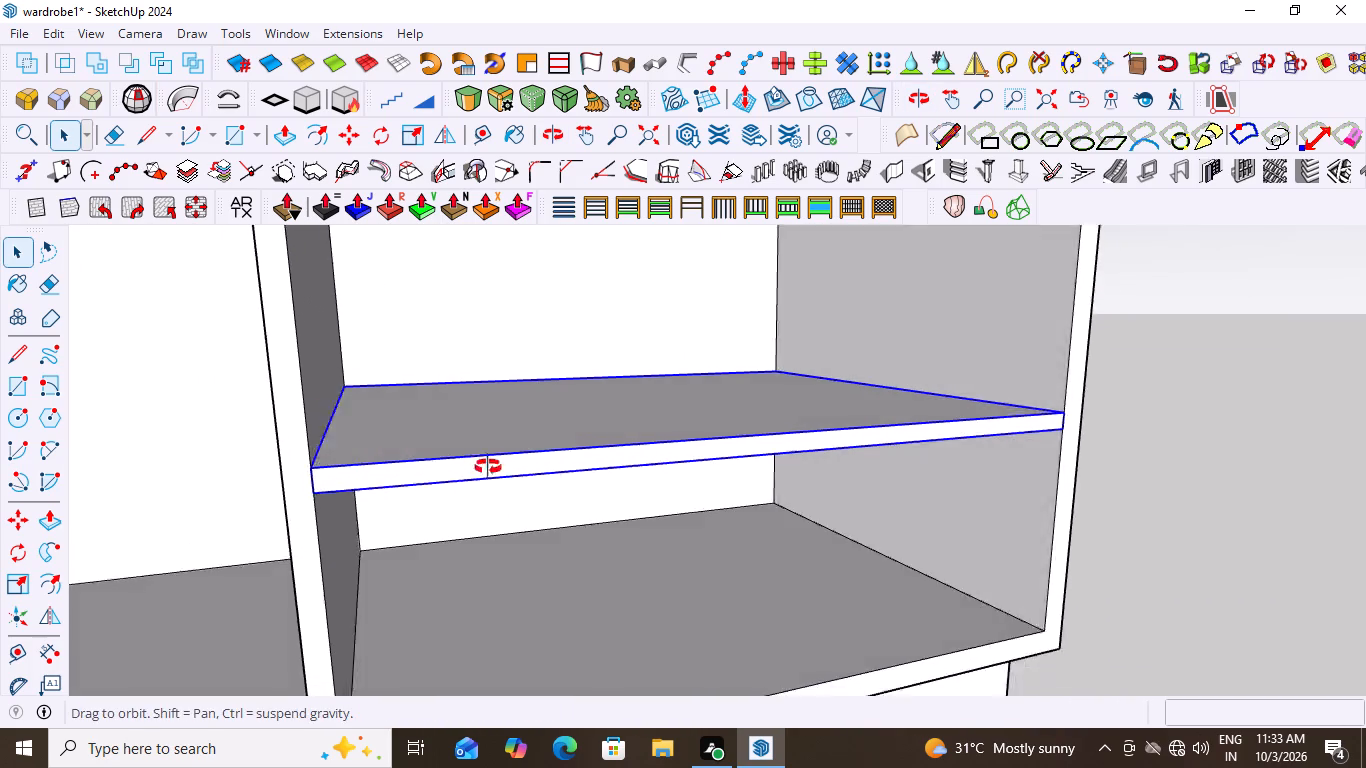
pyautogui.moveTo(488, 467); pyautogui.dragTo(500, 467, button='middle')
pyautogui.doubleClick(392, 504)
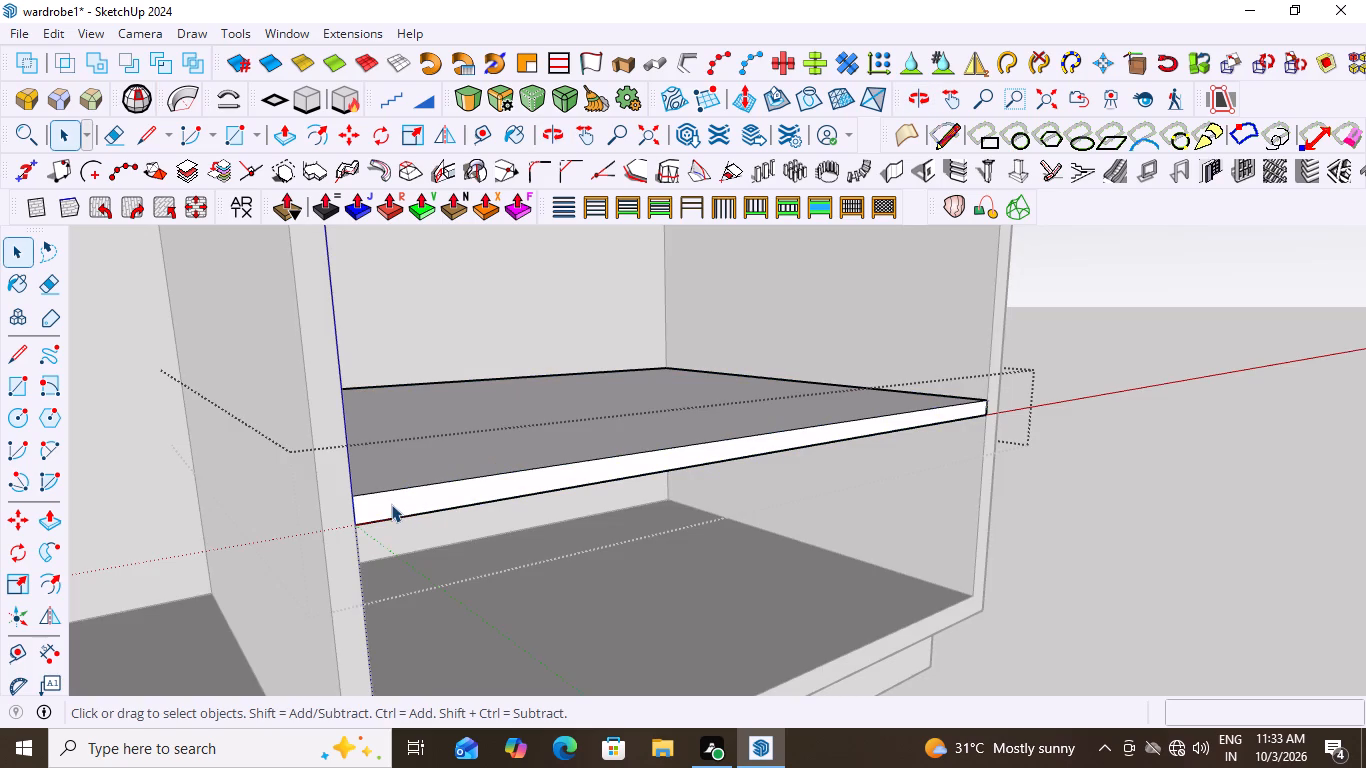
pyautogui.click(361, 512)
pyautogui.scroll(5, 372, 544)
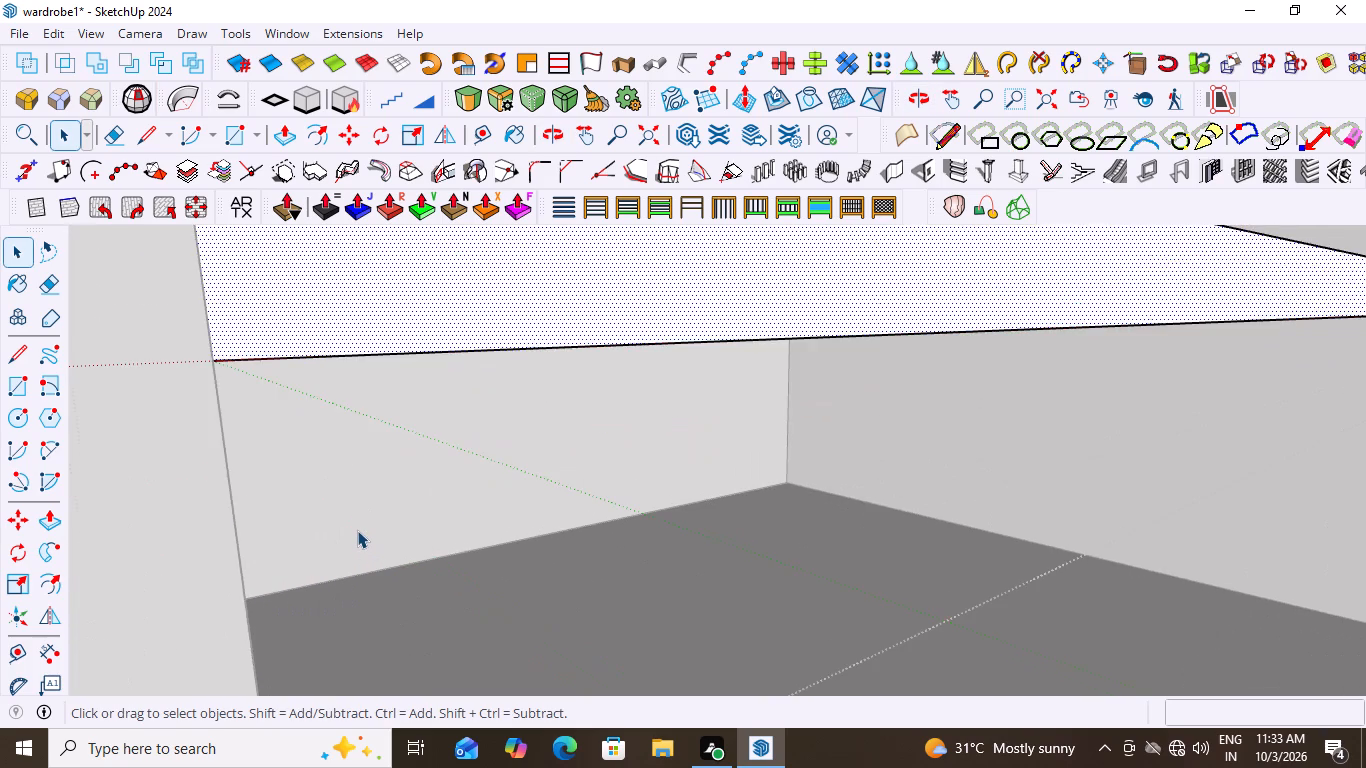
pyautogui.scroll(-2, 357, 530)
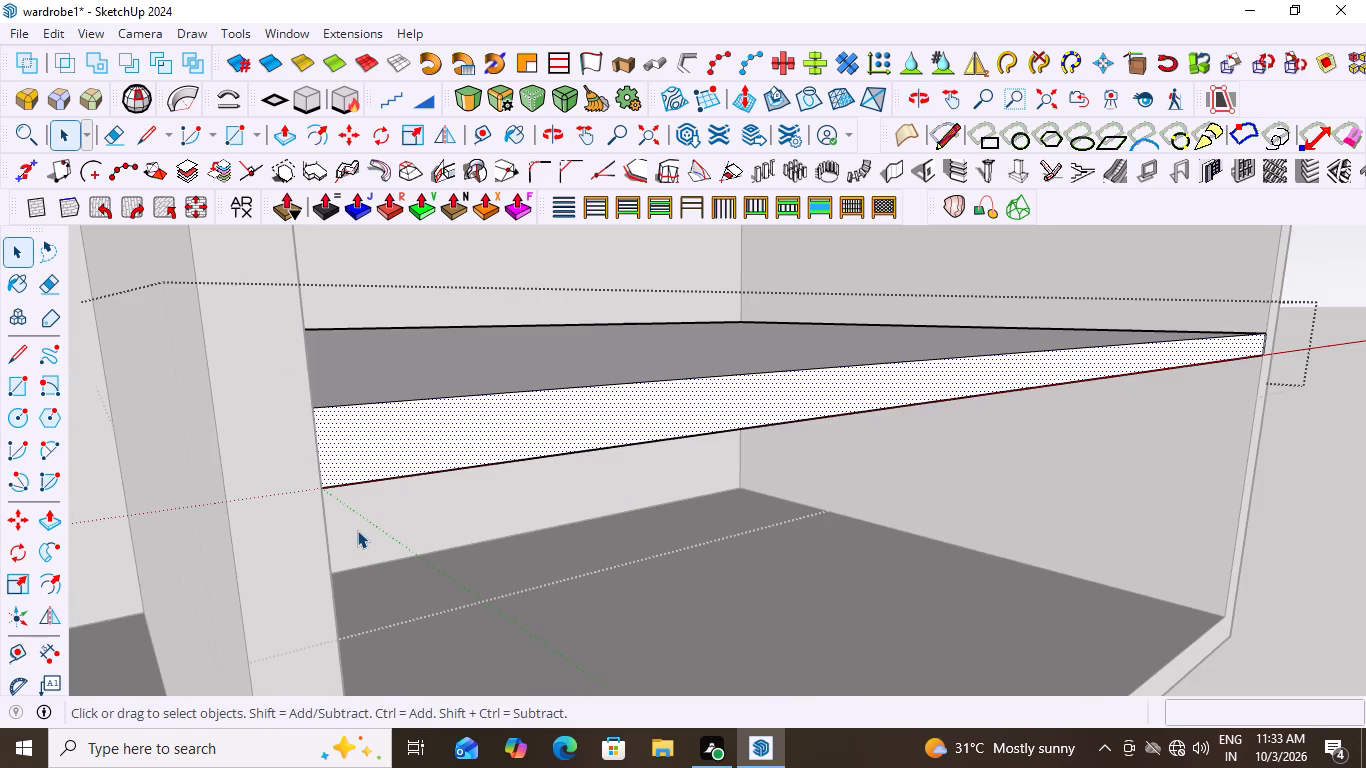
pyautogui.press('a')
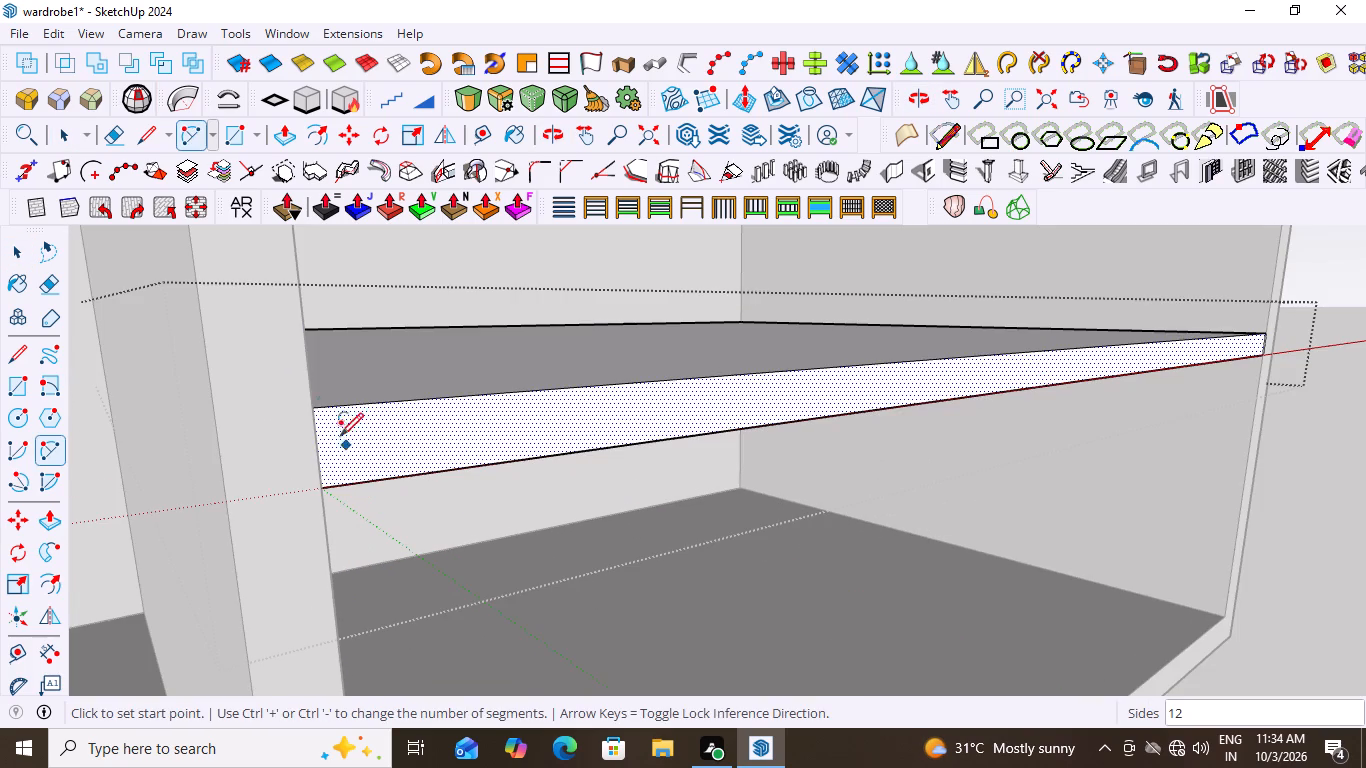
pyautogui.click(315, 410)
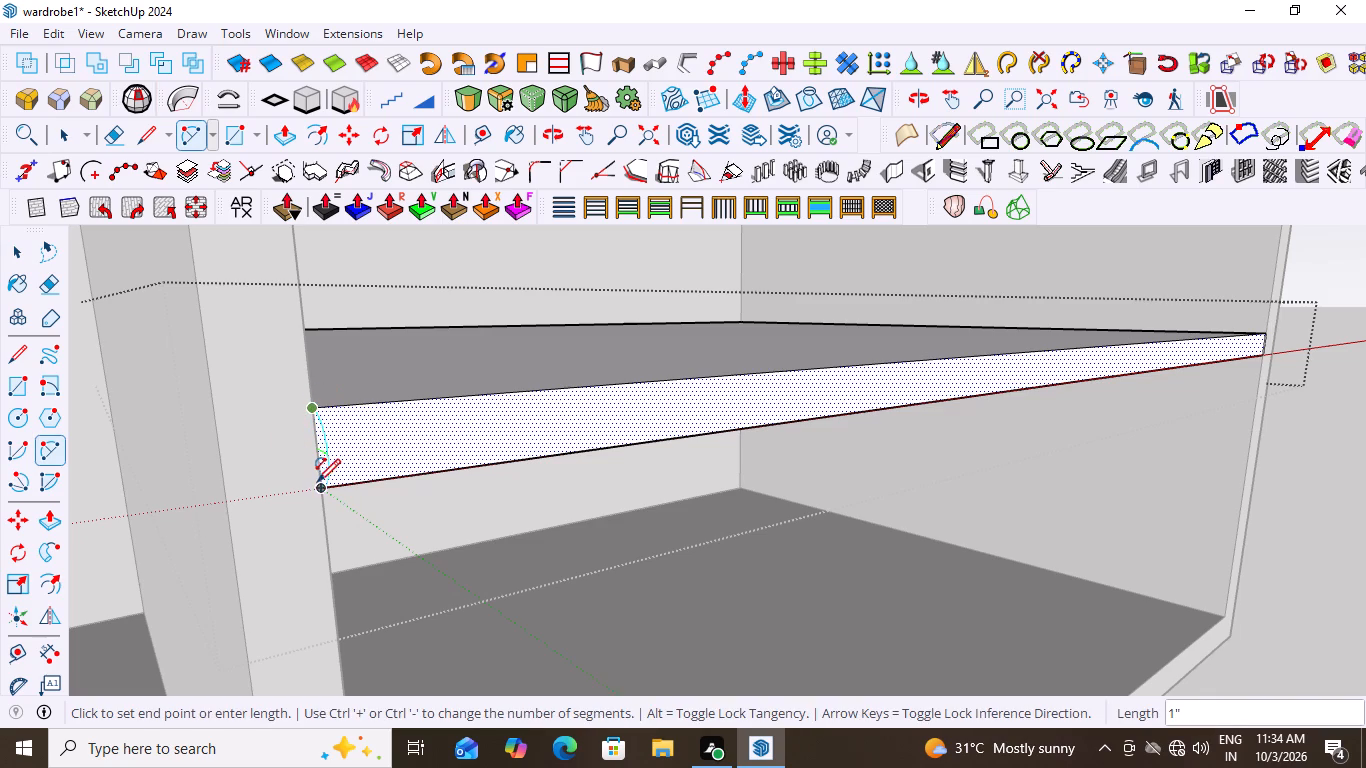
pyautogui.click(321, 490)
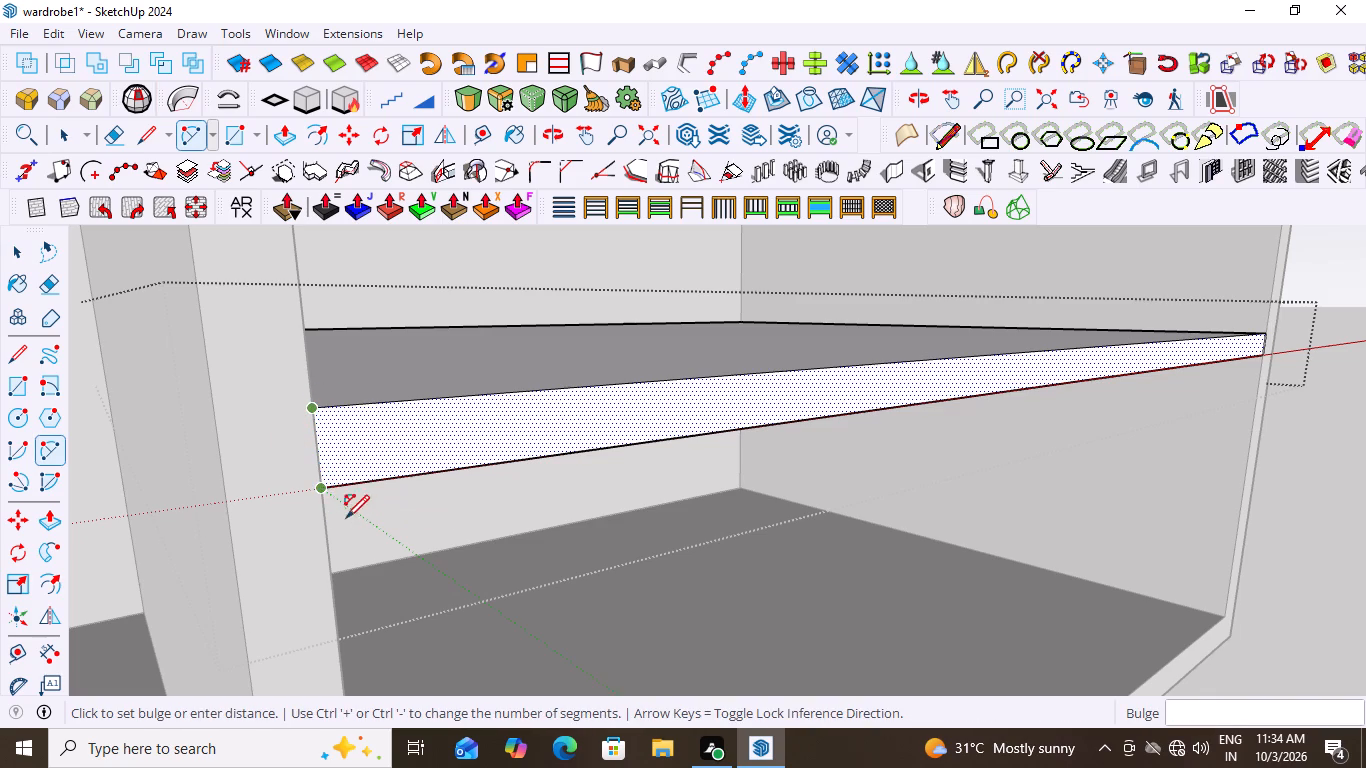
pyautogui.moveTo(332, 508); pyautogui.dragTo(479, 536, button='middle')
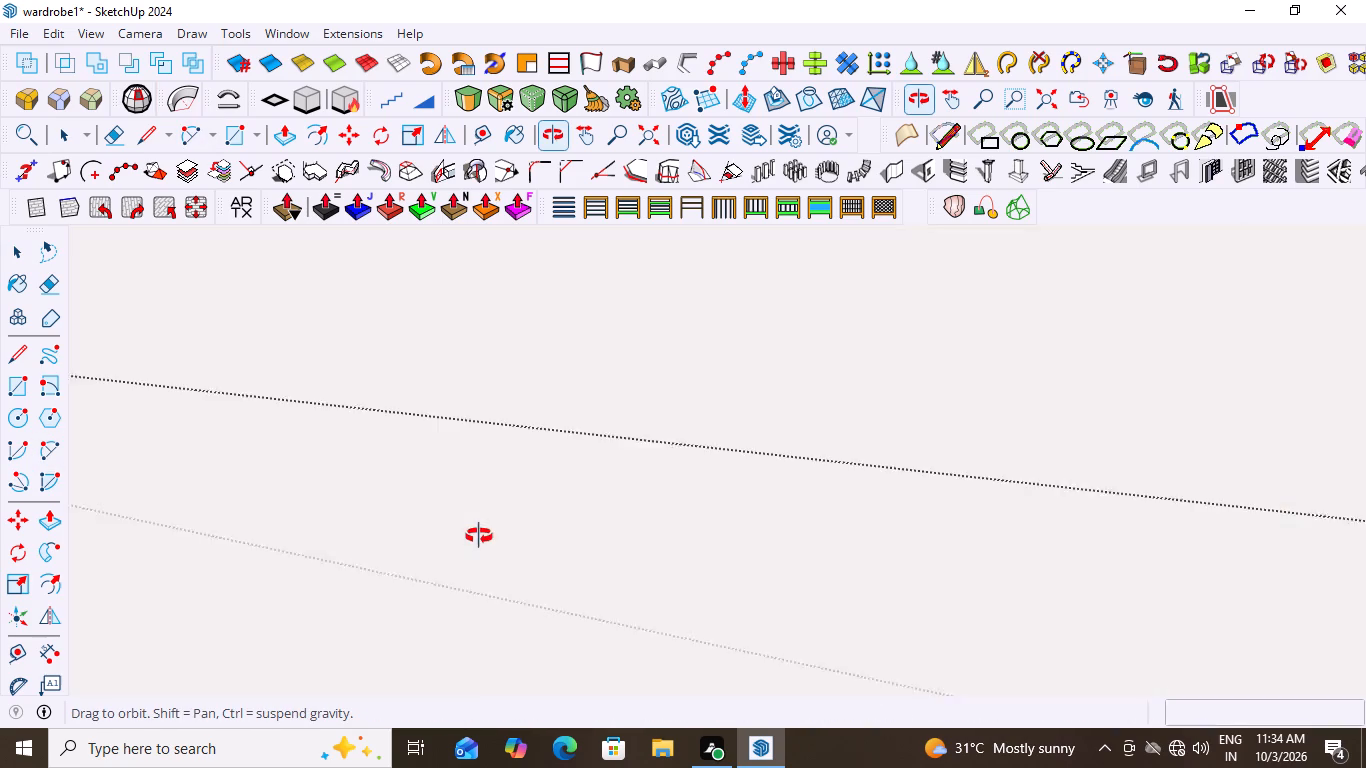
pyautogui.moveTo(479, 536); pyautogui.dragTo(413, 485, button='middle')
pyautogui.scroll(-8, 413, 485)
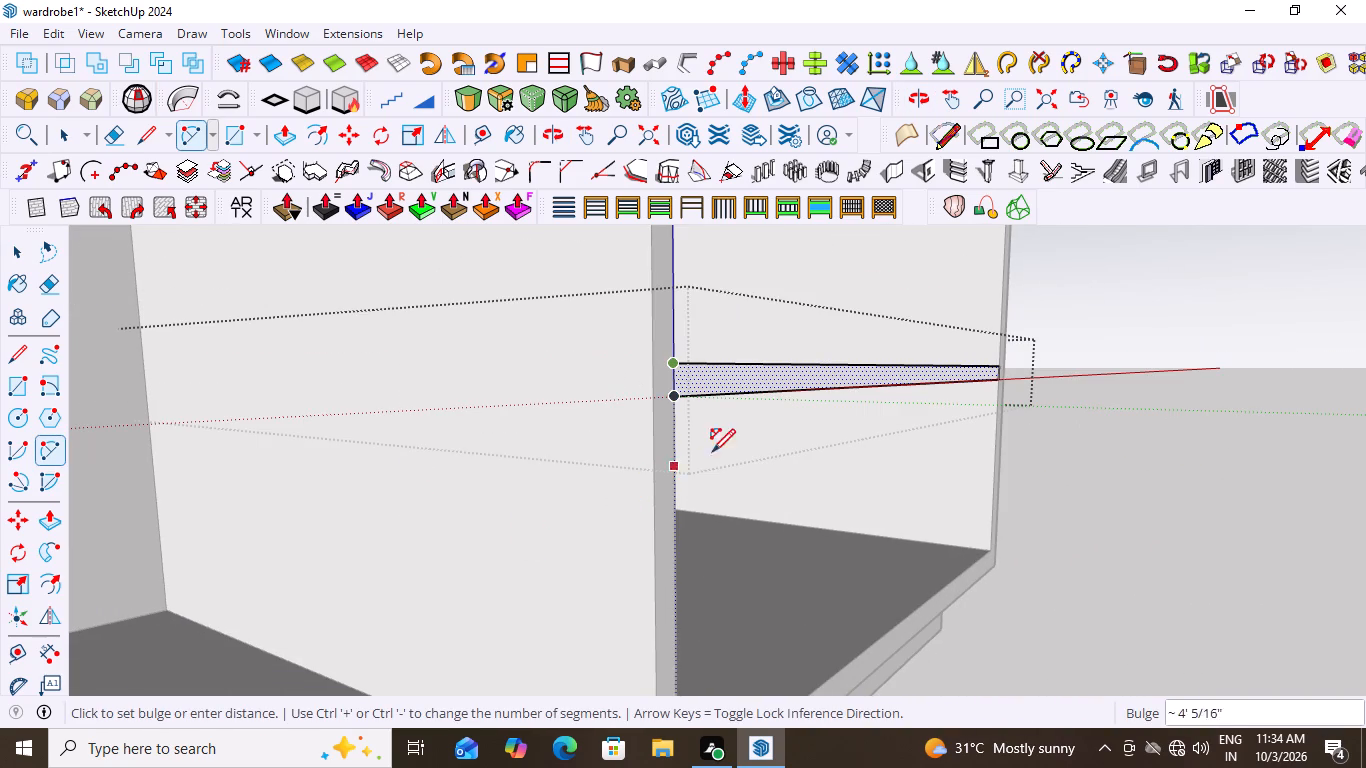
pyautogui.scroll(2, 678, 400)
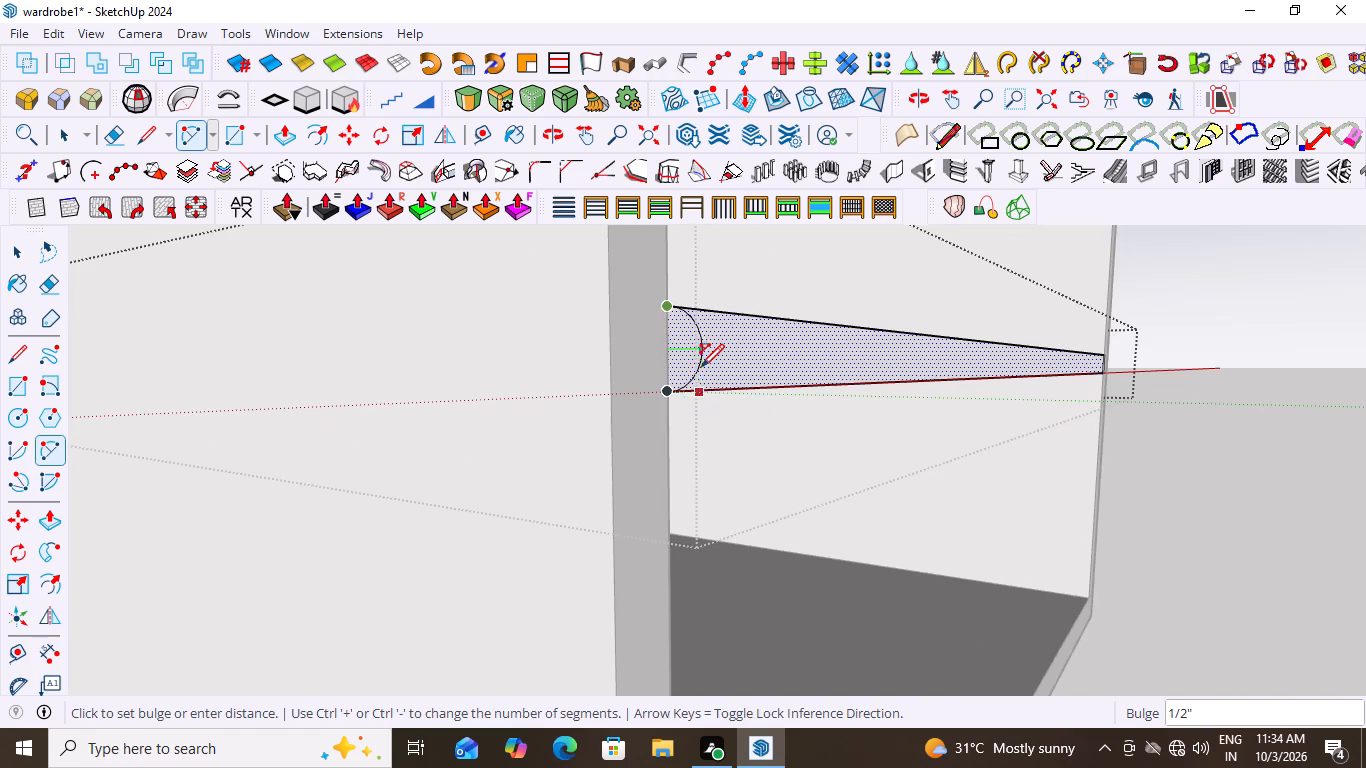
pyautogui.scroll(9, 687, 344)
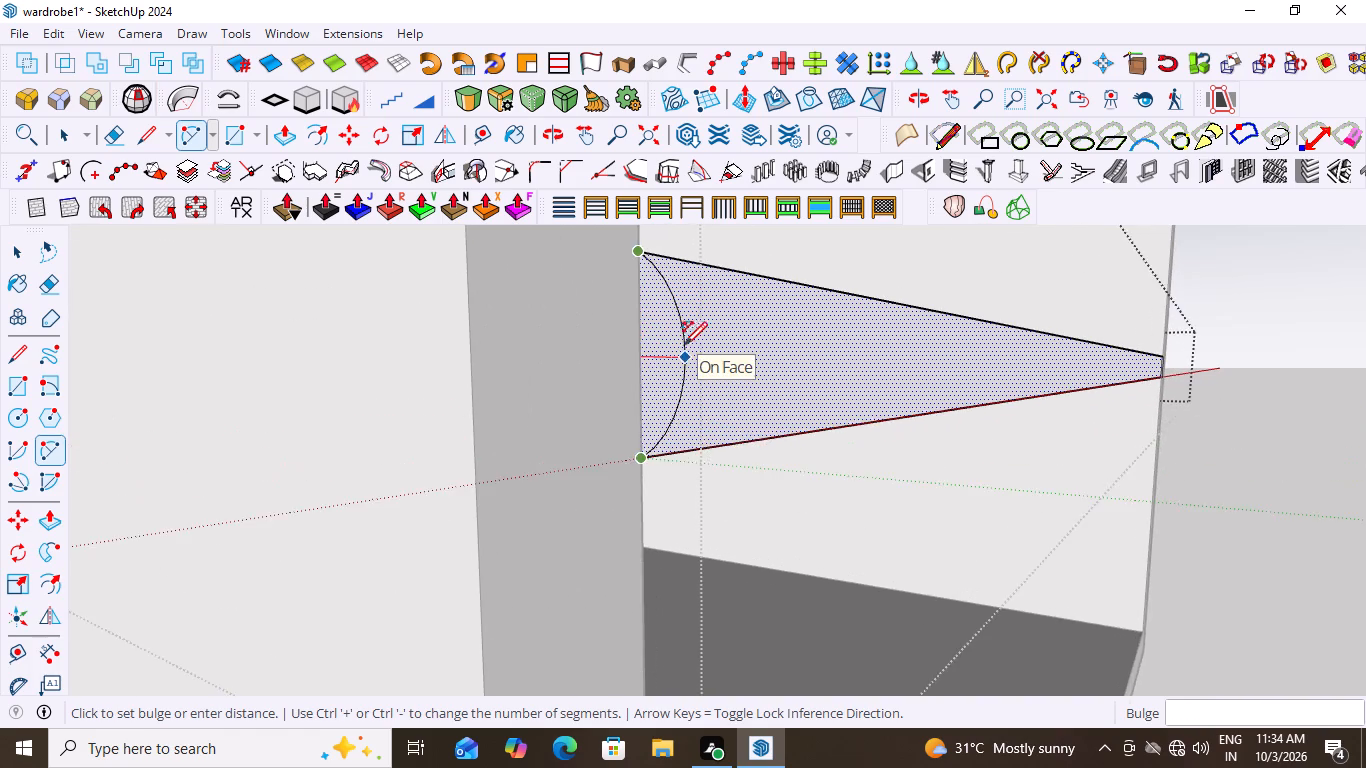
pyautogui.scroll(3, 684, 345)
pyautogui.scroll(-2, 633, 391)
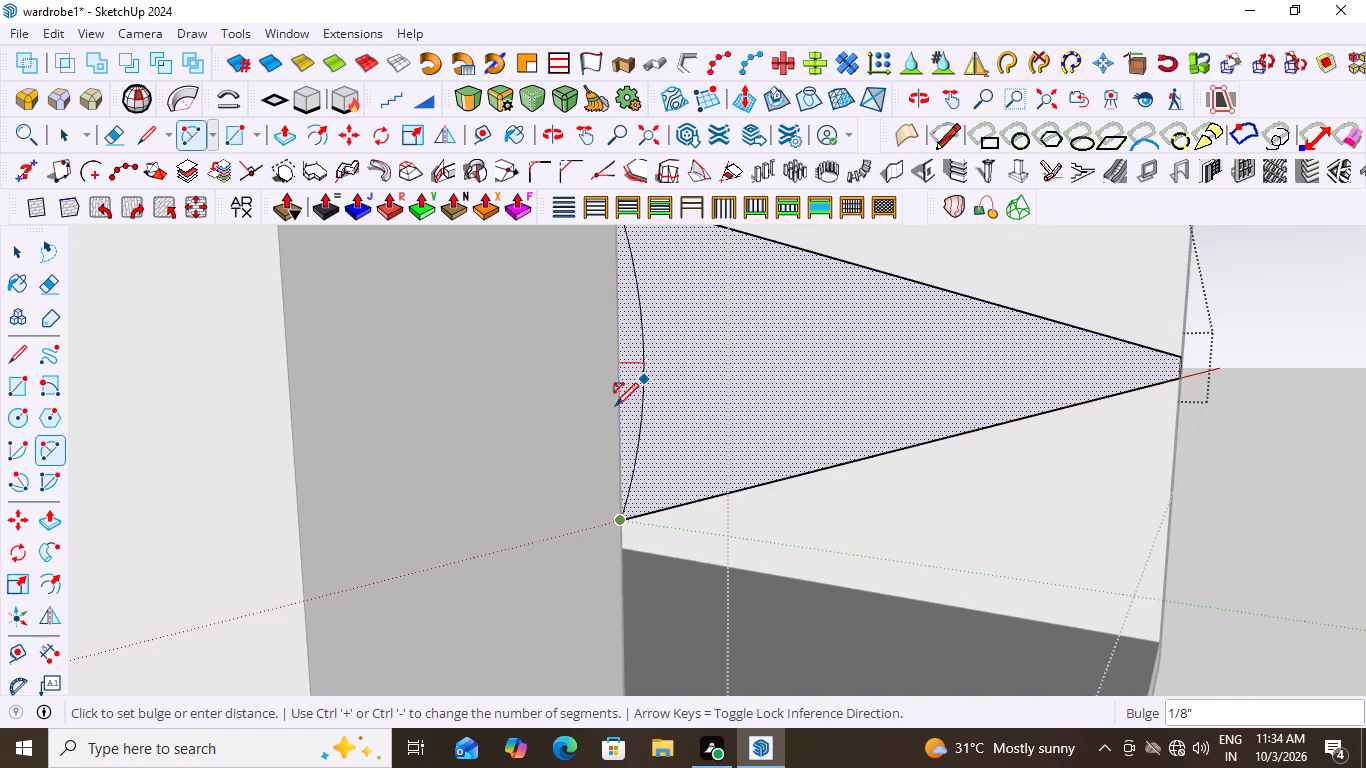
pyautogui.scroll(-11, 615, 406)
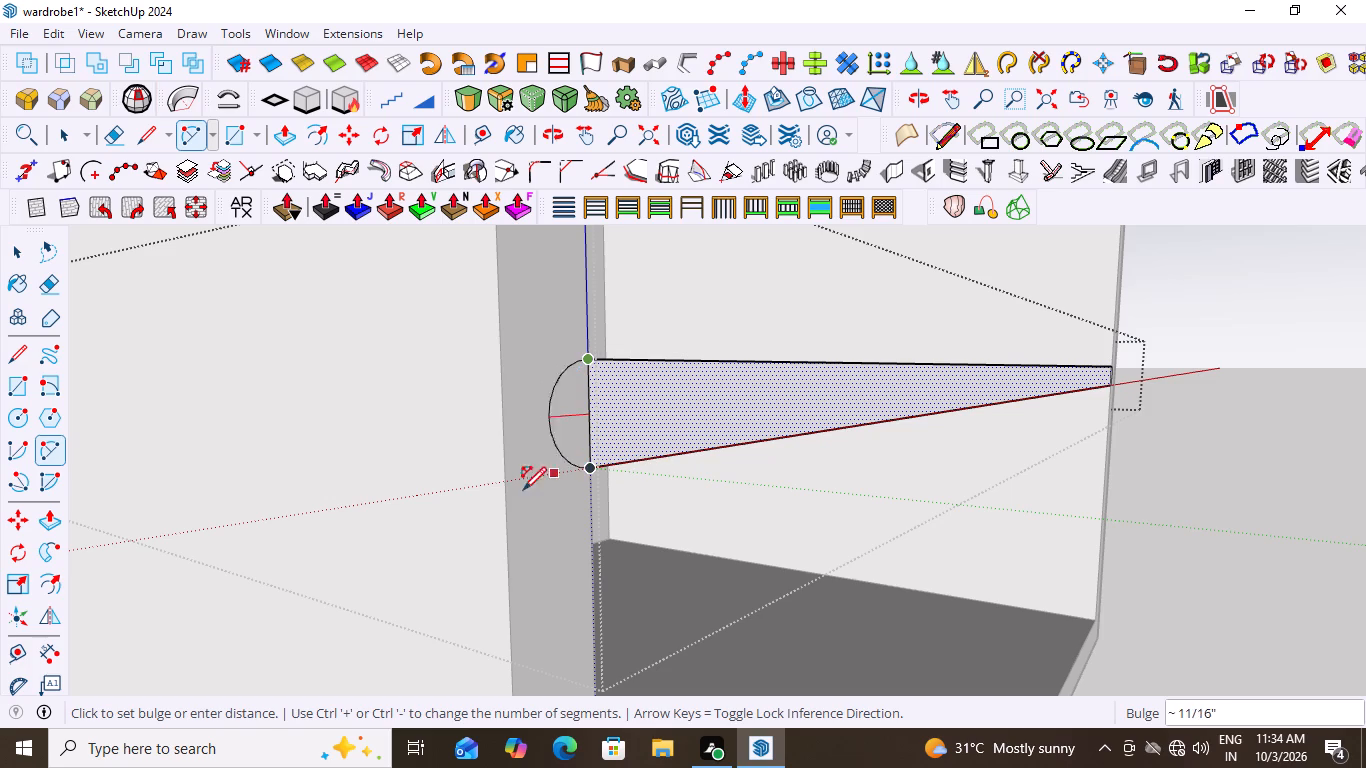
pyautogui.scroll(-3, 423, 509)
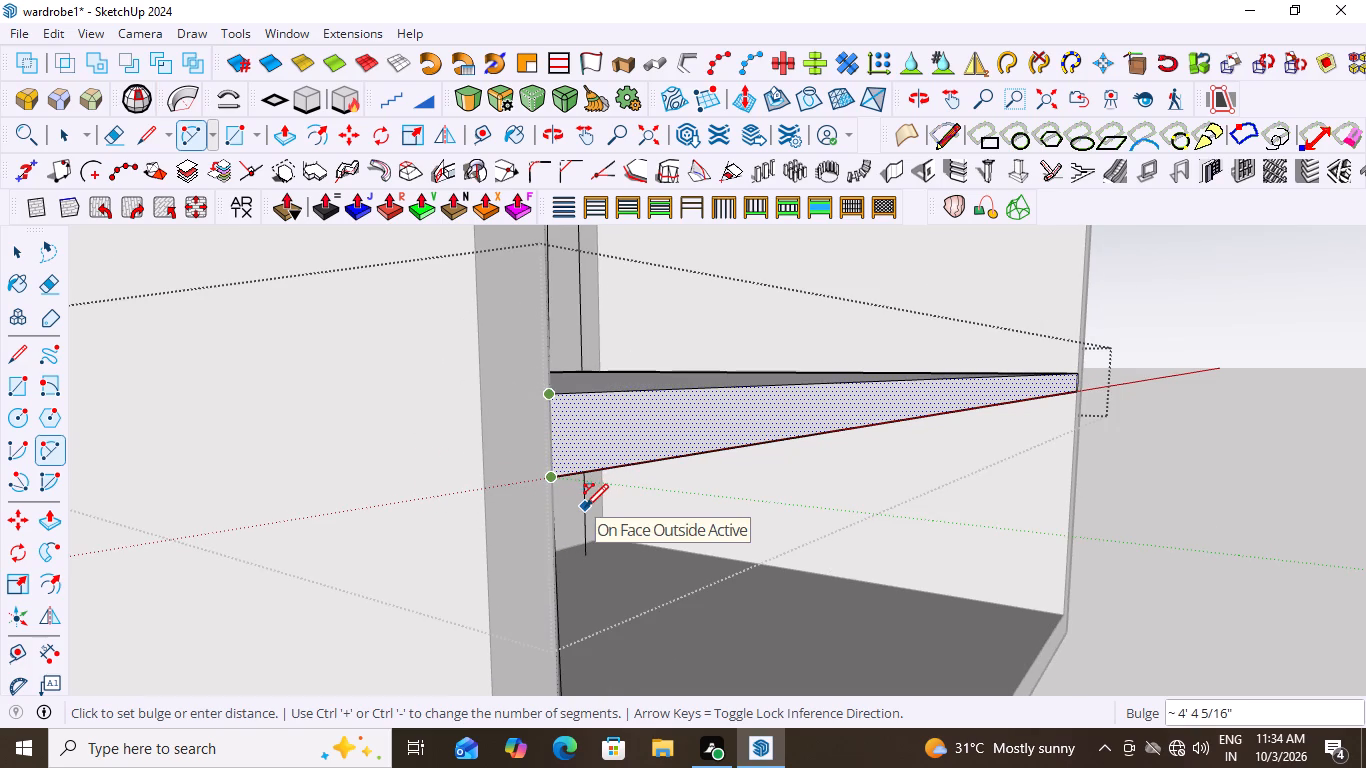
pyautogui.press('Left')
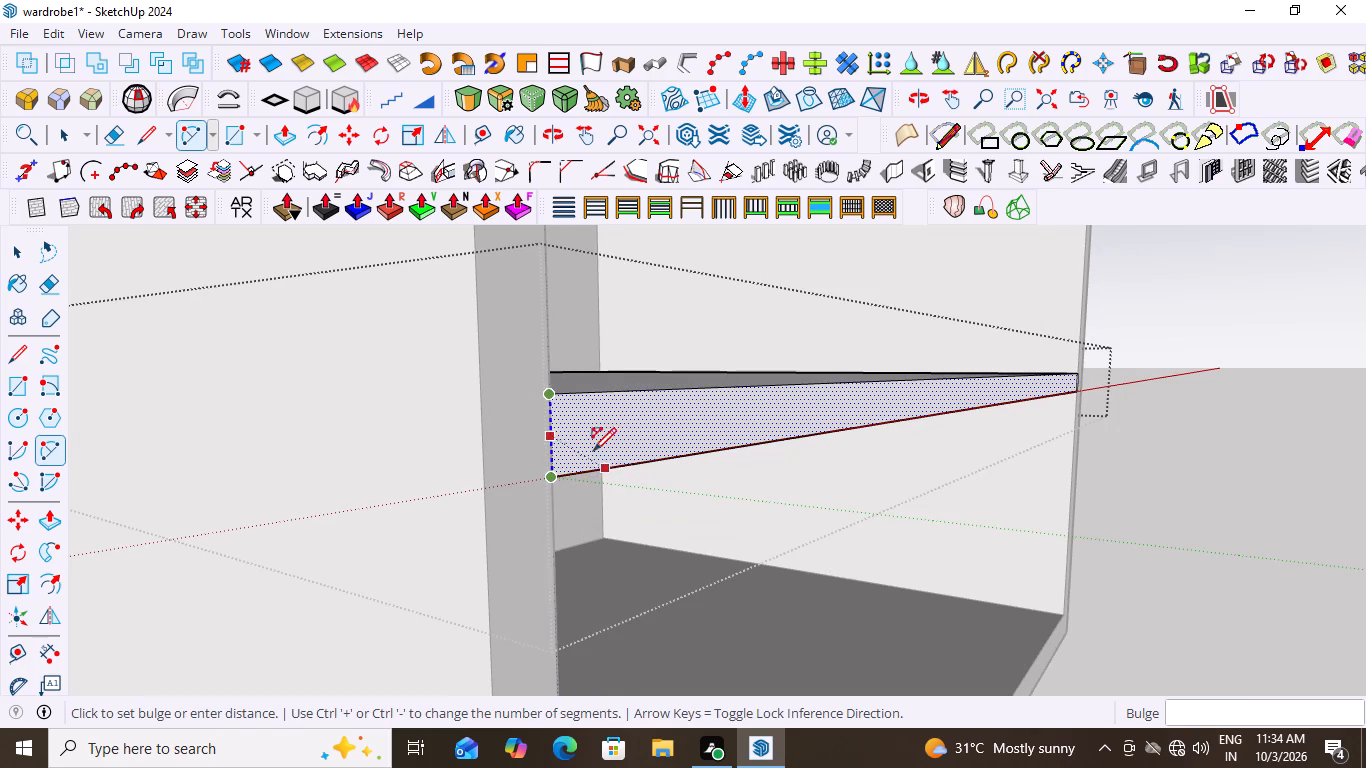
pyautogui.press('Down')
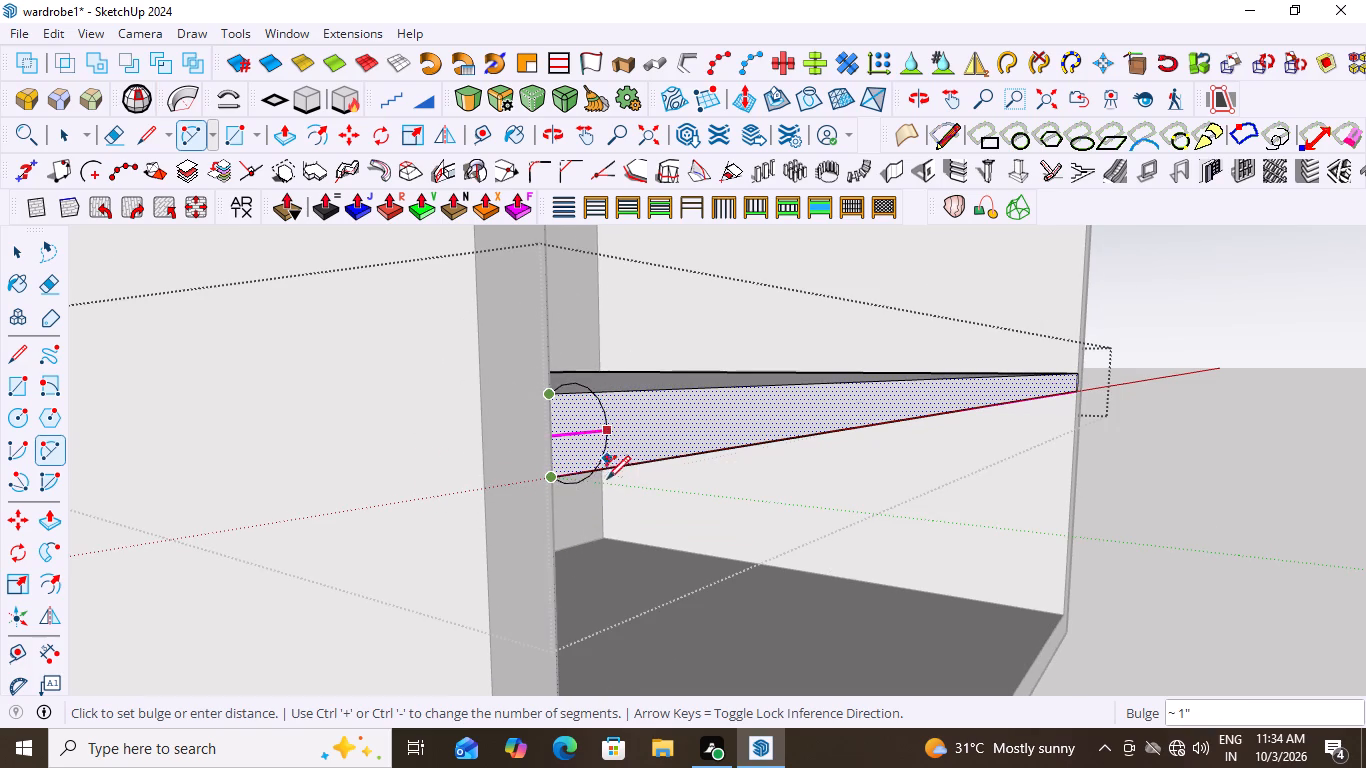
pyautogui.press('Up')
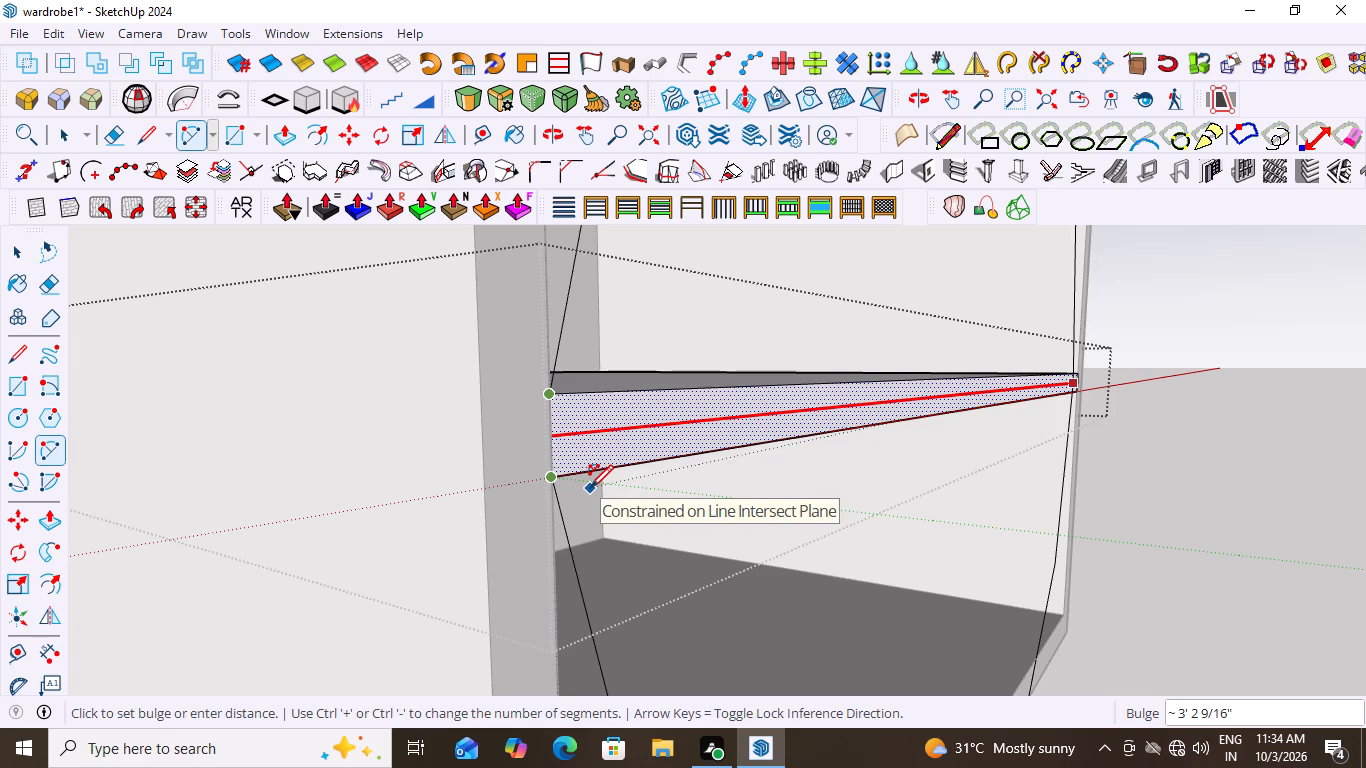
pyautogui.press('Left')
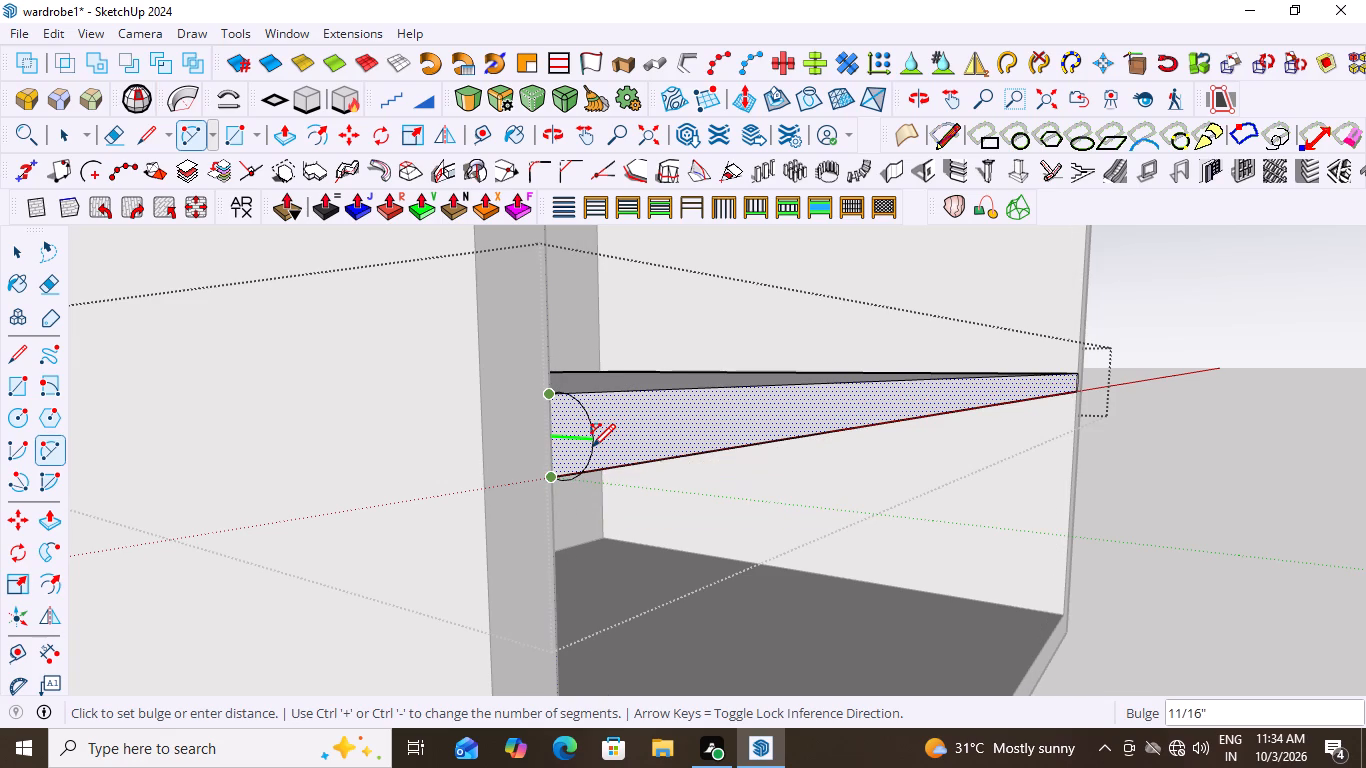
pyautogui.press('Down')
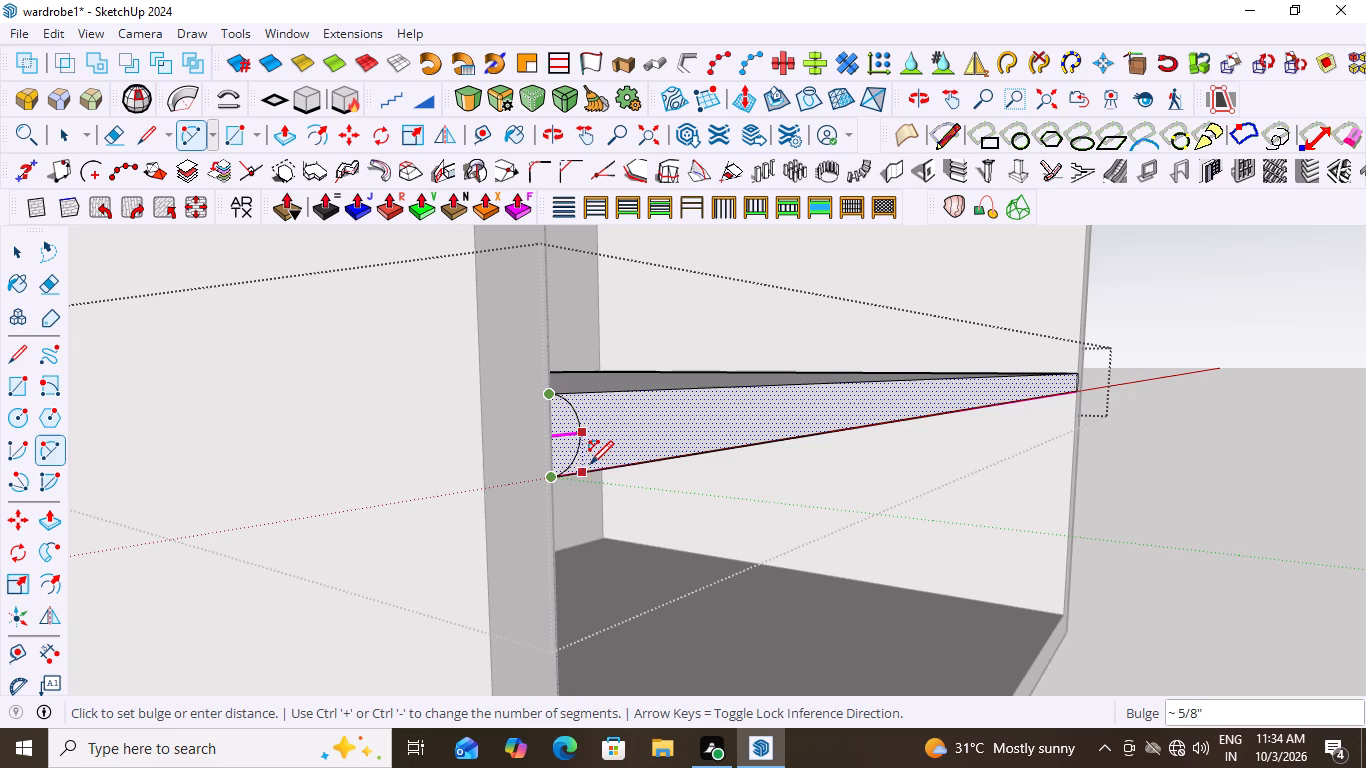
pyautogui.press('Up')
pyautogui.press('Left')
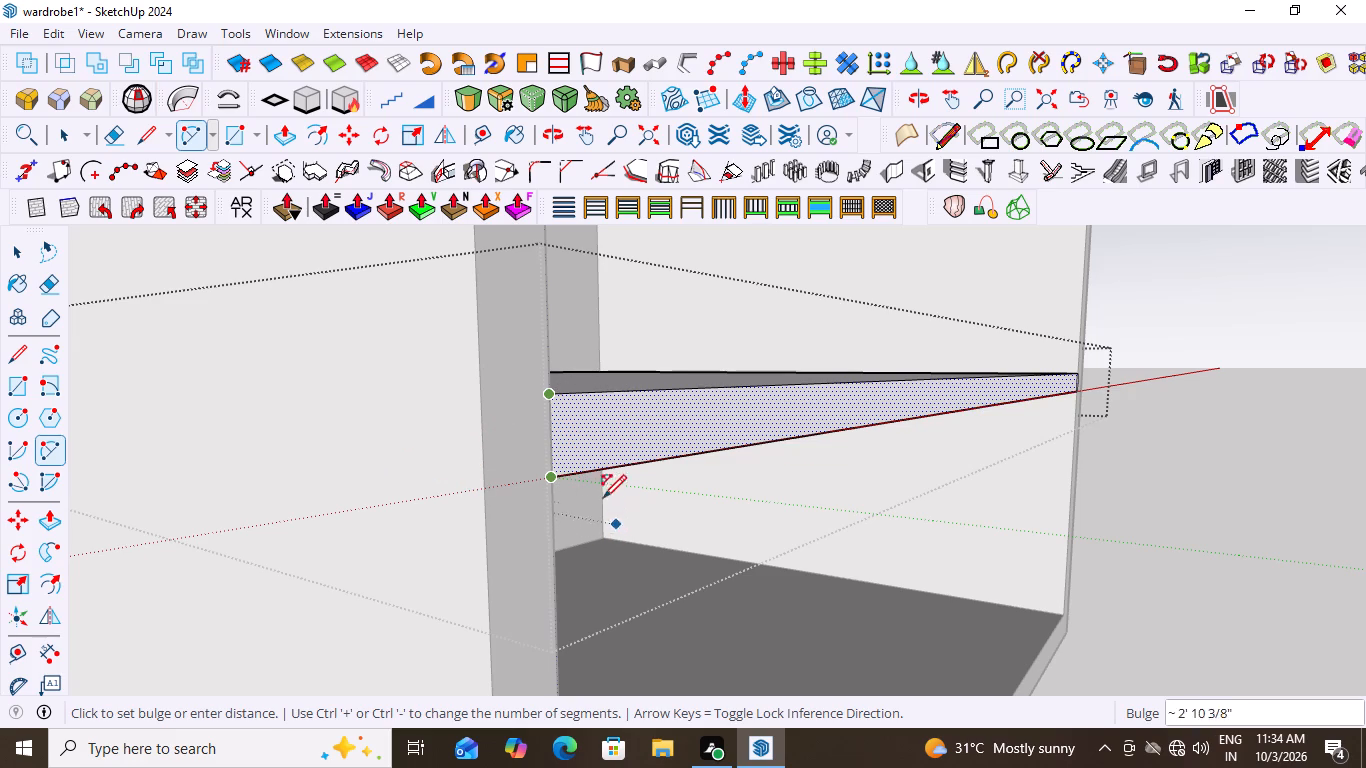
pyautogui.scroll(5, 589, 442)
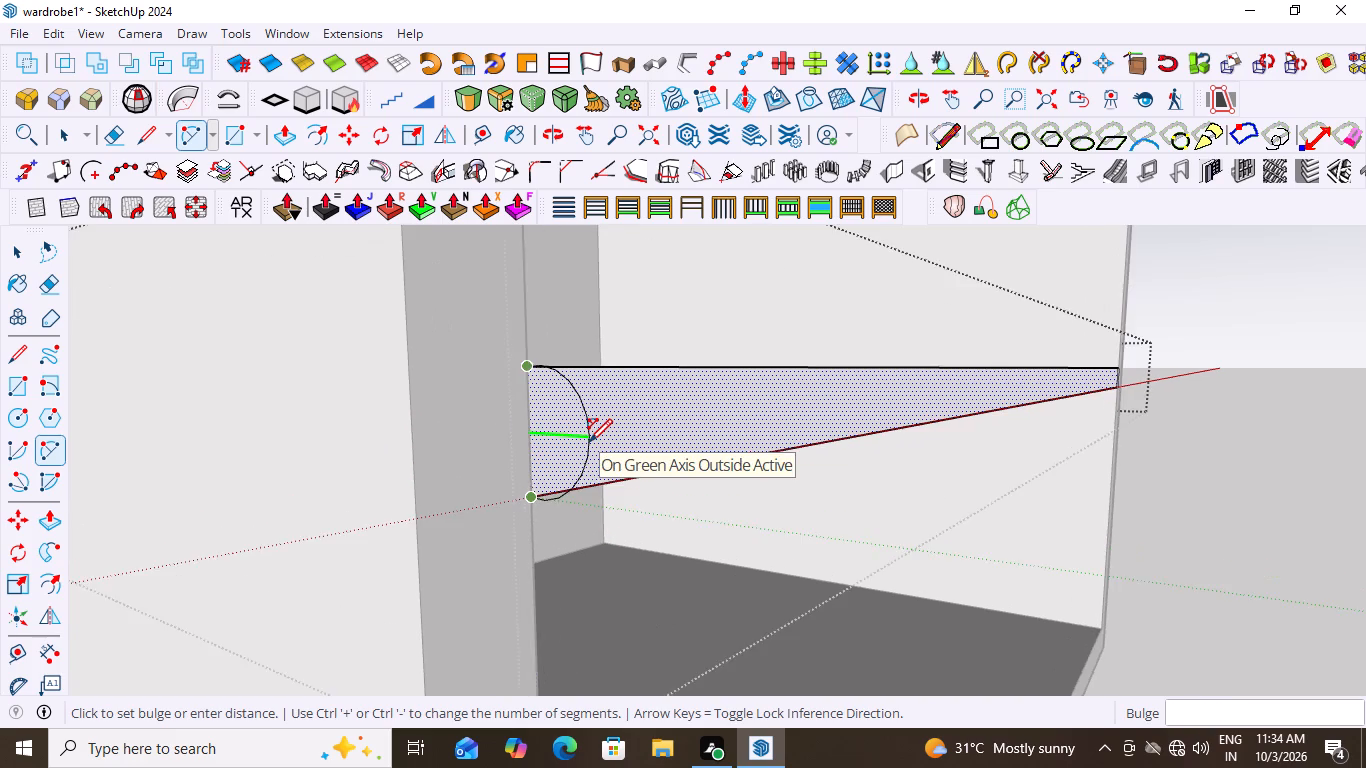
pyautogui.scroll(3, 589, 442)
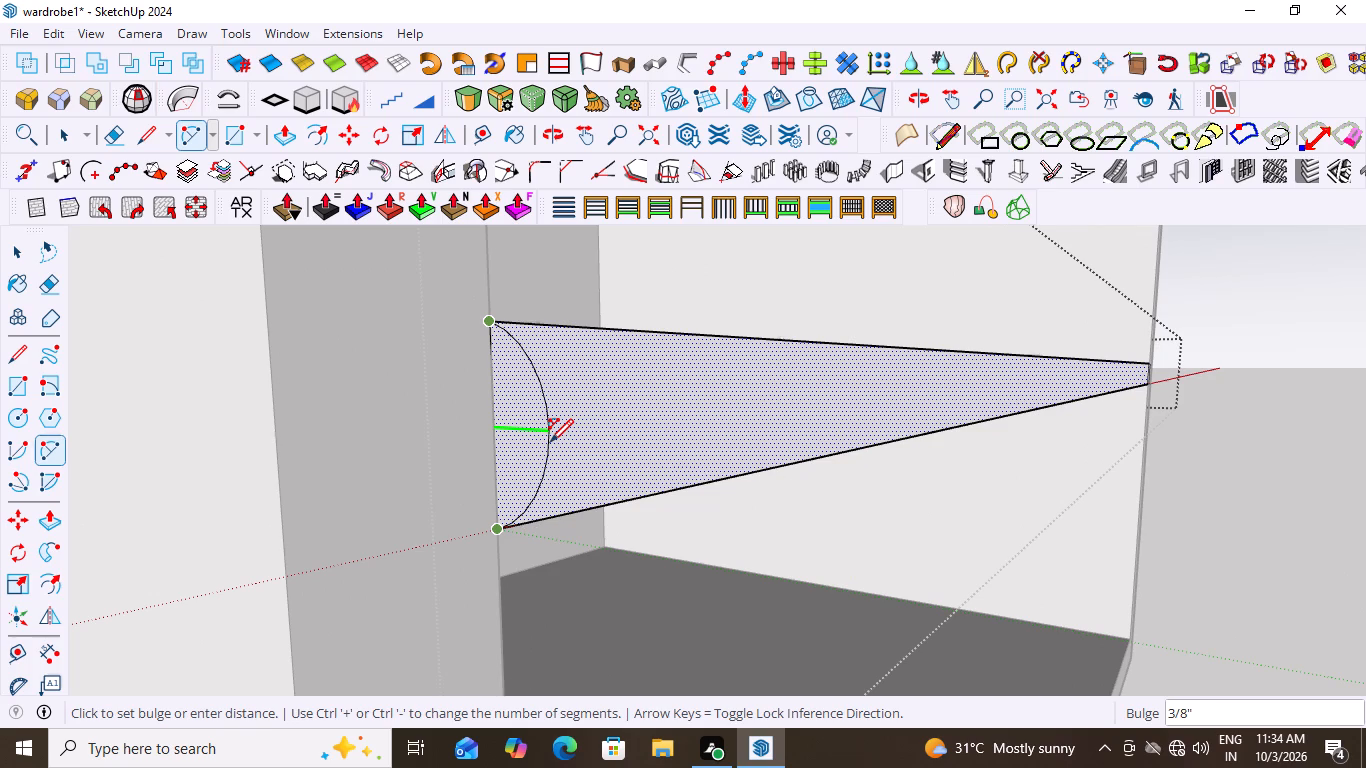
pyautogui.click(550, 442)
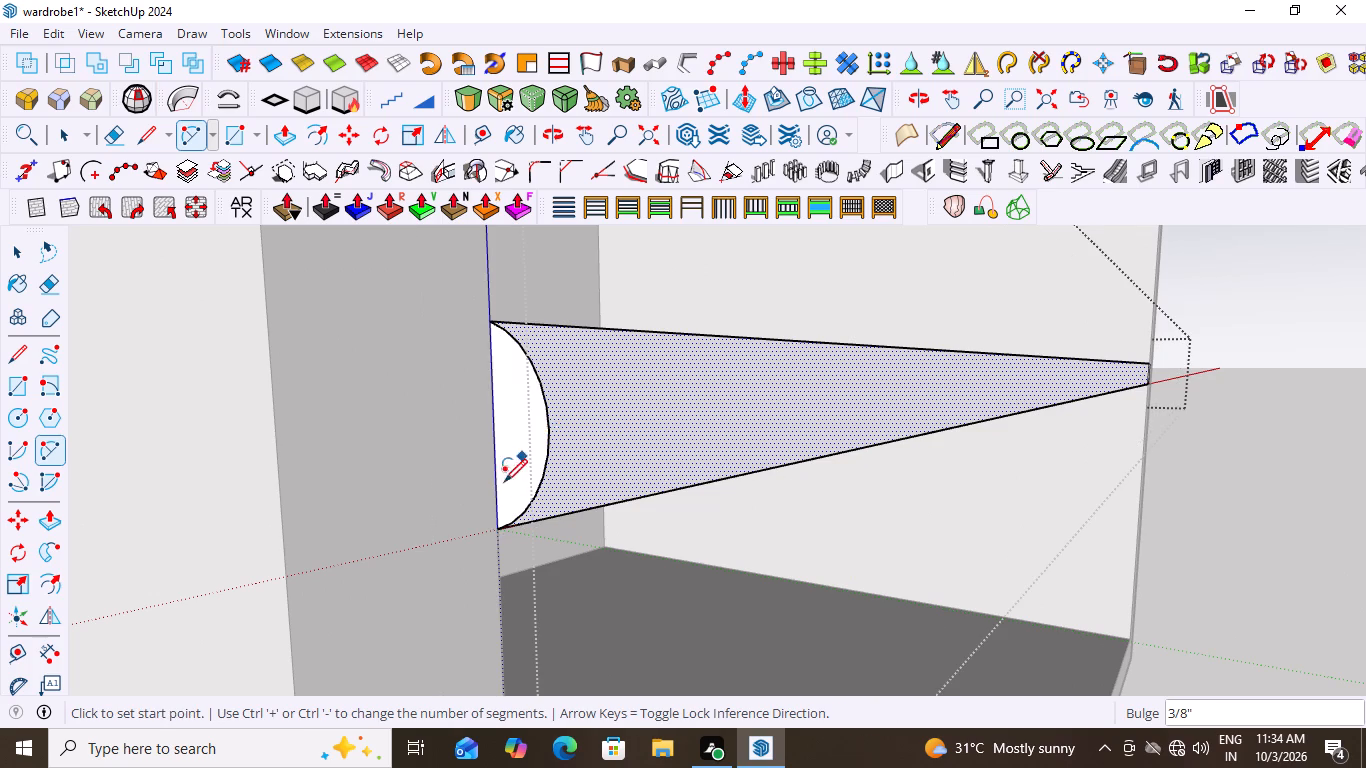
pyautogui.scroll(-12, 556, 506)
pyautogui.scroll(-3, 622, 562)
pyautogui.press('space')
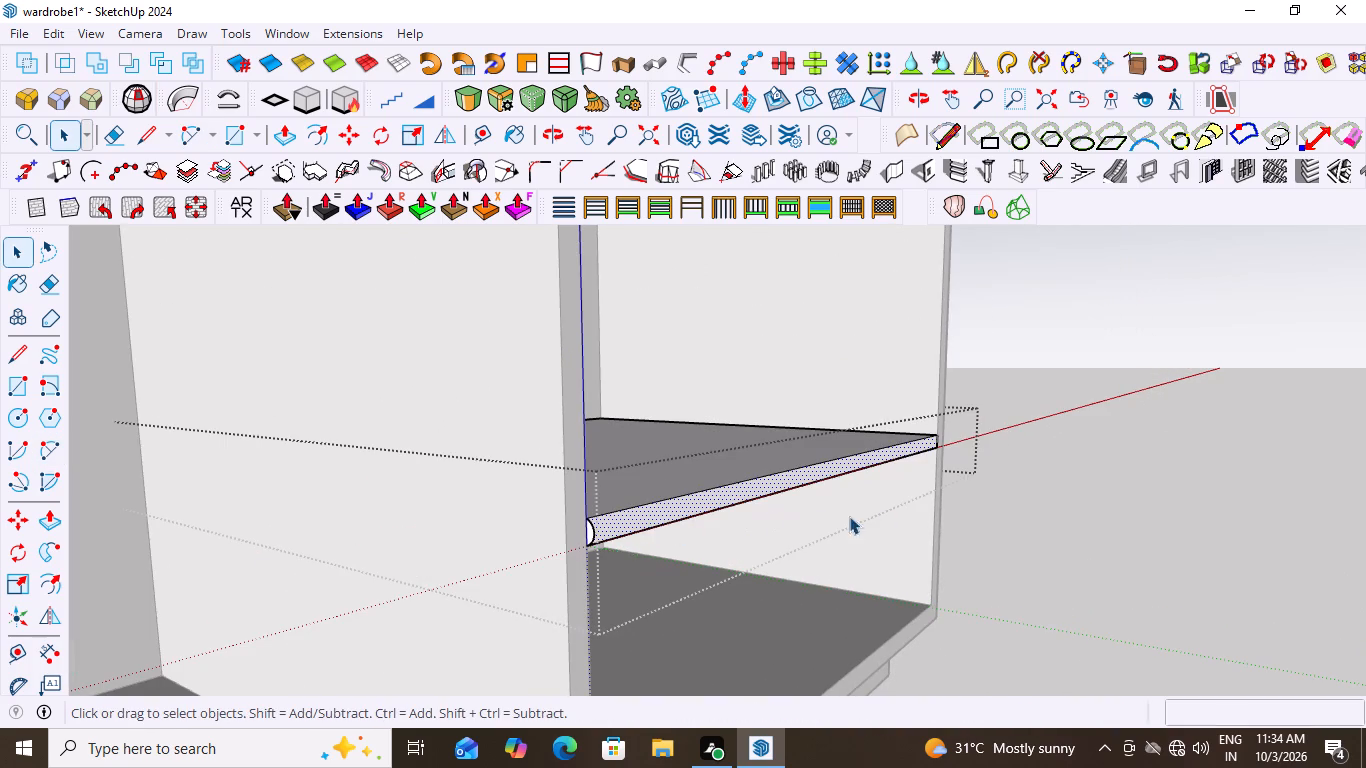
pyautogui.click(1032, 495)
# Extrude the arc profile around the shelf's front face with Follow Me and check the rounded edge at both ends.
pyautogui.moveTo(767, 551); pyautogui.dragTo(654, 546, button='middle')
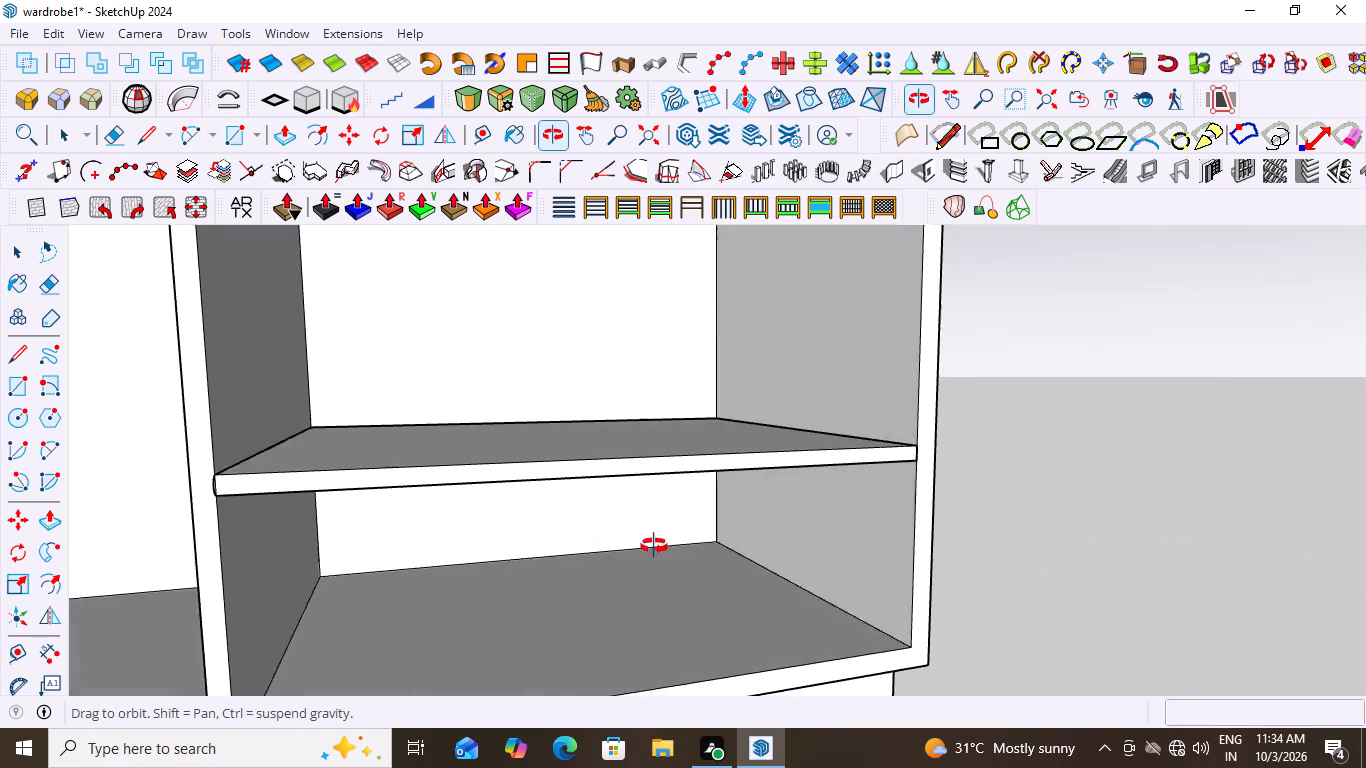
pyautogui.moveTo(654, 546); pyautogui.dragTo(681, 546, button='middle')
pyautogui.scroll(7, 385, 489)
pyautogui.click(445, 490)
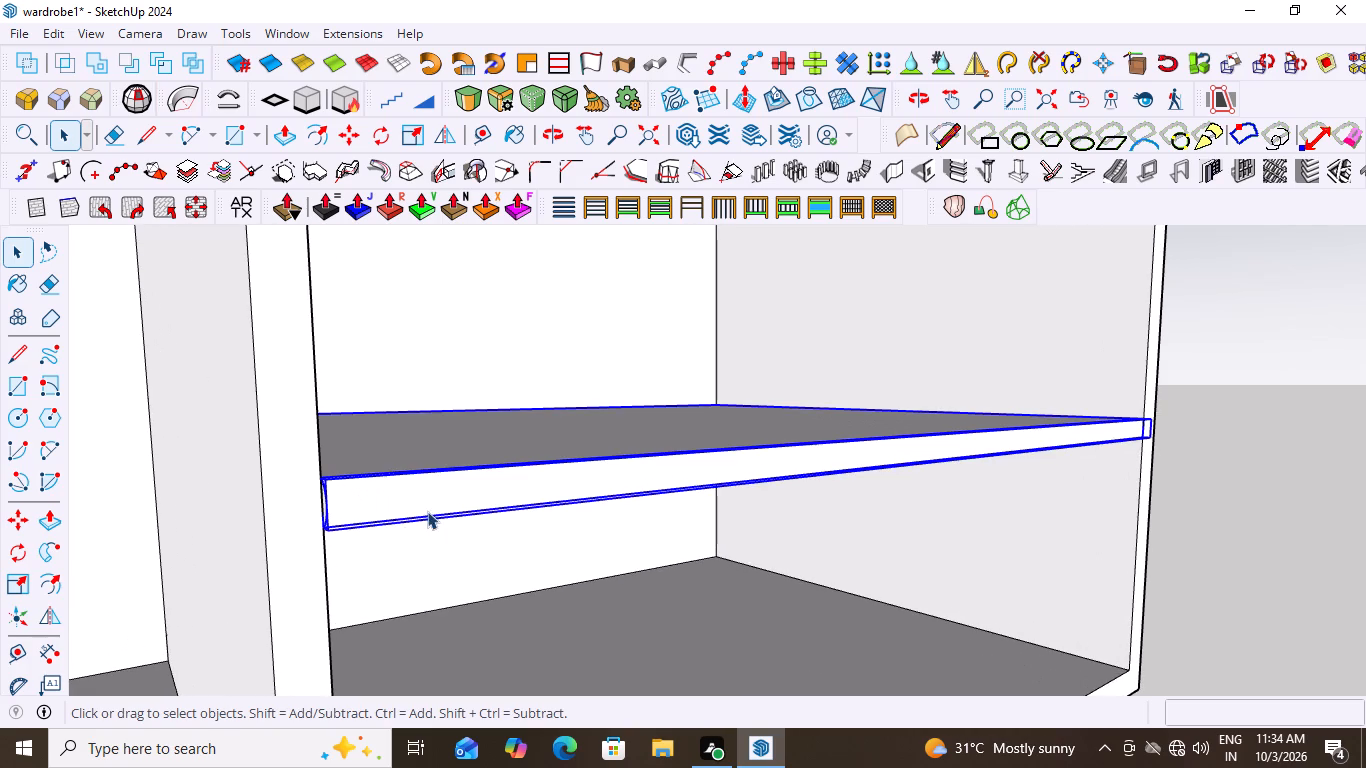
pyautogui.tripleClick(445, 500)
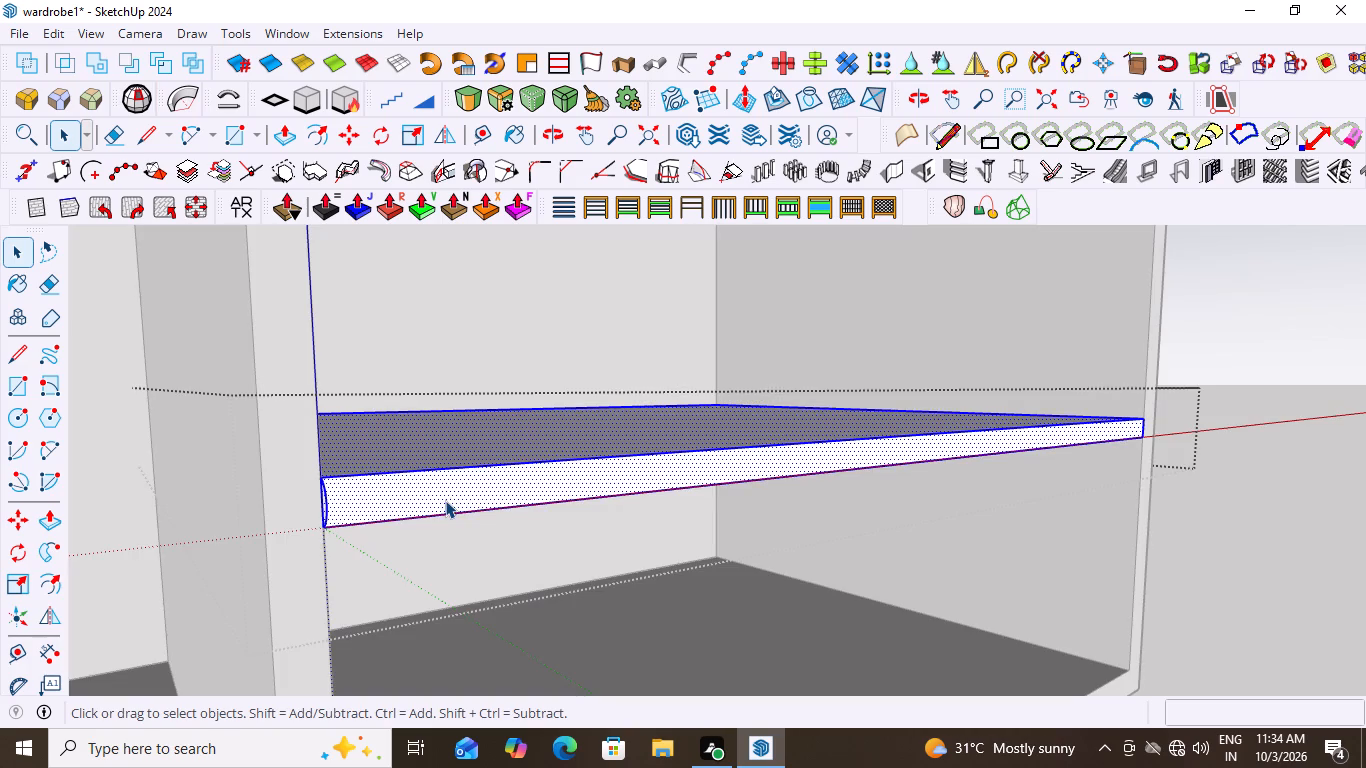
pyautogui.doubleClick(455, 500)
pyautogui.click(455, 500)
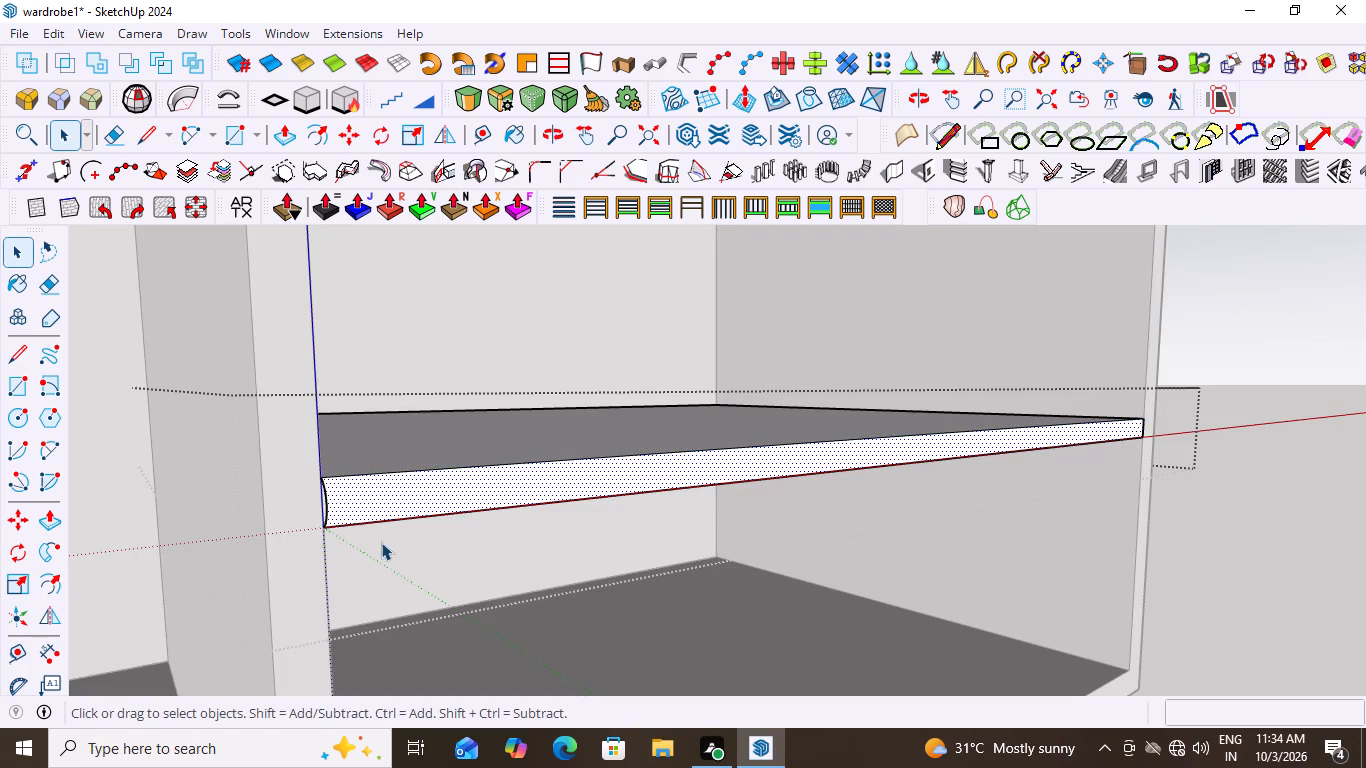
pyautogui.moveTo(381, 542); pyautogui.dragTo(418, 535, button='middle')
pyautogui.scroll(2, 542, 479)
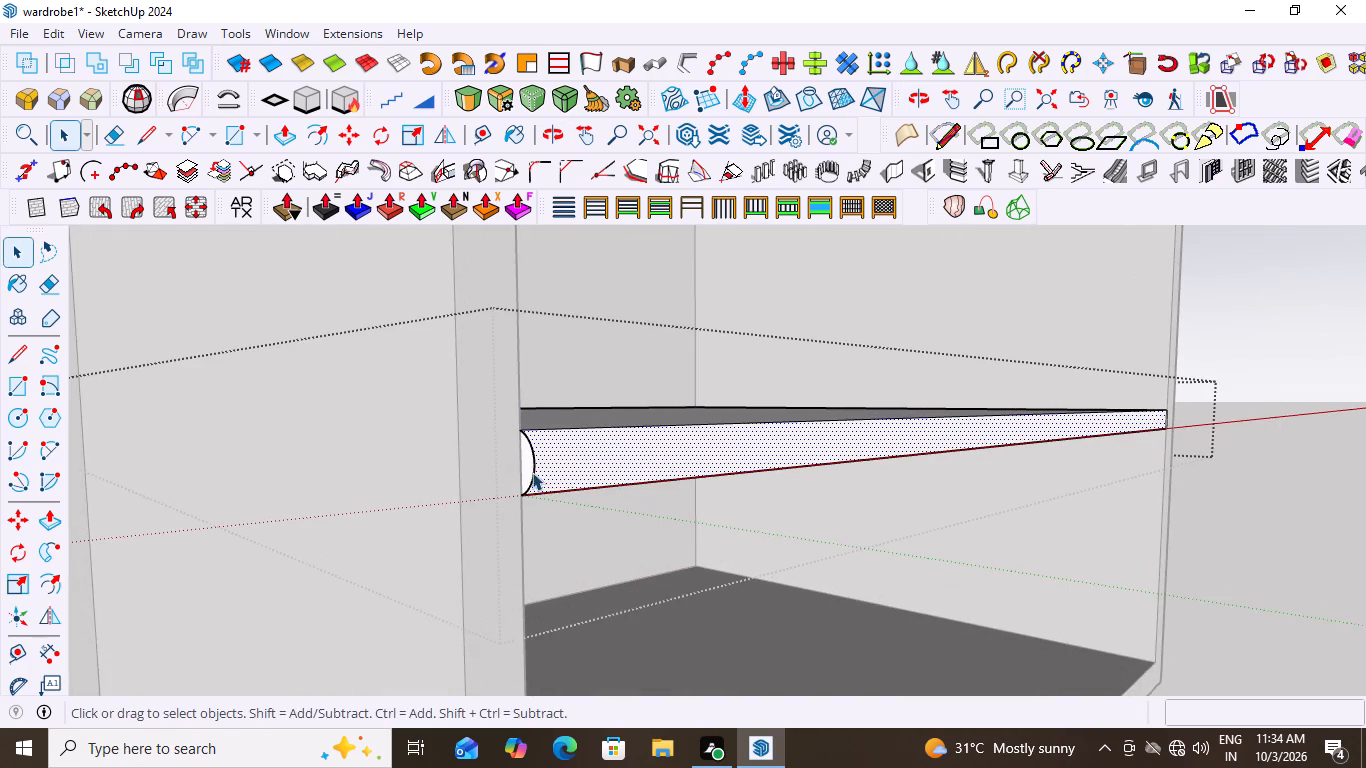
pyautogui.scroll(3, 531, 472)
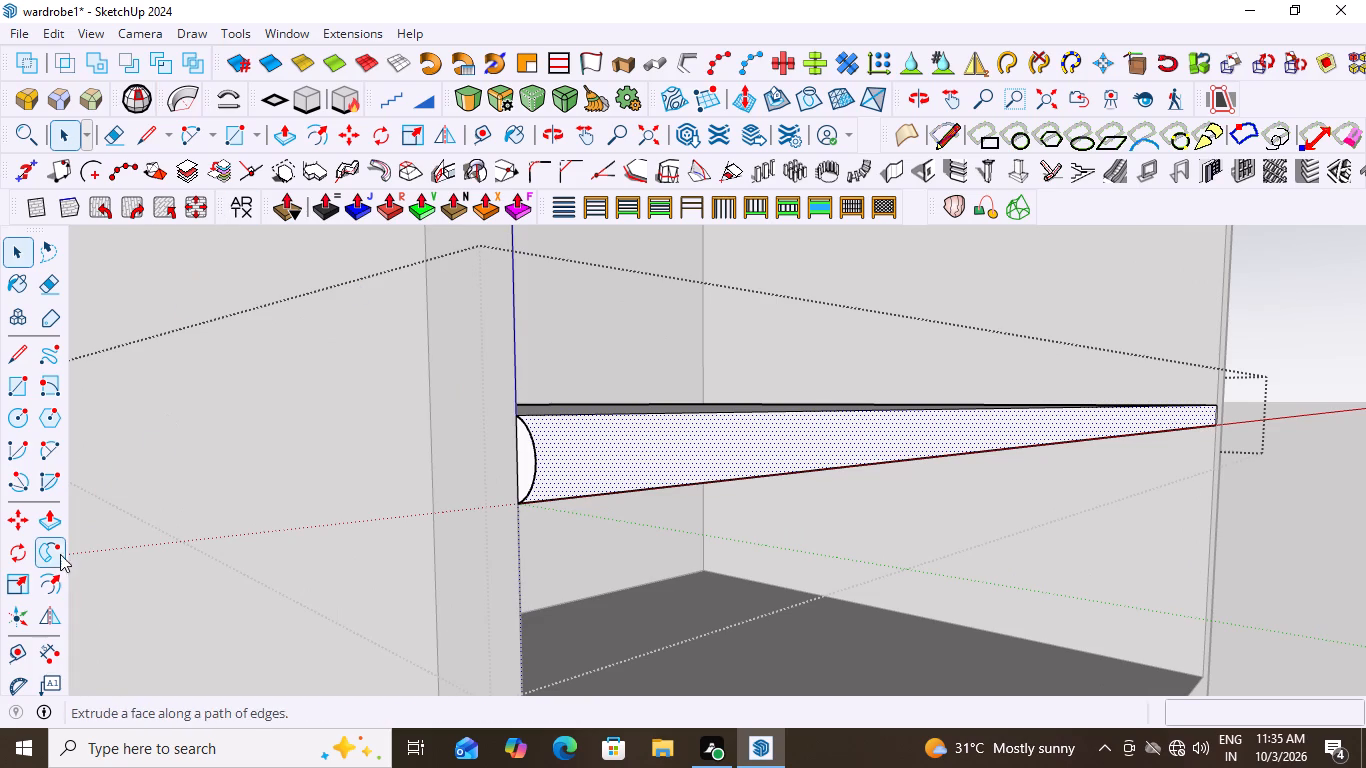
pyautogui.click(51, 552)
pyautogui.click(521, 457)
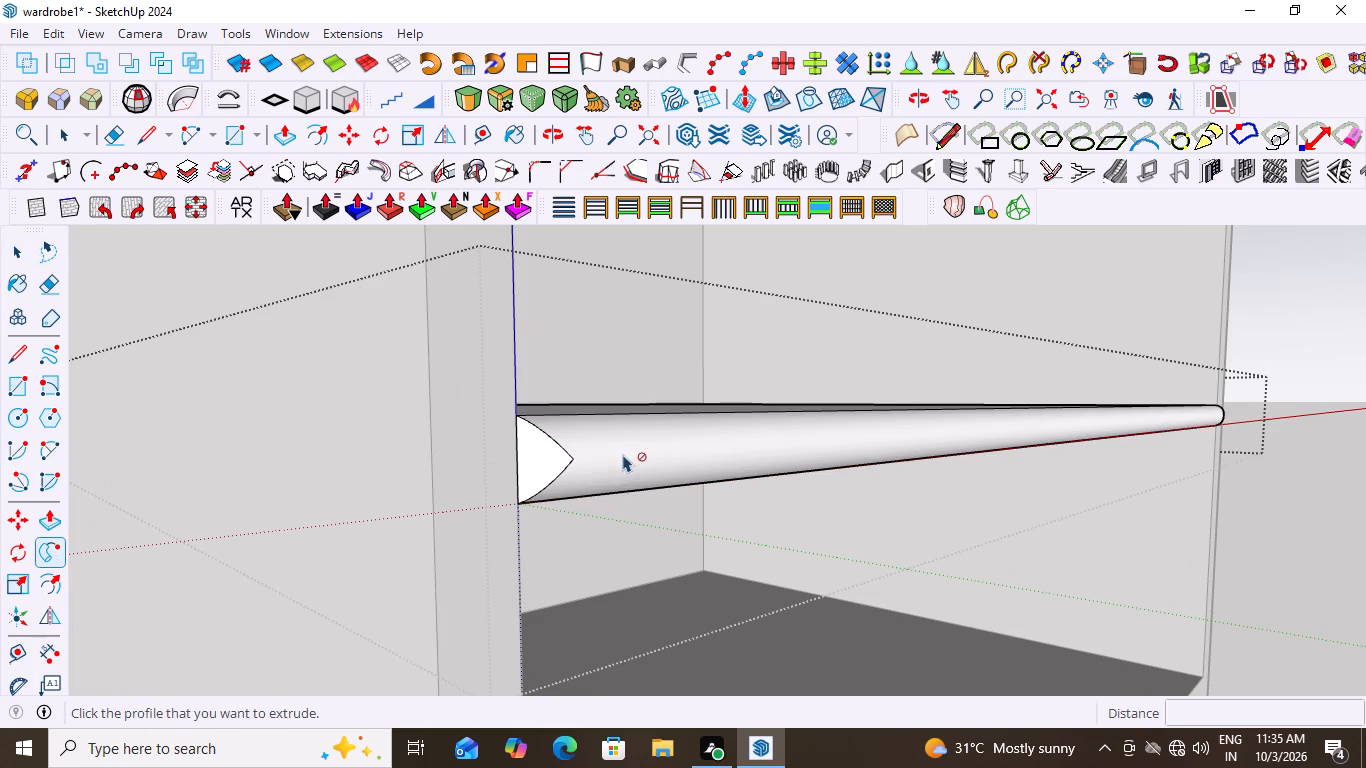
pyautogui.scroll(-3, 522, 580)
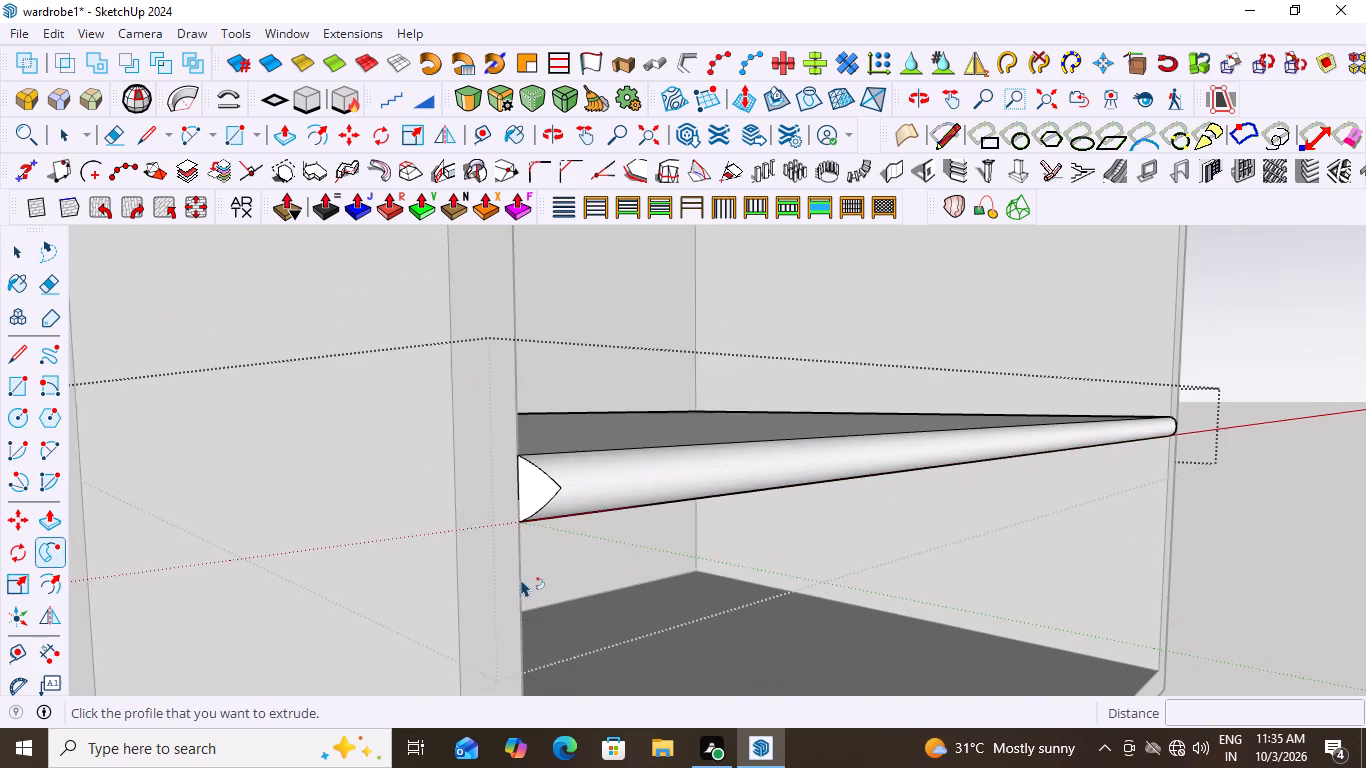
pyautogui.scroll(-3, 521, 579)
pyautogui.moveTo(972, 506); pyautogui.dragTo(709, 516, button='middle')
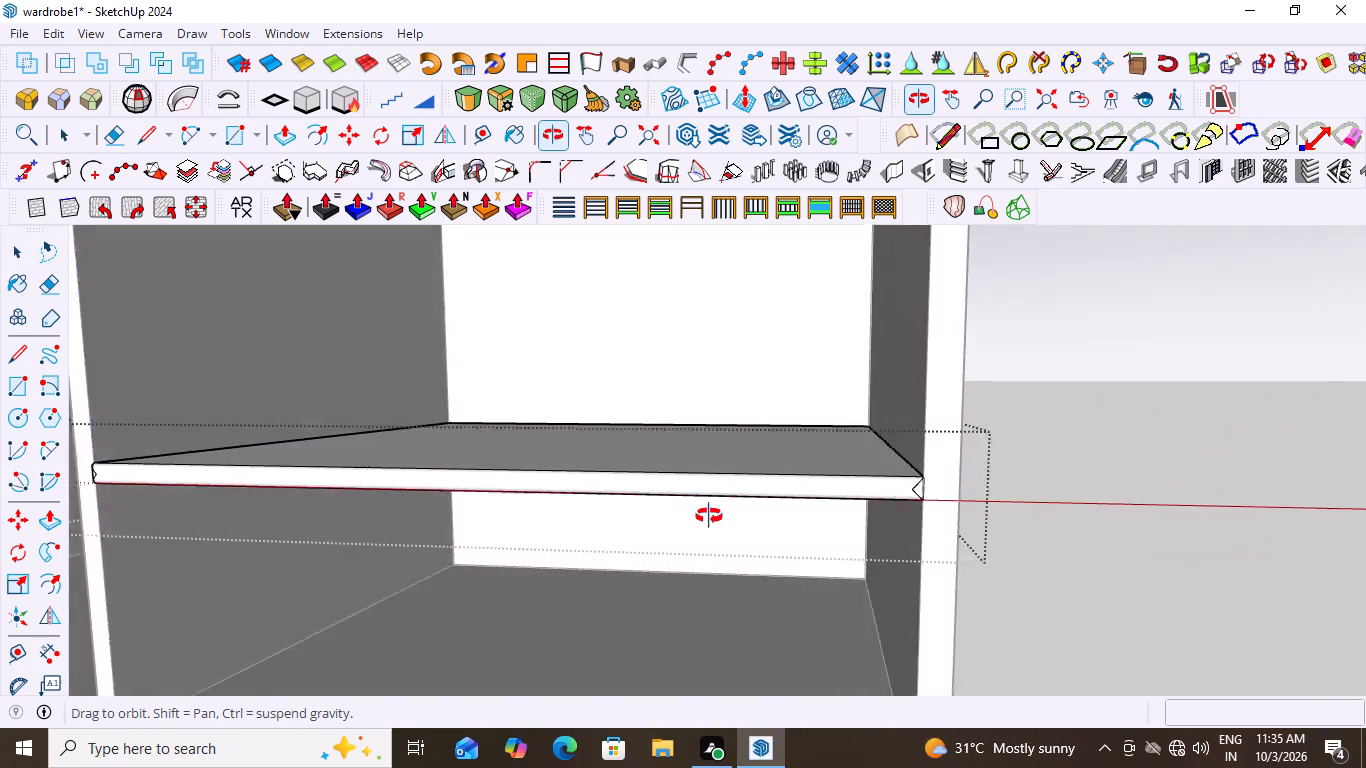
pyautogui.moveTo(709, 516); pyautogui.dragTo(950, 507, button='middle')
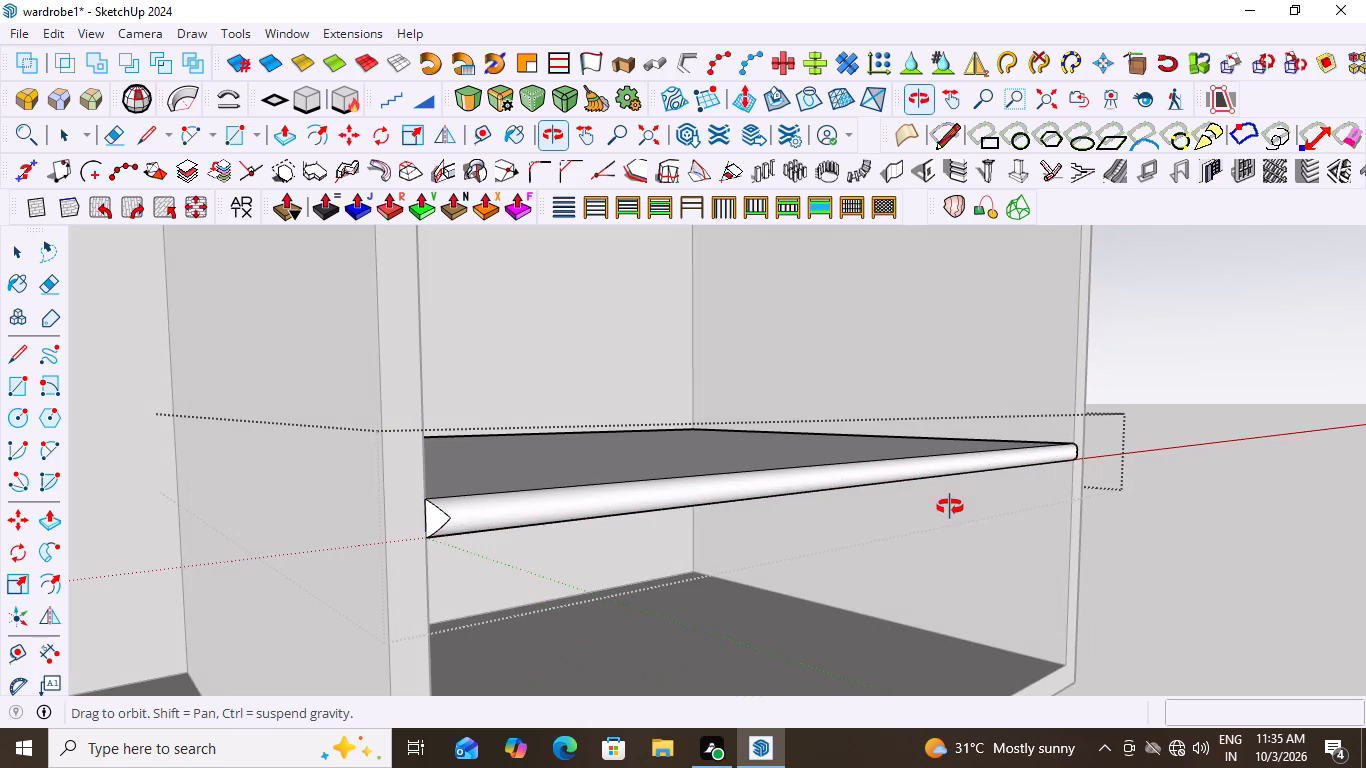
pyautogui.moveTo(950, 507); pyautogui.dragTo(549, 537, button='middle')
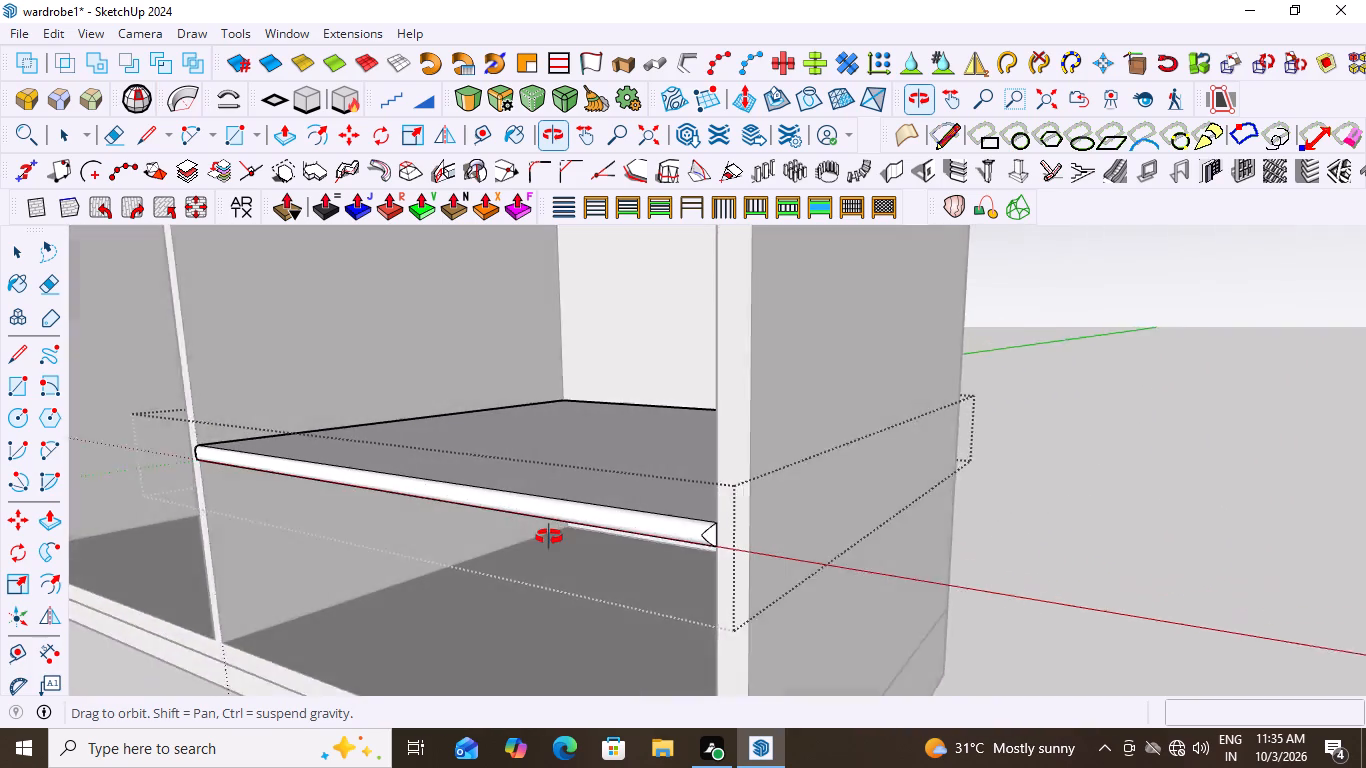
# Examine the shelf's extruded front edge at the outer side panel and the partition, leaving the shelf group.
pyautogui.moveTo(549, 537); pyautogui.dragTo(810, 518, button='middle')
pyautogui.scroll(5, 1019, 474)
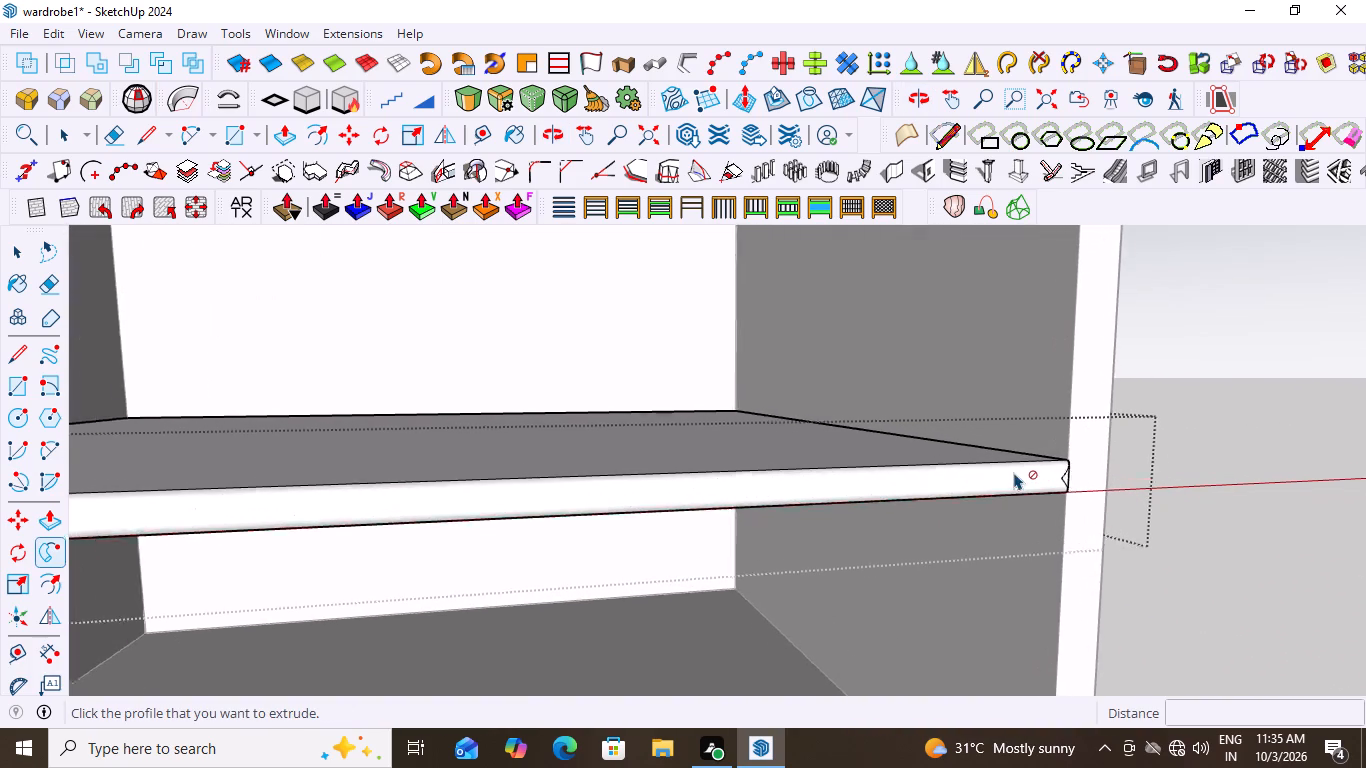
pyautogui.scroll(6, 1014, 472)
pyautogui.scroll(3, 860, 480)
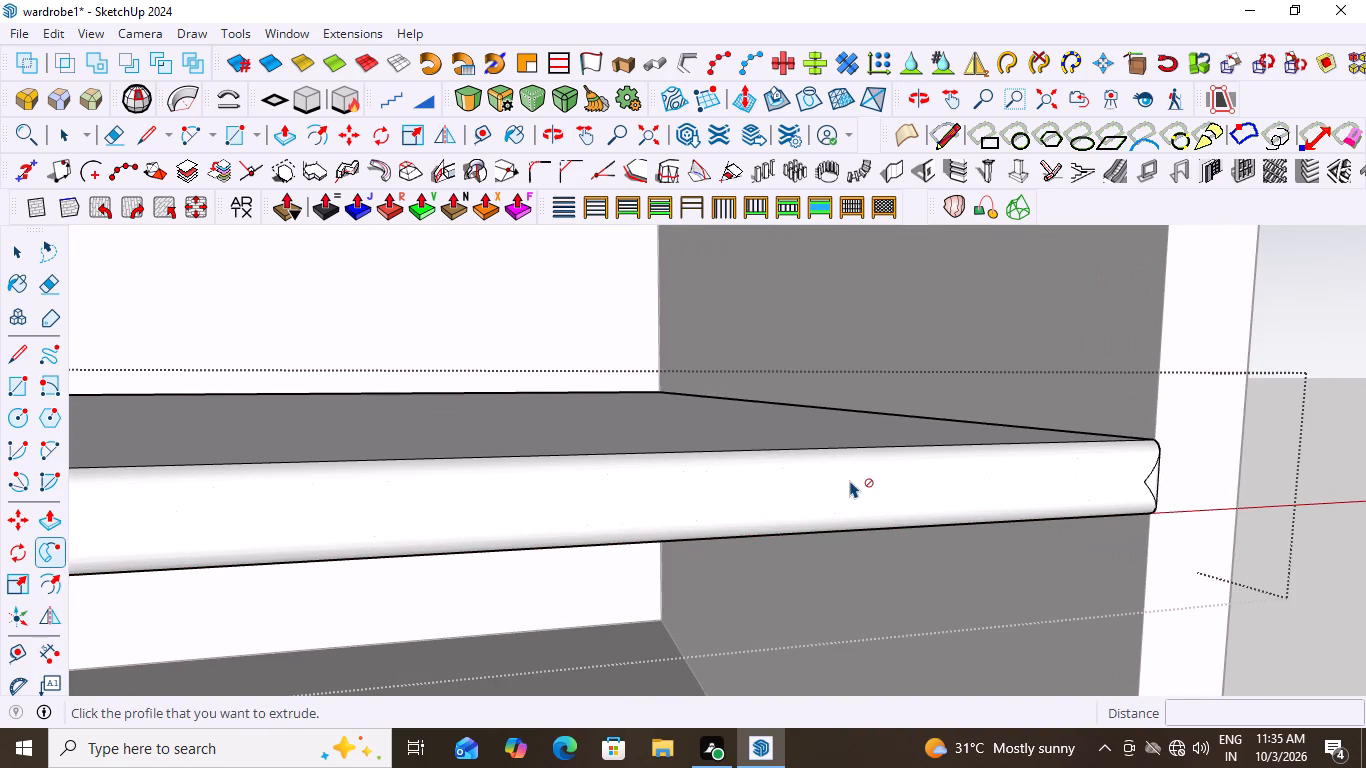
pyautogui.scroll(-18, 820, 471)
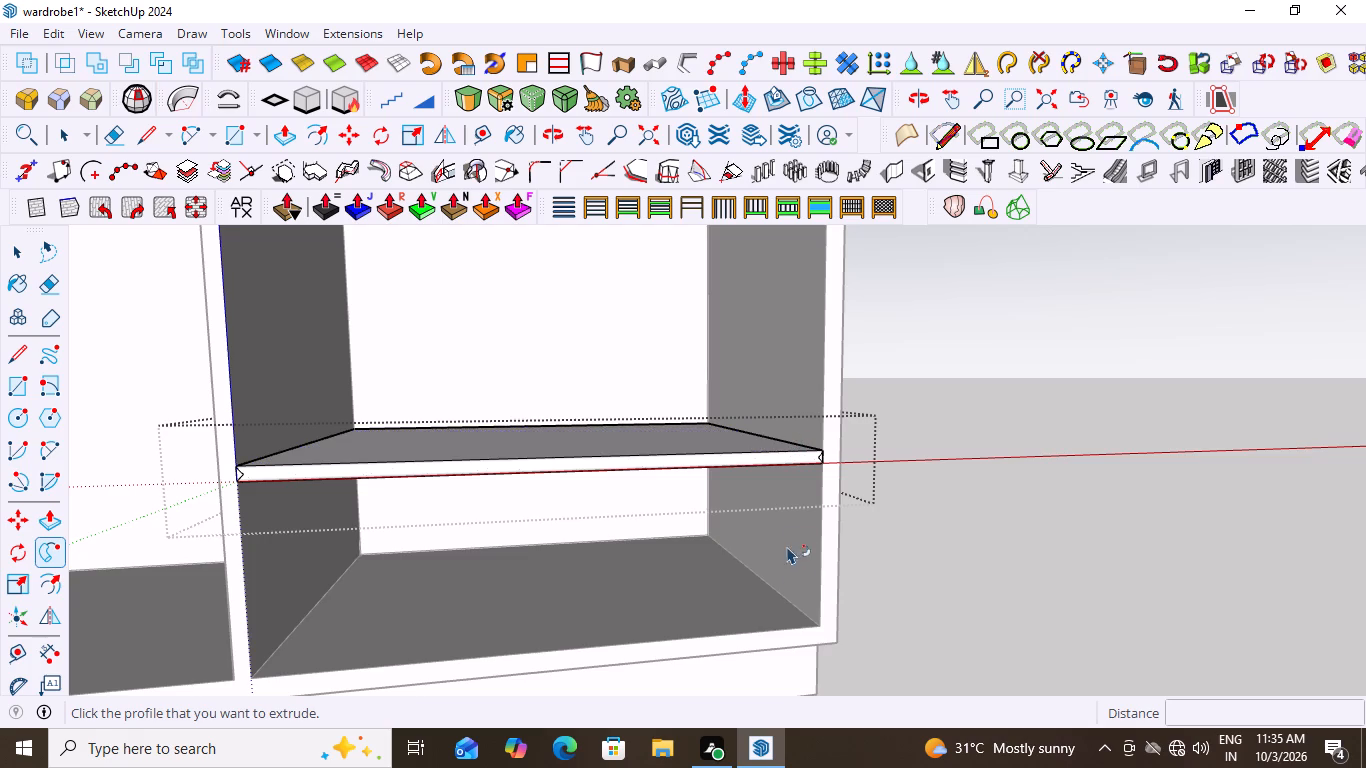
pyautogui.scroll(-1, 786, 580)
pyautogui.press('space')
pyautogui.click(1019, 469)
pyautogui.moveTo(698, 453); pyautogui.dragTo(731, 562, button='middle')
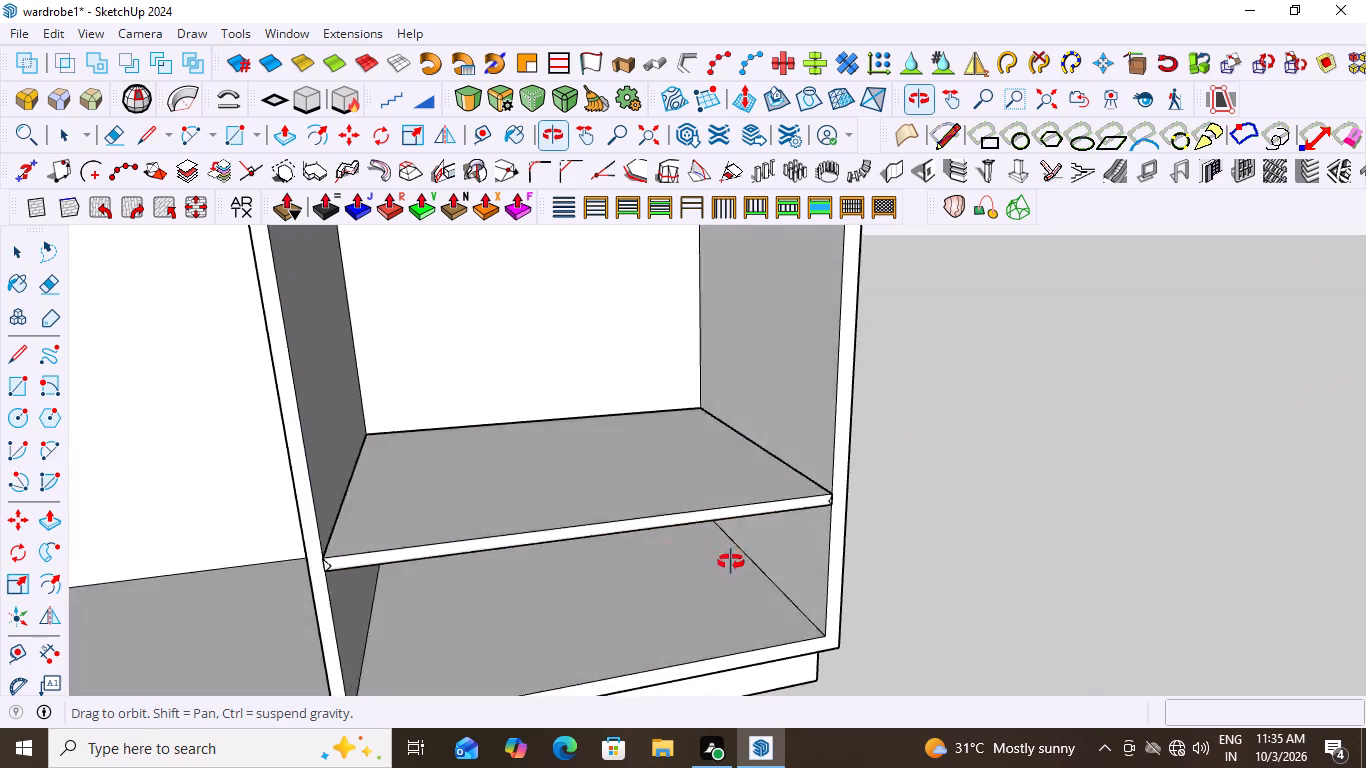
pyautogui.moveTo(731, 562); pyautogui.dragTo(775, 426, button='middle')
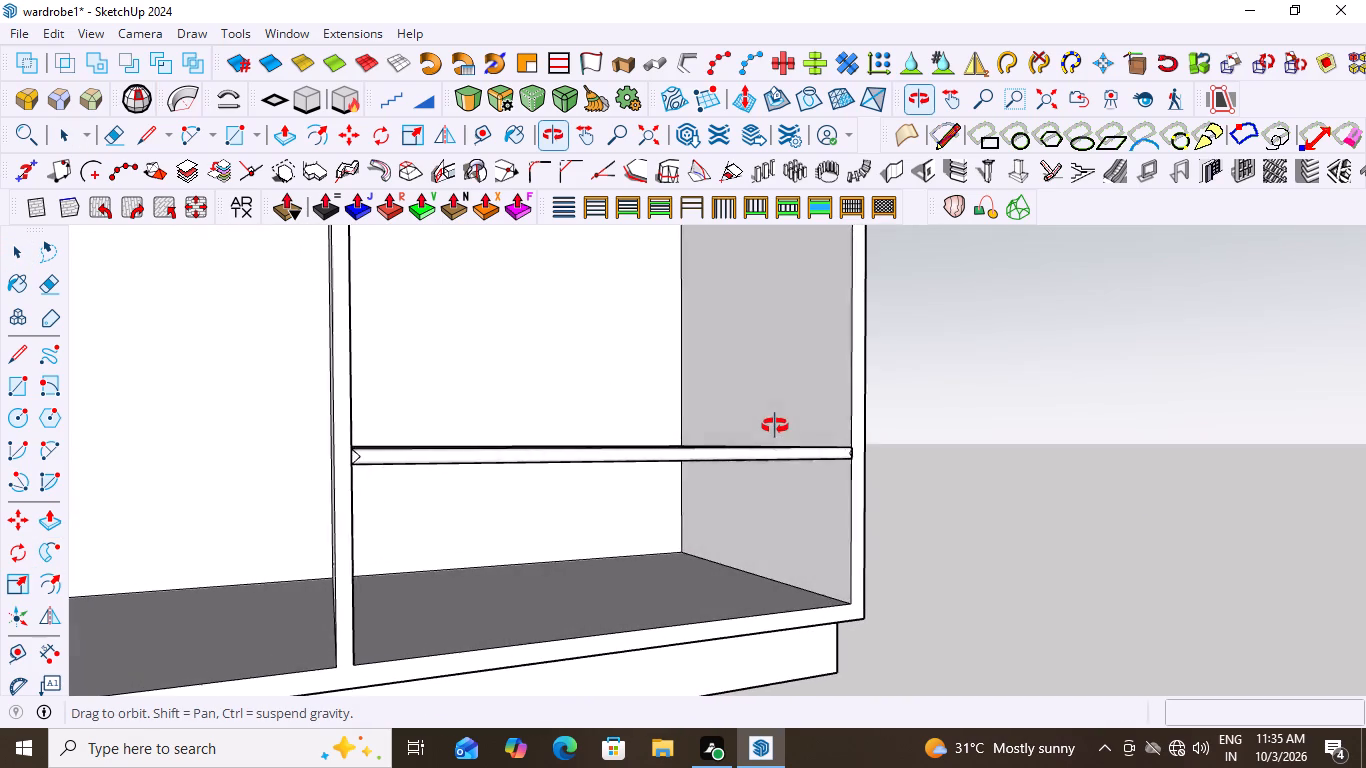
pyautogui.moveTo(775, 426); pyautogui.dragTo(811, 480, button='middle')
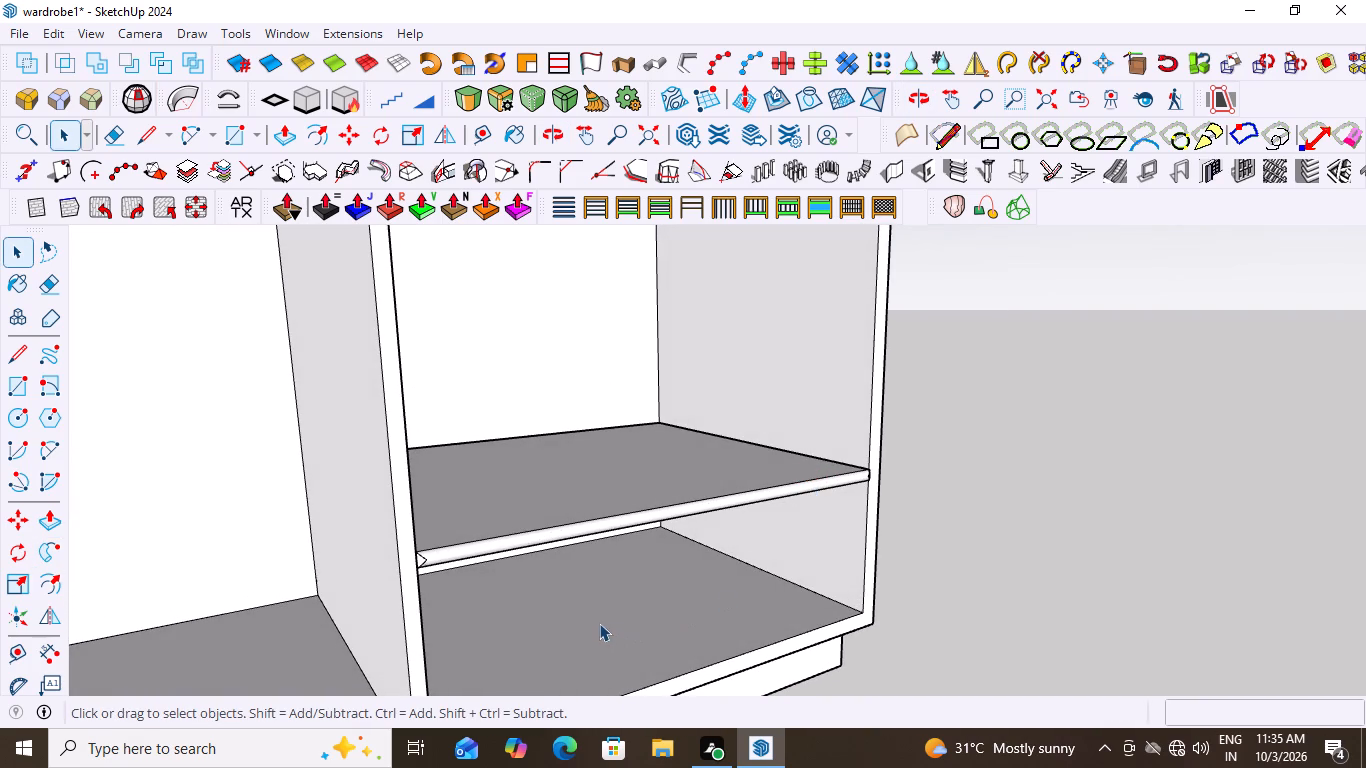
# Undo the Follow Me extrusion along the shelf's front, back to the arc profile at the partition end.
pyautogui.hotkey('ctrl', 'z')
pyautogui.hotkey('ctrl', 'z')
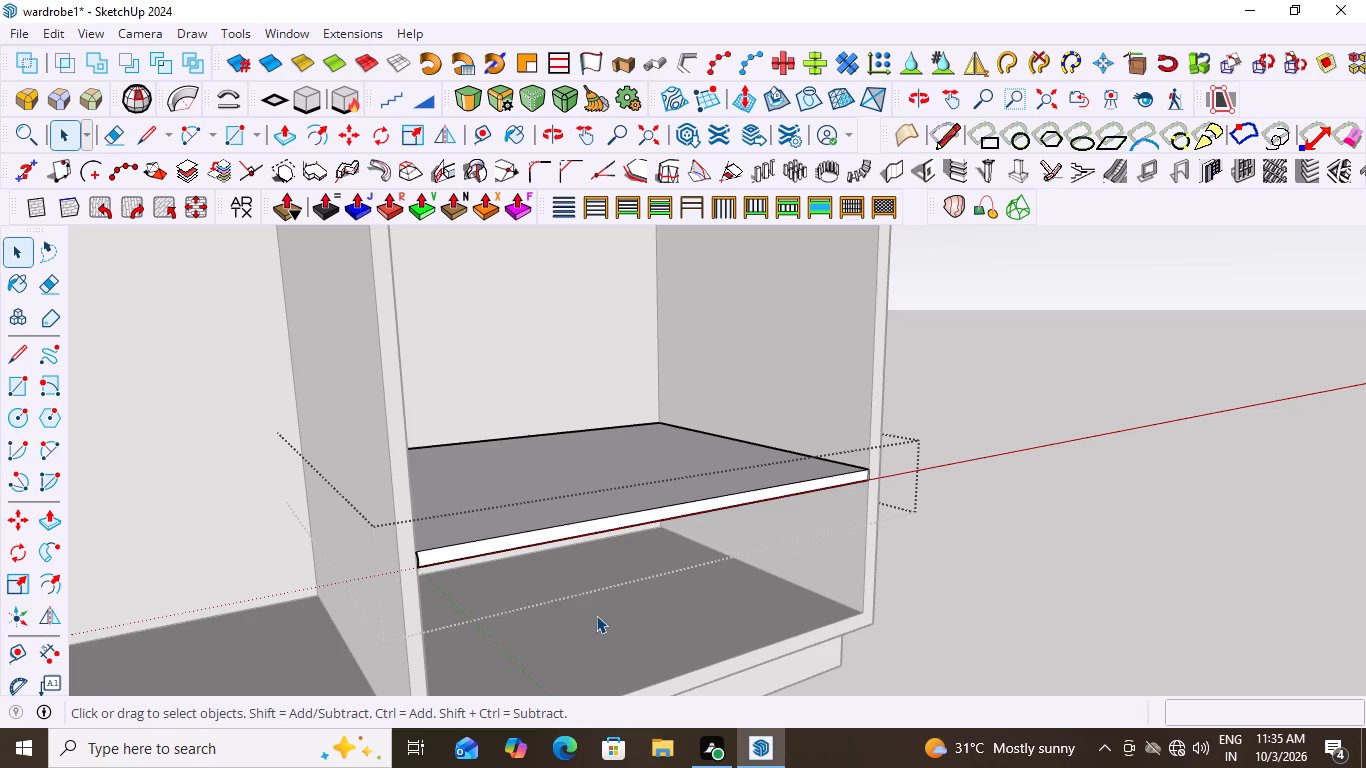
pyautogui.hotkey('ctrl', 'z')
# Inside the shelf group, extrude the arc profile straight along the front edge to the outer side panel with Follow Me, and leave the group.
pyautogui.scroll(2, 372, 594)
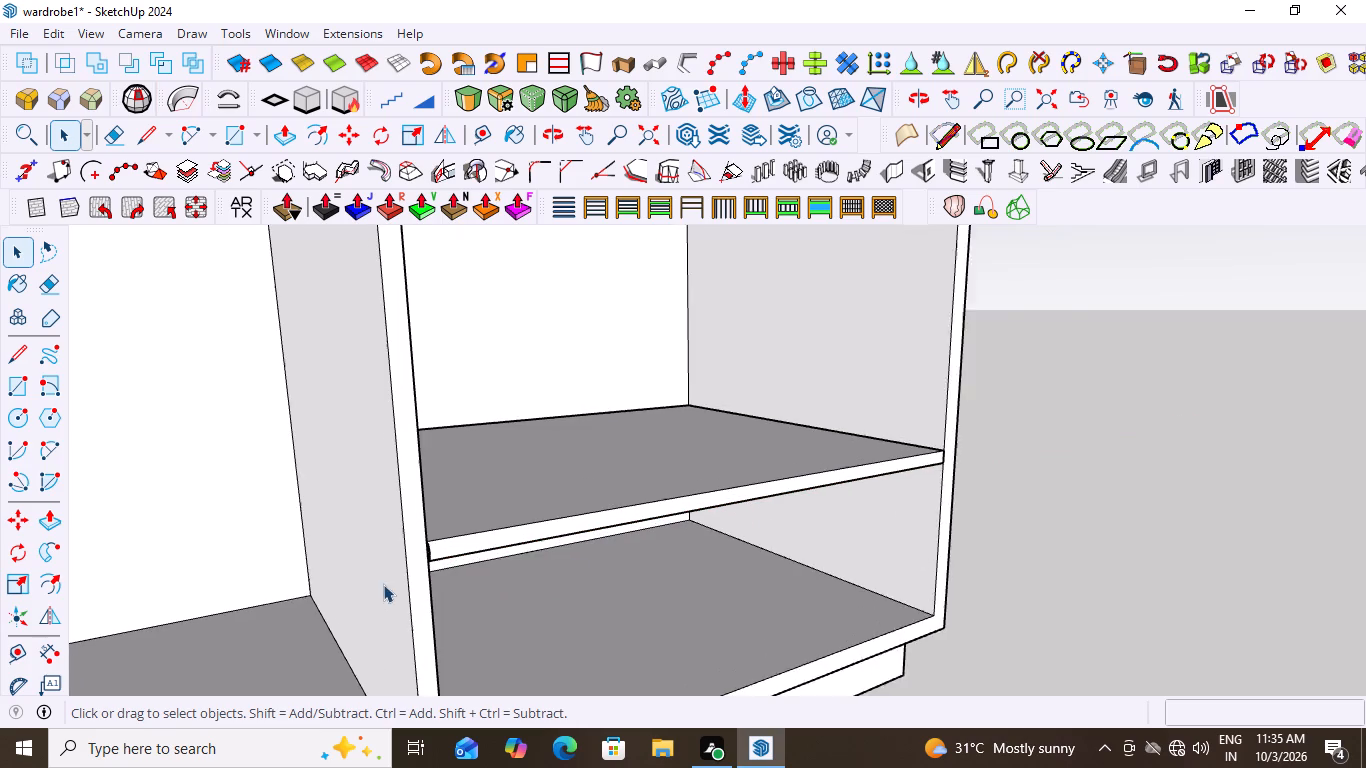
pyautogui.scroll(5, 383, 584)
pyautogui.moveTo(472, 592); pyautogui.dragTo(555, 584, button='middle')
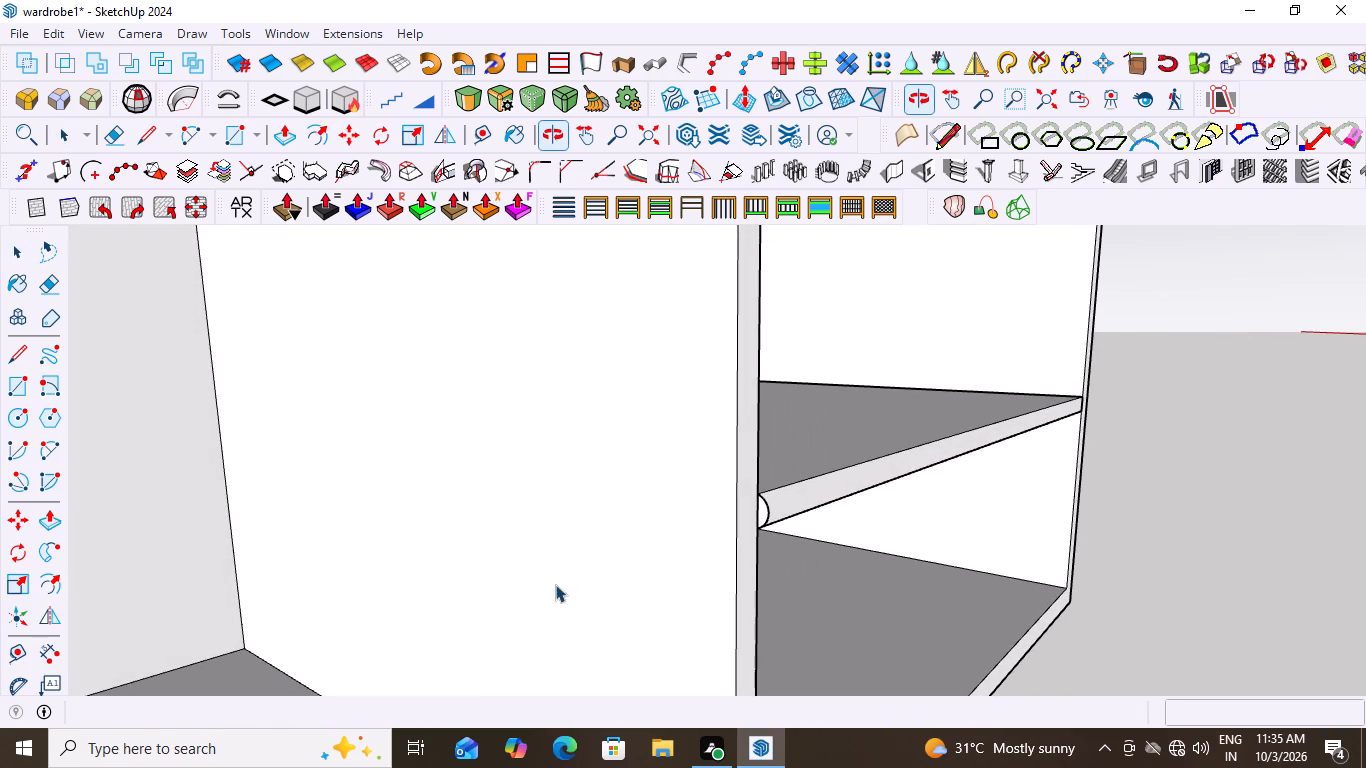
pyautogui.scroll(10, 772, 520)
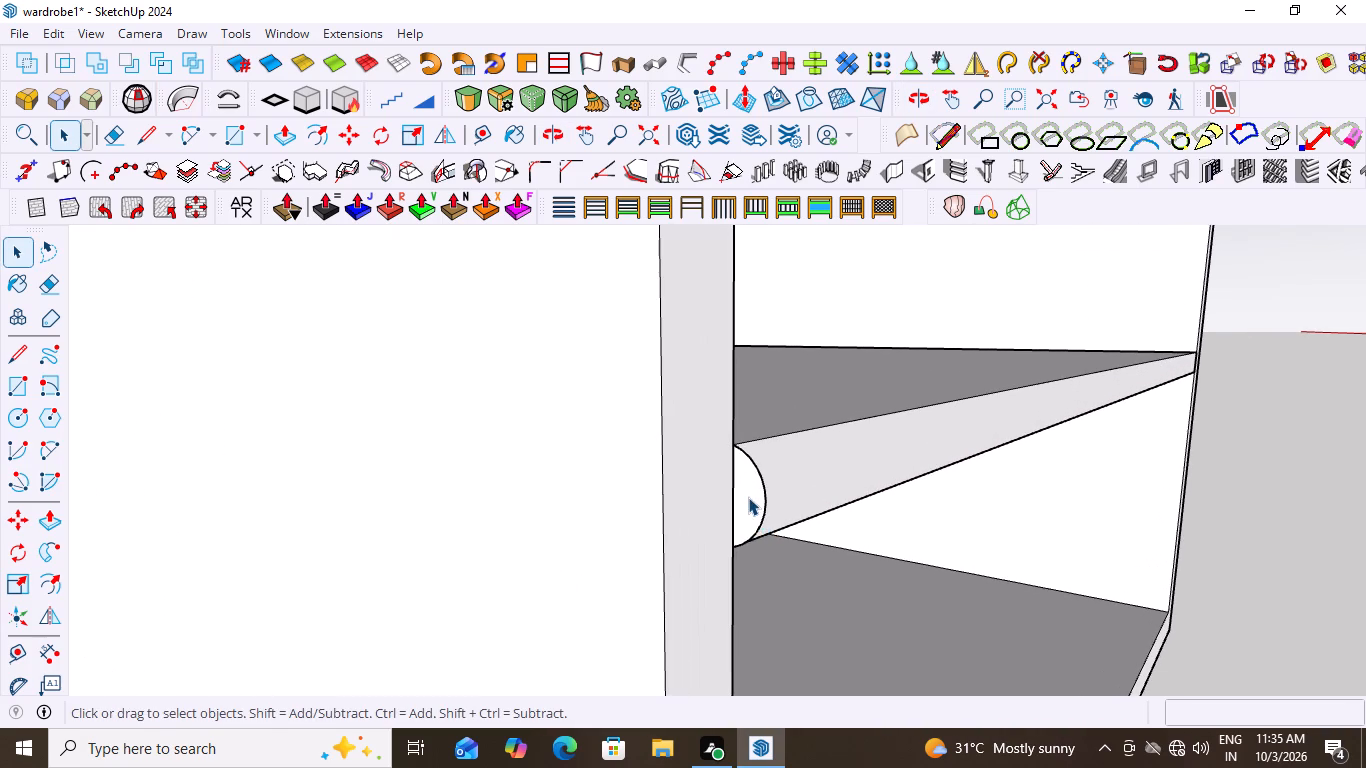
pyautogui.click(748, 497)
pyautogui.doubleClick(748, 497)
pyautogui.click(748, 497)
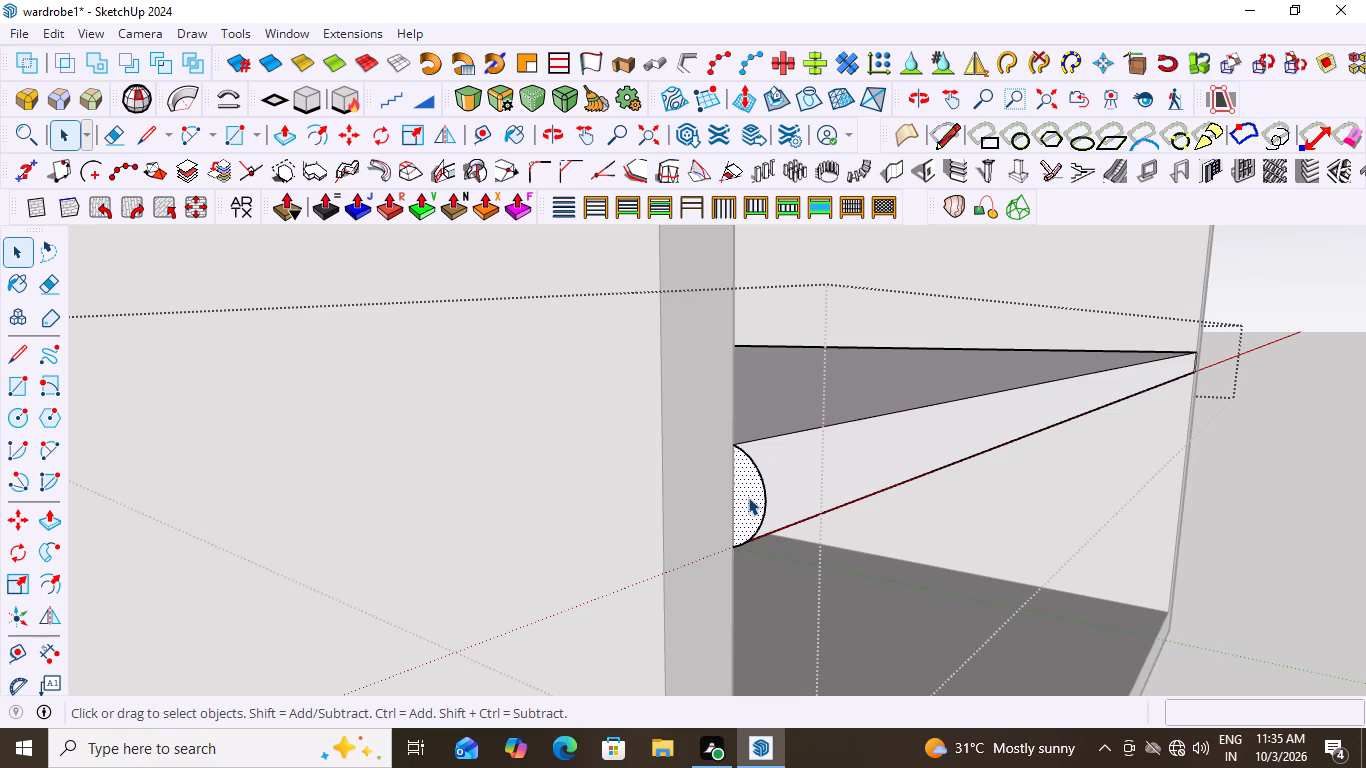
pyautogui.click(48, 550)
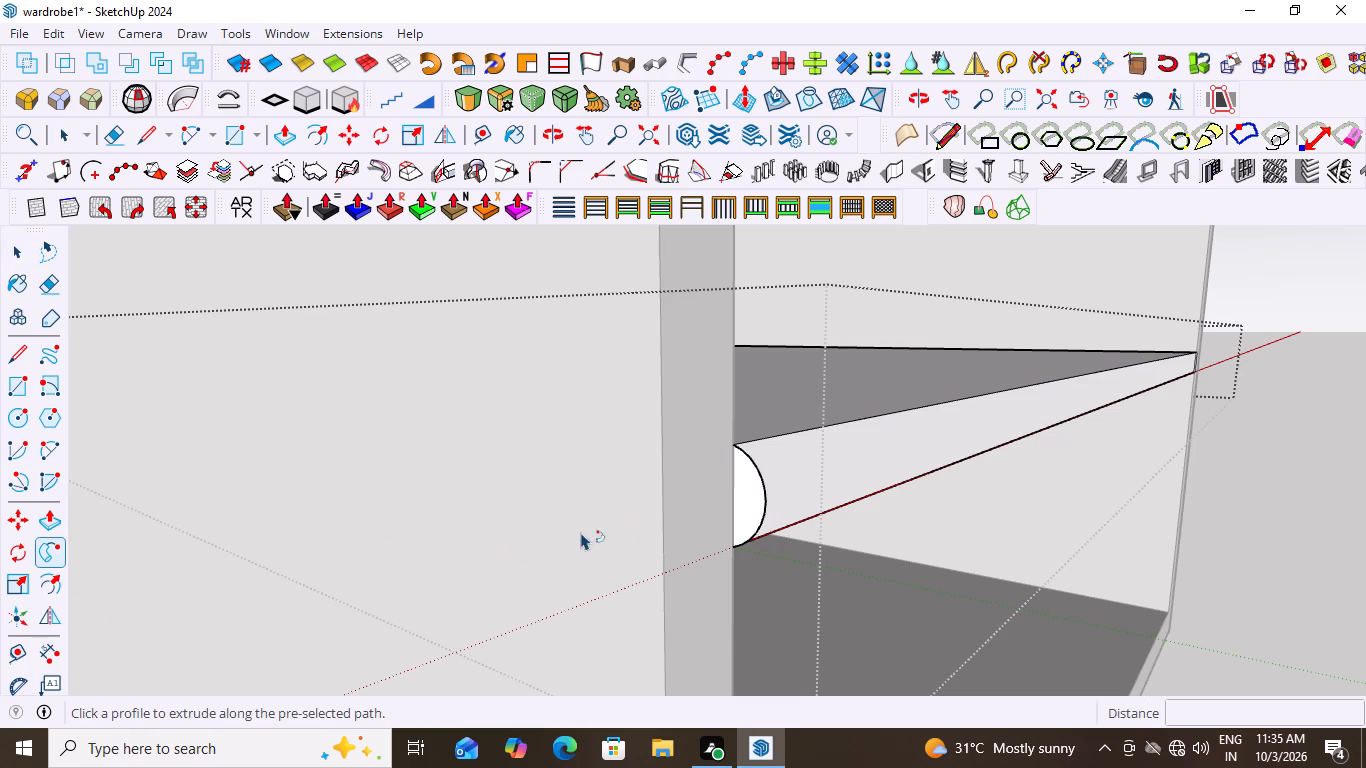
pyautogui.click(746, 506)
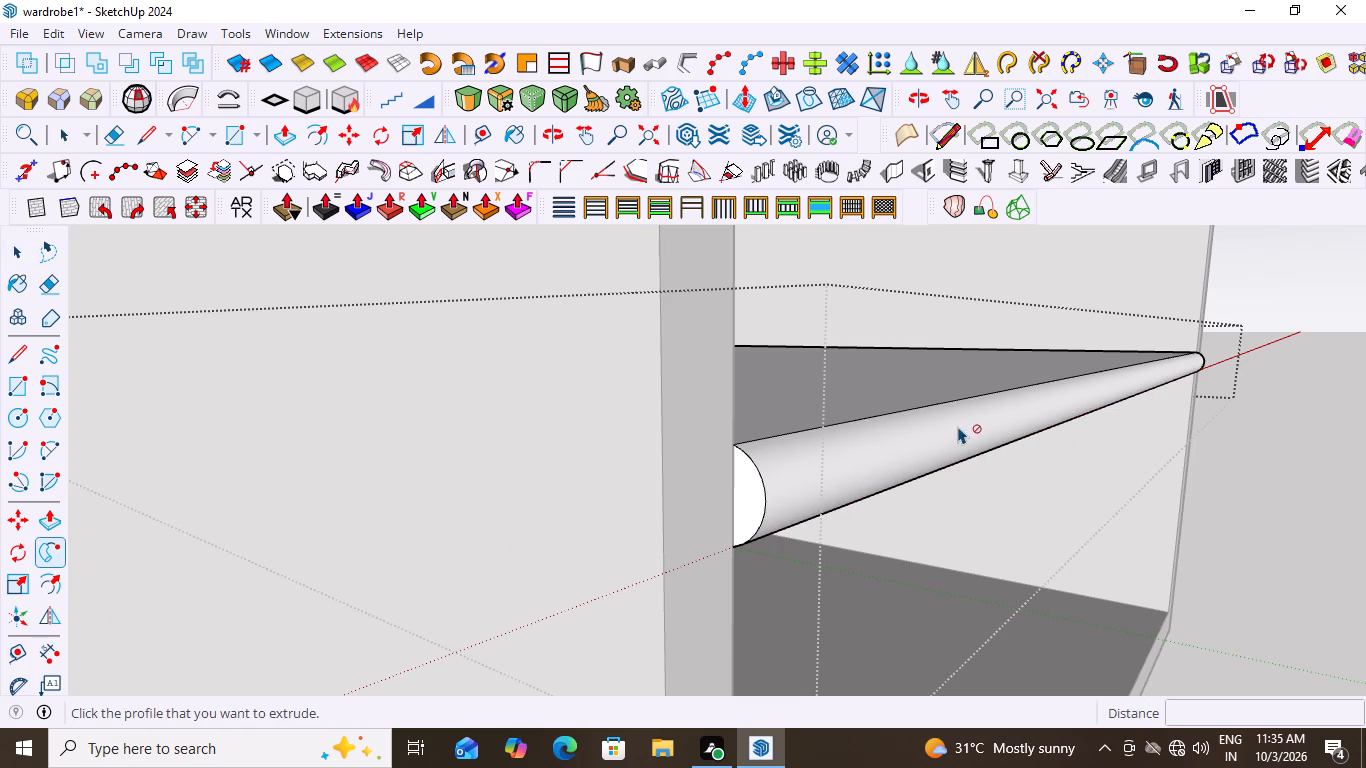
pyautogui.scroll(-11, 415, 569)
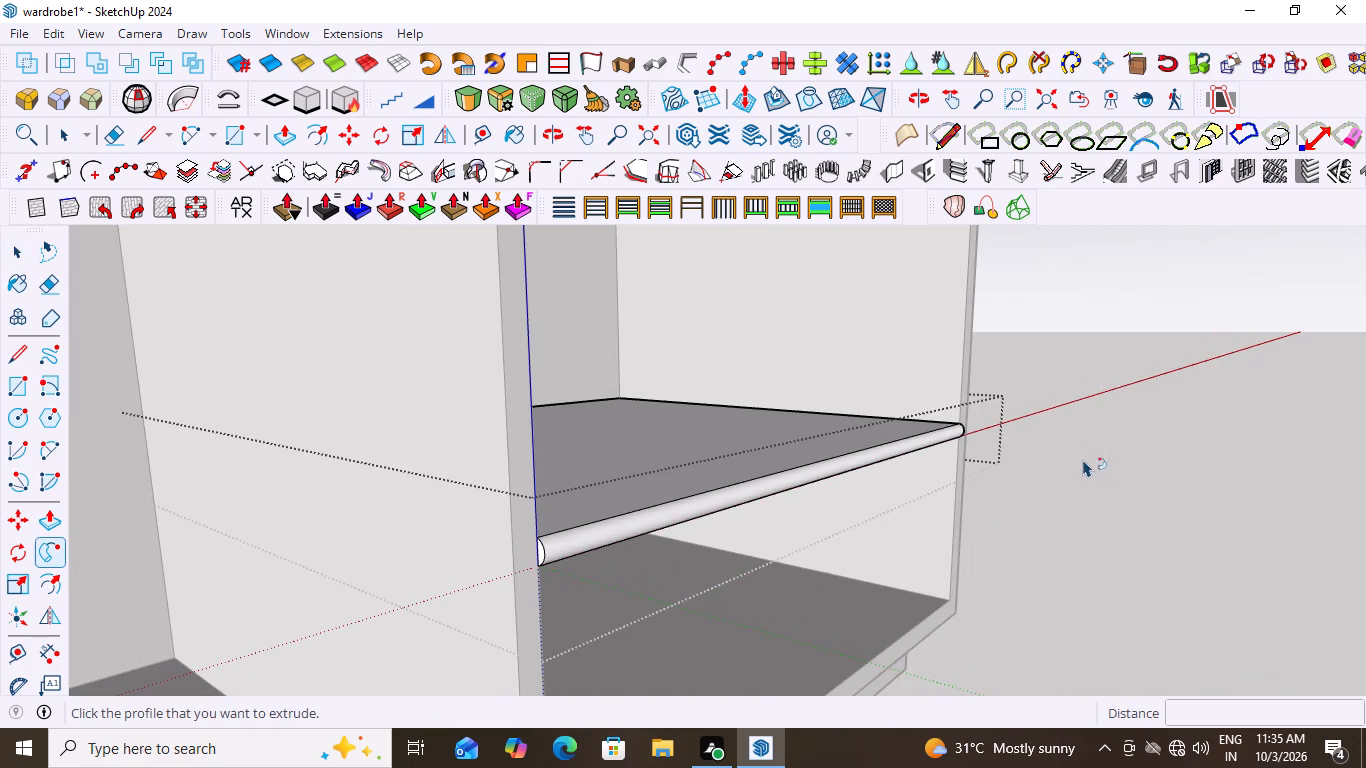
pyautogui.press('space')
pyautogui.click(1086, 438)
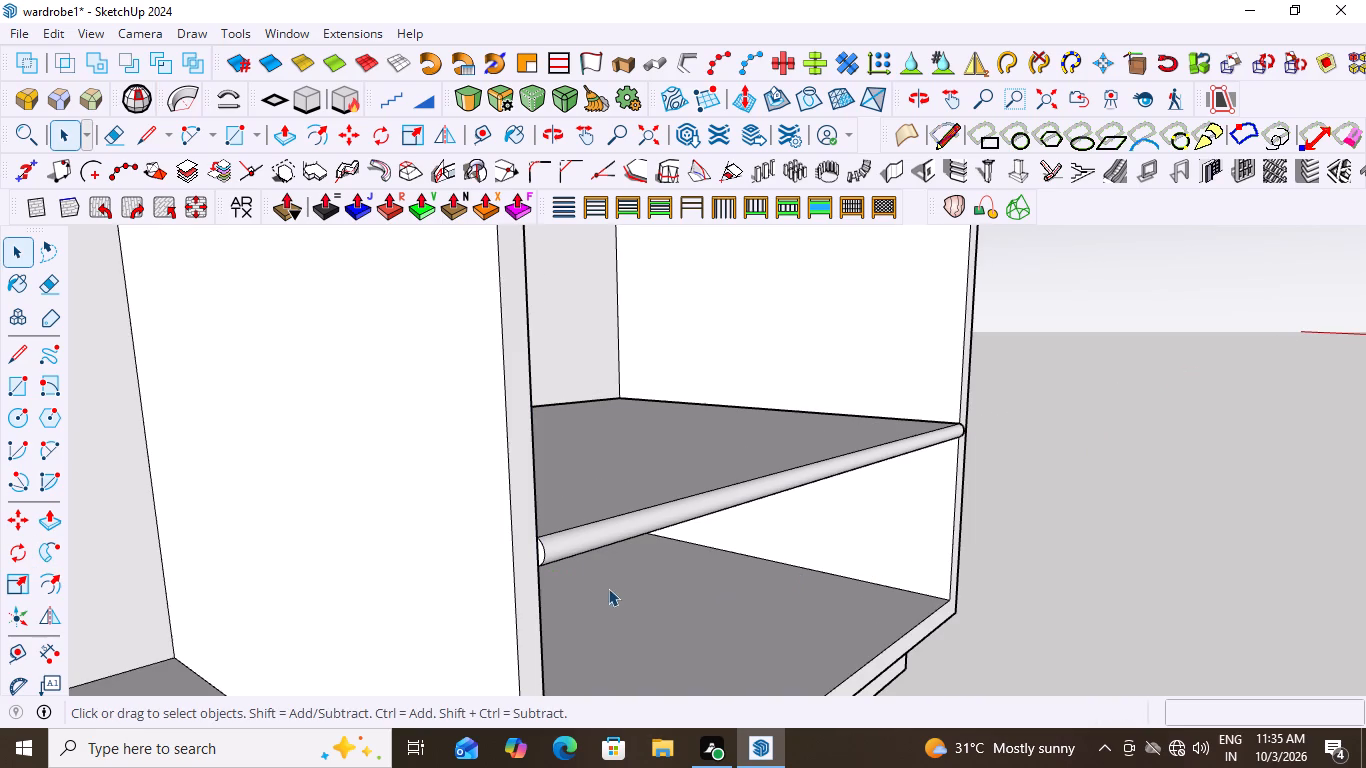
# Examine the shelf's rounded front edge where it meets the wardrobe's outer side panel.
pyautogui.scroll(-2, 608, 588)
pyautogui.moveTo(866, 499); pyautogui.dragTo(614, 522, button='middle')
pyautogui.scroll(-1, 833, 511)
pyautogui.scroll(5, 881, 499)
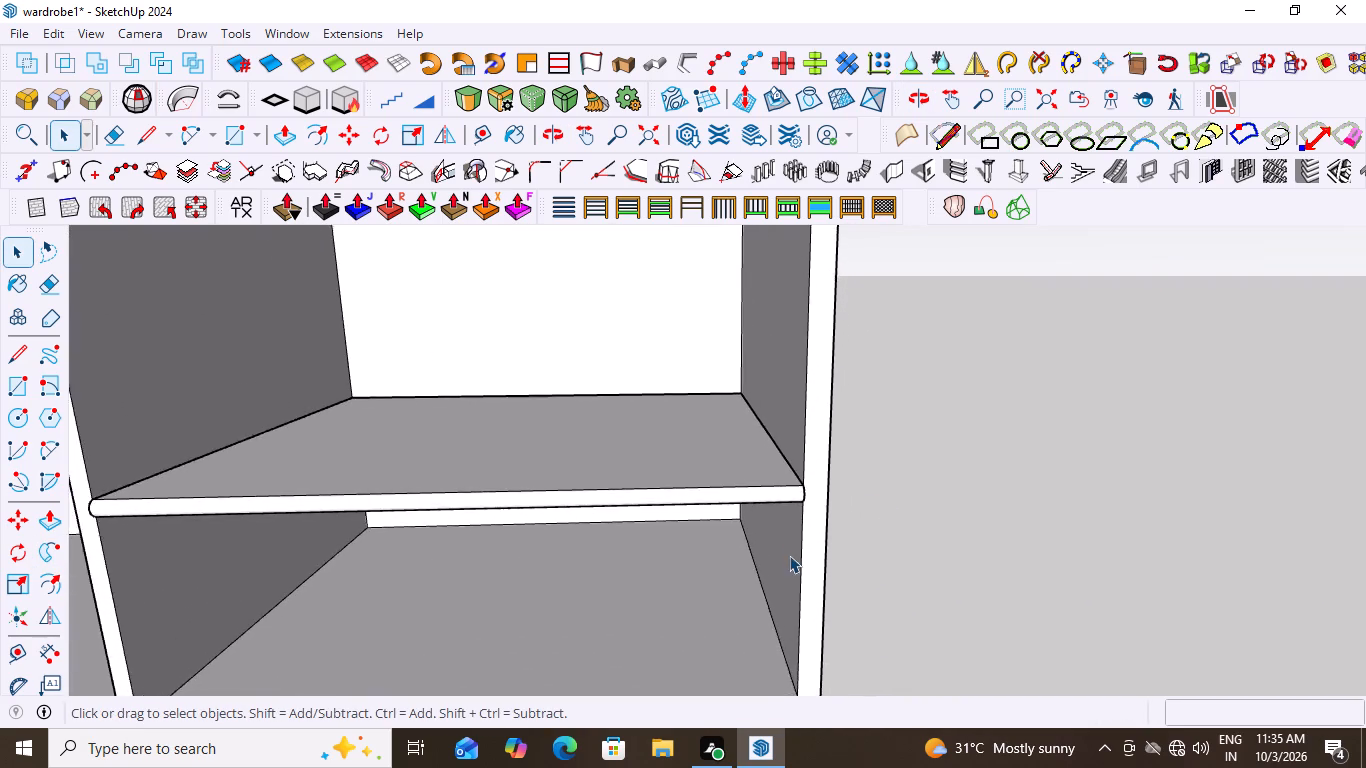
pyautogui.scroll(2, 789, 555)
pyautogui.moveTo(787, 528); pyautogui.dragTo(697, 534, button='middle')
pyautogui.scroll(5, 597, 501)
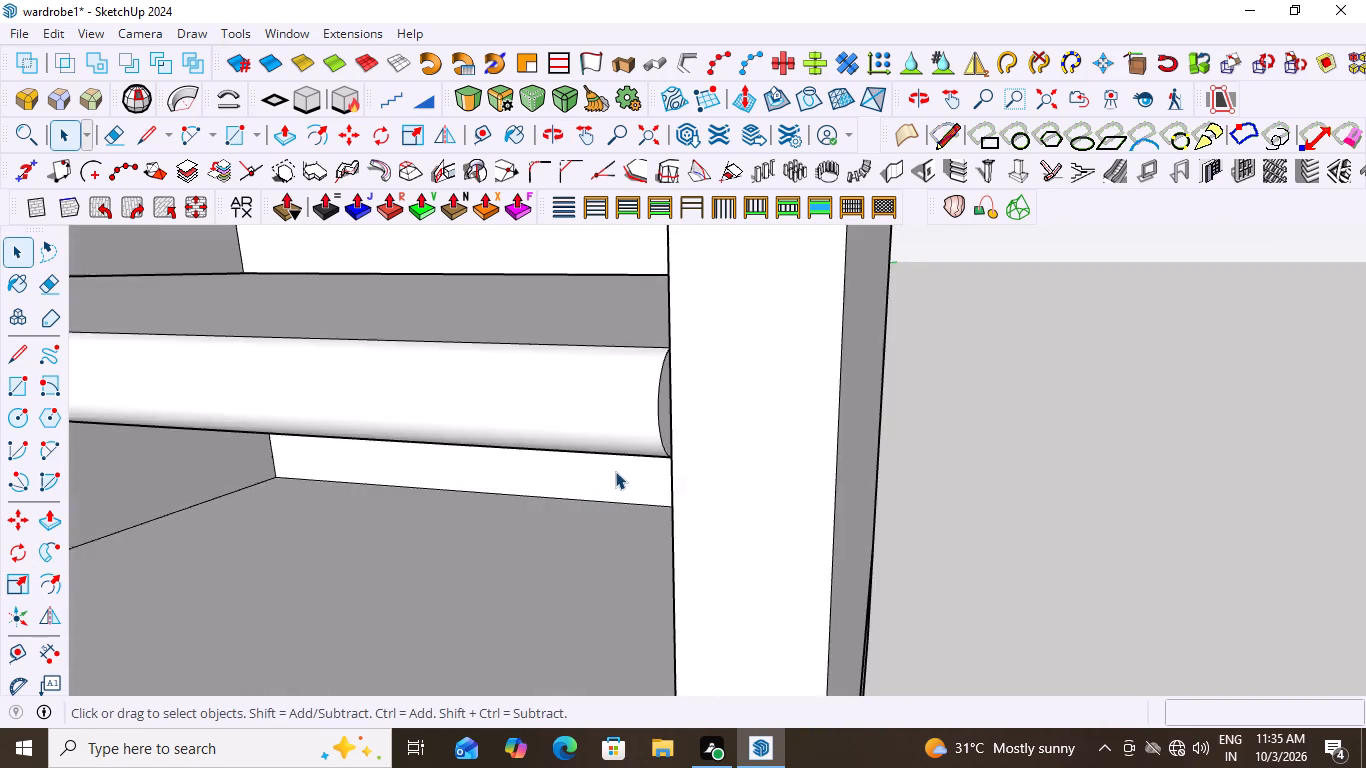
pyautogui.scroll(3, 615, 471)
pyautogui.scroll(-6, 624, 462)
pyautogui.scroll(-5, 787, 470)
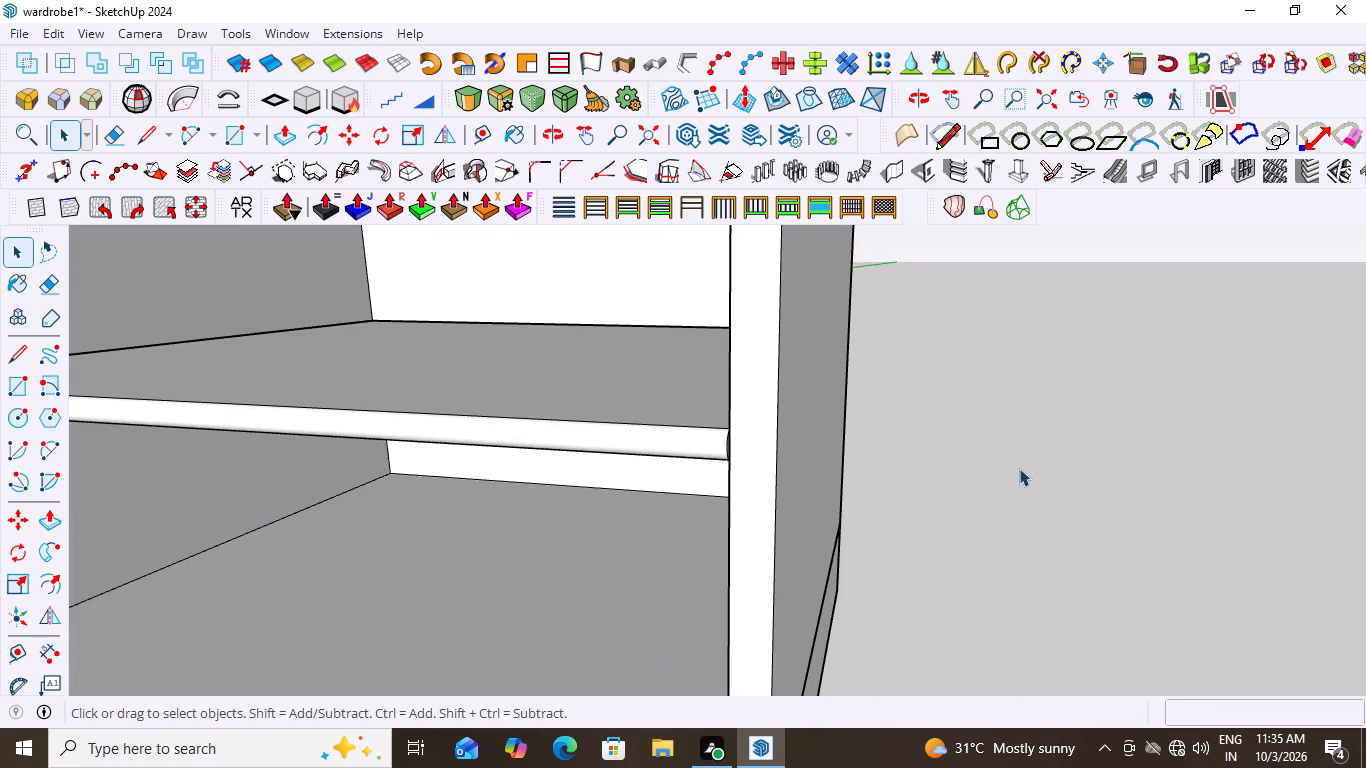
pyautogui.scroll(-8, 1019, 468)
# Examine the shelf in the right compartment from above and front, and how its rounded edge sits against the panels' front faces.
pyautogui.moveTo(735, 477); pyautogui.dragTo(774, 558, button='middle')
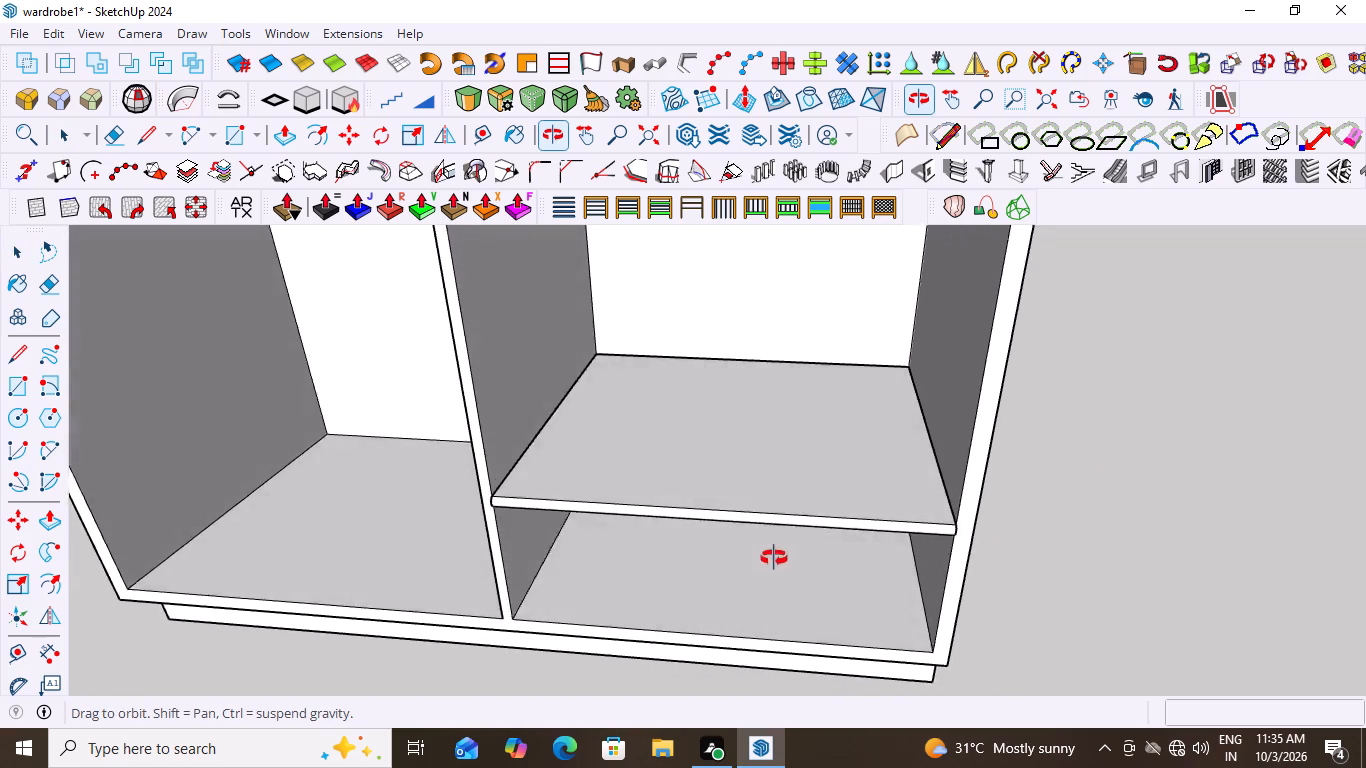
pyautogui.moveTo(774, 558); pyautogui.dragTo(812, 448, button='middle')
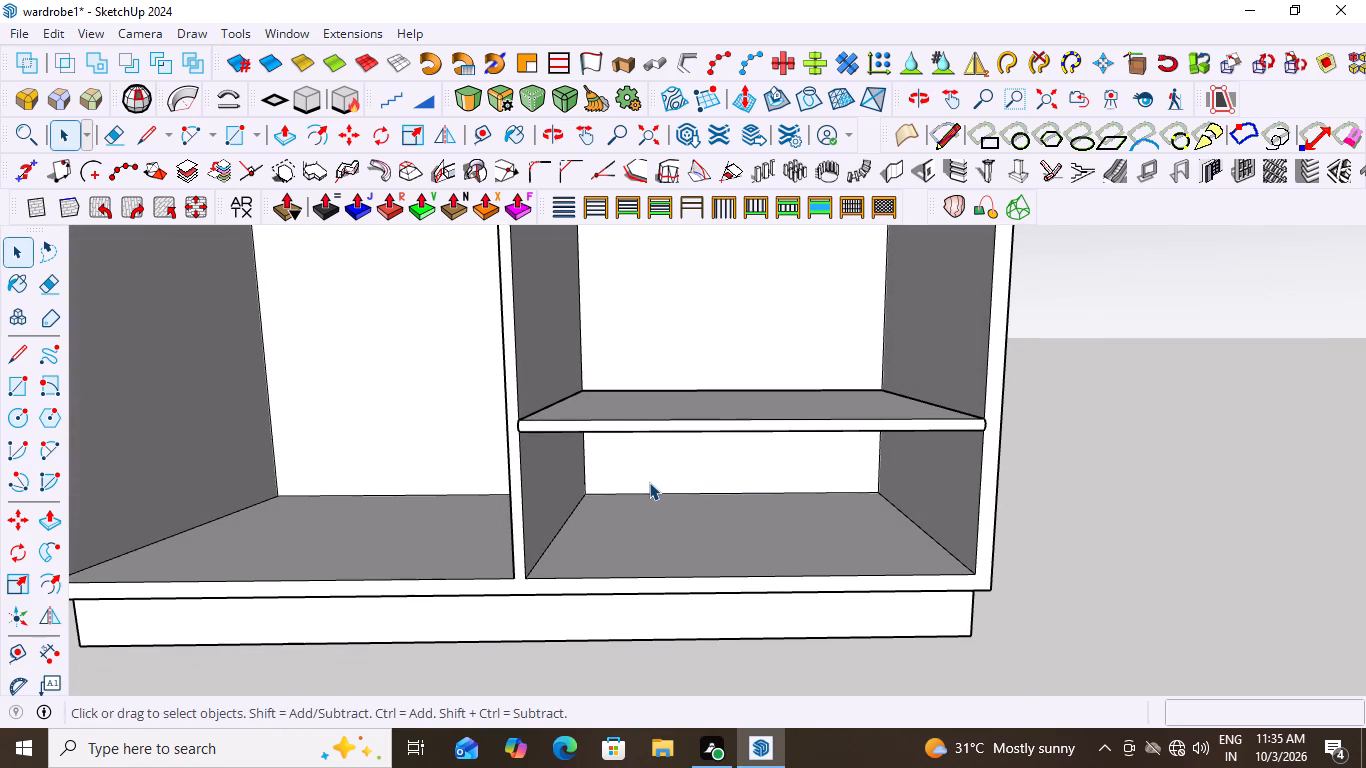
pyautogui.scroll(2, 536, 470)
pyautogui.moveTo(570, 443); pyautogui.dragTo(580, 540, button='middle')
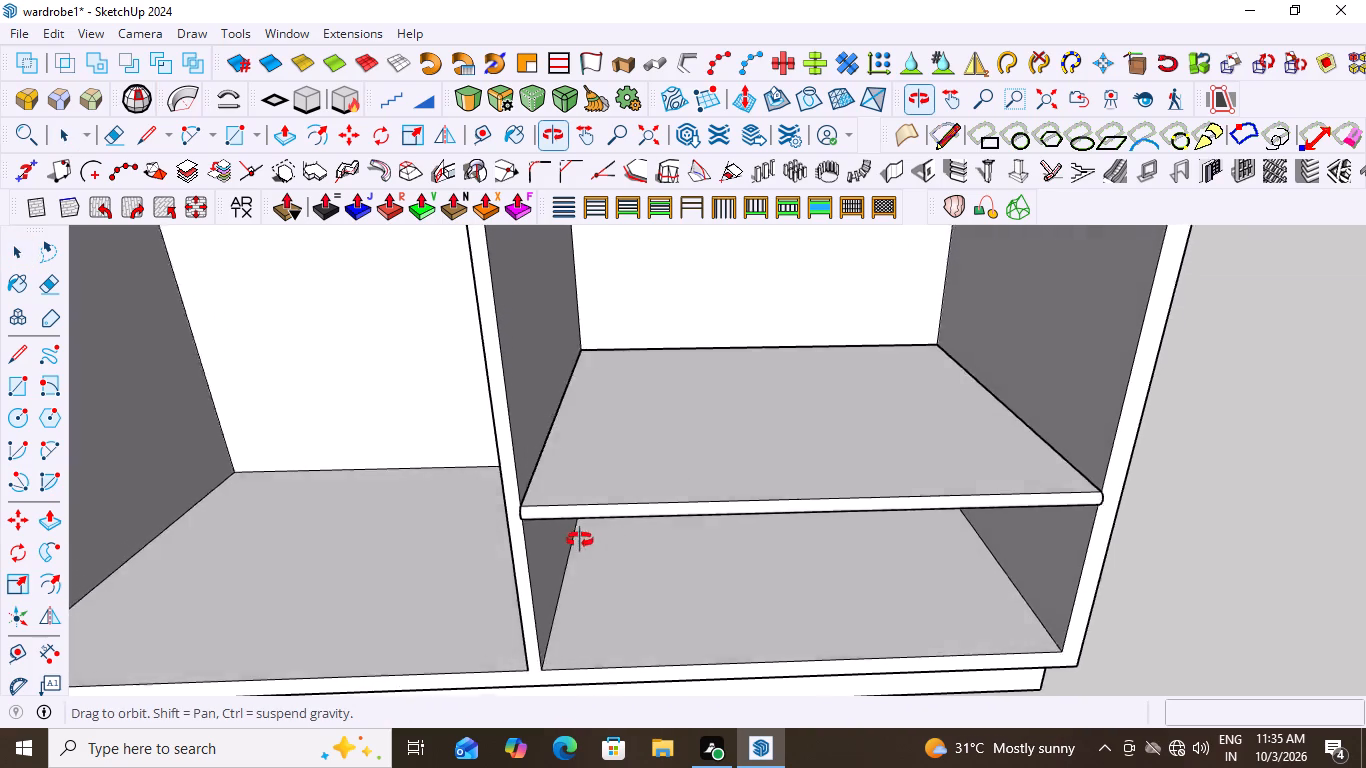
pyautogui.moveTo(580, 540); pyautogui.dragTo(592, 626, button='middle')
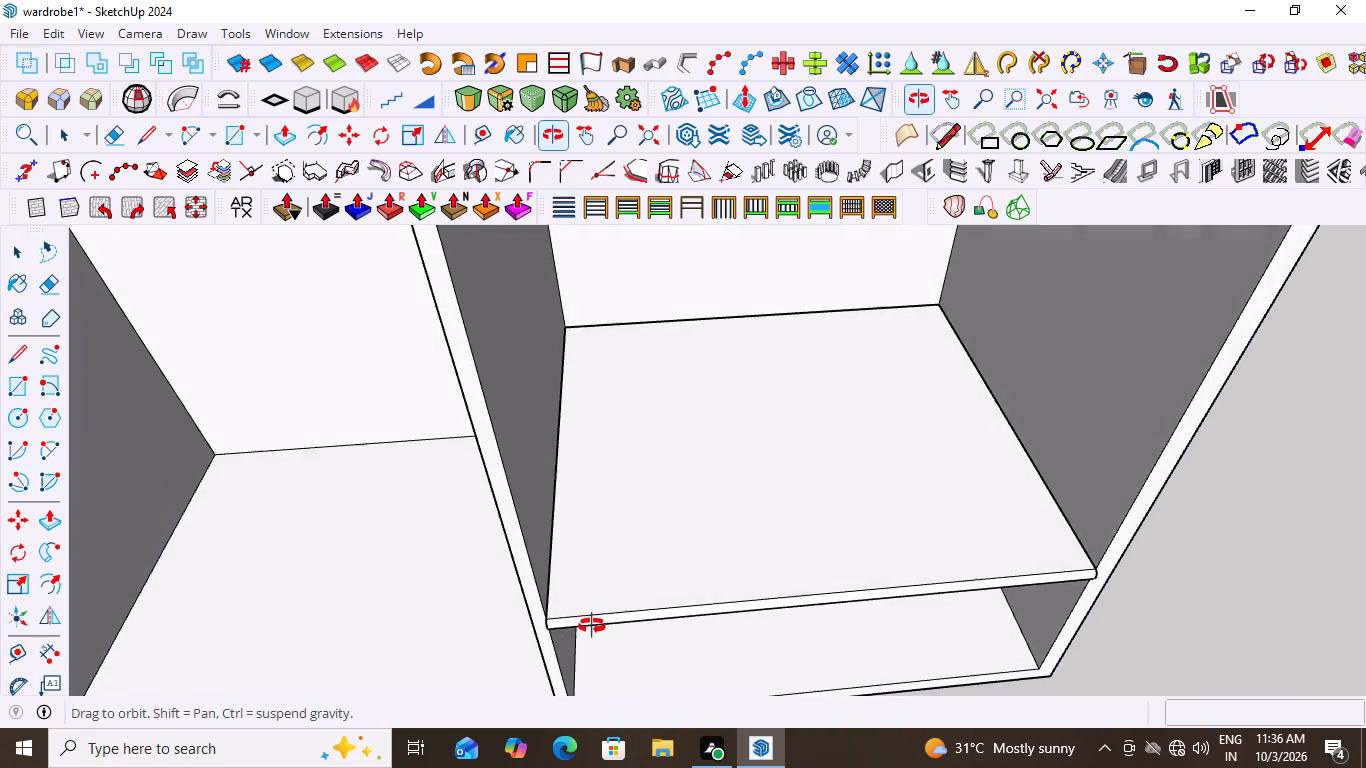
pyautogui.moveTo(592, 626); pyautogui.dragTo(435, 547, button='middle')
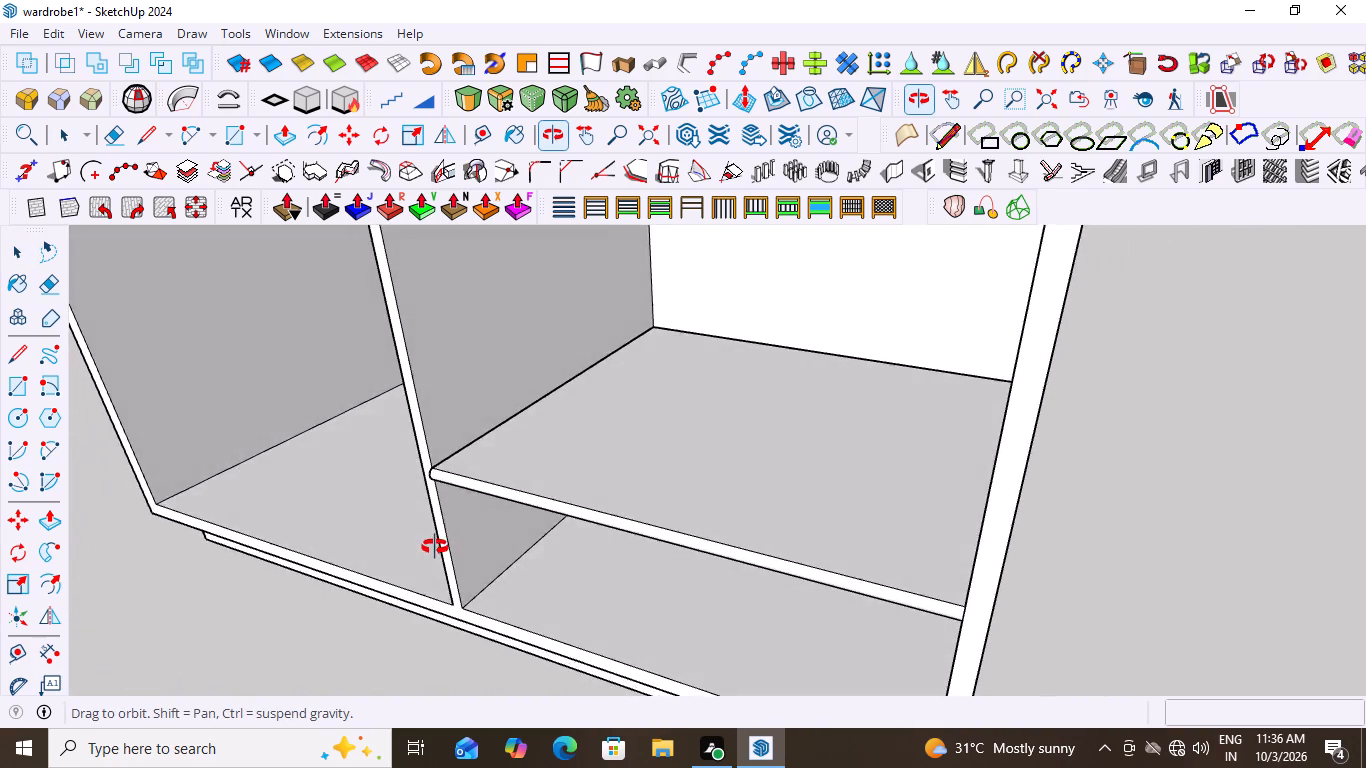
pyautogui.moveTo(435, 547); pyautogui.dragTo(484, 486, button='middle')
pyautogui.scroll(-2, 636, 476)
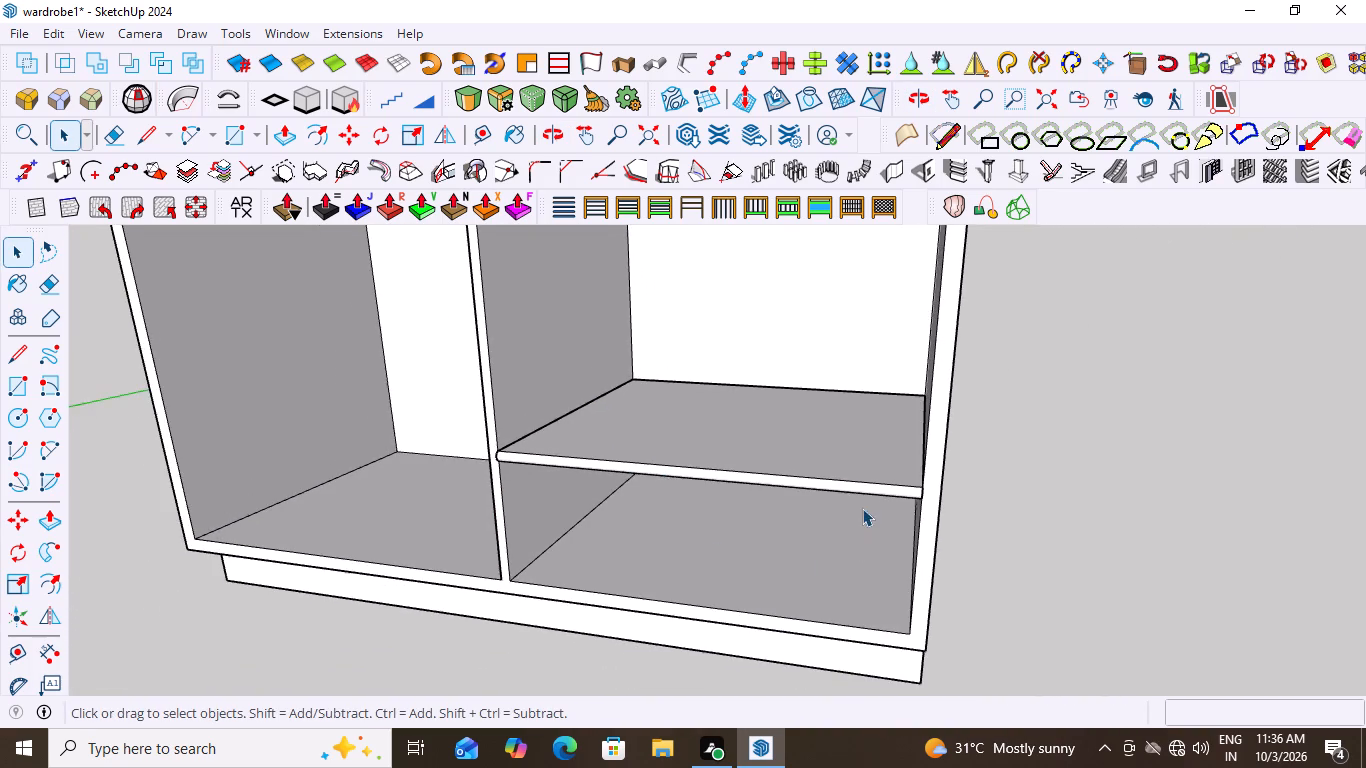
pyautogui.moveTo(857, 496); pyautogui.dragTo(878, 591, button='middle')
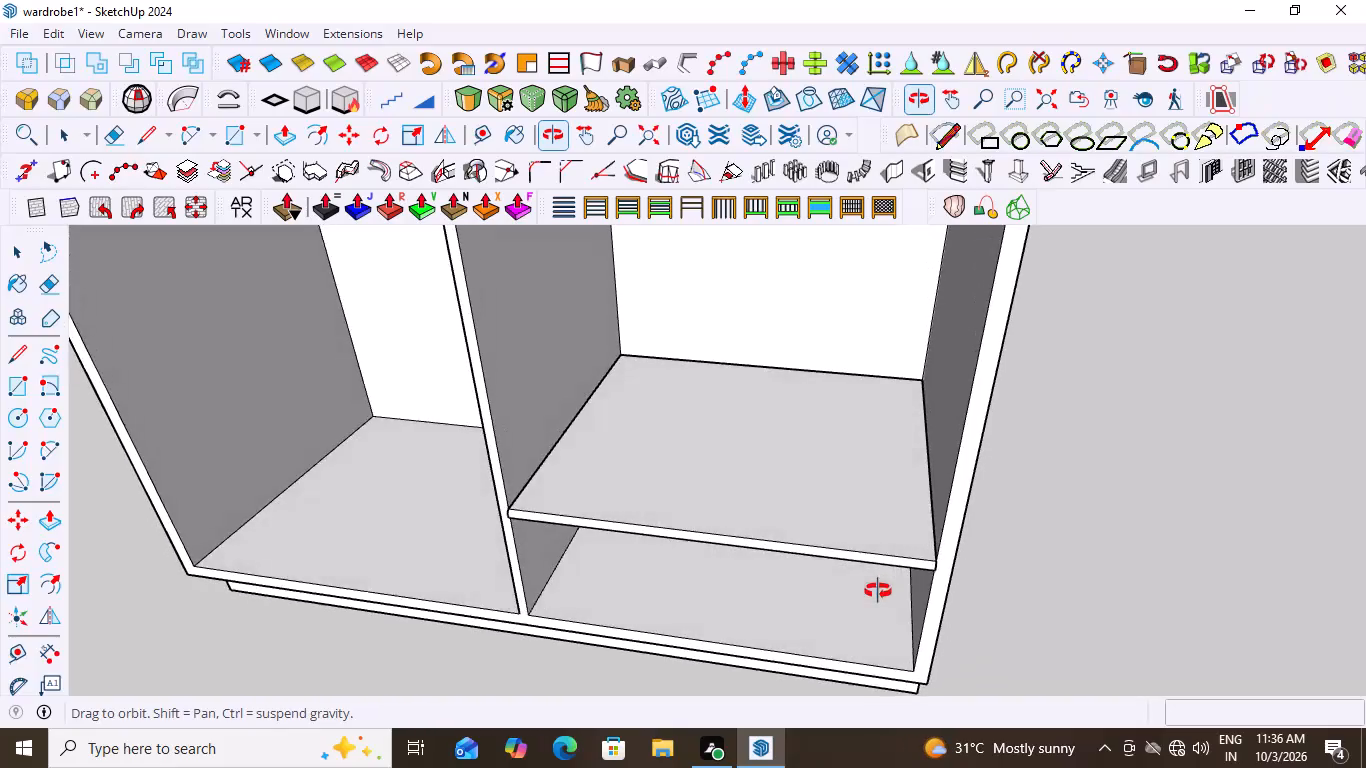
pyautogui.moveTo(878, 591); pyautogui.dragTo(886, 460, button='middle')
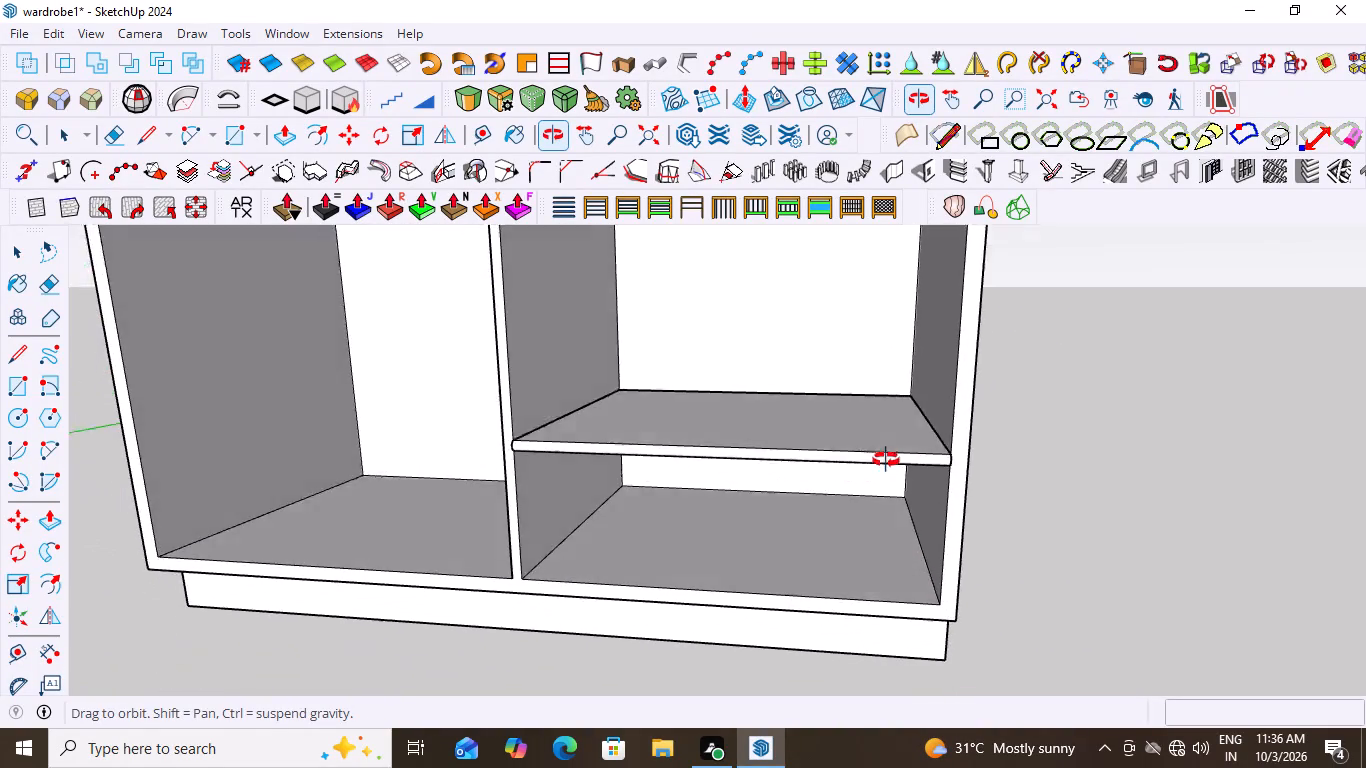
pyautogui.moveTo(886, 460); pyautogui.dragTo(885, 450, button='middle')
pyautogui.scroll(19, 902, 431)
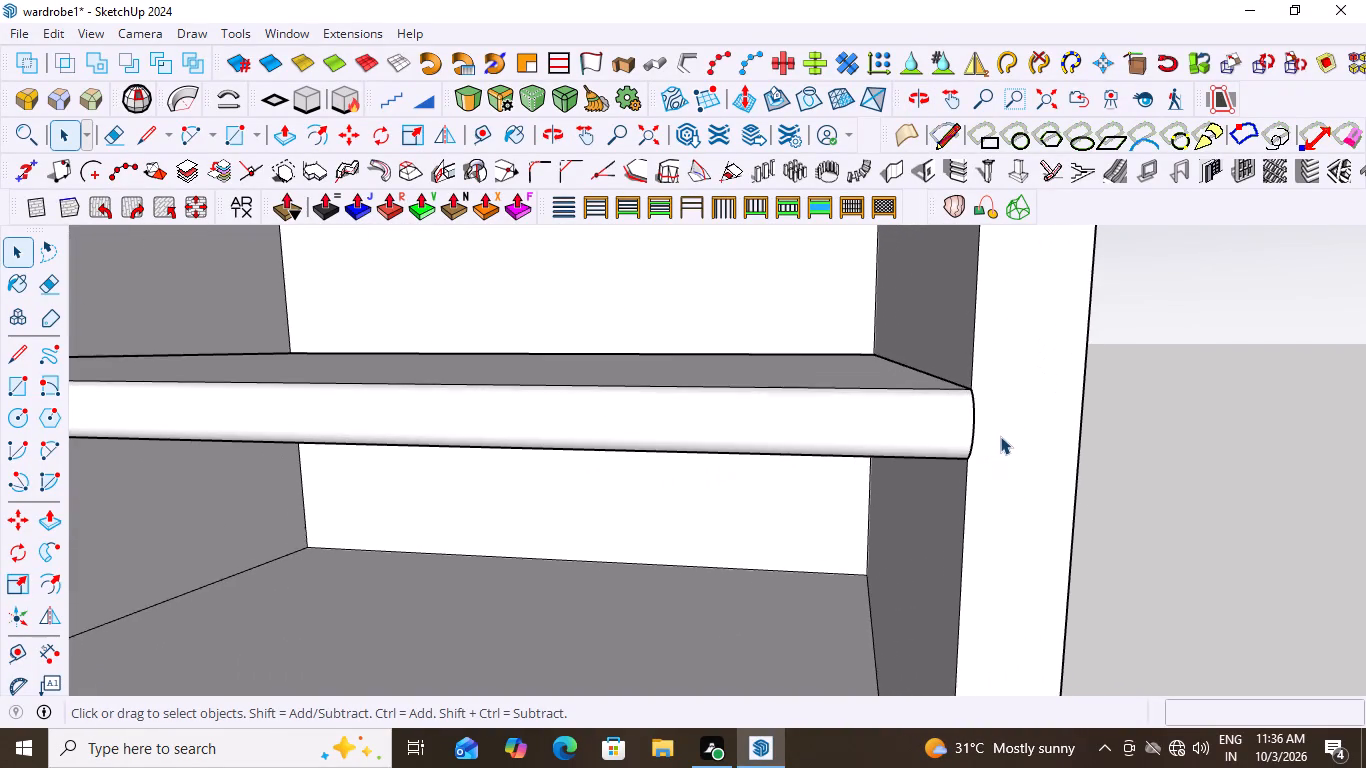
pyautogui.scroll(3, 1000, 436)
pyautogui.moveTo(1000, 436); pyautogui.dragTo(782, 440, button='middle')
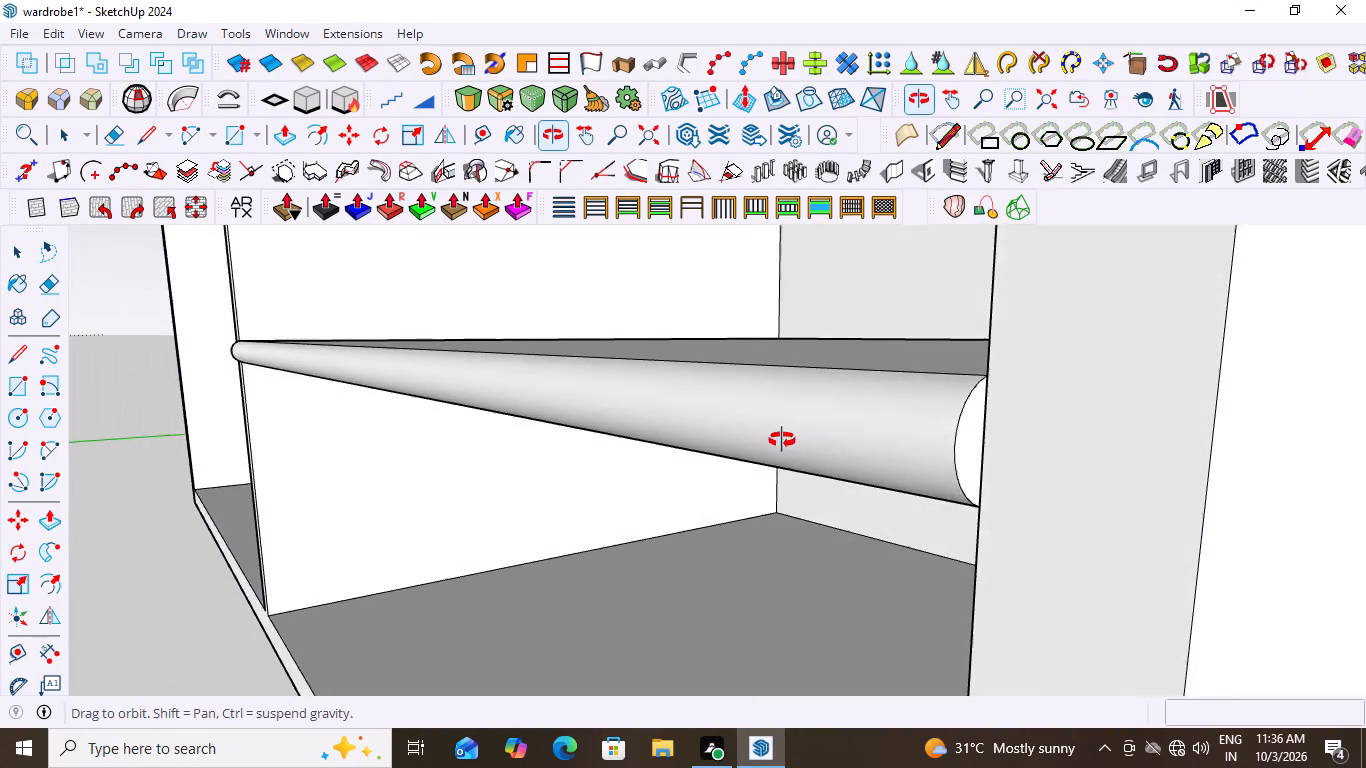
pyautogui.moveTo(782, 440); pyautogui.dragTo(1012, 515, button='middle')
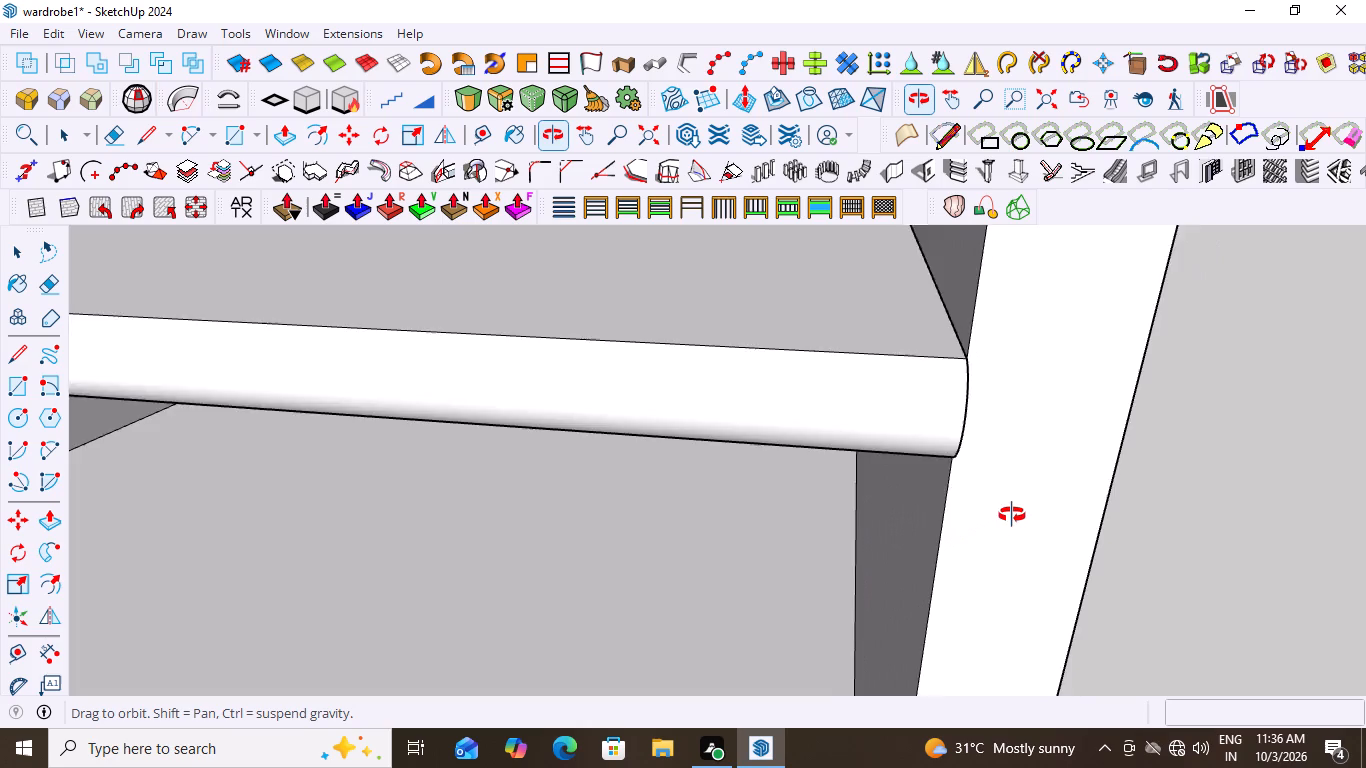
pyautogui.moveTo(1012, 515); pyautogui.dragTo(1061, 476, button='middle')
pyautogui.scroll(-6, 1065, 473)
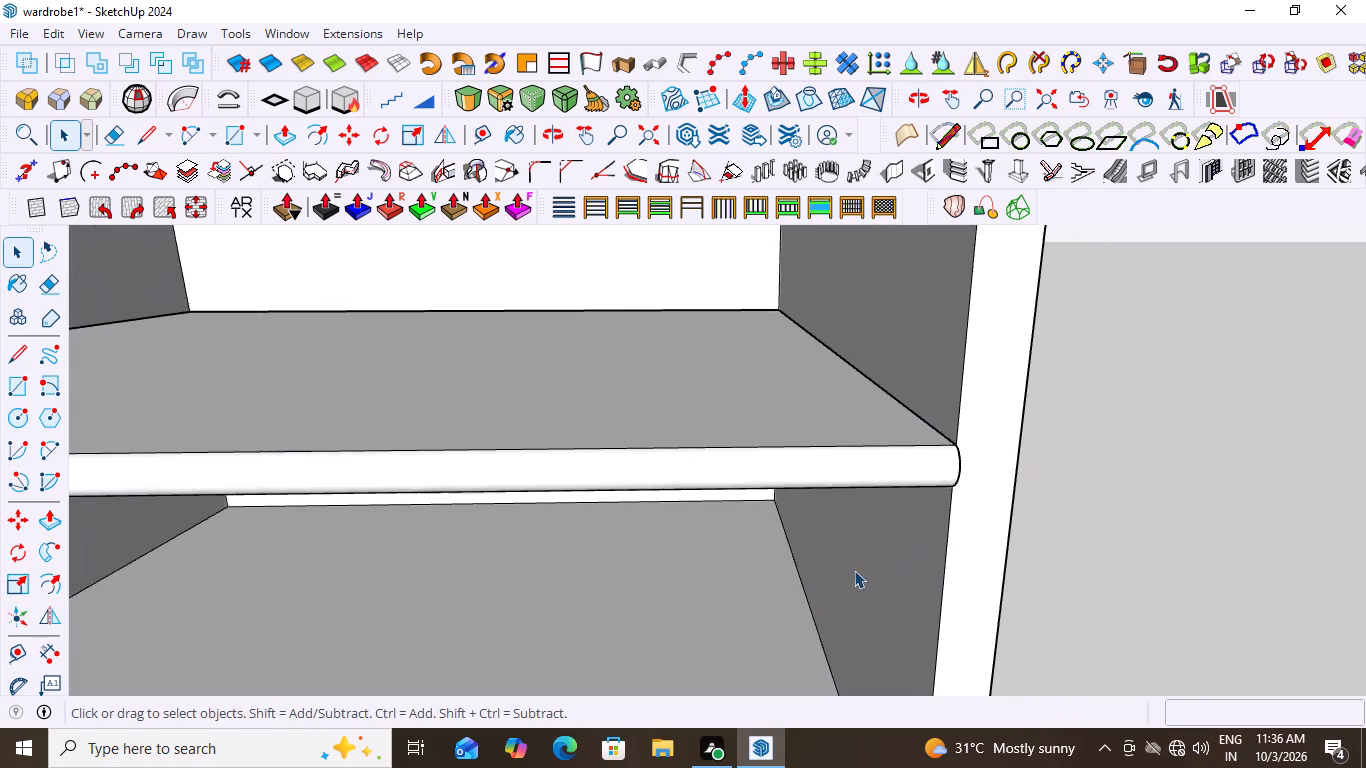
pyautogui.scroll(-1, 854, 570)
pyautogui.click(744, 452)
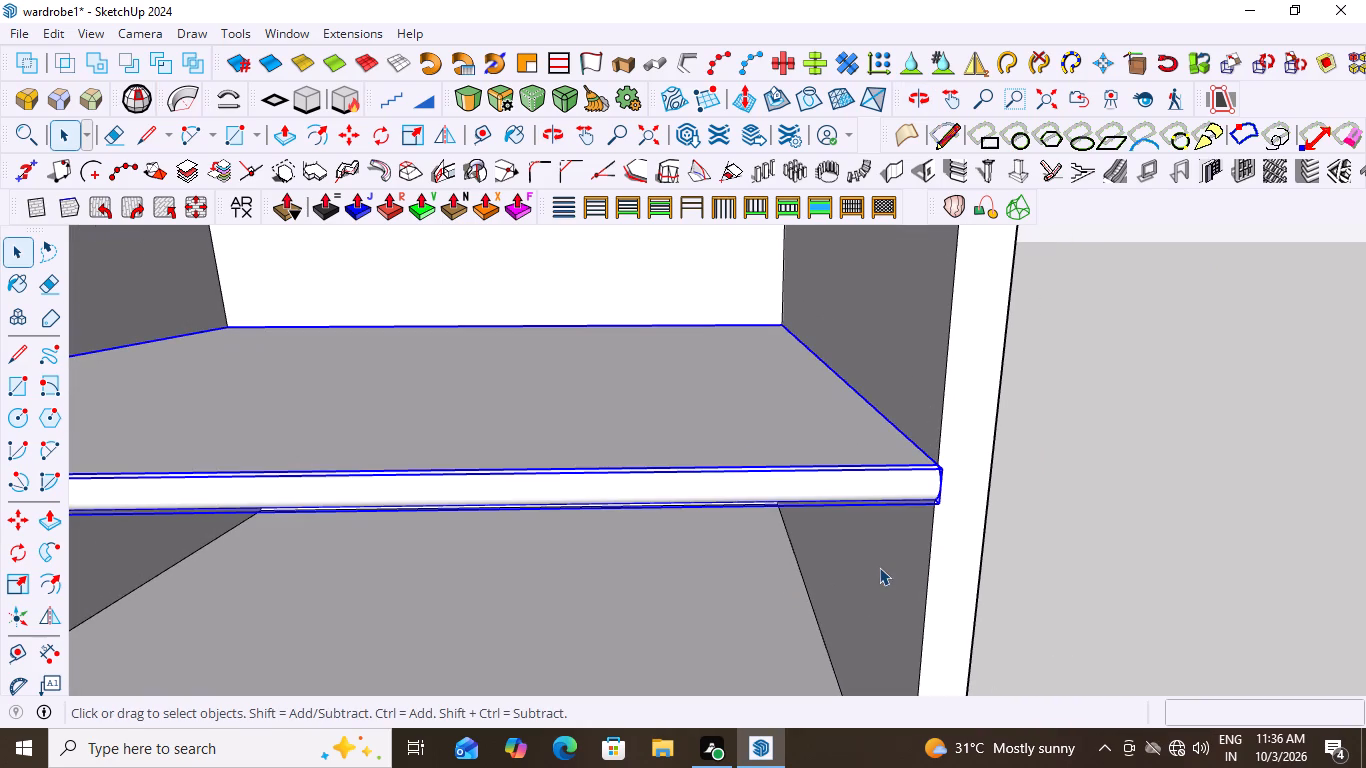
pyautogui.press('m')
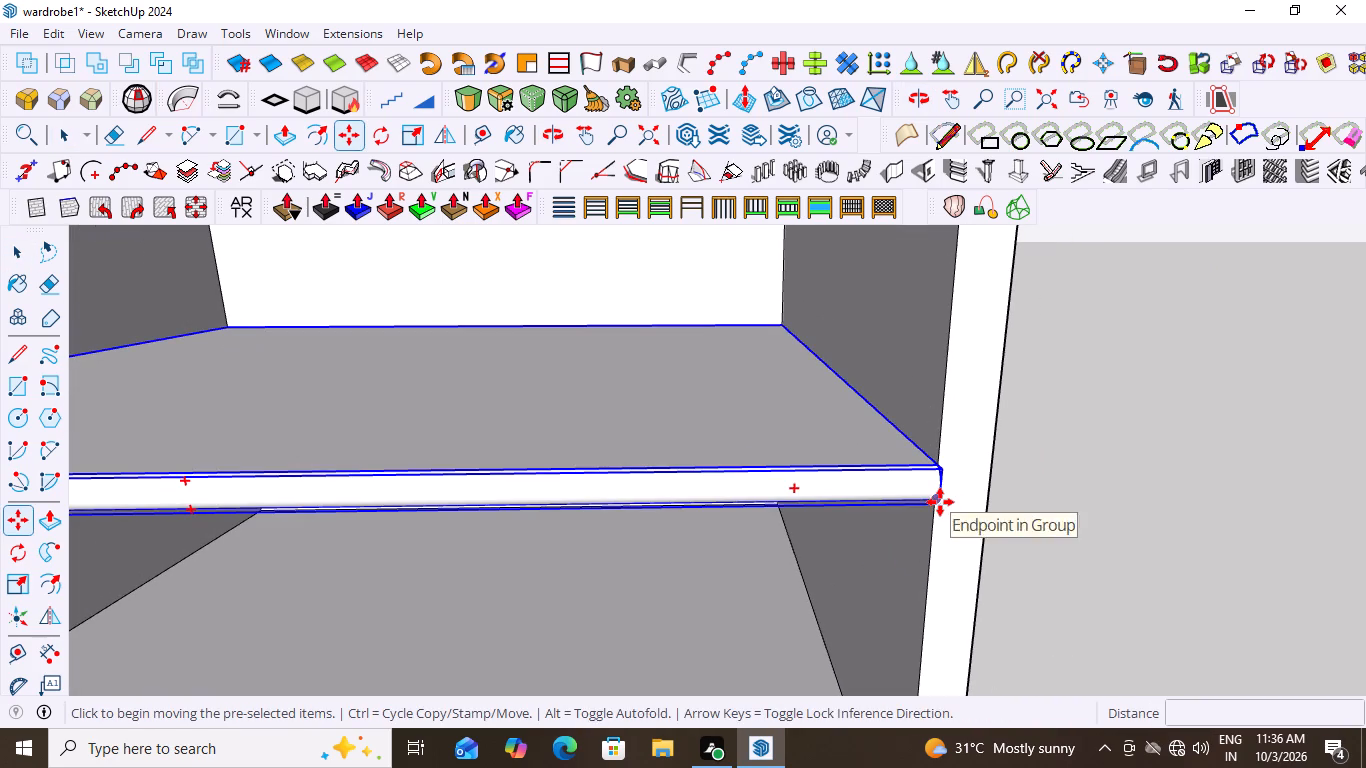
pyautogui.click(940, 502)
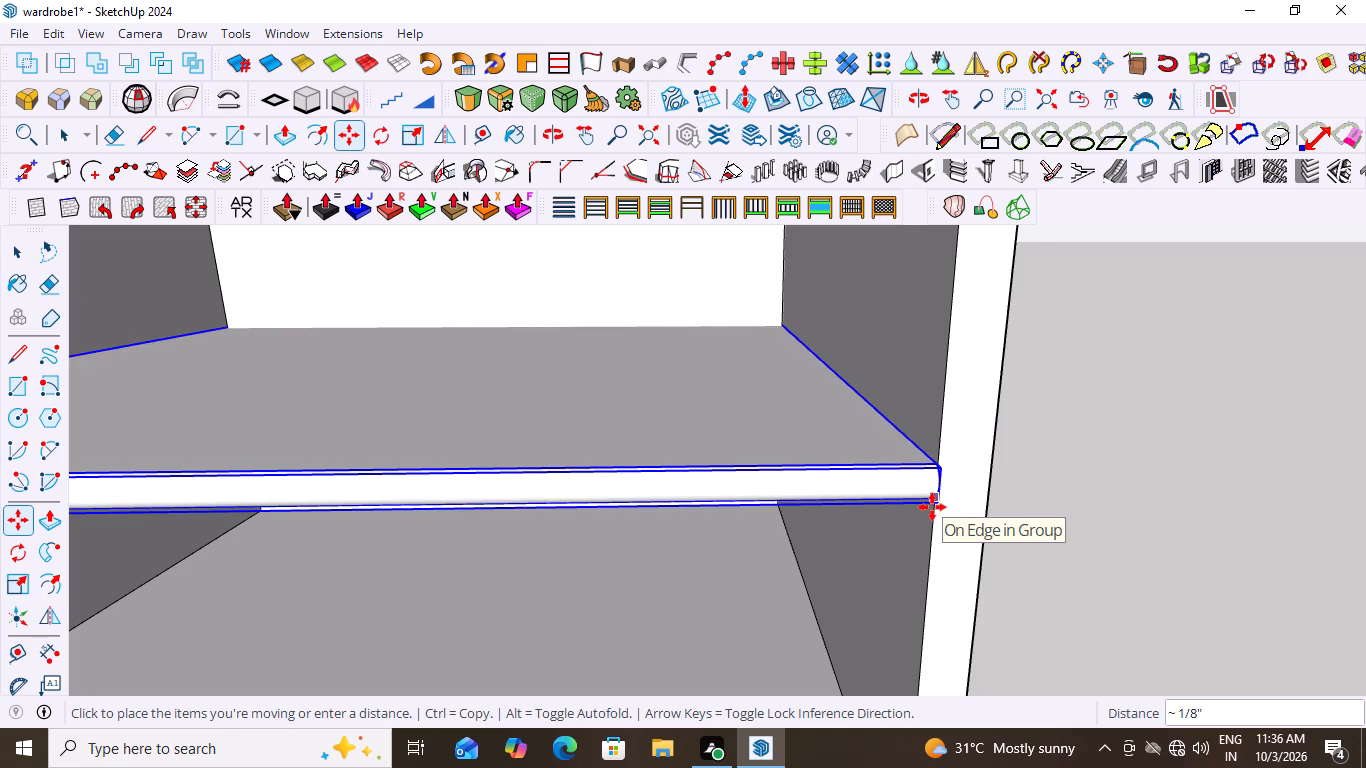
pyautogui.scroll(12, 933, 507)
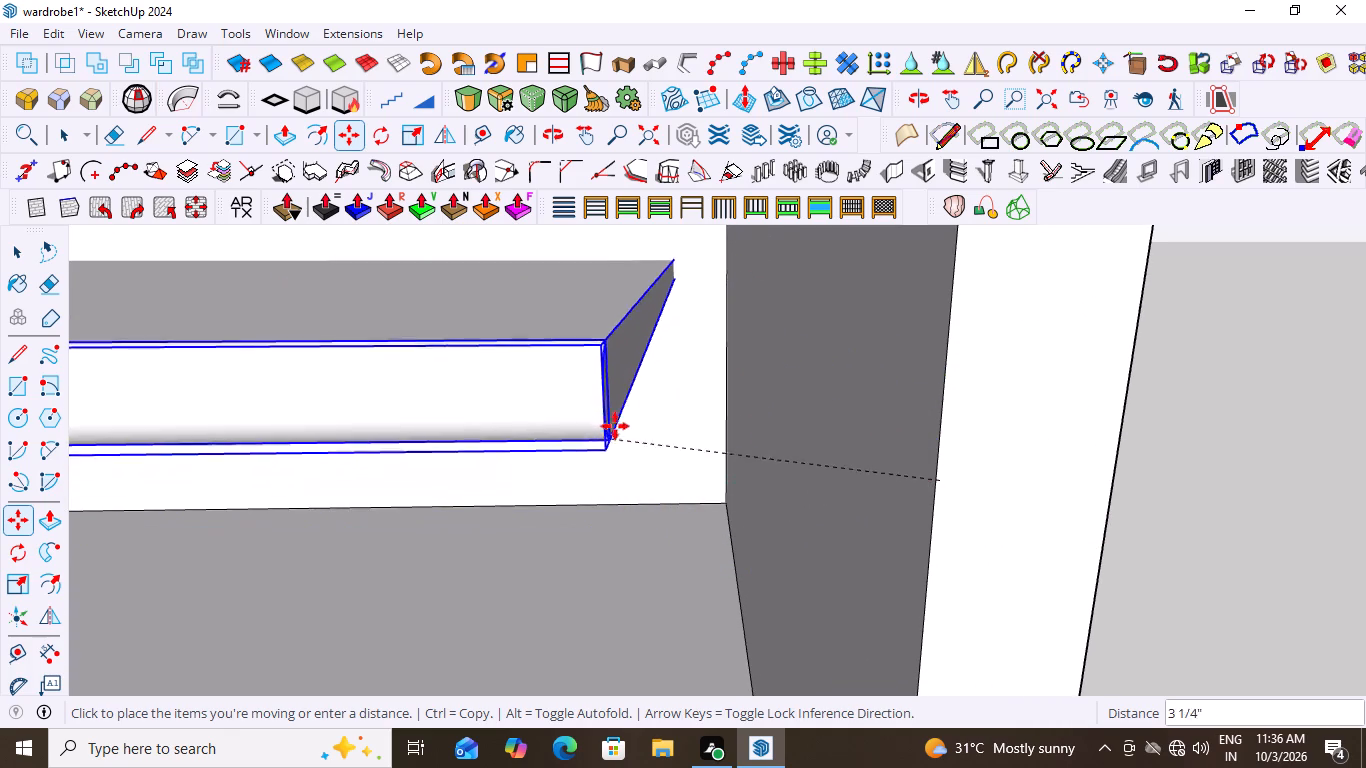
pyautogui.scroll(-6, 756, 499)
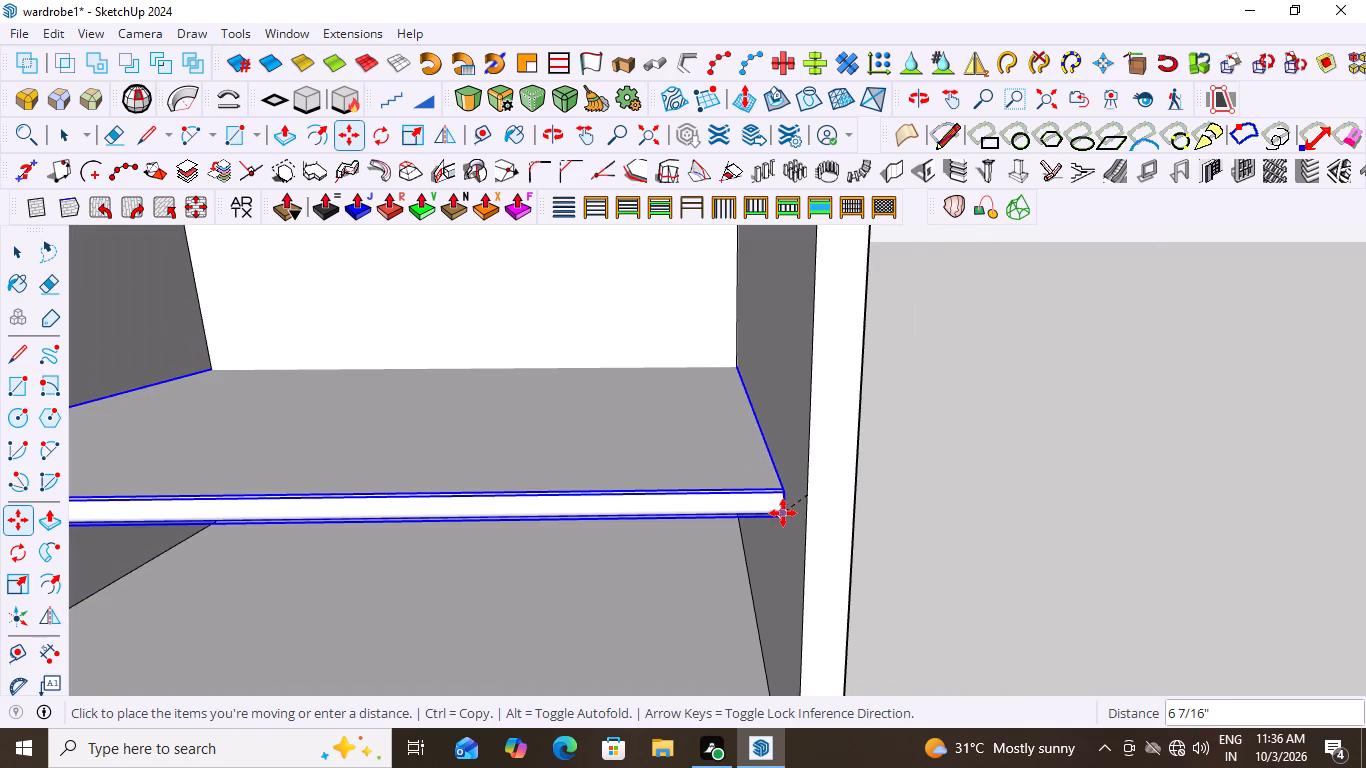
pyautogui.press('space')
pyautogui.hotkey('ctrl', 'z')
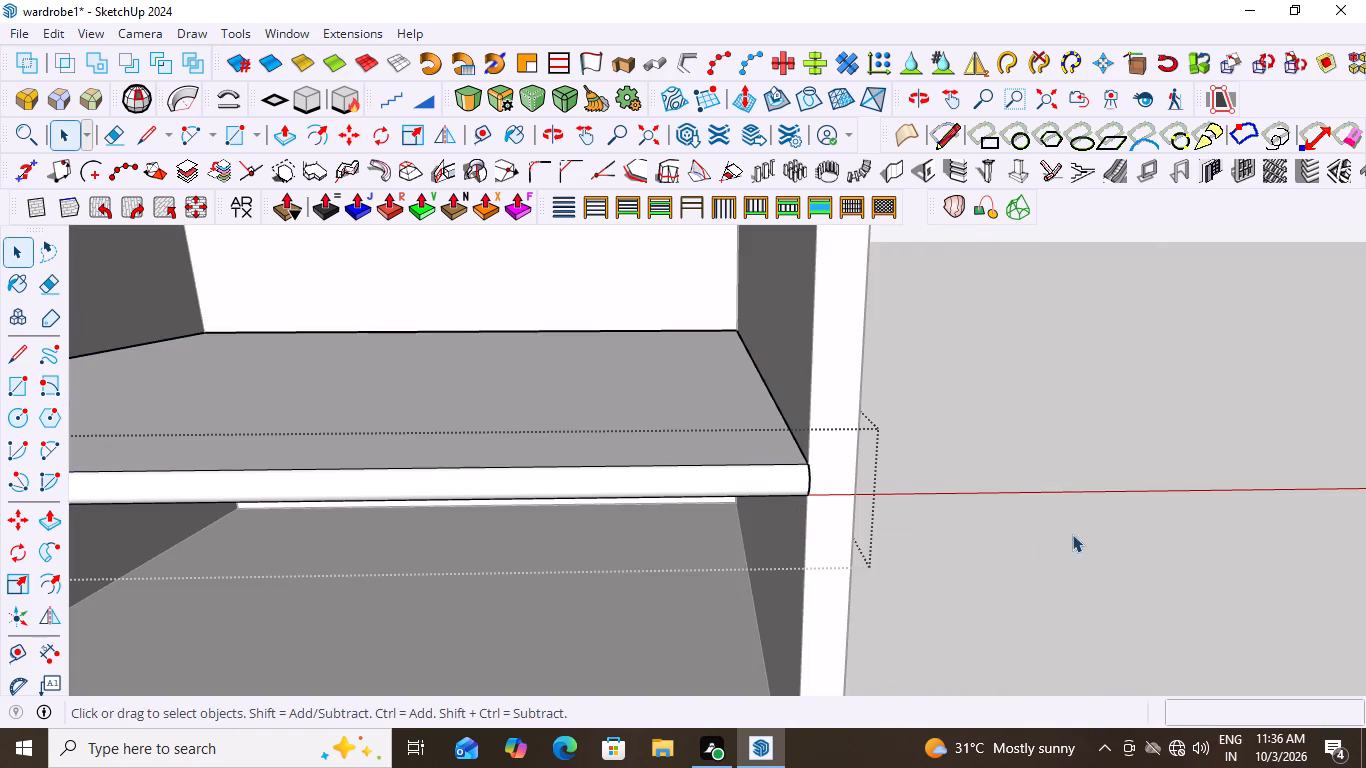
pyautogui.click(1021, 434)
# Examine the shelf with its rounded front edge in the right compartment from the side, from above and from the front.
pyautogui.scroll(-1, 864, 524)
pyautogui.moveTo(864, 524); pyautogui.dragTo(630, 542, button='middle')
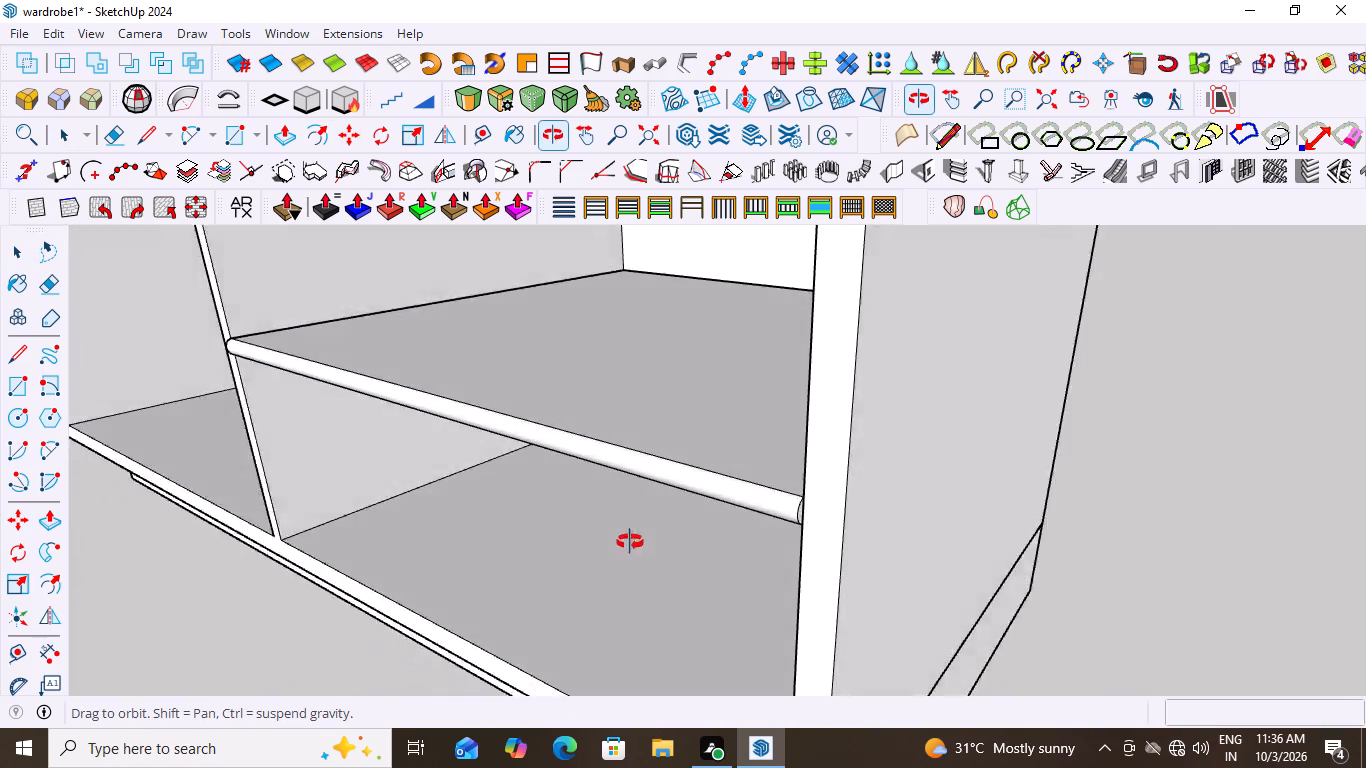
pyautogui.moveTo(630, 542); pyautogui.dragTo(528, 488, button='middle')
pyautogui.scroll(-2, 715, 513)
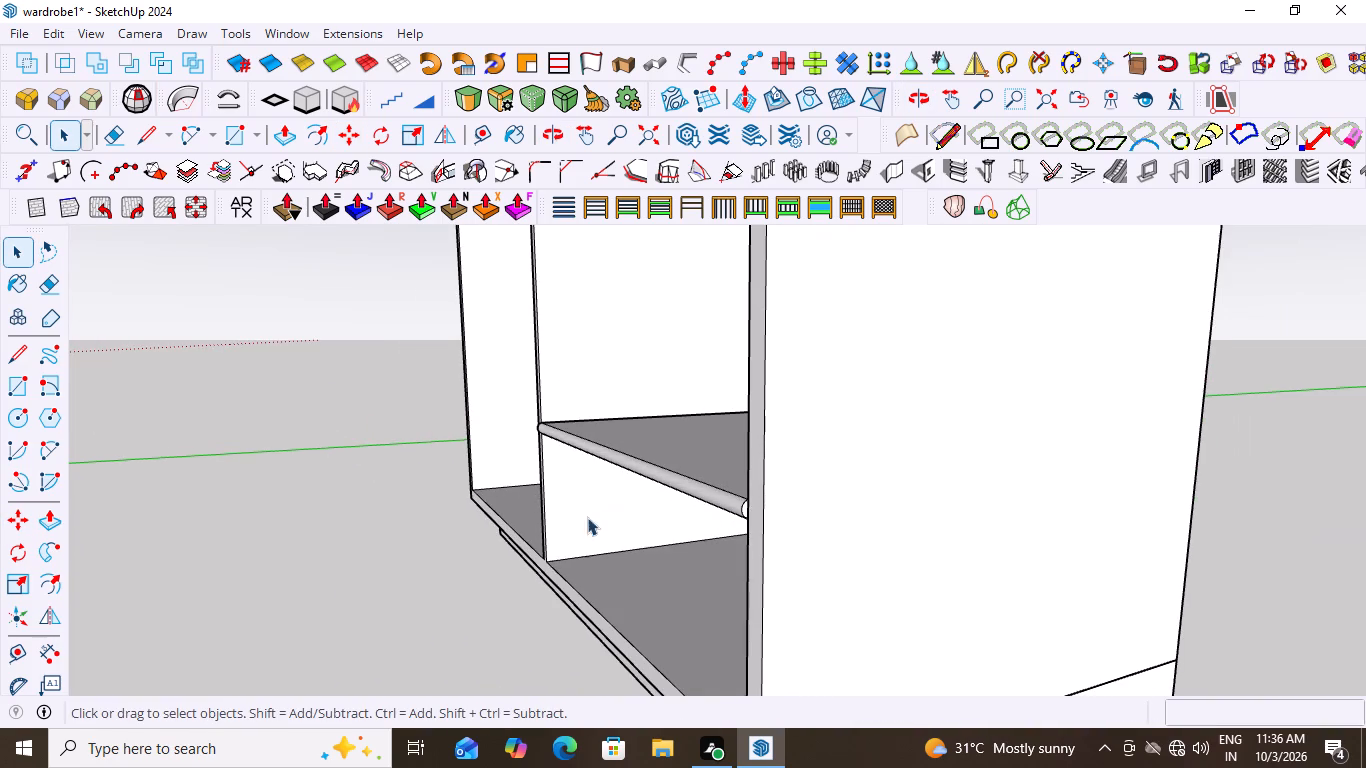
pyautogui.moveTo(603, 520); pyautogui.dragTo(925, 686, button='middle')
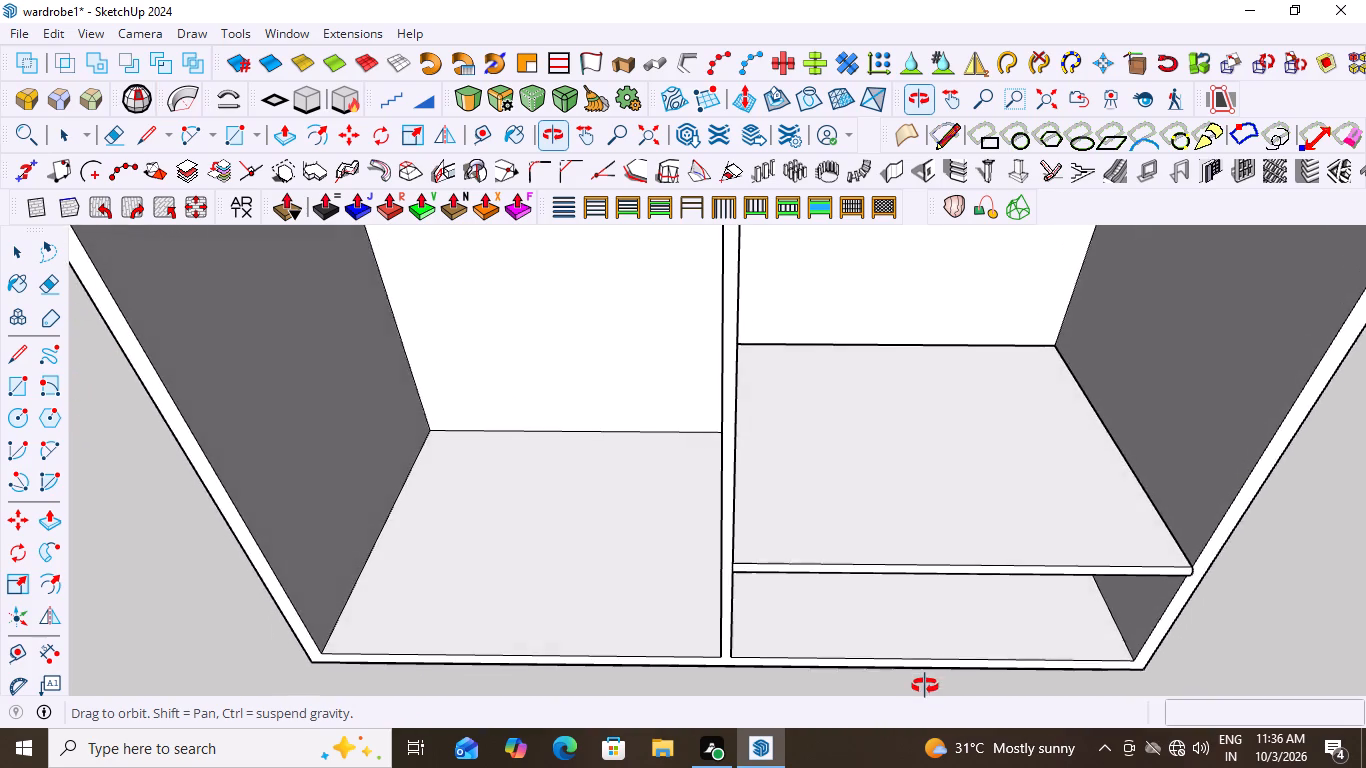
pyautogui.moveTo(925, 686); pyautogui.dragTo(888, 500, button='middle')
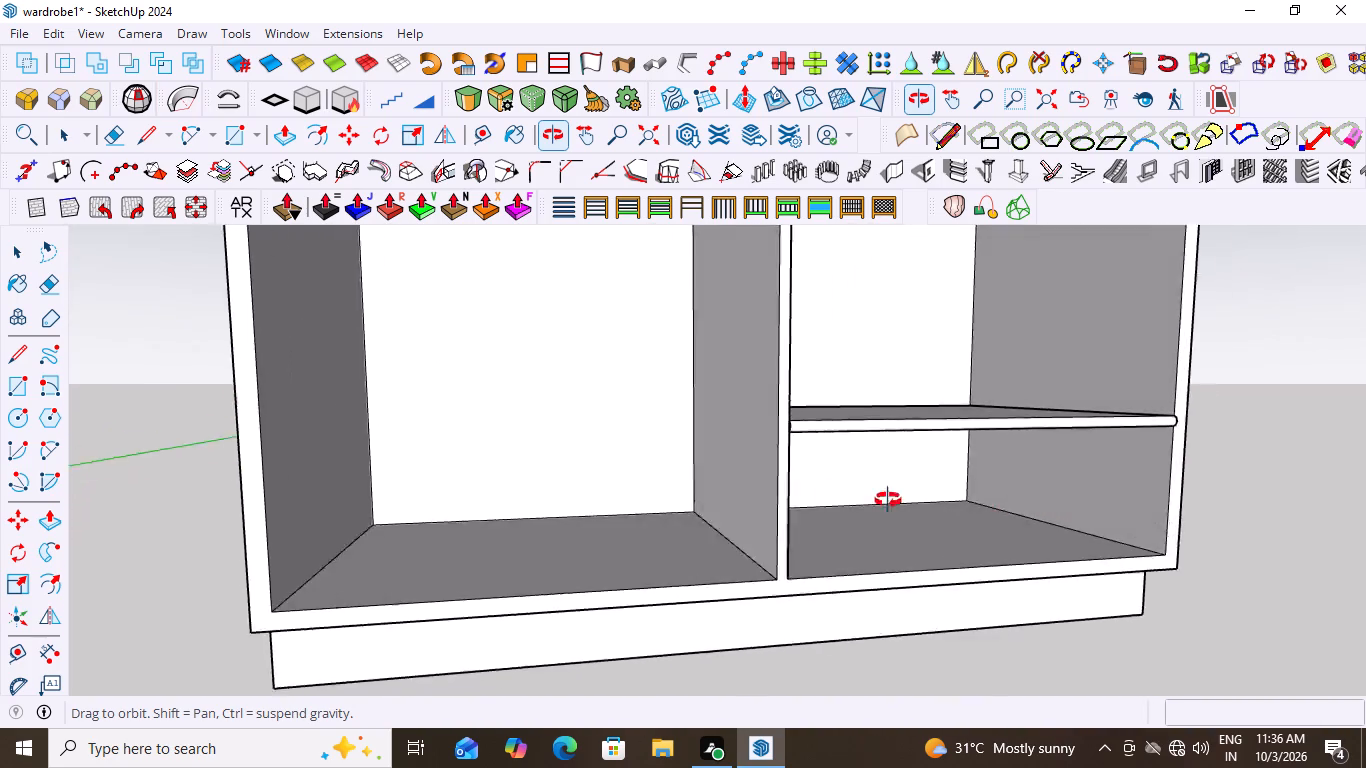
pyautogui.moveTo(888, 500); pyautogui.dragTo(853, 512, button='middle')
pyautogui.middleClick(928, 520)
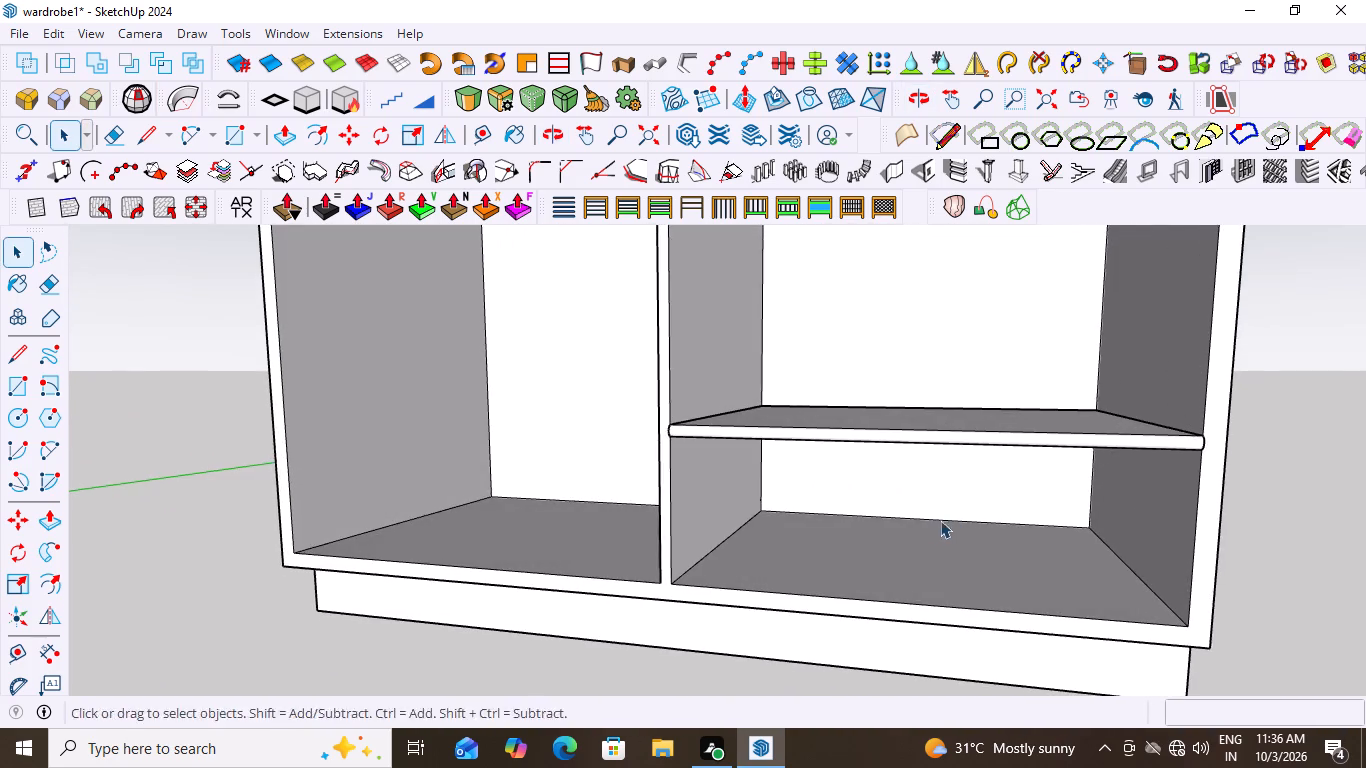
pyautogui.middleClick(954, 520)
pyautogui.moveTo(974, 519); pyautogui.dragTo(1036, 517, button='middle')
pyautogui.press('space')
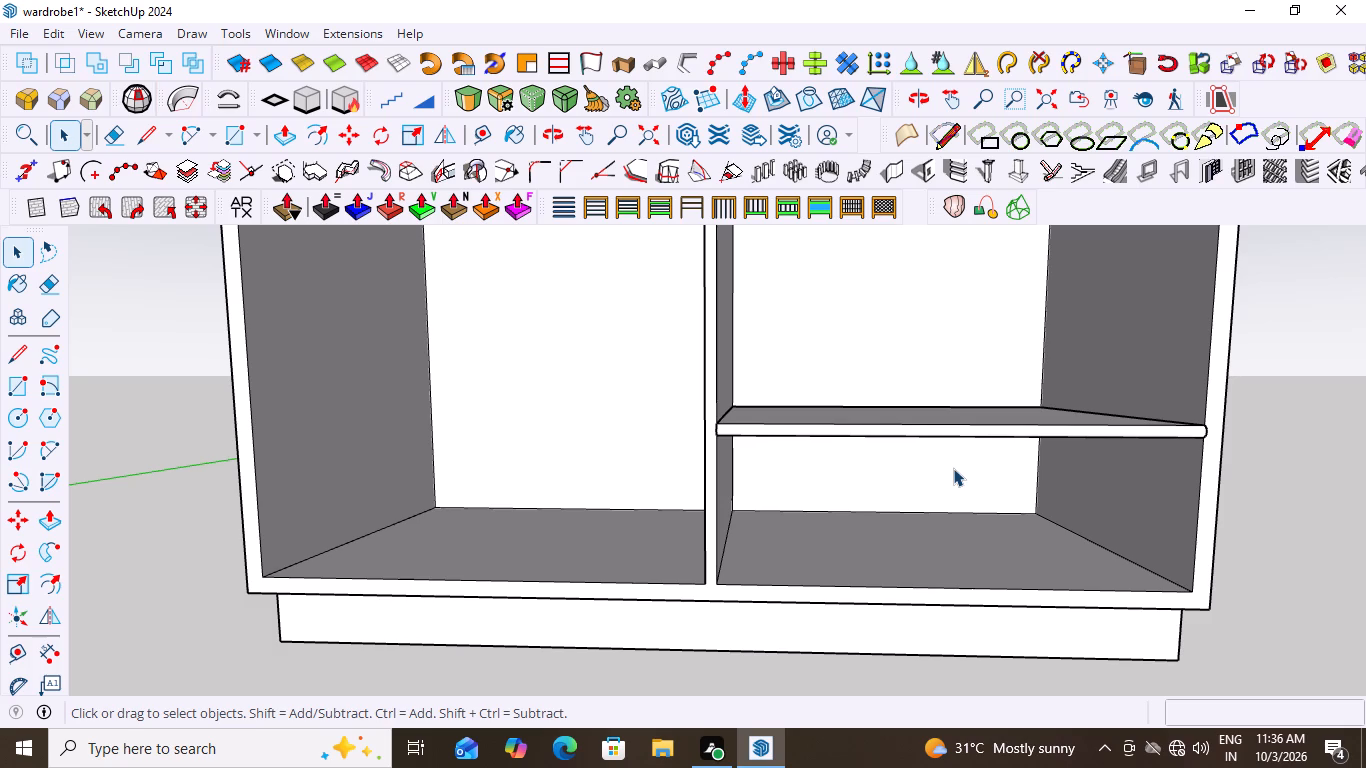
# Undo the shelf's rounded front edge and its thickness, back to the flat shelf face, and leave the group.
pyautogui.scroll(2, 852, 433)
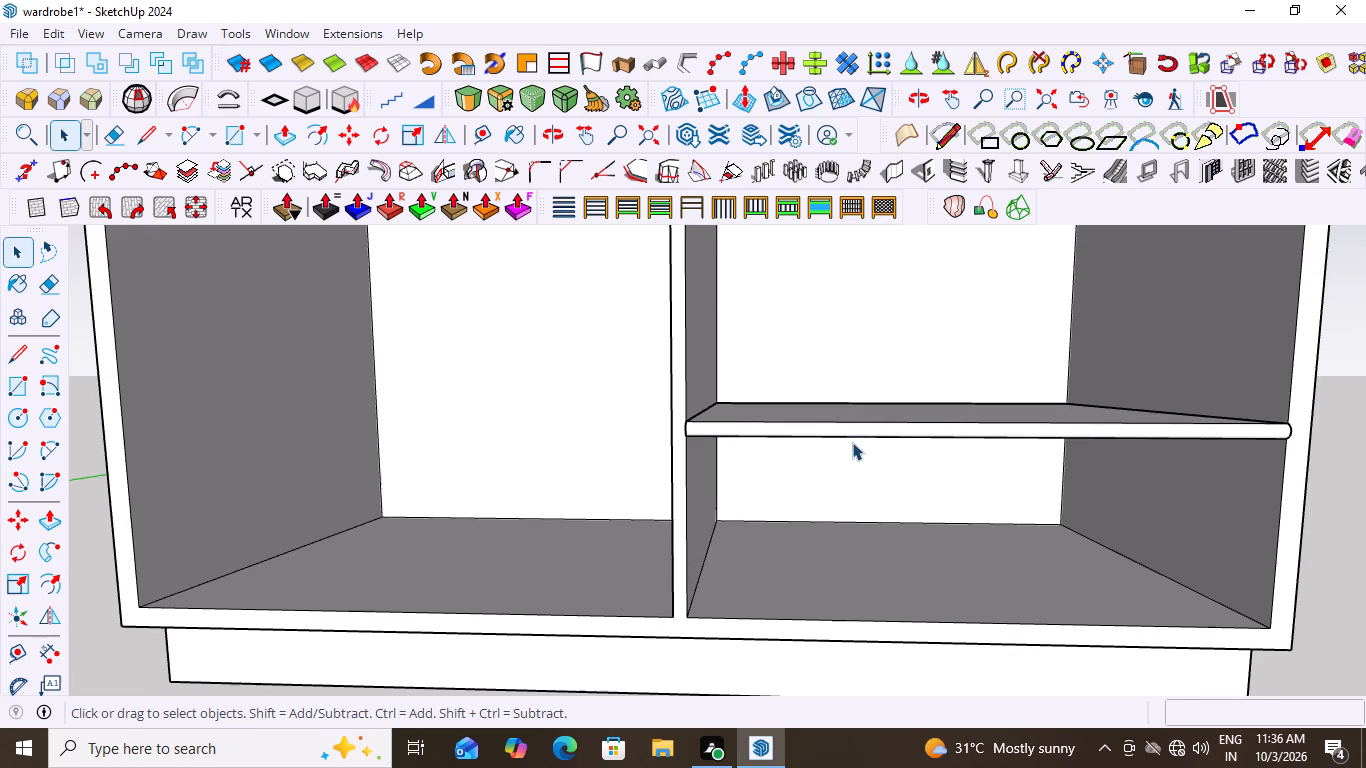
pyautogui.hotkey('ctrl', 'z')
pyautogui.hotkey('ctrl', 'z')
pyautogui.hotkey('ctrl', 'z')
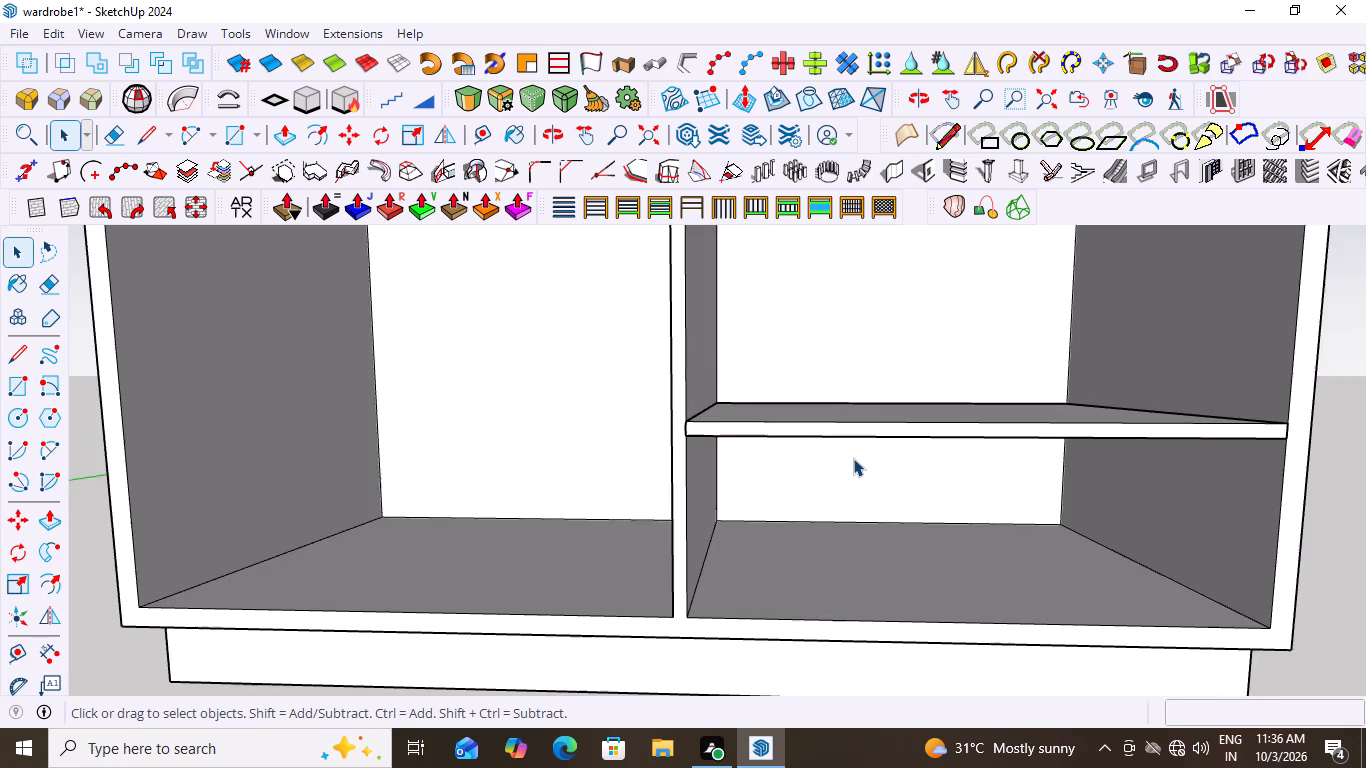
pyautogui.hotkey('ctrl', 'z')
pyautogui.scroll(-3, 712, 434)
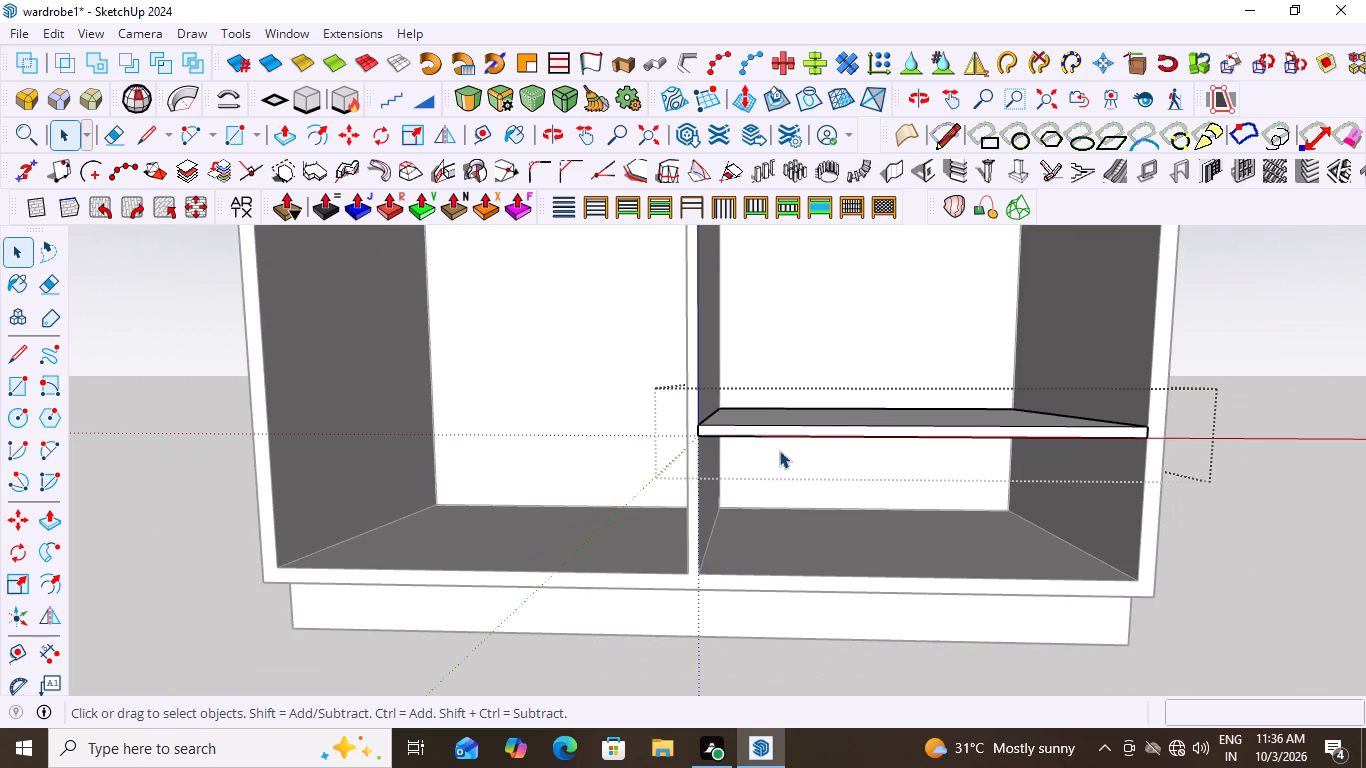
pyautogui.middleClick(742, 596)
pyautogui.hotkey('ctrl', 'z')
pyautogui.hotkey('ctrl', 'z')
pyautogui.hotkey('ctrl', 'z')
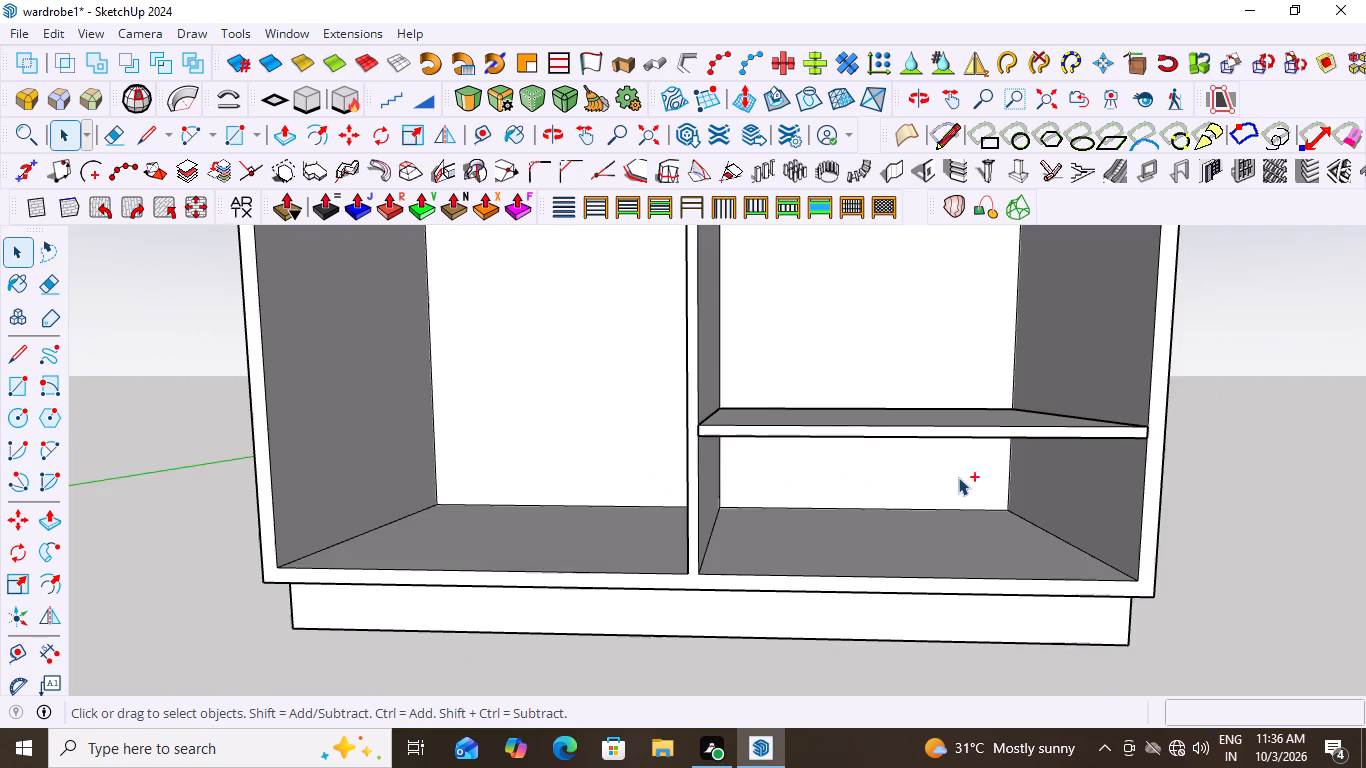
pyautogui.hotkey('ctrl', 'z')
pyautogui.hotkey('ctrl', 'z')
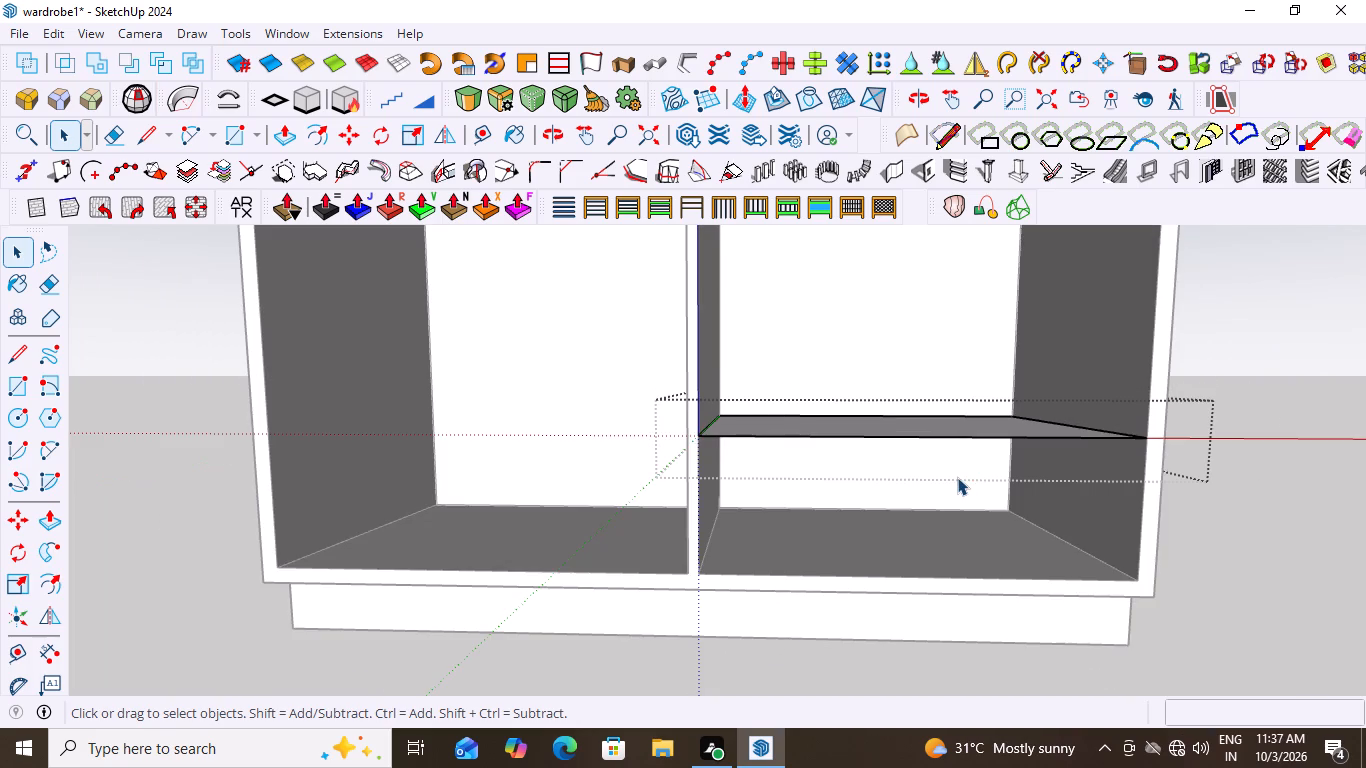
pyautogui.click(1300, 294)
# Inside the shelf group in the right compartment, extrude the flat face upward 1" with Push/Pull, and leave the group.
pyautogui.moveTo(995, 409); pyautogui.dragTo(952, 549, button='middle')
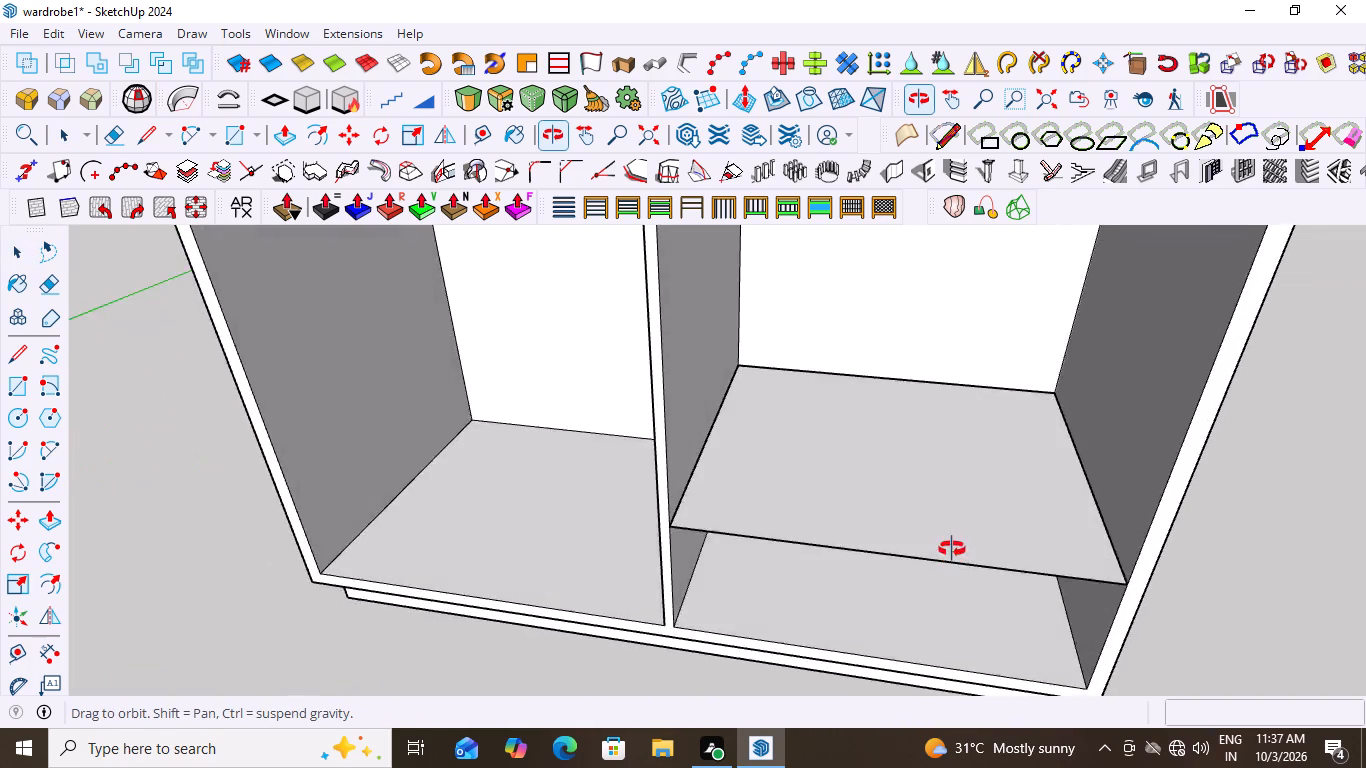
pyautogui.moveTo(952, 549); pyautogui.dragTo(1068, 462, button='middle')
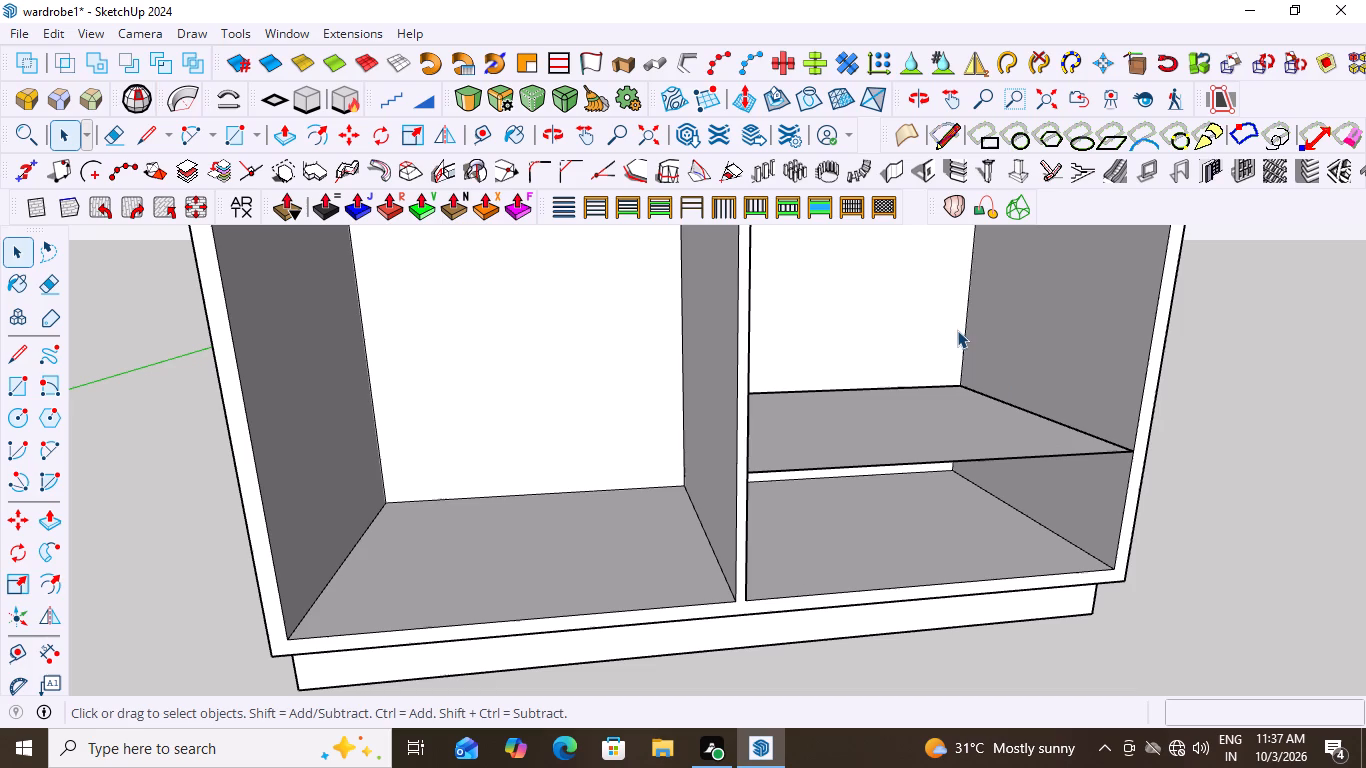
pyautogui.click(913, 433)
pyautogui.doubleClick(913, 425)
pyautogui.click(913, 425)
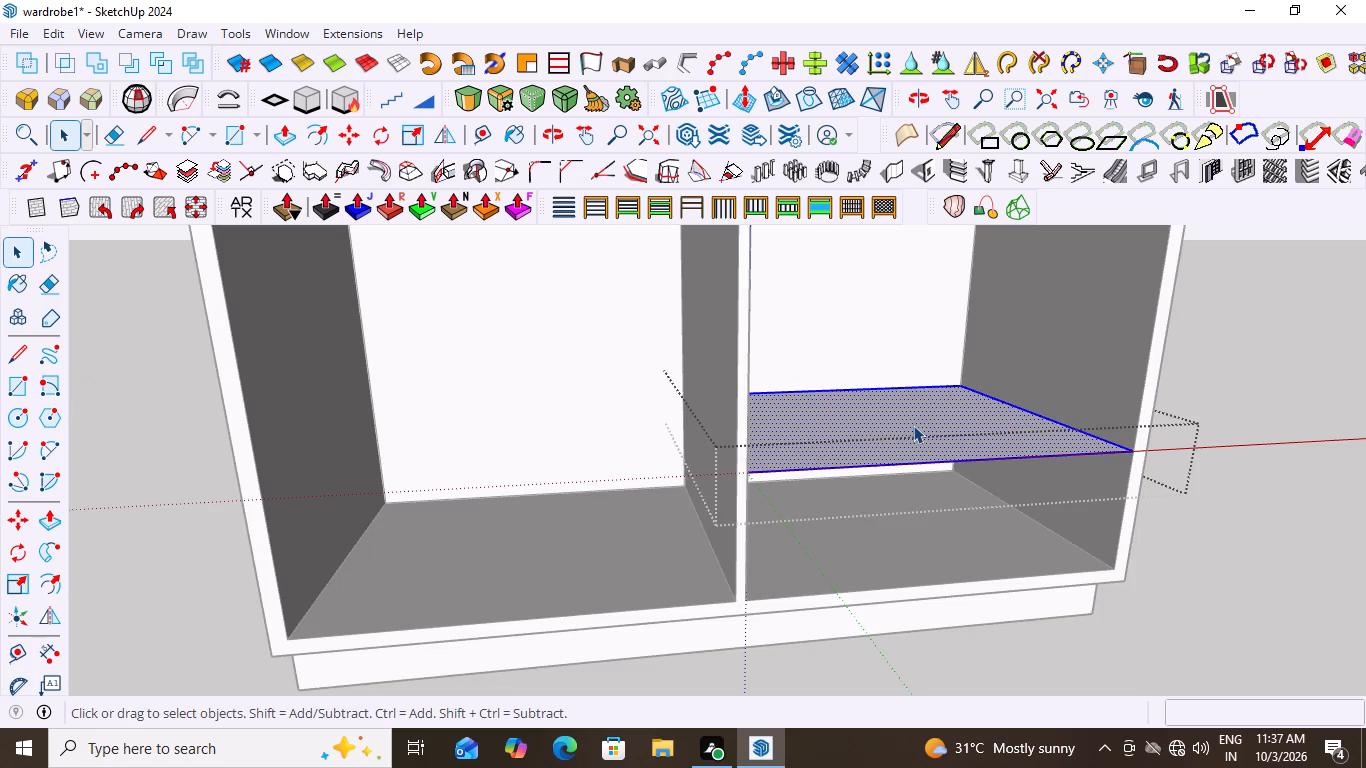
pyautogui.press('p')
pyautogui.click(935, 395)
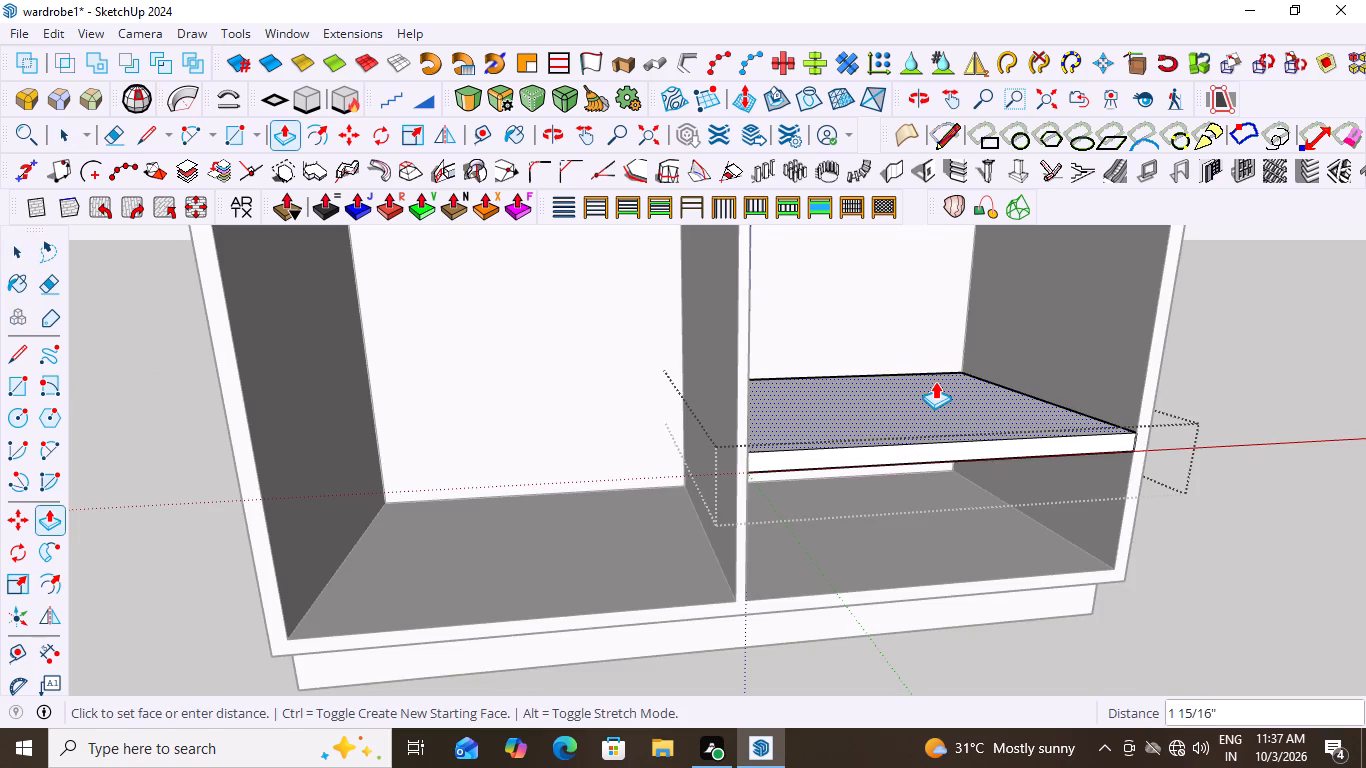
pyautogui.press('1')
pyautogui.hotkey('shift', '"')
pyautogui.press('Return')
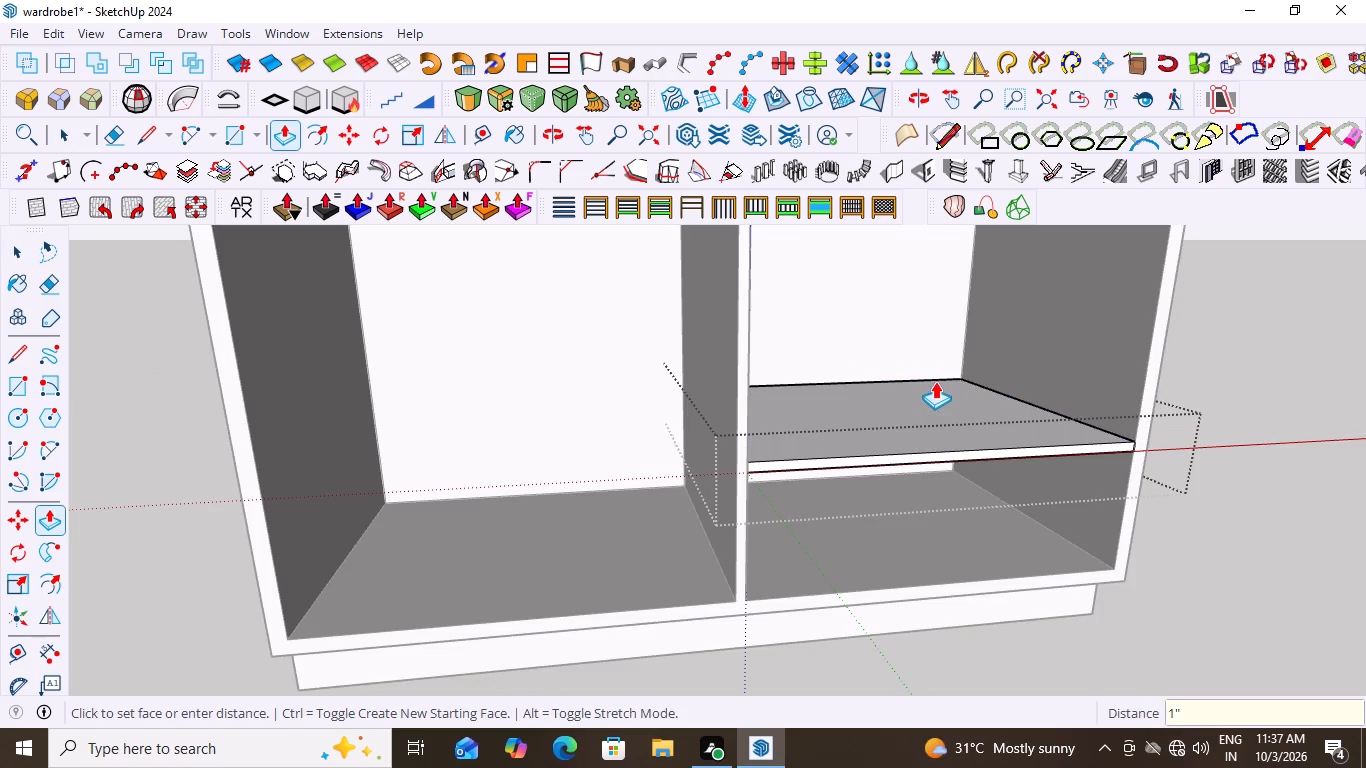
pyautogui.press('space')
pyautogui.click(1248, 374)
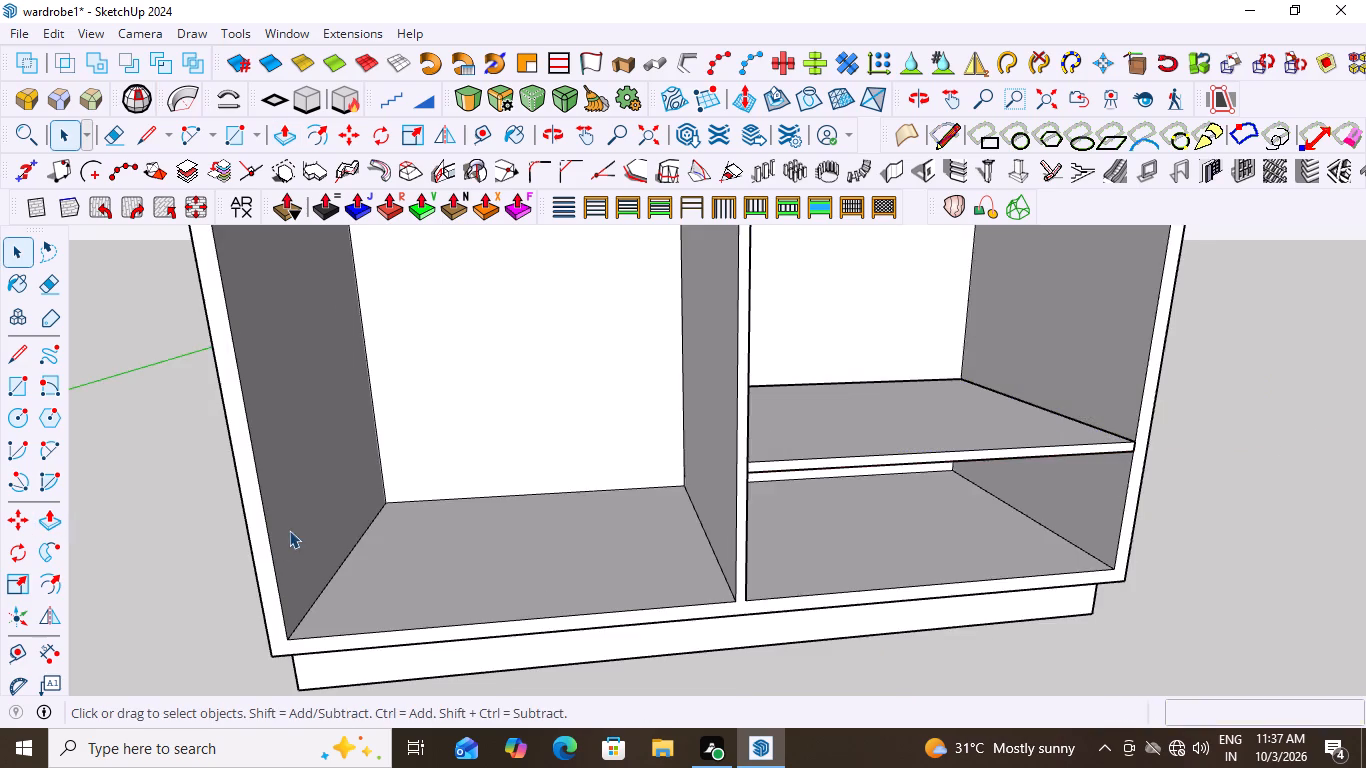
# Examine the whole wardrobe and the position of the square-edged shelf in the right compartment from the front and side.
pyautogui.scroll(-12, 289, 530)
pyautogui.moveTo(604, 526); pyautogui.dragTo(600, 478, button='middle')
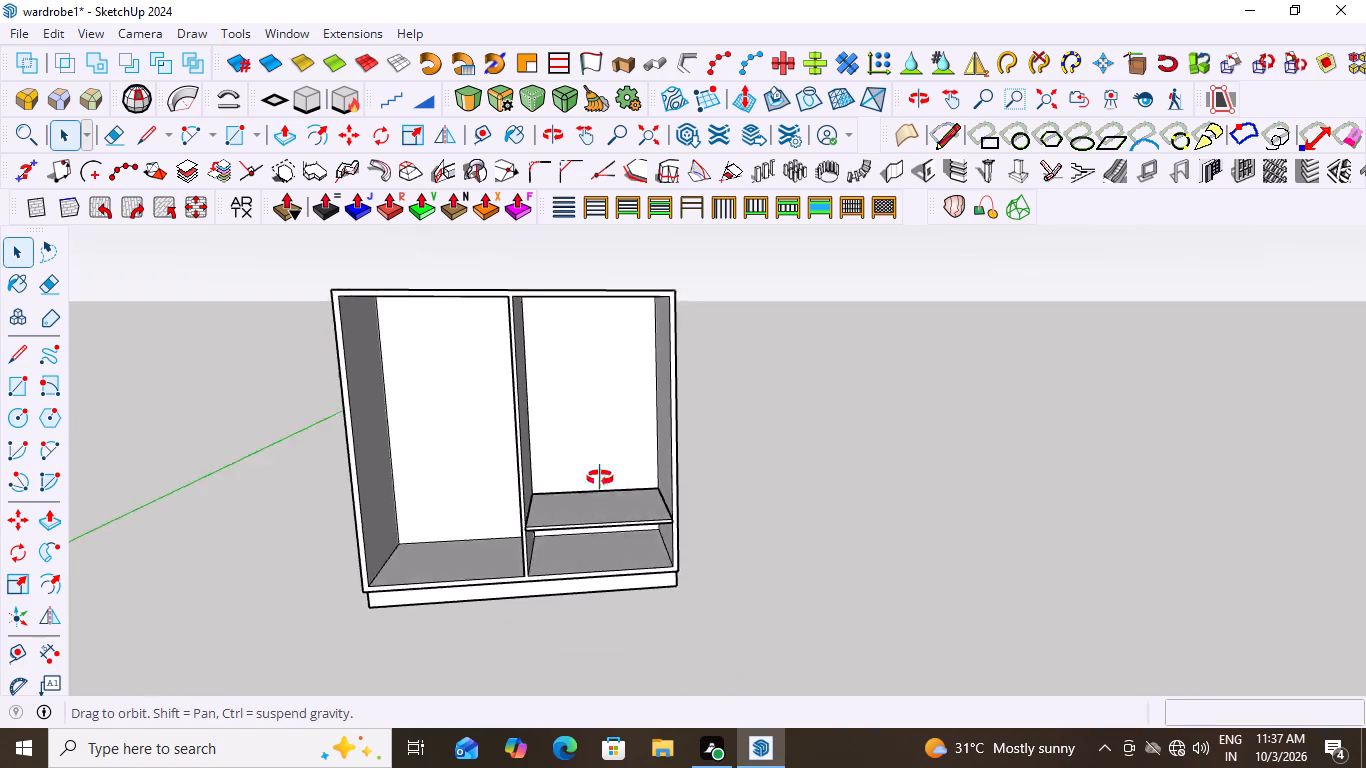
pyautogui.moveTo(600, 478); pyautogui.dragTo(621, 468, button='middle')
pyautogui.scroll(3, 573, 550)
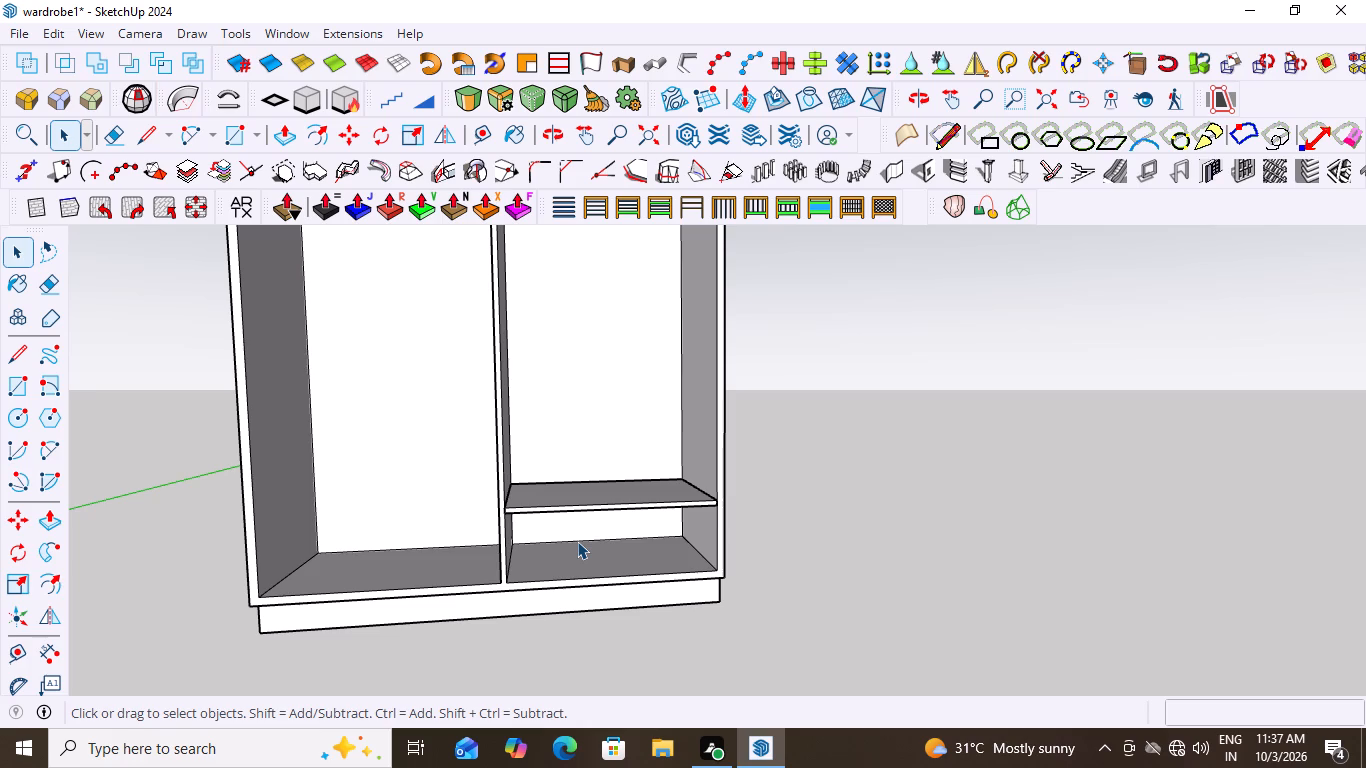
pyautogui.scroll(-7, 666, 470)
pyautogui.moveTo(840, 480); pyautogui.dragTo(833, 484, button='middle')
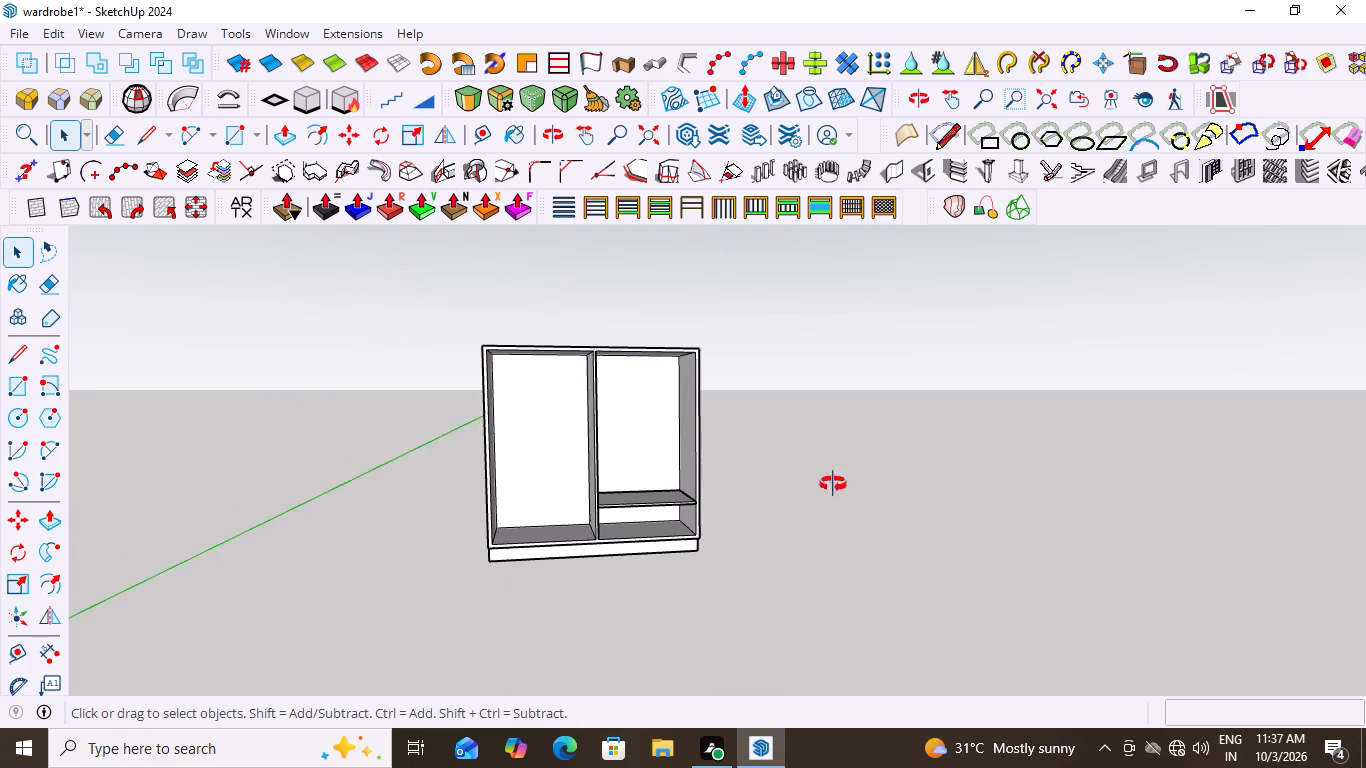
pyautogui.moveTo(833, 484); pyautogui.dragTo(781, 478, button='middle')
pyautogui.scroll(7, 624, 500)
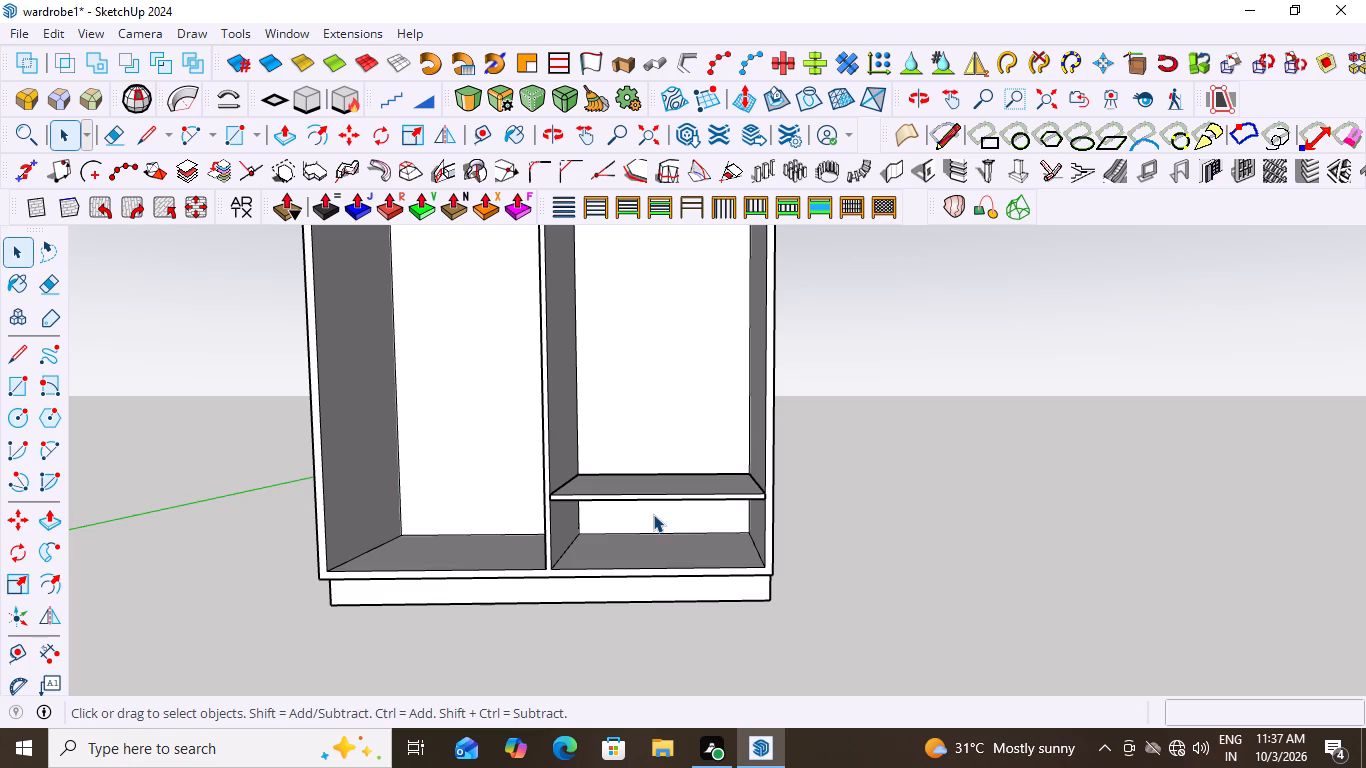
pyautogui.scroll(-3, 653, 514)
pyautogui.moveTo(677, 504); pyautogui.dragTo(622, 534, button='middle')
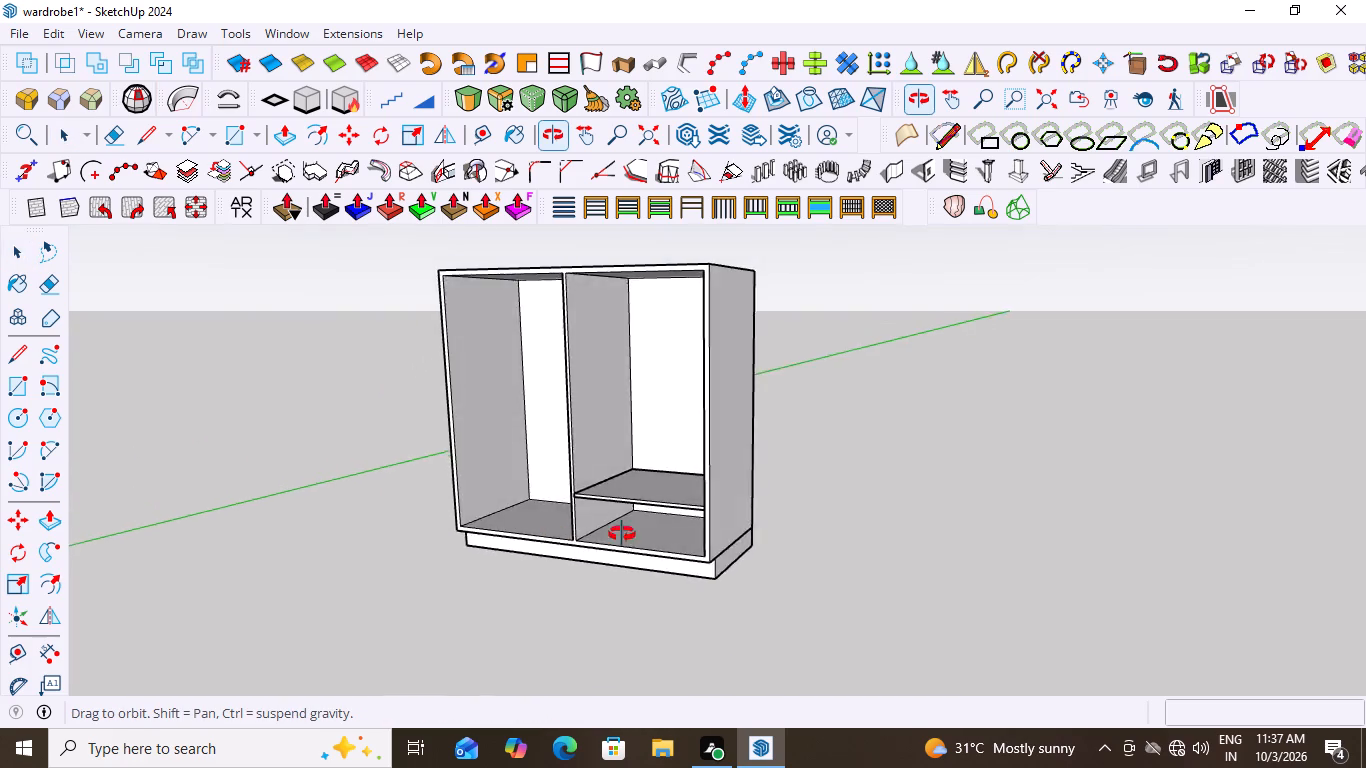
pyautogui.moveTo(622, 534); pyautogui.dragTo(743, 477, button='middle')
pyautogui.scroll(3, 695, 493)
pyautogui.moveTo(725, 451); pyautogui.dragTo(662, 476, button='middle')
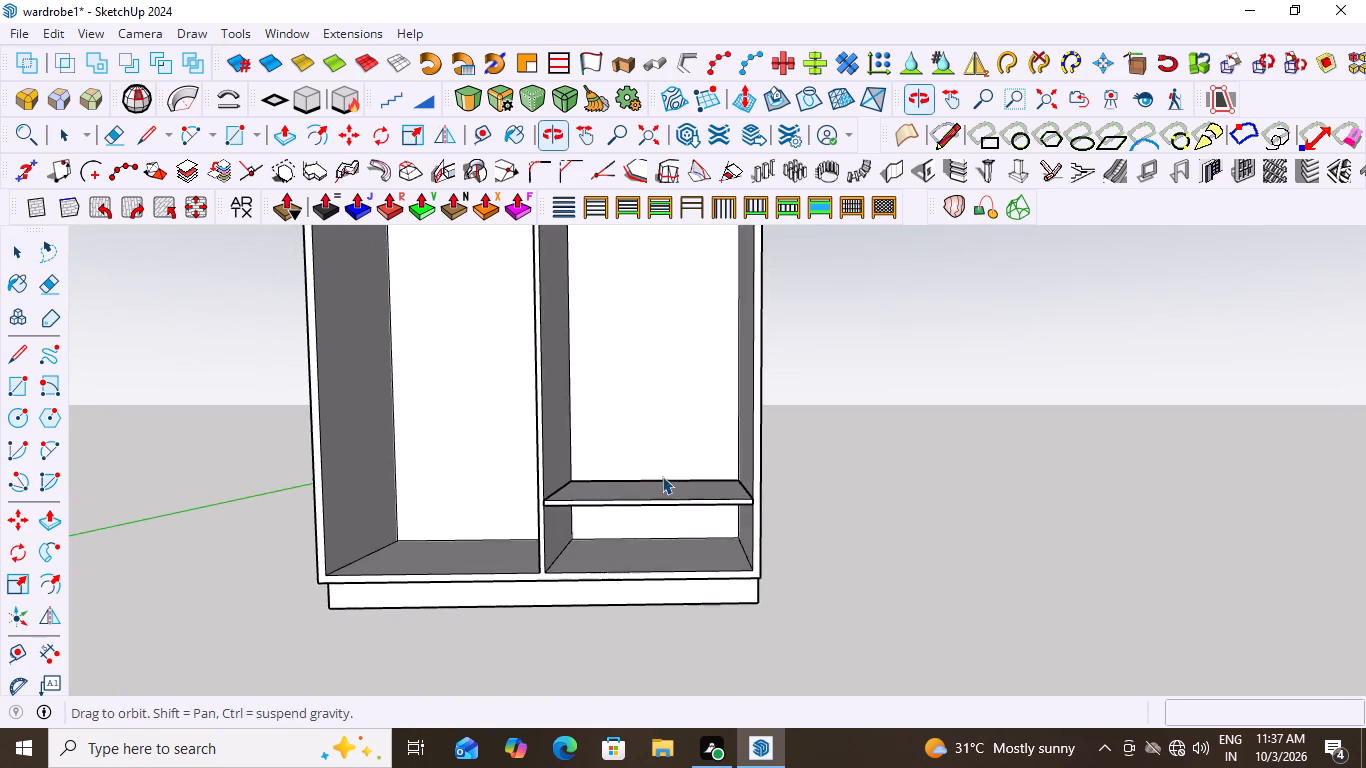
# Copy the 1" shelf in the right compartment straight up by 1'1" to add a second shelf.
pyautogui.scroll(3, 666, 527)
pyautogui.scroll(3, 586, 506)
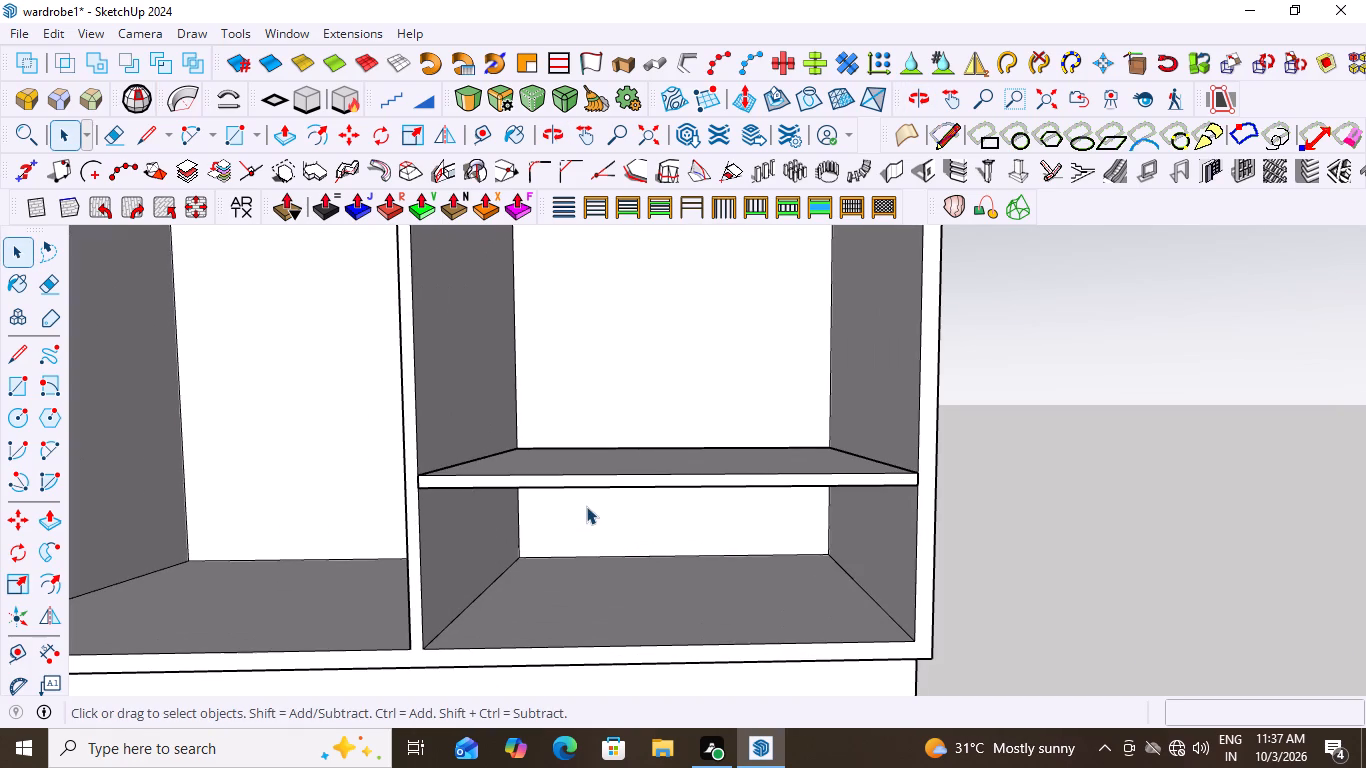
pyautogui.click(750, 476)
pyautogui.scroll(-10, 750, 476)
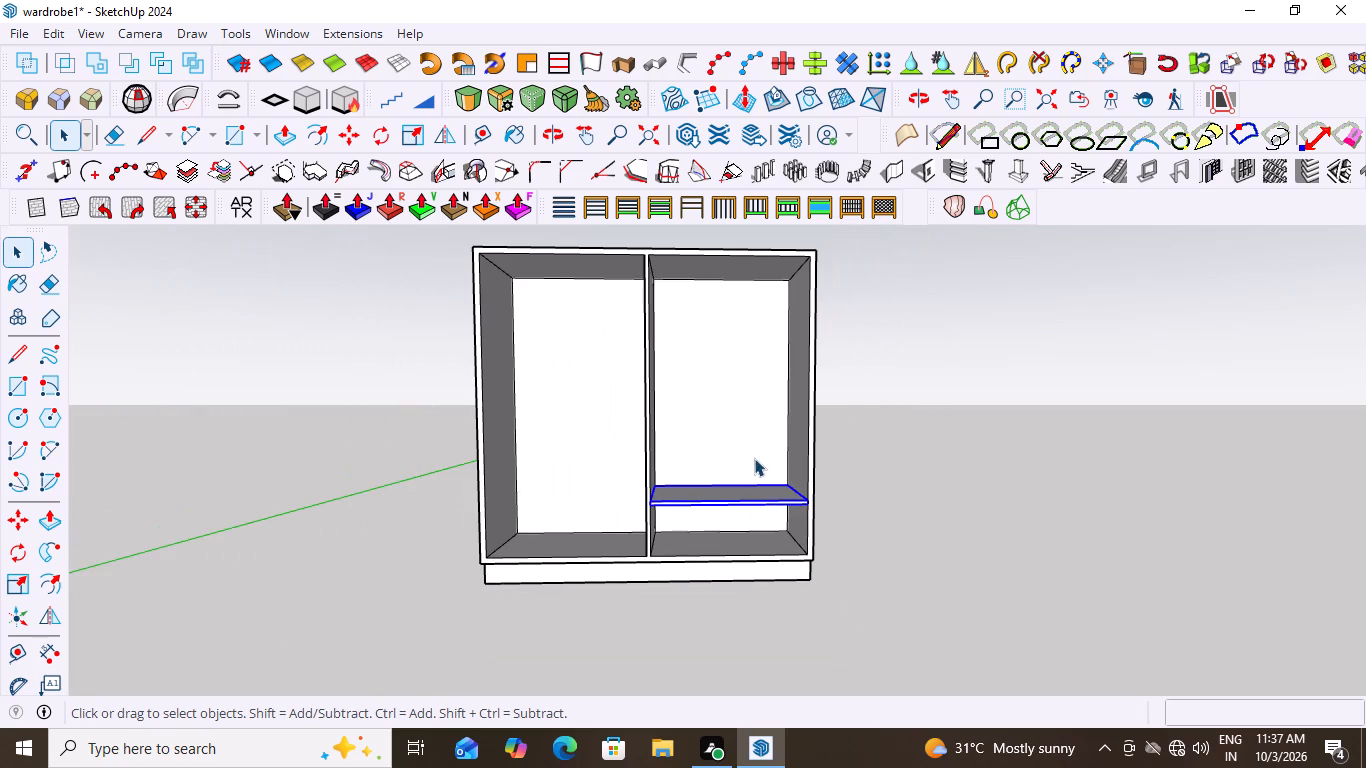
pyautogui.scroll(4, 805, 520)
pyautogui.press('m')
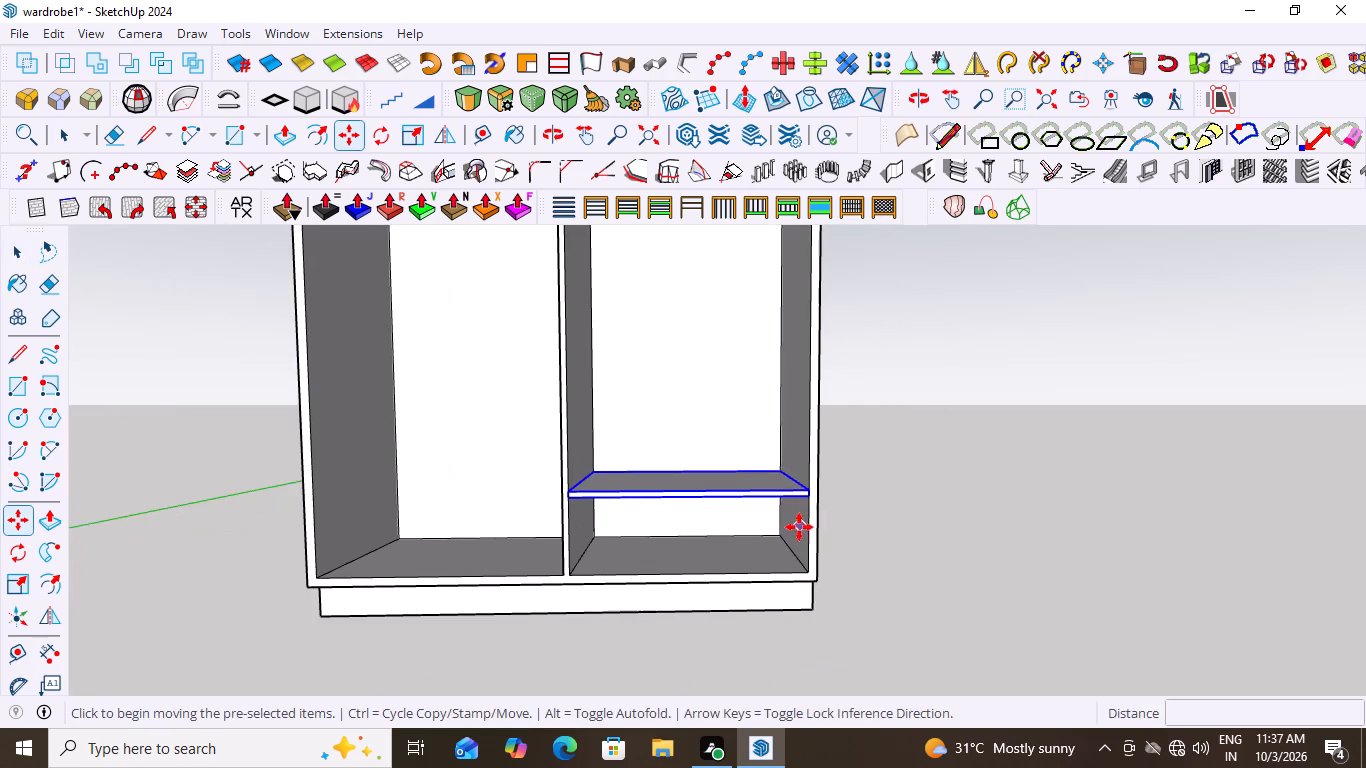
pyautogui.scroll(6, 821, 511)
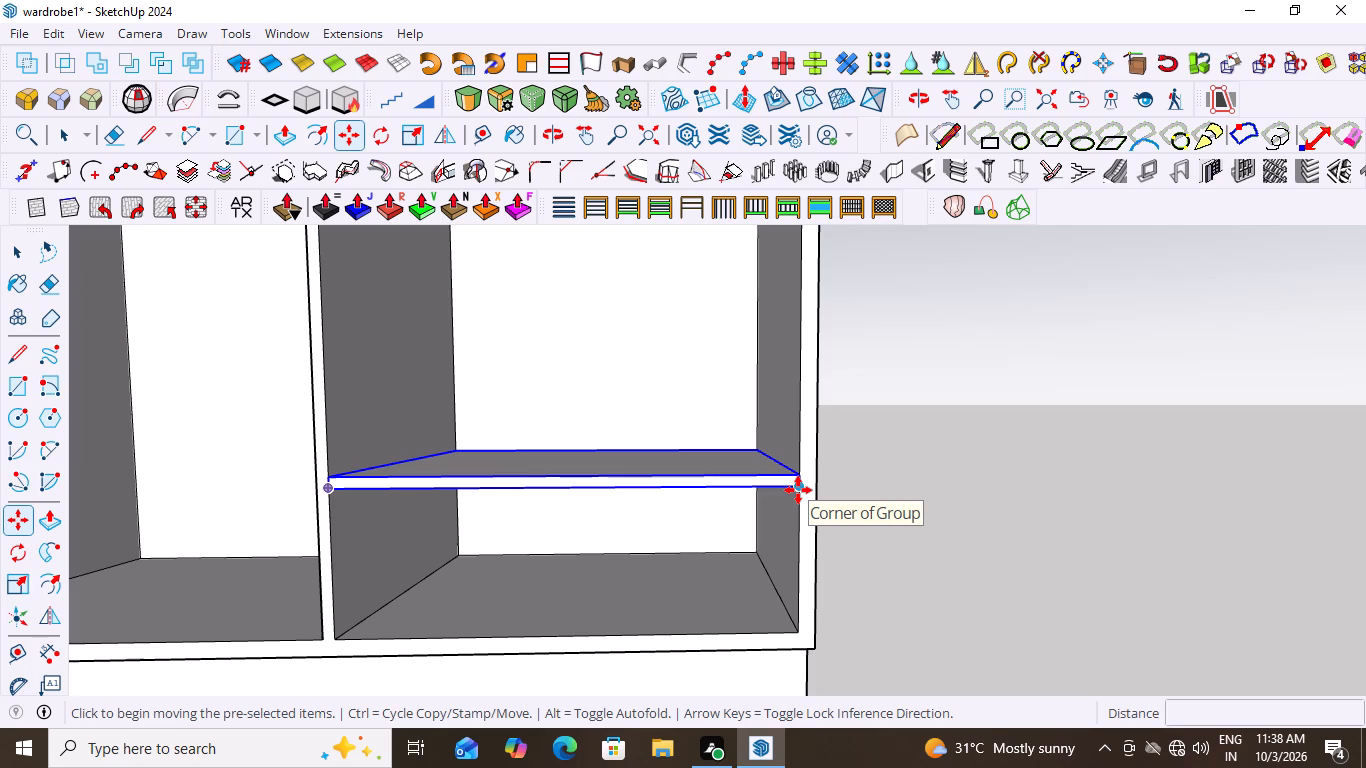
pyautogui.click(798, 490)
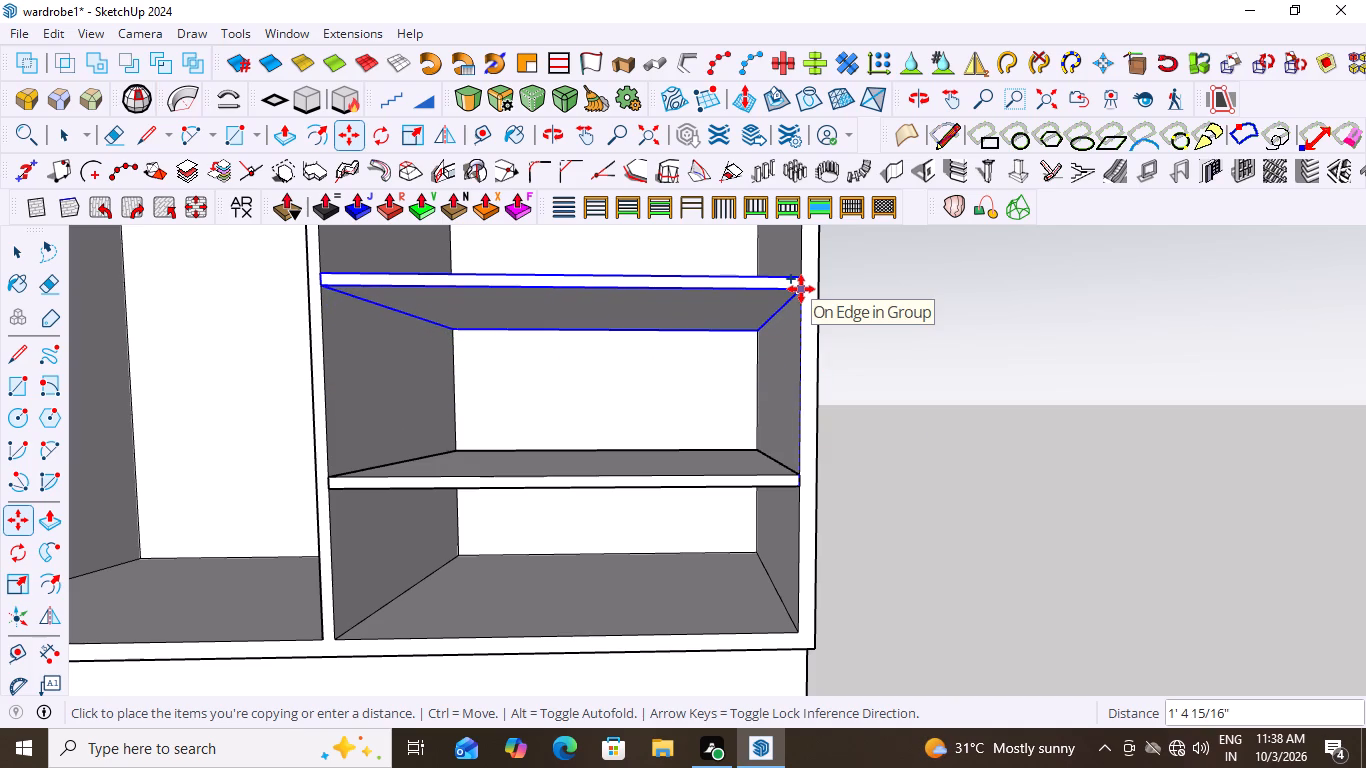
pyautogui.press('1')
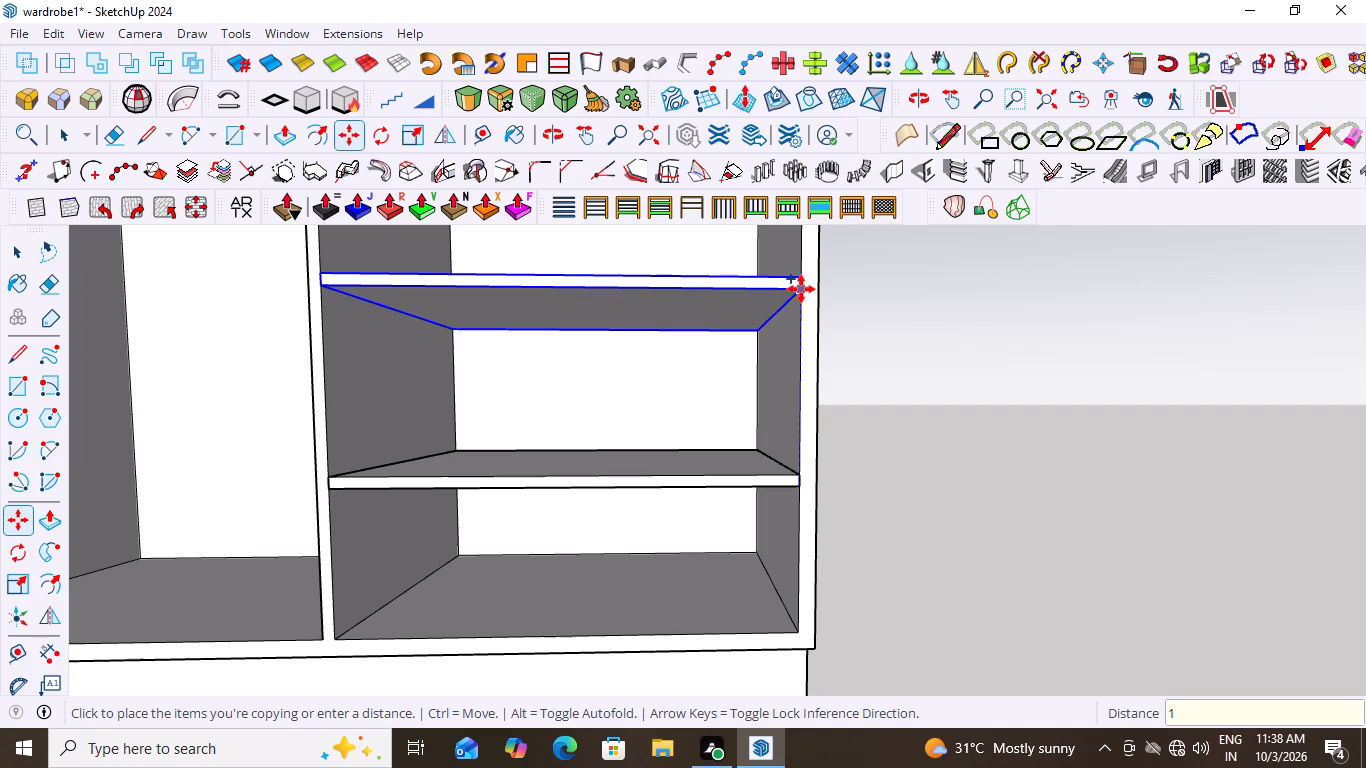
pyautogui.write("'1")
pyautogui.hotkey('shift', '"')
pyautogui.press('Return')
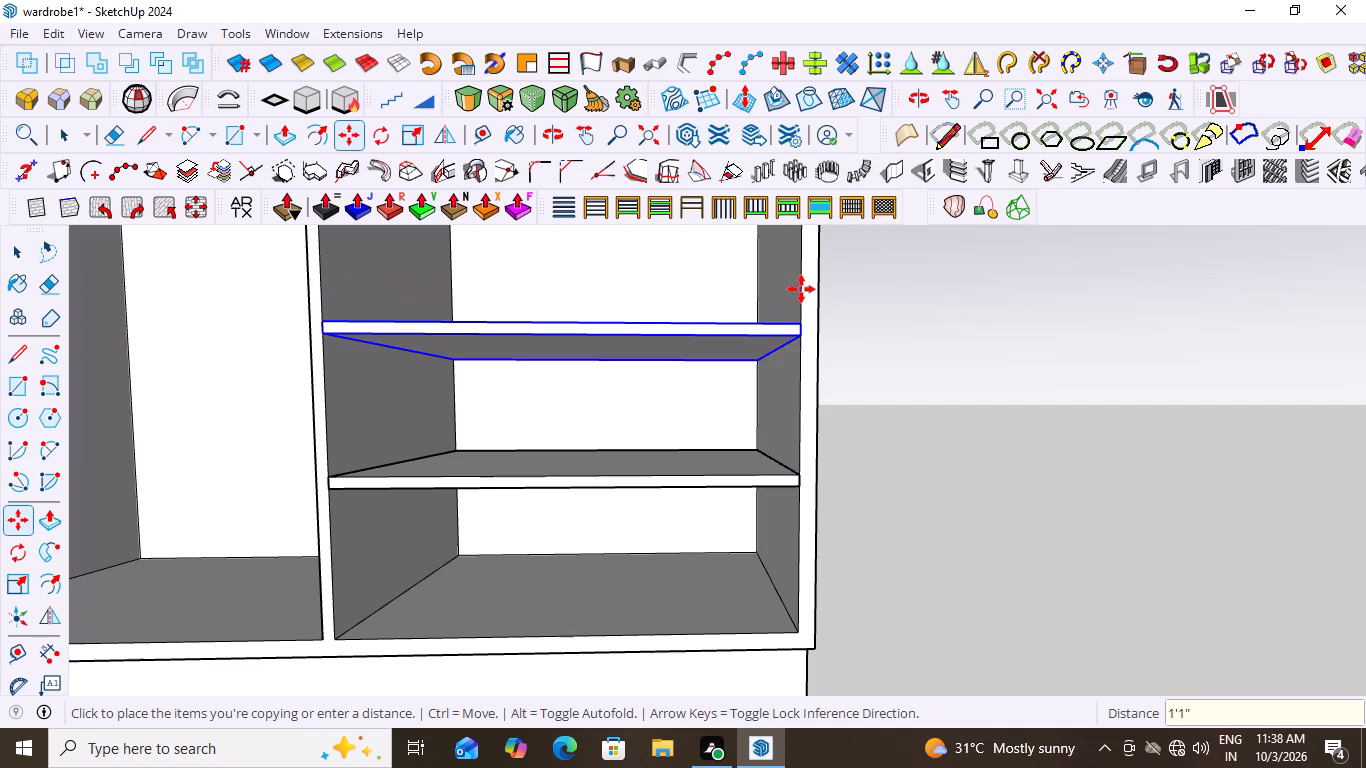
pyautogui.press('space')
pyautogui.click(943, 422)
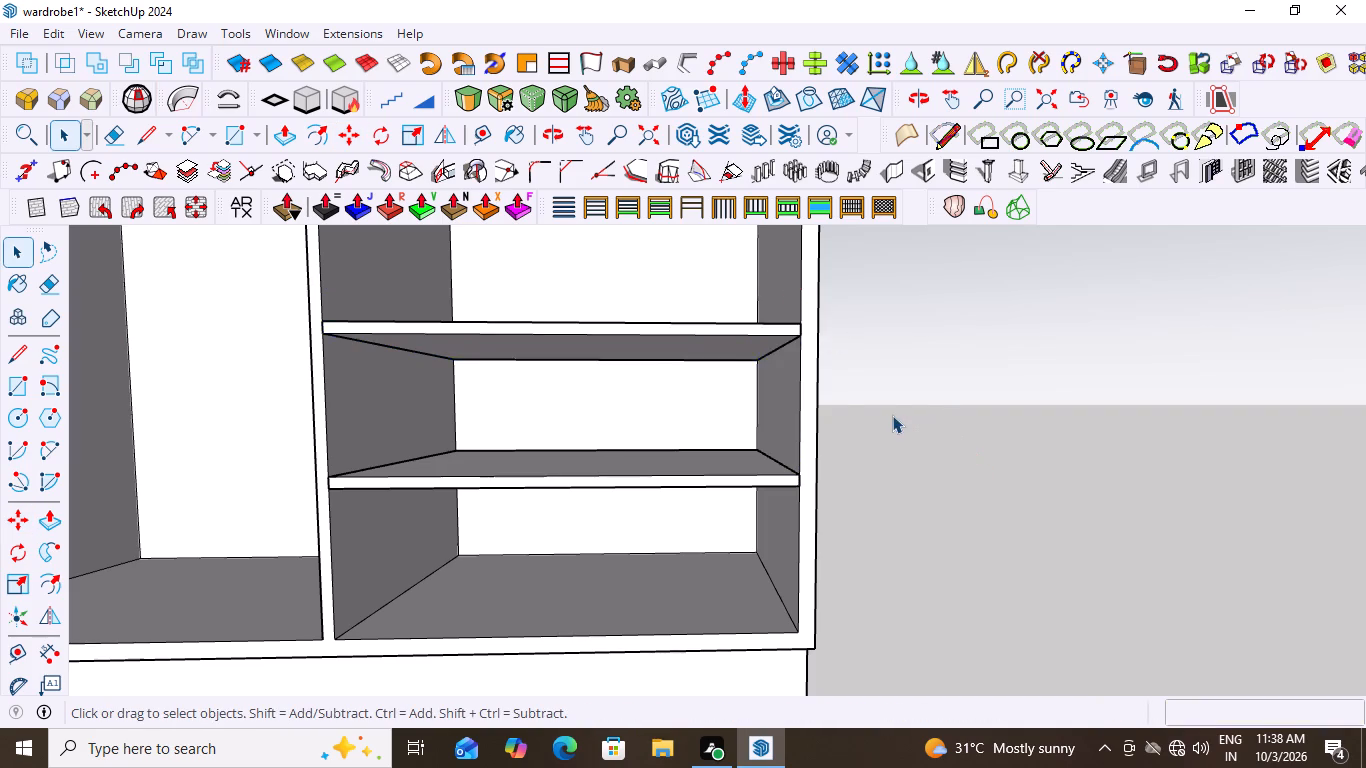
# Examine the two shelves in the right compartment and the whole wardrobe from above, from the side and from the front.
pyautogui.scroll(-5, 892, 415)
pyautogui.moveTo(689, 341); pyautogui.dragTo(681, 421, button='middle')
pyautogui.scroll(-6, 681, 421)
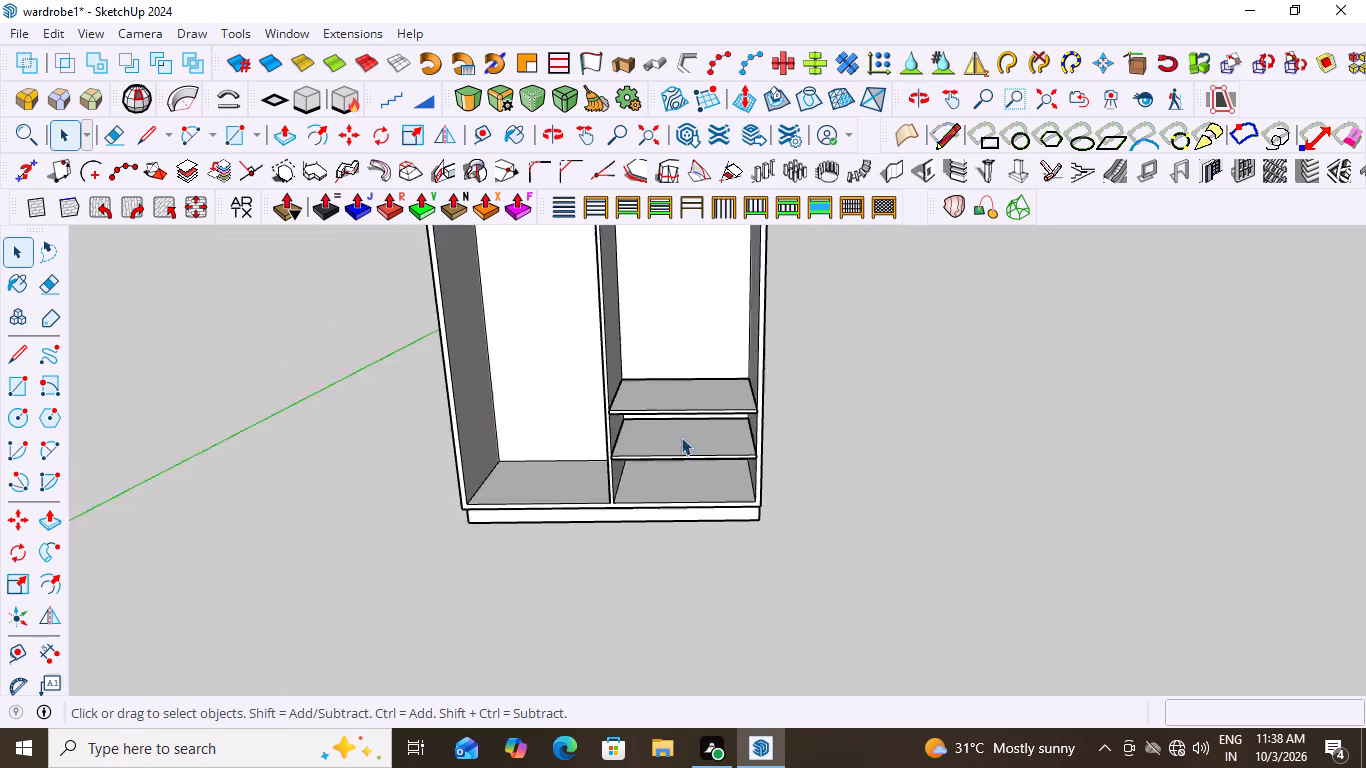
pyautogui.scroll(-5, 681, 437)
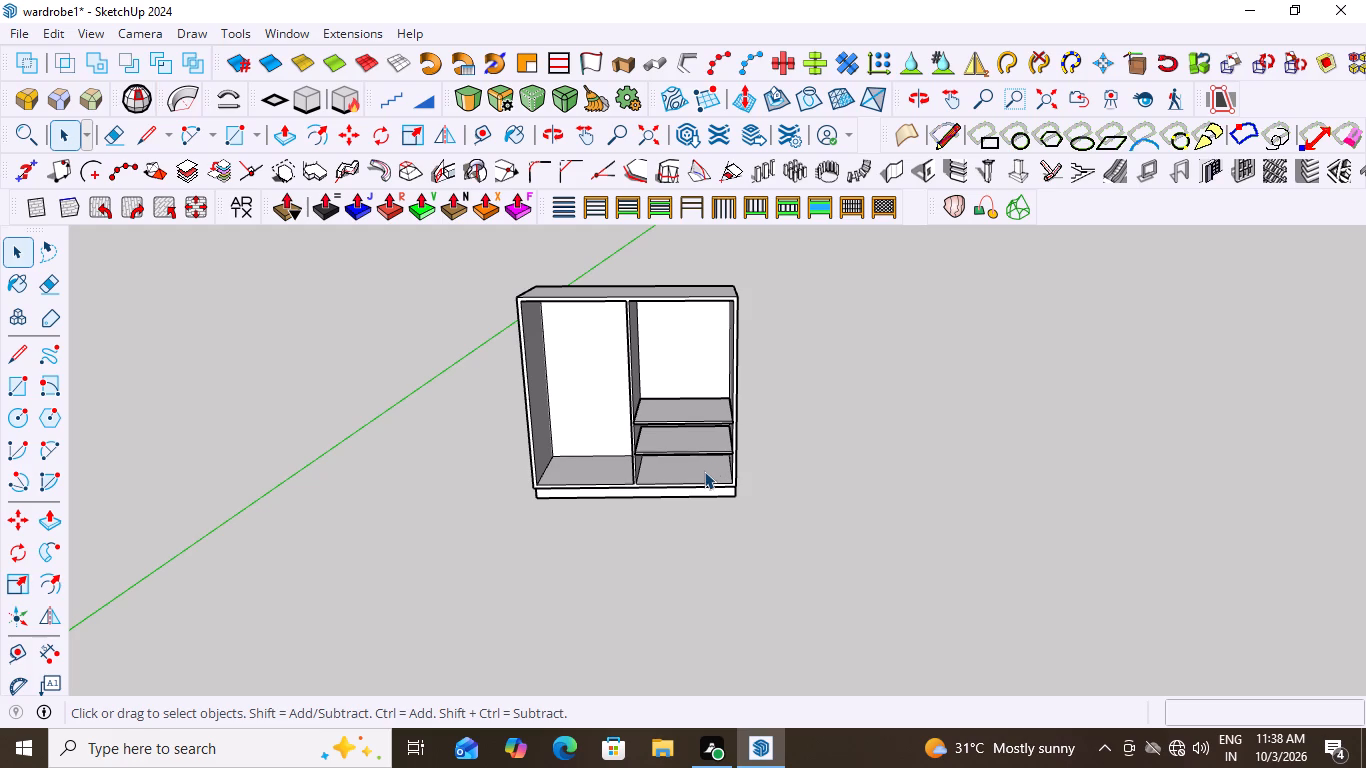
pyautogui.scroll(-3, 677, 466)
pyautogui.moveTo(834, 450); pyautogui.dragTo(682, 417, button='middle')
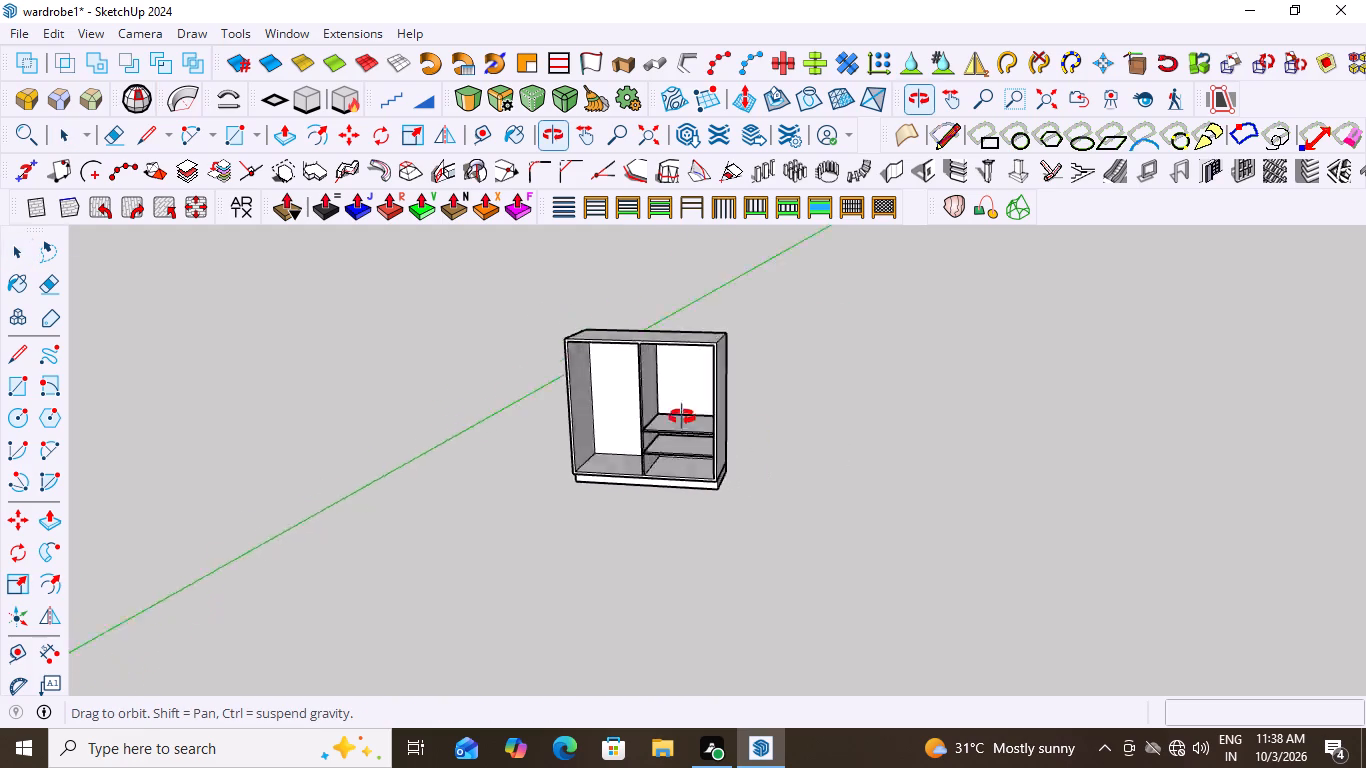
pyautogui.moveTo(682, 417); pyautogui.dragTo(819, 450, button='middle')
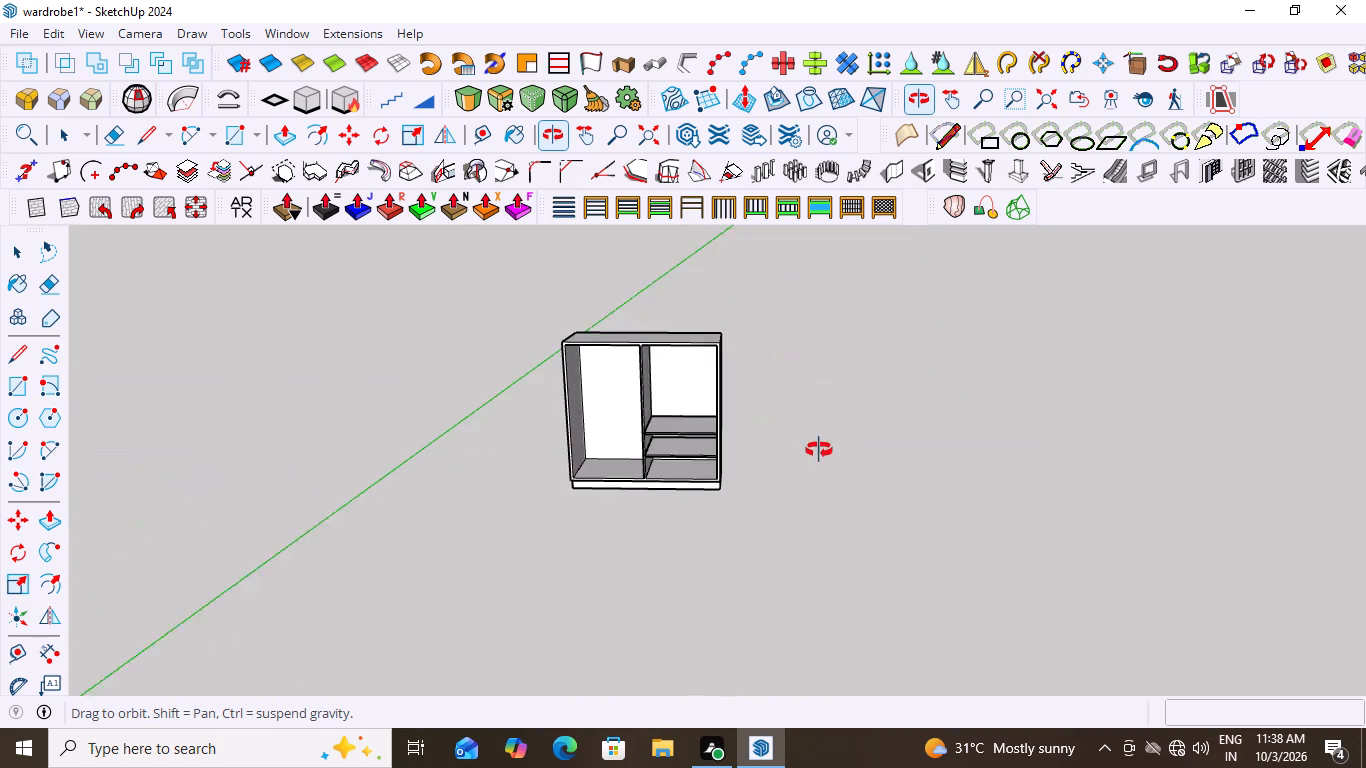
pyautogui.moveTo(819, 450); pyautogui.dragTo(821, 451, button='middle')
pyautogui.scroll(10, 636, 478)
pyautogui.scroll(-8, 688, 420)
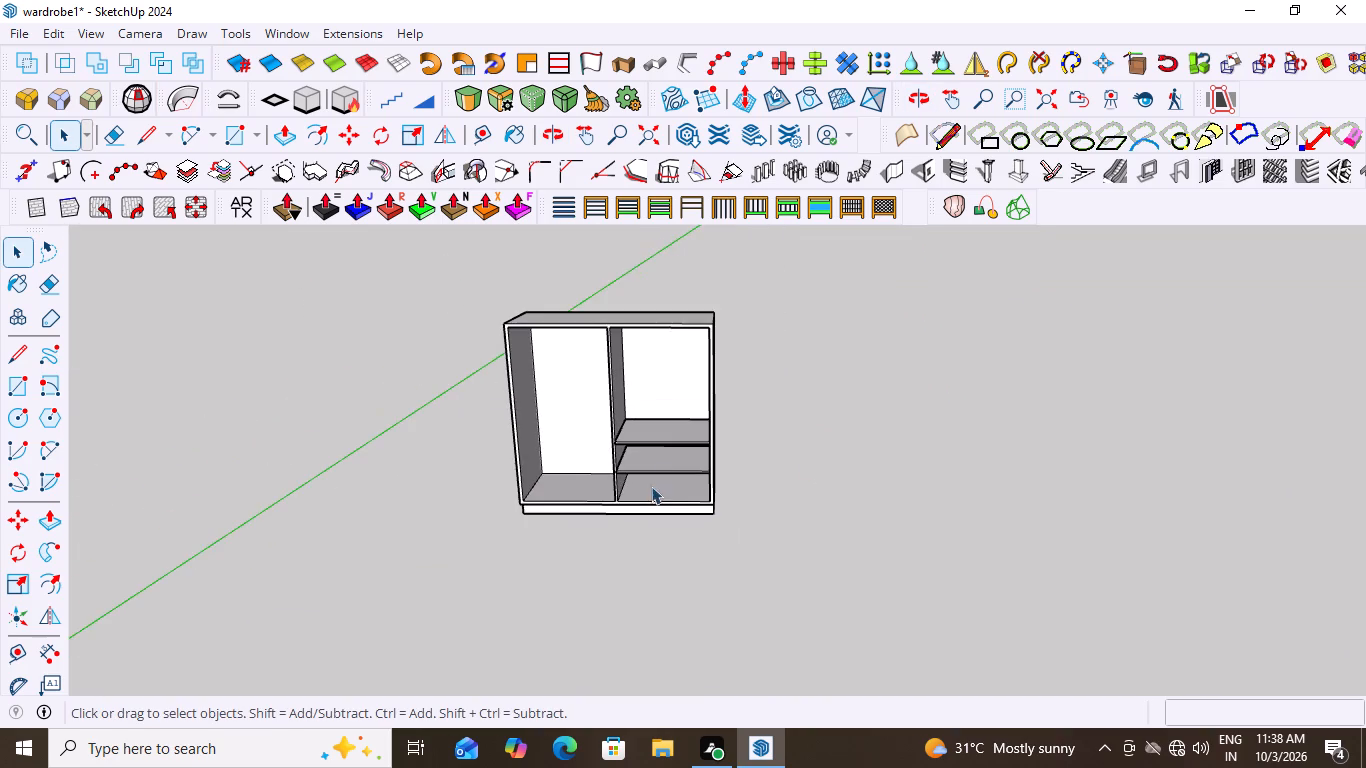
pyautogui.moveTo(672, 410); pyautogui.dragTo(411, 399, button='middle')
pyautogui.moveTo(505, 451); pyautogui.dragTo(731, 472, button='middle')
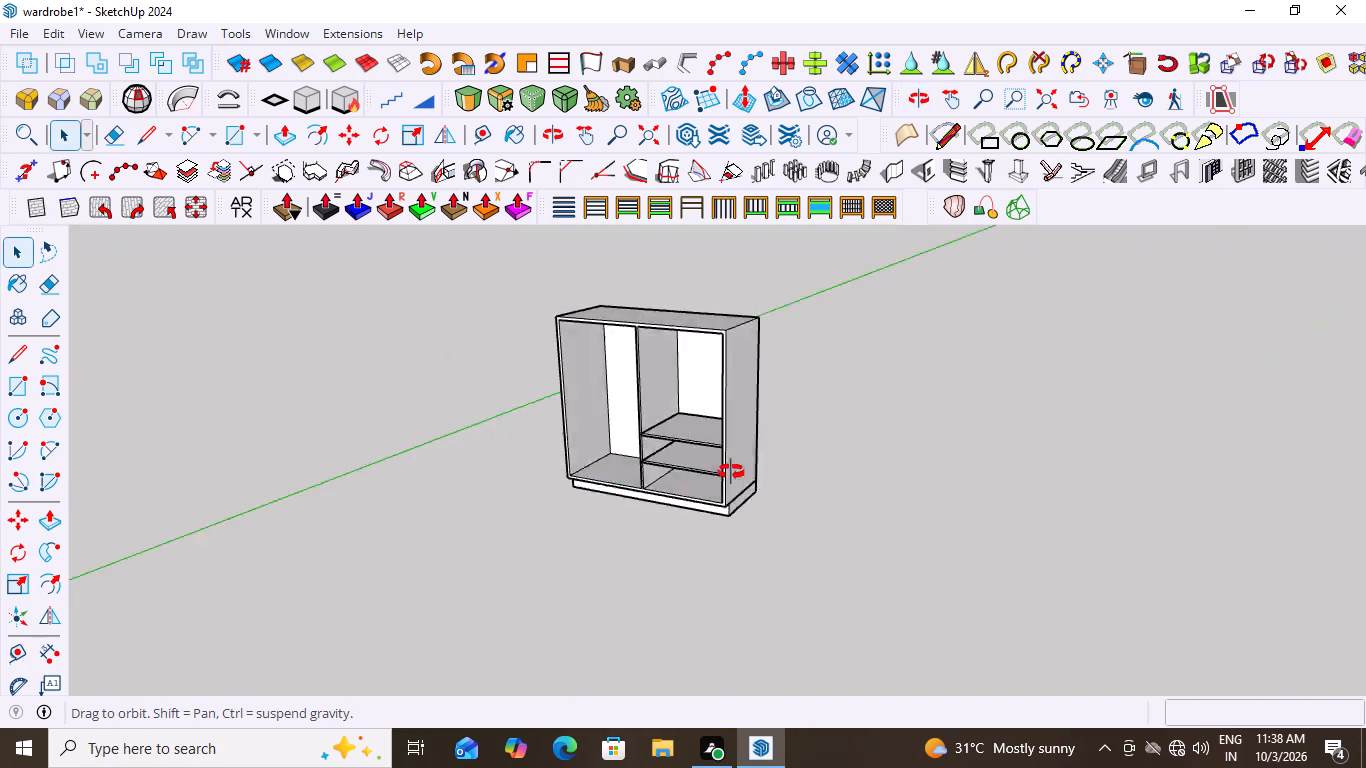
pyautogui.moveTo(731, 472); pyautogui.dragTo(828, 478, button='middle')
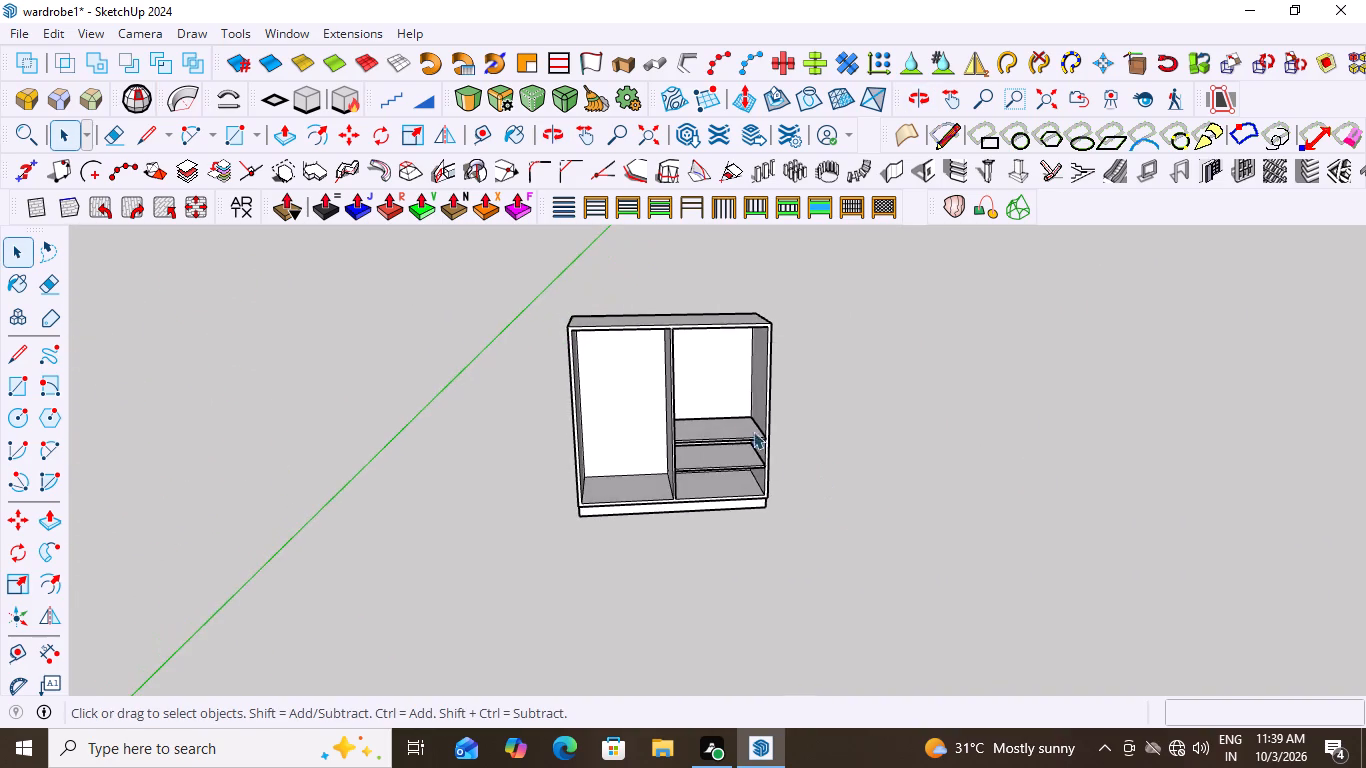
pyautogui.scroll(3, 730, 393)
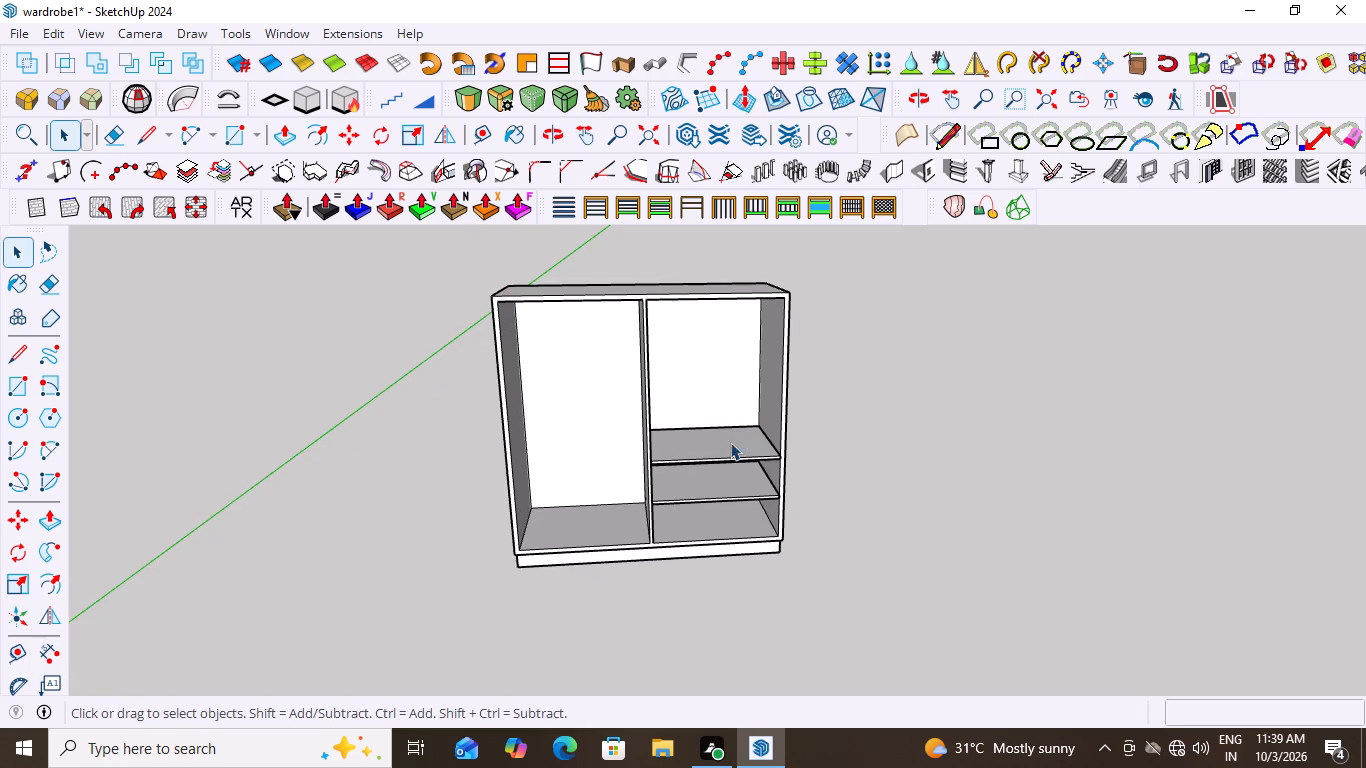
pyautogui.scroll(1, 705, 498)
pyautogui.moveTo(765, 482); pyautogui.dragTo(718, 438, button='middle')
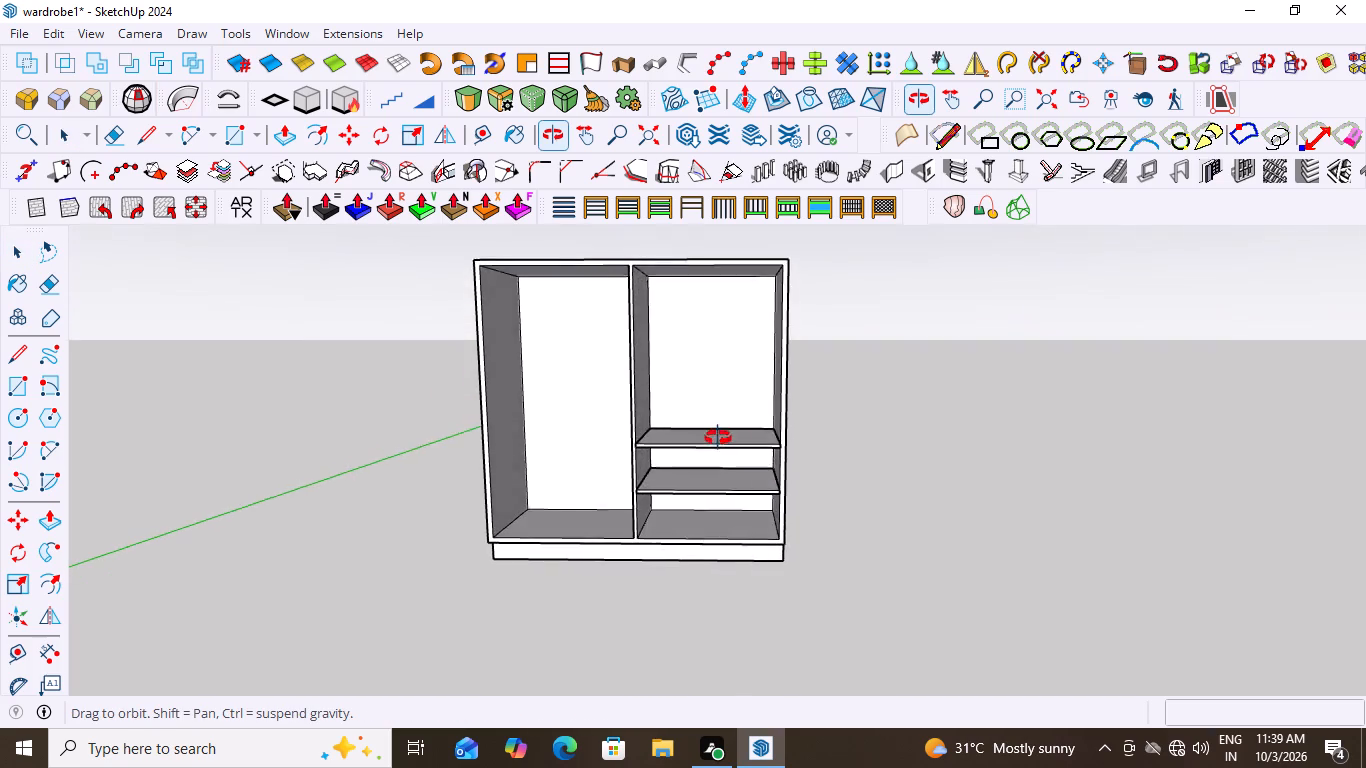
pyautogui.moveTo(718, 438); pyautogui.dragTo(745, 419, button='middle')
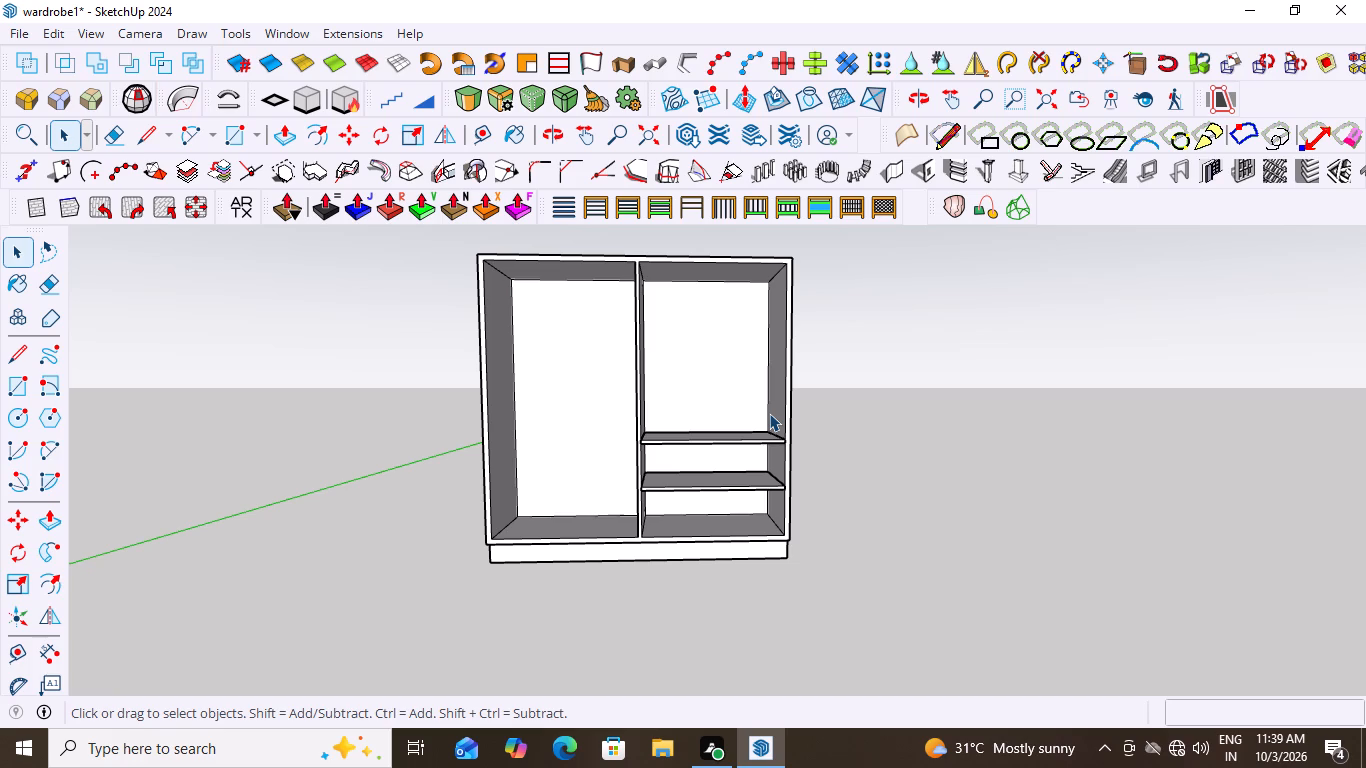
# Copy the upper shelf in the right compartment straight up by 8" to add a third shelf.
pyautogui.scroll(5, 764, 433)
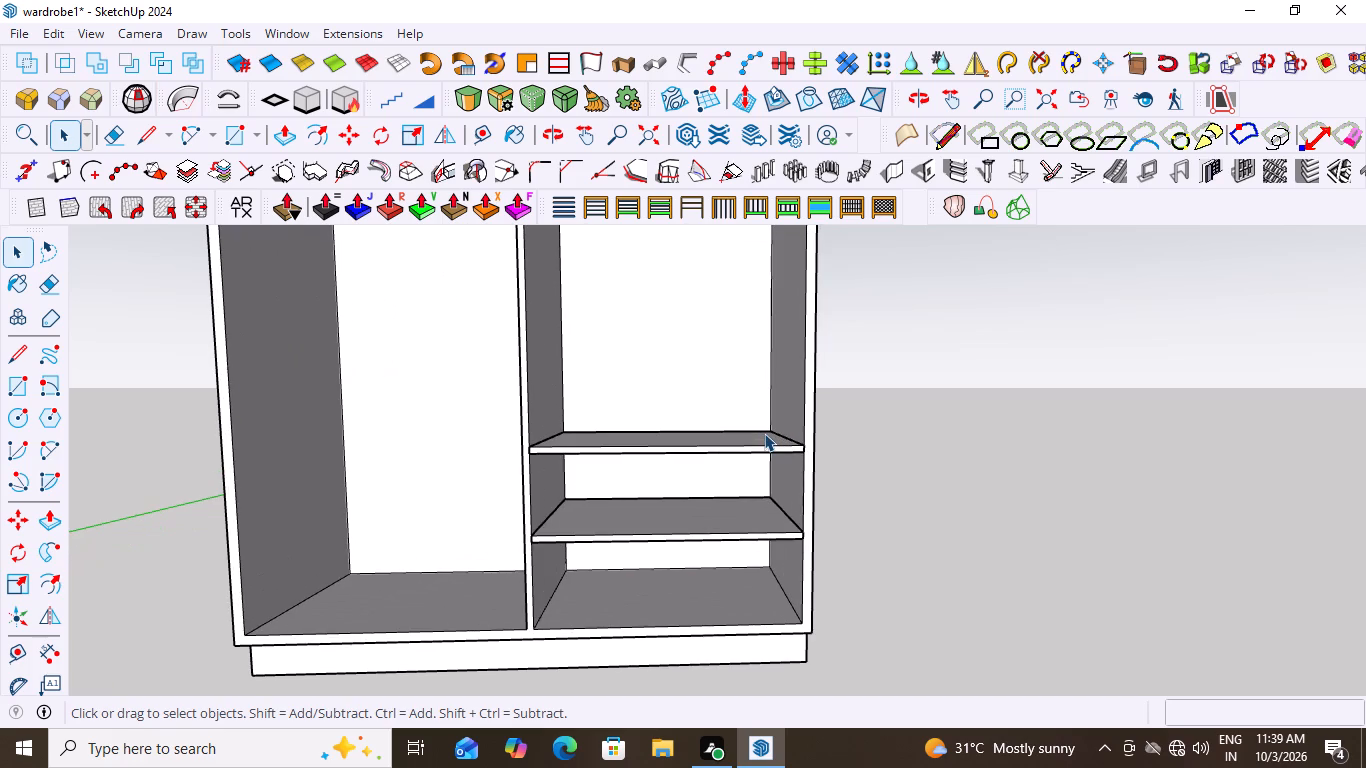
pyautogui.click(760, 451)
pyautogui.press('m')
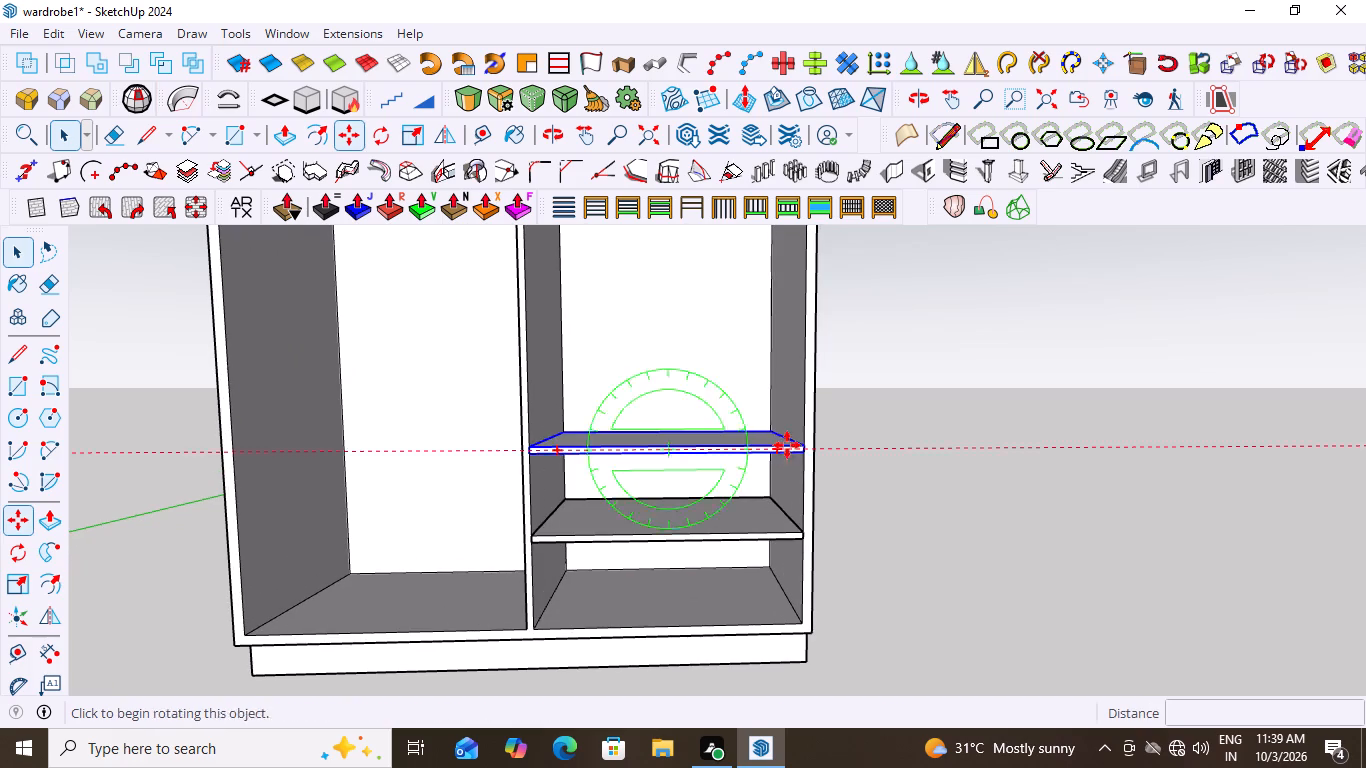
pyautogui.scroll(8, 802, 457)
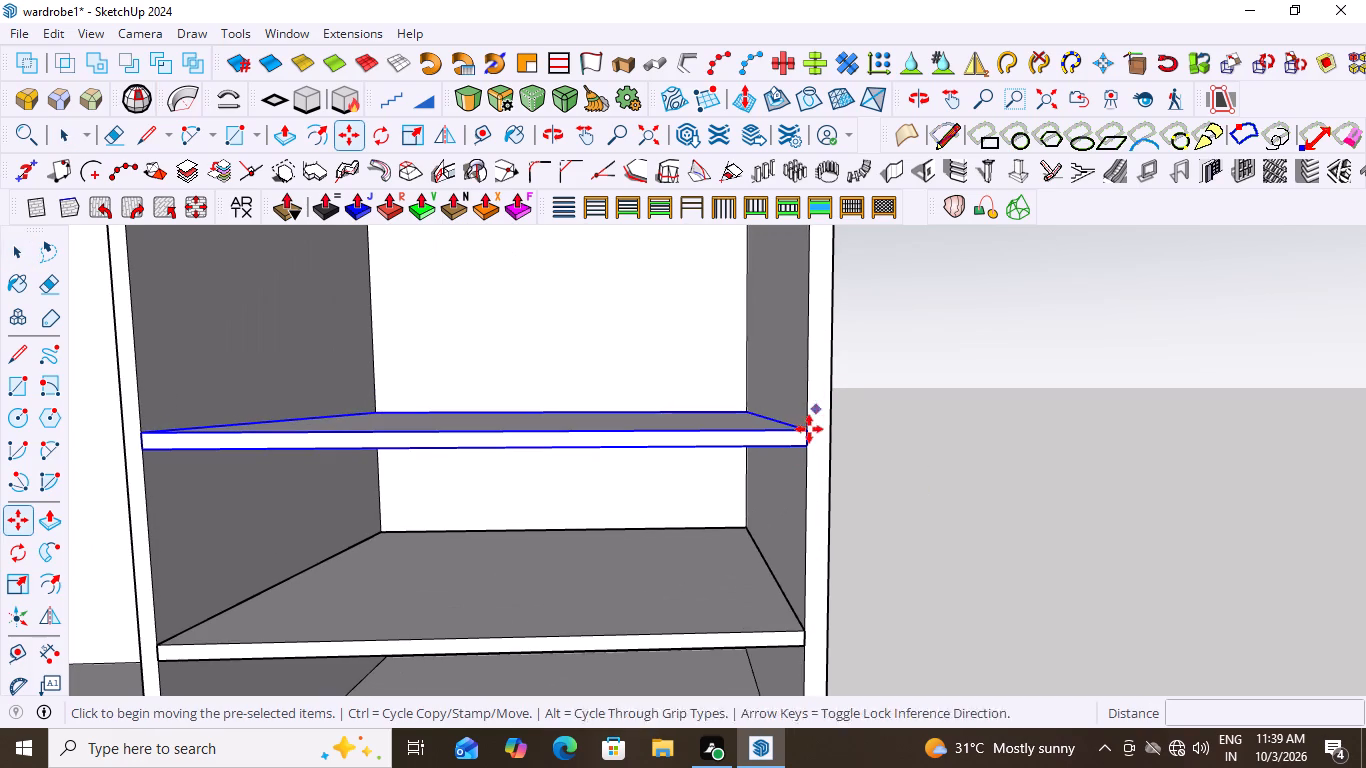
pyautogui.click(804, 447)
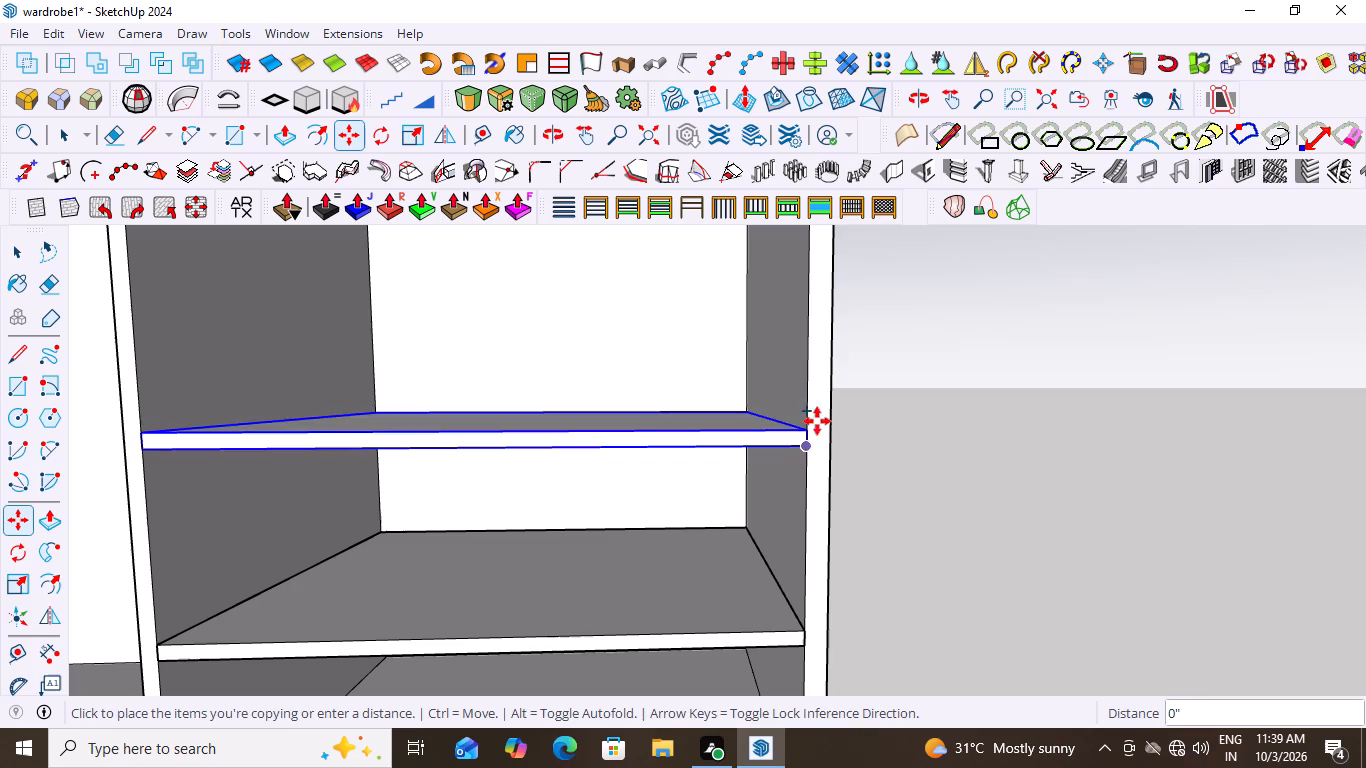
pyautogui.press('8')
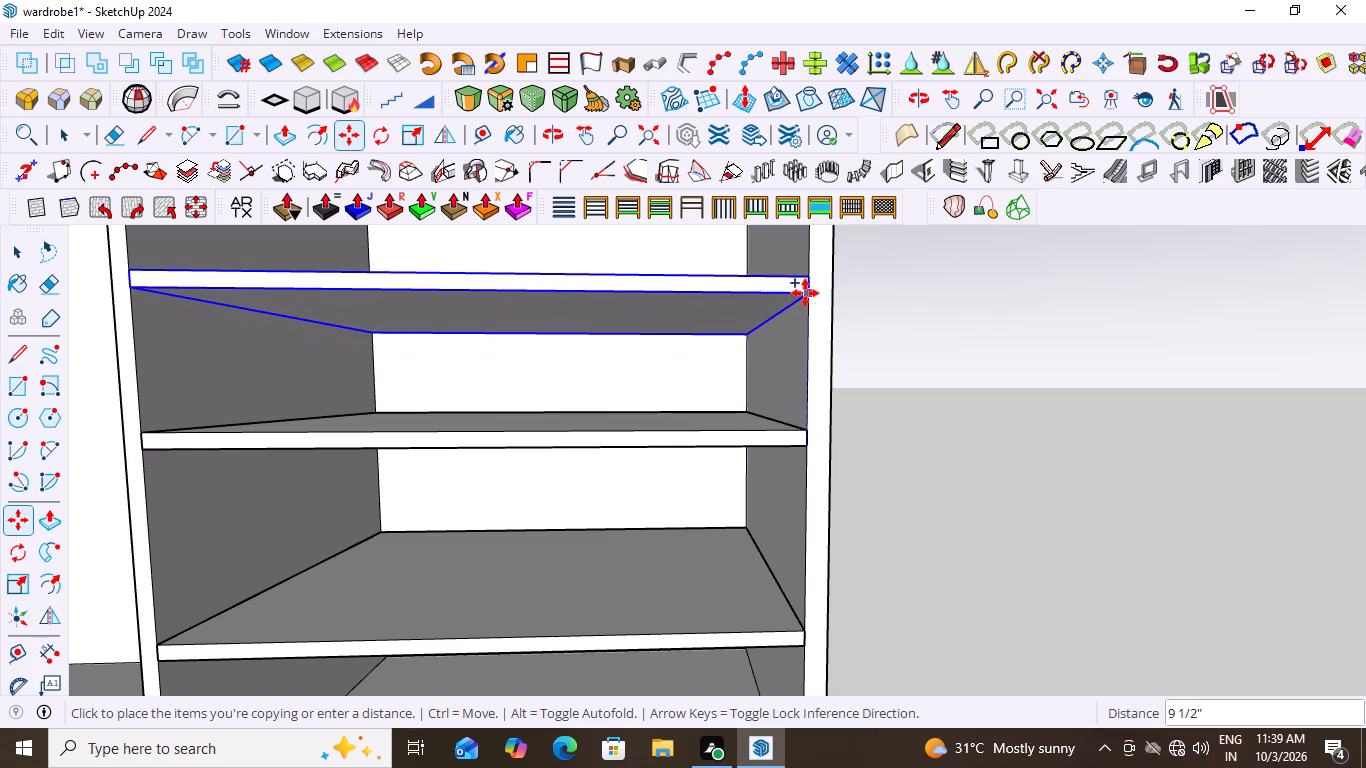
pyautogui.hotkey('shift', '"')
pyautogui.press('Return')
pyautogui.scroll(-2, 995, 439)
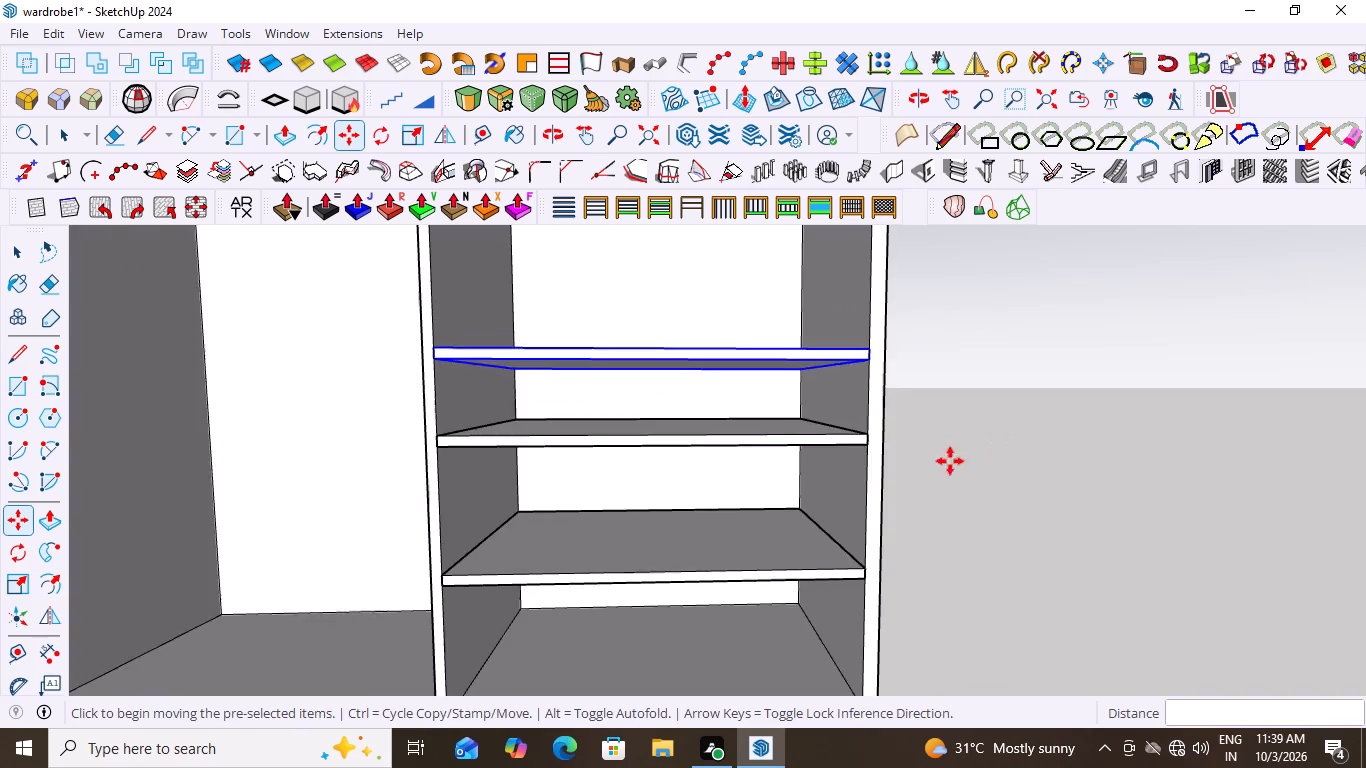
pyautogui.scroll(-5, 950, 461)
pyautogui.moveTo(954, 448); pyautogui.dragTo(940, 524, button='middle')
pyautogui.scroll(-7, 979, 453)
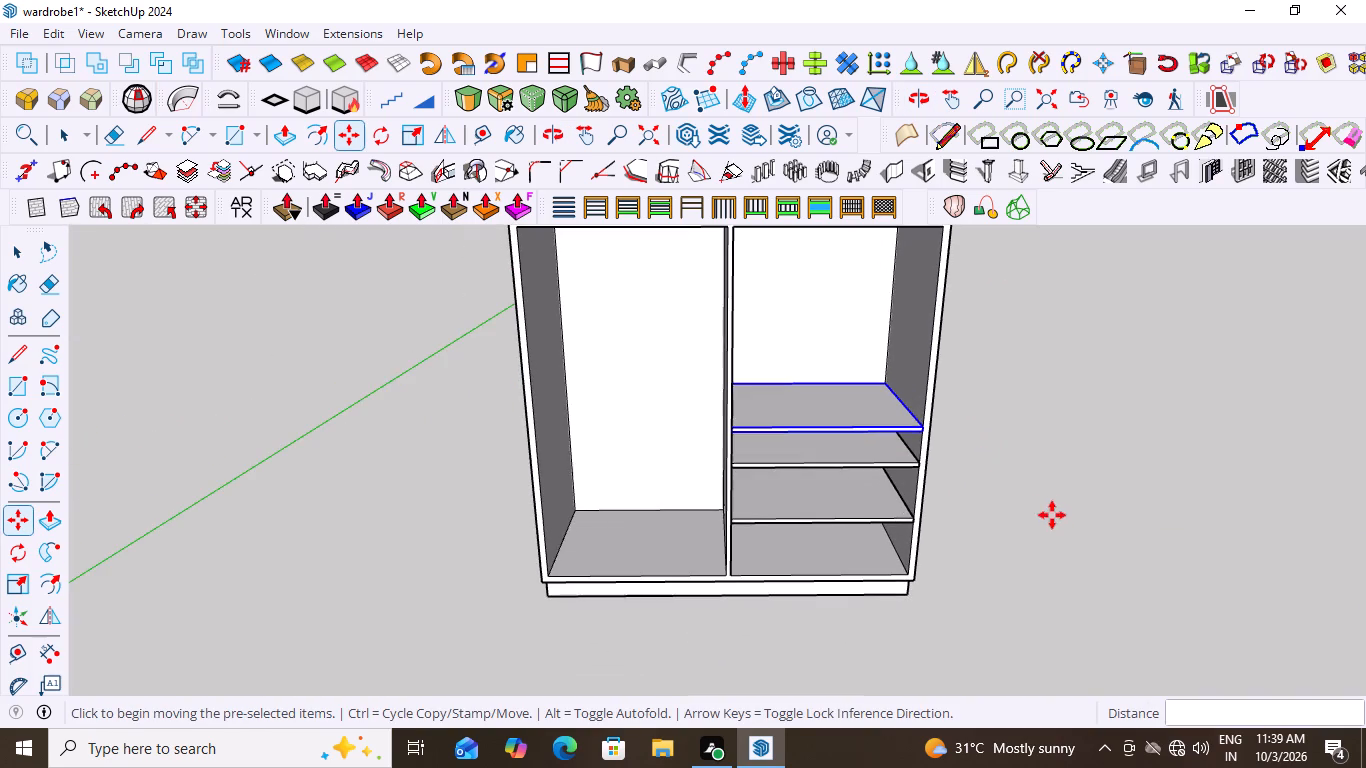
pyautogui.moveTo(1030, 462); pyautogui.dragTo(1010, 381, button='middle')
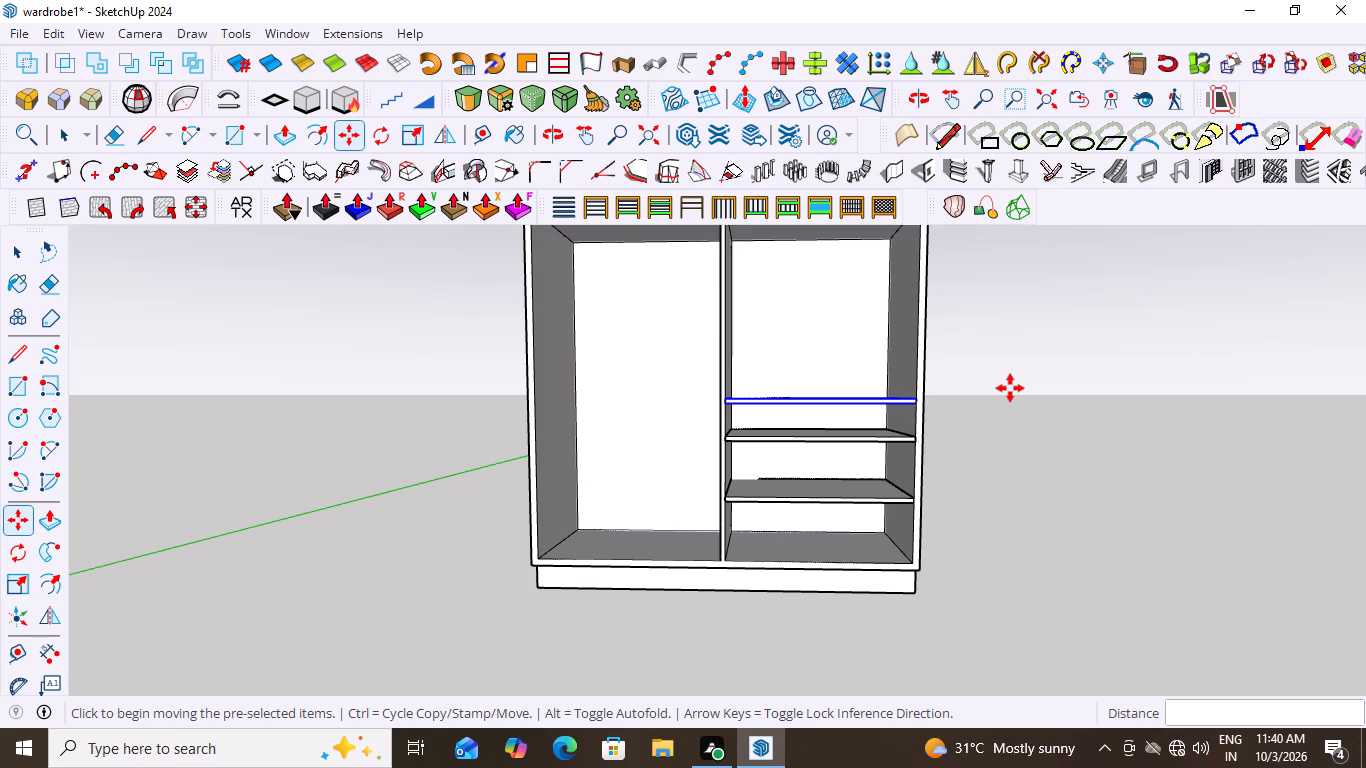
pyautogui.scroll(3, 786, 550)
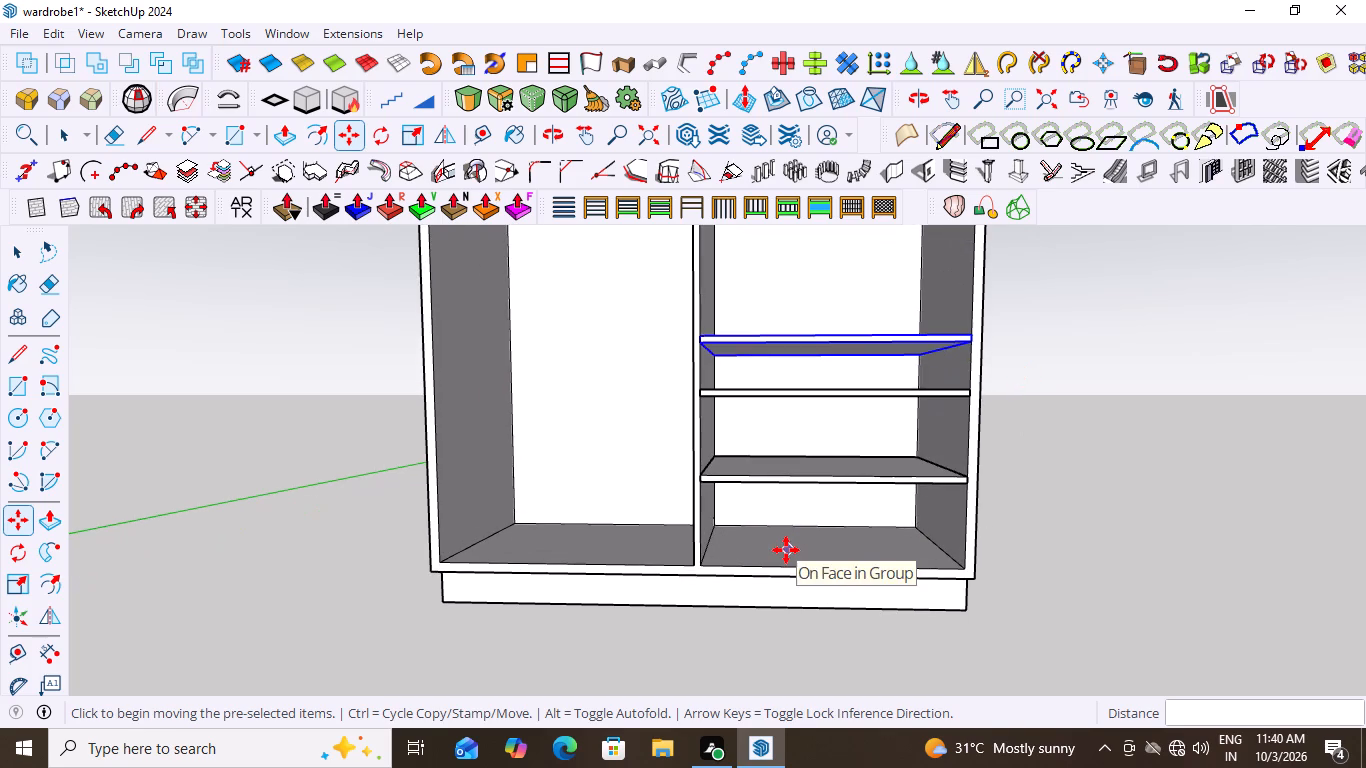
pyautogui.press('space')
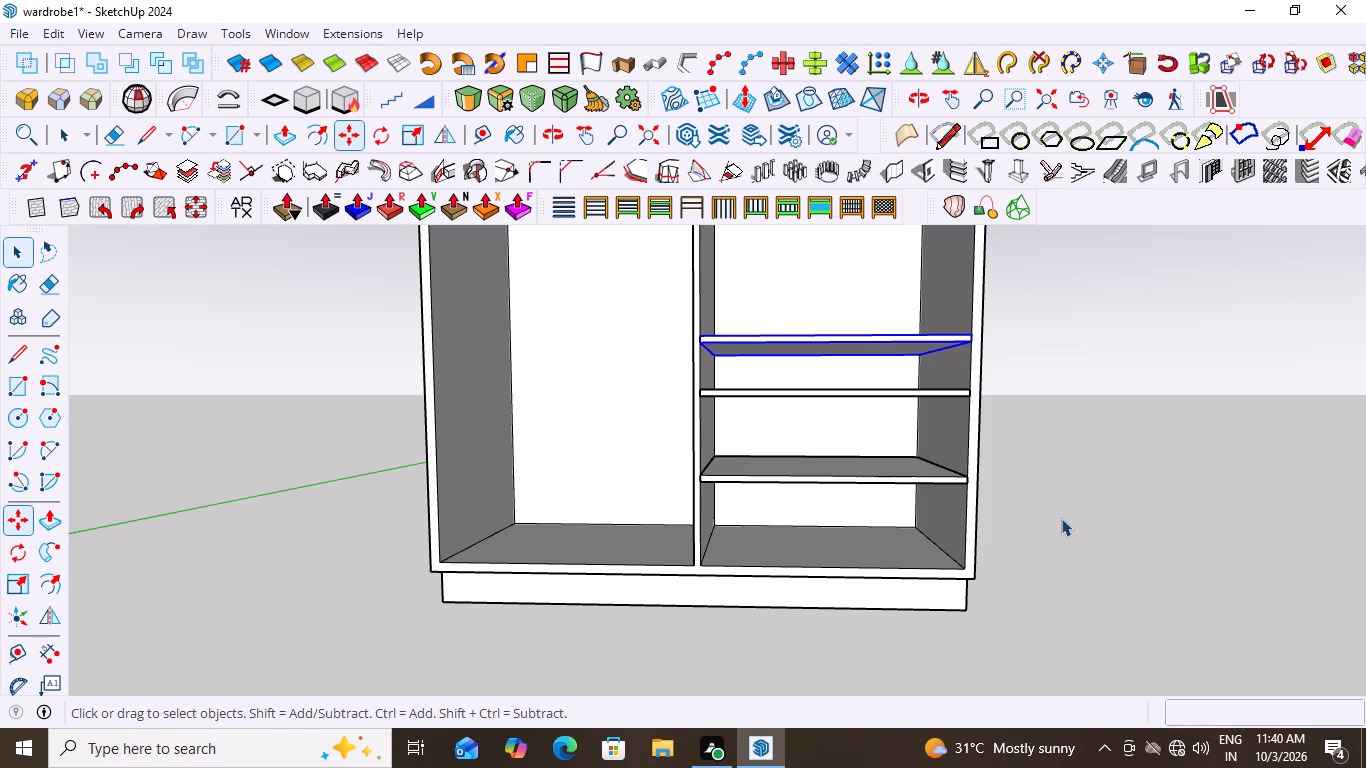
# Inspect the central partition's edges and faces inside the carcass group, down to where it meets the bottom panel.
pyautogui.scroll(-6, 715, 578)
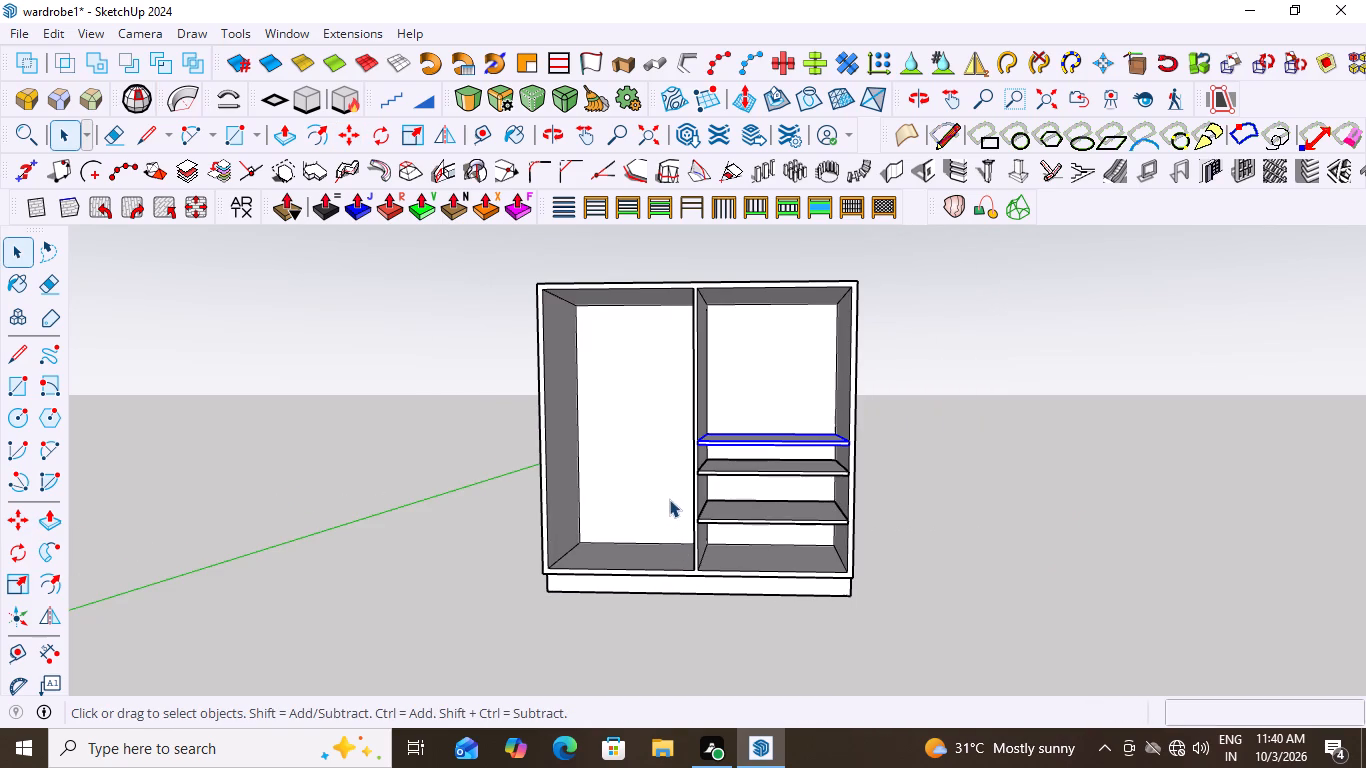
pyautogui.scroll(1, 690, 521)
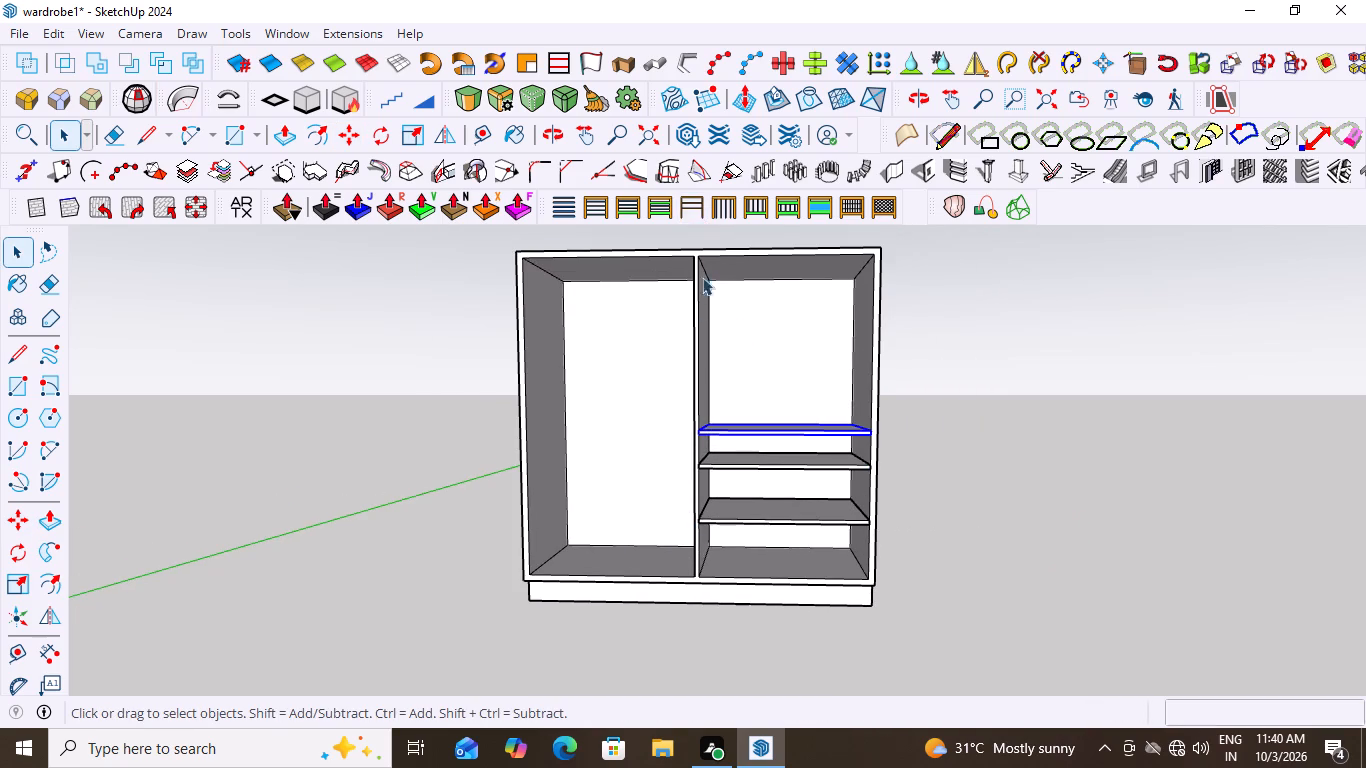
pyautogui.click(699, 284)
pyautogui.doubleClick(699, 284)
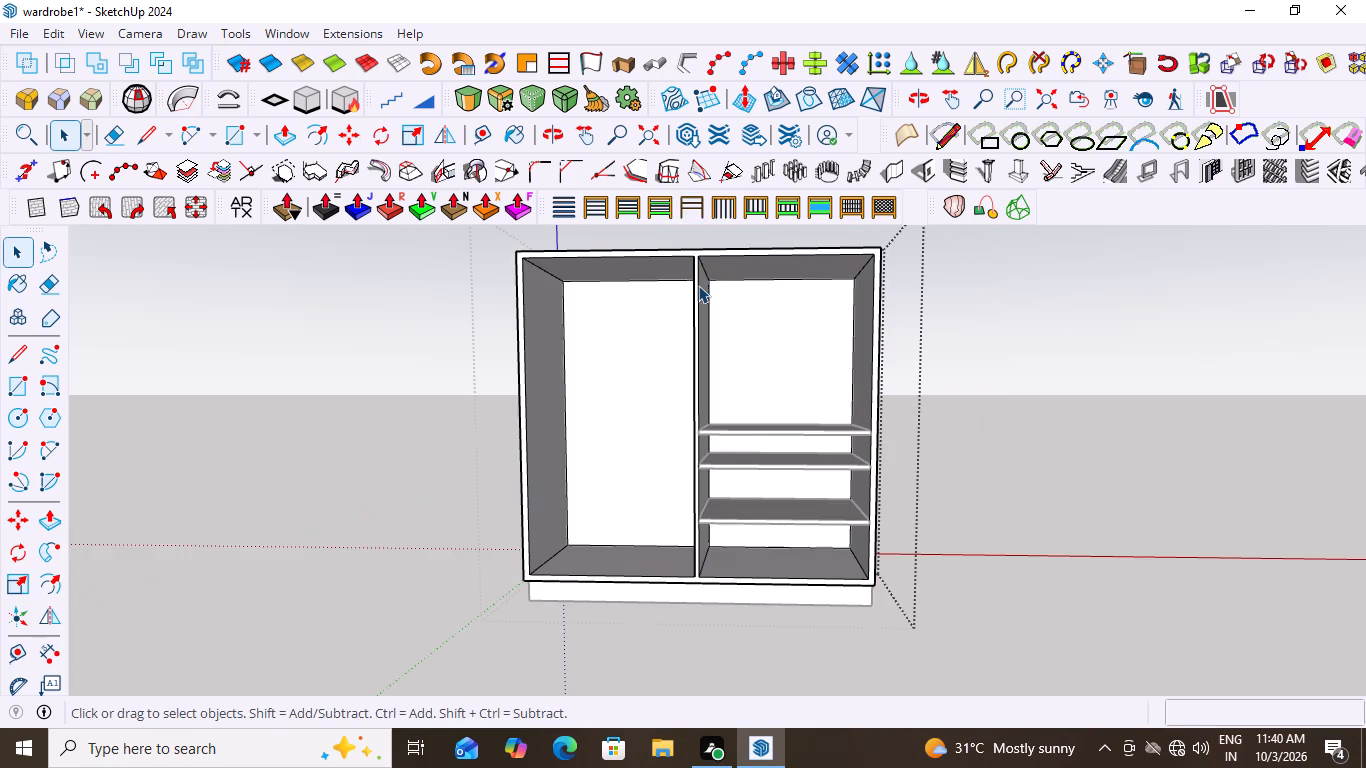
pyautogui.click(698, 285)
pyautogui.tripleClick(696, 285)
pyautogui.doubleClick(657, 313)
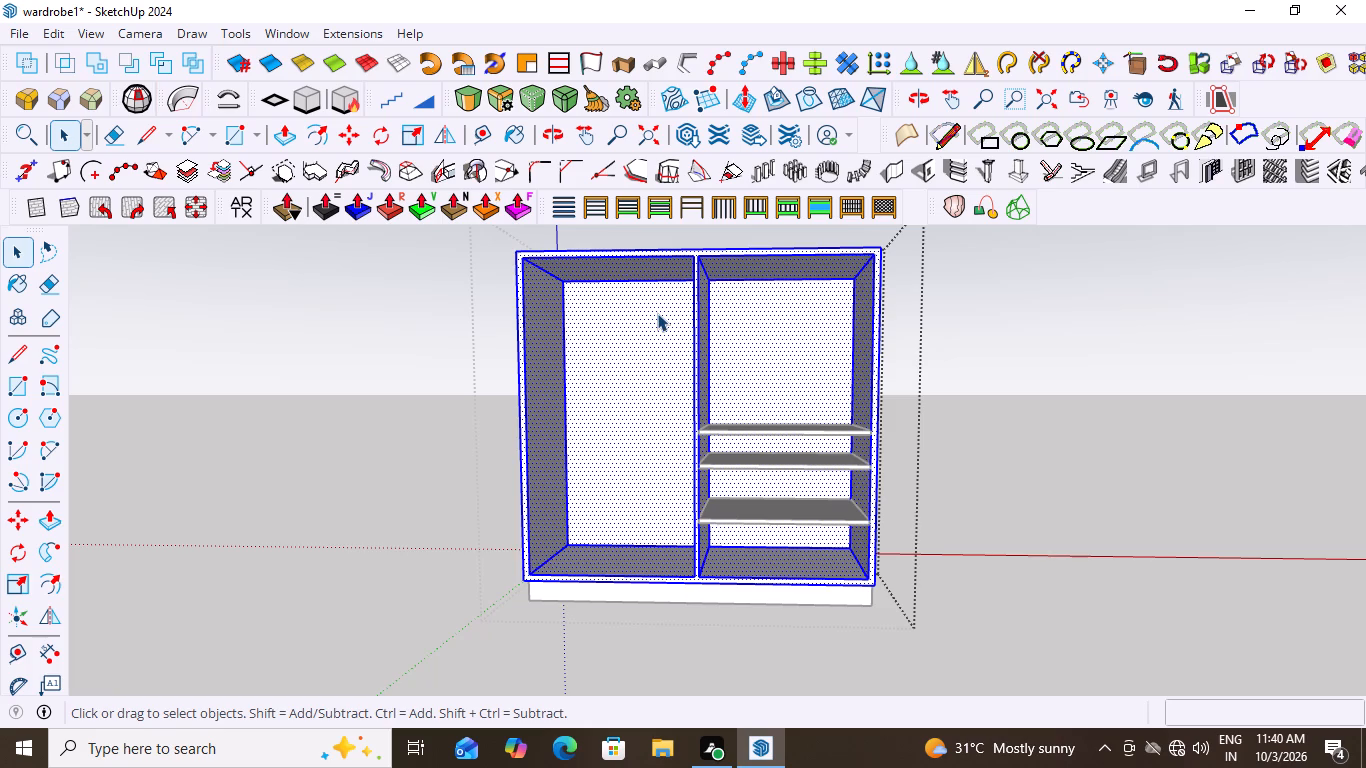
pyautogui.click(693, 311)
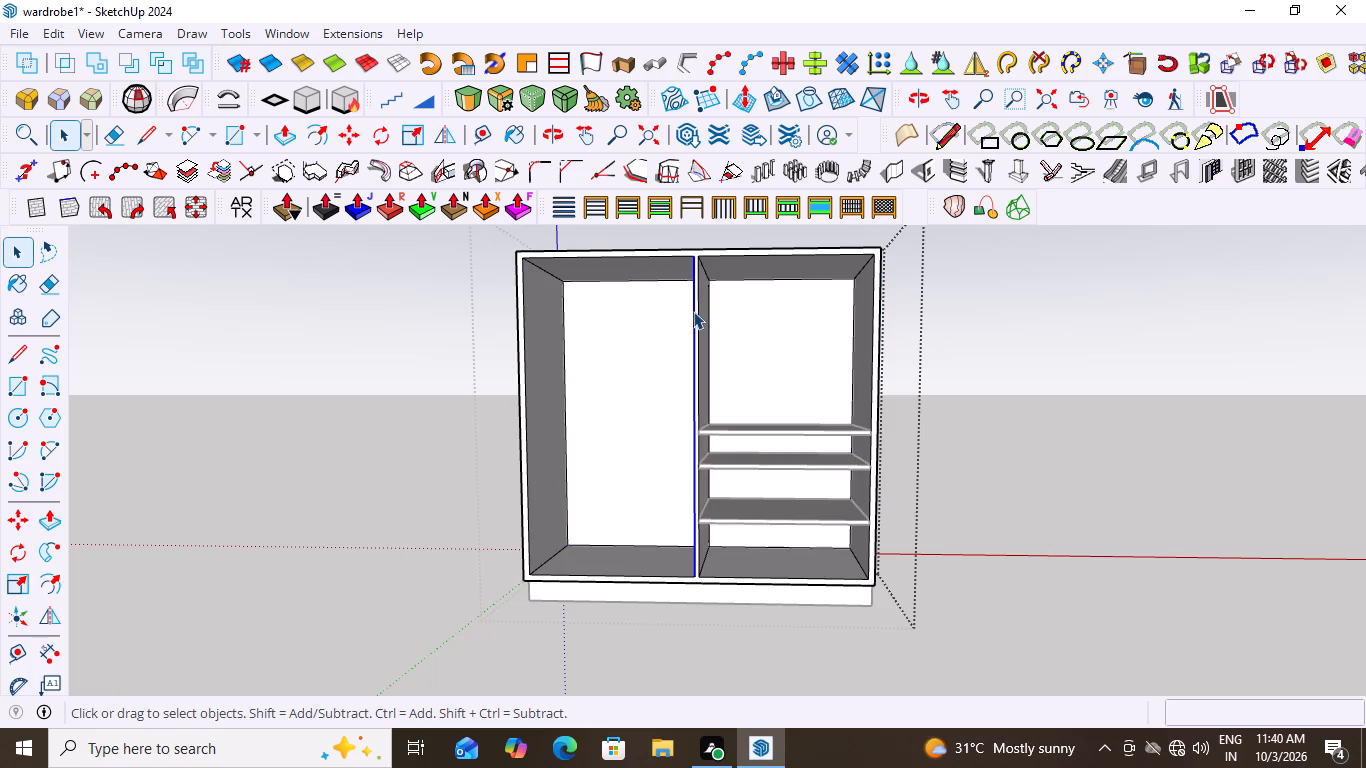
pyautogui.click(697, 314)
pyautogui.click(697, 314)
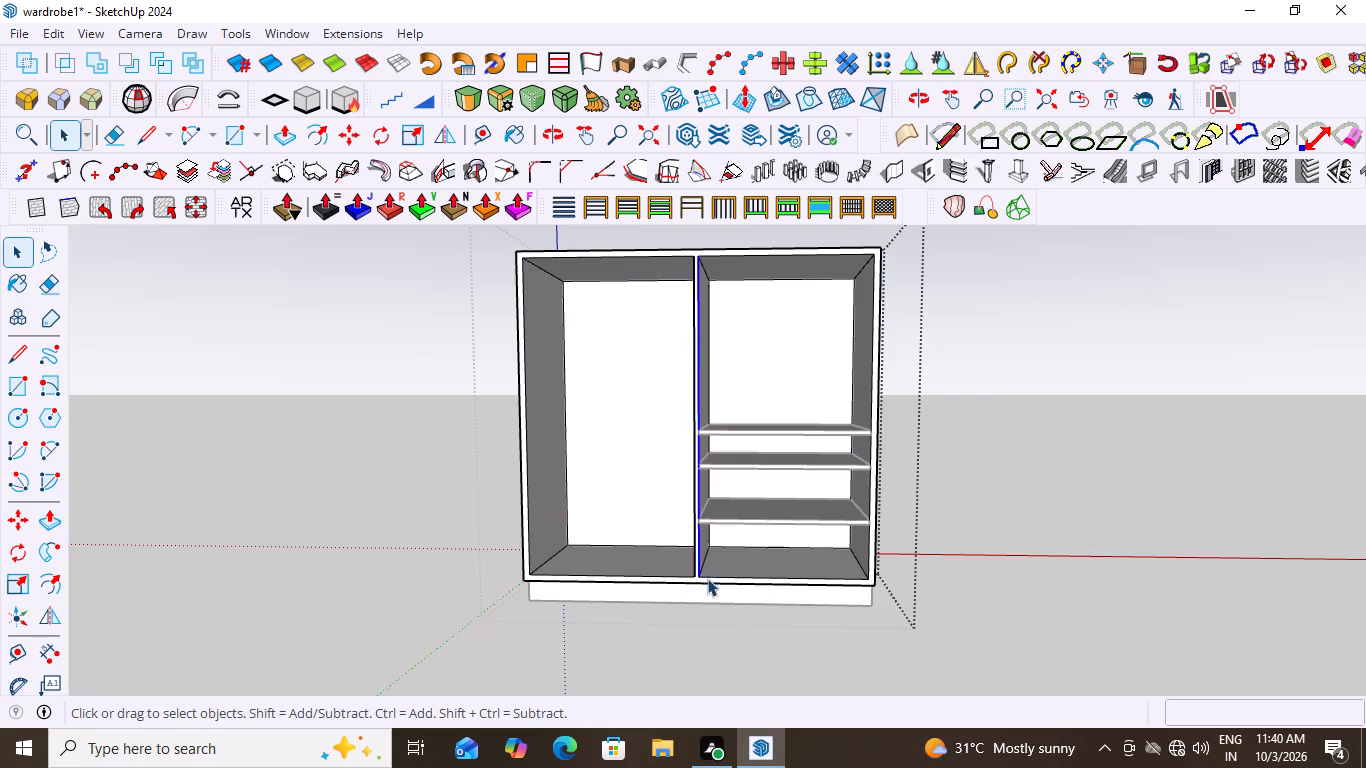
pyautogui.scroll(3, 672, 593)
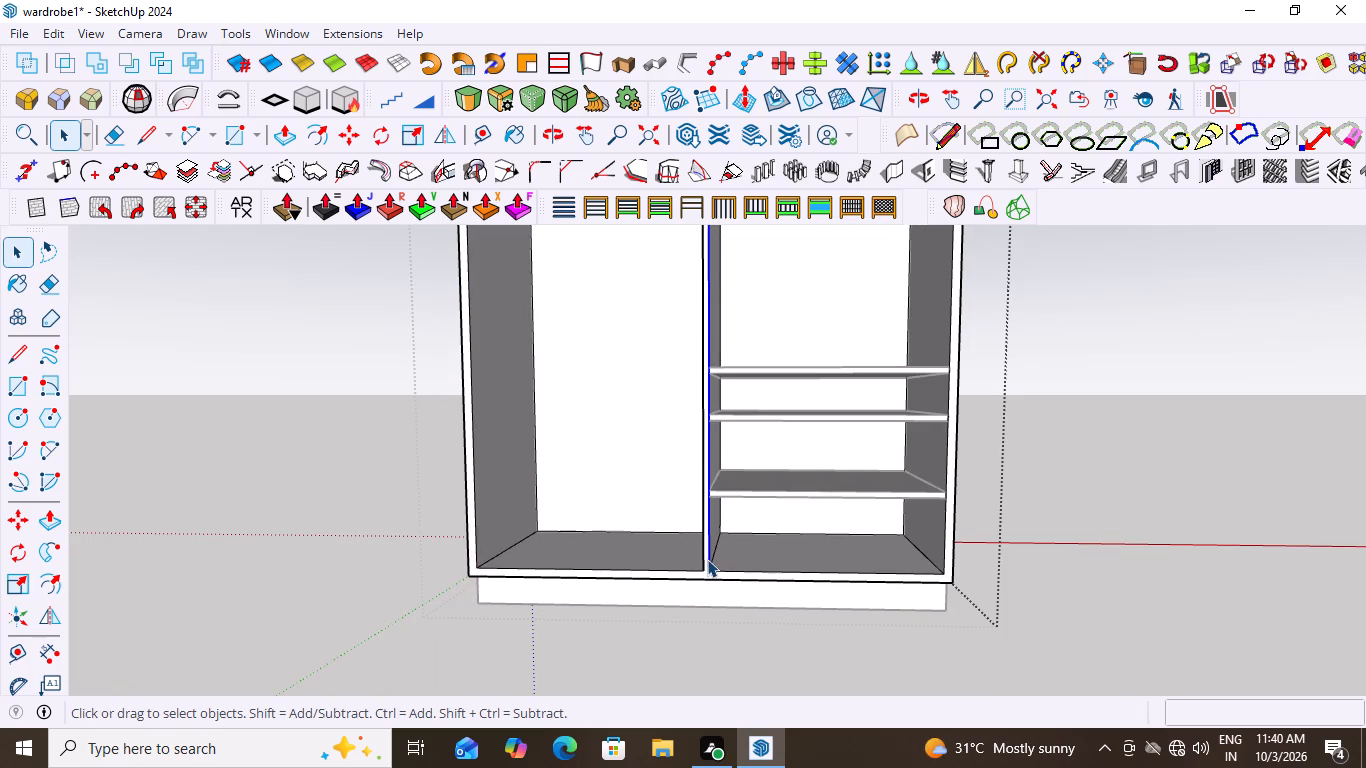
pyautogui.doubleClick(706, 560)
pyautogui.scroll(2, 752, 595)
pyautogui.click(1077, 490)
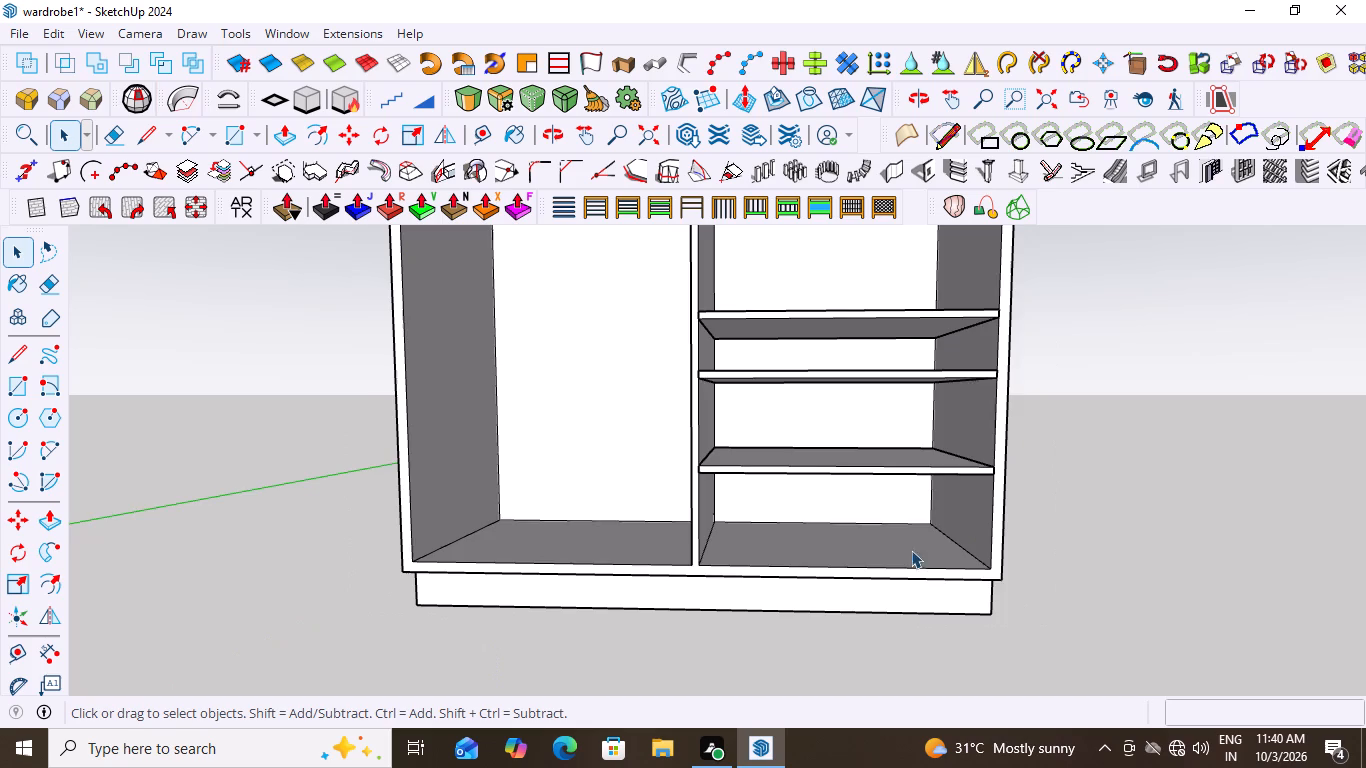
# Draw a 1" line across the foot of the central partition, corner to corner, outside the carcass group.
pyautogui.scroll(-3, 782, 572)
pyautogui.scroll(9, 674, 574)
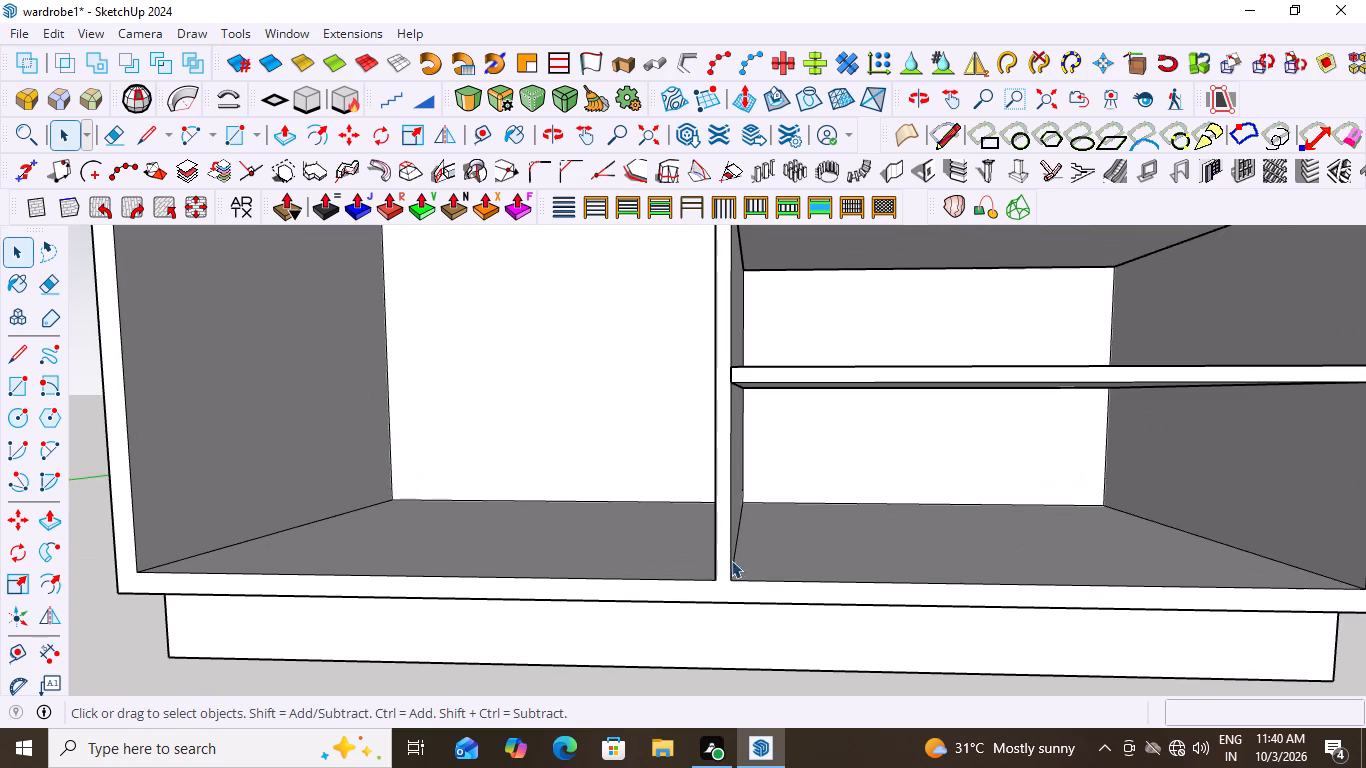
pyautogui.press('l')
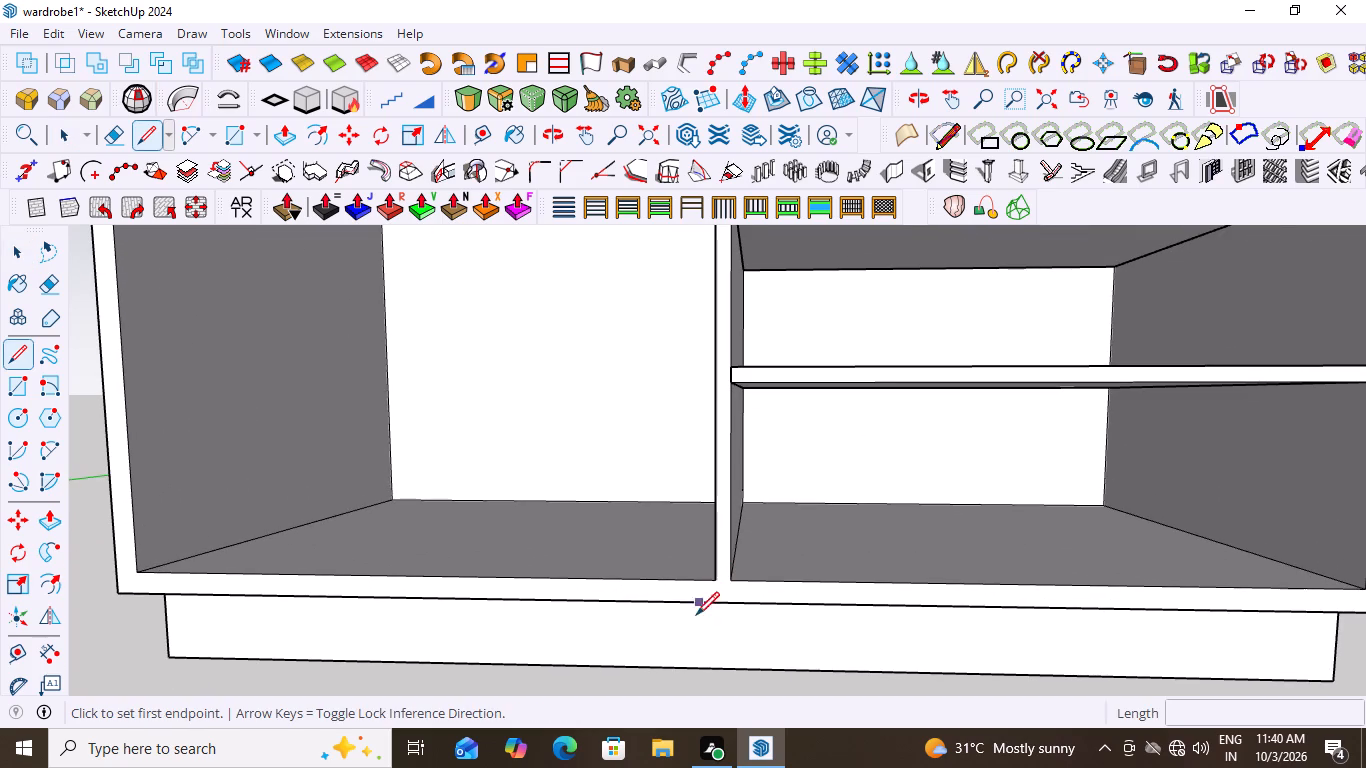
pyautogui.scroll(5, 722, 609)
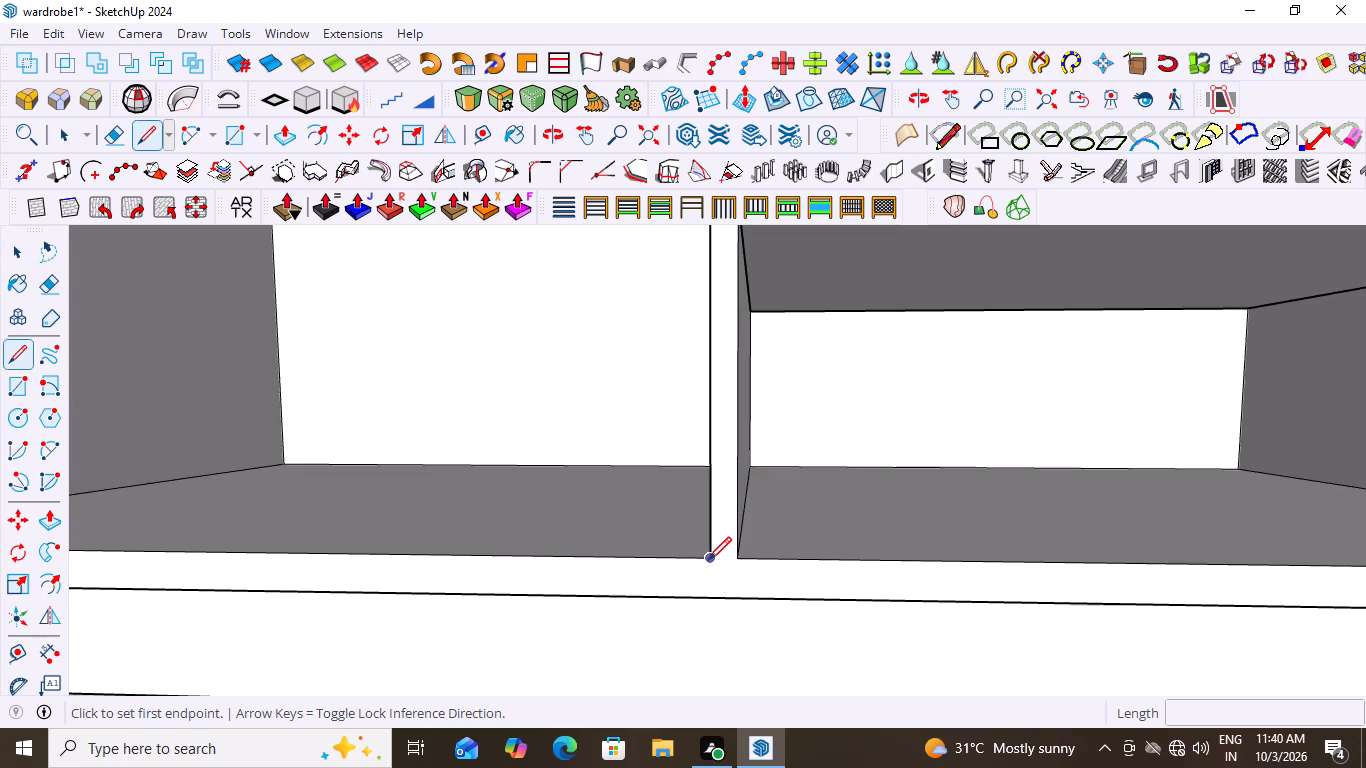
pyautogui.click(710, 560)
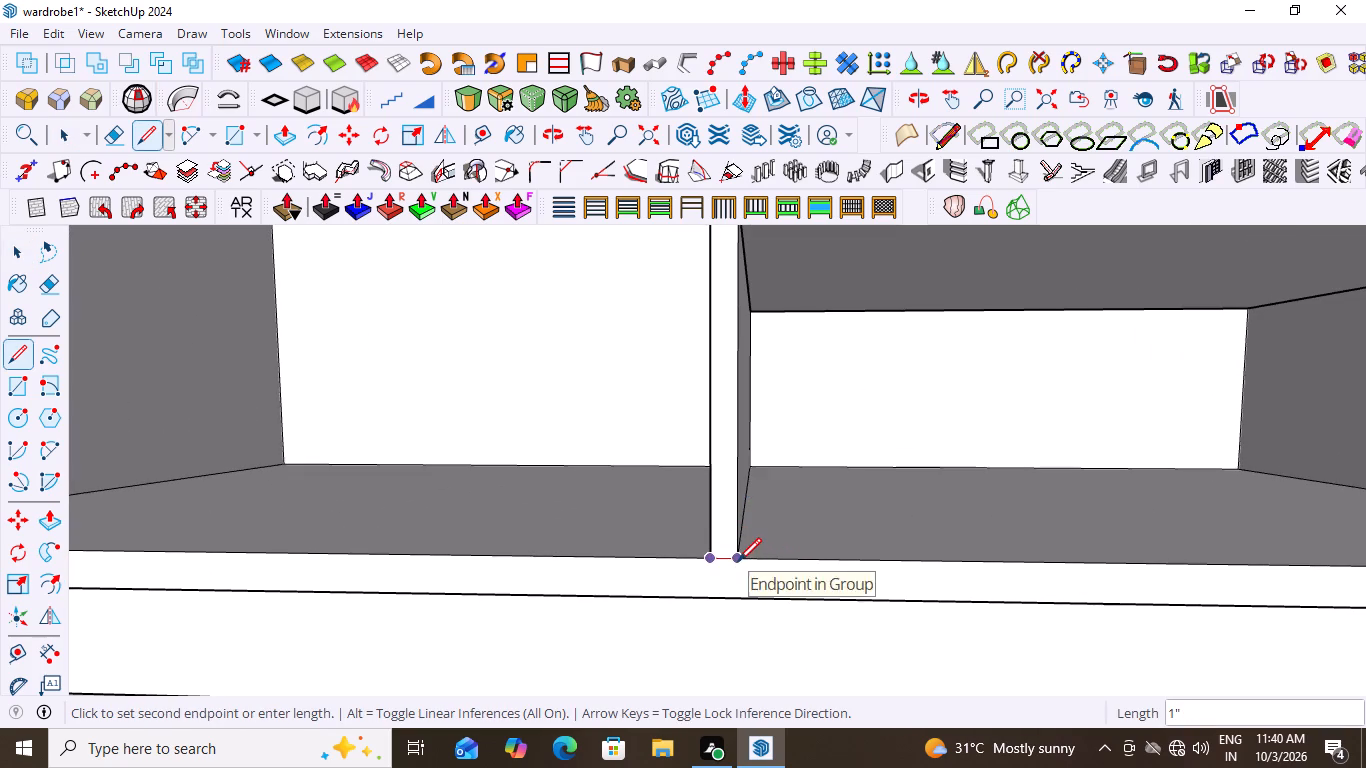
pyautogui.click(738, 560)
pyautogui.press('space')
# Check inside the carcass group whether the partition's front face can be selected separately from the surrounding frame.
pyautogui.click(721, 503)
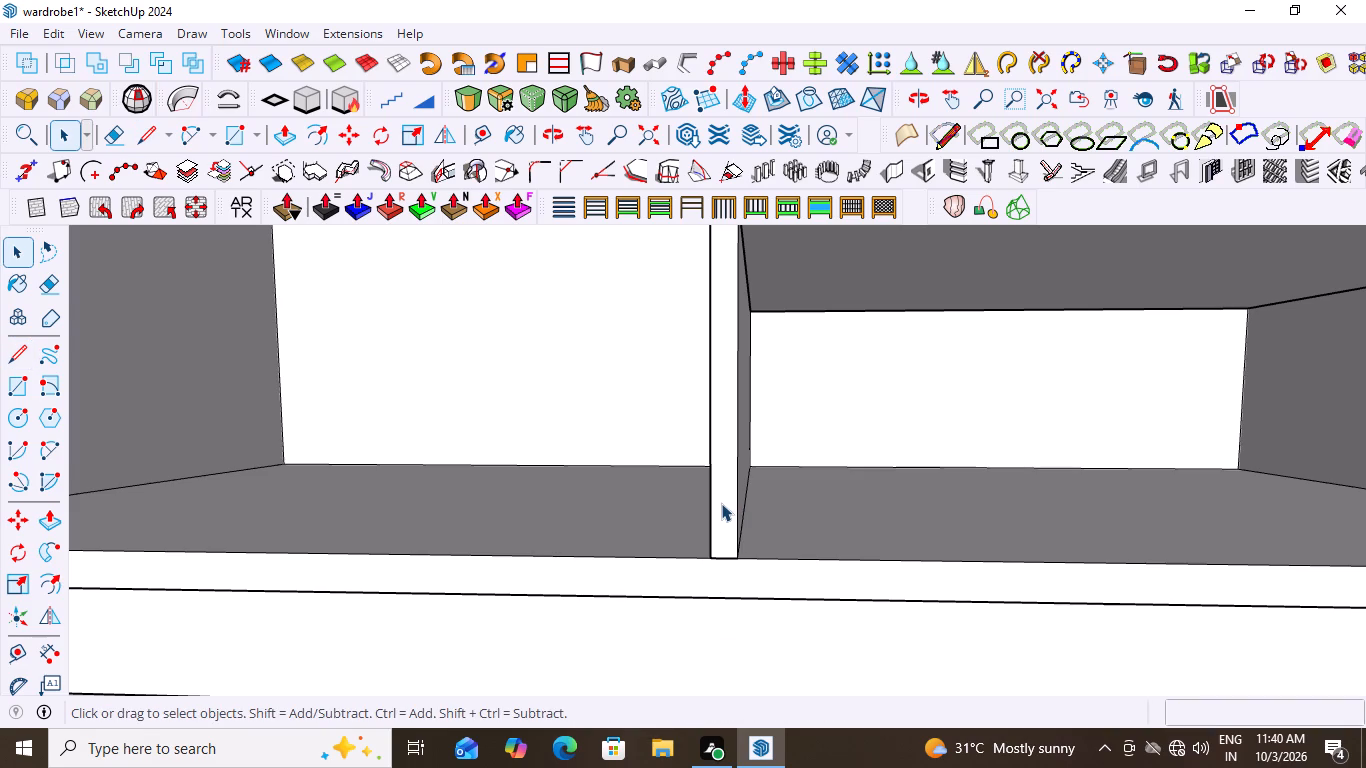
pyautogui.doubleClick(721, 503)
pyautogui.click(721, 503)
pyautogui.doubleClick(721, 503)
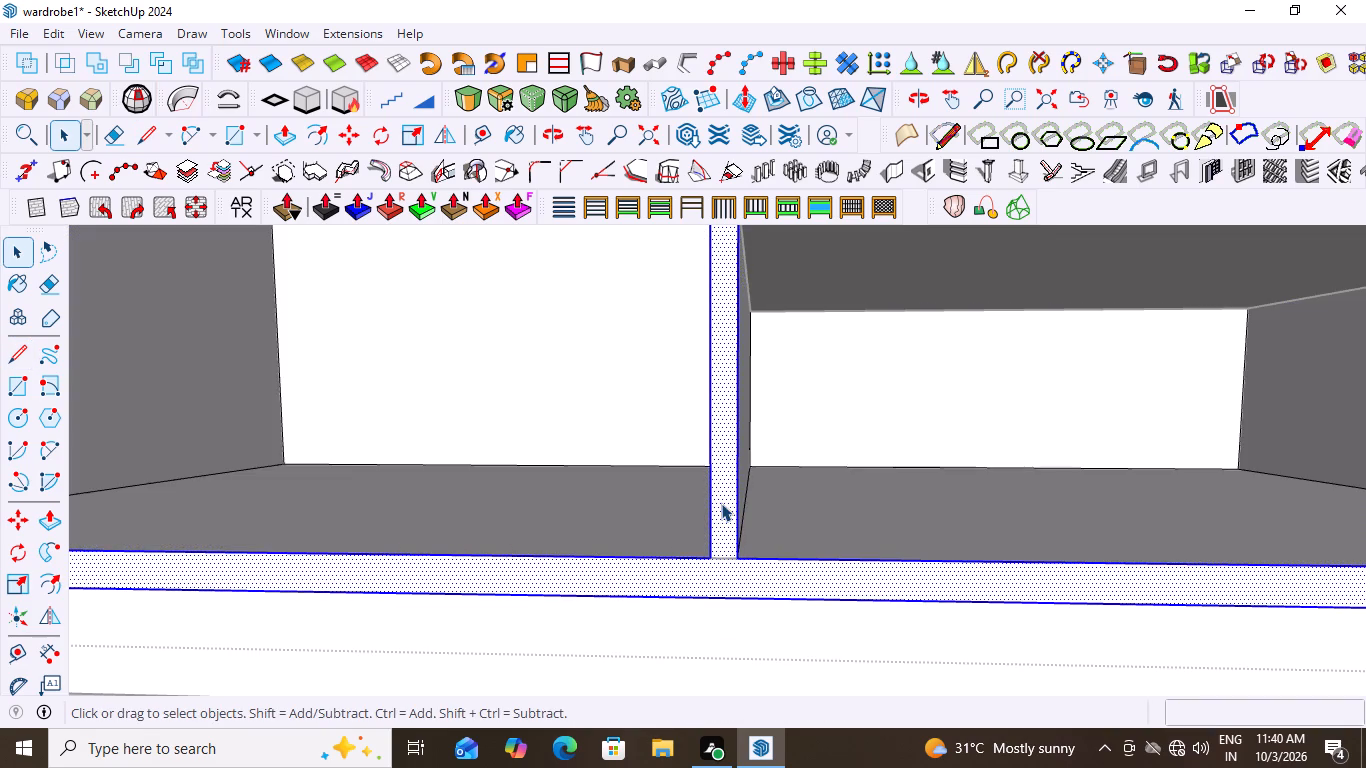
pyautogui.scroll(-14, 612, 553)
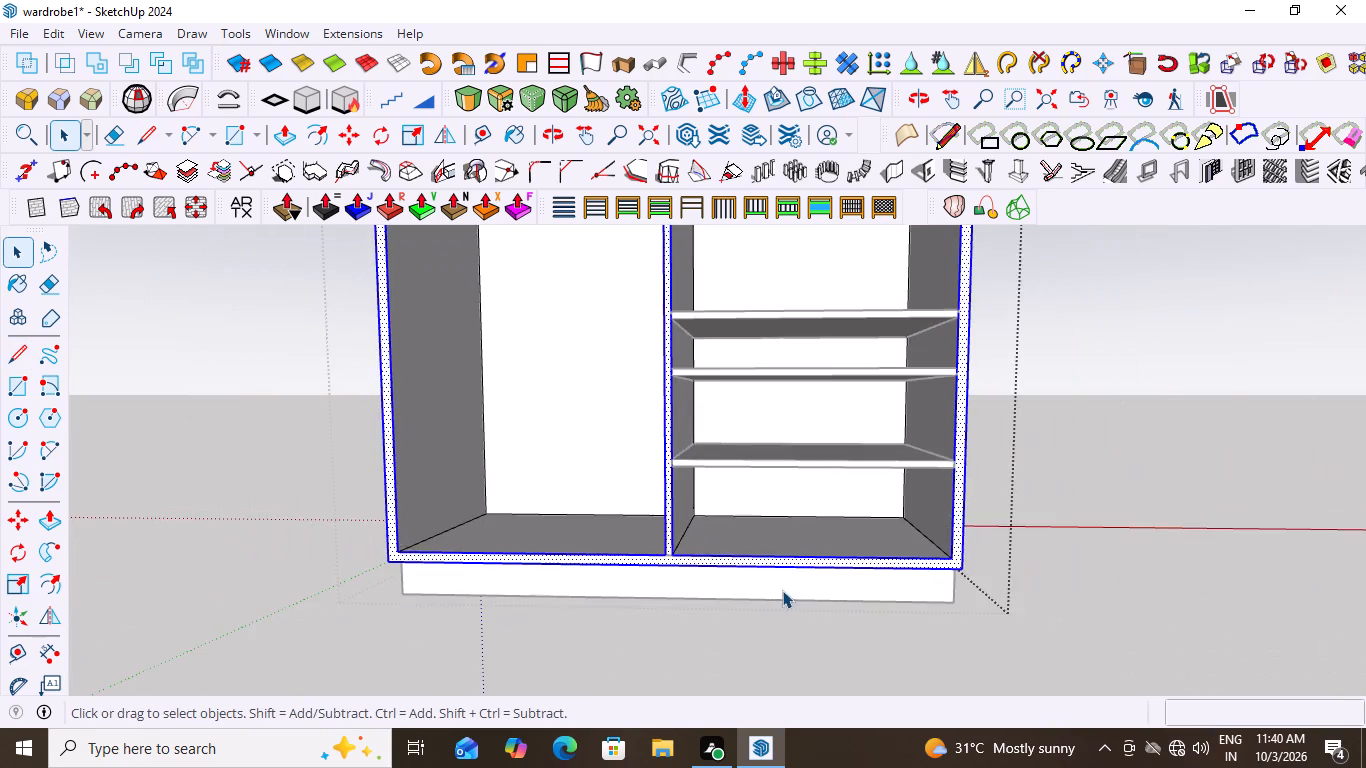
pyautogui.scroll(-1, 817, 600)
pyautogui.click(1106, 477)
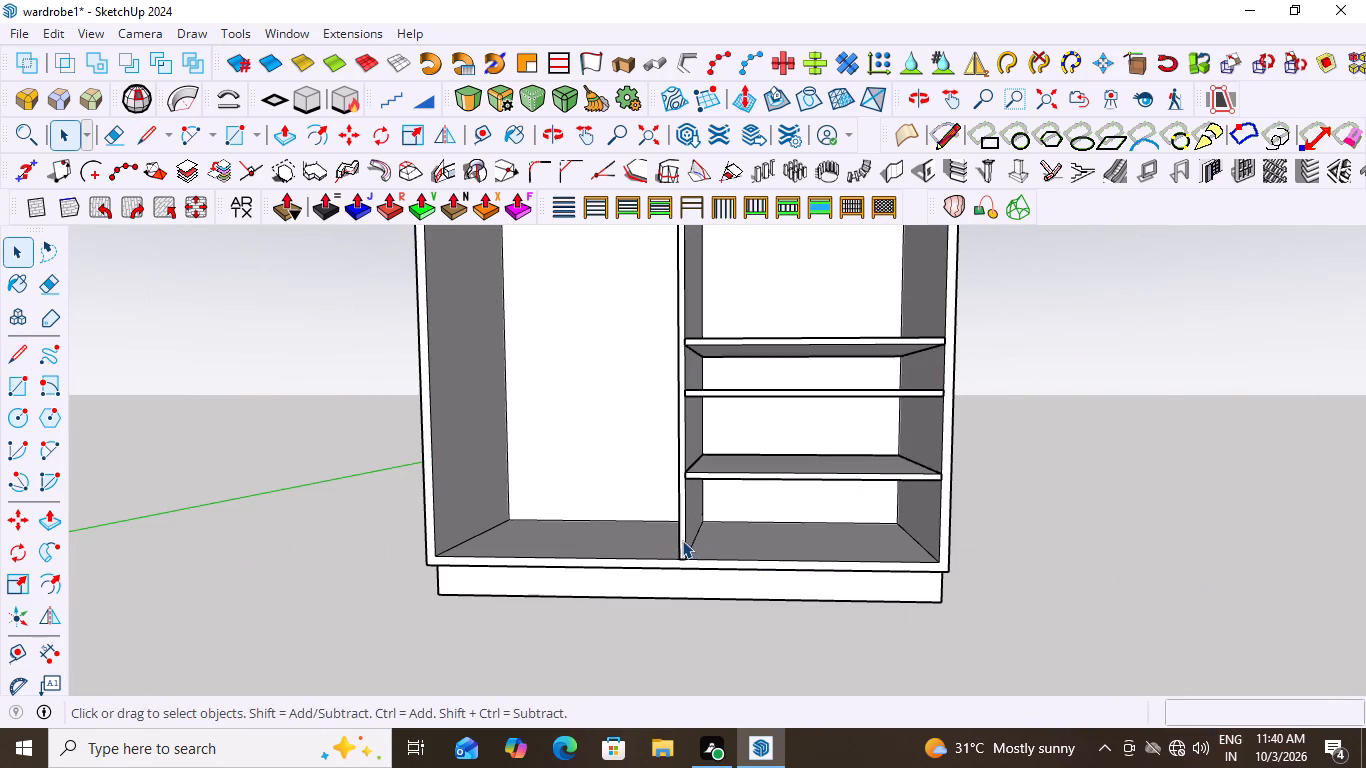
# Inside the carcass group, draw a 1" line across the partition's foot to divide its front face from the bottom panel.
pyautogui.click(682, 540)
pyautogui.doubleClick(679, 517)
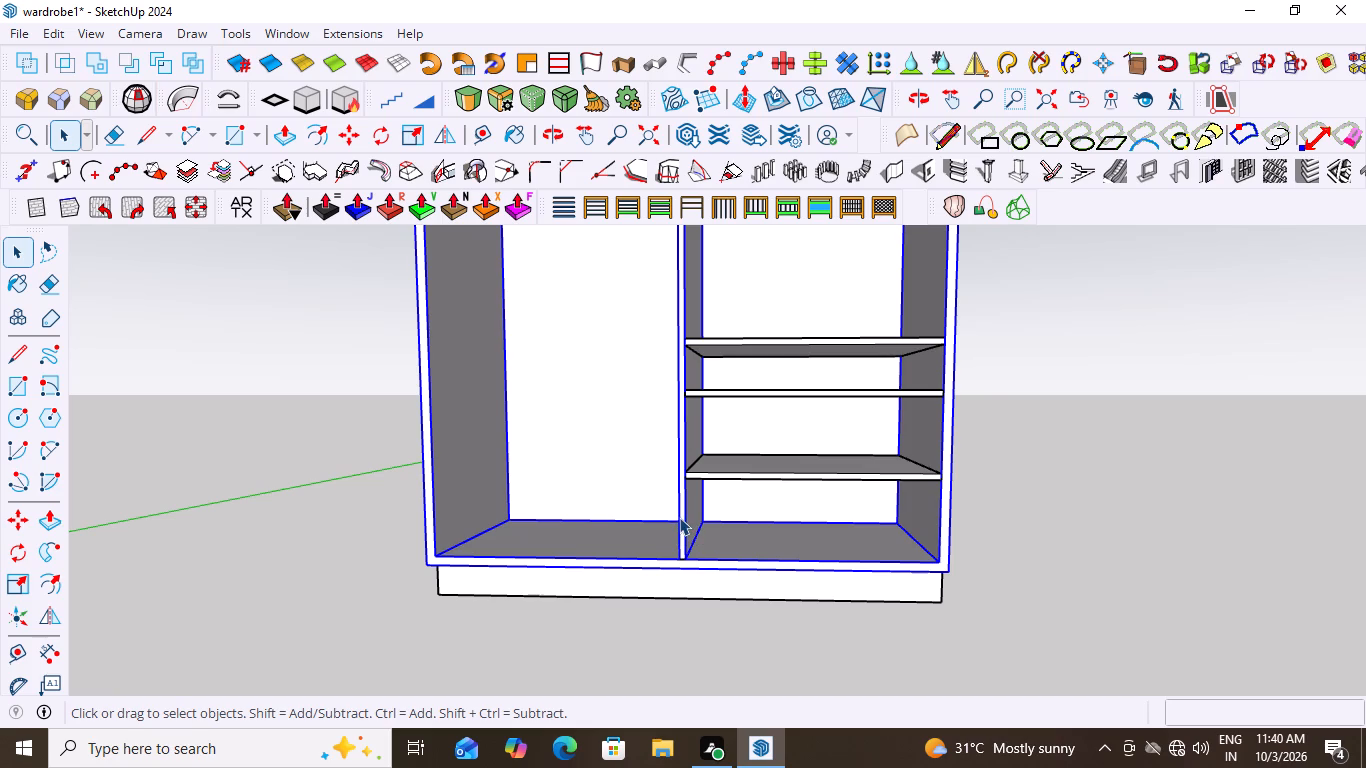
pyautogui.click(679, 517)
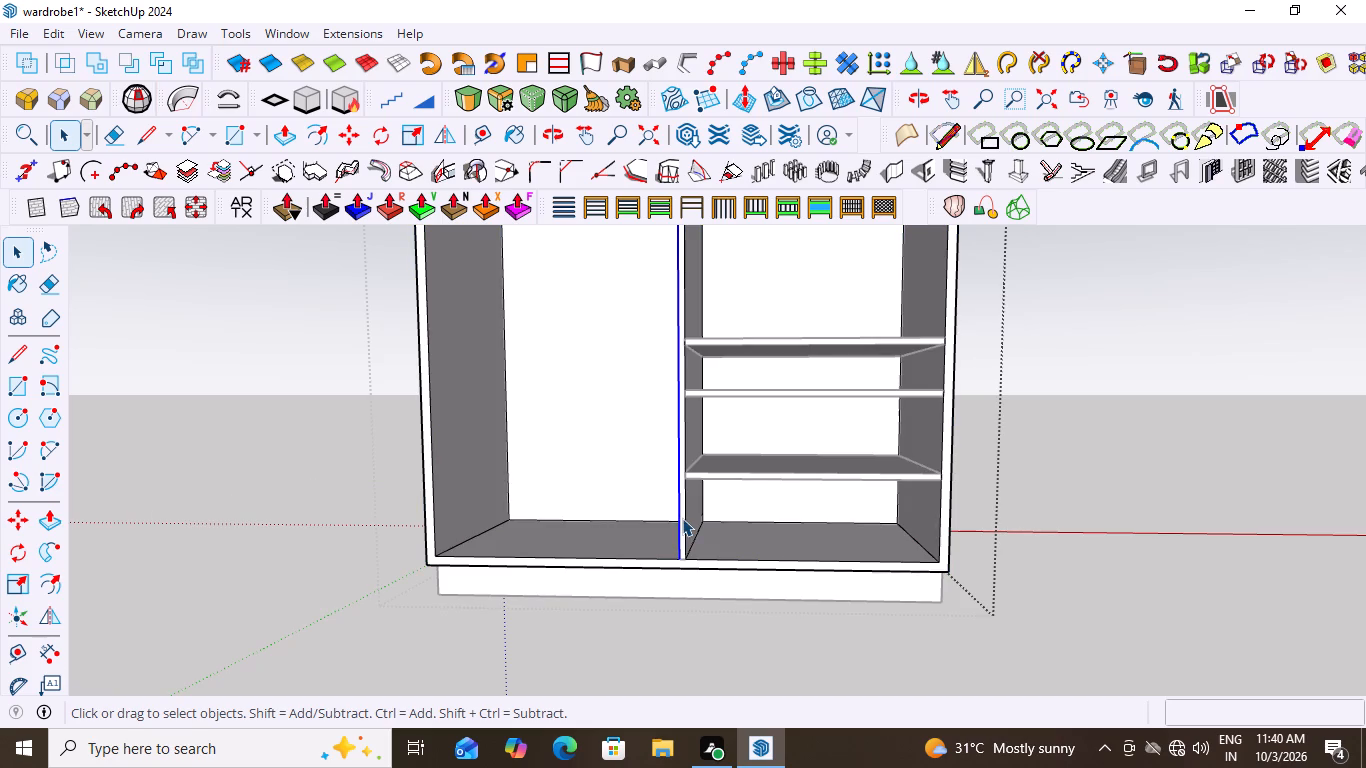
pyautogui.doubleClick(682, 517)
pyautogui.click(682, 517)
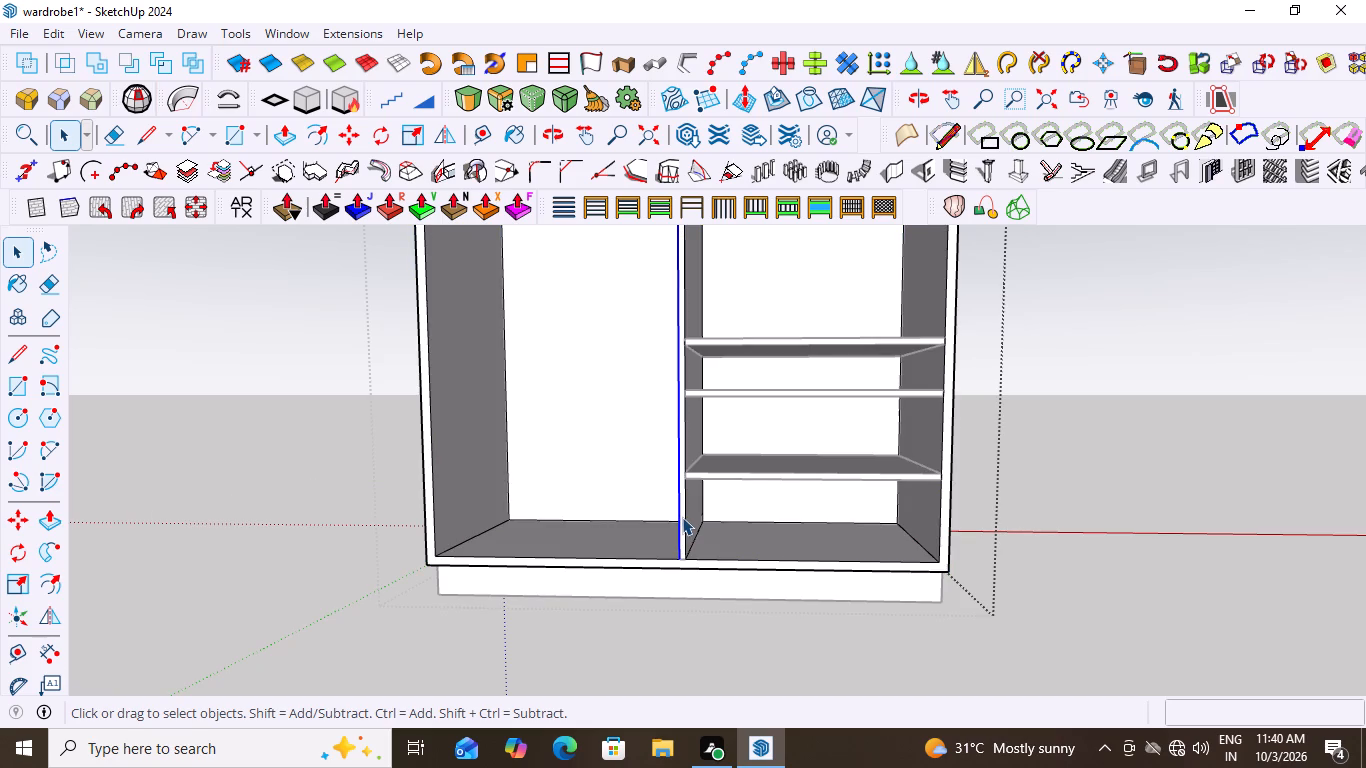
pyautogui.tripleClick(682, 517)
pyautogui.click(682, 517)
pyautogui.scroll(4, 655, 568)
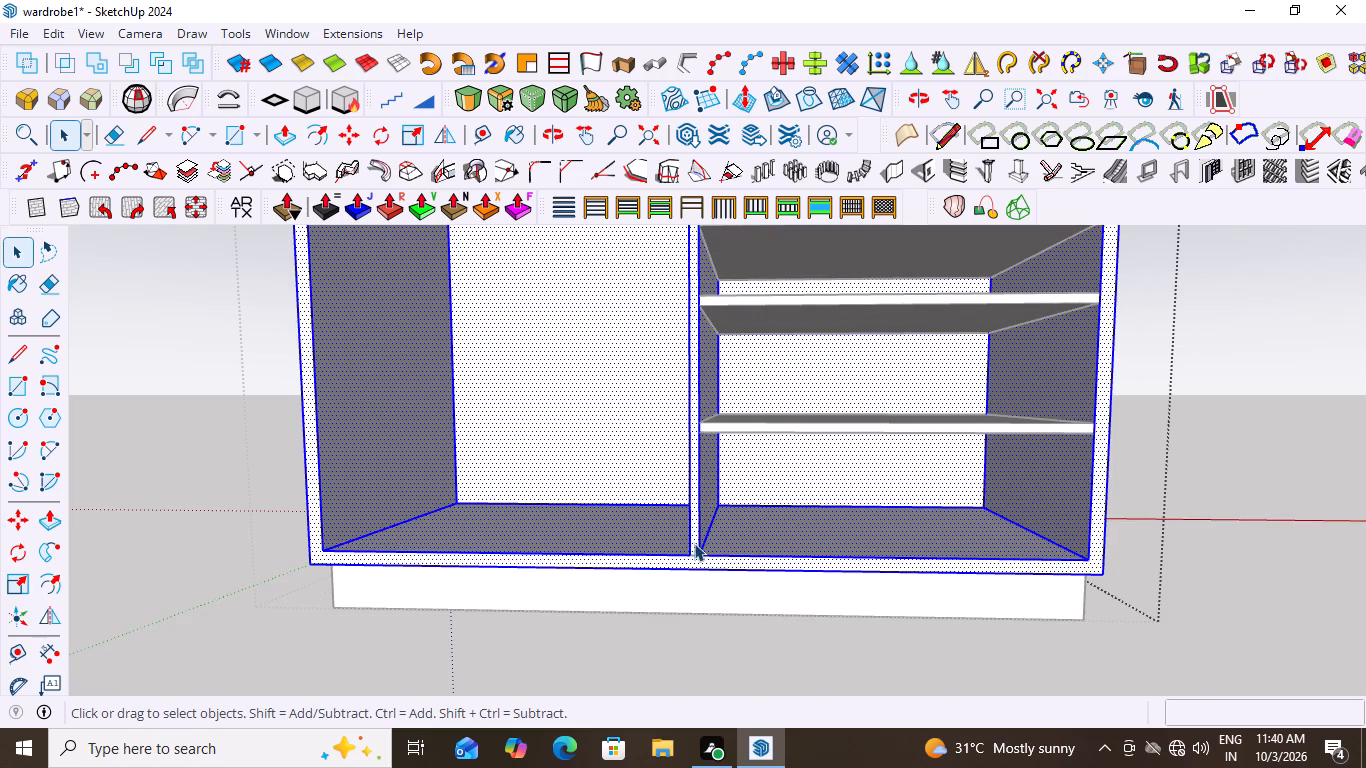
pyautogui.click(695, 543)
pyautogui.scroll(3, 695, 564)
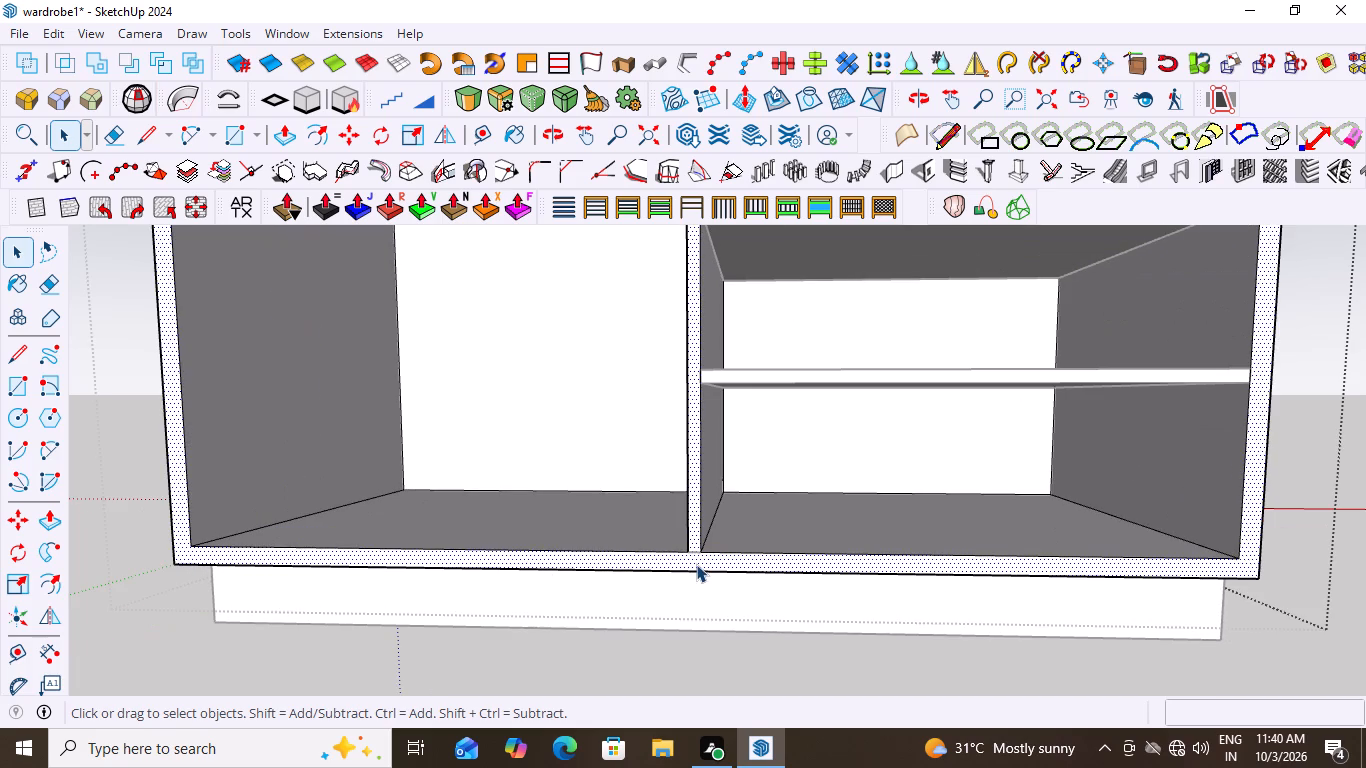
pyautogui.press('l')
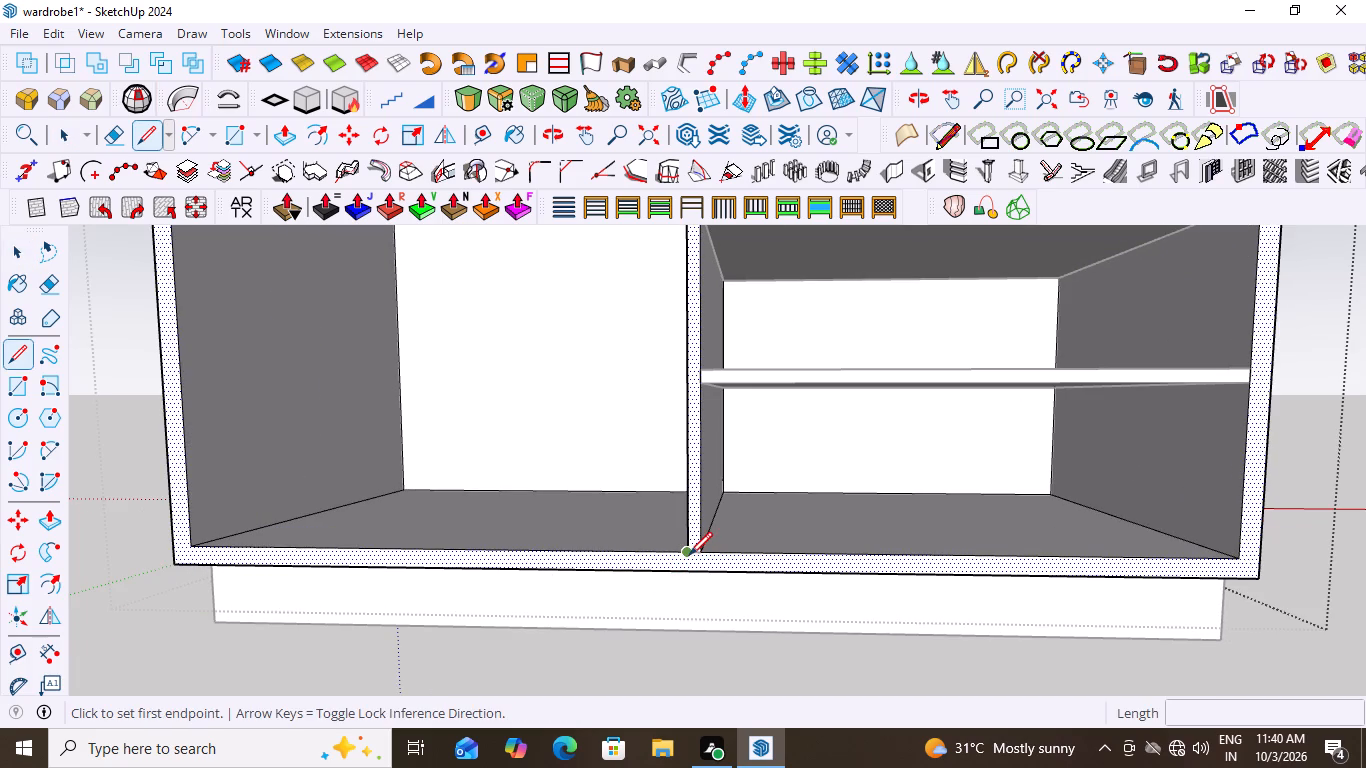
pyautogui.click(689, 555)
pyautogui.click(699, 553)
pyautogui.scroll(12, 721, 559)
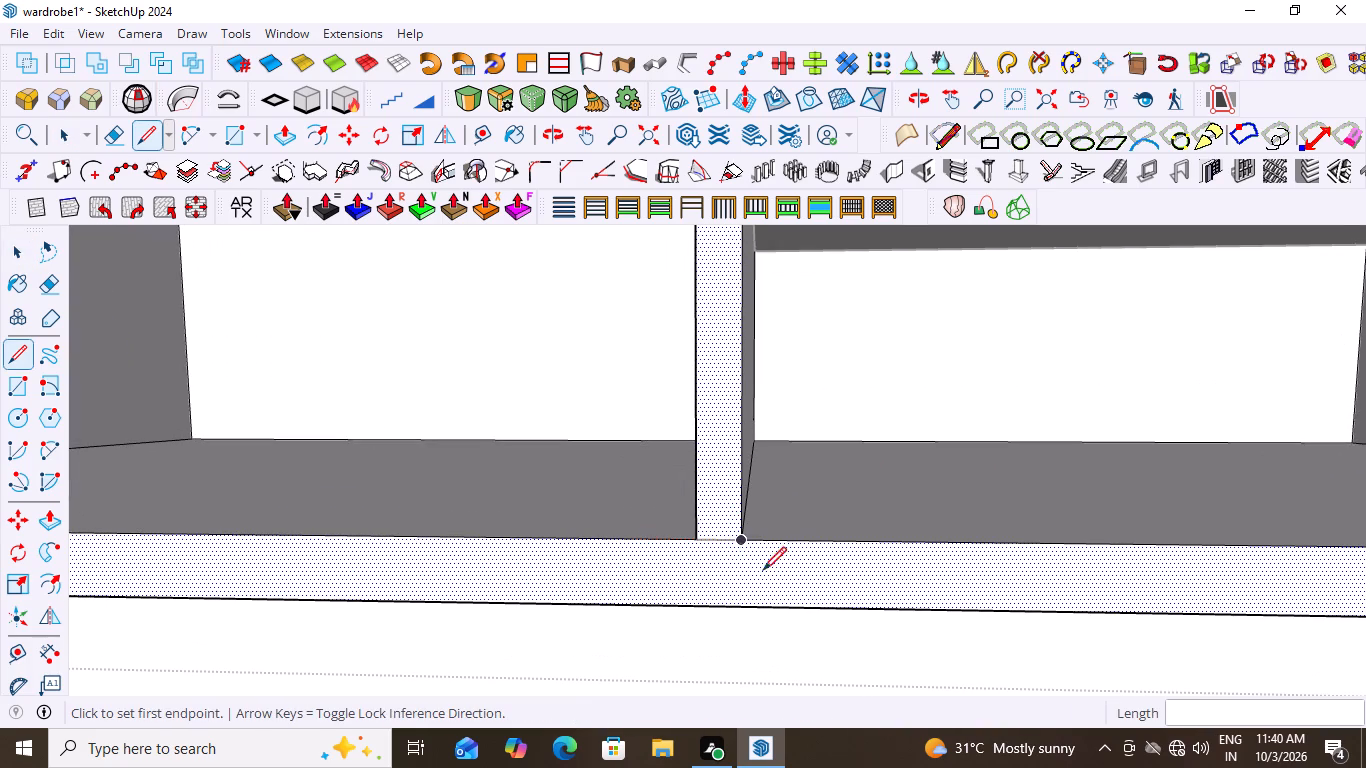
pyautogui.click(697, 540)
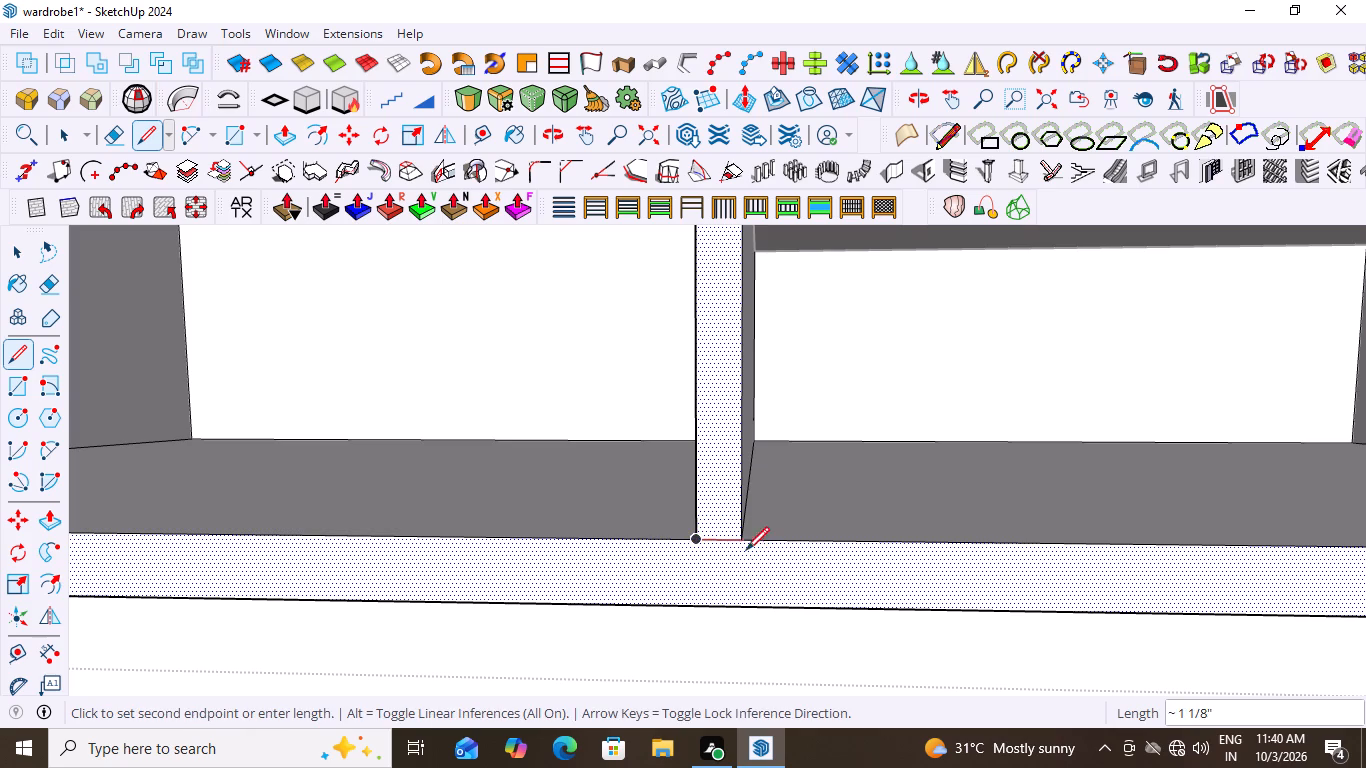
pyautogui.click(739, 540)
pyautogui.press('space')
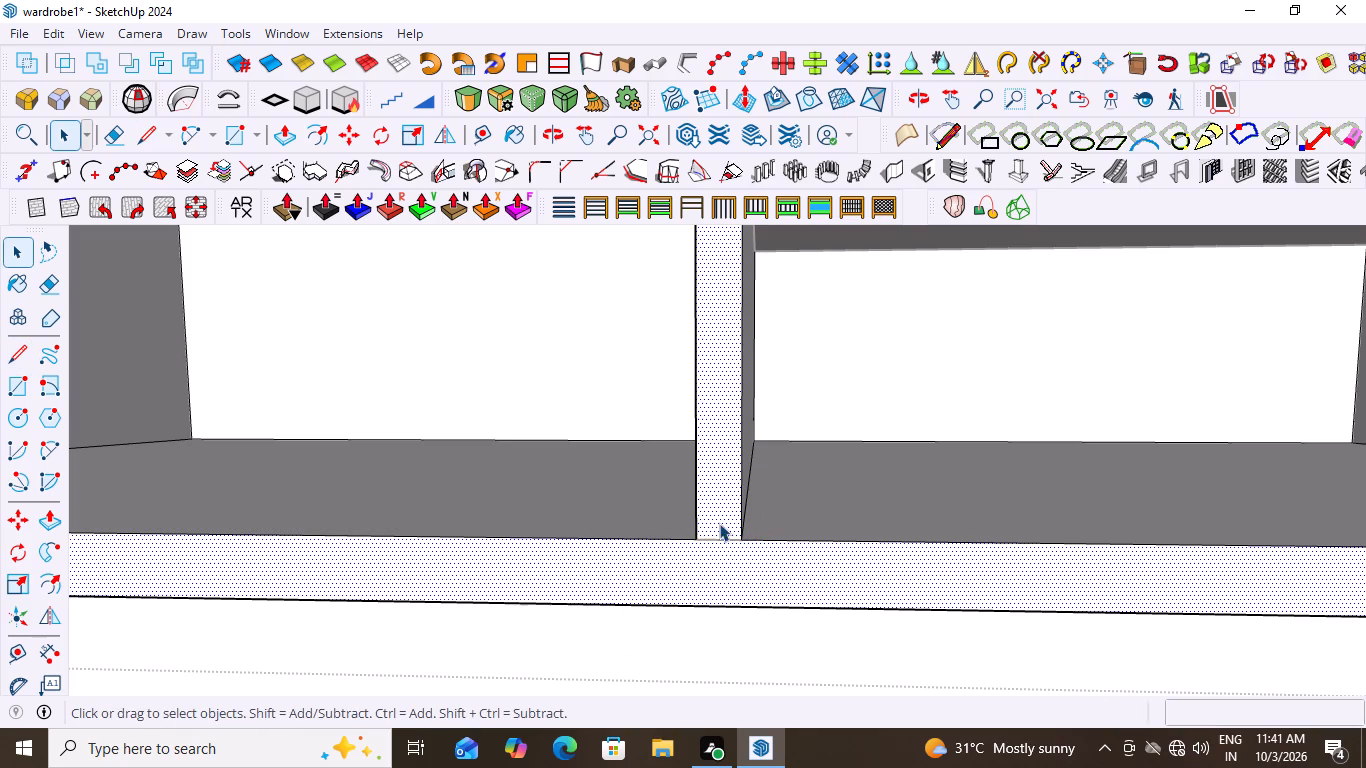
# Check the selection of the partition's front face and edge, and leave the carcass group.
pyautogui.click(719, 522)
pyautogui.scroll(-14, 700, 560)
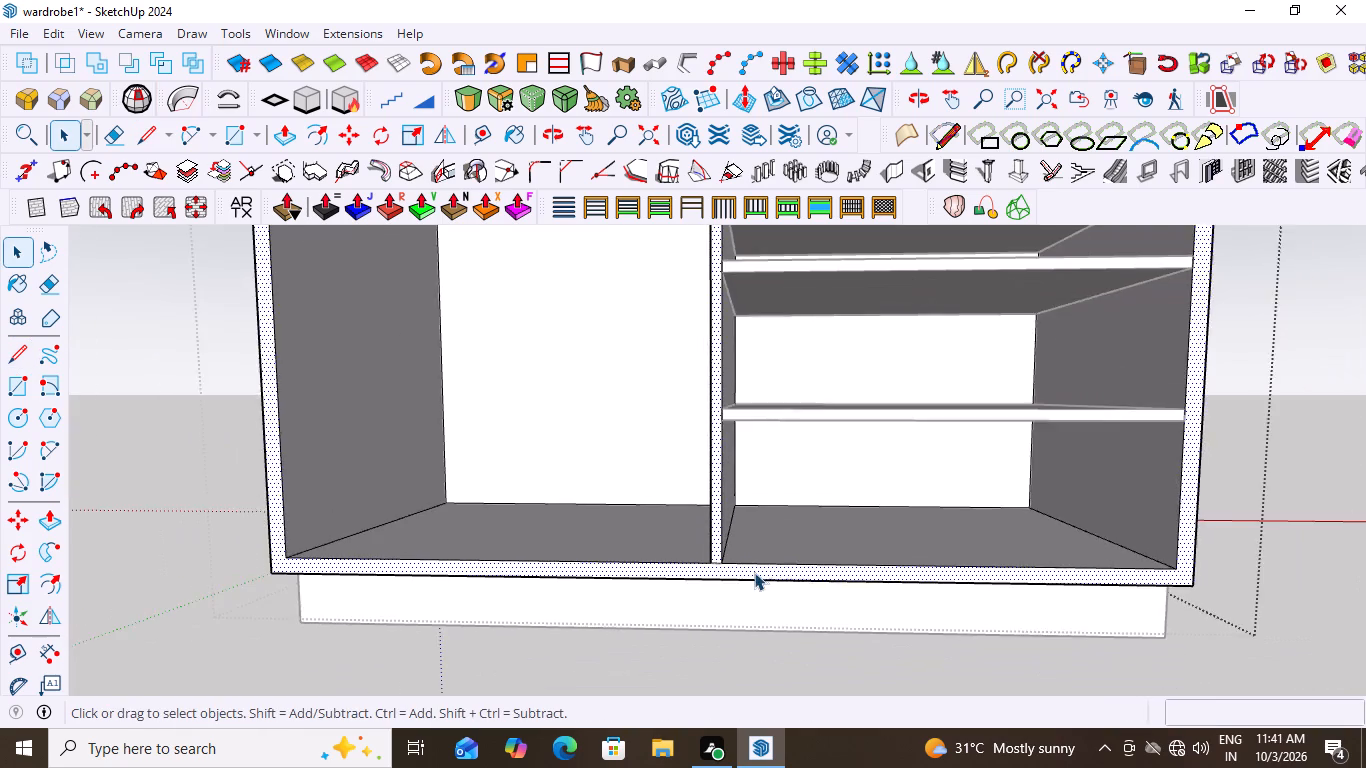
pyautogui.scroll(-5, 754, 572)
pyautogui.click(721, 546)
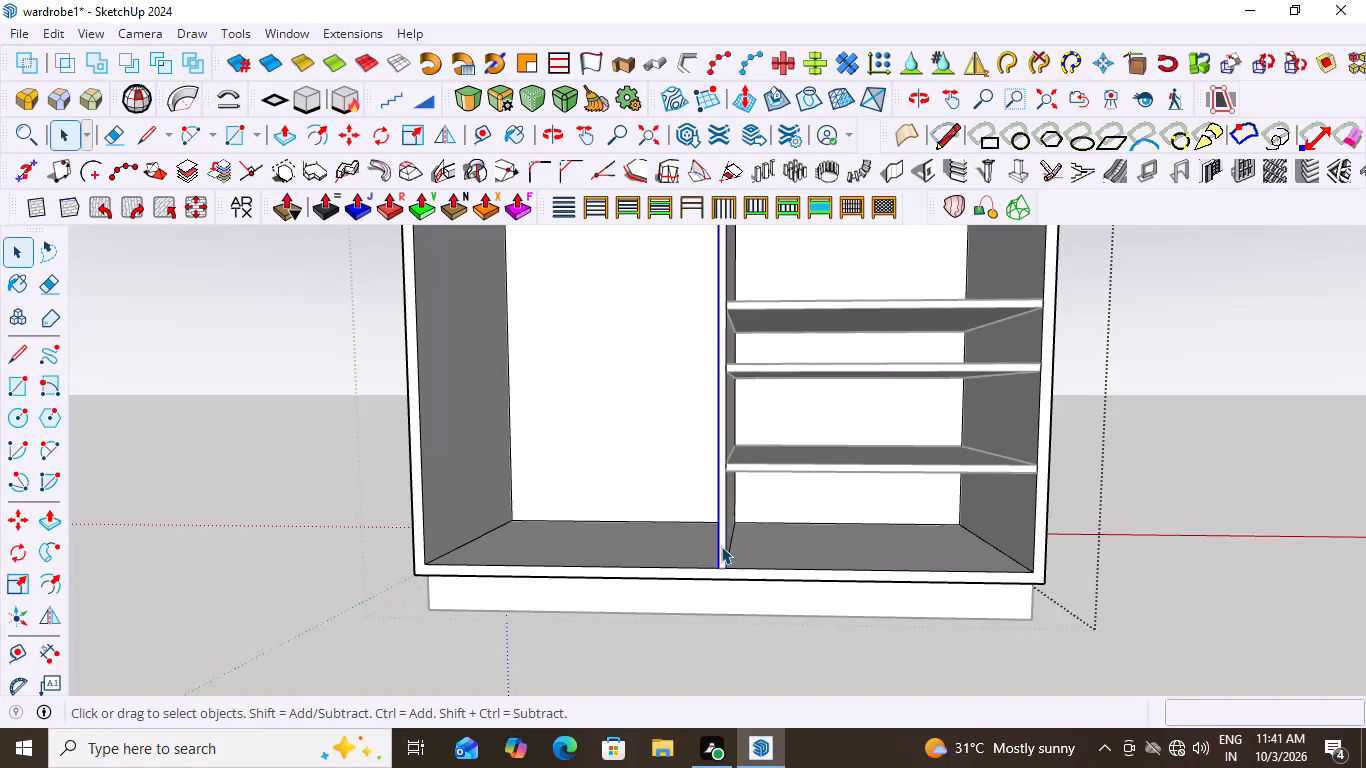
pyautogui.scroll(-13, 722, 566)
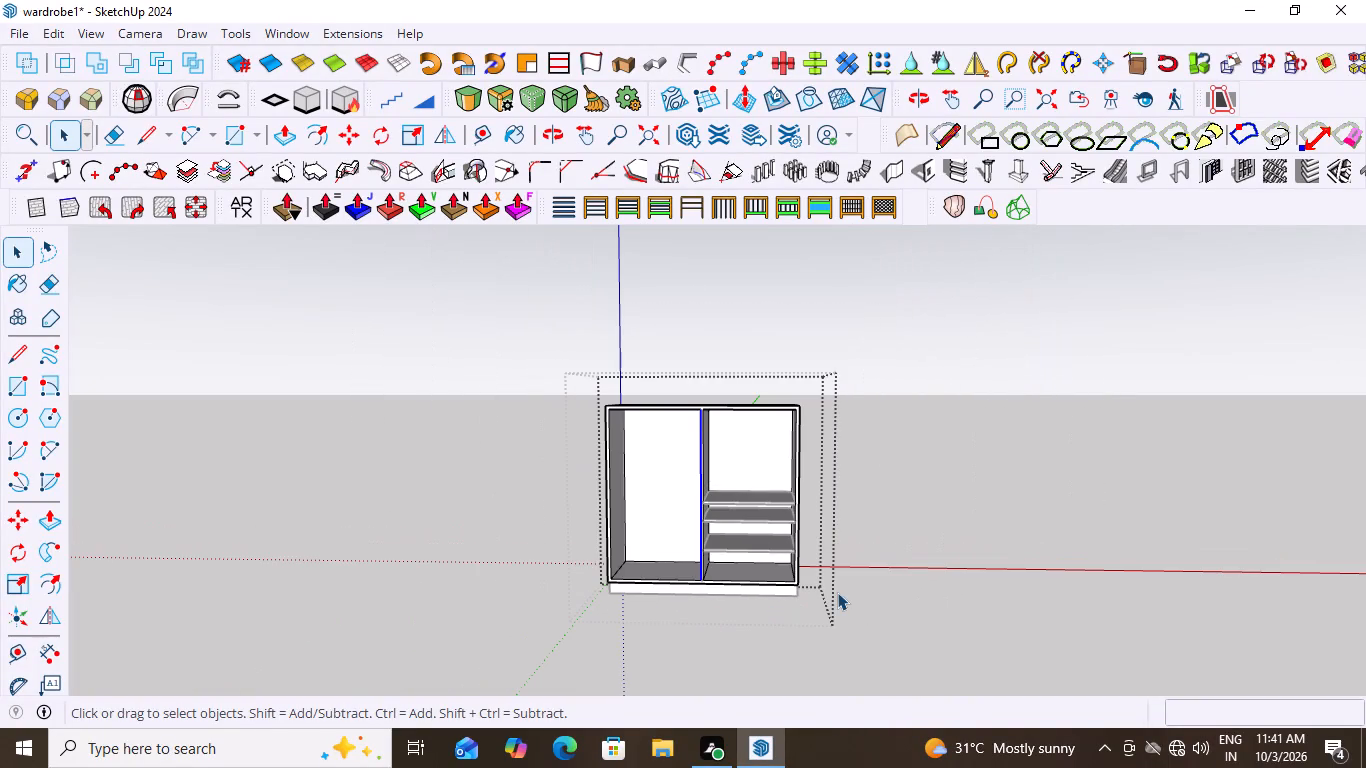
pyautogui.press('space')
pyautogui.click(935, 530)
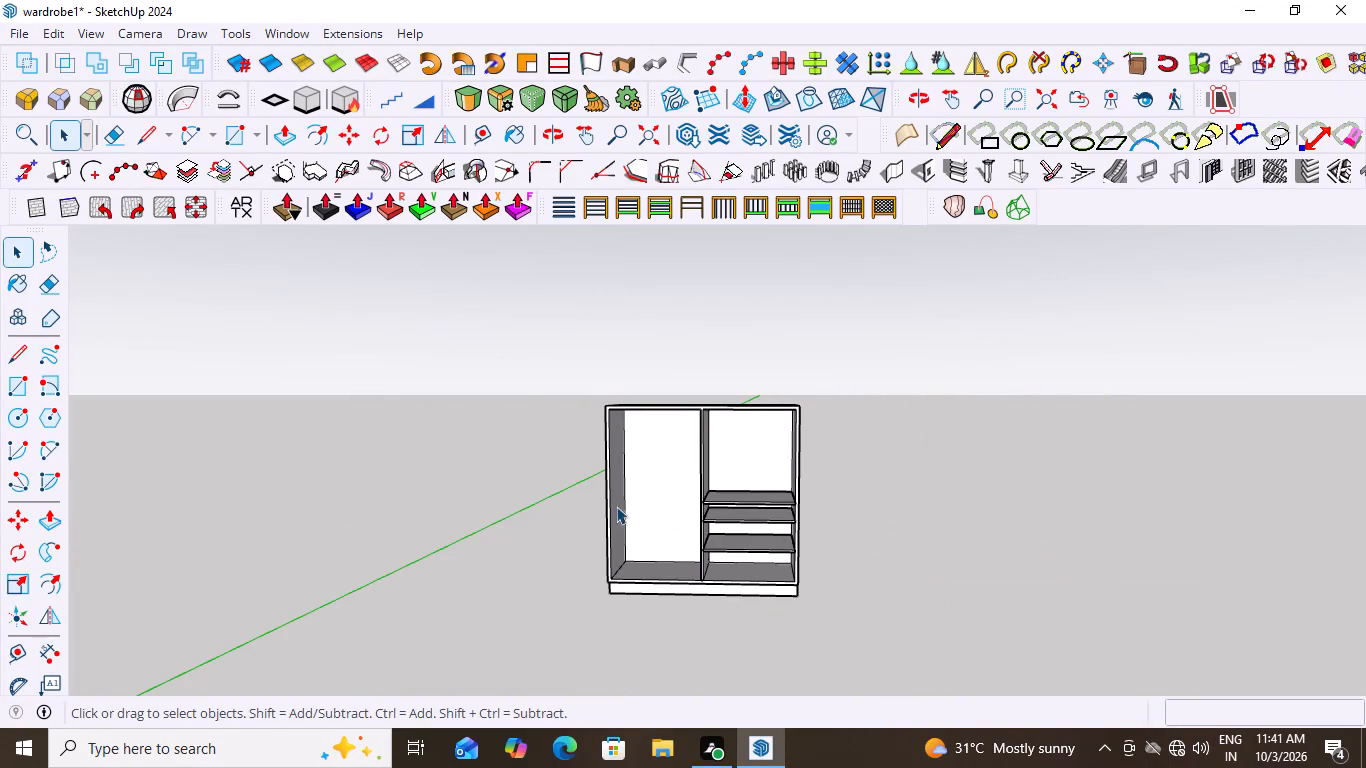
# Delete the whole carcass group with its central partition, keeping the shelves and the plinth.
pyautogui.click(737, 407)
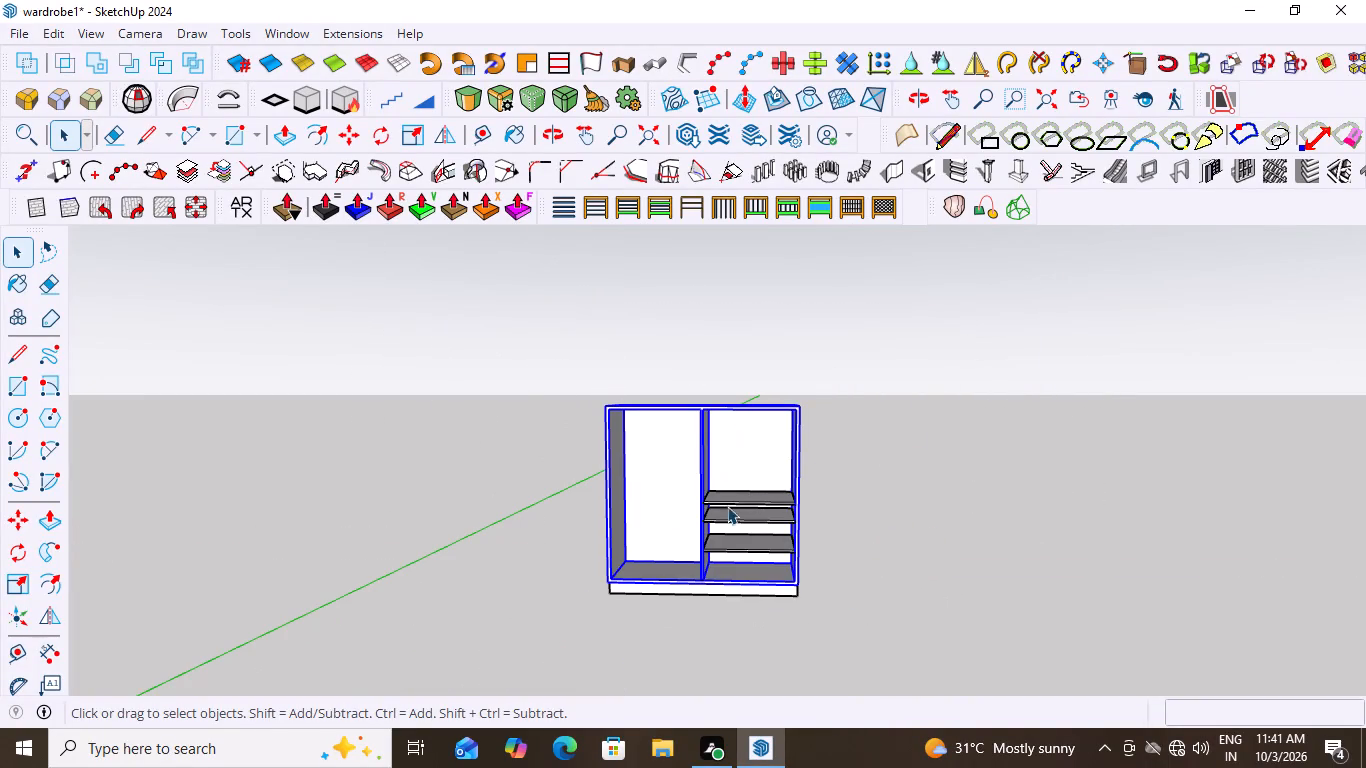
pyautogui.press('Delete')
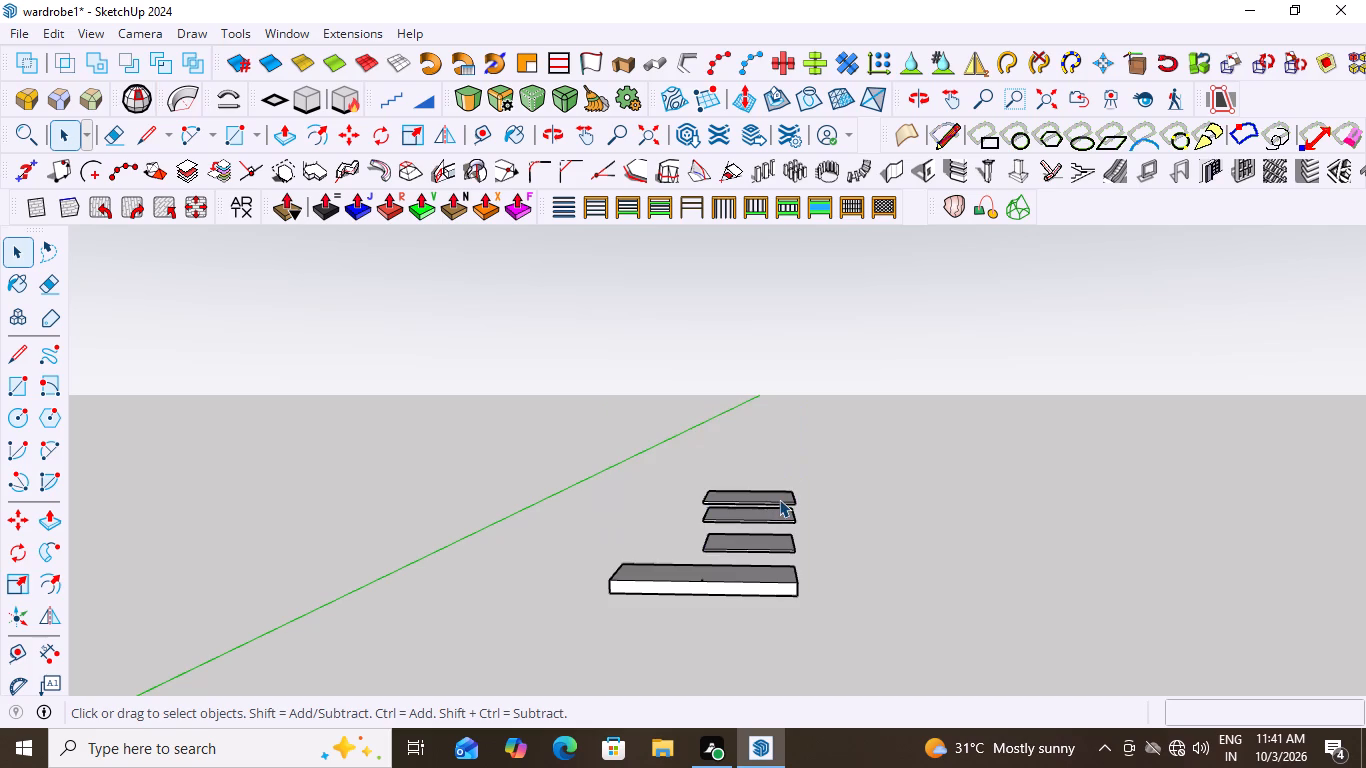
# Delete all three copied shelves together, leaving only the plinth base.
pyautogui.click(773, 497)
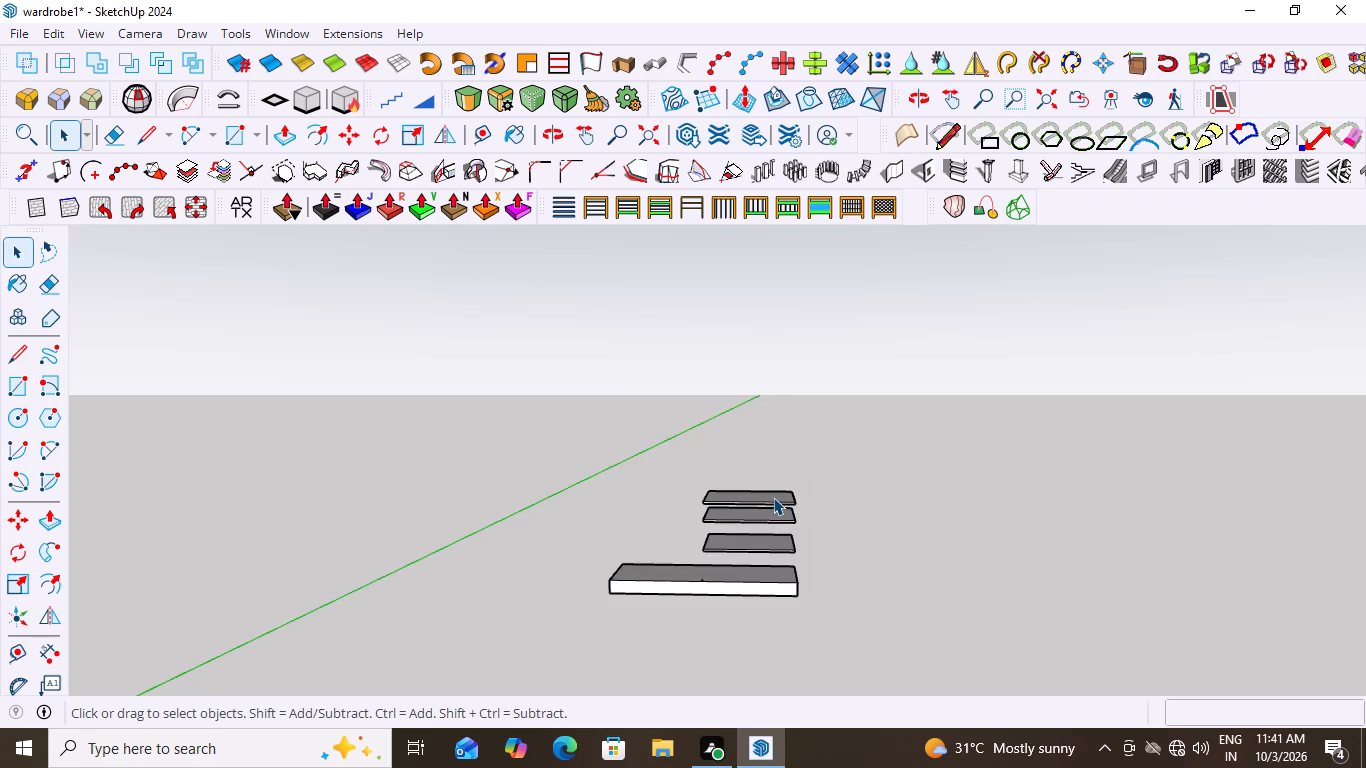
pyautogui.click(763, 548)
pyautogui.click(768, 513)
pyautogui.keyDown('ctrl'); pyautogui.moveTo(855, 480); pyautogui.dragTo(690, 554); pyautogui.keyUp('ctrl')
pyautogui.press('Delete')
pyautogui.scroll(2, 679, 594)
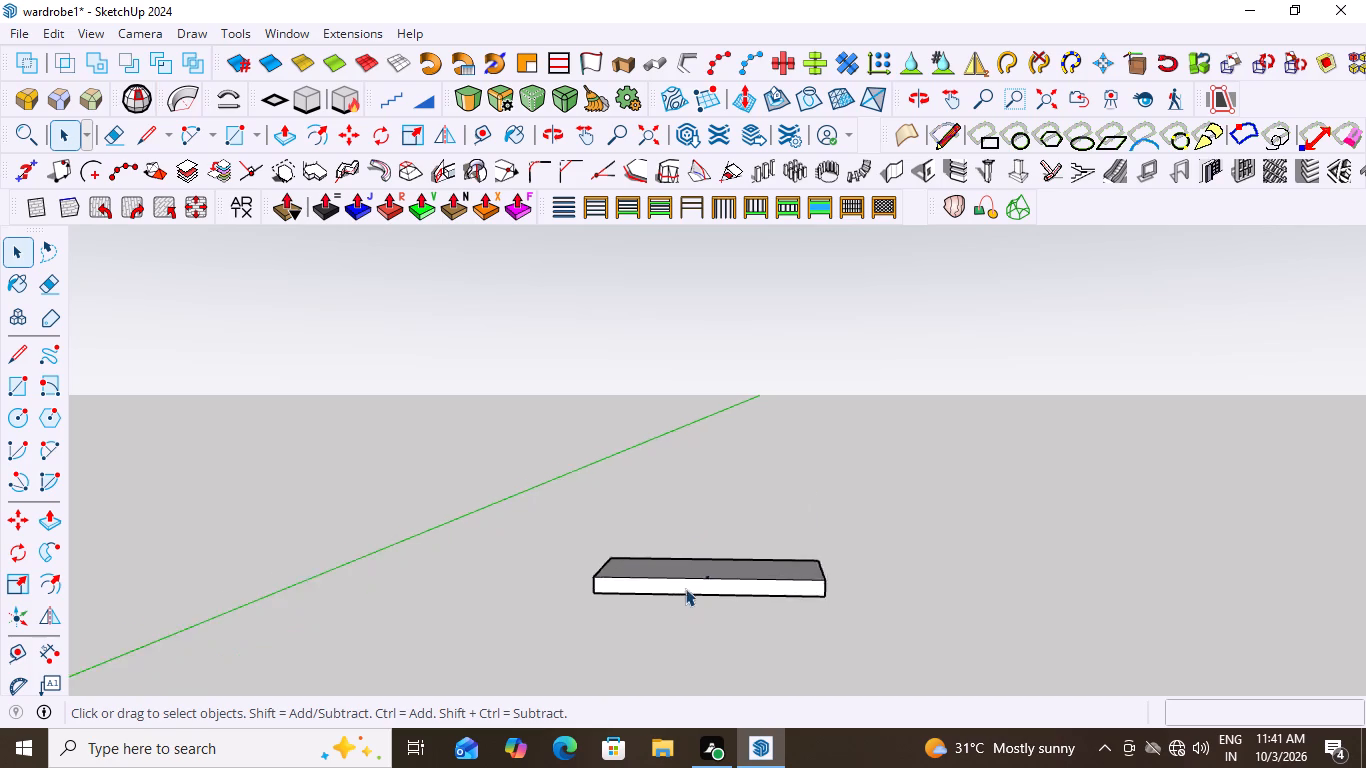
# Delete the short leftover line in the middle of the plinth's front face.
pyautogui.scroll(4, 685, 588)
pyautogui.moveTo(768, 527); pyautogui.dragTo(760, 551, button='middle')
pyautogui.scroll(-1, 768, 529)
pyautogui.moveTo(735, 622); pyautogui.dragTo(726, 736, button='middle')
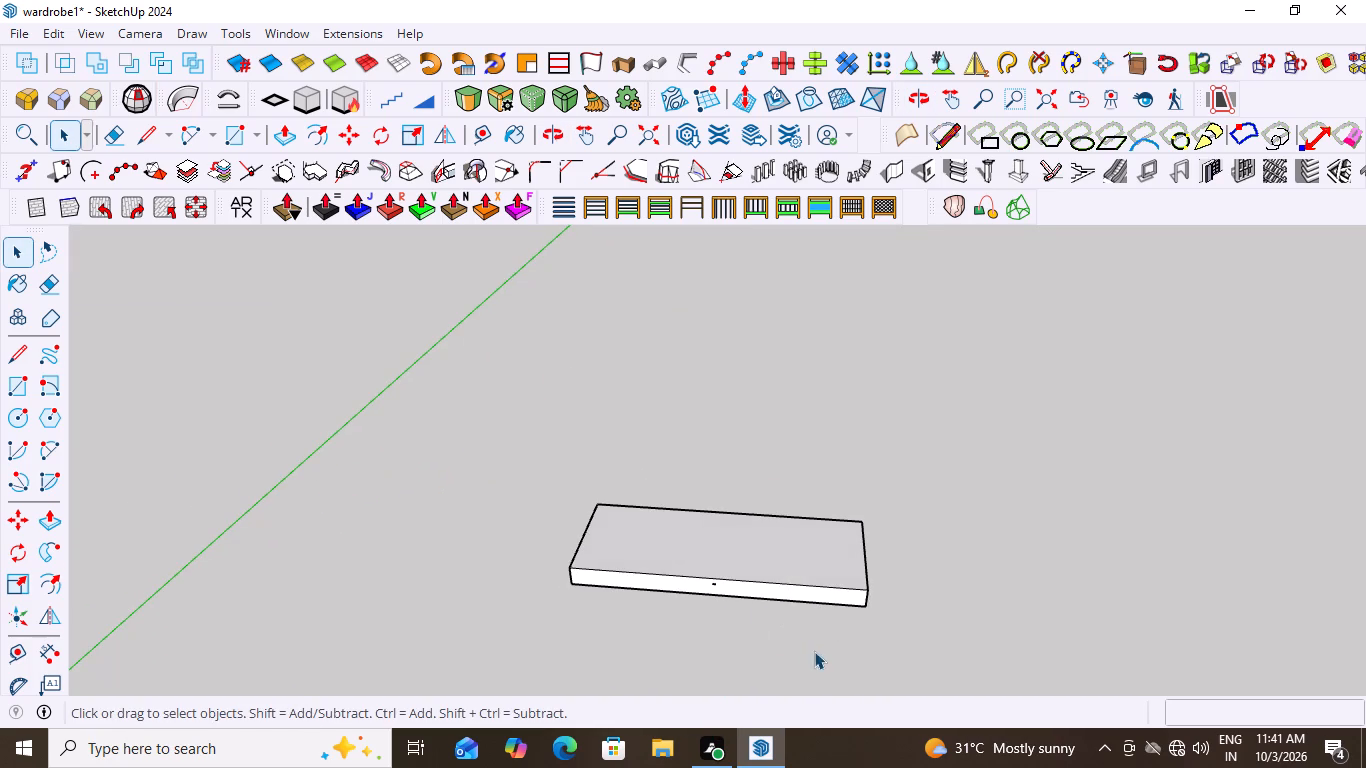
pyautogui.scroll(18, 713, 601)
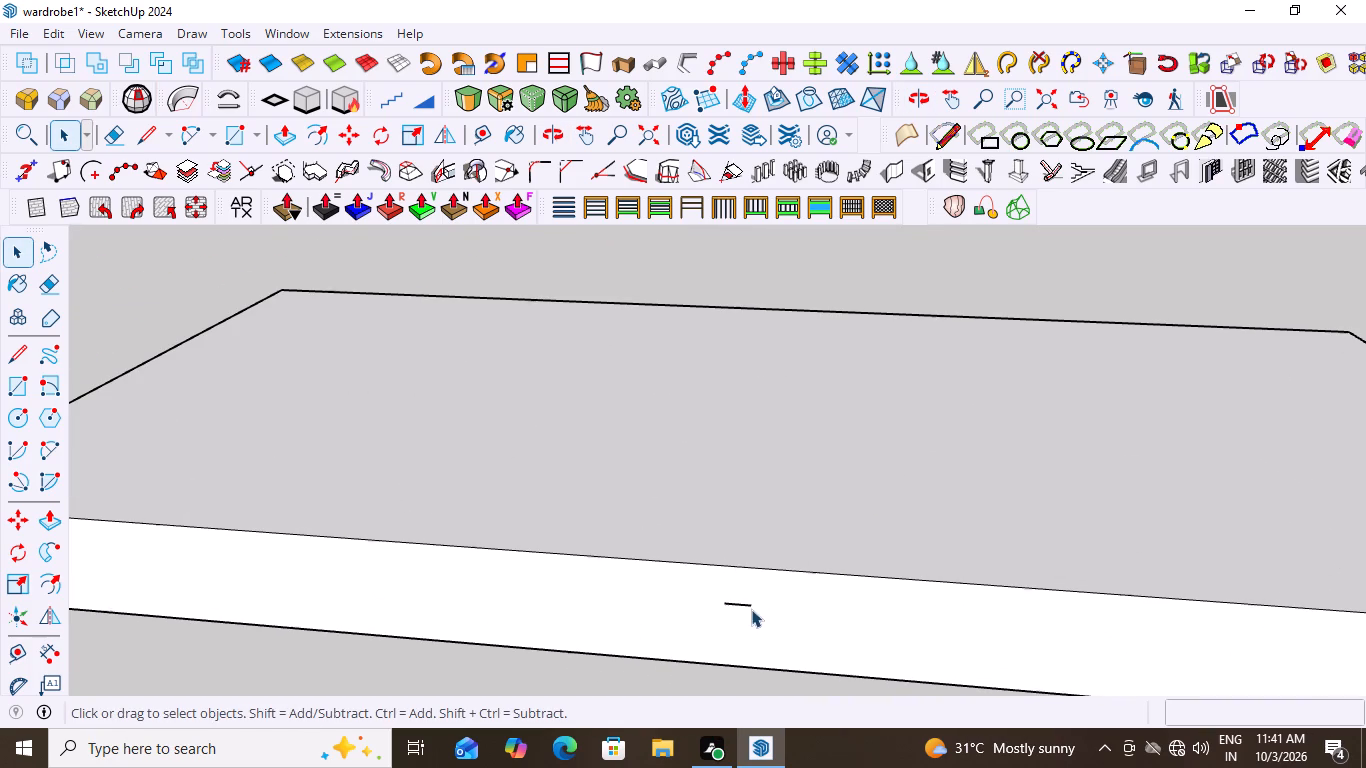
pyautogui.click(739, 603)
pyautogui.press('Delete')
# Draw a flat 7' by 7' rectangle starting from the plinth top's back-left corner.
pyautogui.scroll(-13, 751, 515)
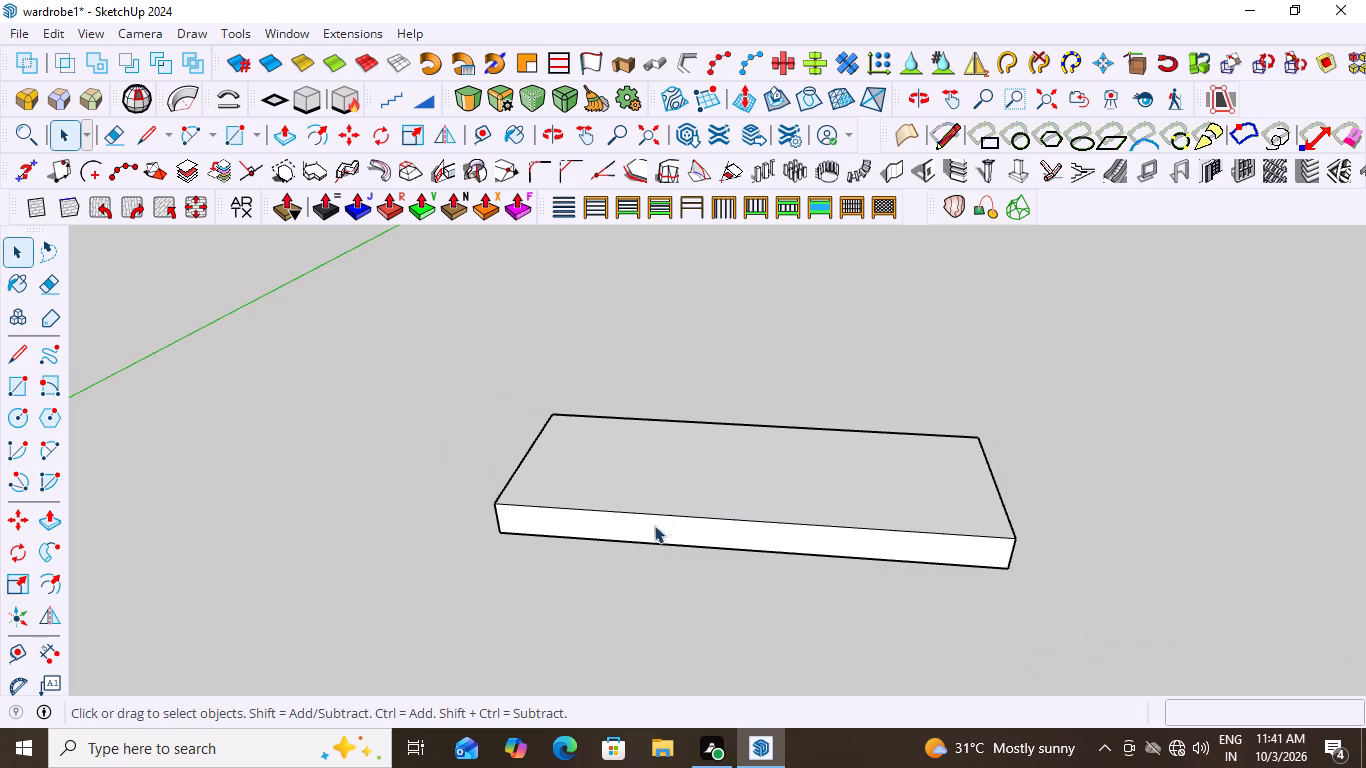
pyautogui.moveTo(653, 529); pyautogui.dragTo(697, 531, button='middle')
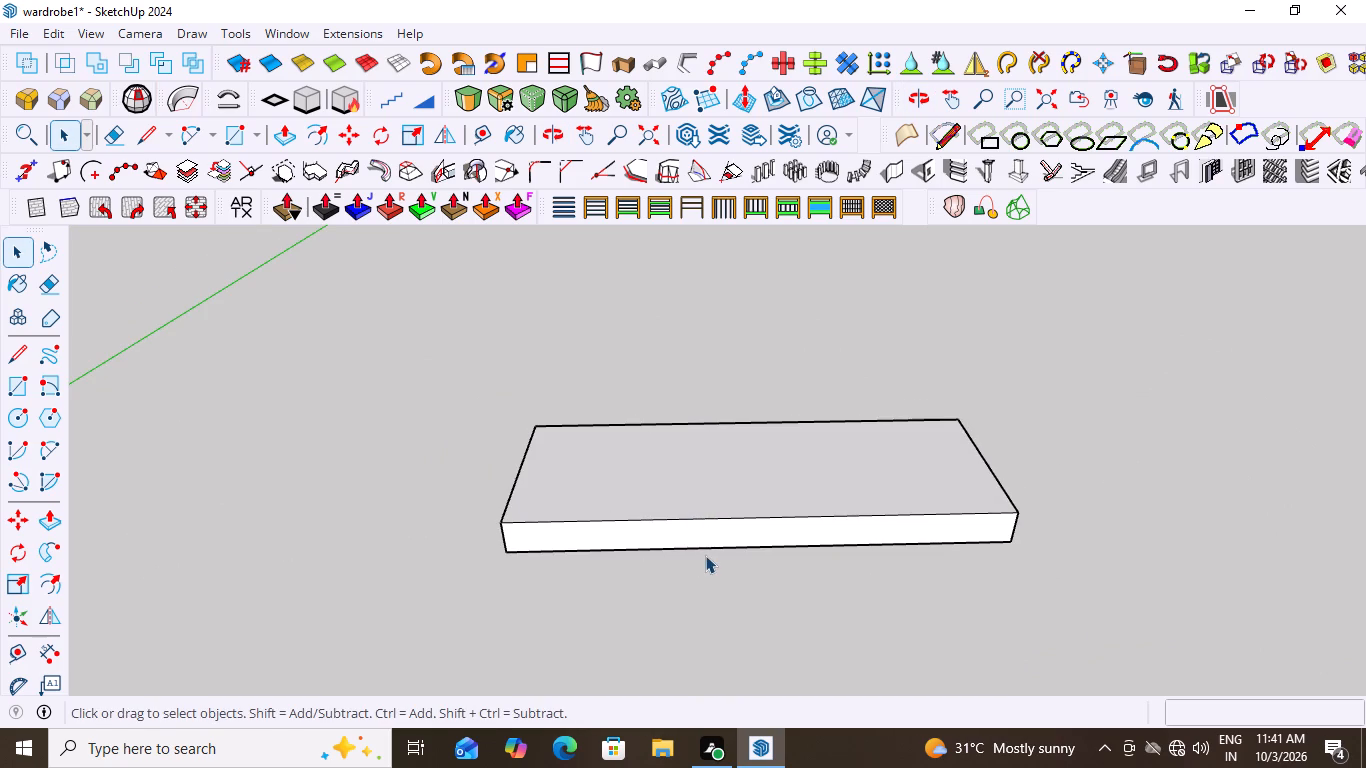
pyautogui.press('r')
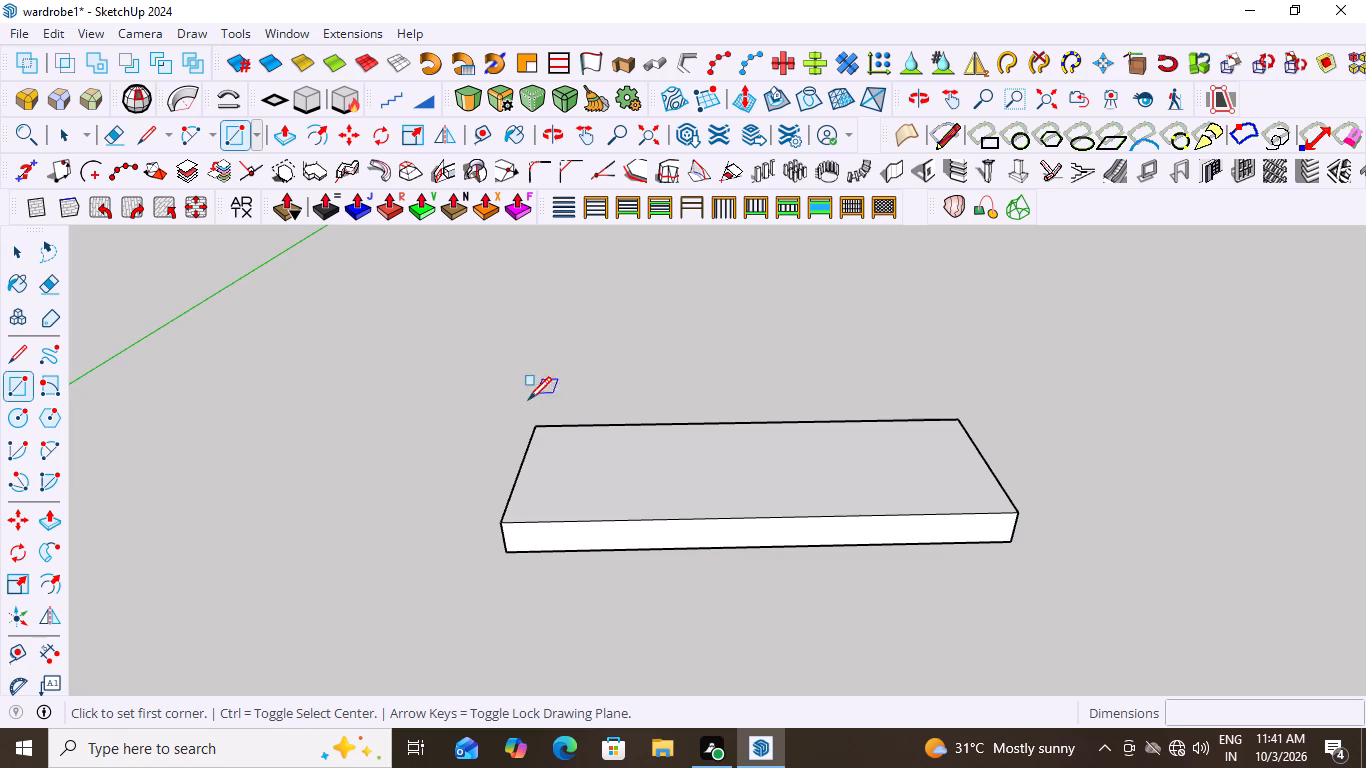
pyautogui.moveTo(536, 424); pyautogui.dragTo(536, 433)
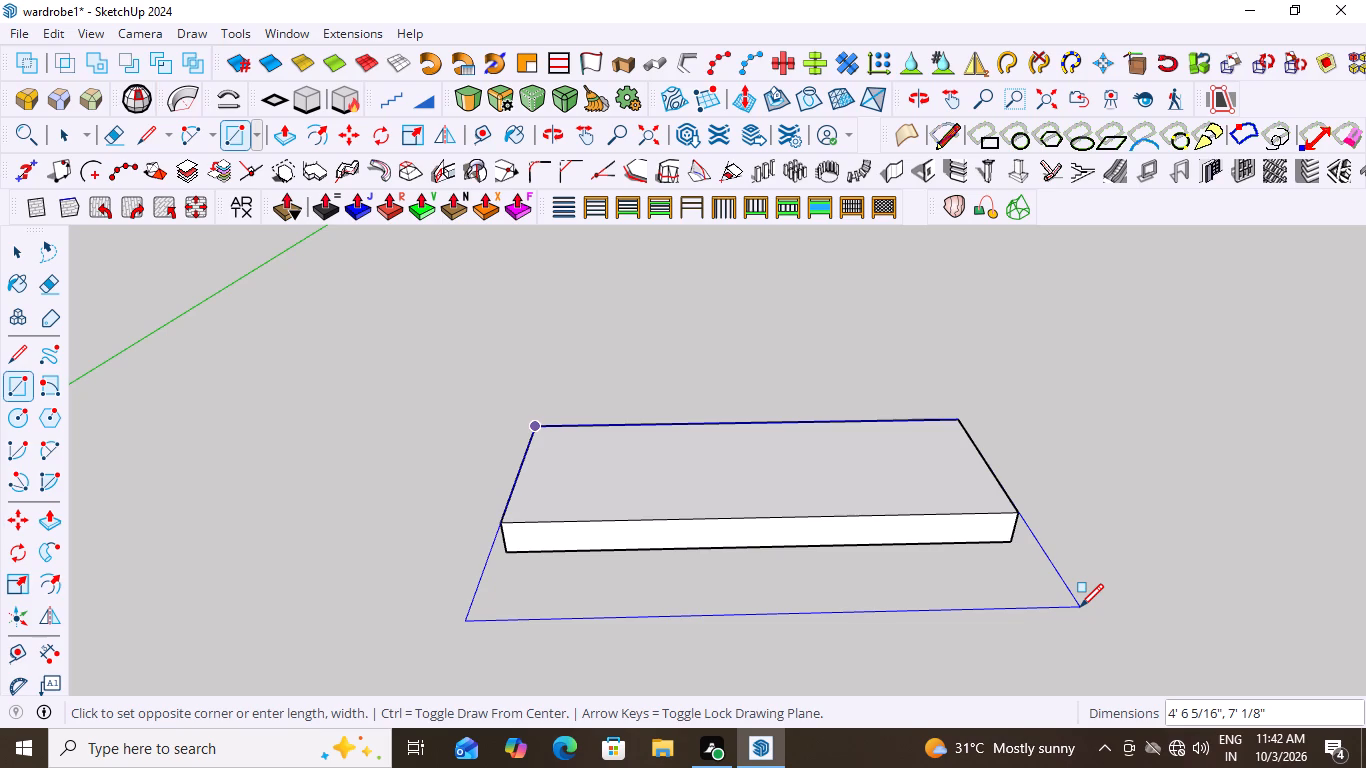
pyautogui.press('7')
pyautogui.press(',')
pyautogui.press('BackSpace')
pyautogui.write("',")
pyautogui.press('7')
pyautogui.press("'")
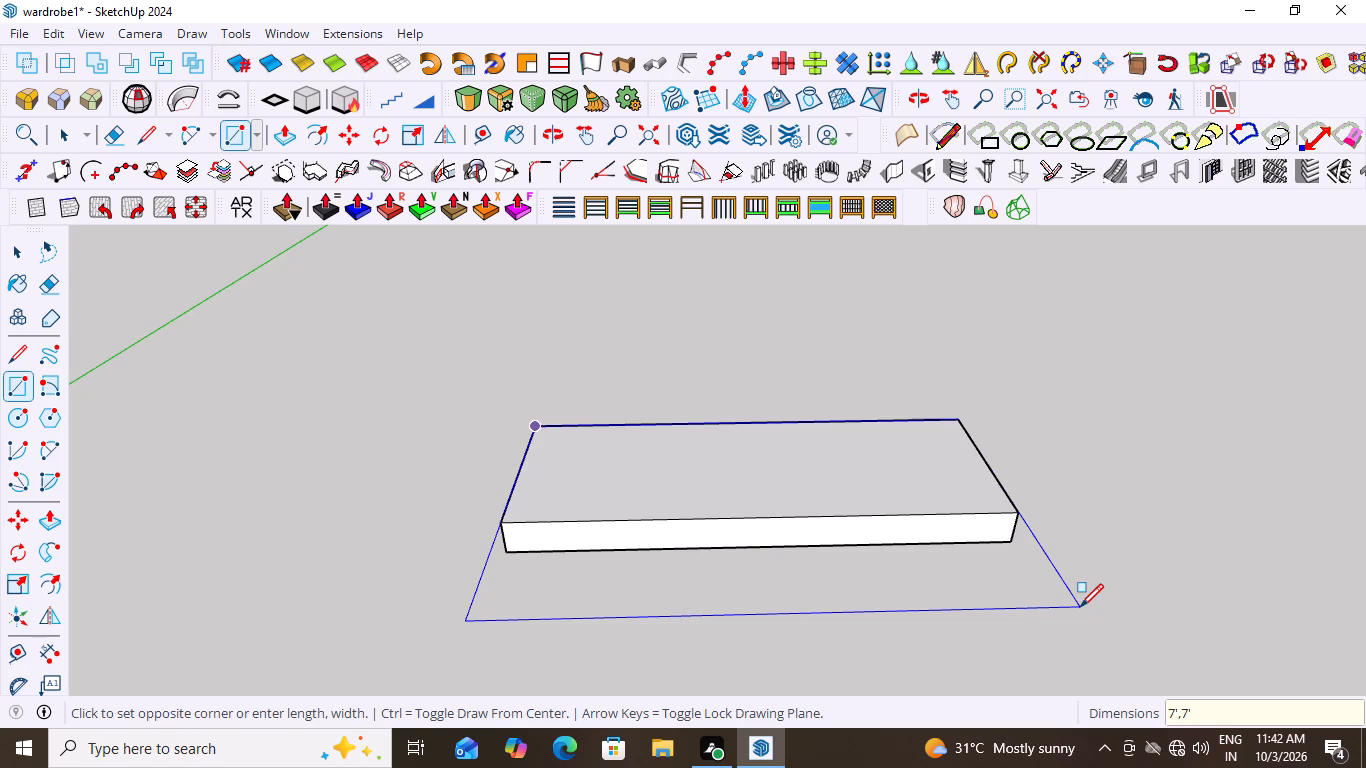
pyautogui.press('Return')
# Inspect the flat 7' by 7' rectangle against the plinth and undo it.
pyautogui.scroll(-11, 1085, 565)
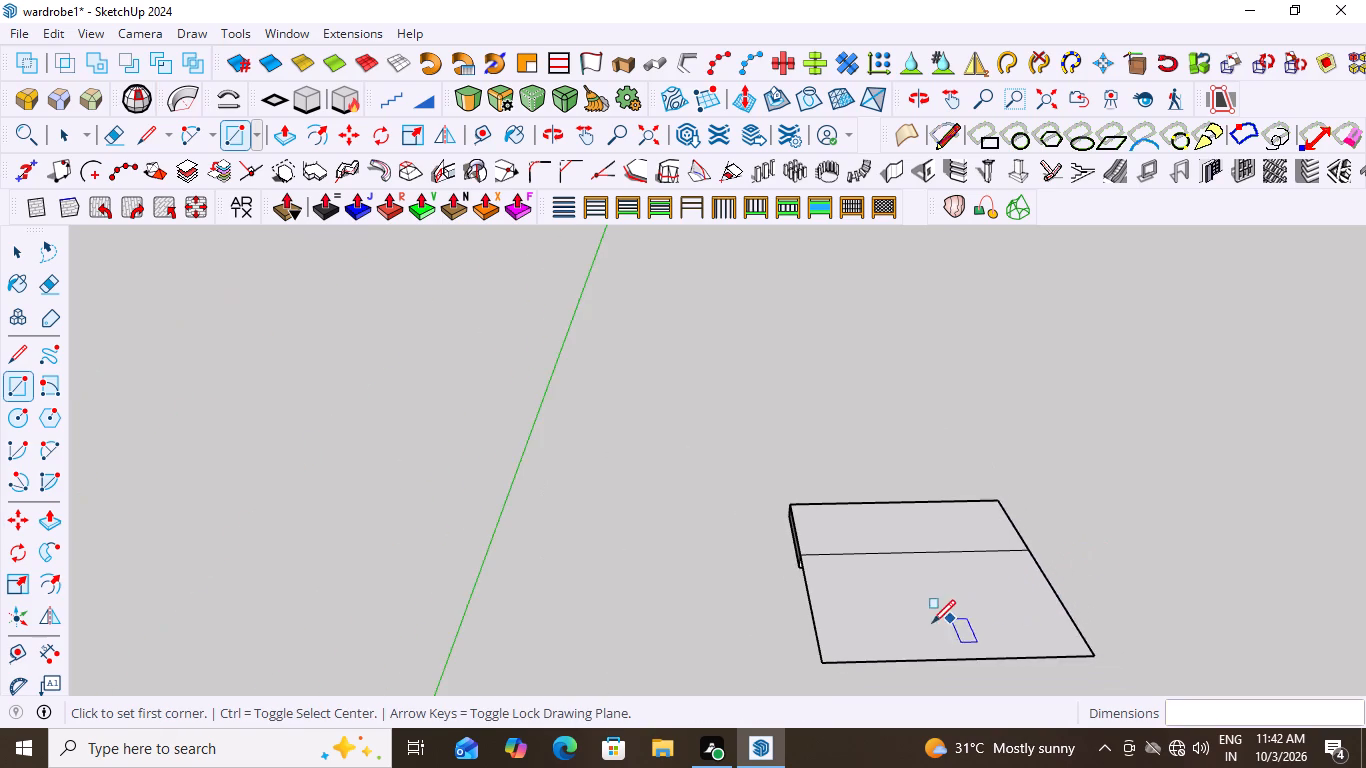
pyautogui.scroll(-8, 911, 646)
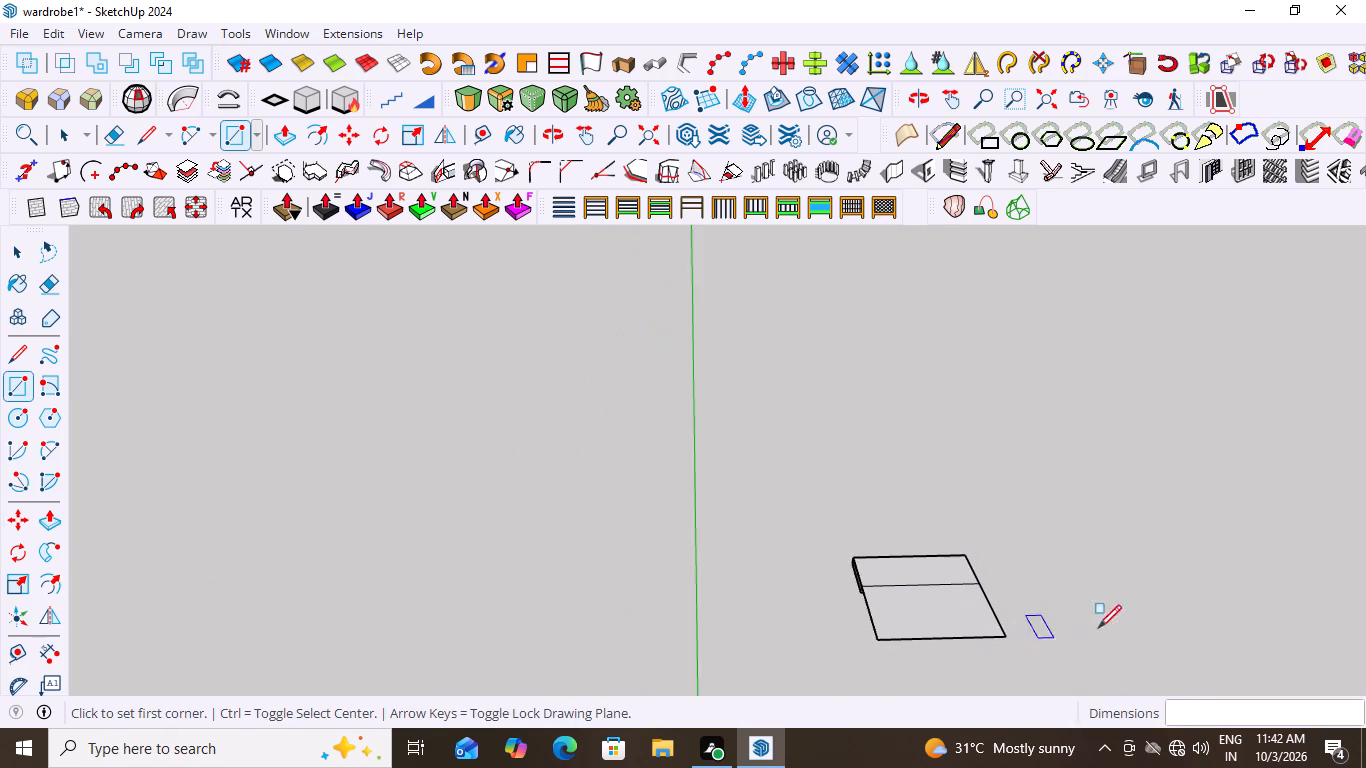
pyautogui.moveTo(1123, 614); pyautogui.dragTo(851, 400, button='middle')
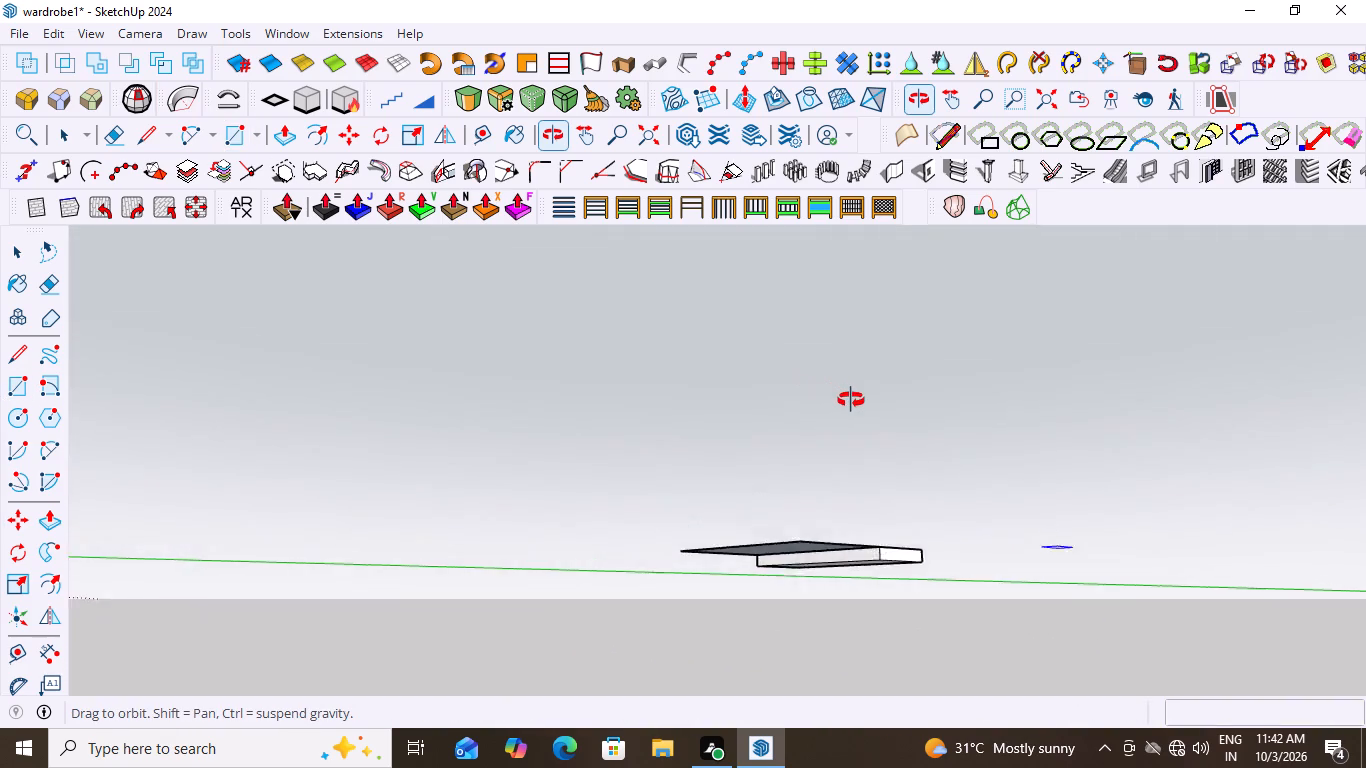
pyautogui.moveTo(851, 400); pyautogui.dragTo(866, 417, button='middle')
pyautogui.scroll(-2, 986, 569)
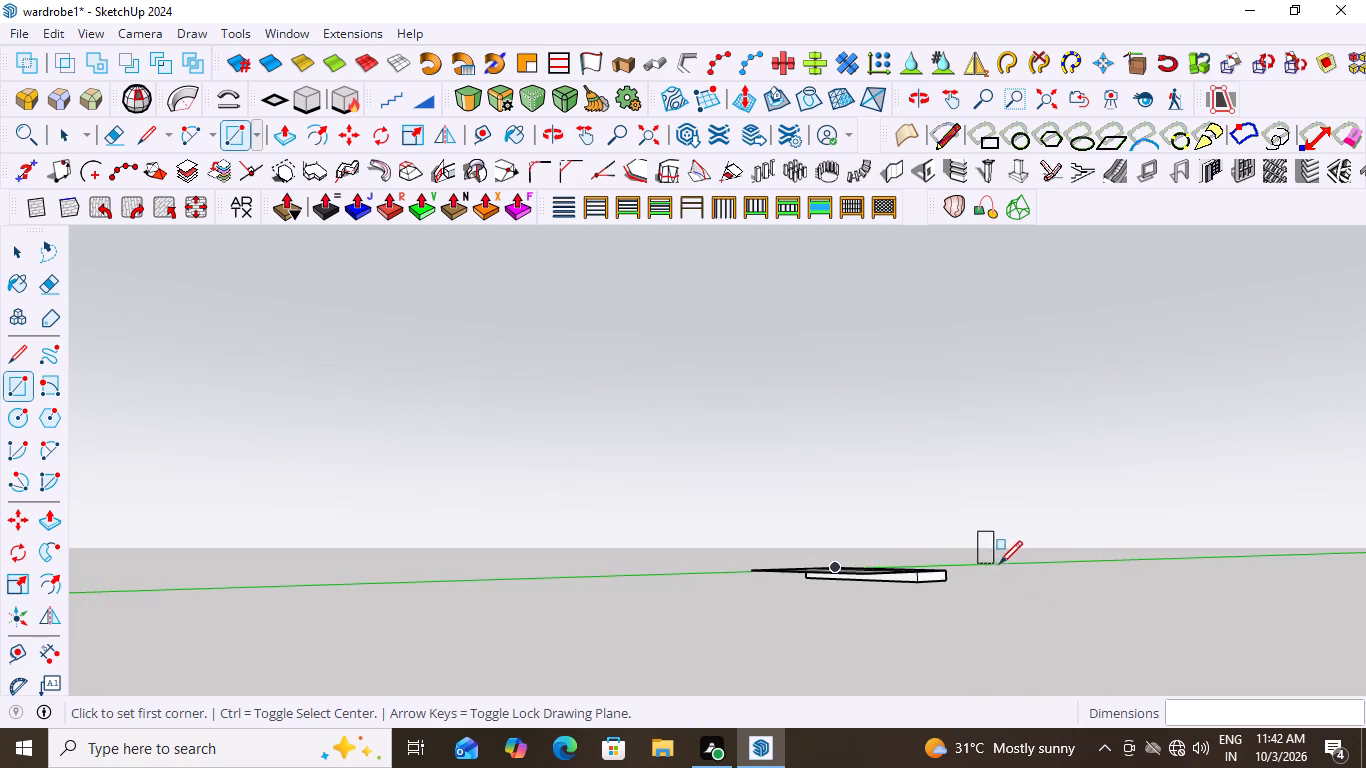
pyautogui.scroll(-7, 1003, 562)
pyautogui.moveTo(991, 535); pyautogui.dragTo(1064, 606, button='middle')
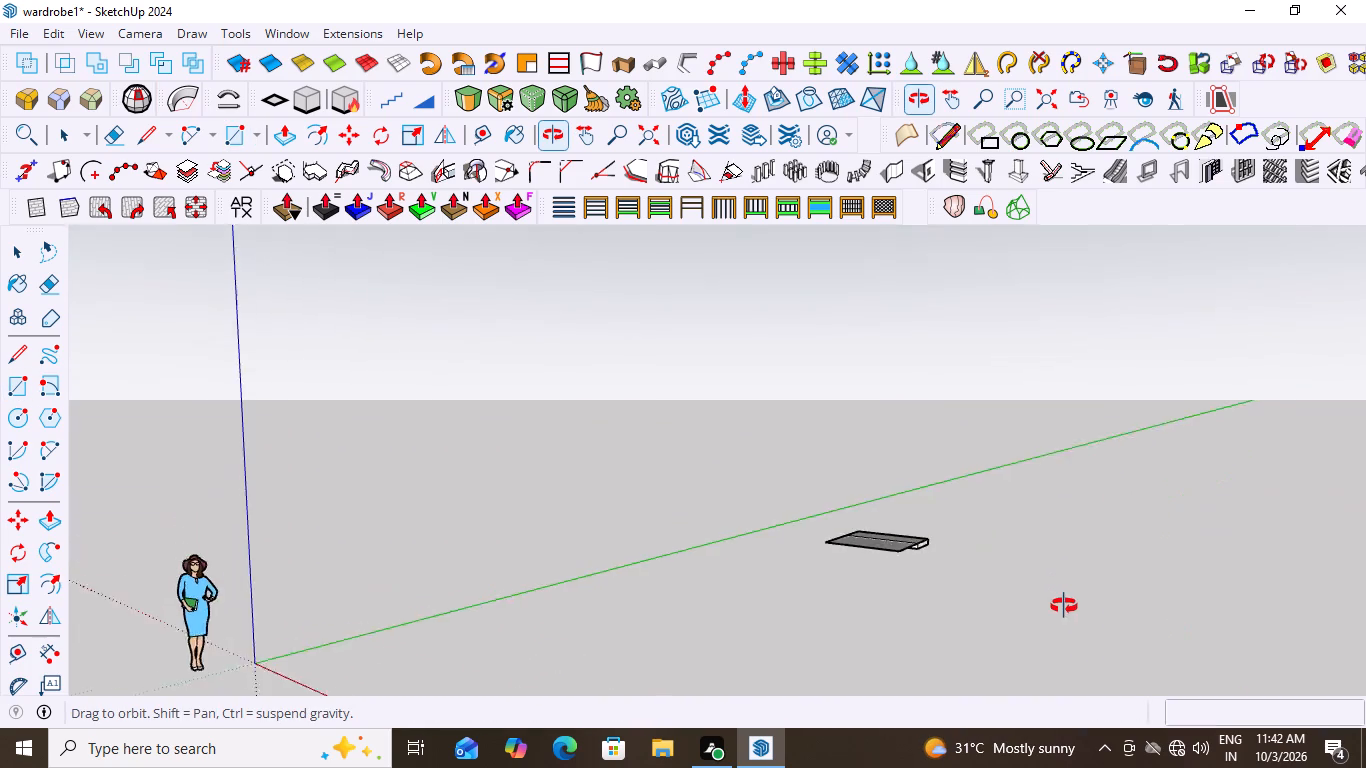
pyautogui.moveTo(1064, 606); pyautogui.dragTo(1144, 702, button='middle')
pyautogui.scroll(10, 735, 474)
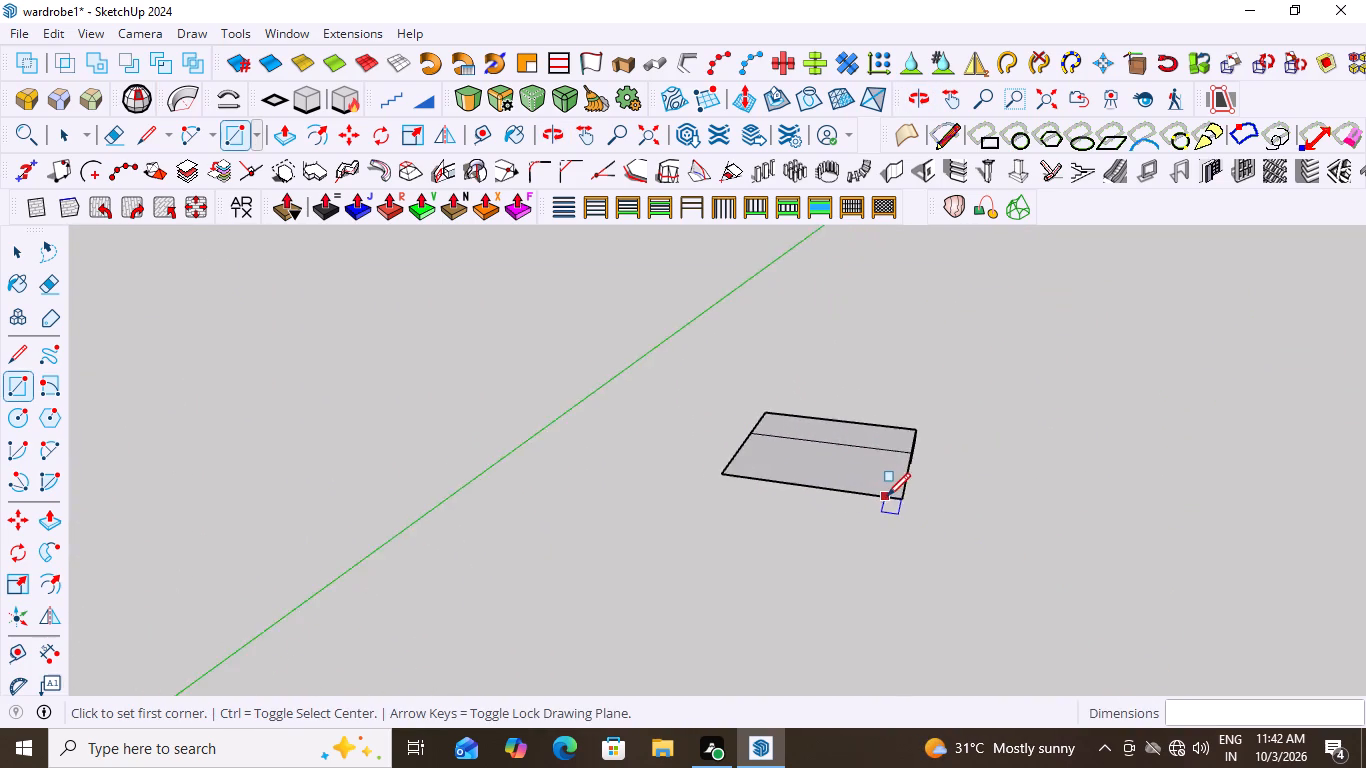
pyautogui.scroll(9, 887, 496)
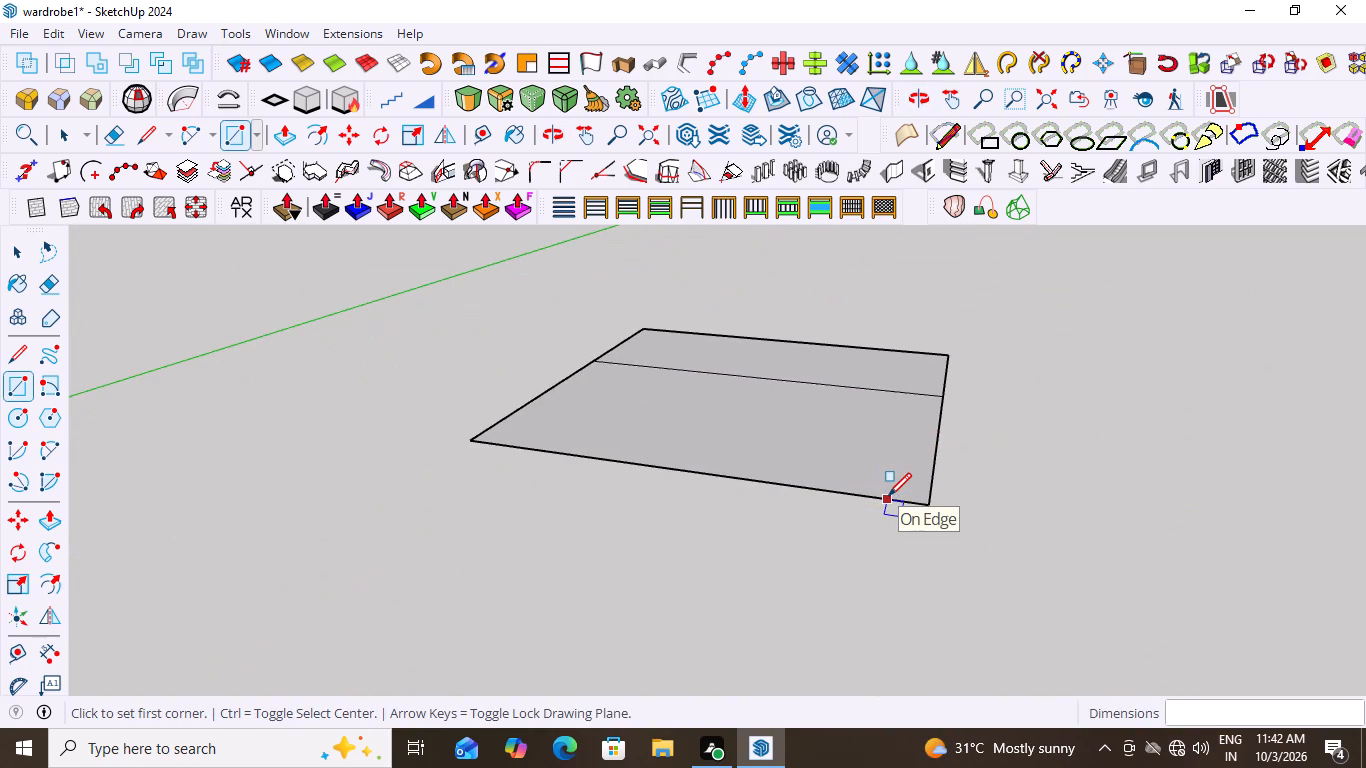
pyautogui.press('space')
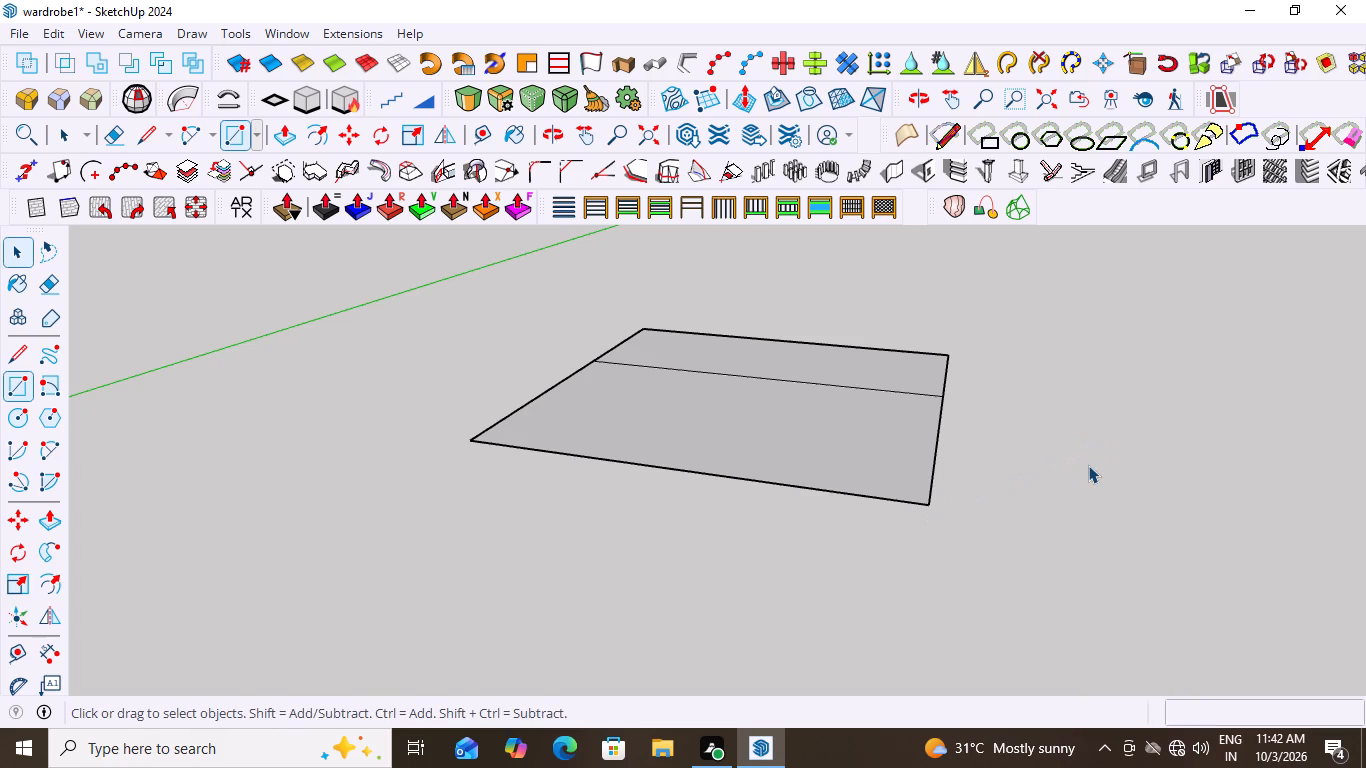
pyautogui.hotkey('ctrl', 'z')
# Draw an upright rectangle 7' wide and 6'6" high from the plinth's back-left corner, locked perpendicular to the green axis.
pyautogui.moveTo(848, 456); pyautogui.dragTo(939, 549, button='middle')
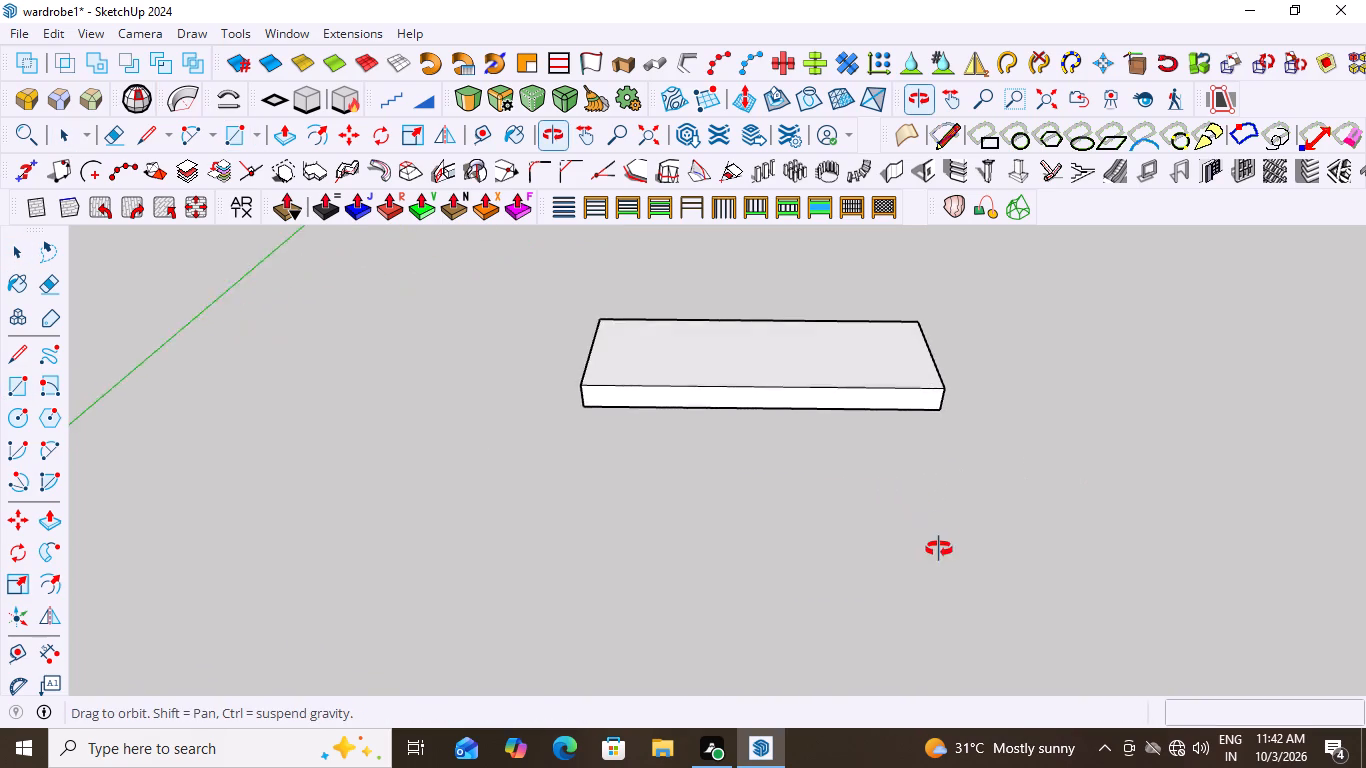
pyautogui.moveTo(939, 549); pyautogui.dragTo(939, 561, button='middle')
pyautogui.scroll(1, 632, 407)
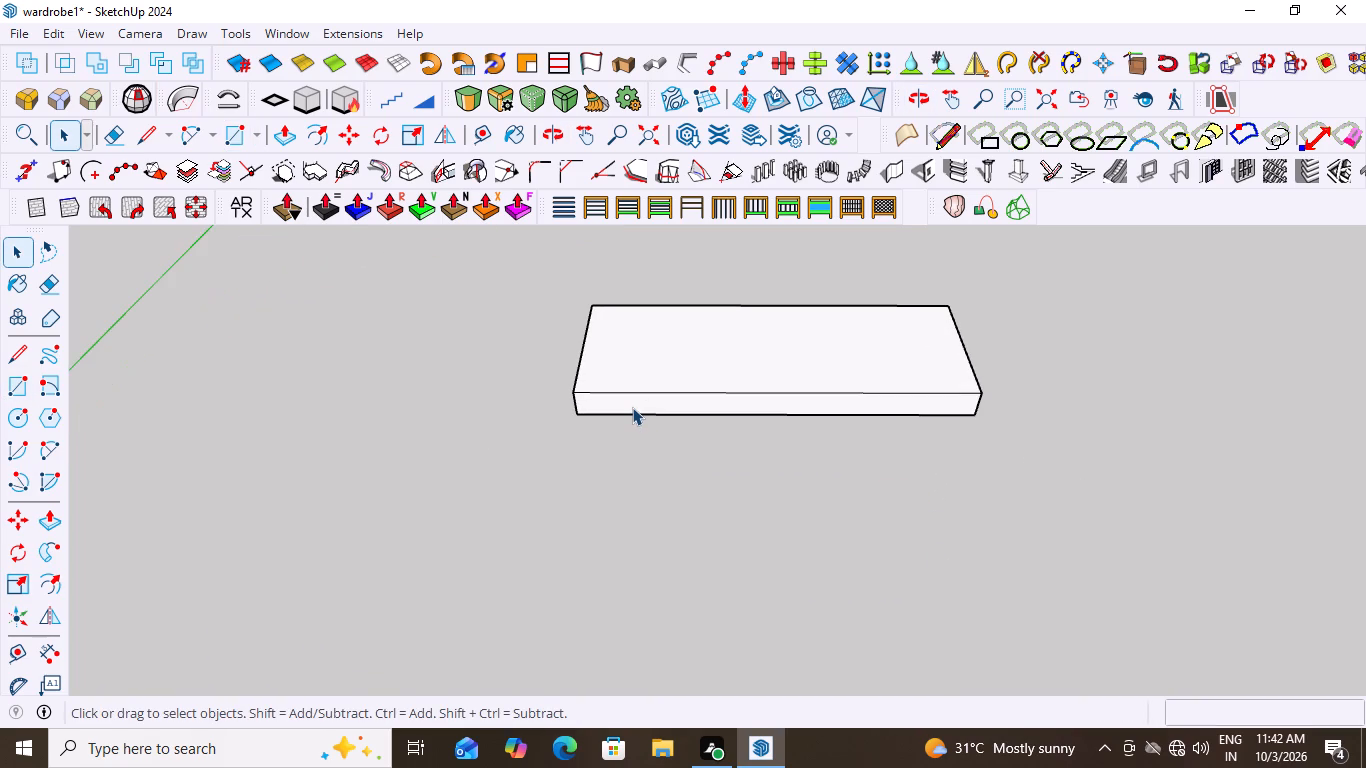
pyautogui.press('r')
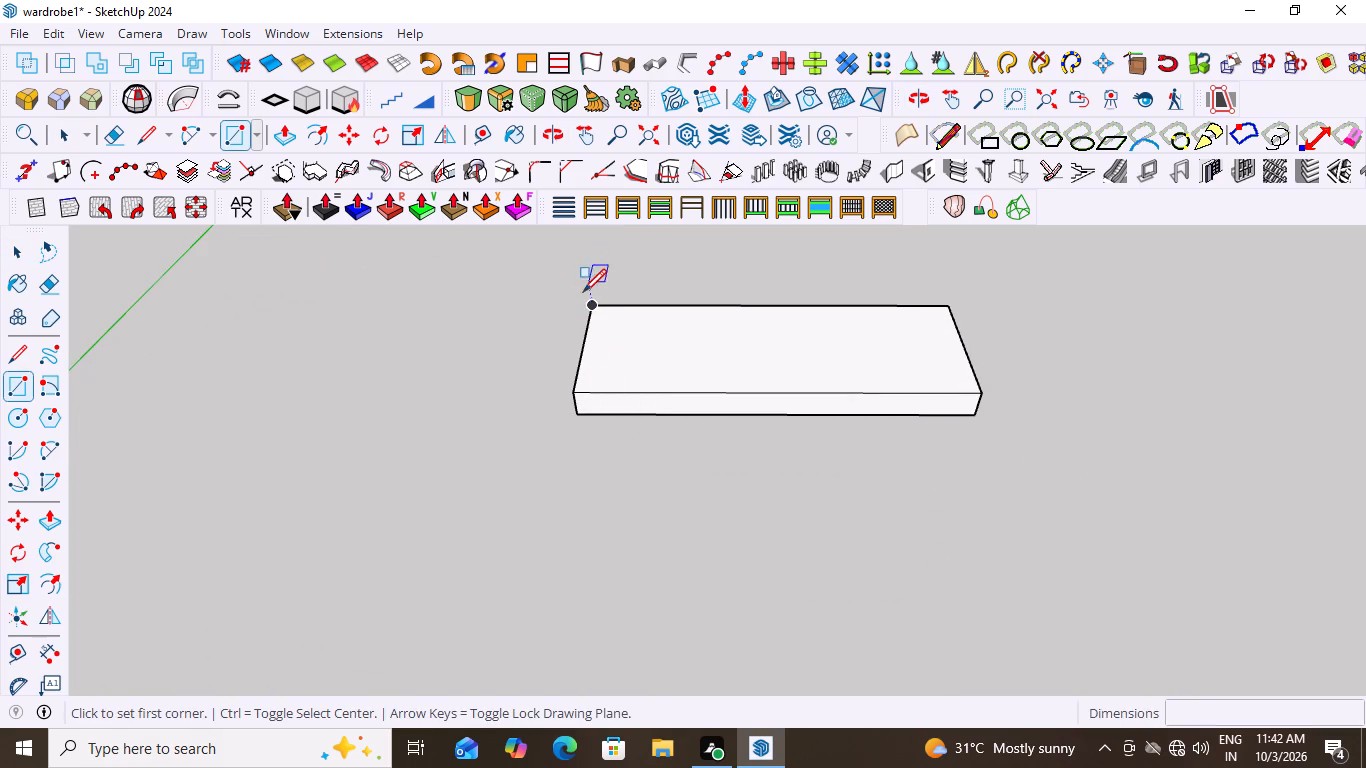
pyautogui.click(594, 306)
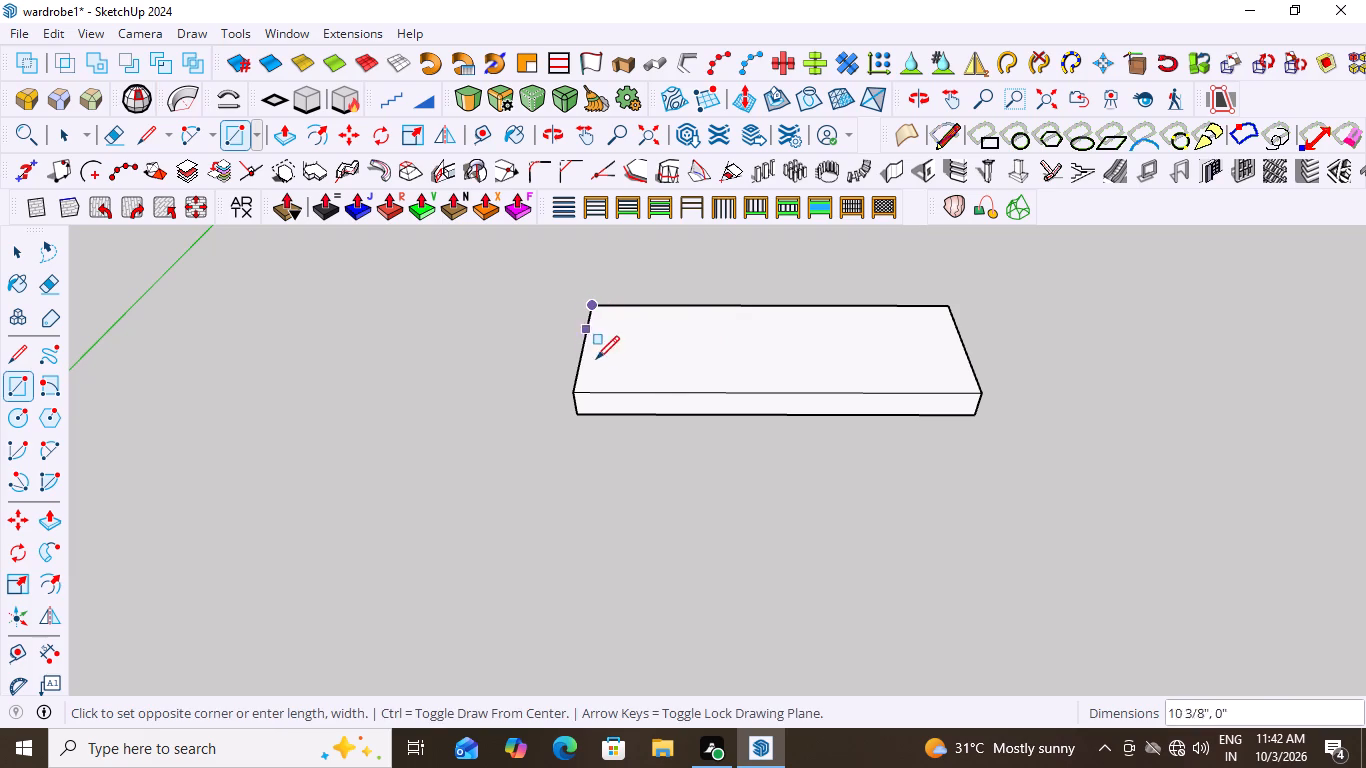
pyautogui.press('Left')
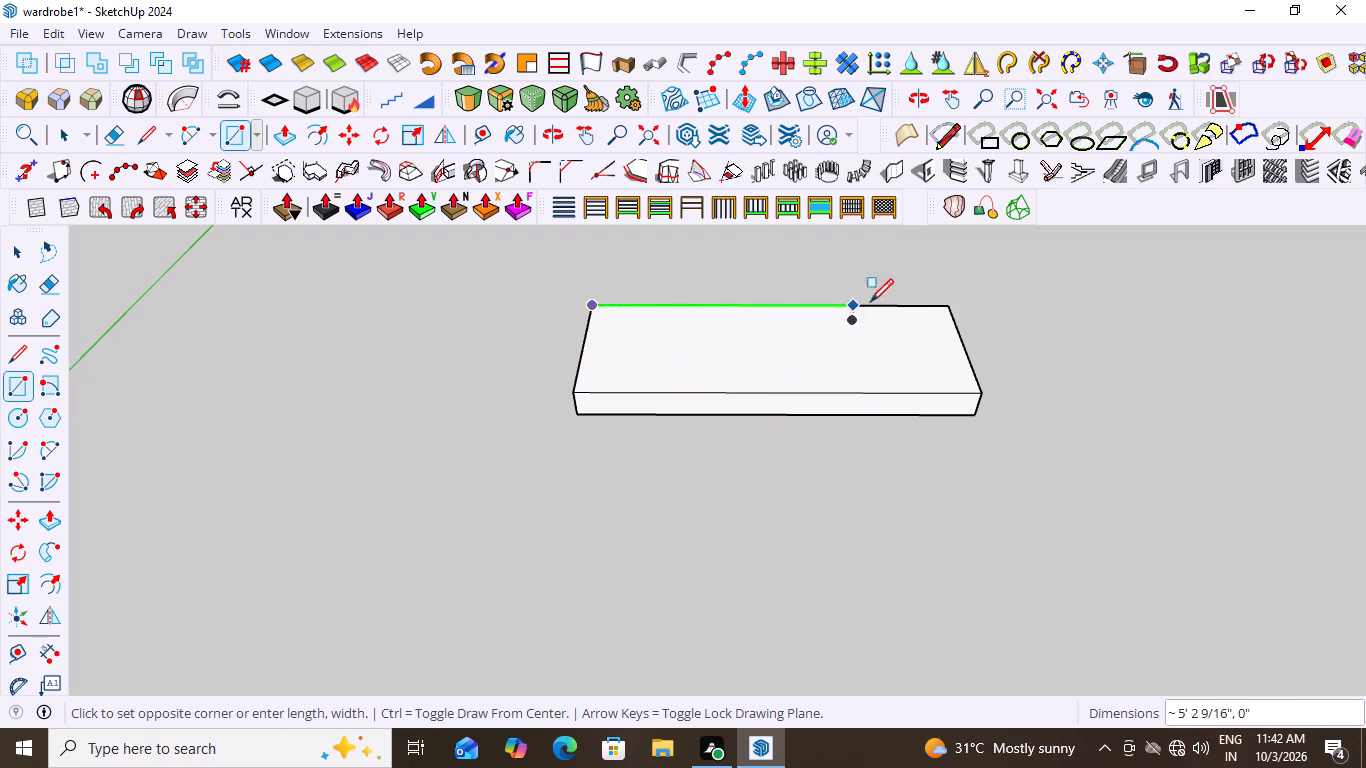
pyautogui.scroll(-16, 699, 454)
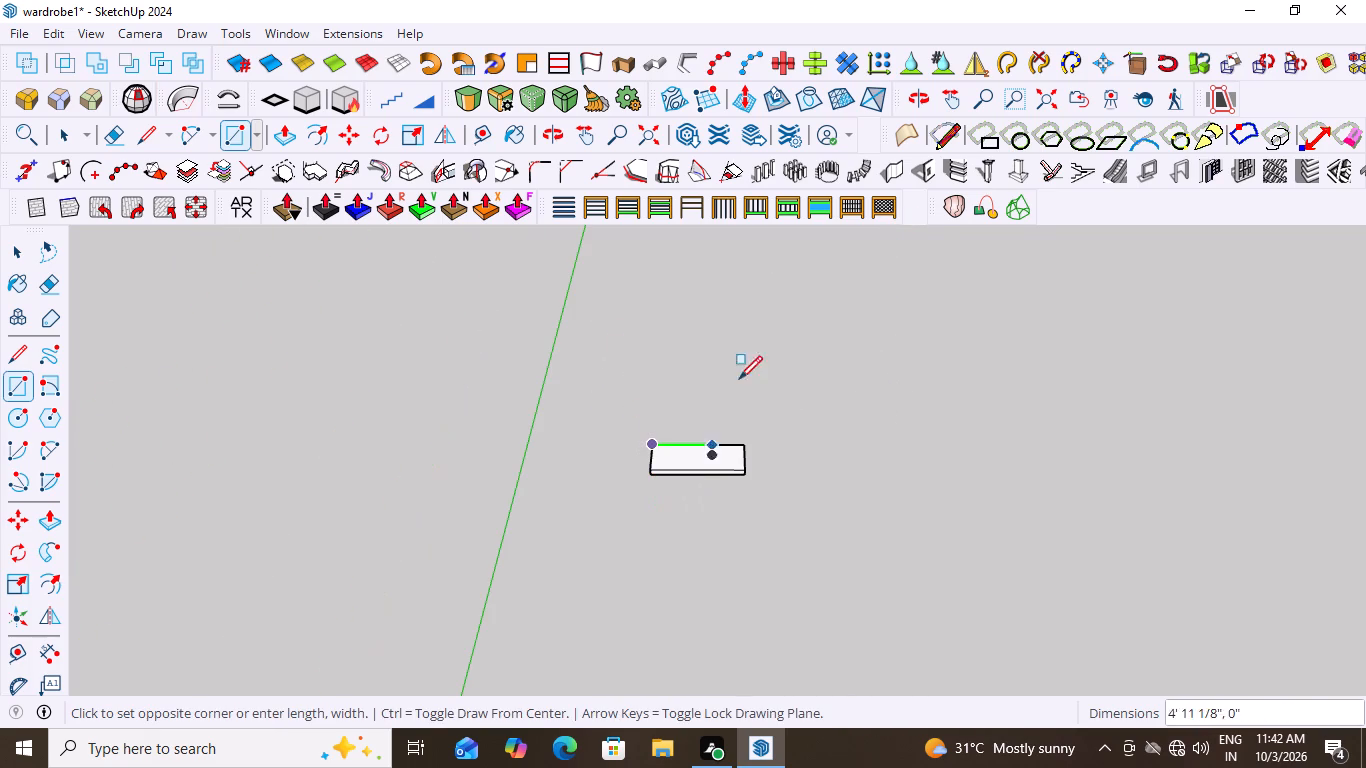
pyautogui.scroll(6, 744, 334)
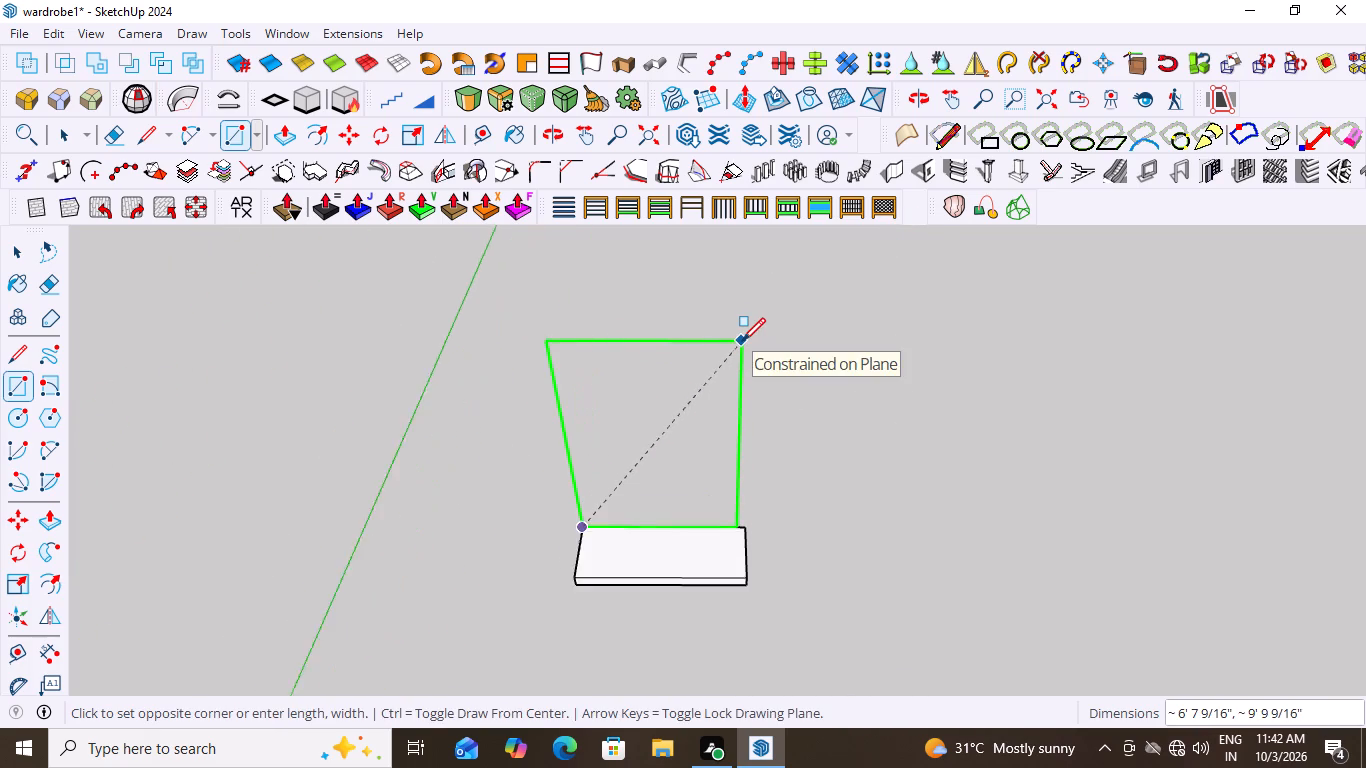
pyautogui.scroll(2, 742, 341)
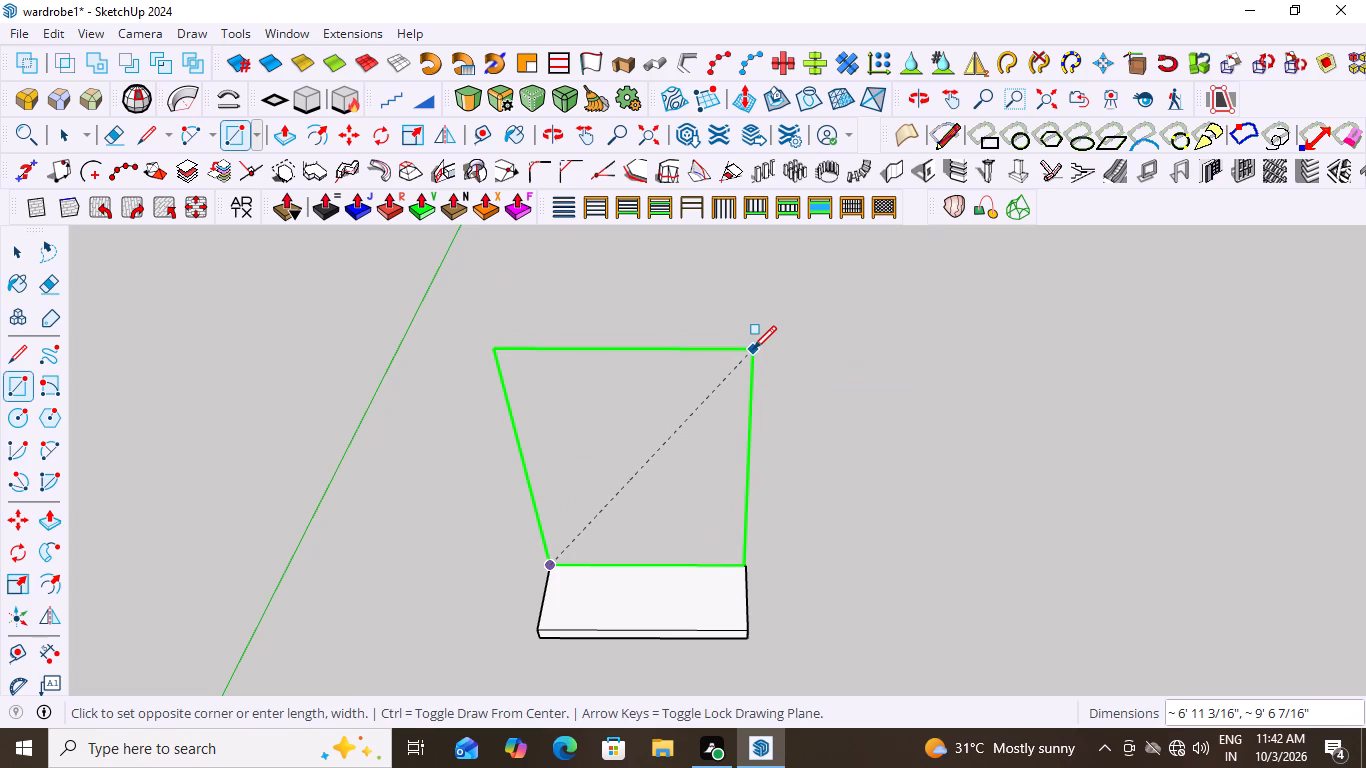
pyautogui.write("7'")
pyautogui.press(',')
pyautogui.write("6'6")
pyautogui.hotkey('shift', '"')
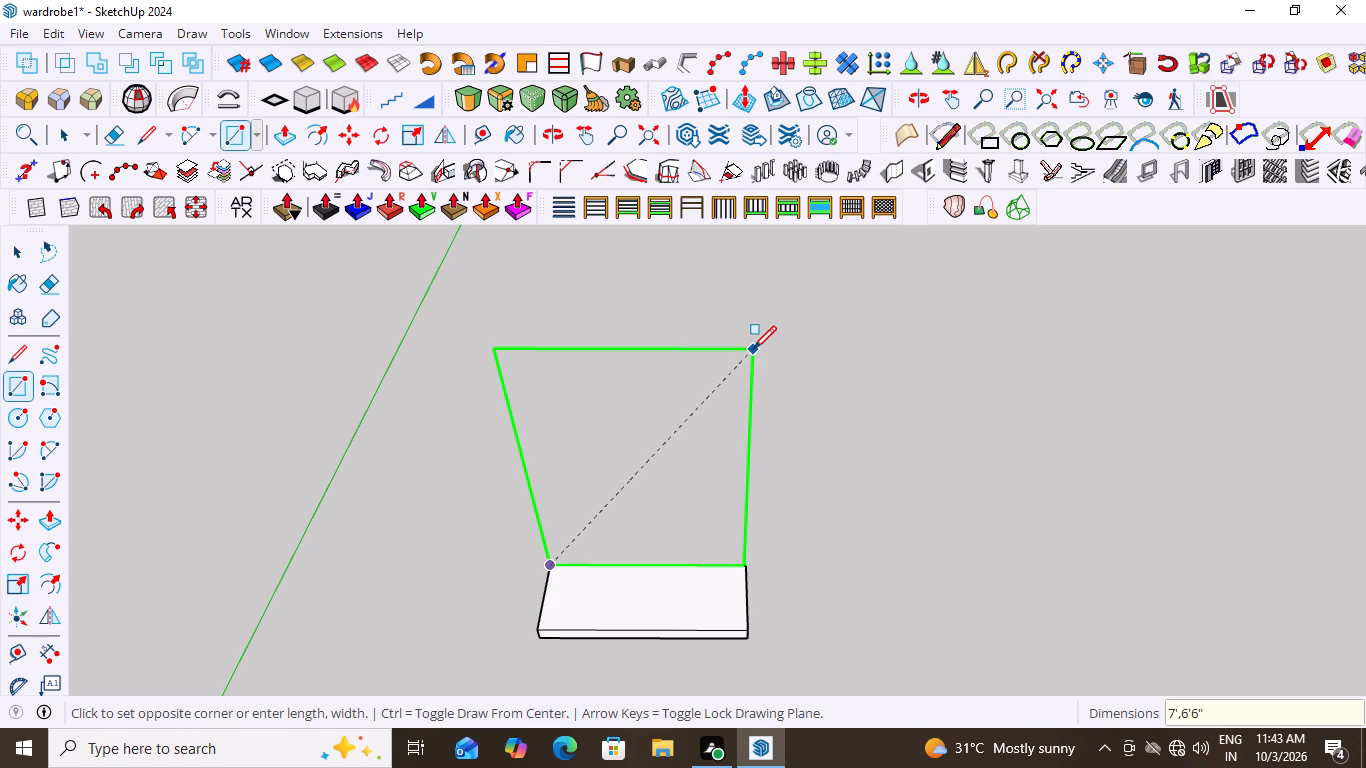
pyautogui.press('Return')
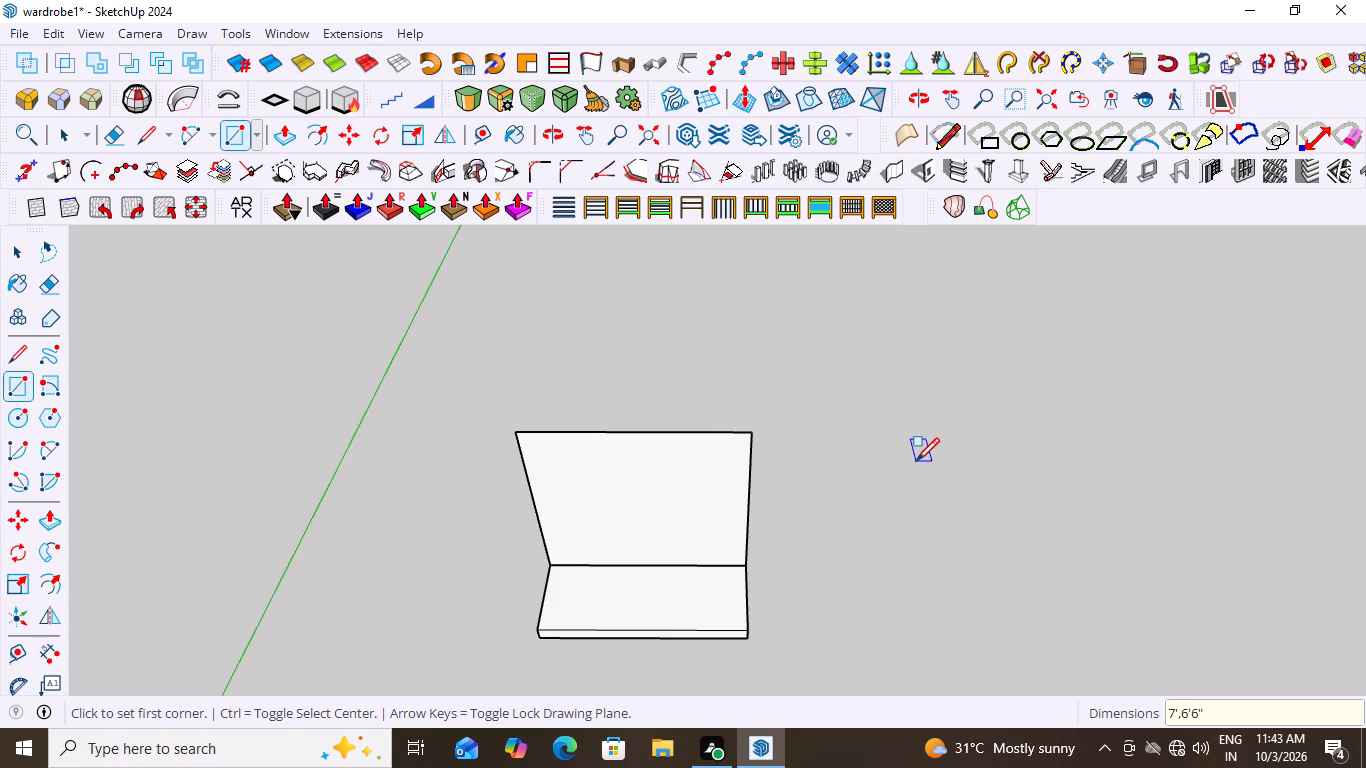
pyautogui.press('space')
# Make the upright back rectangle, with its face and edges, into a group.
pyautogui.click(881, 459)
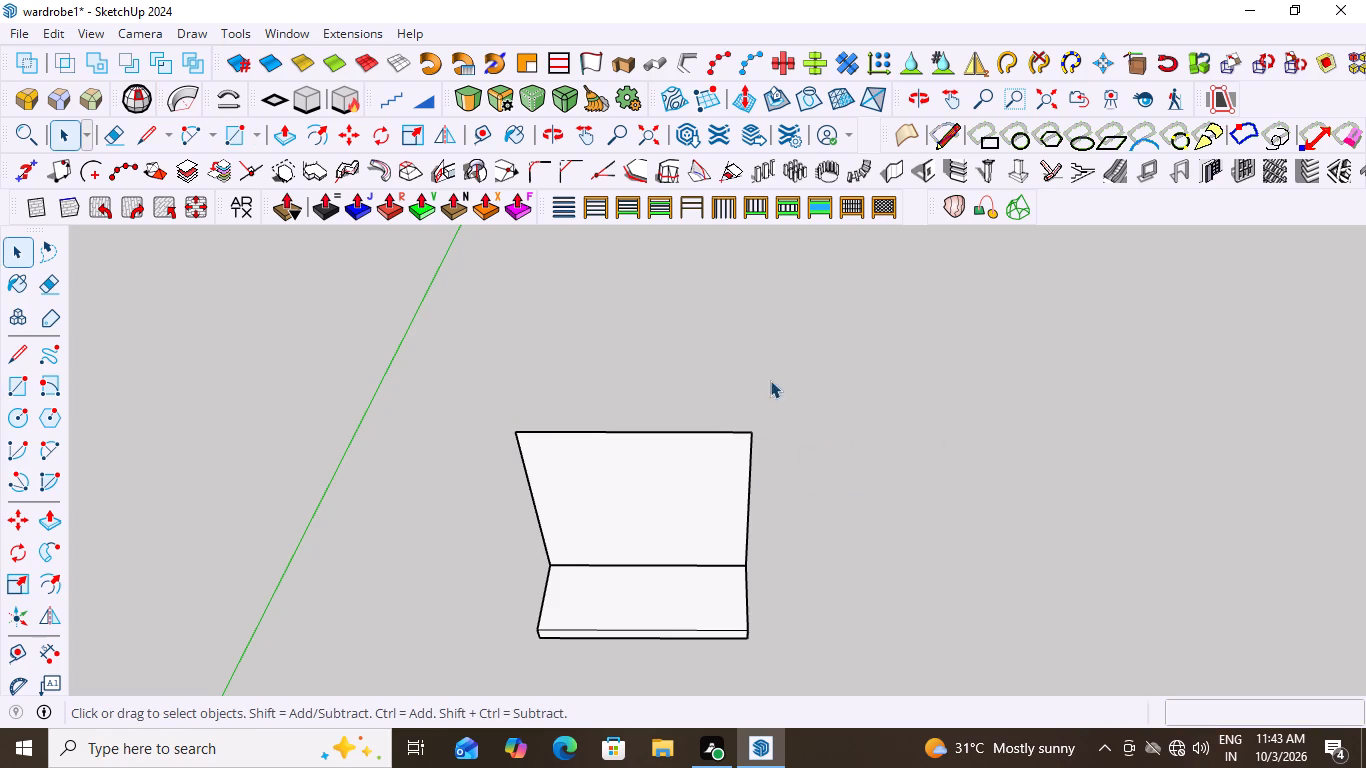
pyautogui.doubleClick(698, 443)
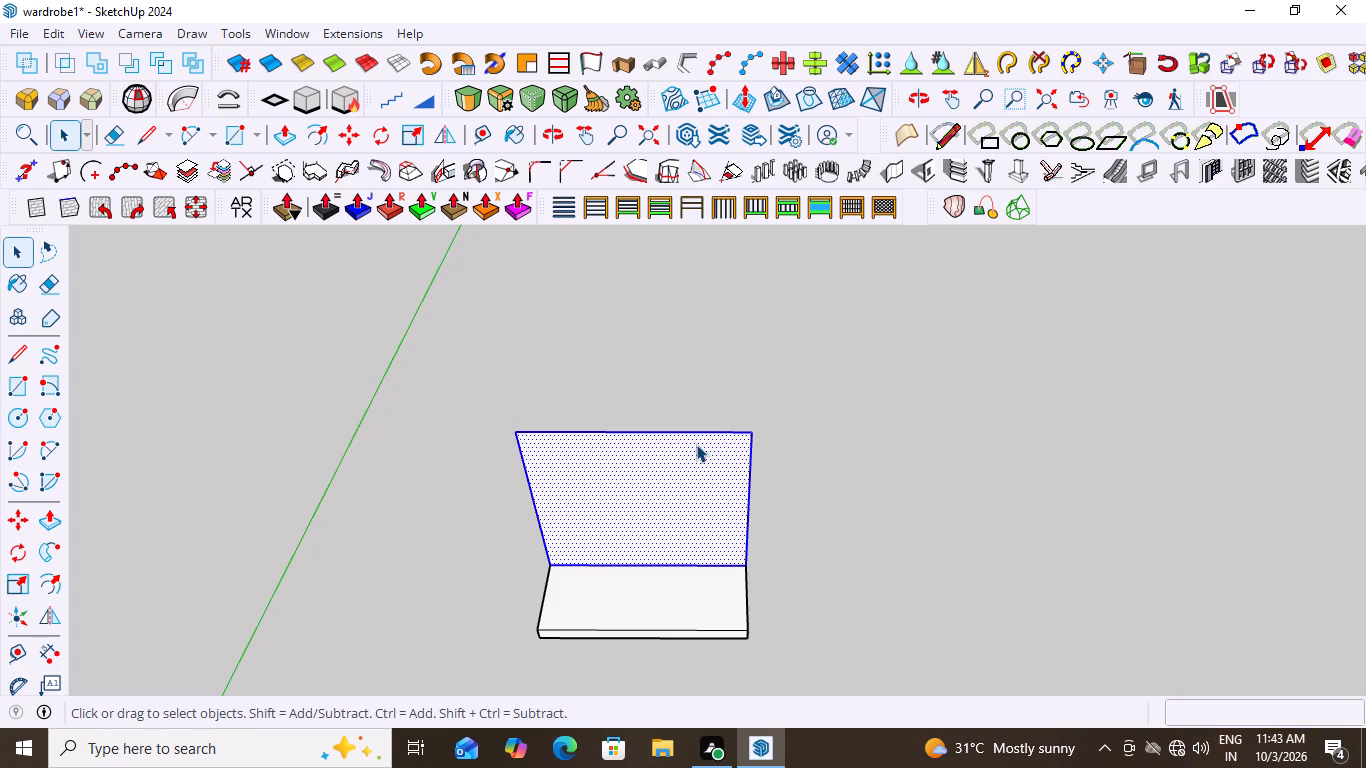
pyautogui.rightClick(689, 453)
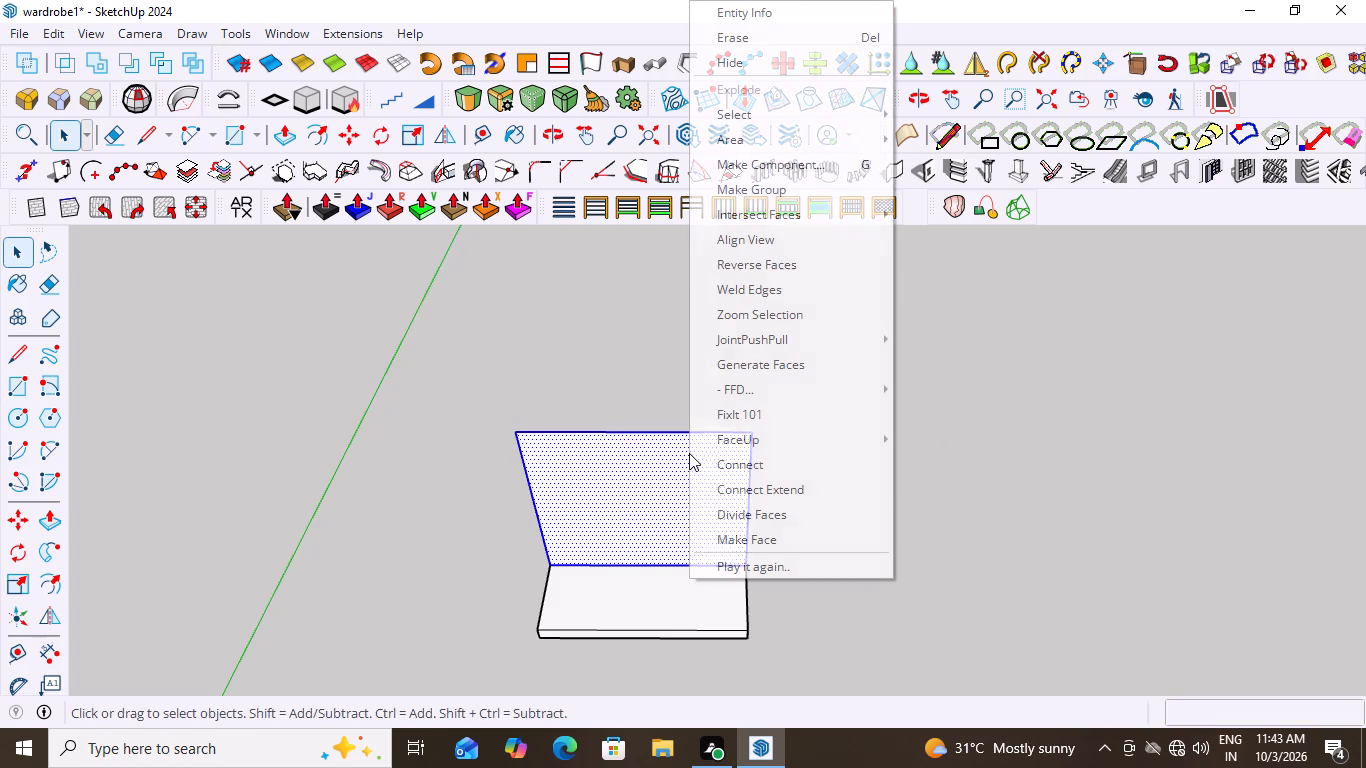
pyautogui.click(765, 191)
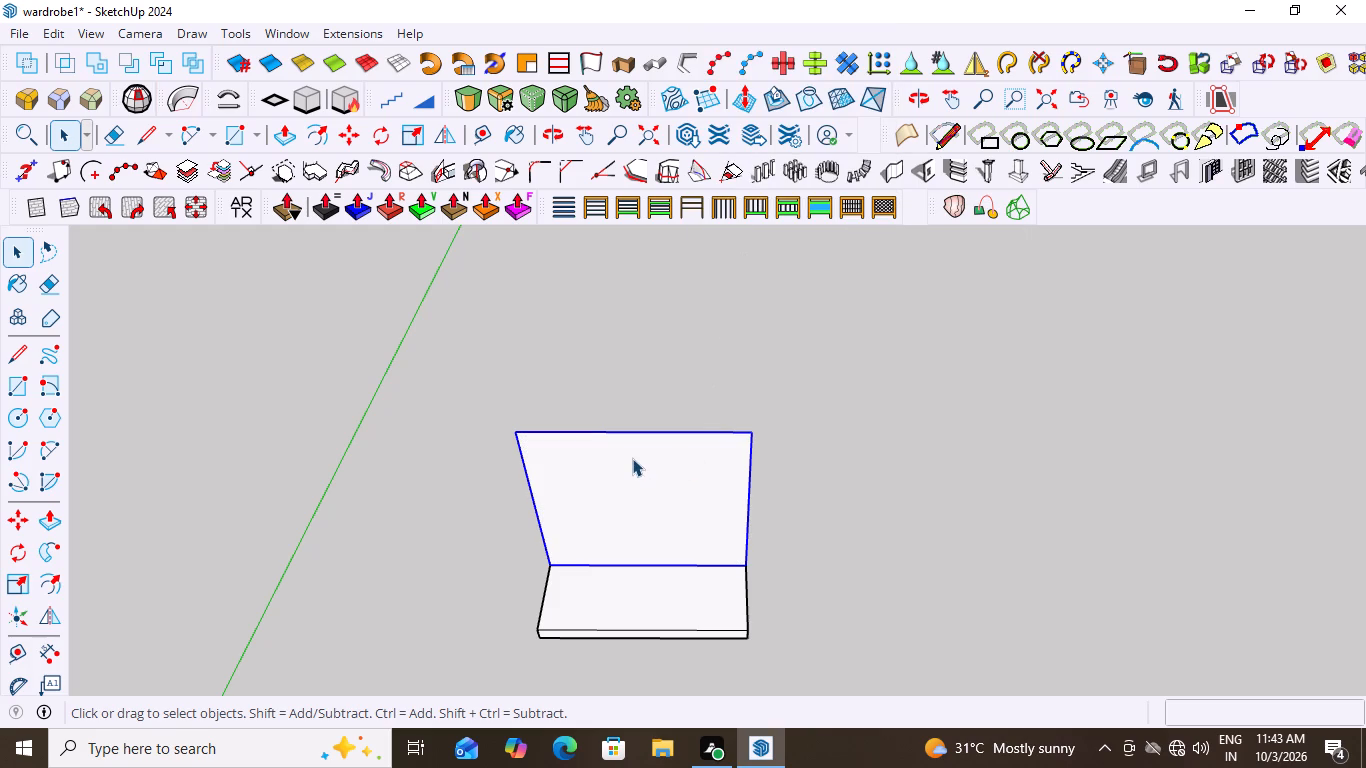
# Extrude the face inside the back rectangle group 7' forward over the plinth to form the carcass block.
pyautogui.doubleClick(632, 458)
pyautogui.click(628, 463)
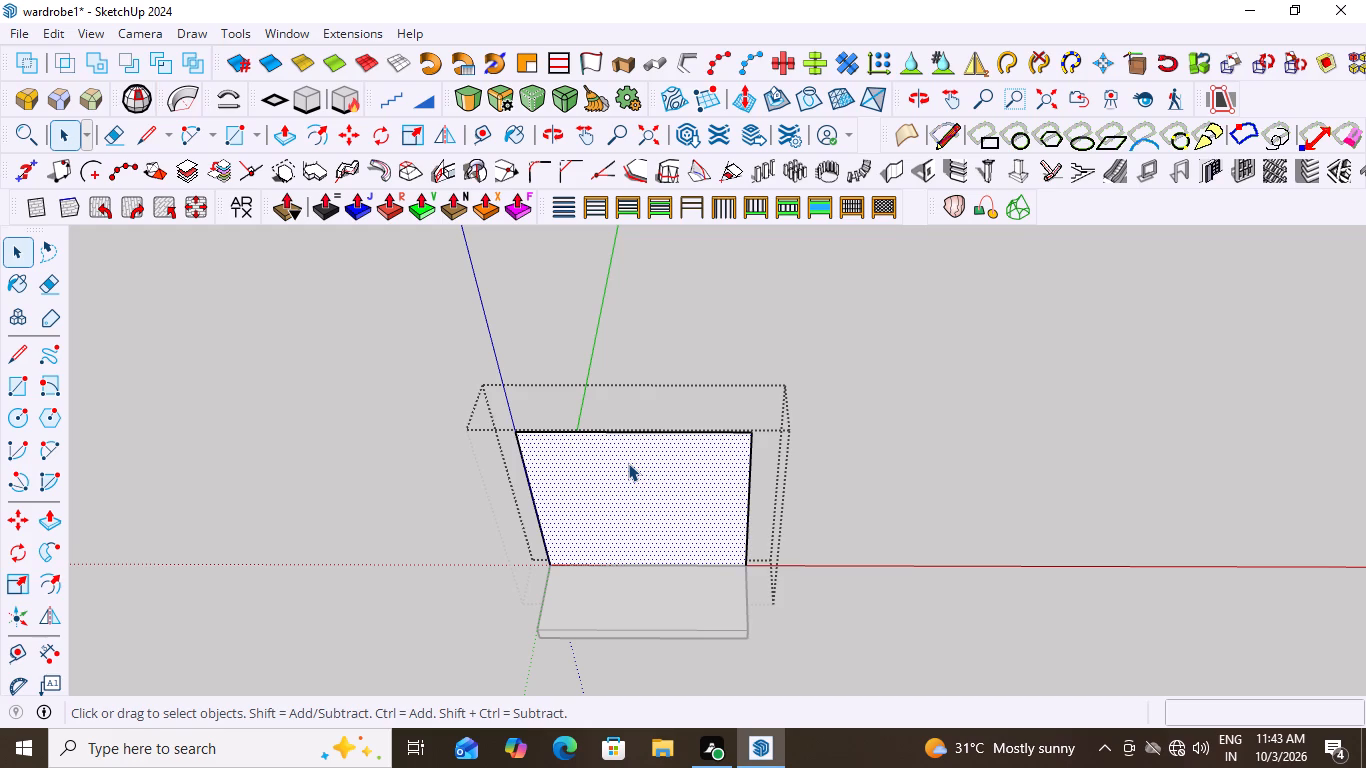
pyautogui.press('p')
pyautogui.click(628, 463)
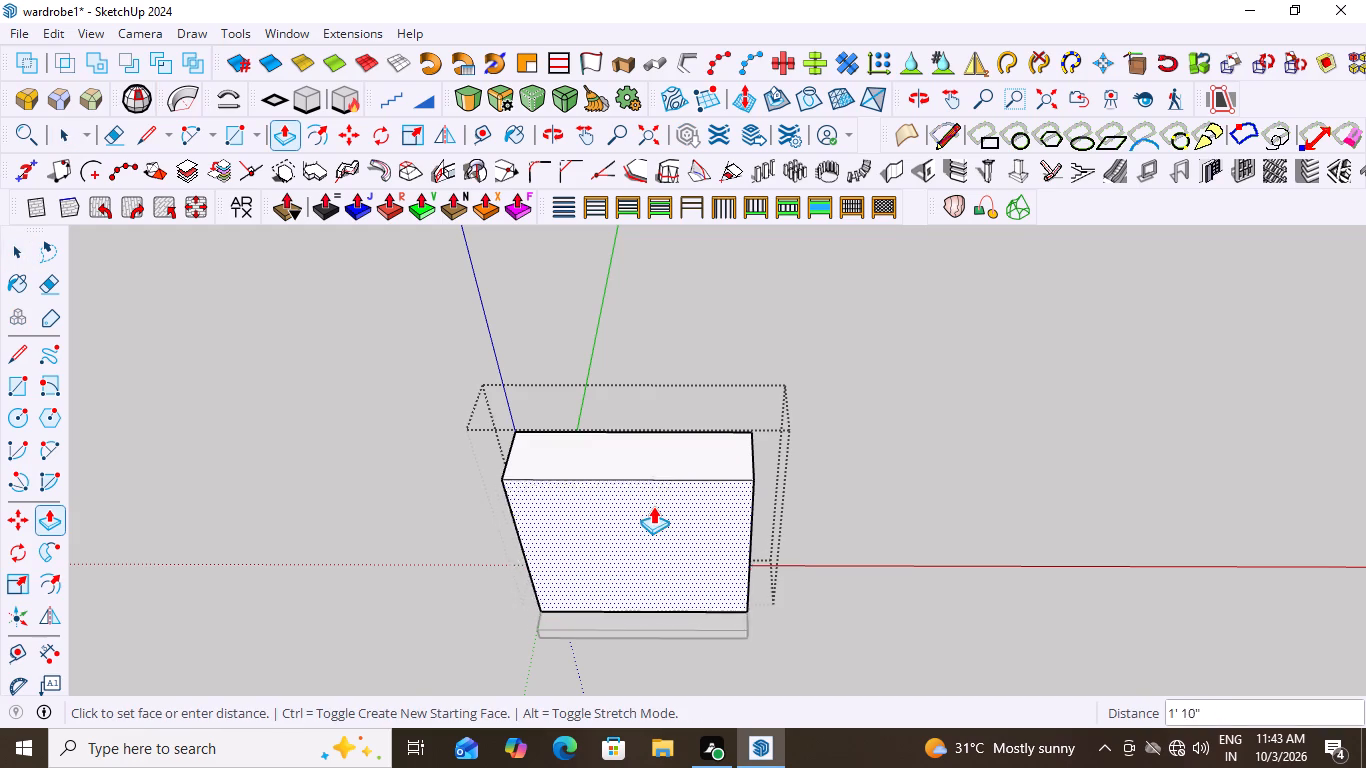
pyautogui.scroll(-14, 653, 506)
pyautogui.scroll(5, 630, 562)
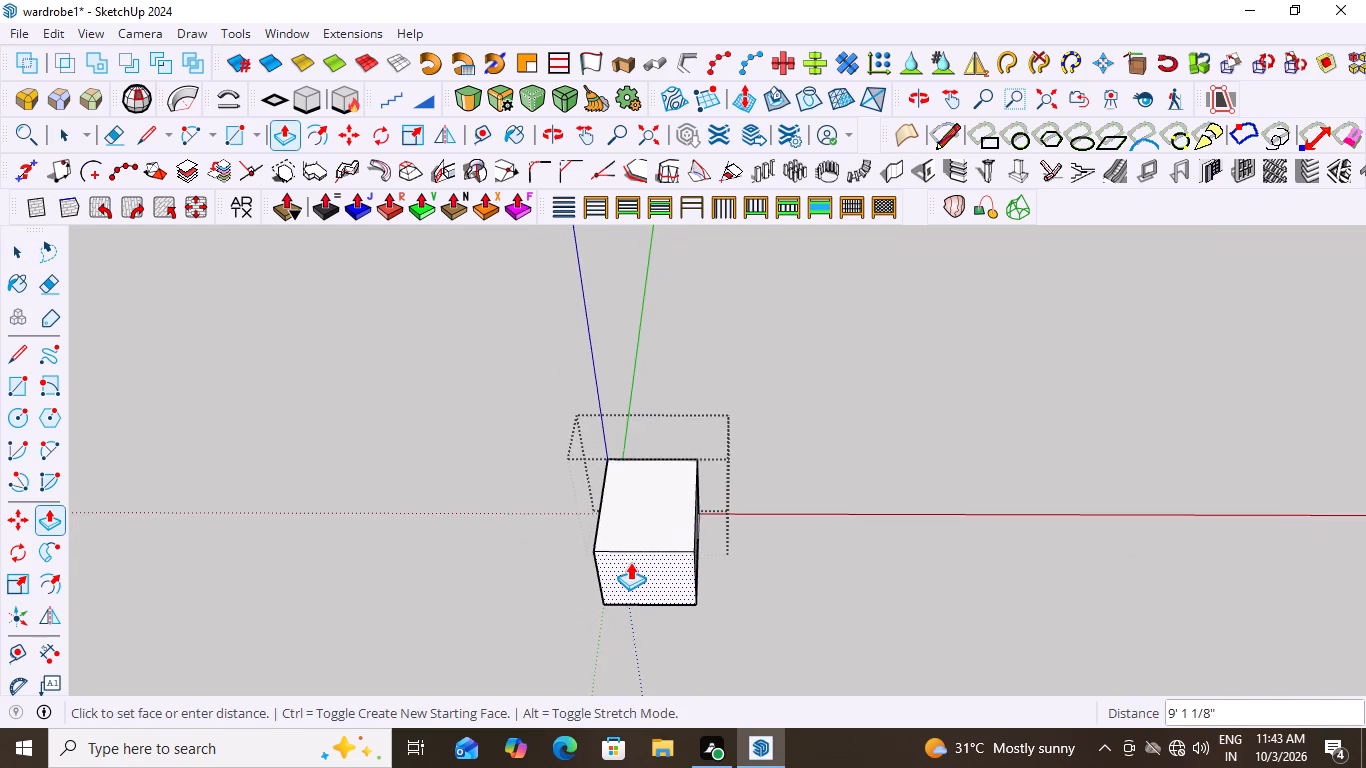
pyautogui.scroll(12, 630, 562)
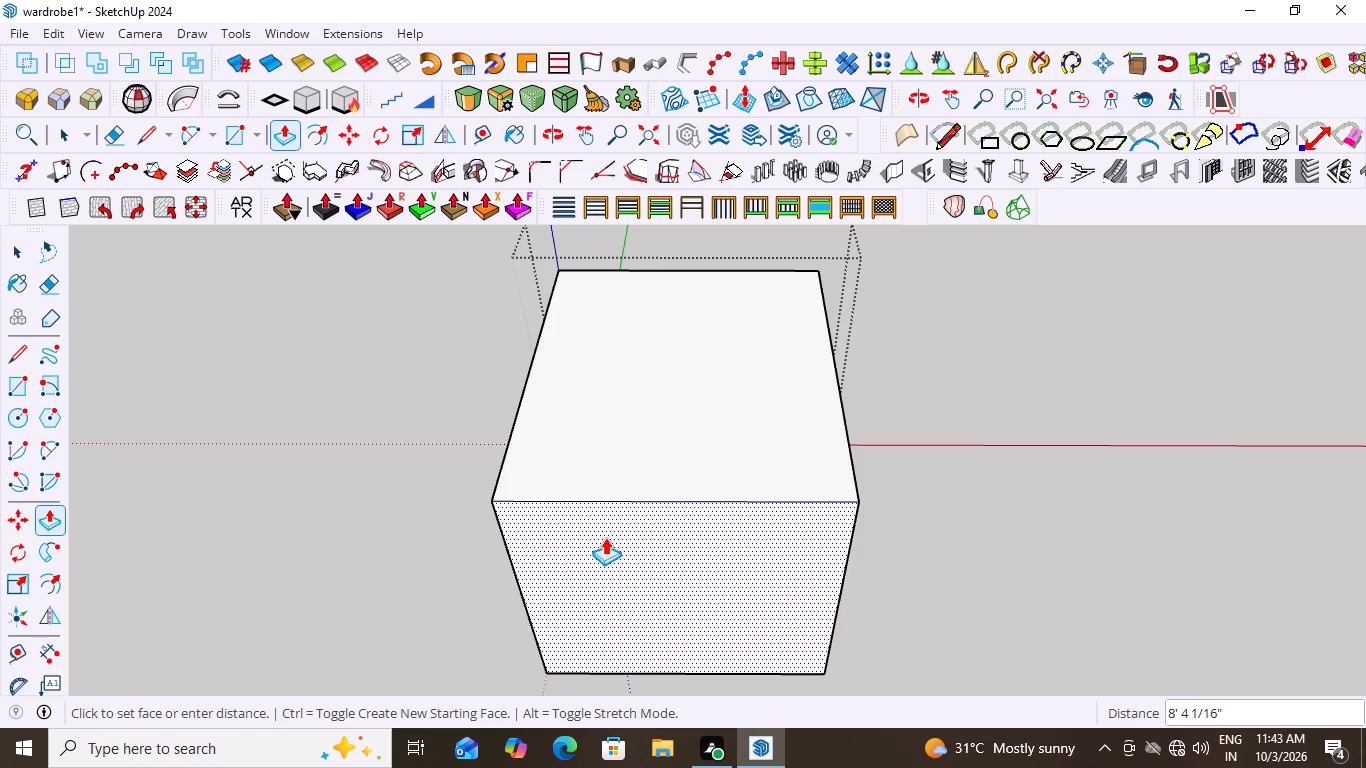
pyautogui.press('7')
pyautogui.press("'")
pyautogui.press('Return')
pyautogui.press('space')
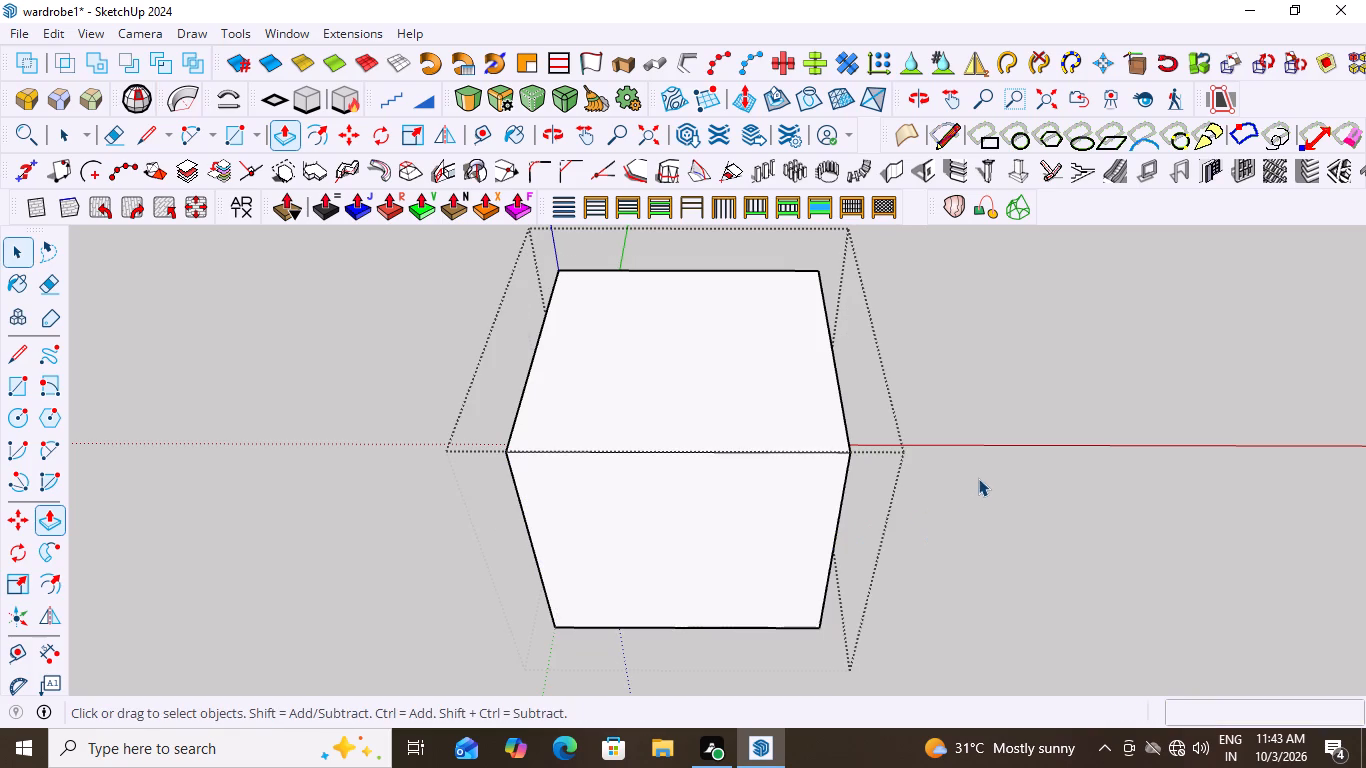
pyautogui.click(978, 477)
# Push the carcass block's front face back 3" inside its group.
pyautogui.scroll(-4, 417, 168)
pyautogui.moveTo(645, 401); pyautogui.dragTo(351, 87, button='middle')
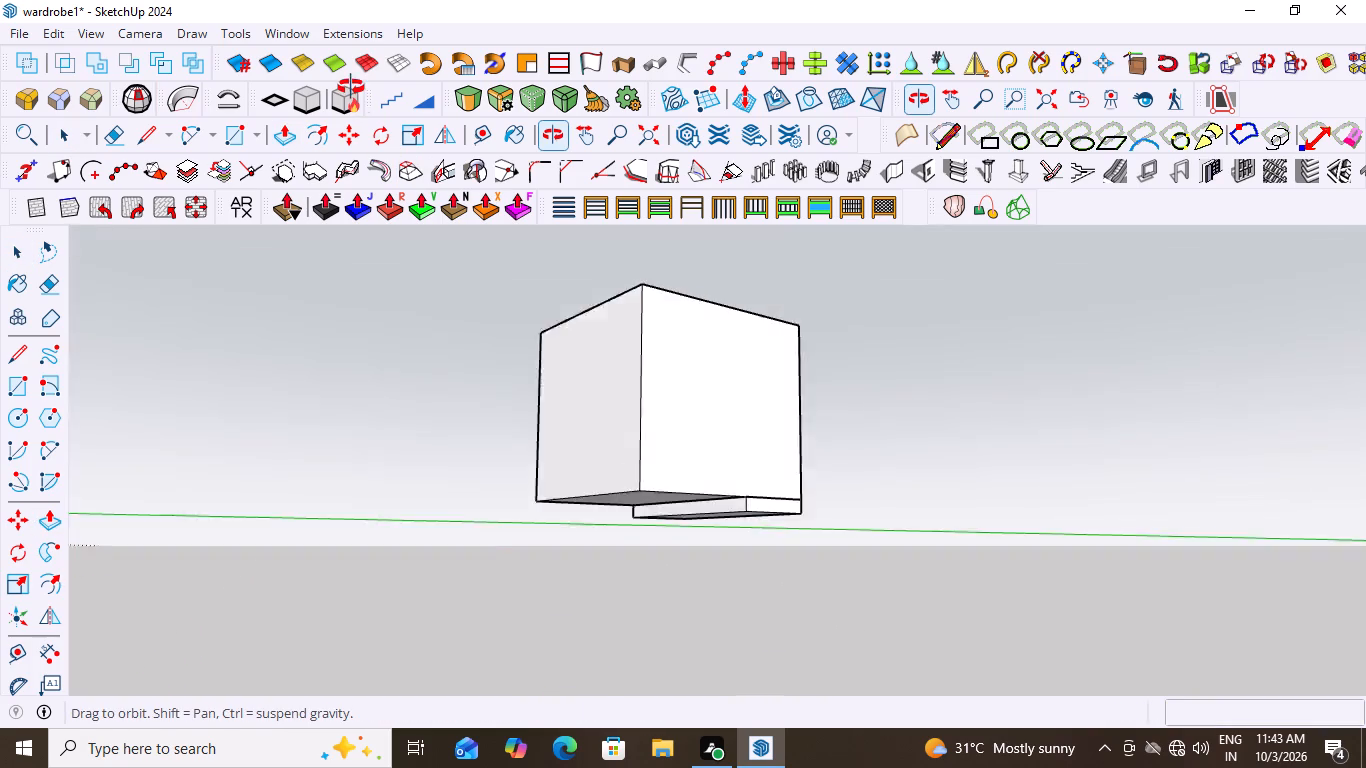
pyautogui.moveTo(351, 87); pyautogui.dragTo(380, 156, button='middle')
pyautogui.middleClick(380, 156)
pyautogui.scroll(6, 580, 448)
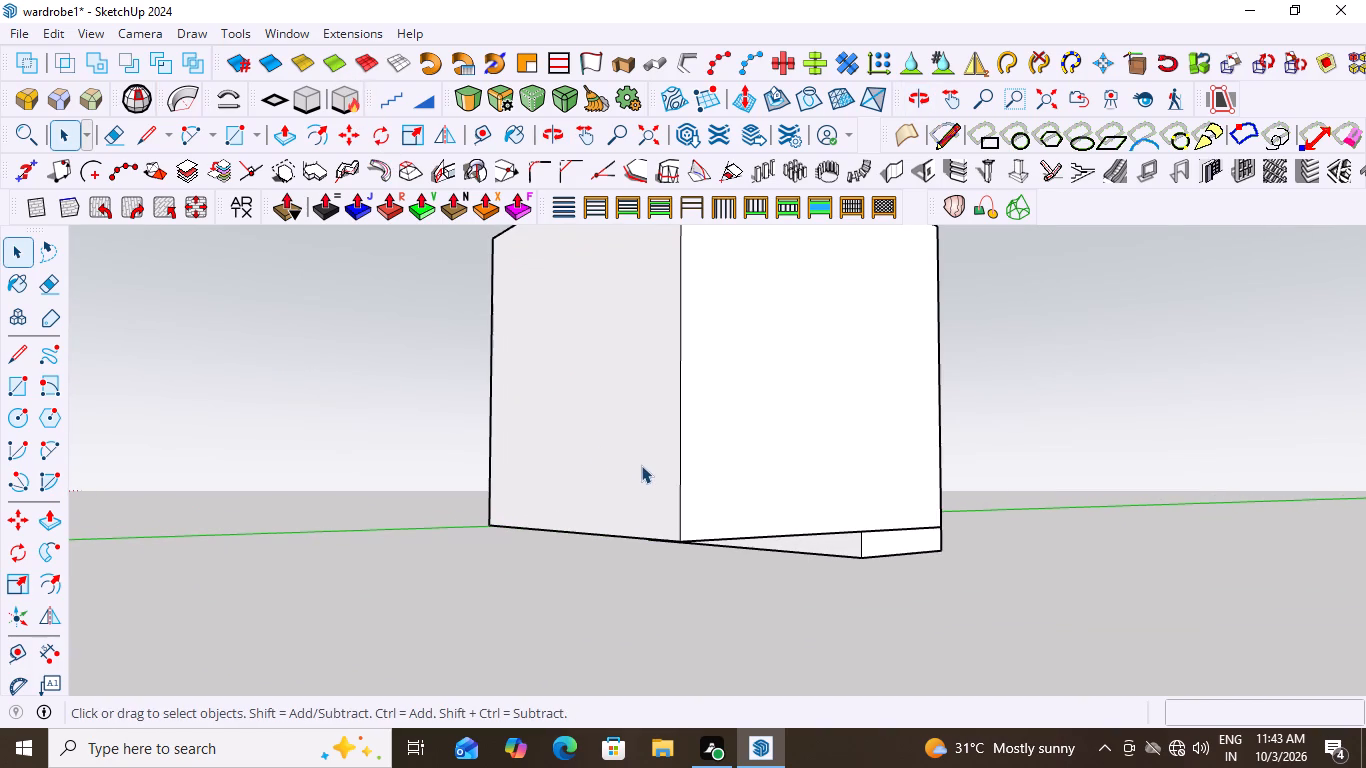
pyautogui.click(640, 460)
pyautogui.doubleClick(640, 460)
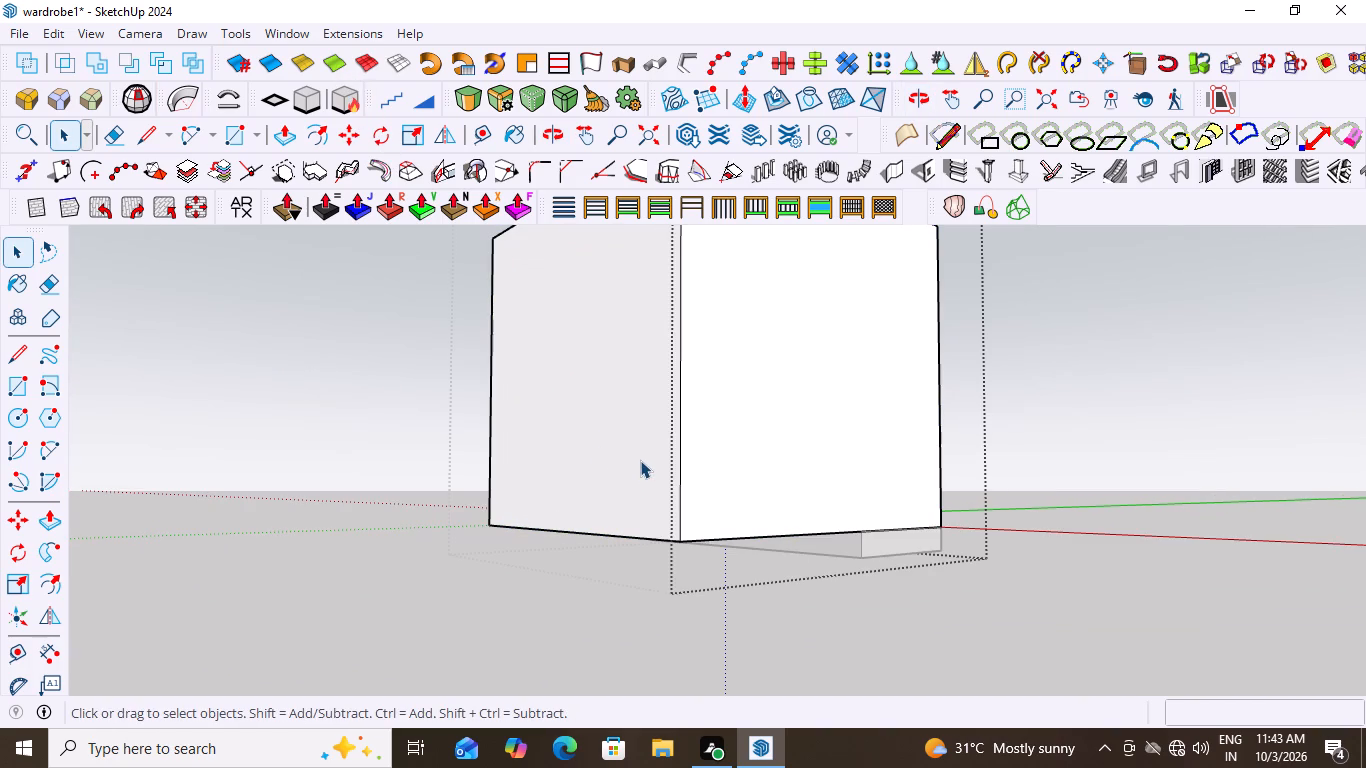
pyautogui.click(640, 460)
pyautogui.press('p')
pyautogui.click(640, 460)
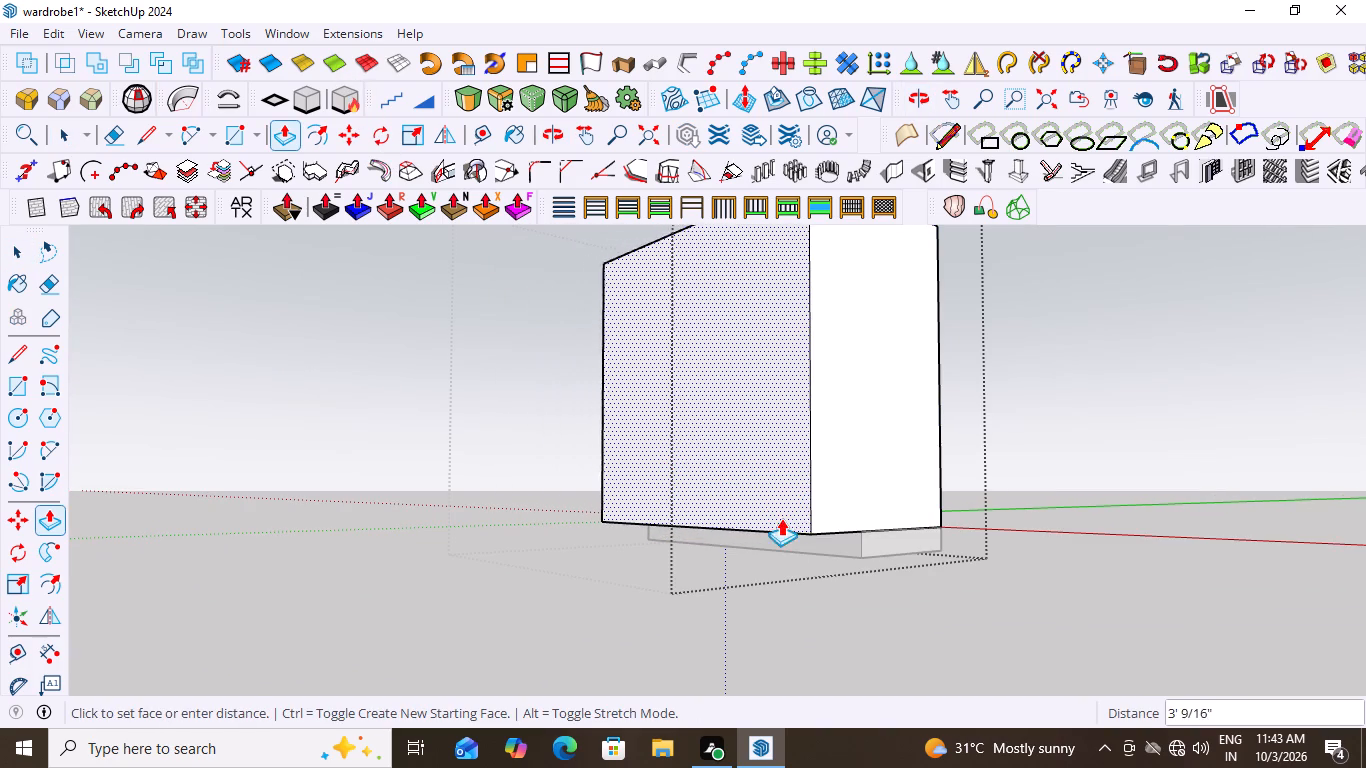
pyautogui.scroll(4, 811, 538)
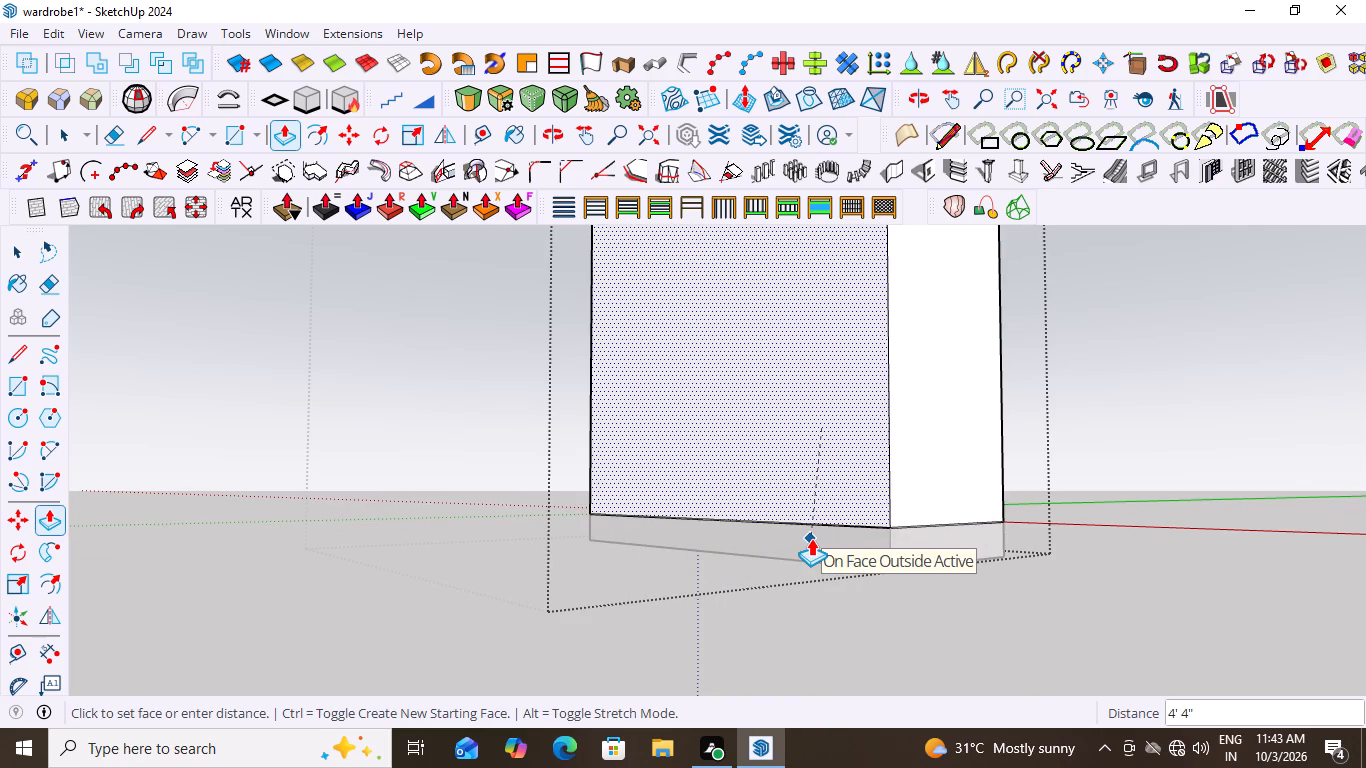
pyautogui.moveTo(759, 537); pyautogui.dragTo(632, 535, button='middle')
pyautogui.moveTo(633, 535); pyautogui.dragTo(665, 539, button='middle')
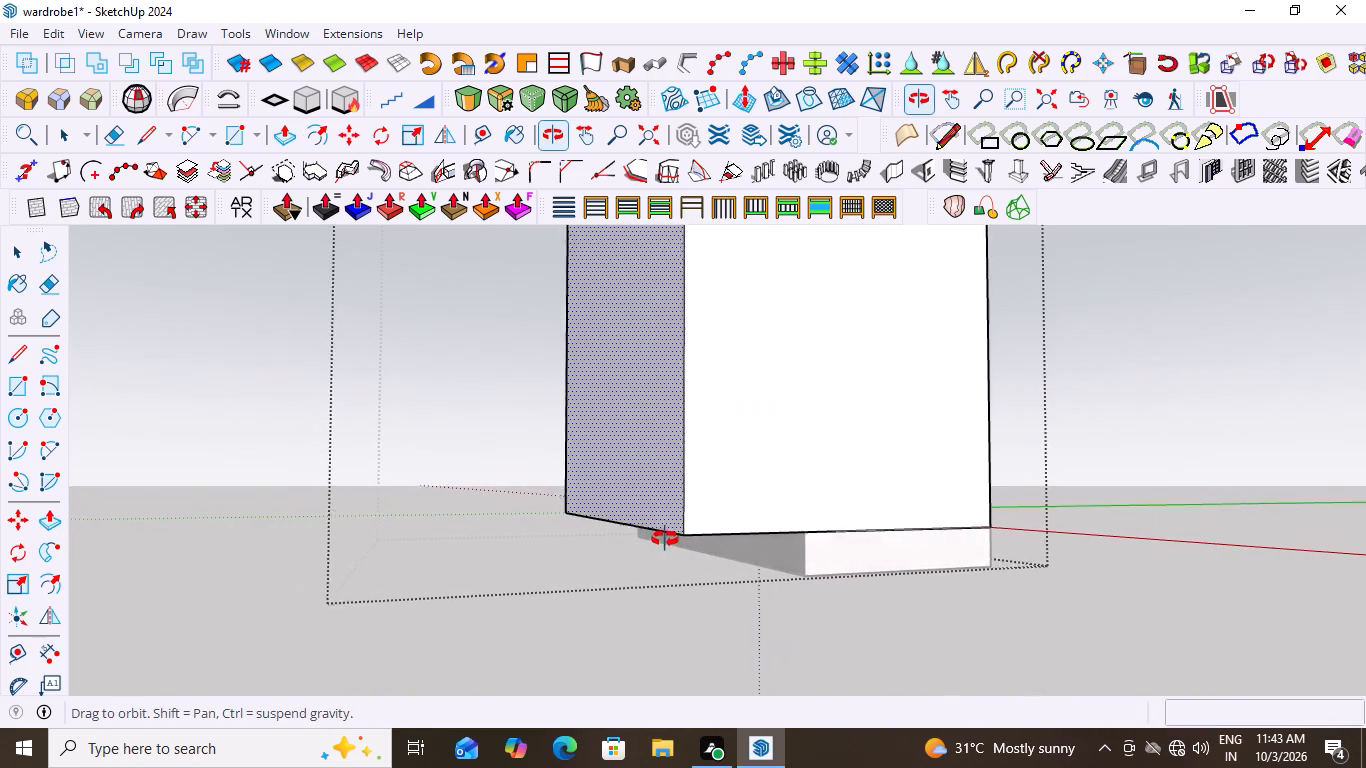
pyautogui.moveTo(665, 539); pyautogui.dragTo(680, 541, button='middle')
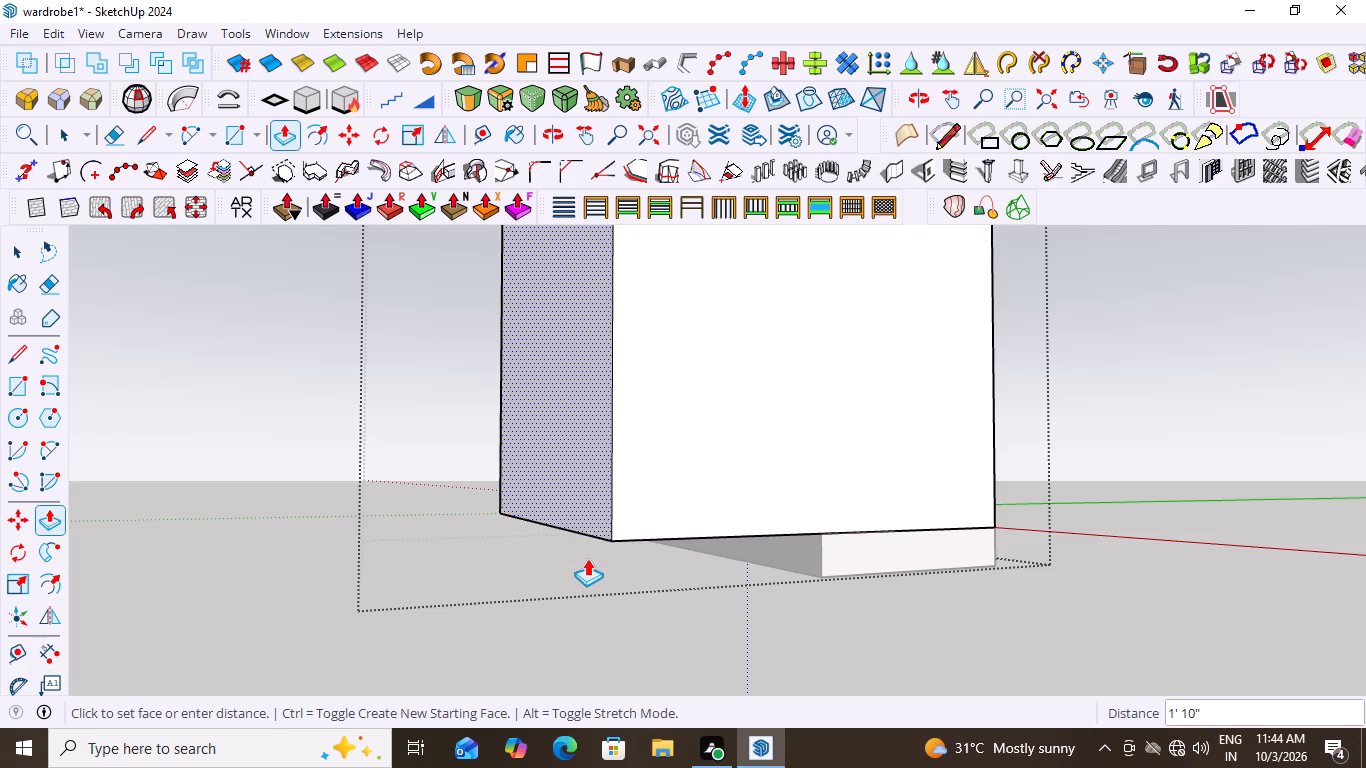
pyautogui.press('3')
pyautogui.hotkey('shift', '"')
pyautogui.press('Return')
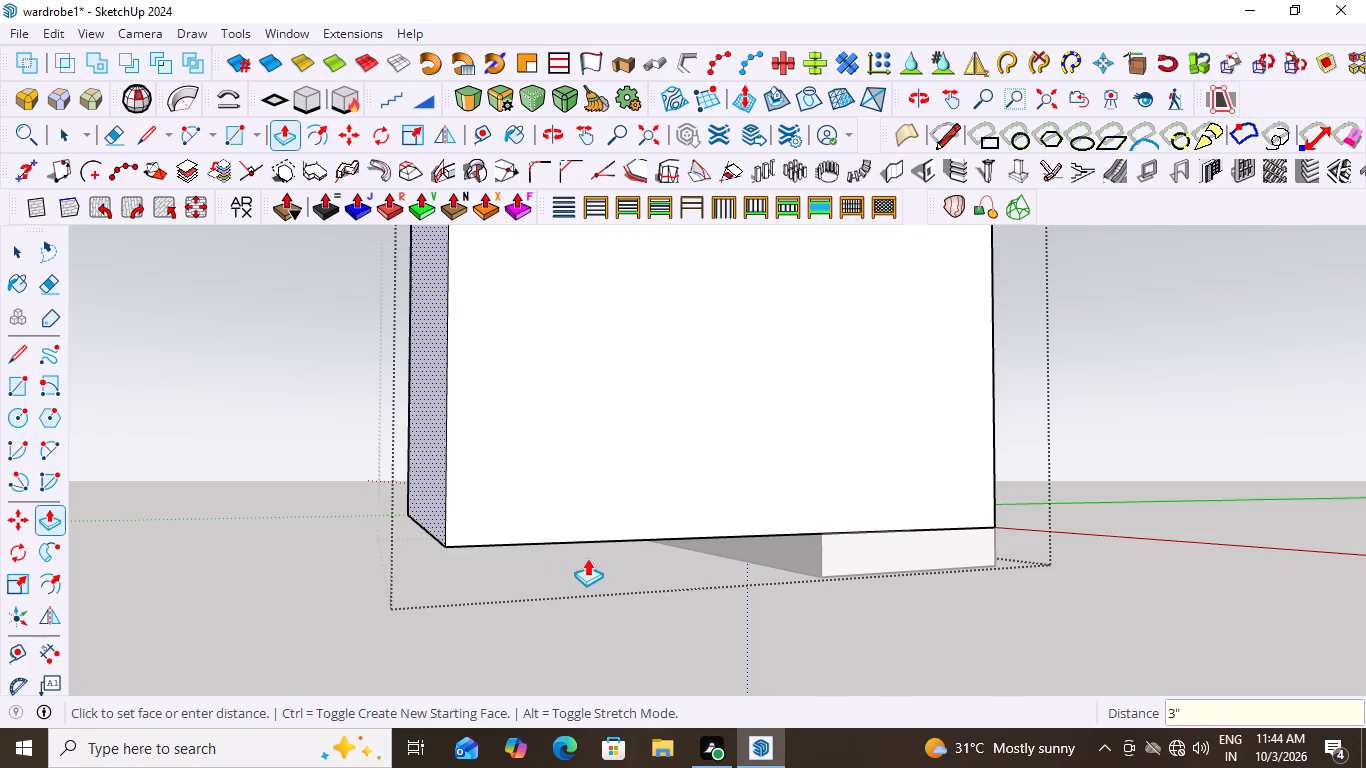
# Push the carcass's front face back about 3' 9" more, stopping slightly forward of the plinth's front.
pyautogui.click(422, 481)
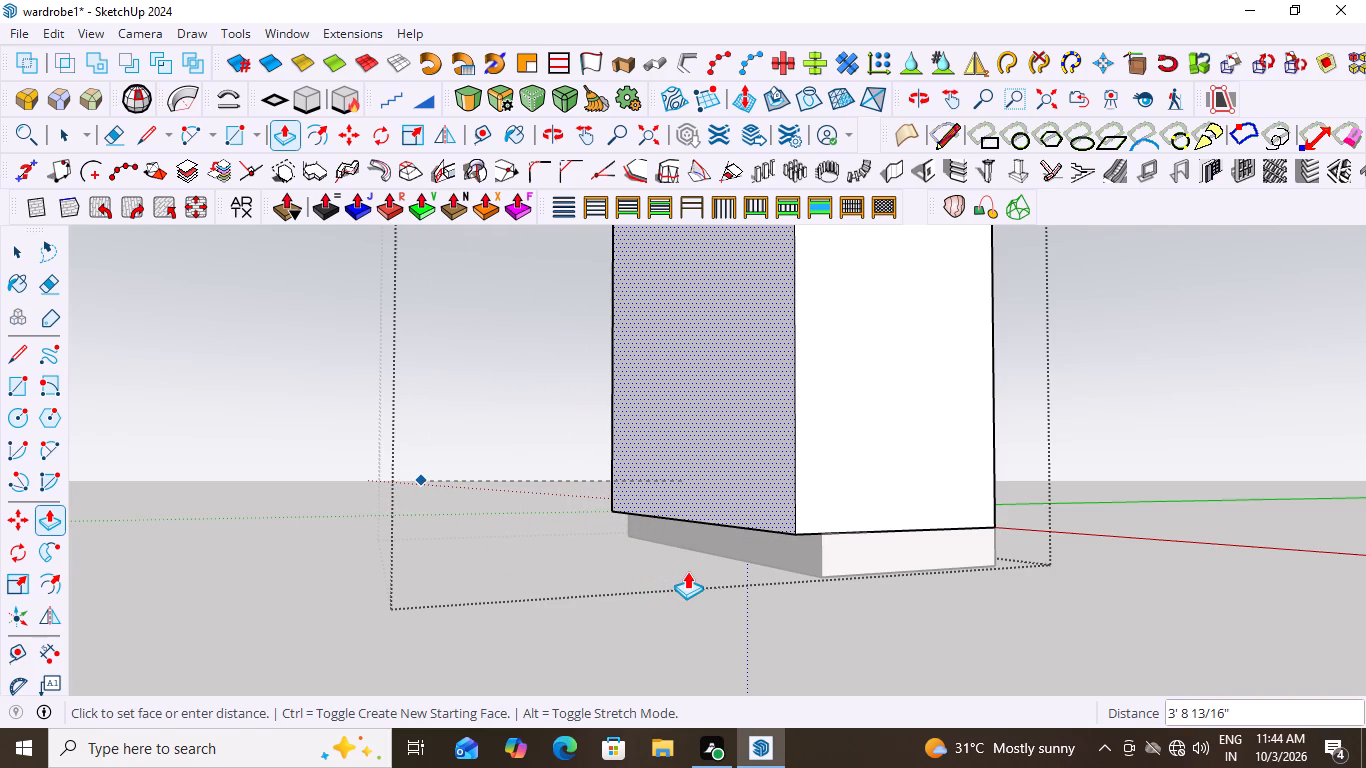
pyautogui.click(687, 571)
pyautogui.press('space')
pyautogui.click(1129, 445)
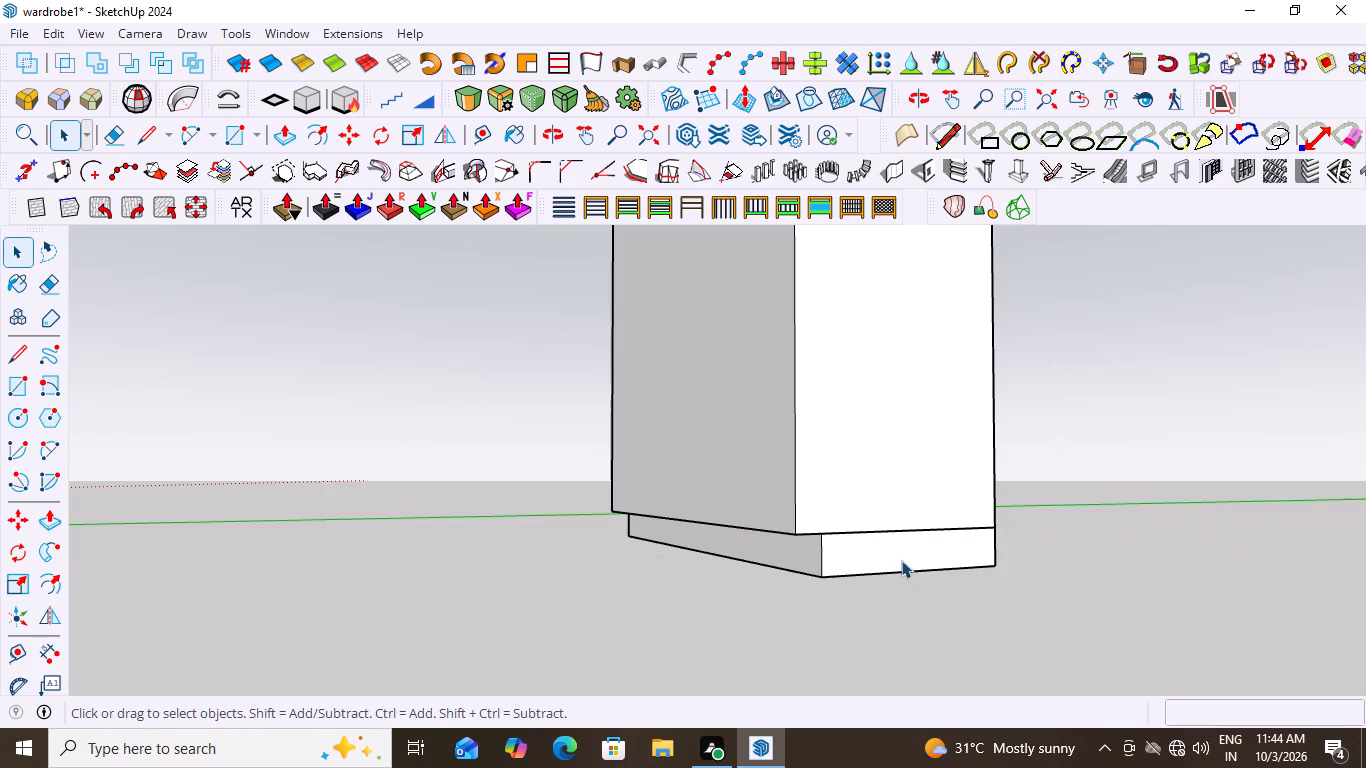
# Check the depth of the plinth and of the carcass along their bottom side edges without placing dimensions.
pyautogui.middleClick(585, 501)
pyautogui.scroll(-3, 585, 501)
pyautogui.scroll(-2, 921, 565)
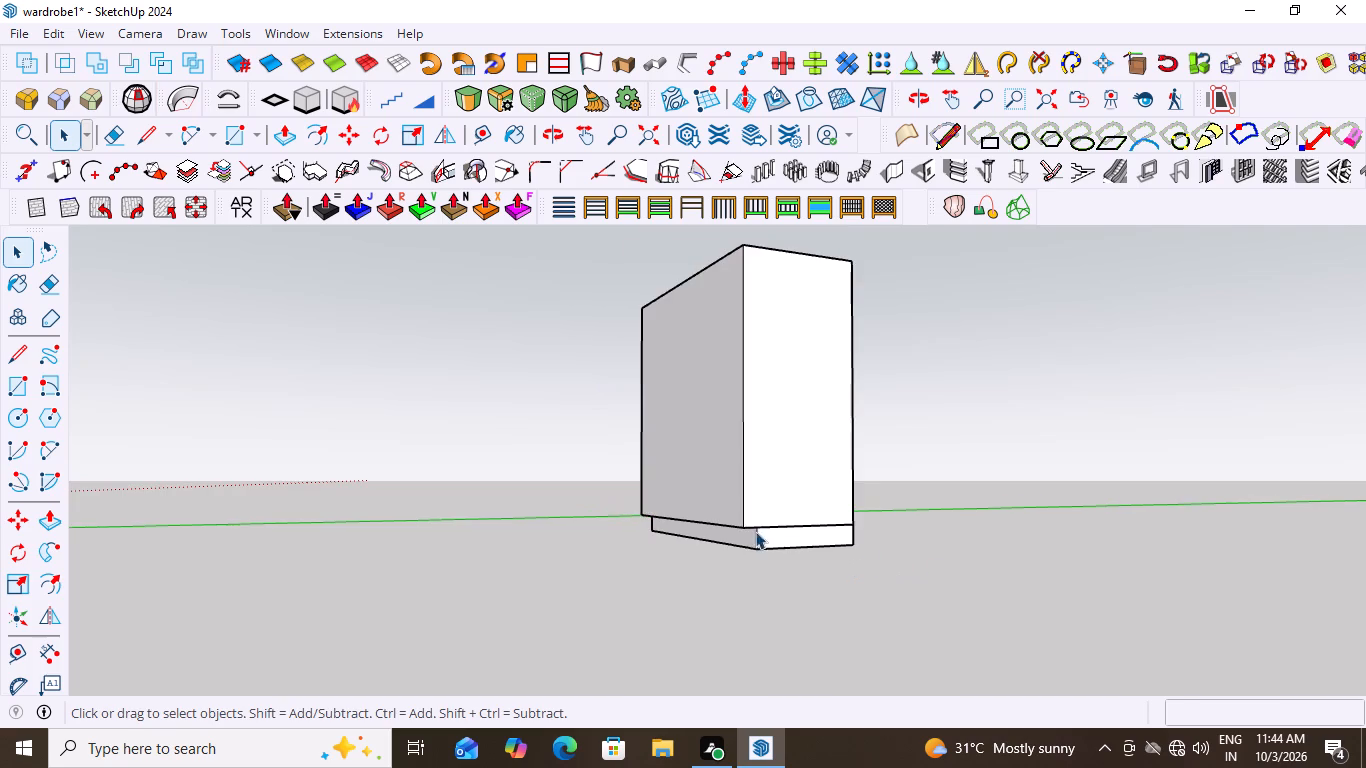
pyautogui.moveTo(741, 532); pyautogui.dragTo(1006, 341, button='middle')
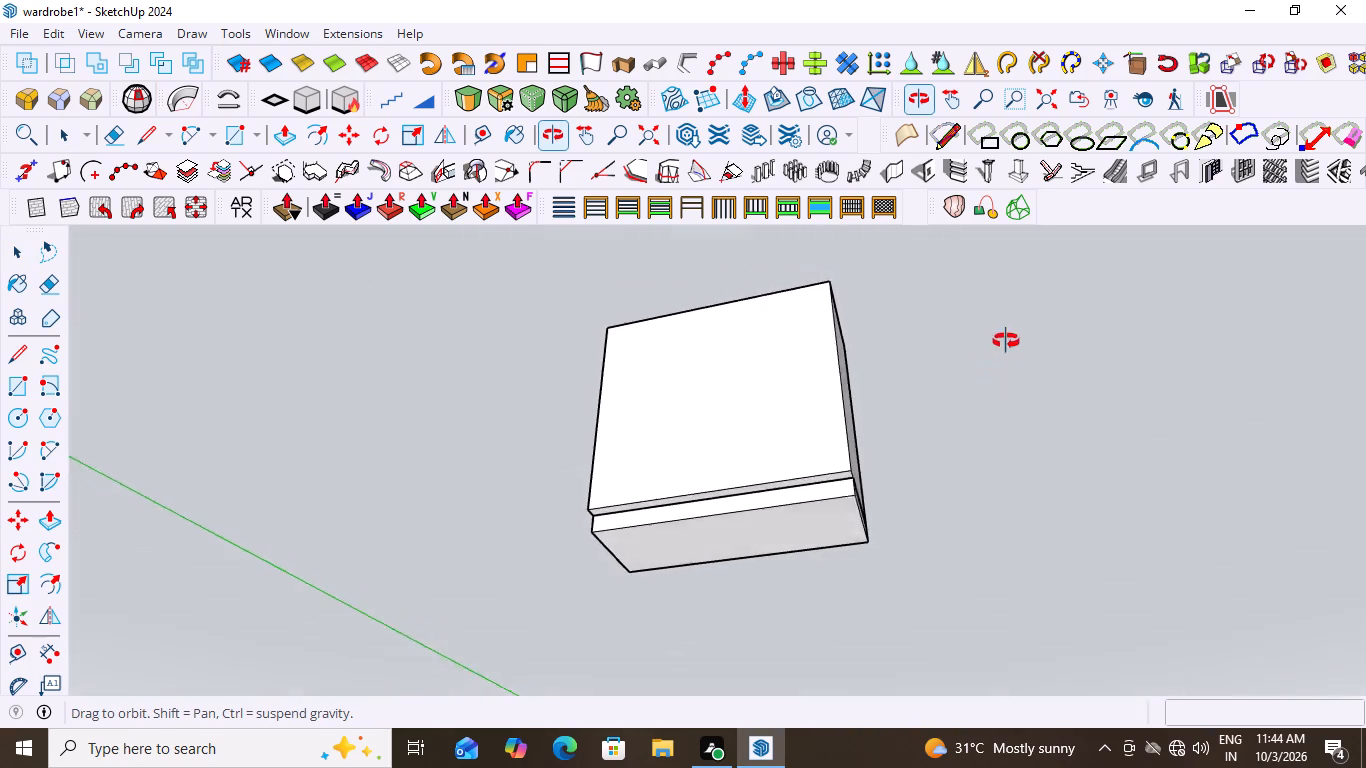
pyautogui.moveTo(1006, 341); pyautogui.dragTo(715, 649, button='middle')
pyautogui.scroll(8, 726, 617)
pyautogui.scroll(7, 769, 540)
pyautogui.scroll(4, 696, 586)
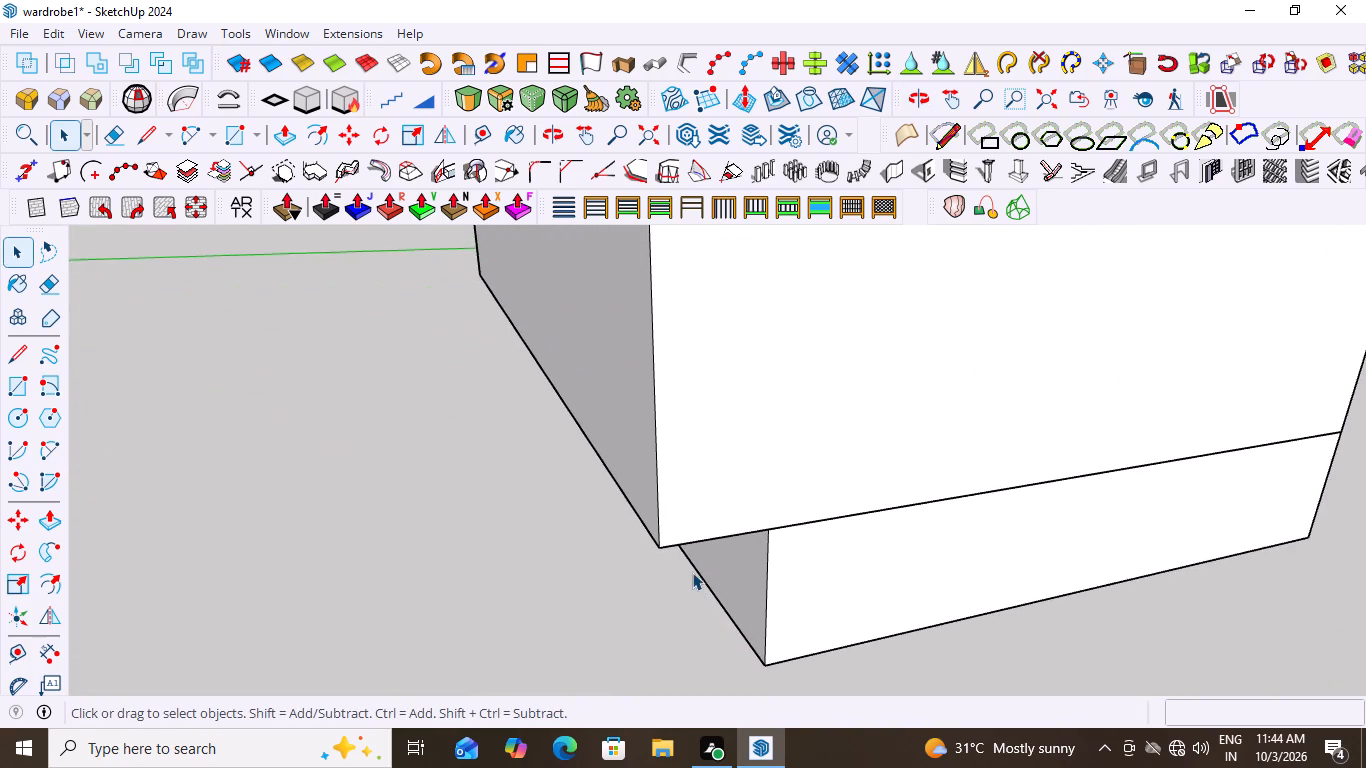
pyautogui.scroll(-10, 654, 549)
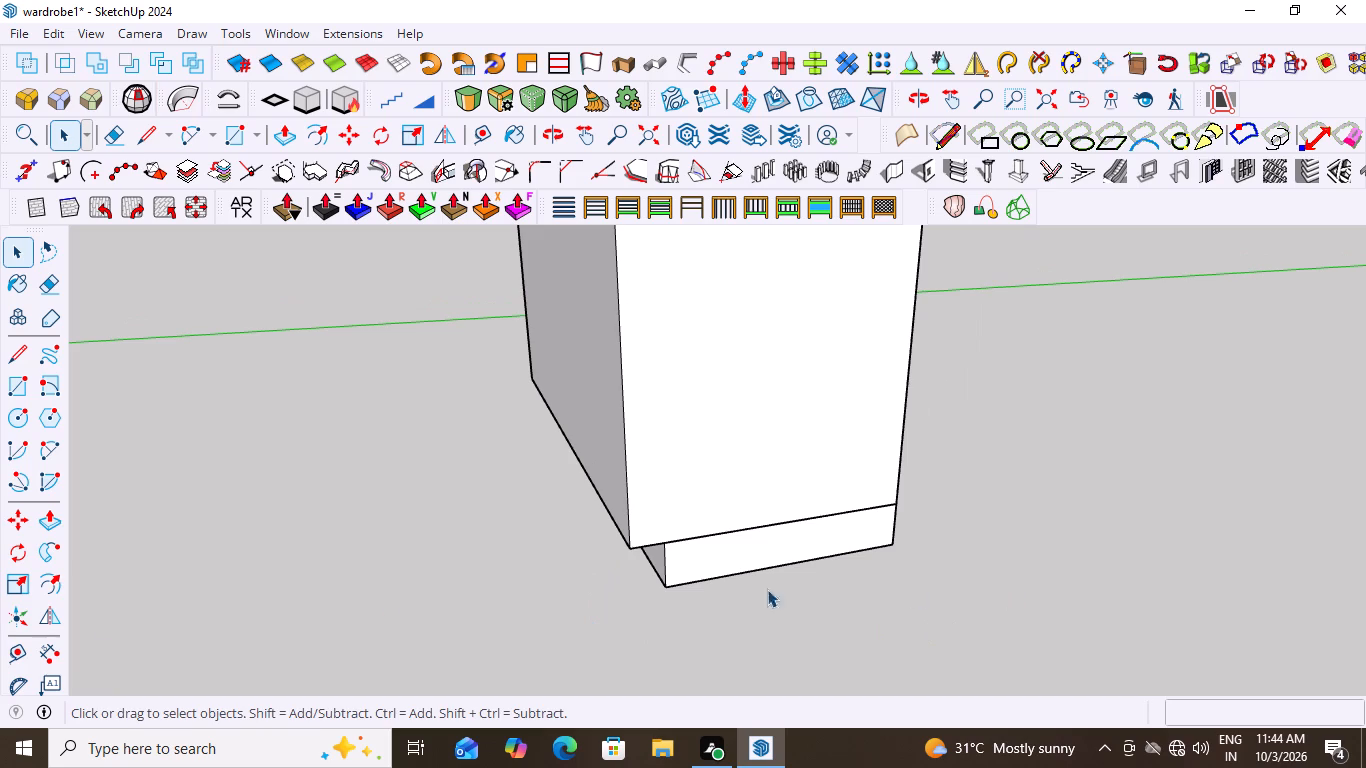
pyautogui.click(56, 651)
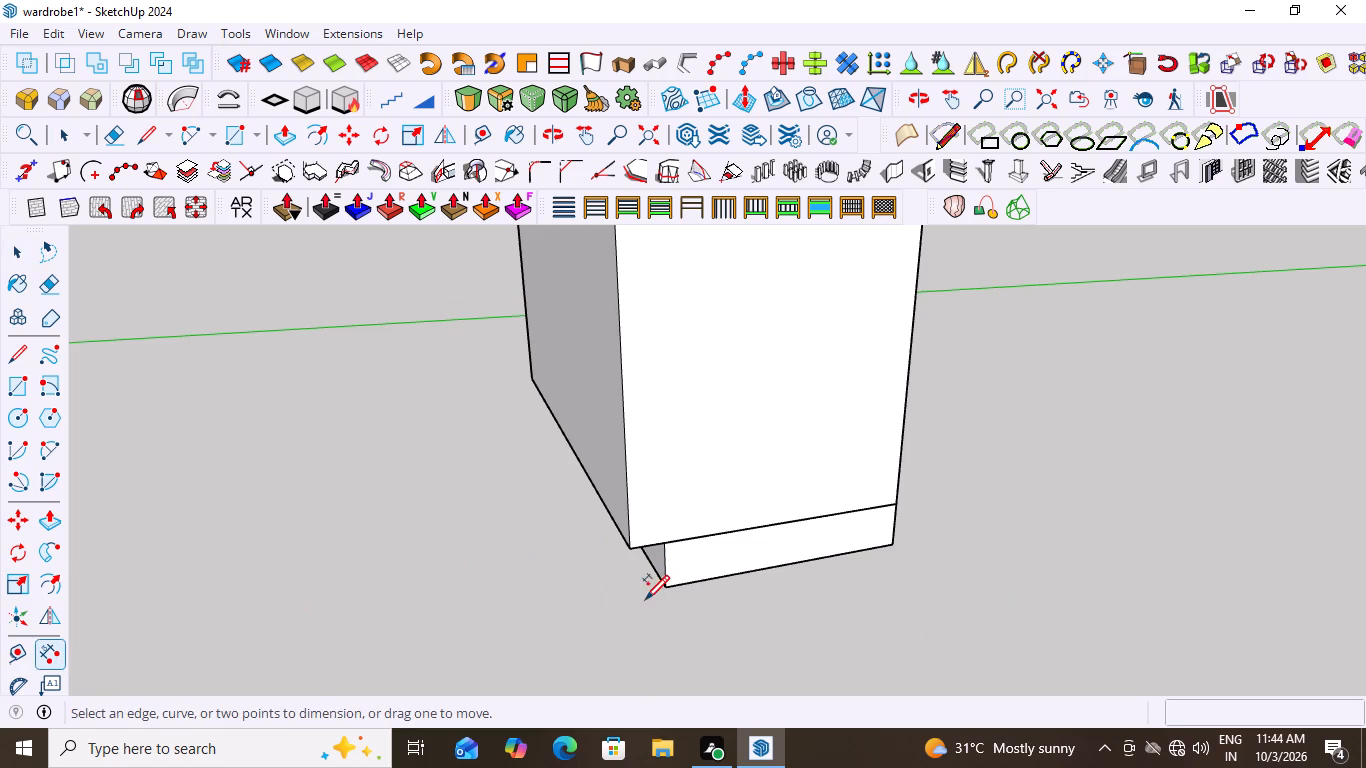
pyautogui.click(666, 589)
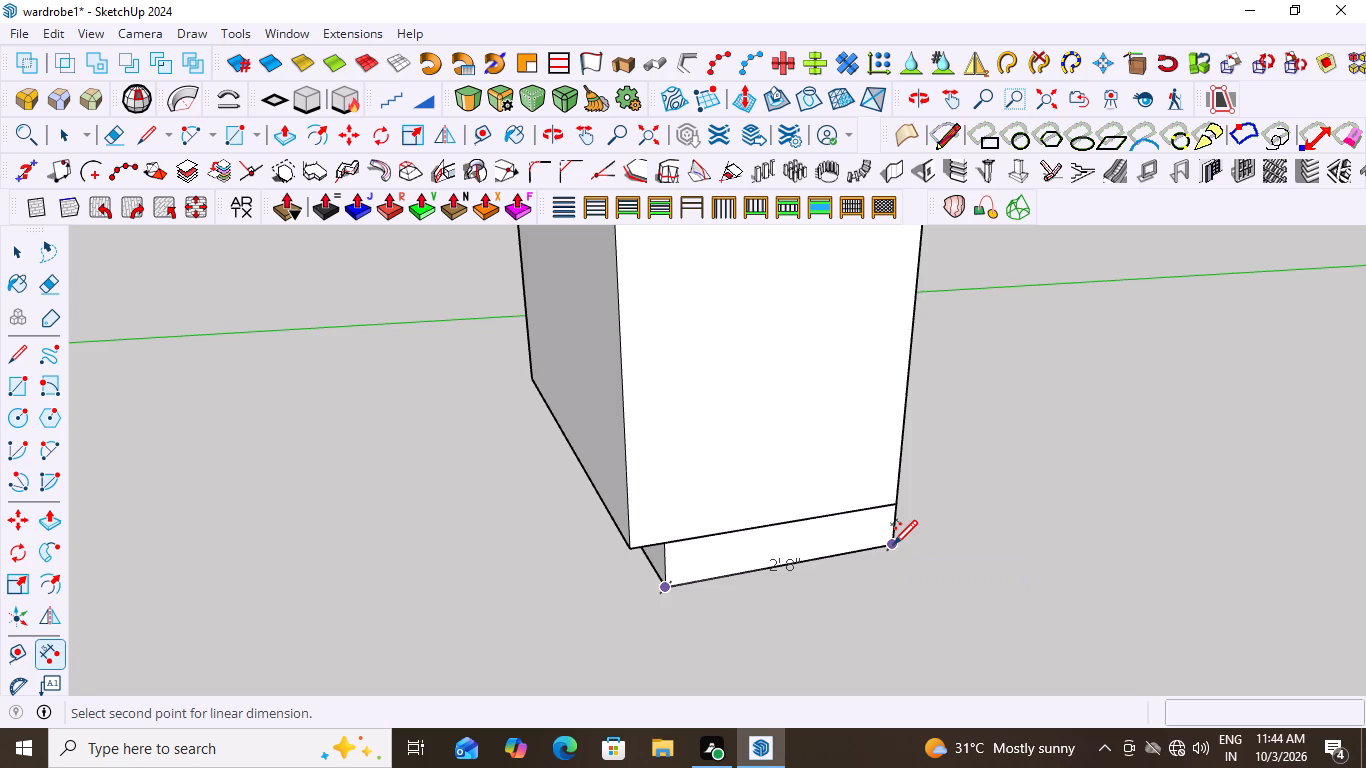
pyautogui.press('space')
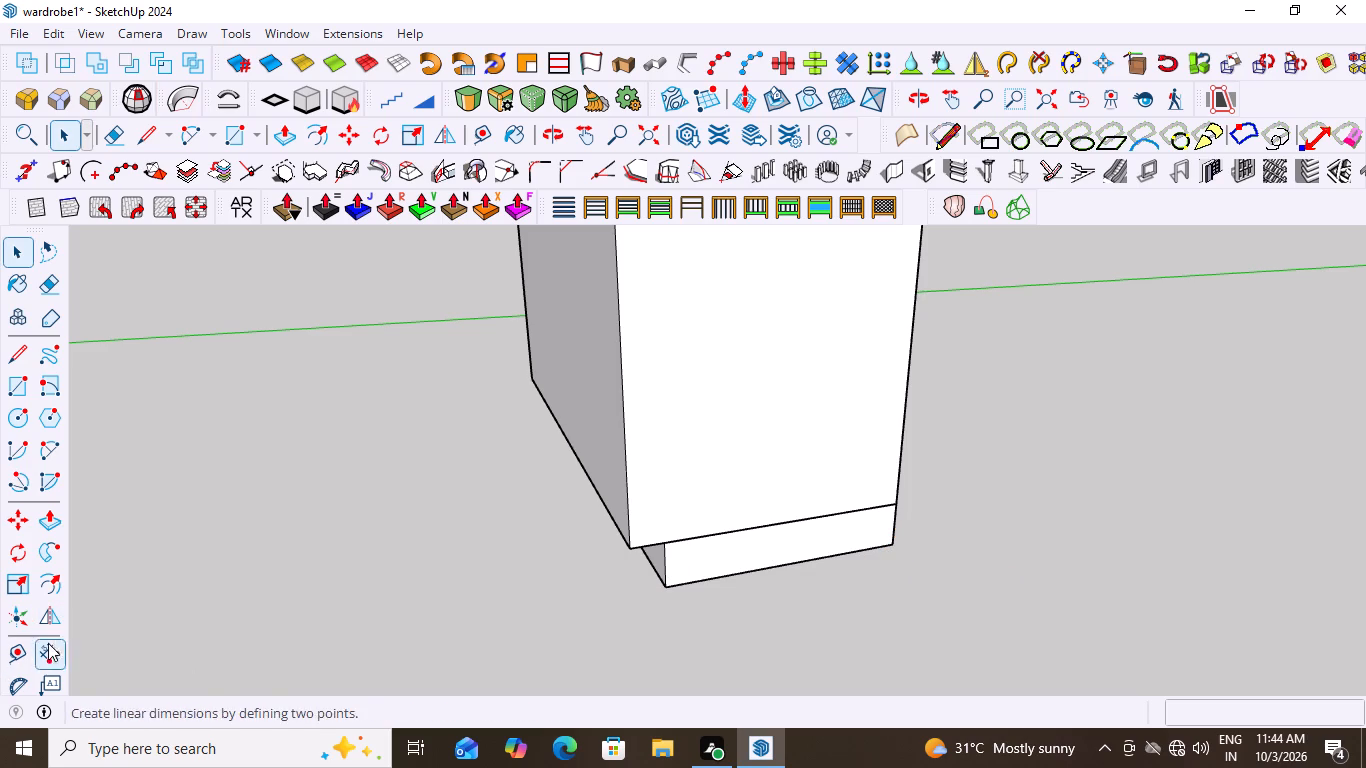
pyautogui.click(59, 648)
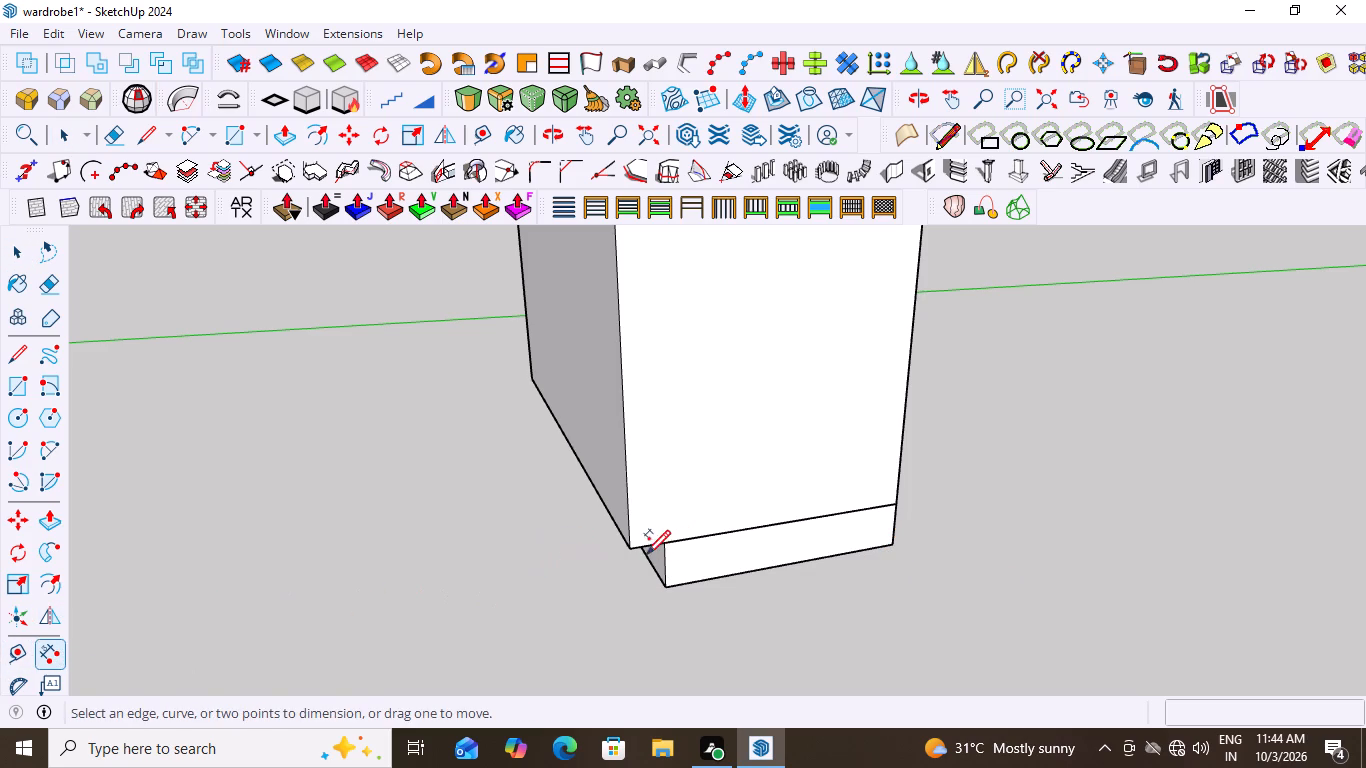
pyautogui.click(629, 549)
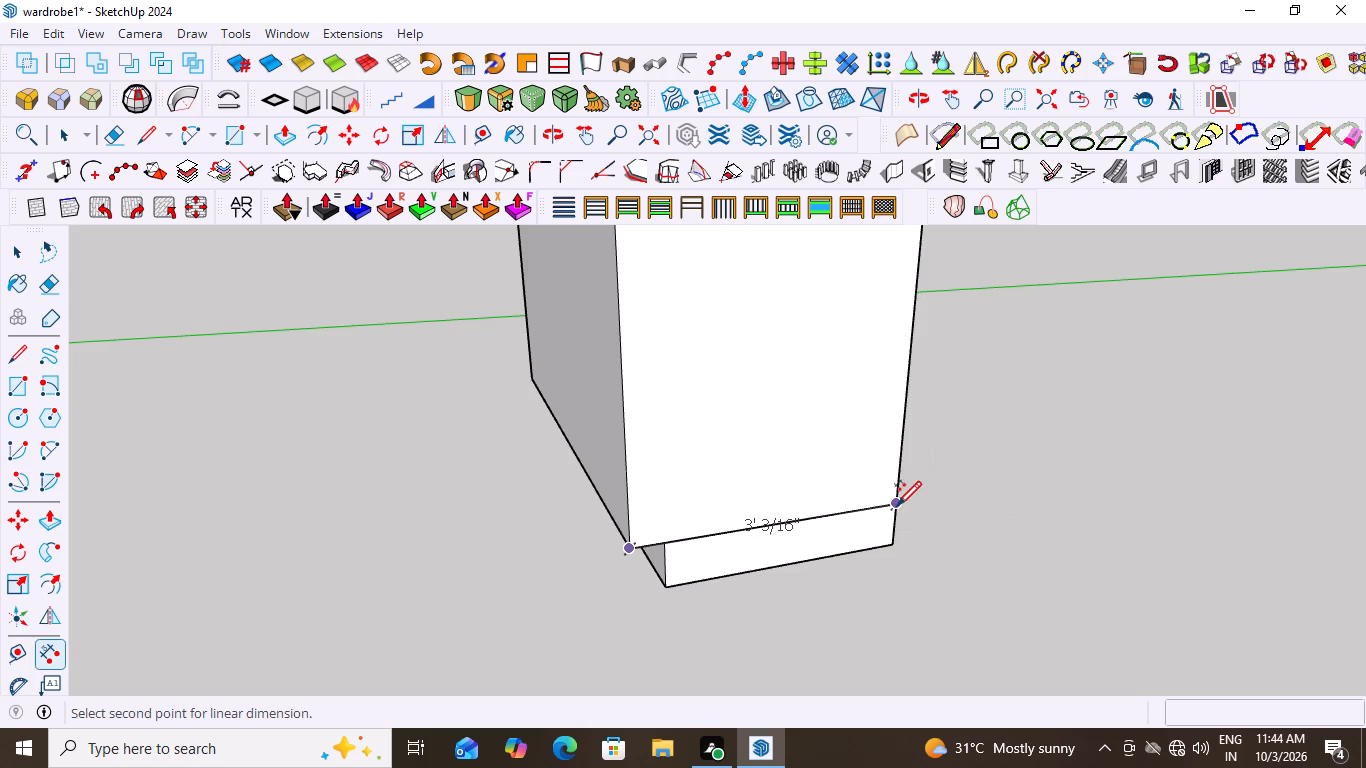
pyautogui.press('Escape')
pyautogui.press('space')
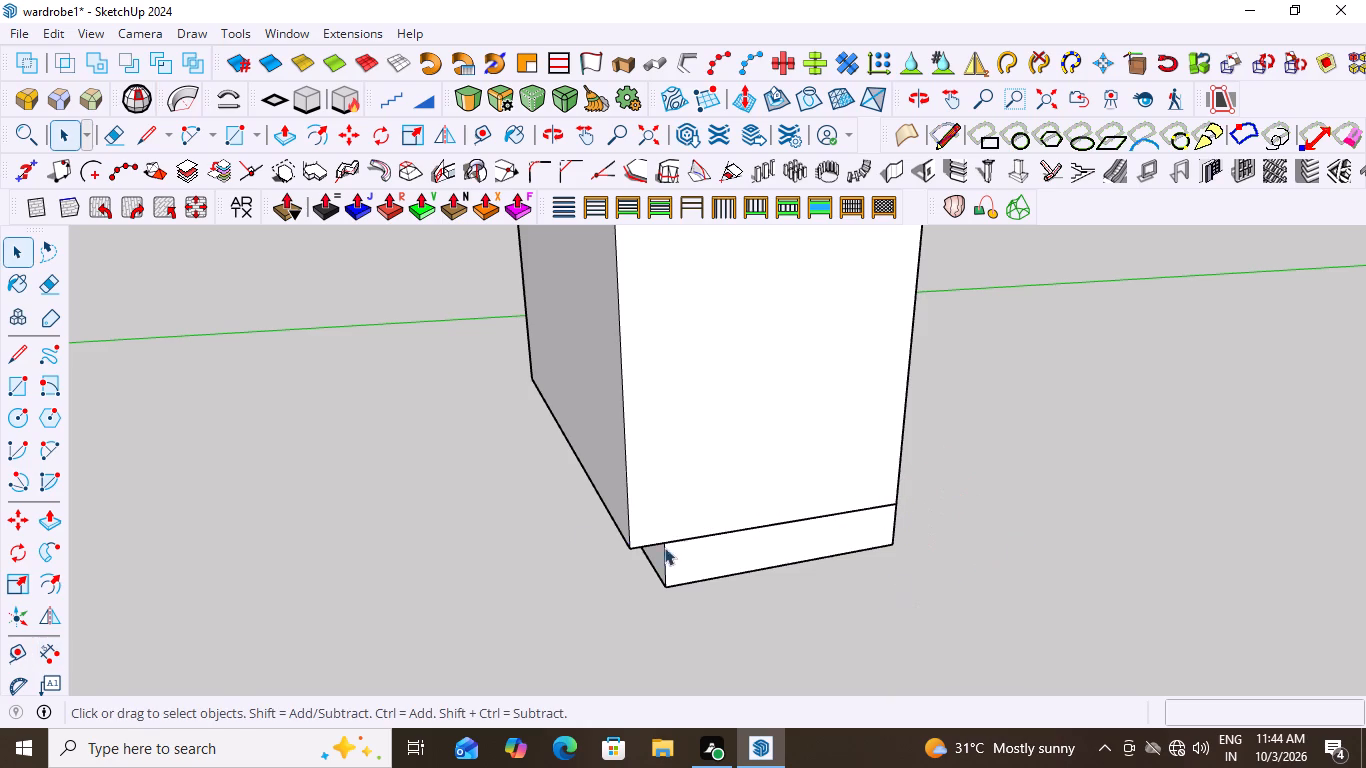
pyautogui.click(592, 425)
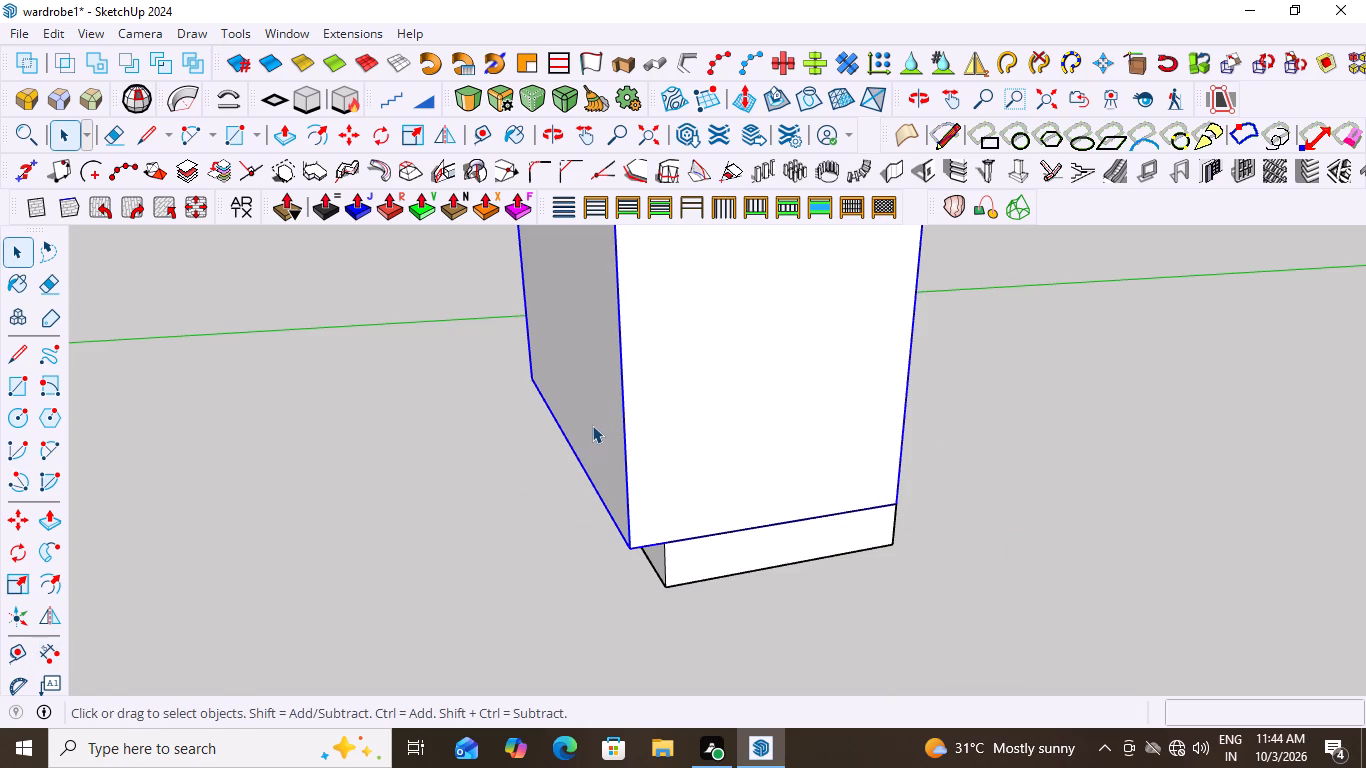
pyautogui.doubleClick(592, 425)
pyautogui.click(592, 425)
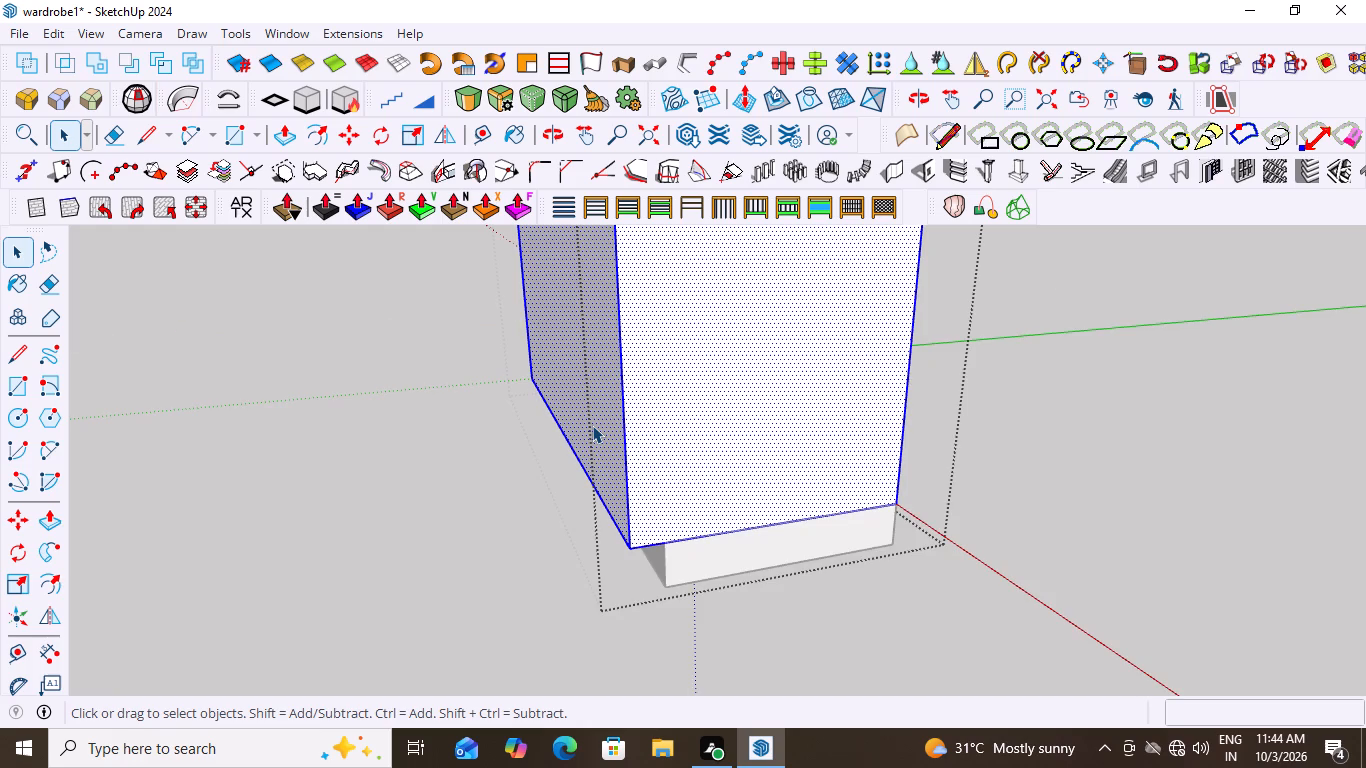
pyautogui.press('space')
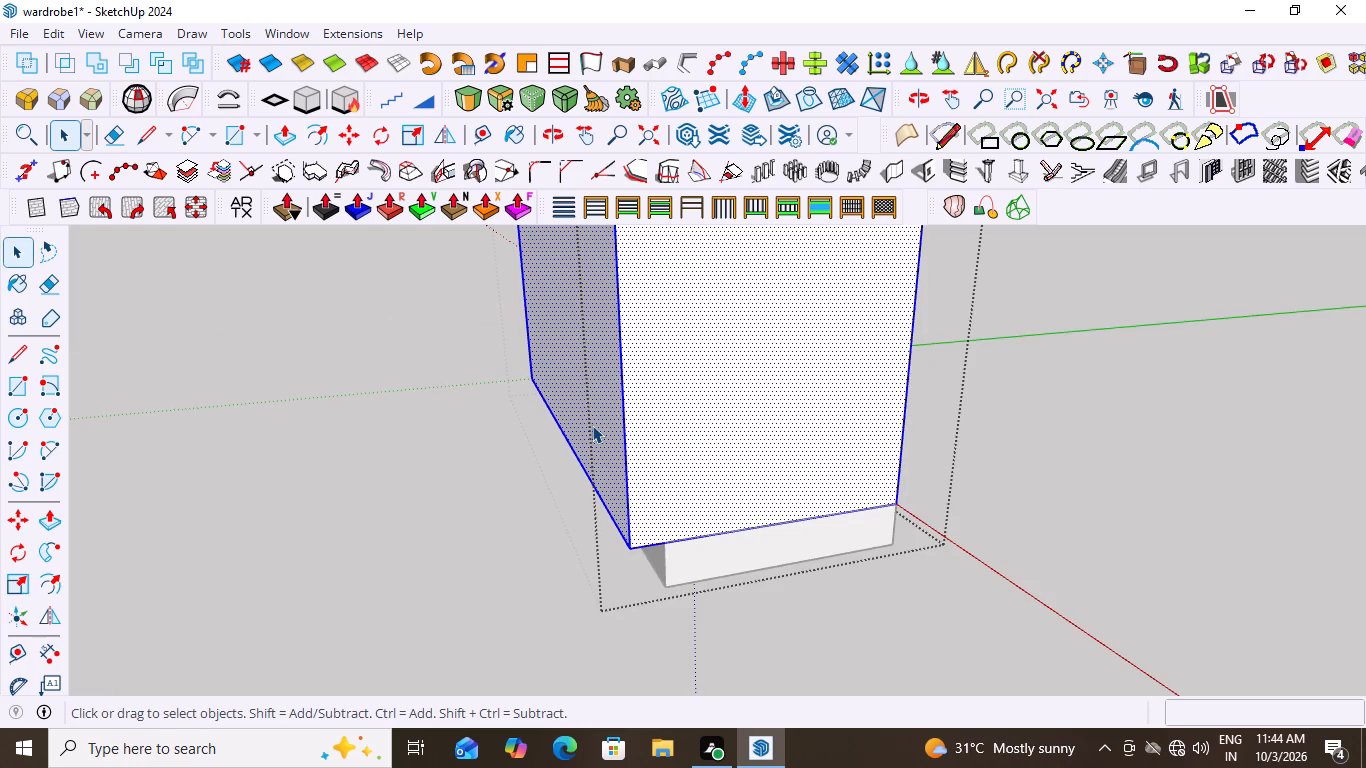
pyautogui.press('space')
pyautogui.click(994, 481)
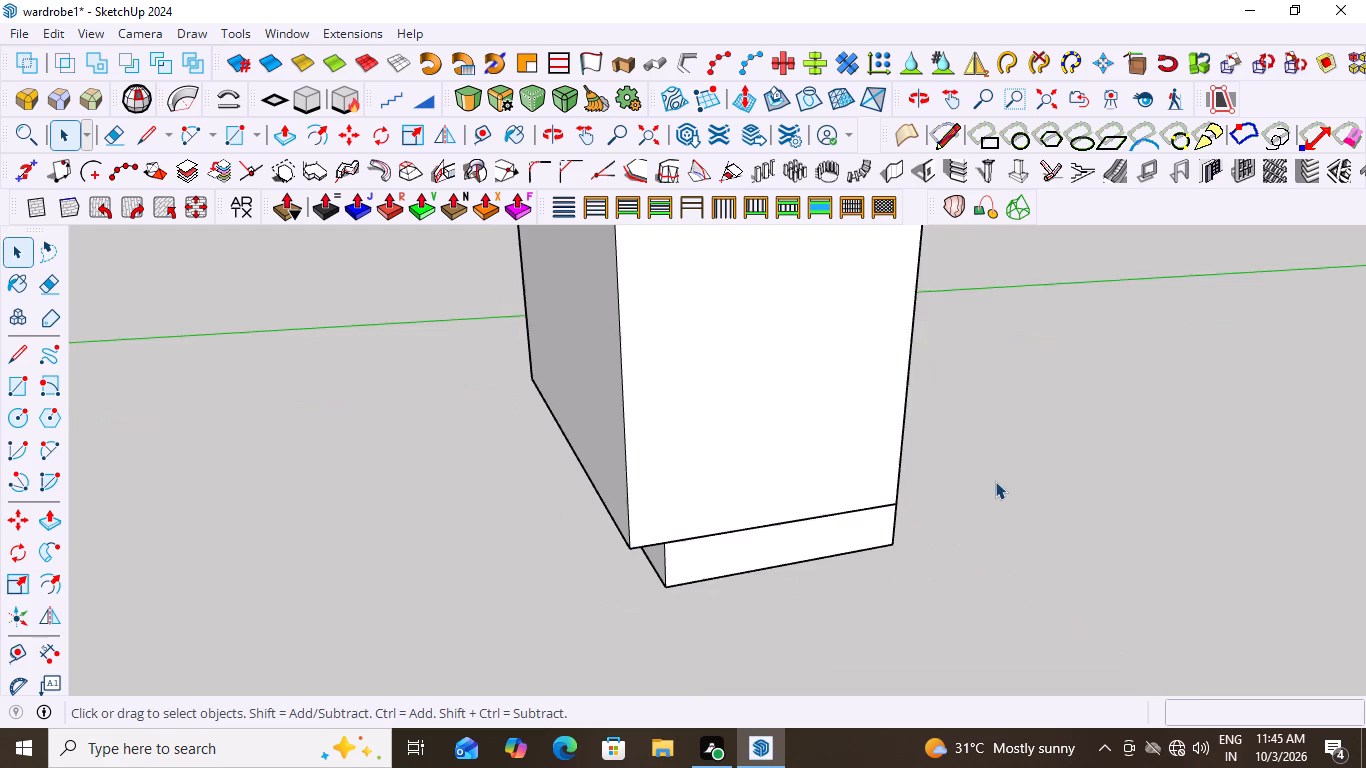
# Undo the carcass extrusion and its depth adjustments back to the flat face inside the back rectangle group.
pyautogui.hotkey('ctrl', 'z')
pyautogui.hotkey('ctrl', 'z')
pyautogui.hotkey('ctrl', 'z')
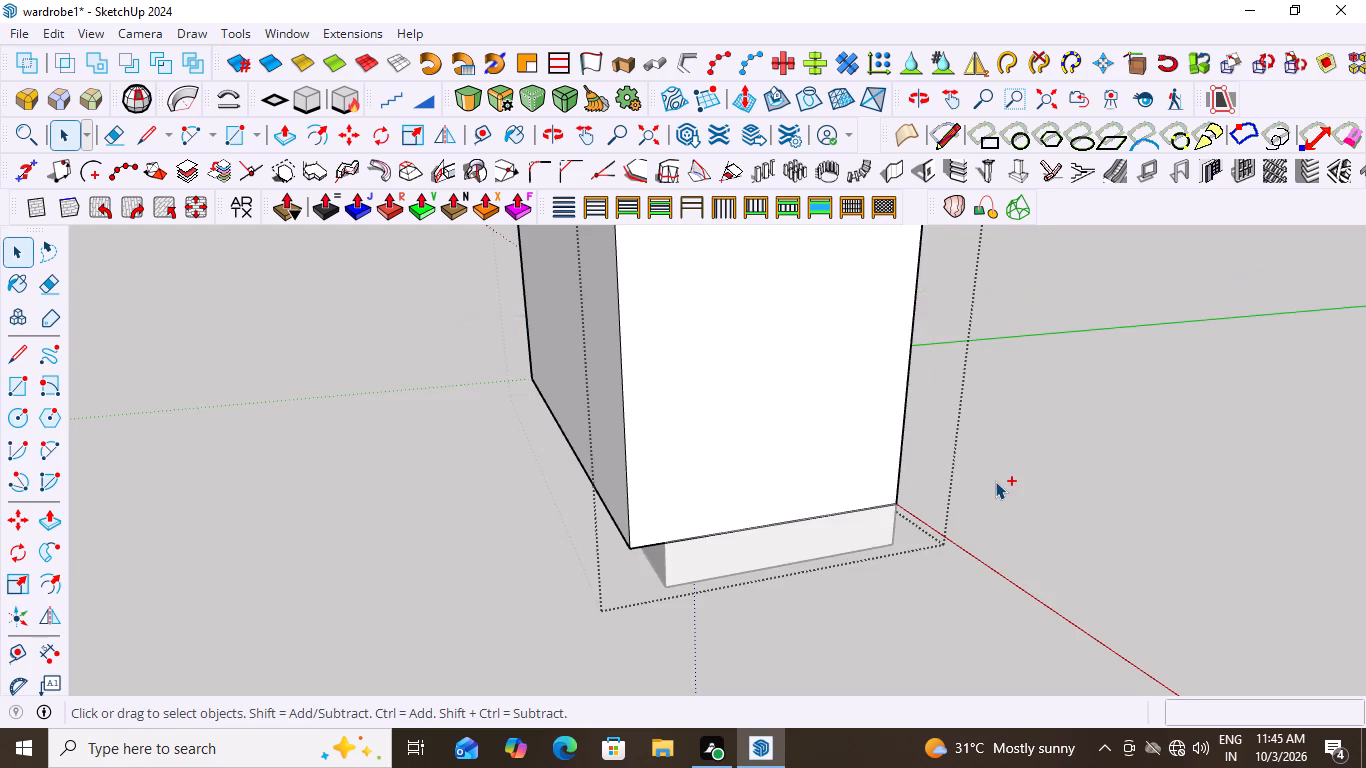
pyautogui.hotkey('ctrl', 'z')
pyautogui.hotkey('ctrl', 'z')
pyautogui.hotkey('ctrl', 'z')
pyautogui.hotkey('ctrl', 'z')
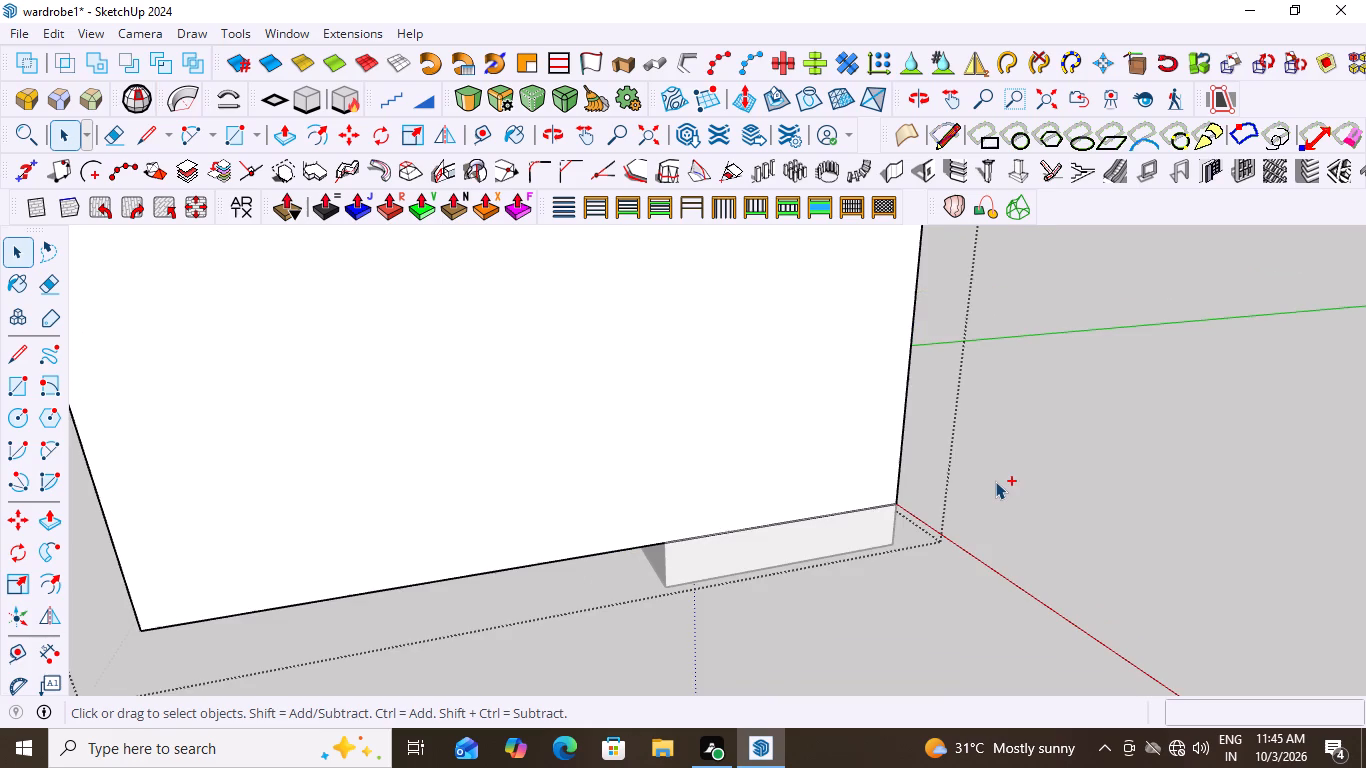
pyautogui.hotkey('ctrl', 'z')
# Extrude the back rectangle's face 3' forward over the plinth to form the carcass block, and close its group.
pyautogui.press('space')
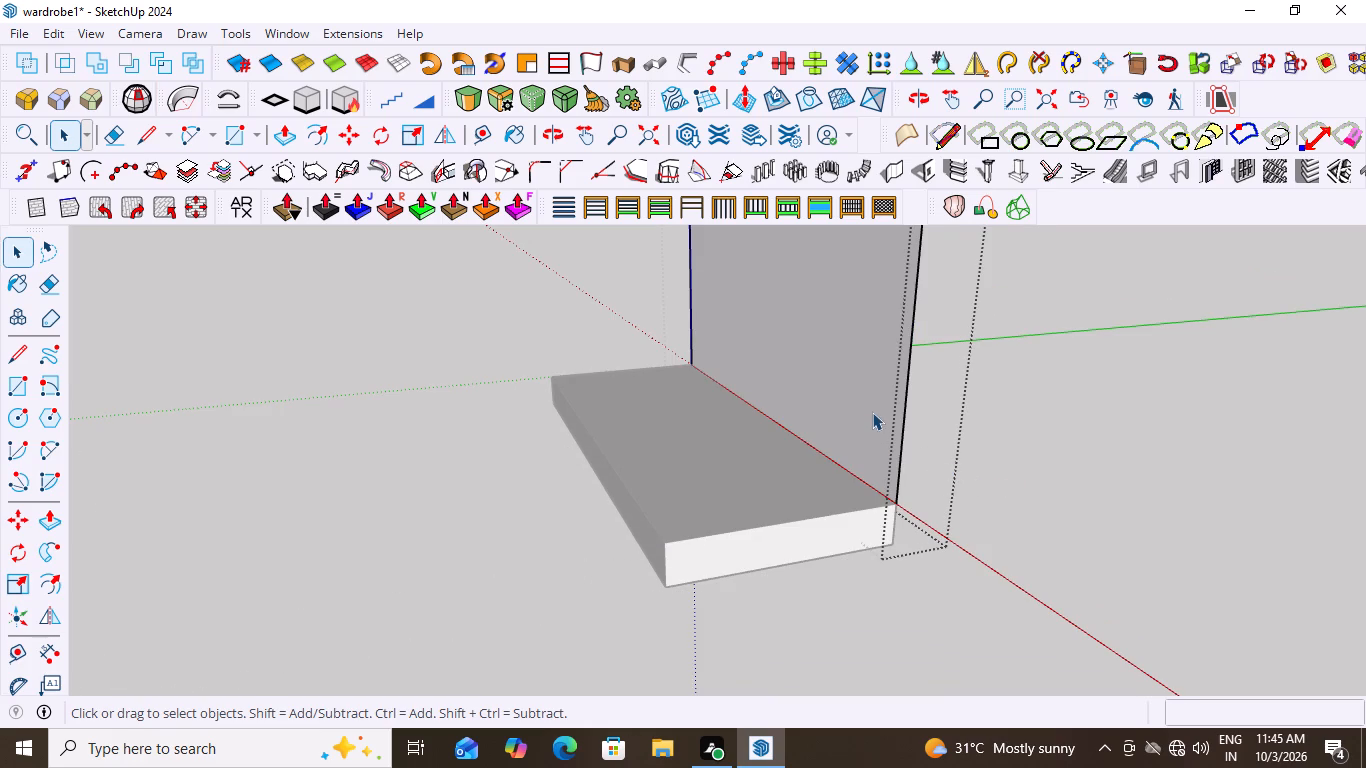
pyautogui.click(872, 412)
pyautogui.press('p')
pyautogui.click(867, 411)
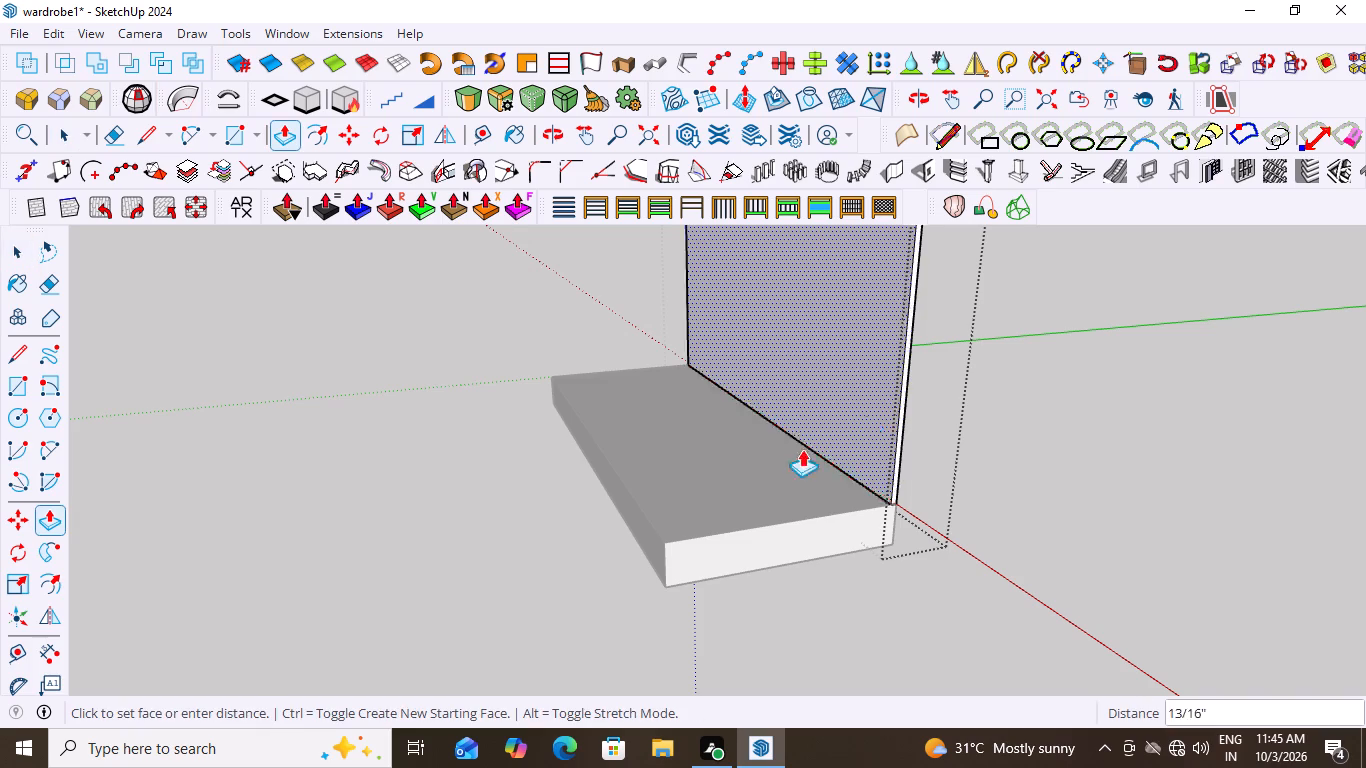
pyautogui.press('3')
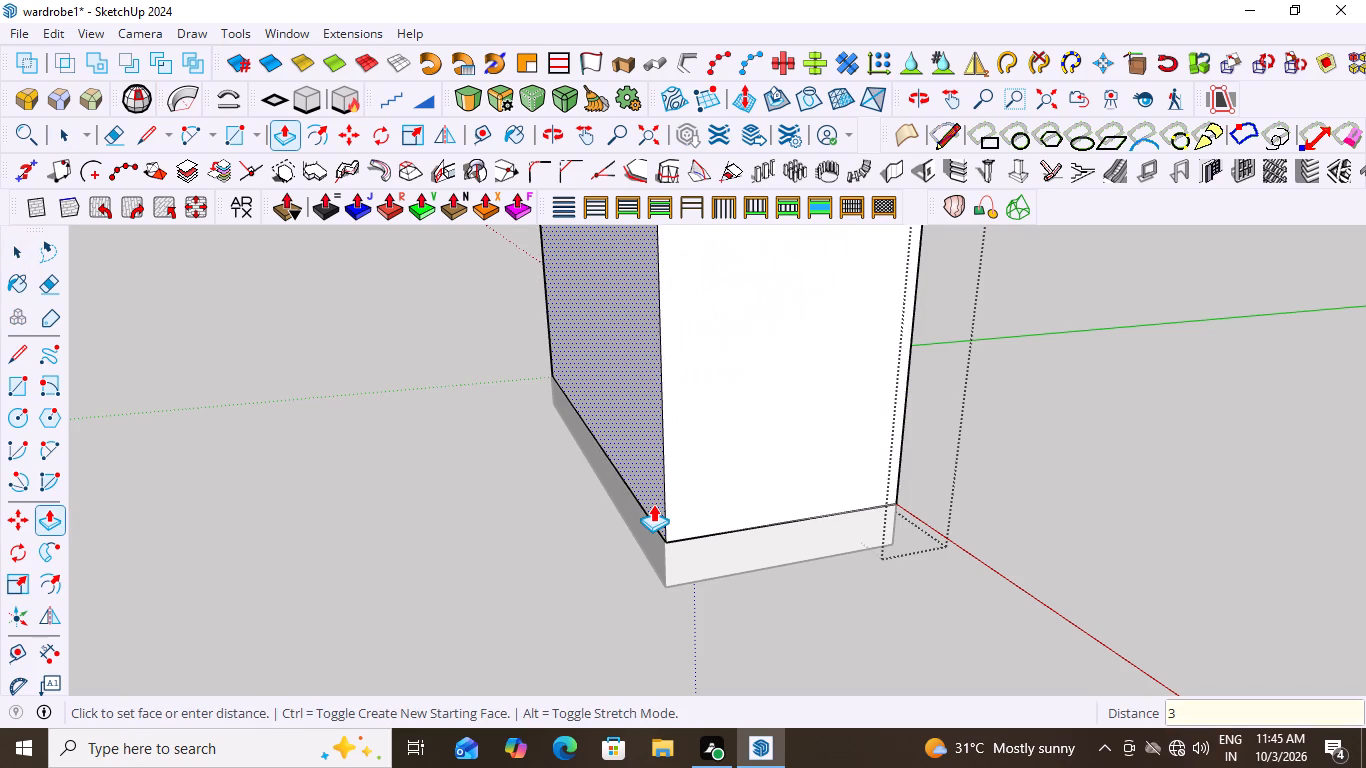
pyautogui.press("'")
pyautogui.press('Return')
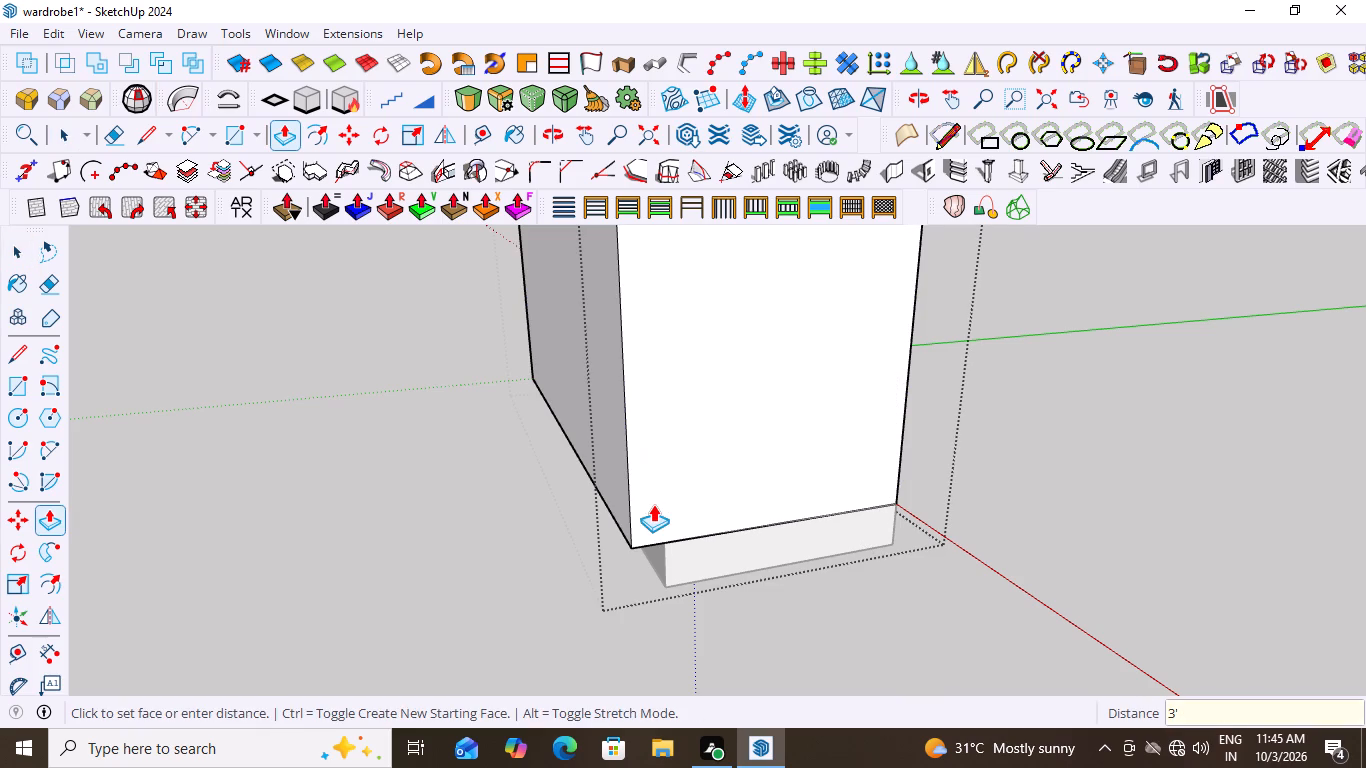
pyautogui.press('space')
pyautogui.click(1041, 445)
# Examine from the front and side how the carcass block sits over the plinth.
pyautogui.scroll(-2, 457, 520)
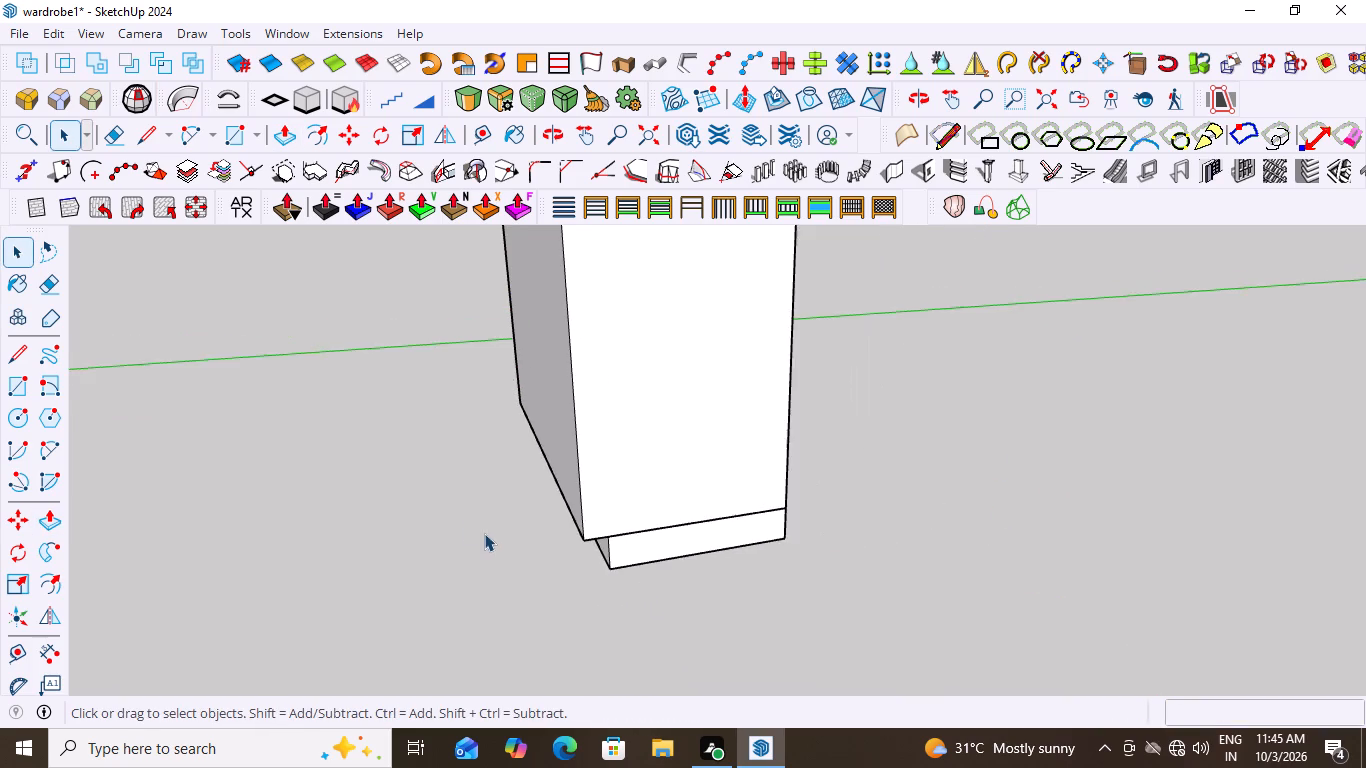
pyautogui.scroll(-4, 484, 533)
pyautogui.middleClick(800, 516)
pyautogui.scroll(-2, 800, 516)
pyautogui.scroll(-1, 497, 511)
pyautogui.moveTo(497, 511); pyautogui.dragTo(882, 482, button='middle')
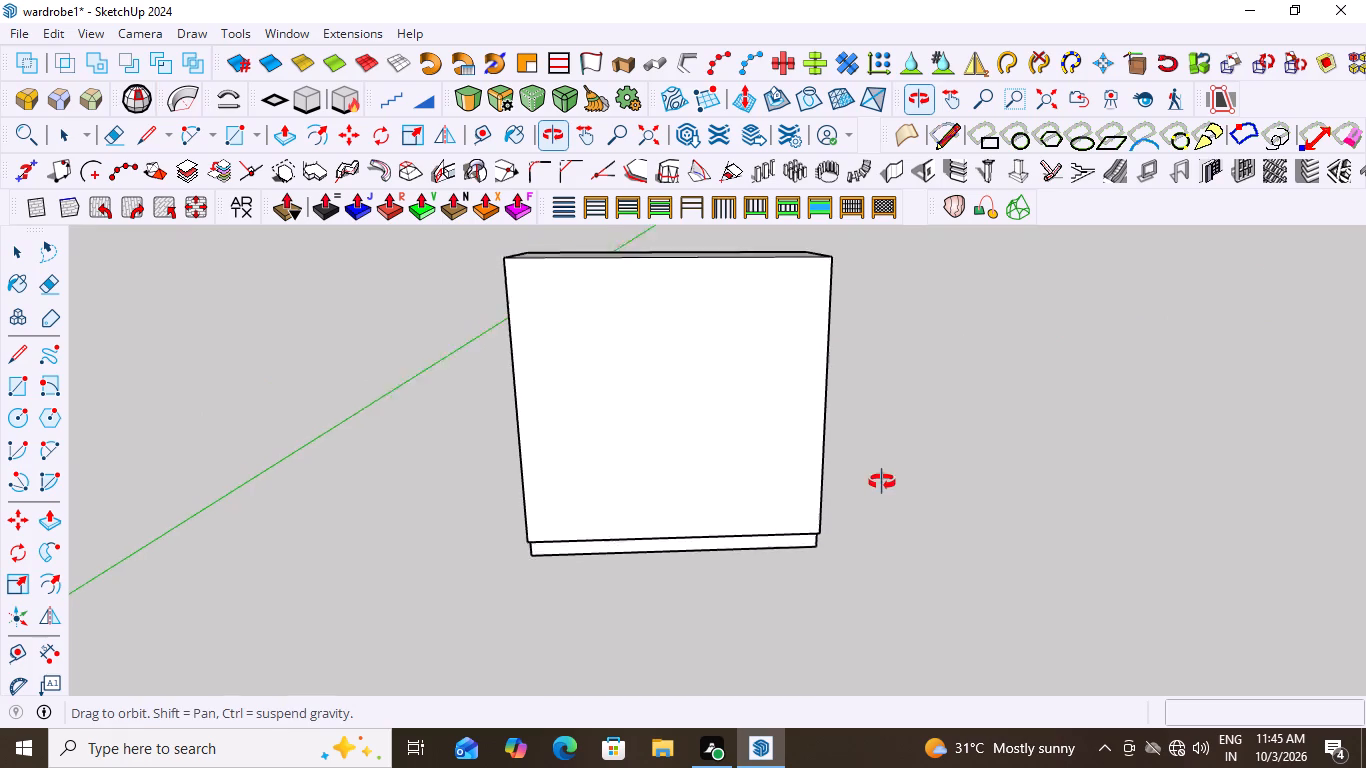
pyautogui.moveTo(882, 482); pyautogui.dragTo(880, 480, button='middle')
pyautogui.click(717, 435)
pyautogui.scroll(-1, 364, 492)
pyautogui.moveTo(804, 518); pyautogui.dragTo(773, 520, button='middle')
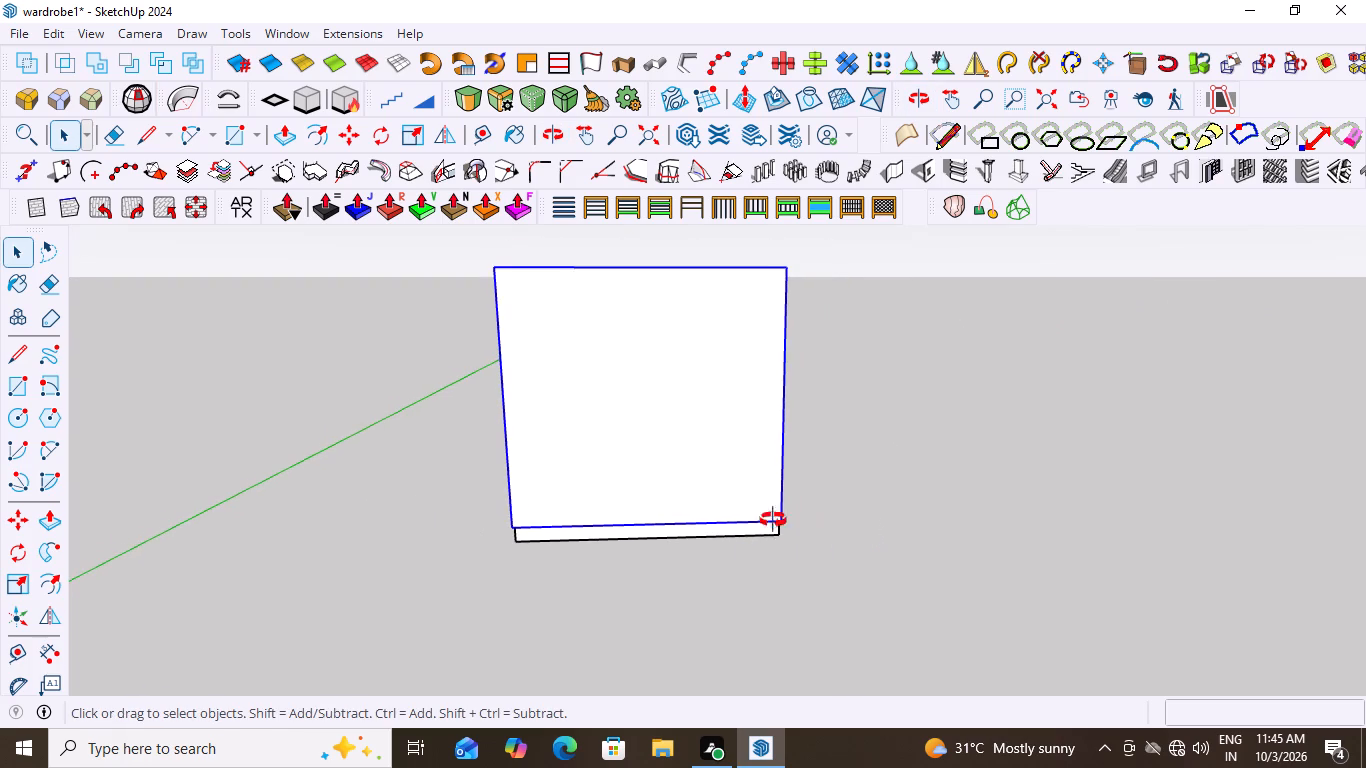
pyautogui.moveTo(773, 520); pyautogui.dragTo(386, 496, button='middle')
pyautogui.click(733, 532)
pyautogui.moveTo(533, 555); pyautogui.dragTo(736, 576, button='middle')
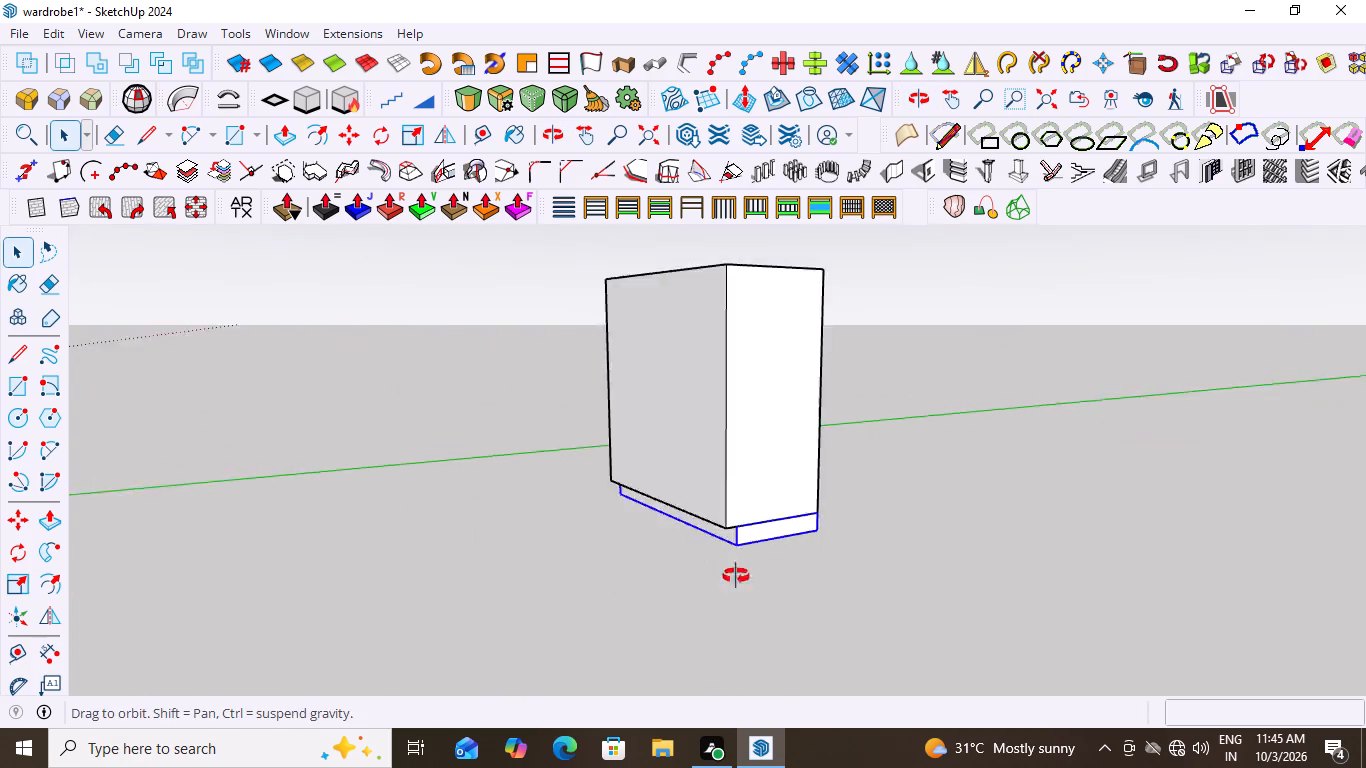
pyautogui.moveTo(736, 576); pyautogui.dragTo(944, 566, button='middle')
pyautogui.scroll(-1, 945, 566)
# Offset the outline of the carcass's front face inward by 1.5" inside its group.
pyautogui.click(725, 402)
pyautogui.scroll(2, 680, 607)
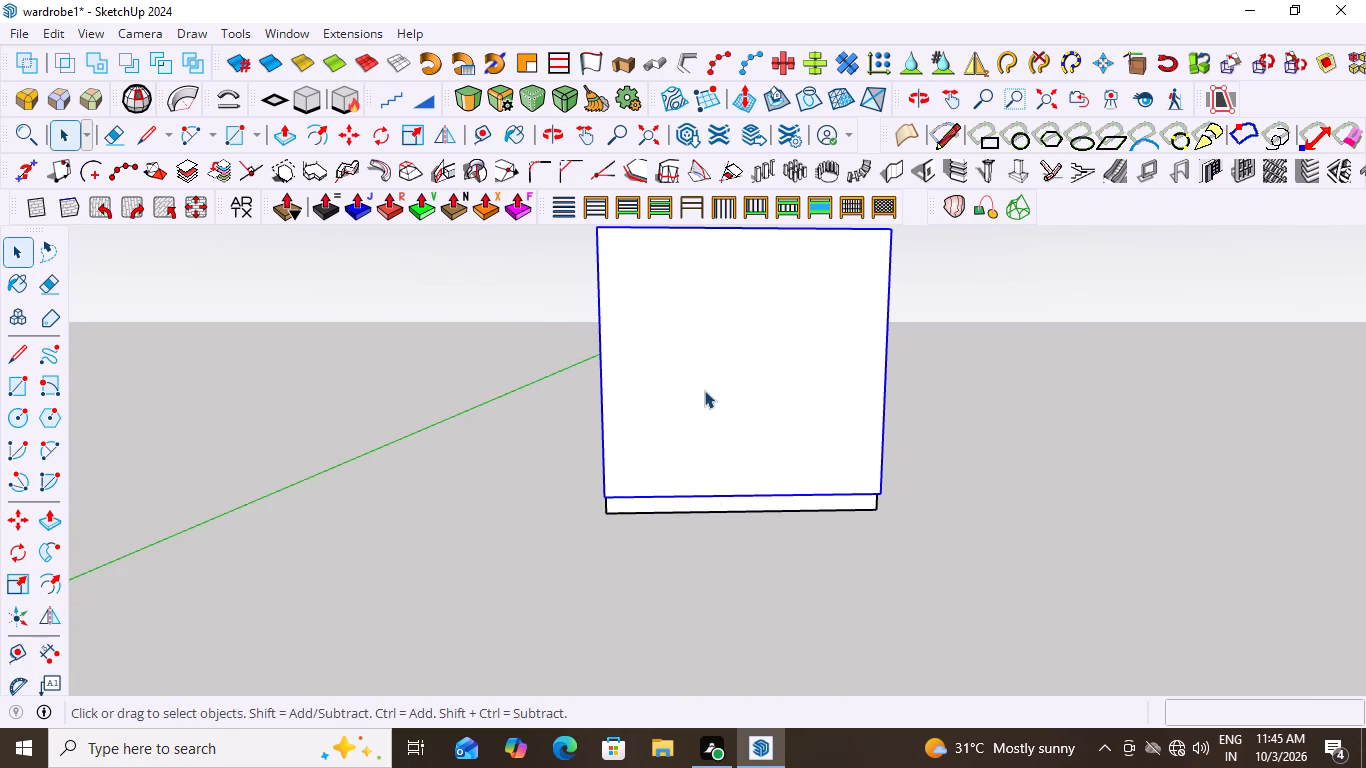
pyautogui.doubleClick(734, 352)
pyautogui.click(734, 352)
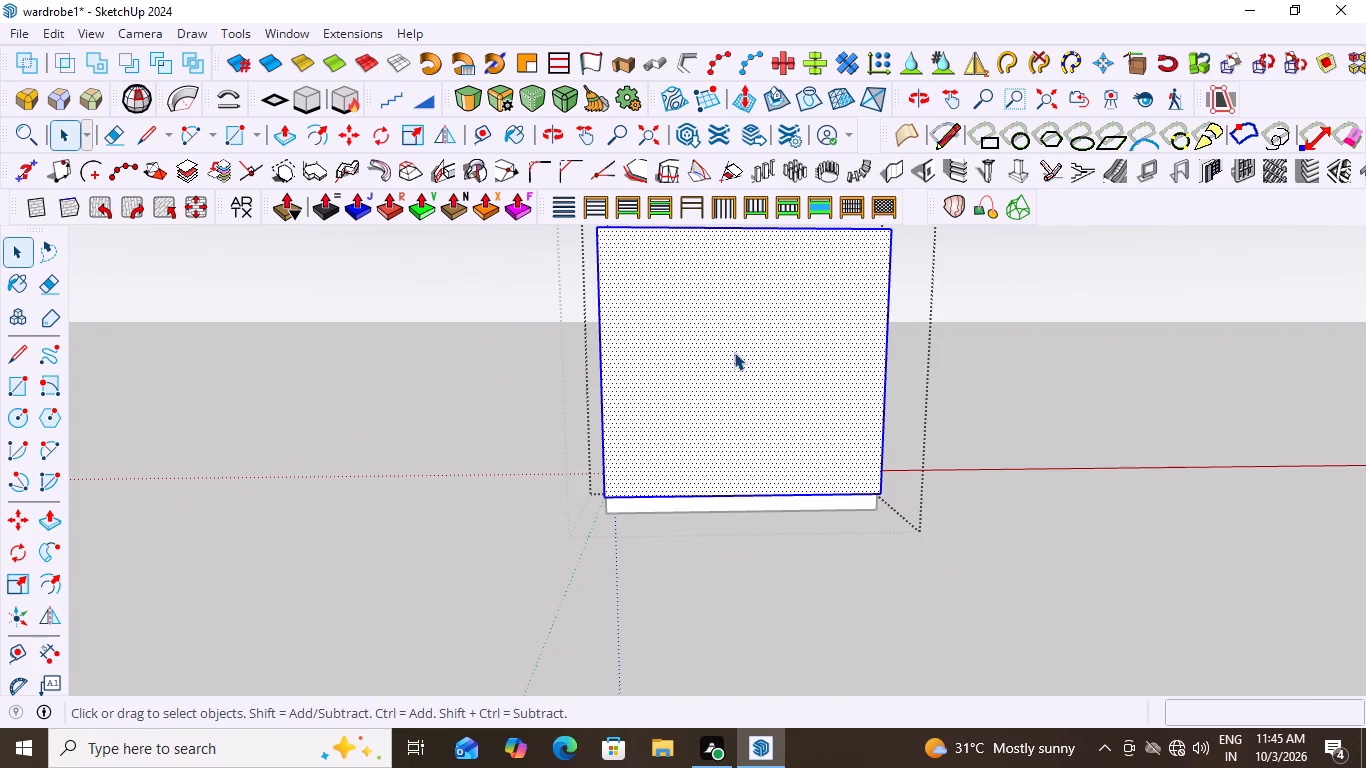
pyautogui.press('f')
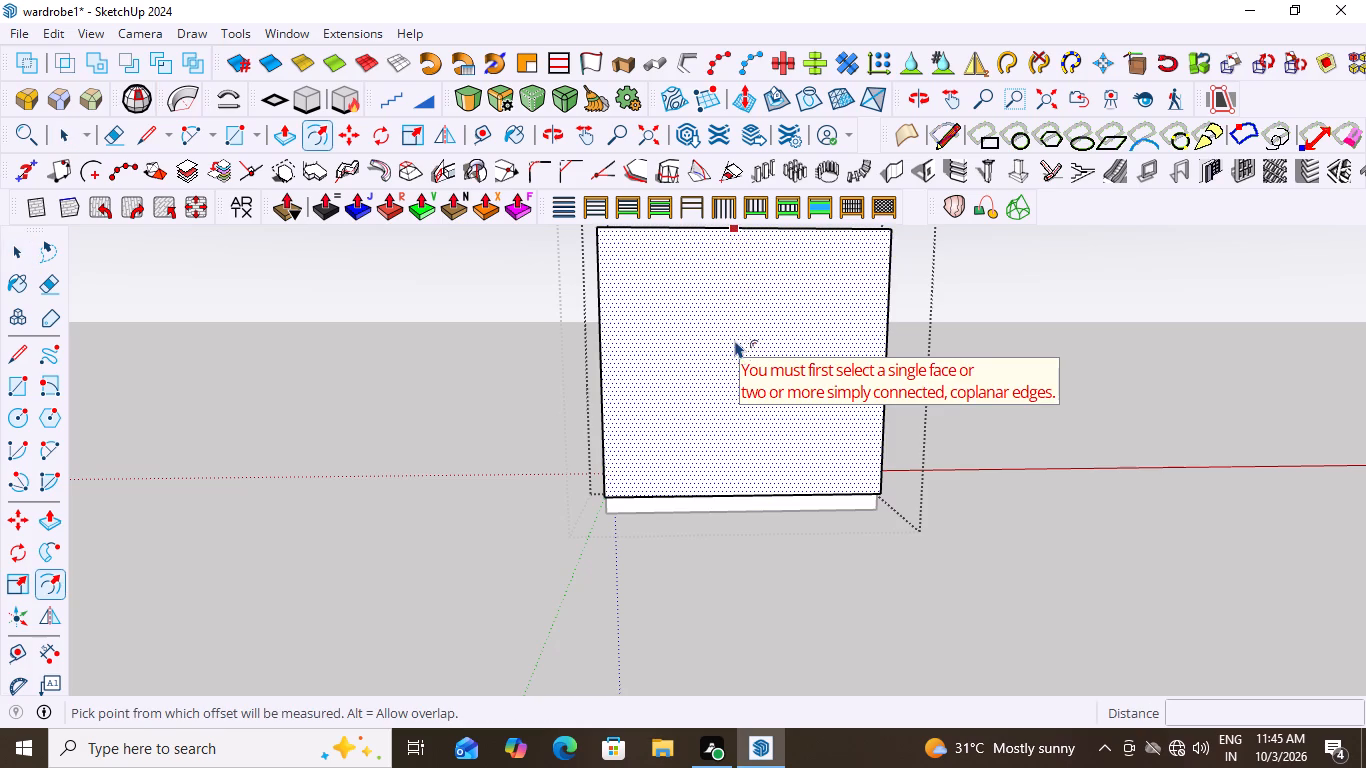
pyautogui.click(736, 228)
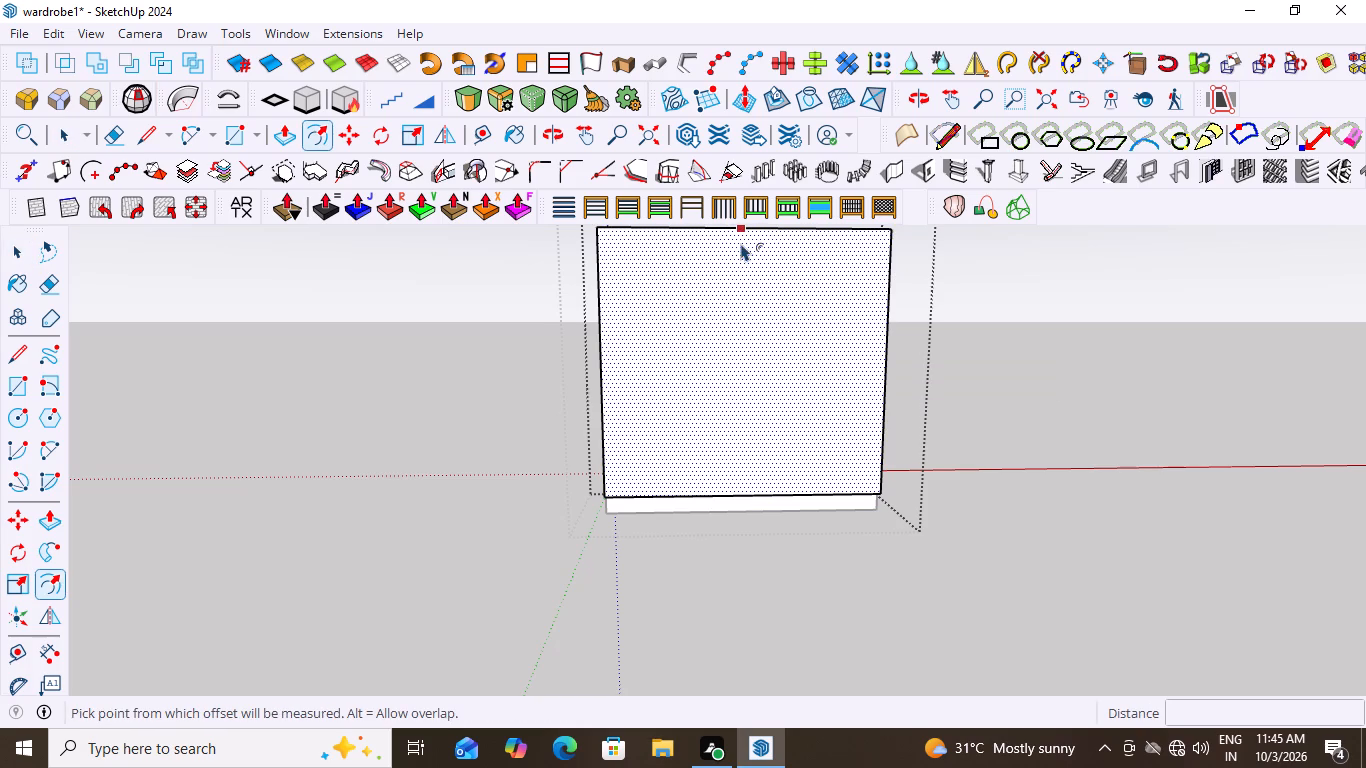
pyautogui.click(733, 255)
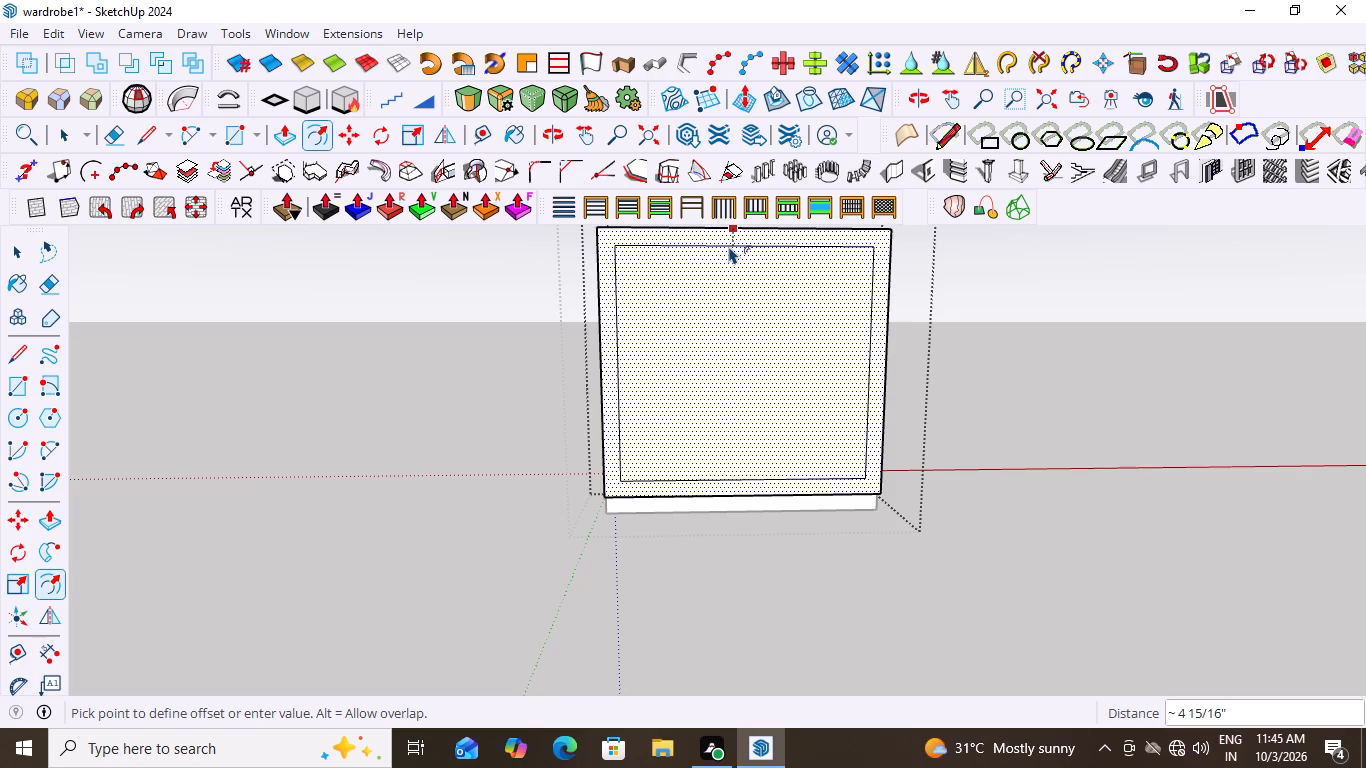
pyautogui.write('1.')
pyautogui.press('5')
pyautogui.hotkey('shift', '"')
pyautogui.press('Return')
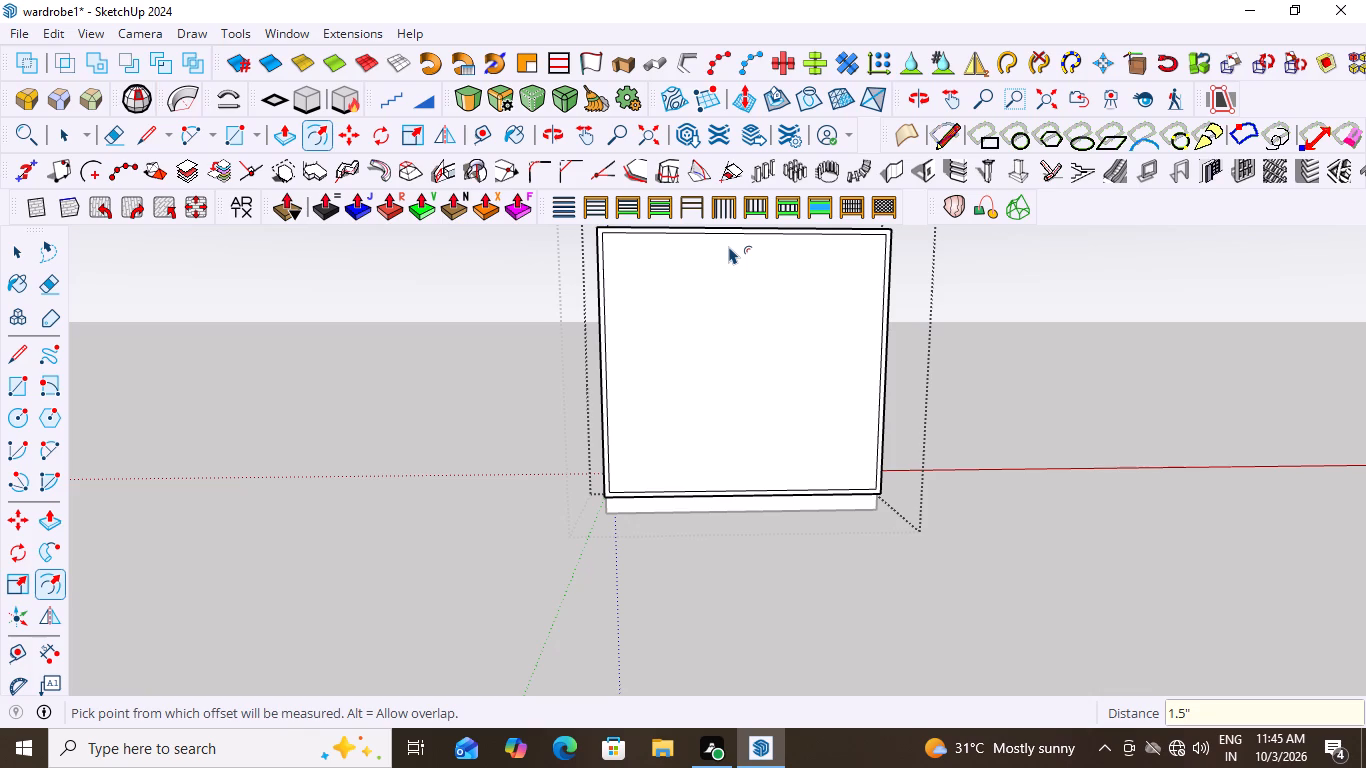
pyautogui.scroll(3, 743, 240)
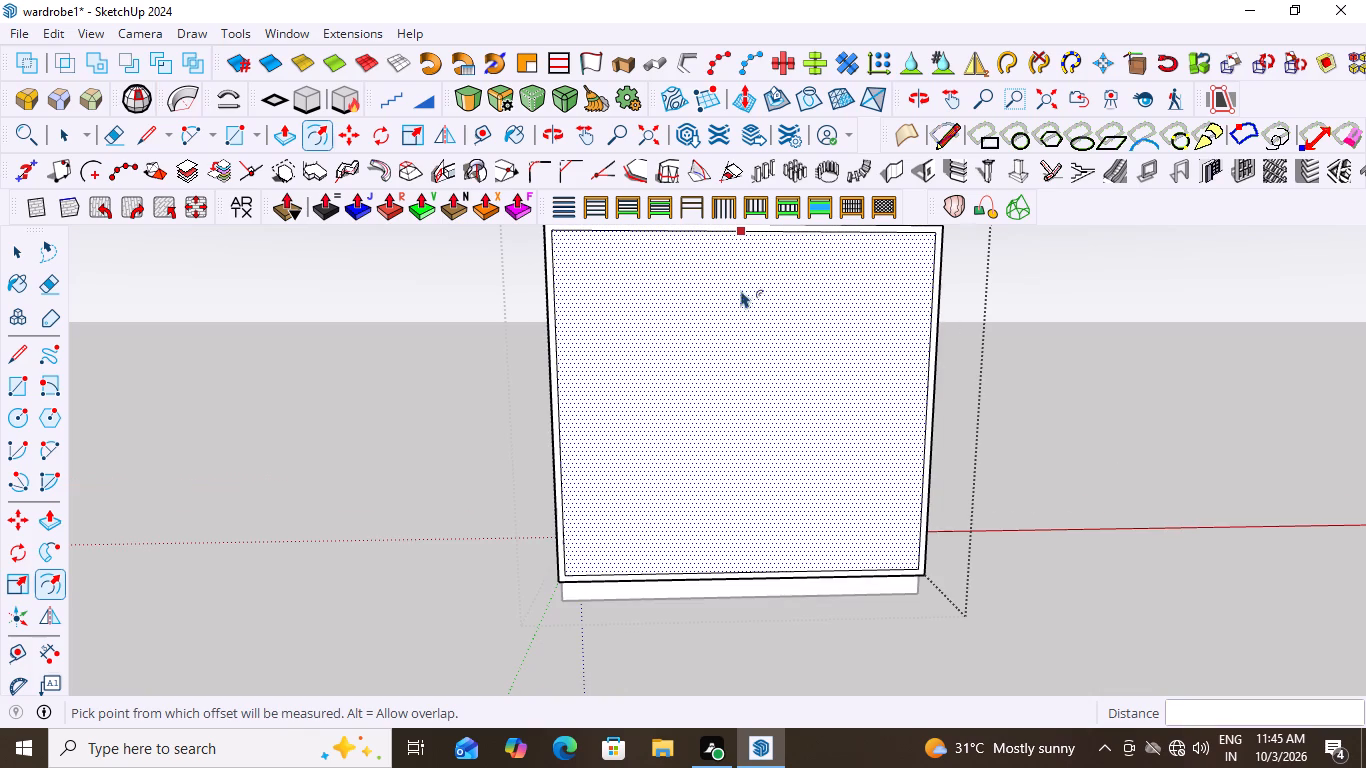
pyautogui.press('space')
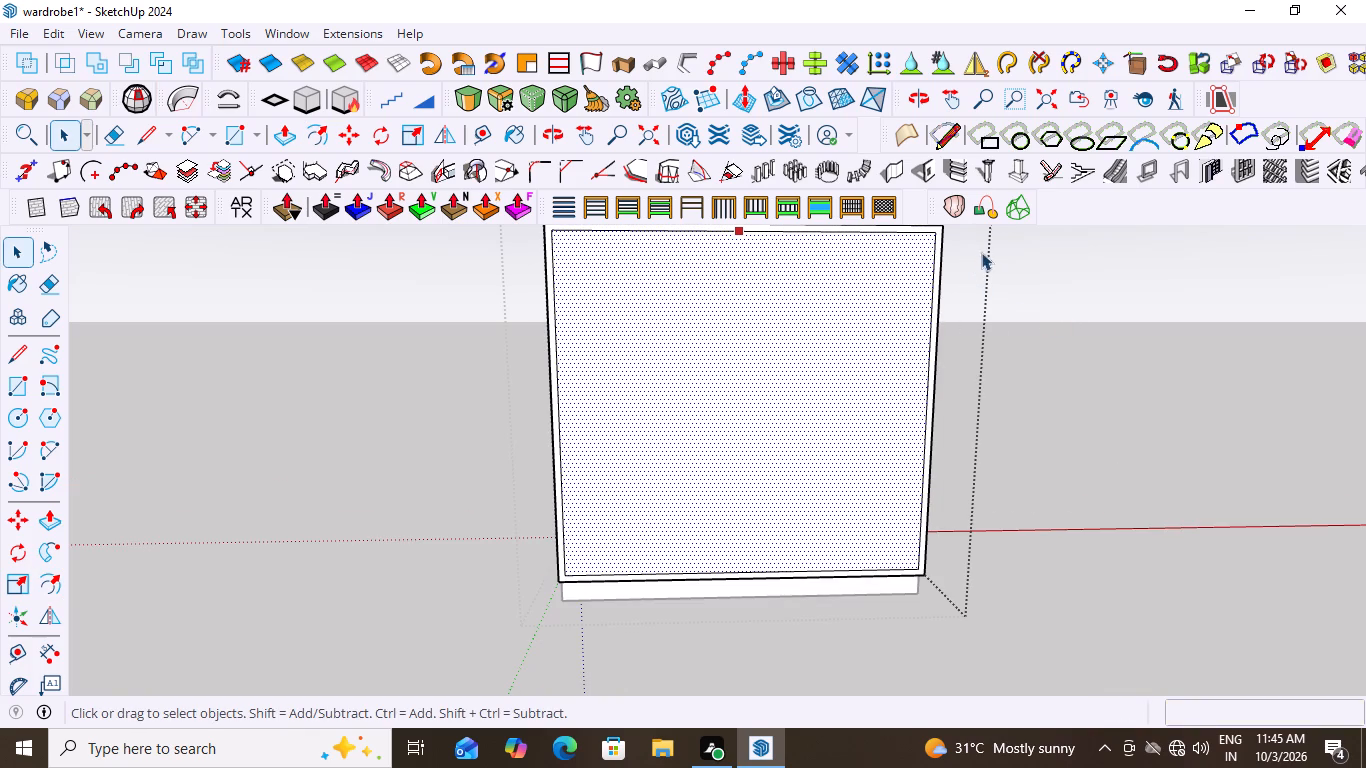
pyautogui.click(1052, 297)
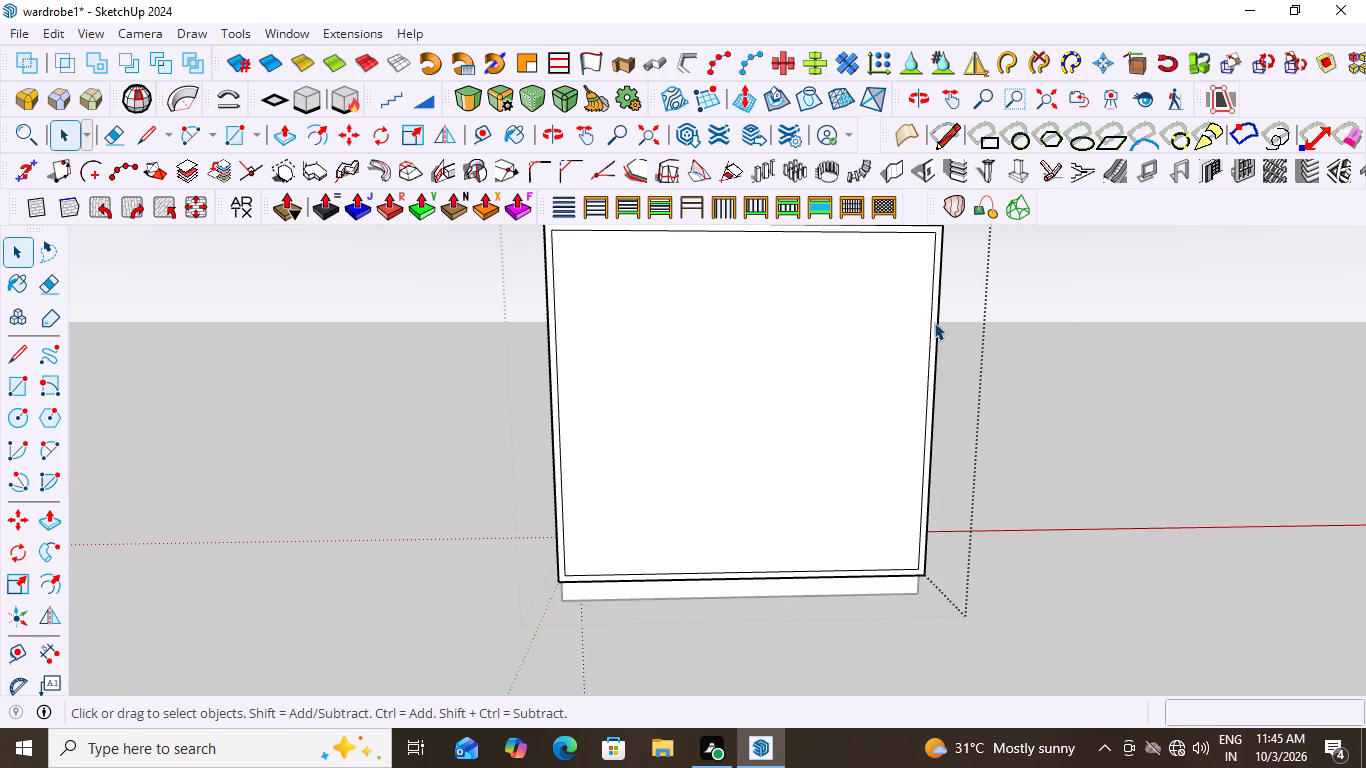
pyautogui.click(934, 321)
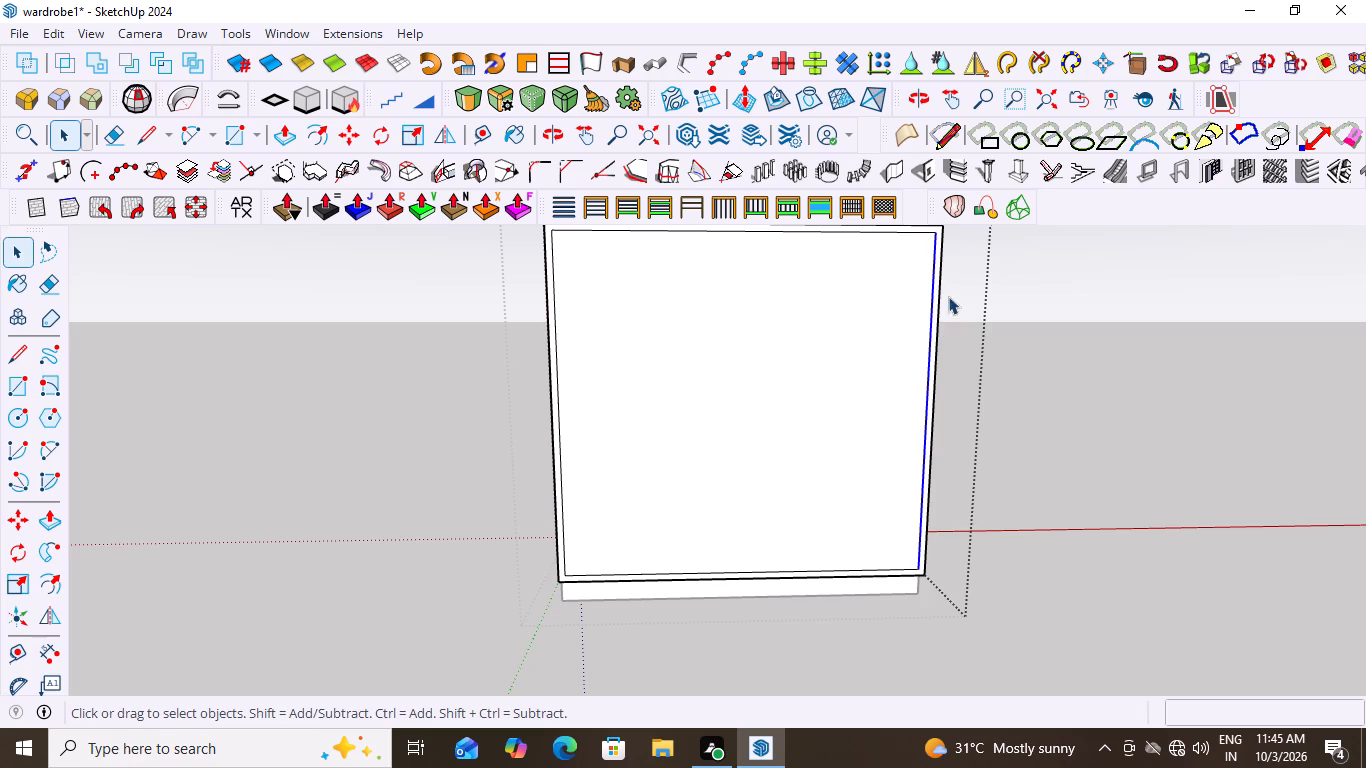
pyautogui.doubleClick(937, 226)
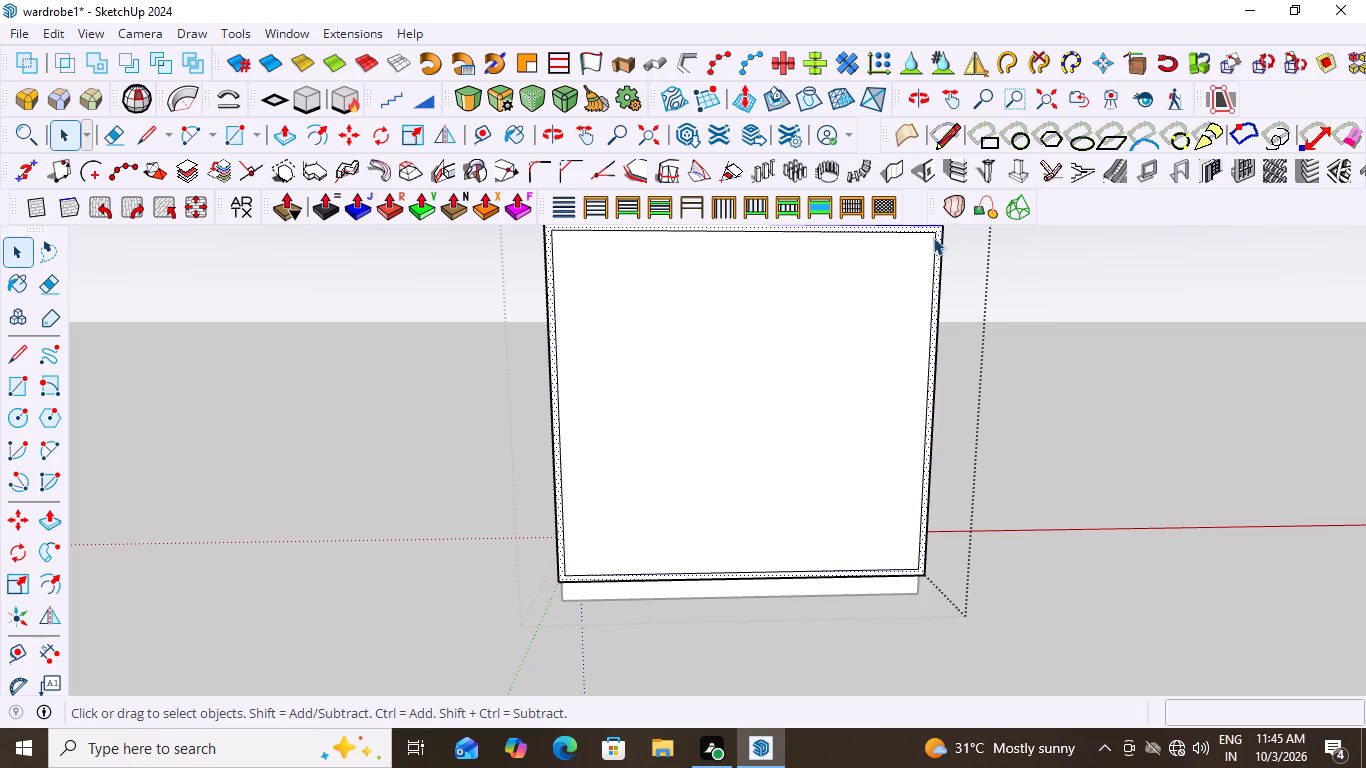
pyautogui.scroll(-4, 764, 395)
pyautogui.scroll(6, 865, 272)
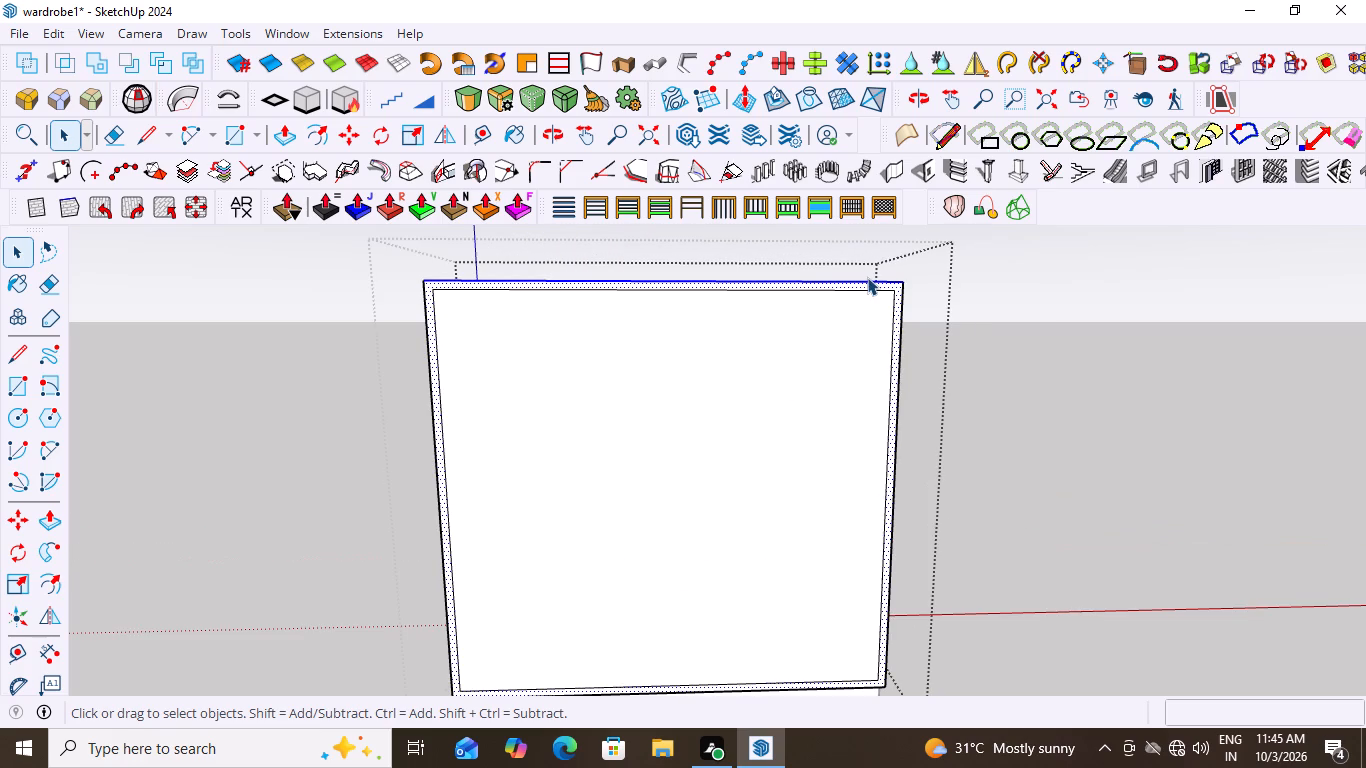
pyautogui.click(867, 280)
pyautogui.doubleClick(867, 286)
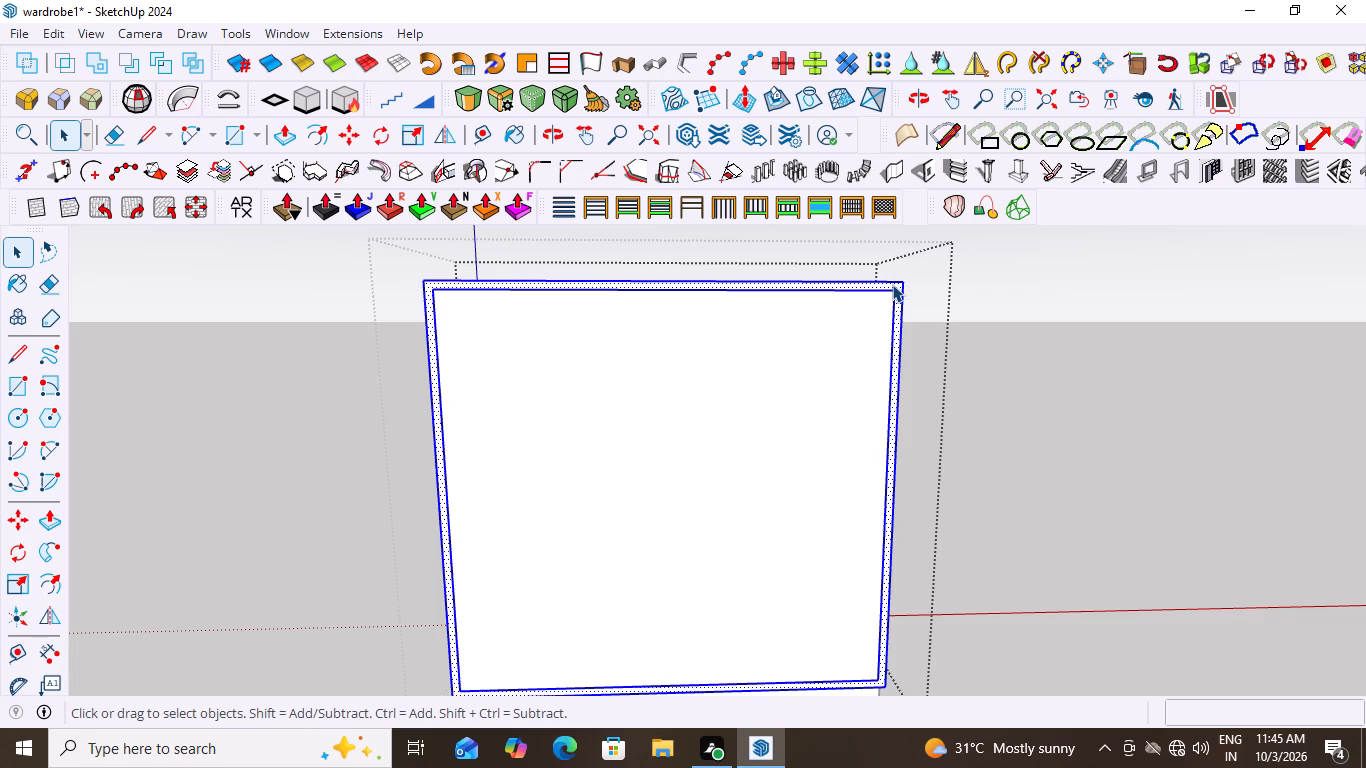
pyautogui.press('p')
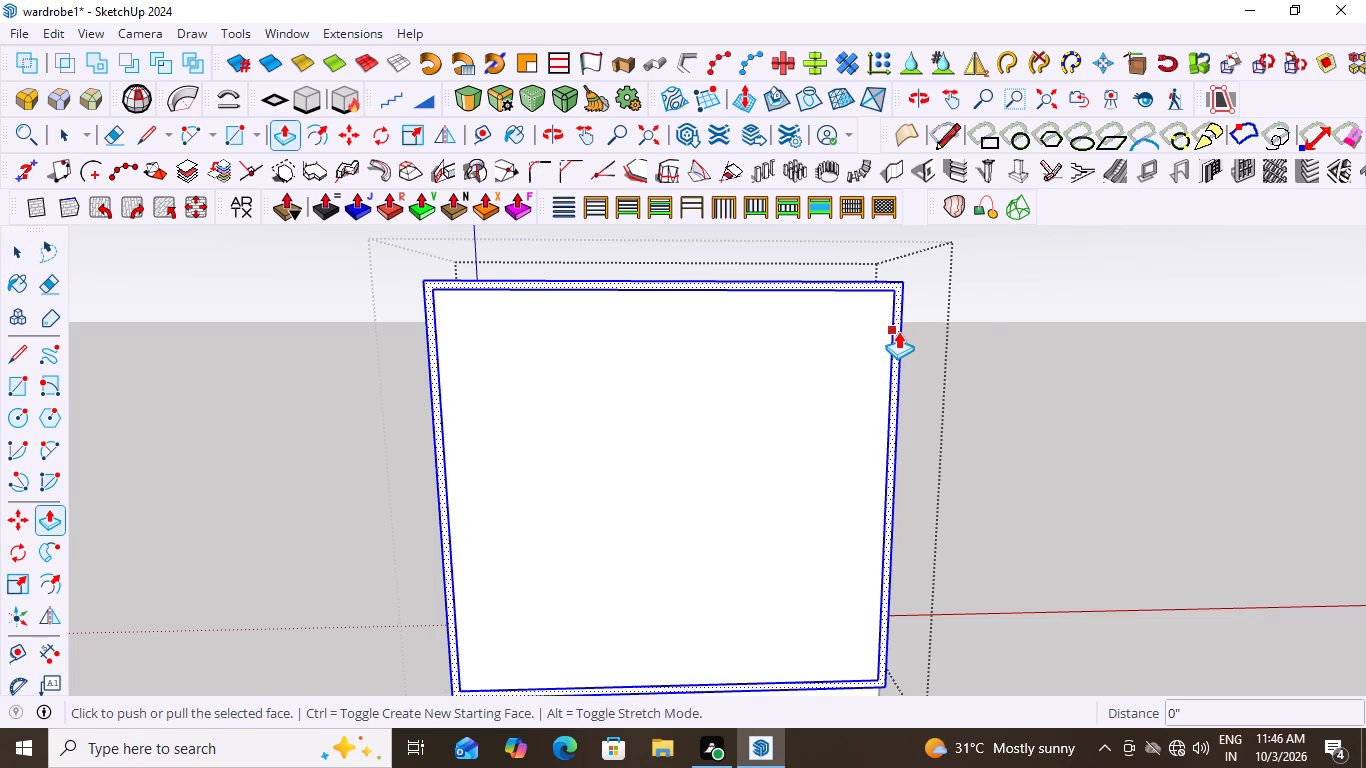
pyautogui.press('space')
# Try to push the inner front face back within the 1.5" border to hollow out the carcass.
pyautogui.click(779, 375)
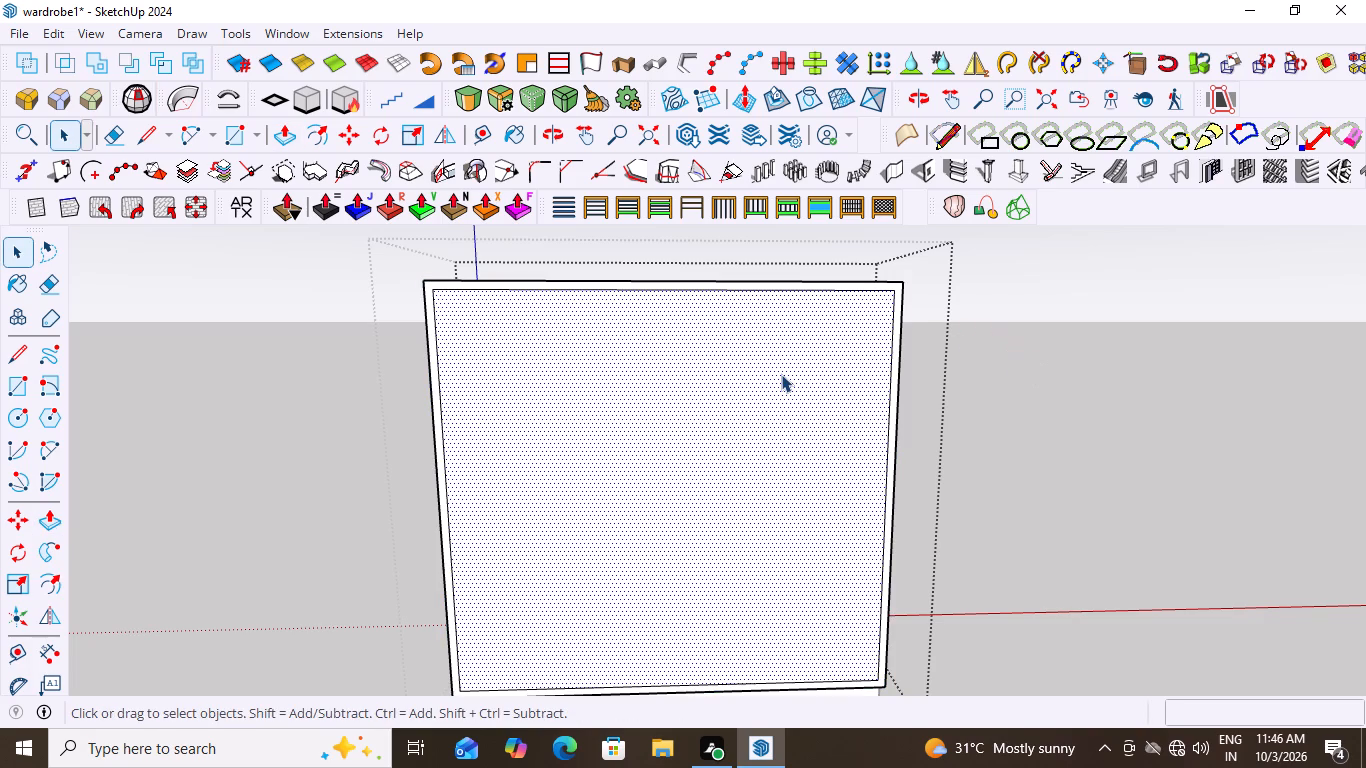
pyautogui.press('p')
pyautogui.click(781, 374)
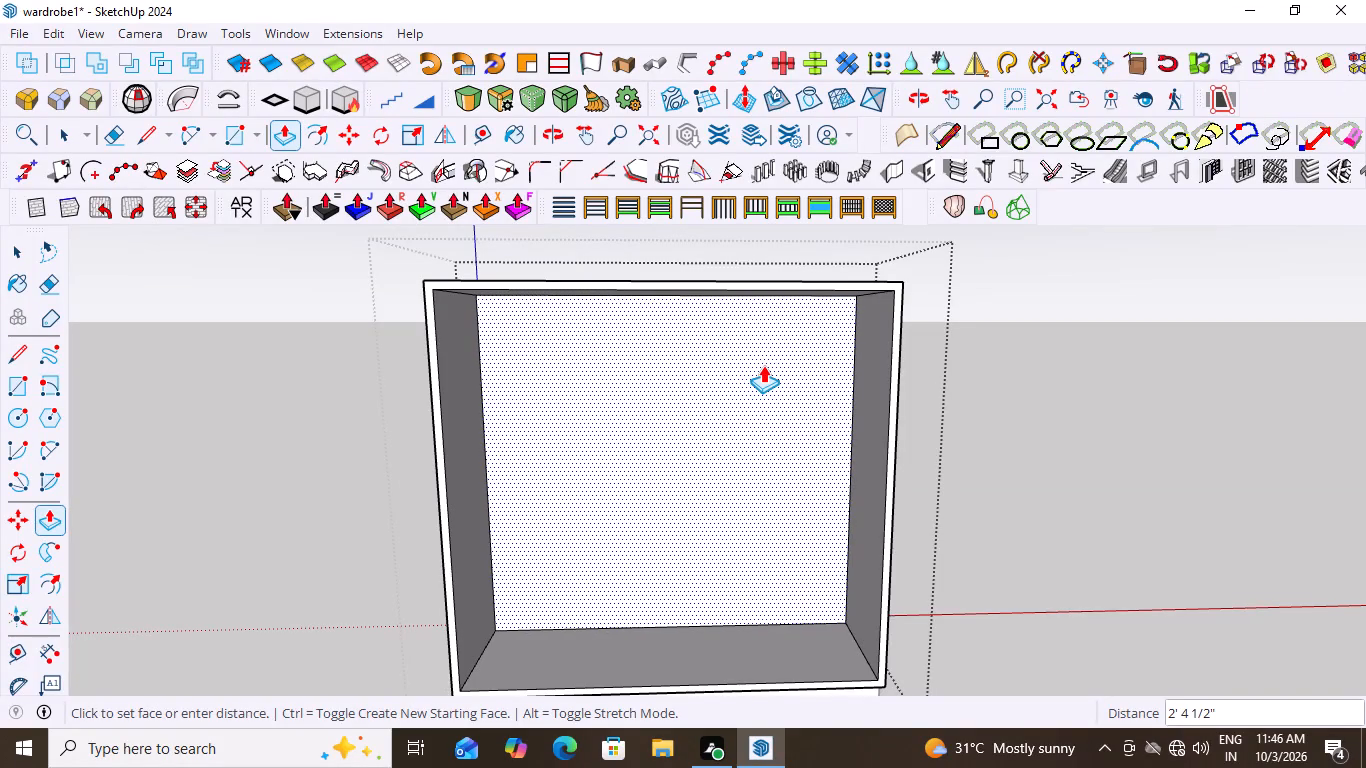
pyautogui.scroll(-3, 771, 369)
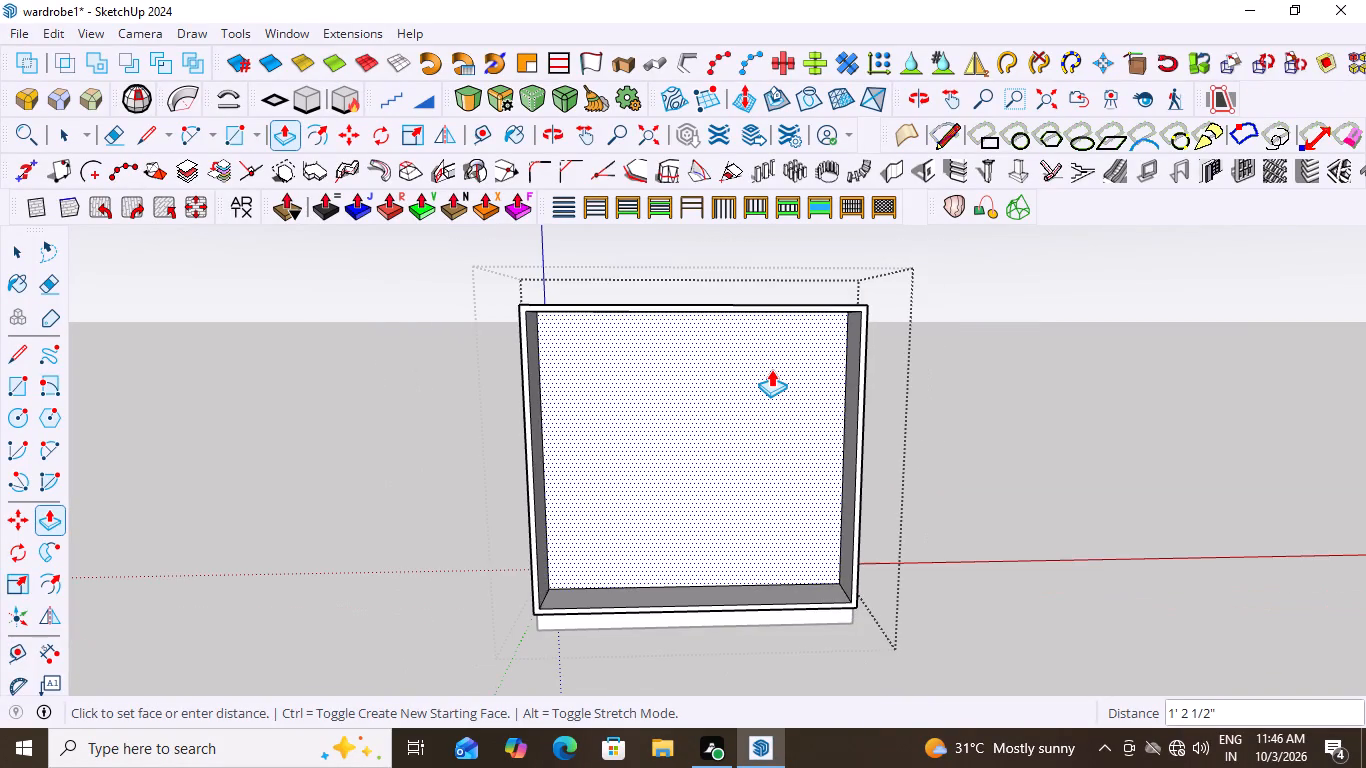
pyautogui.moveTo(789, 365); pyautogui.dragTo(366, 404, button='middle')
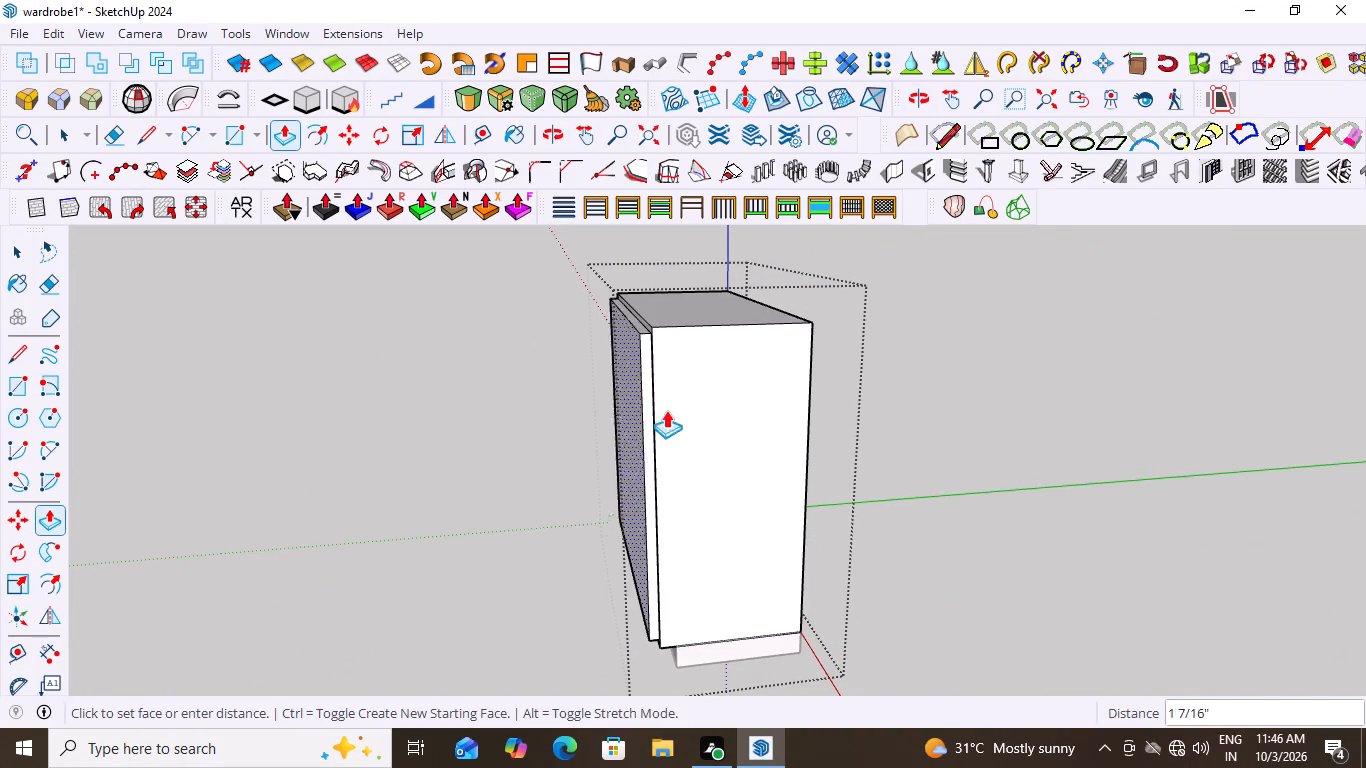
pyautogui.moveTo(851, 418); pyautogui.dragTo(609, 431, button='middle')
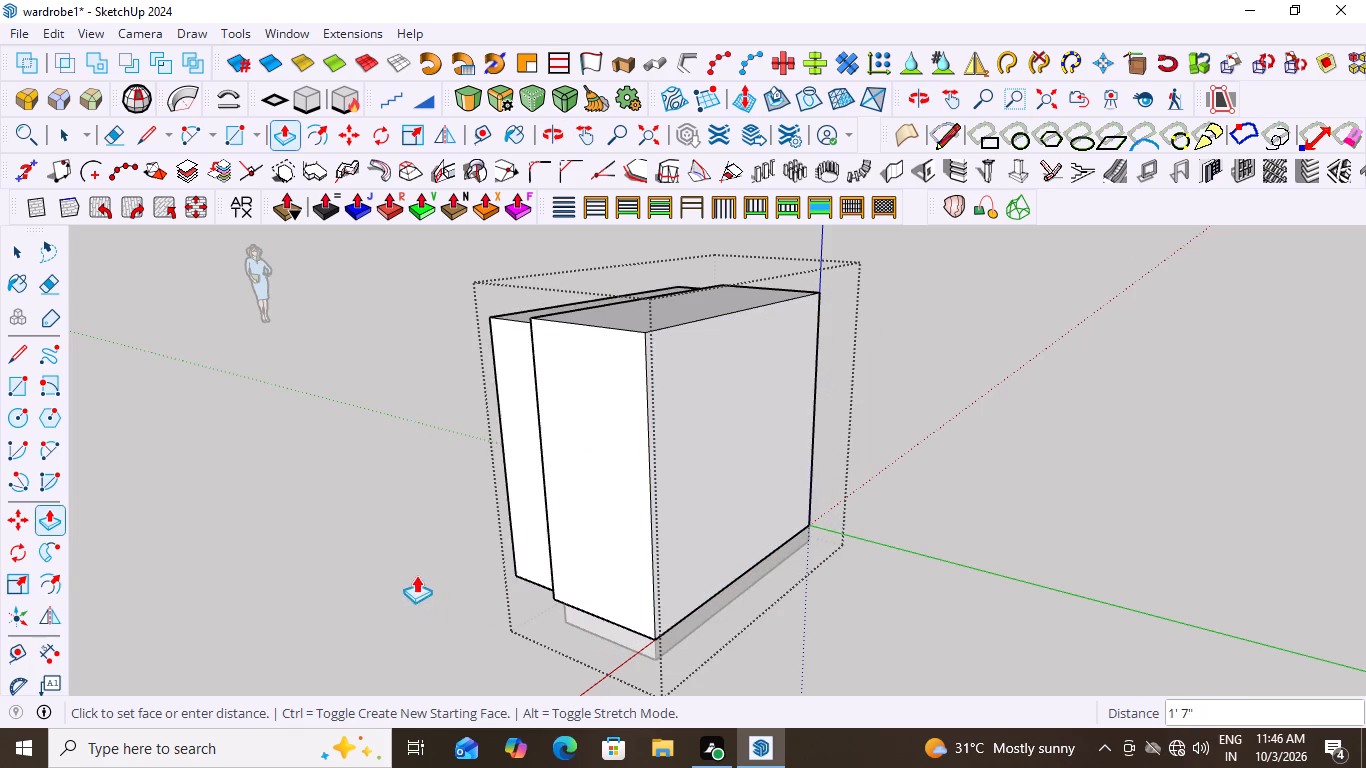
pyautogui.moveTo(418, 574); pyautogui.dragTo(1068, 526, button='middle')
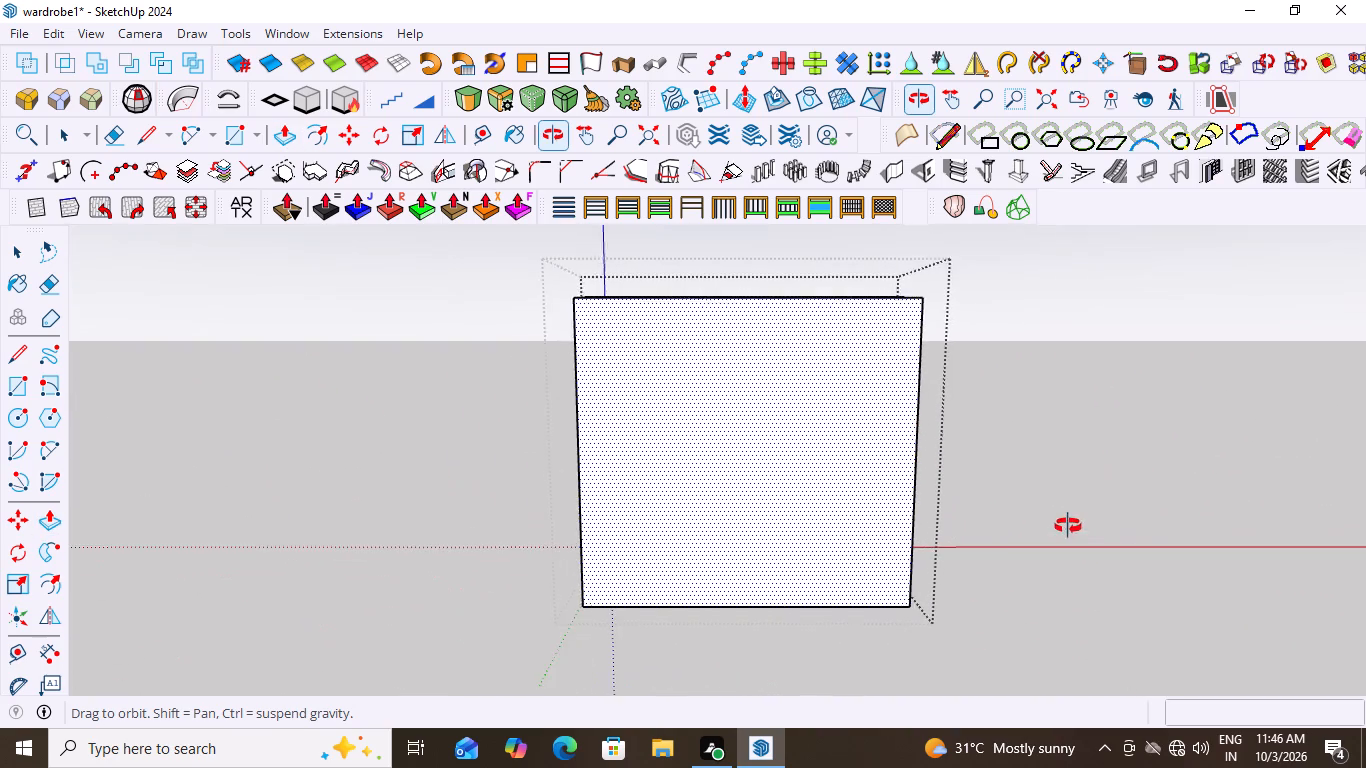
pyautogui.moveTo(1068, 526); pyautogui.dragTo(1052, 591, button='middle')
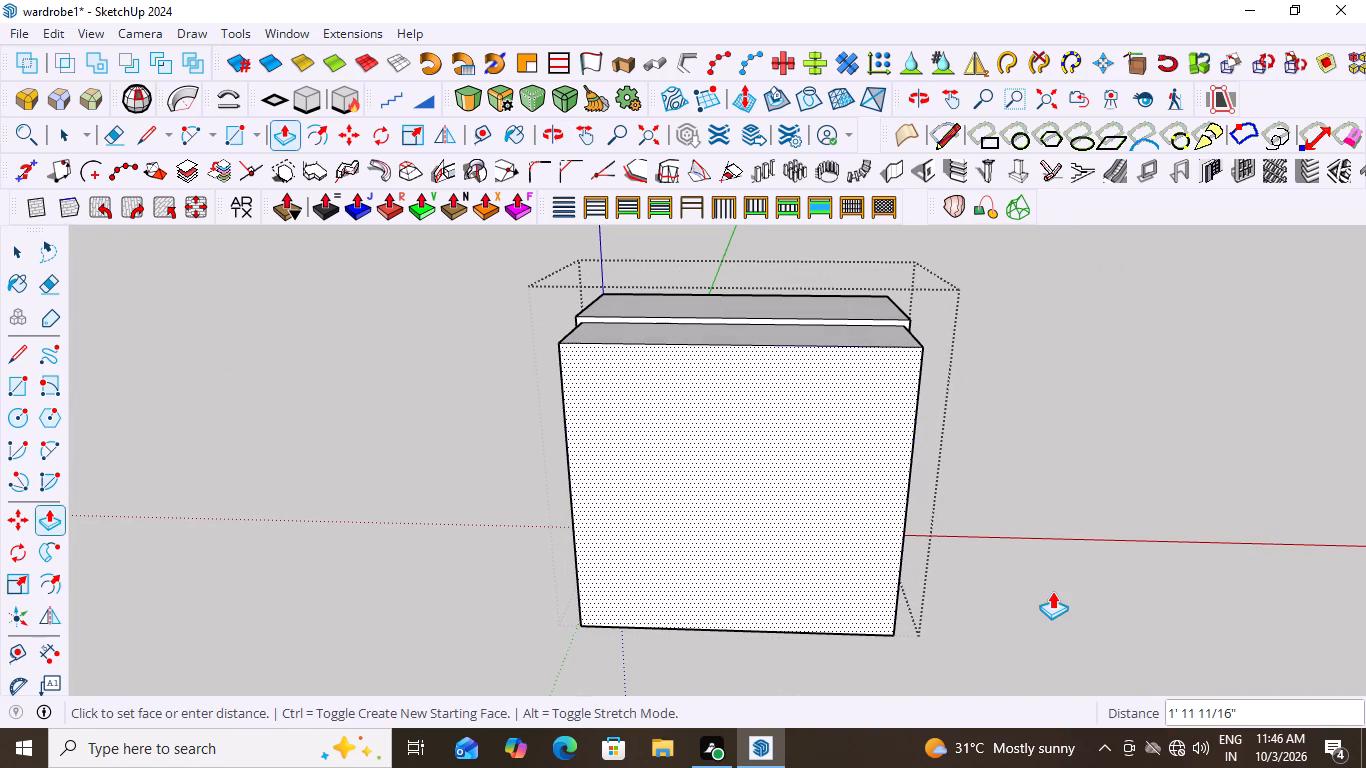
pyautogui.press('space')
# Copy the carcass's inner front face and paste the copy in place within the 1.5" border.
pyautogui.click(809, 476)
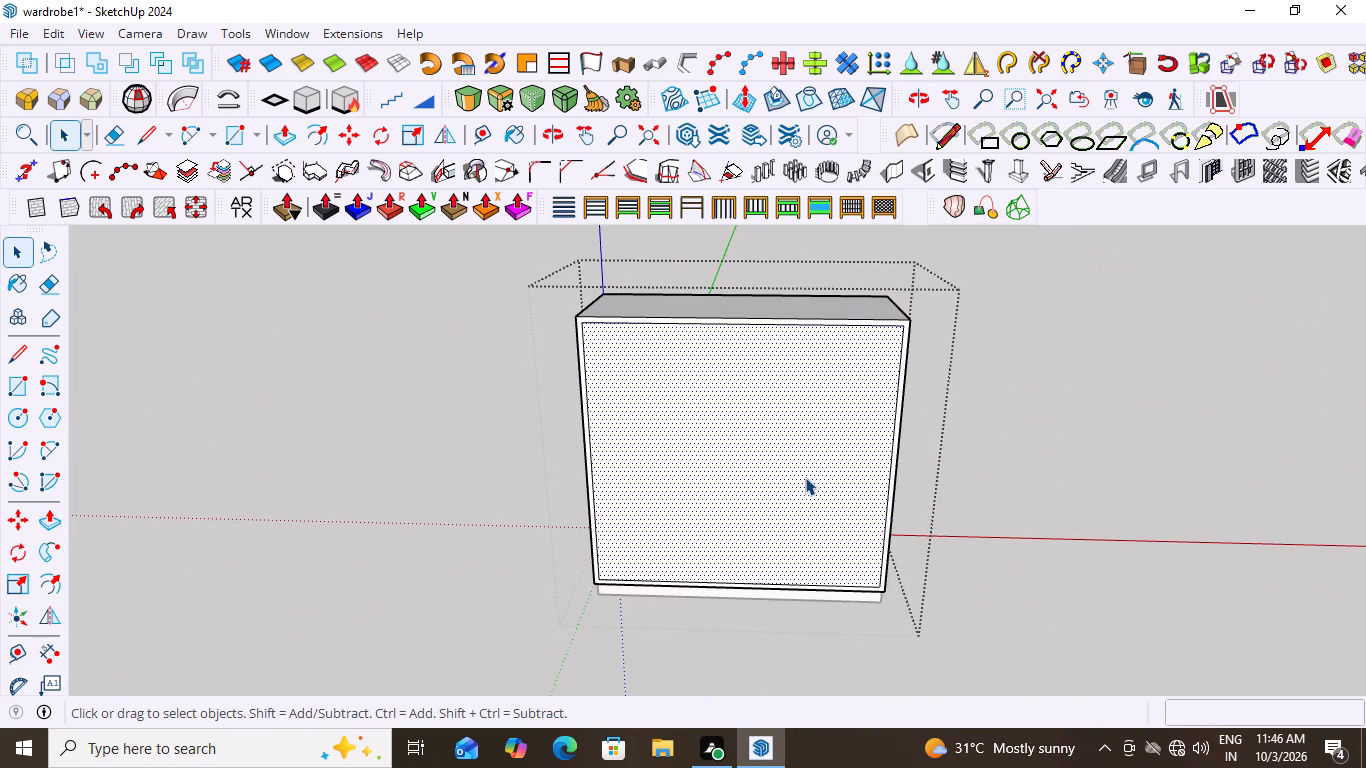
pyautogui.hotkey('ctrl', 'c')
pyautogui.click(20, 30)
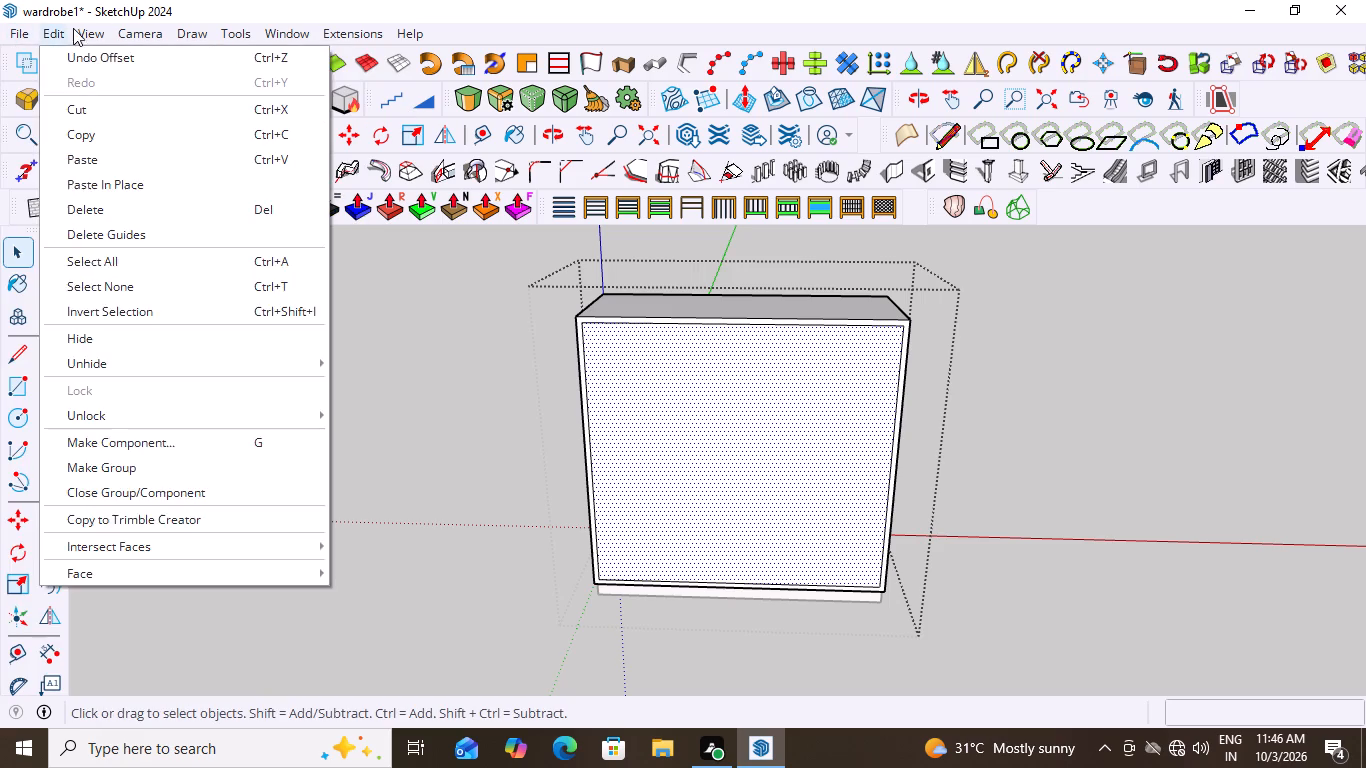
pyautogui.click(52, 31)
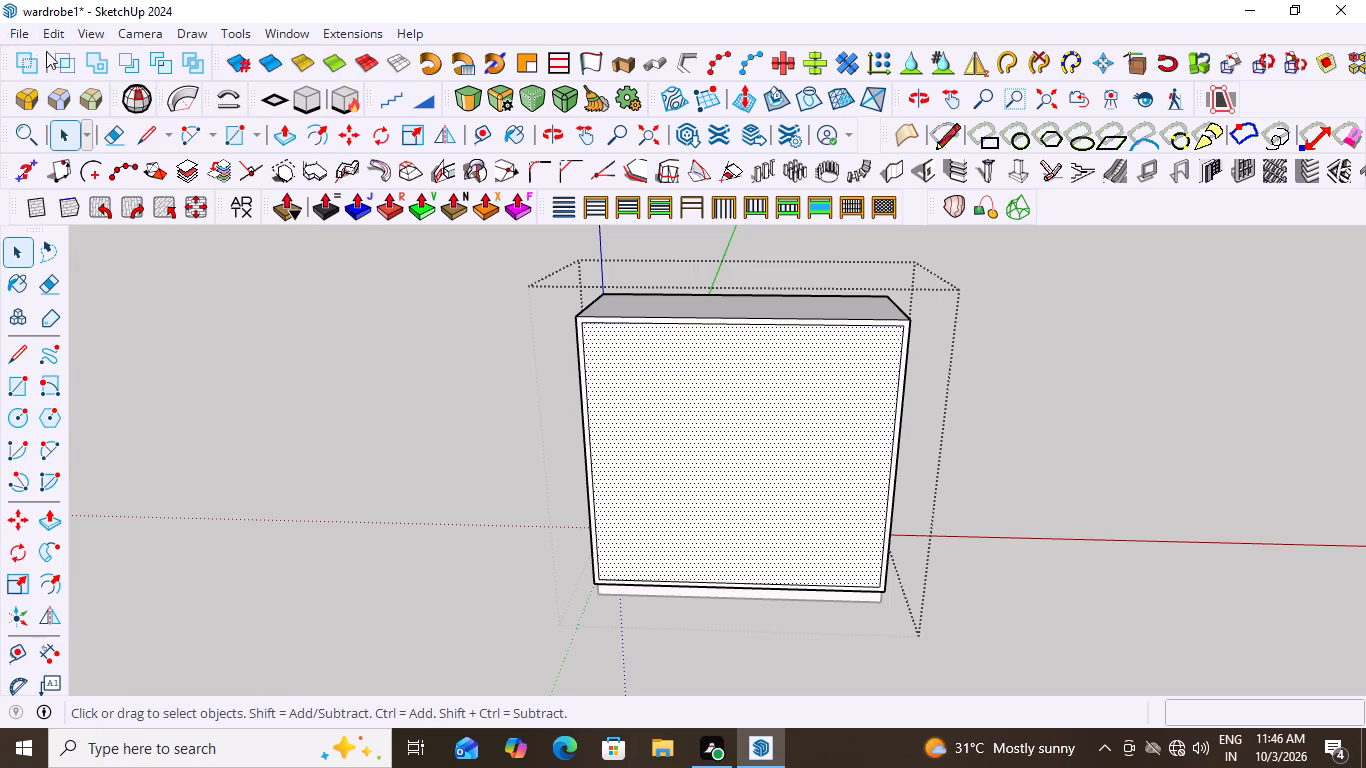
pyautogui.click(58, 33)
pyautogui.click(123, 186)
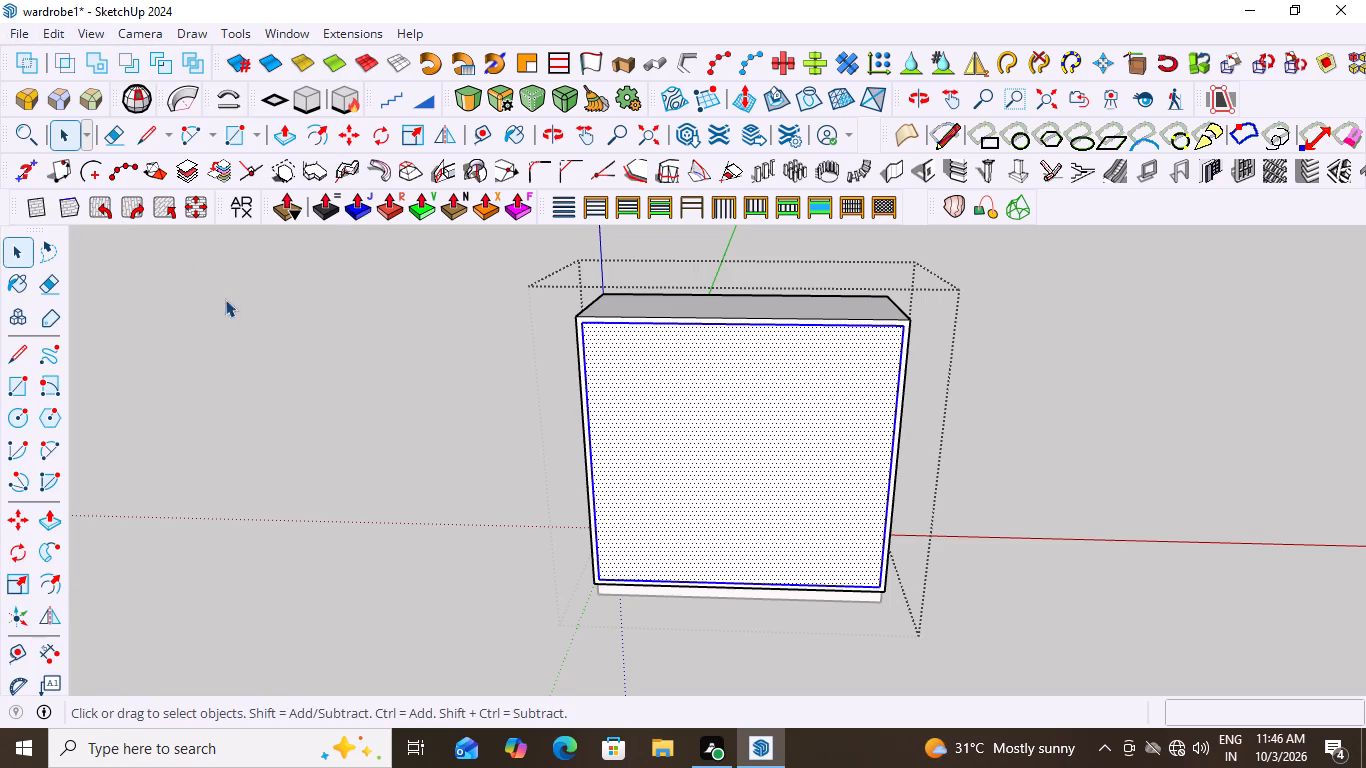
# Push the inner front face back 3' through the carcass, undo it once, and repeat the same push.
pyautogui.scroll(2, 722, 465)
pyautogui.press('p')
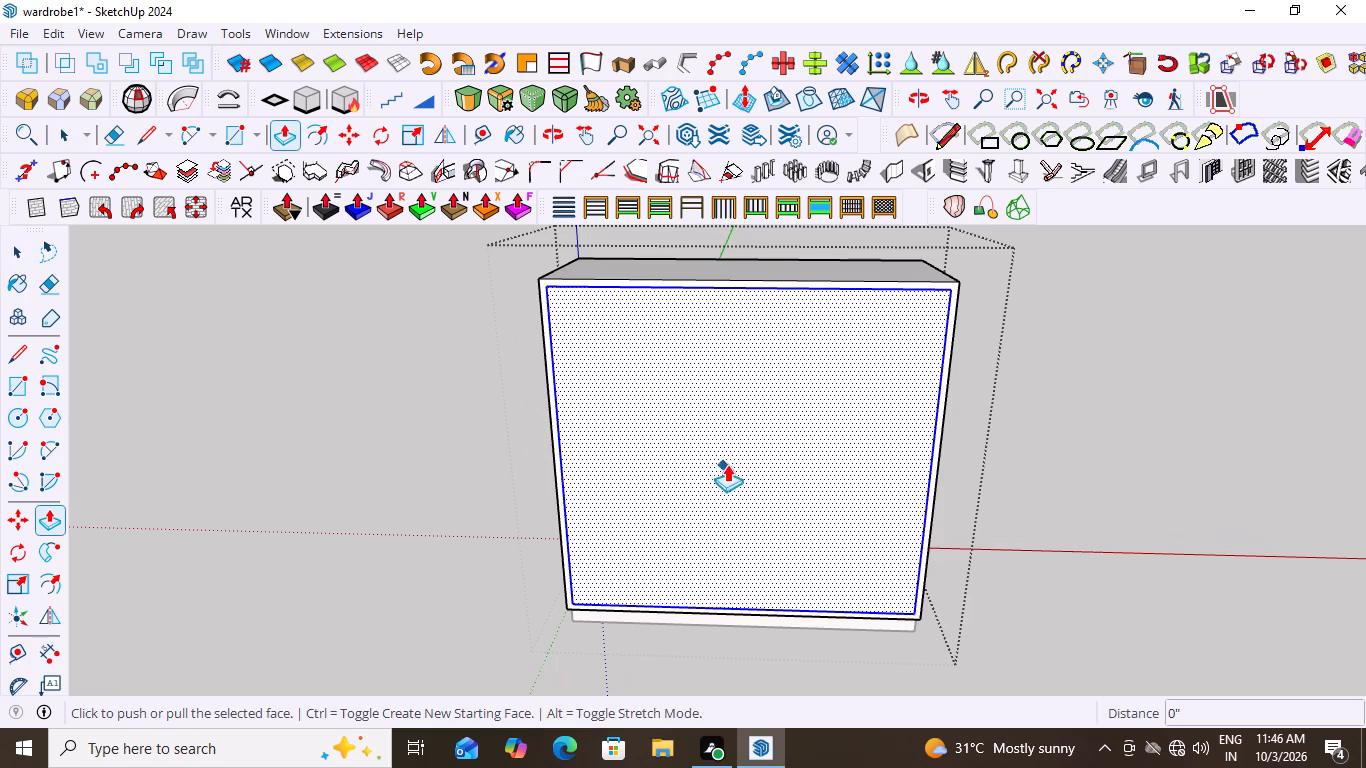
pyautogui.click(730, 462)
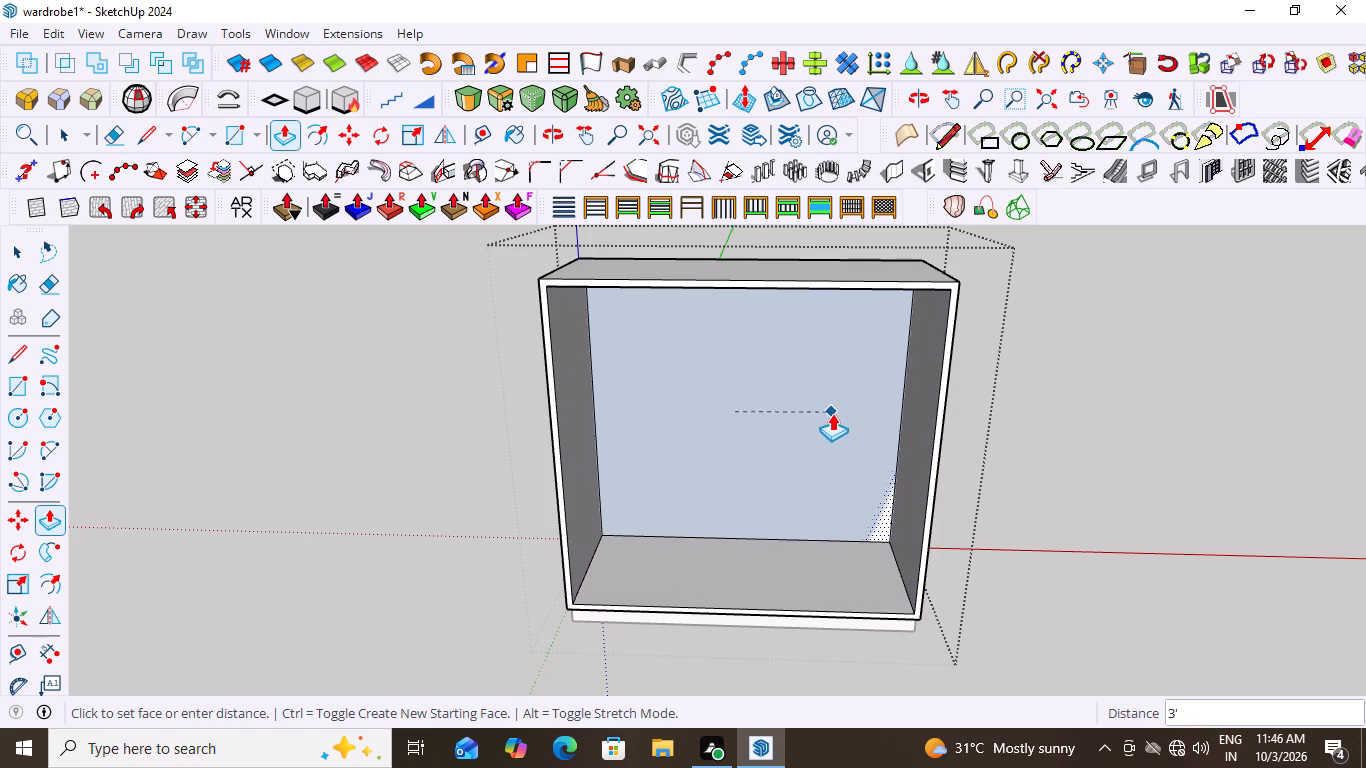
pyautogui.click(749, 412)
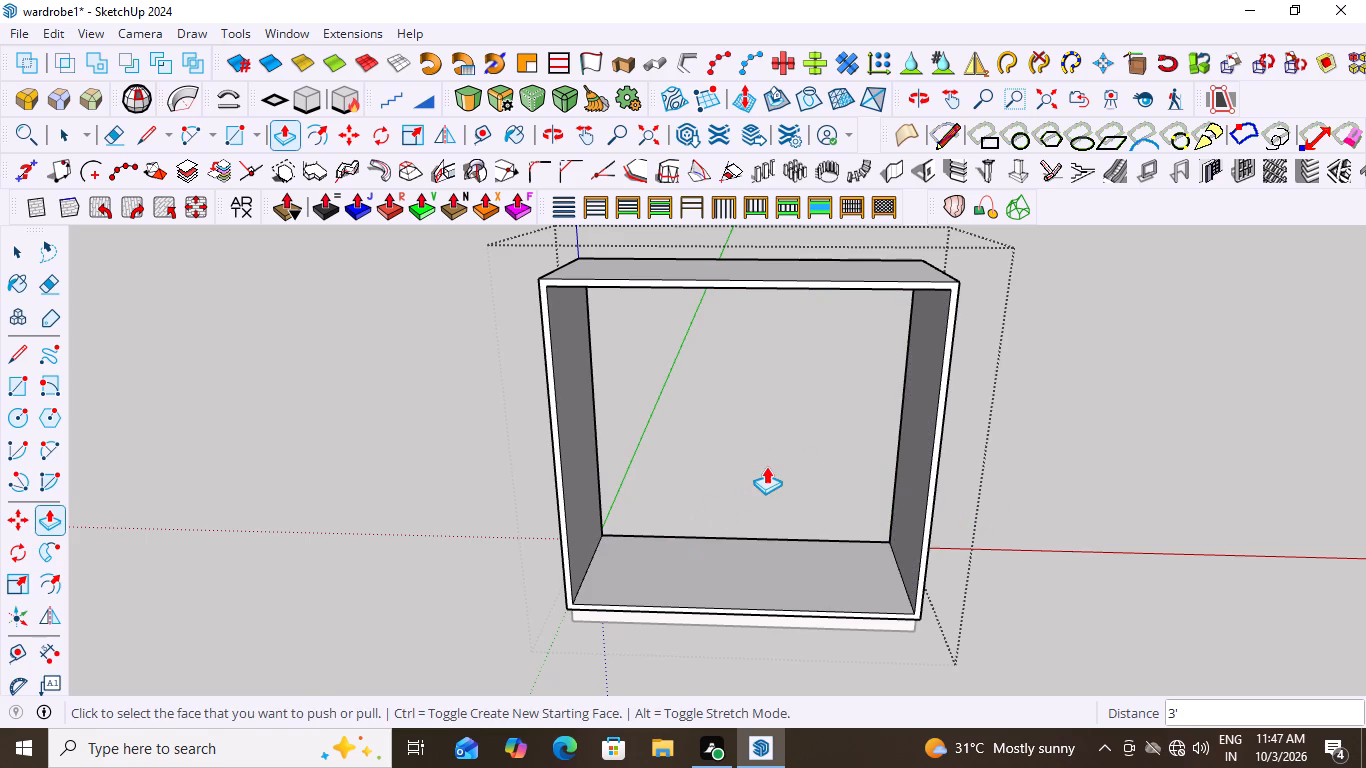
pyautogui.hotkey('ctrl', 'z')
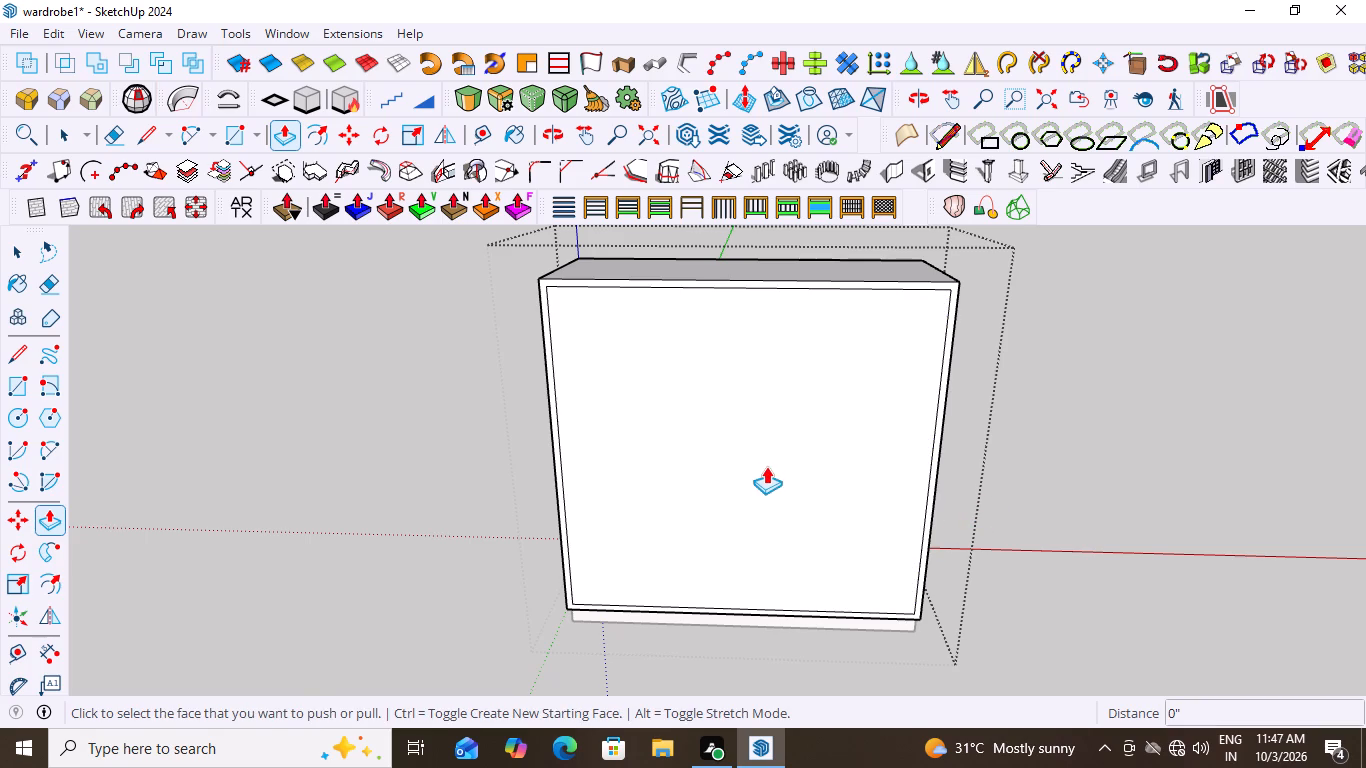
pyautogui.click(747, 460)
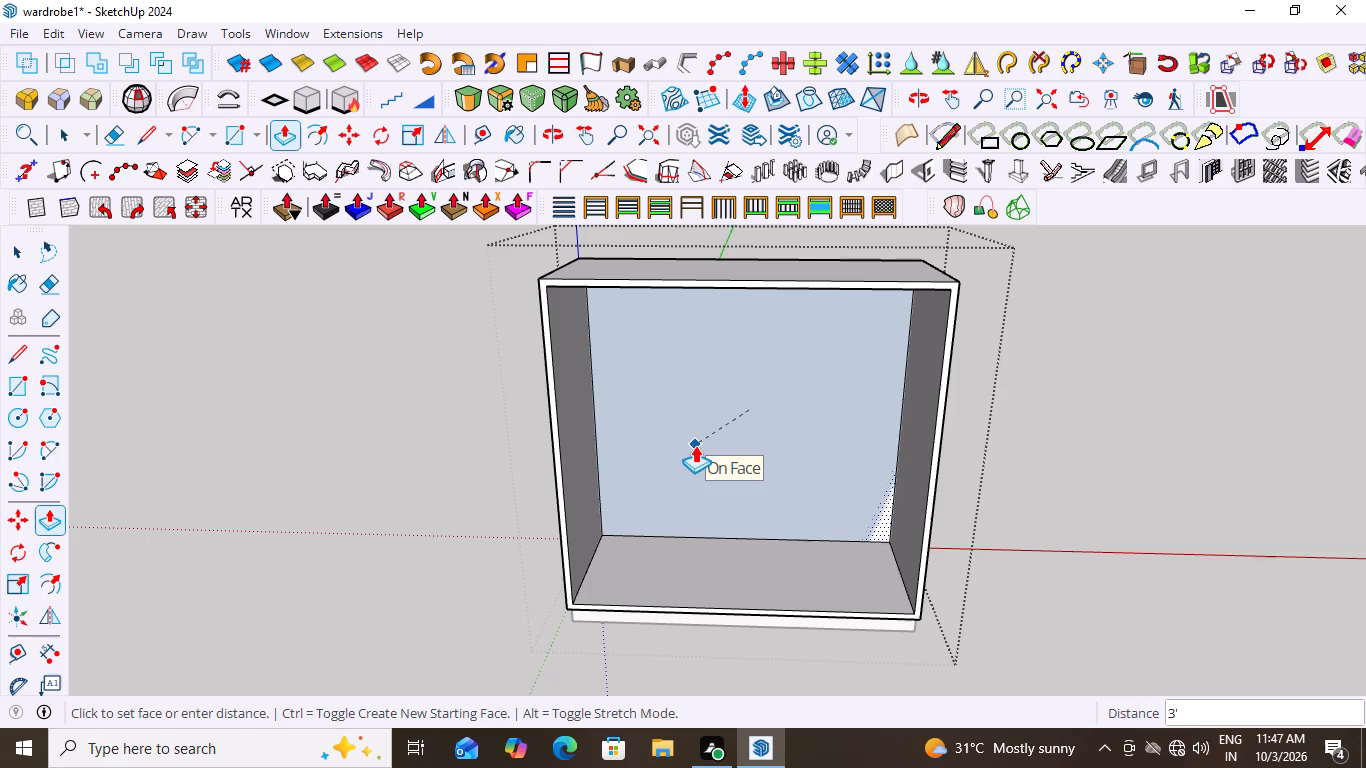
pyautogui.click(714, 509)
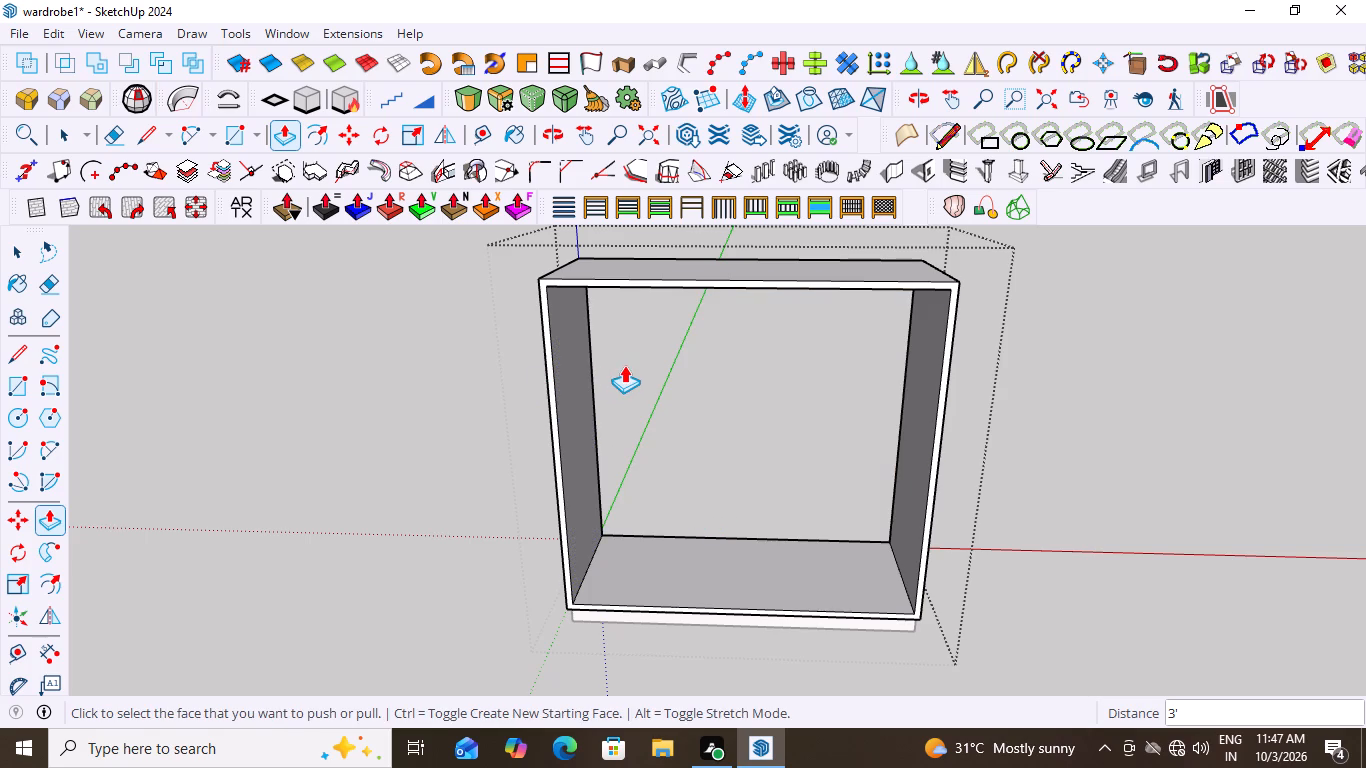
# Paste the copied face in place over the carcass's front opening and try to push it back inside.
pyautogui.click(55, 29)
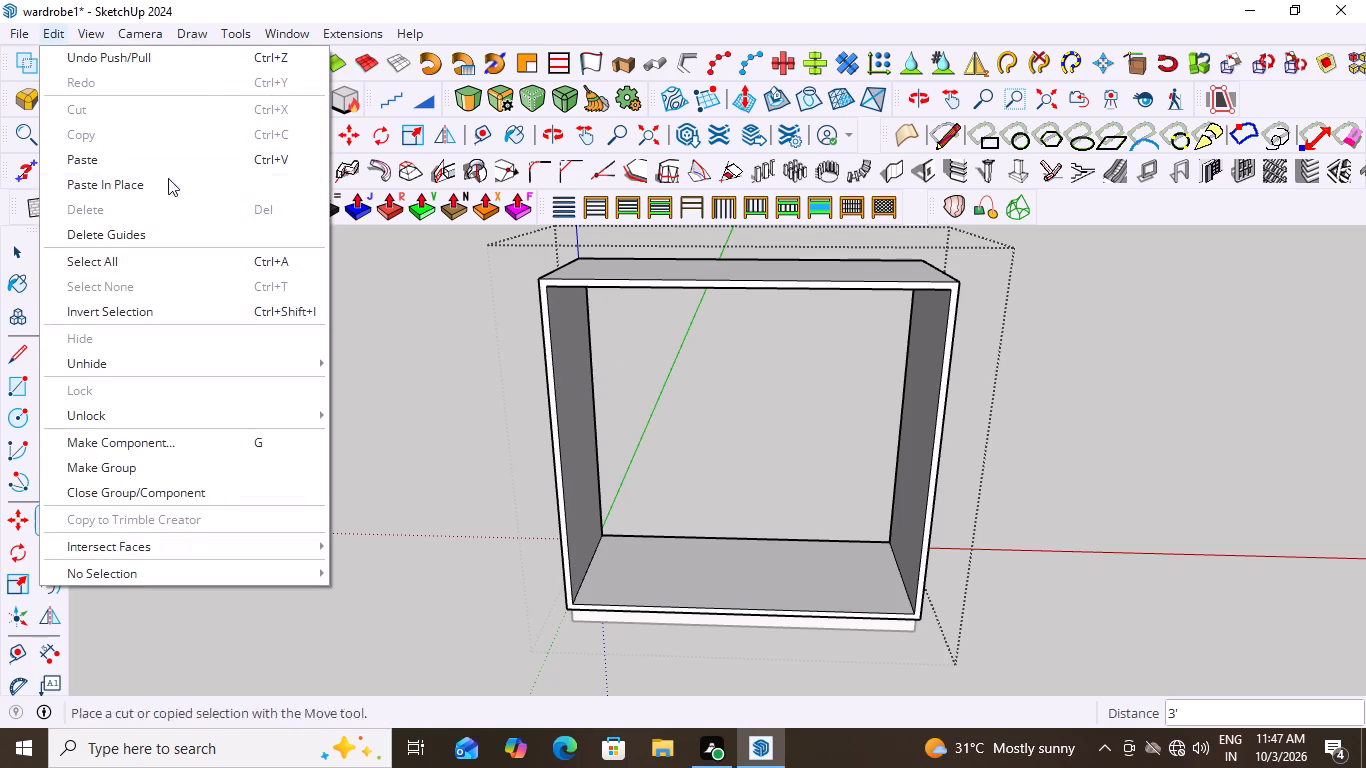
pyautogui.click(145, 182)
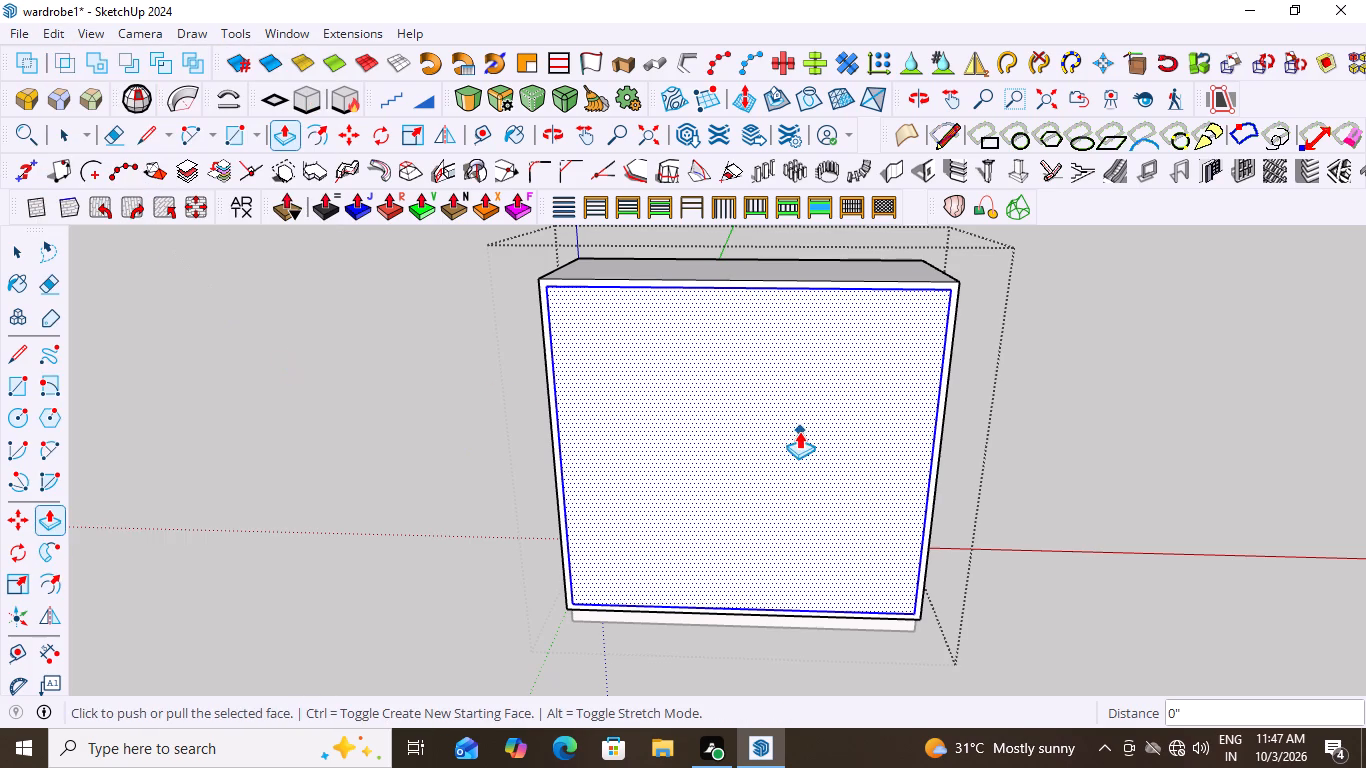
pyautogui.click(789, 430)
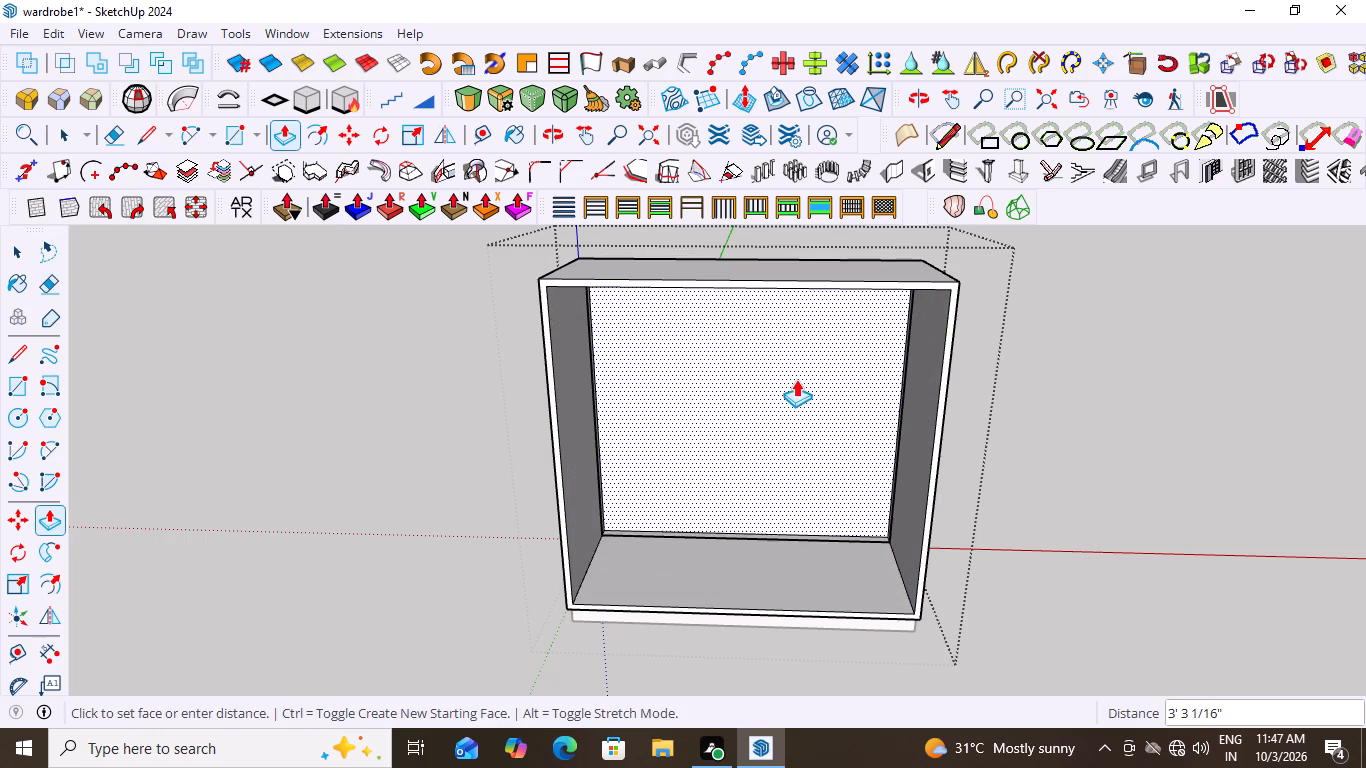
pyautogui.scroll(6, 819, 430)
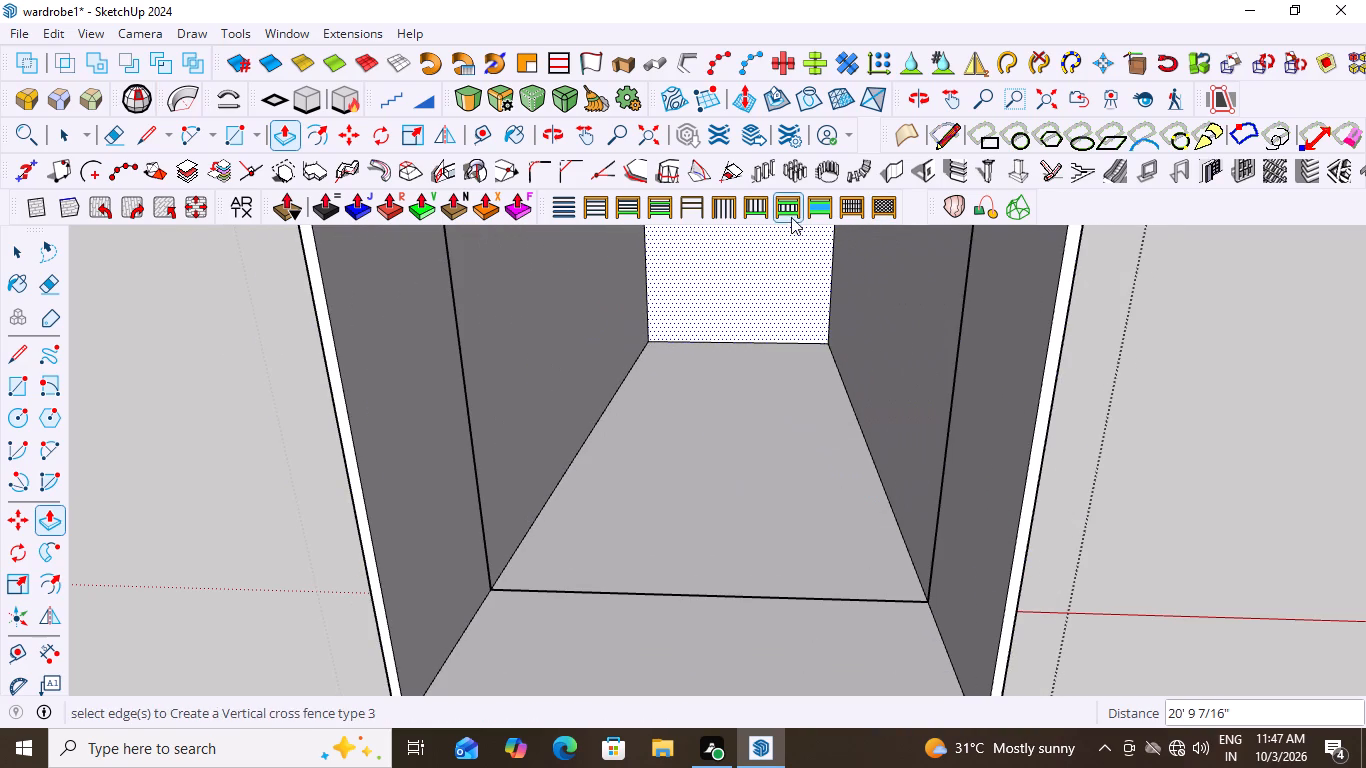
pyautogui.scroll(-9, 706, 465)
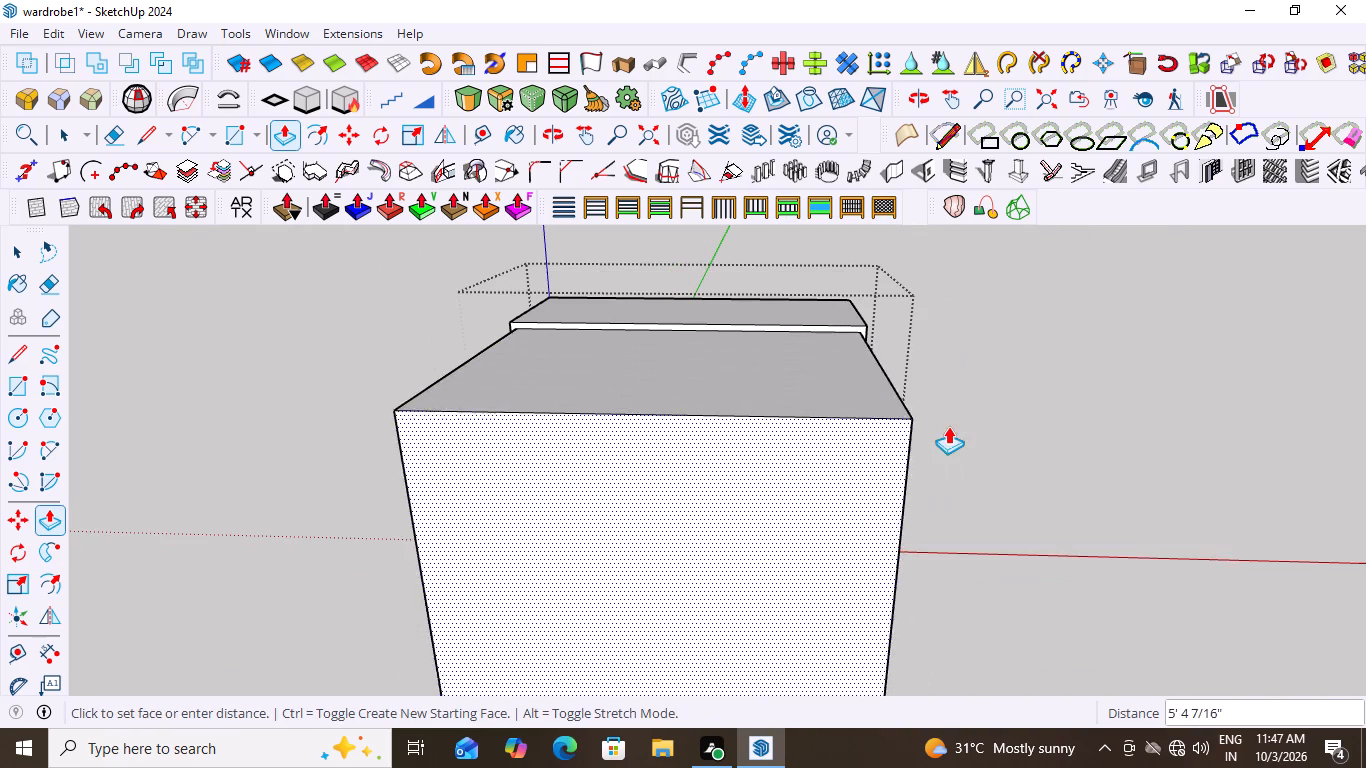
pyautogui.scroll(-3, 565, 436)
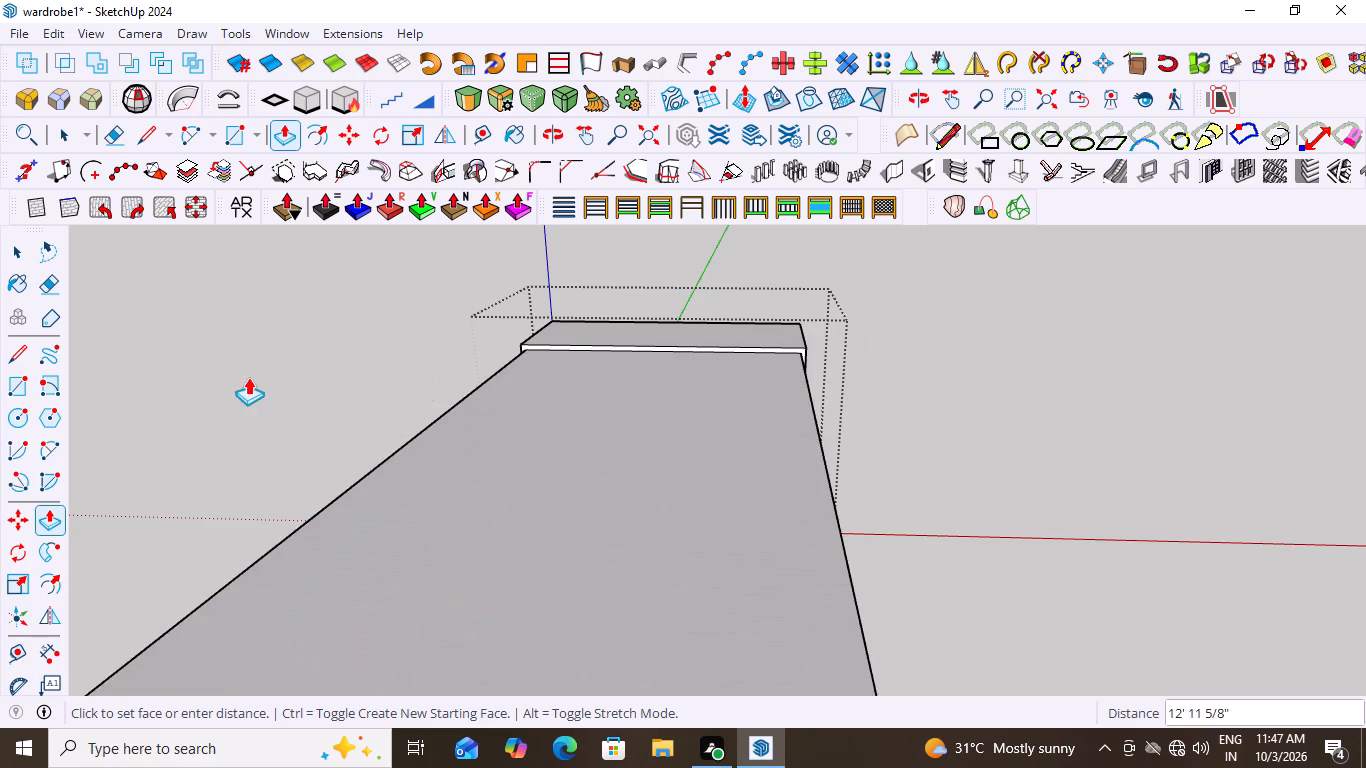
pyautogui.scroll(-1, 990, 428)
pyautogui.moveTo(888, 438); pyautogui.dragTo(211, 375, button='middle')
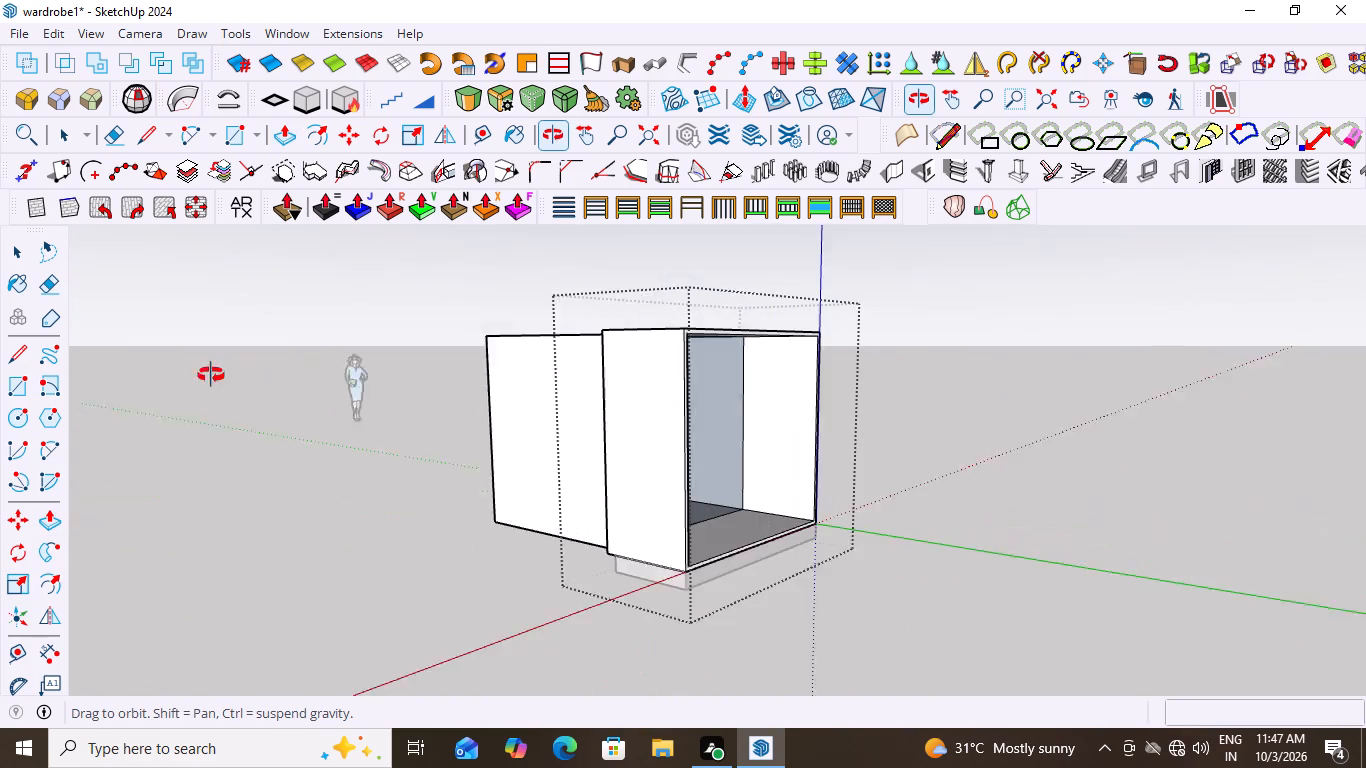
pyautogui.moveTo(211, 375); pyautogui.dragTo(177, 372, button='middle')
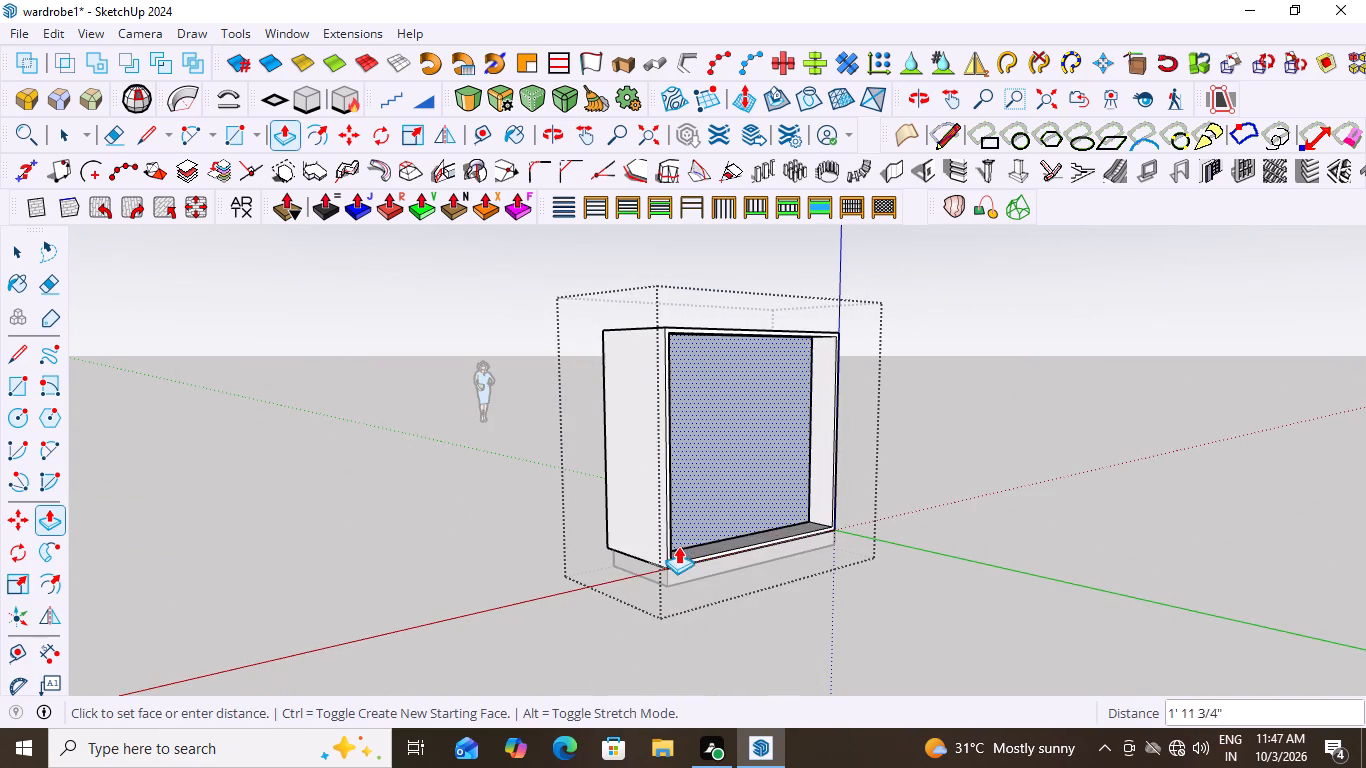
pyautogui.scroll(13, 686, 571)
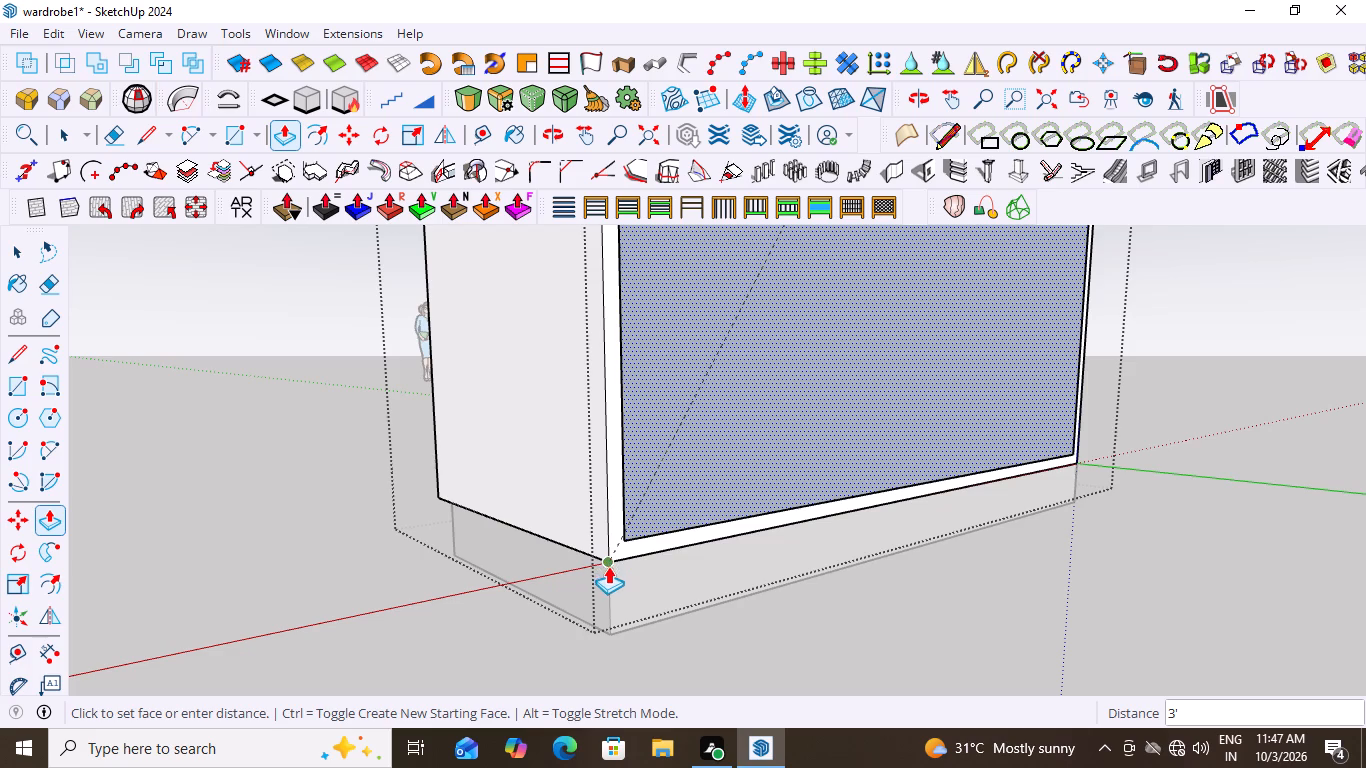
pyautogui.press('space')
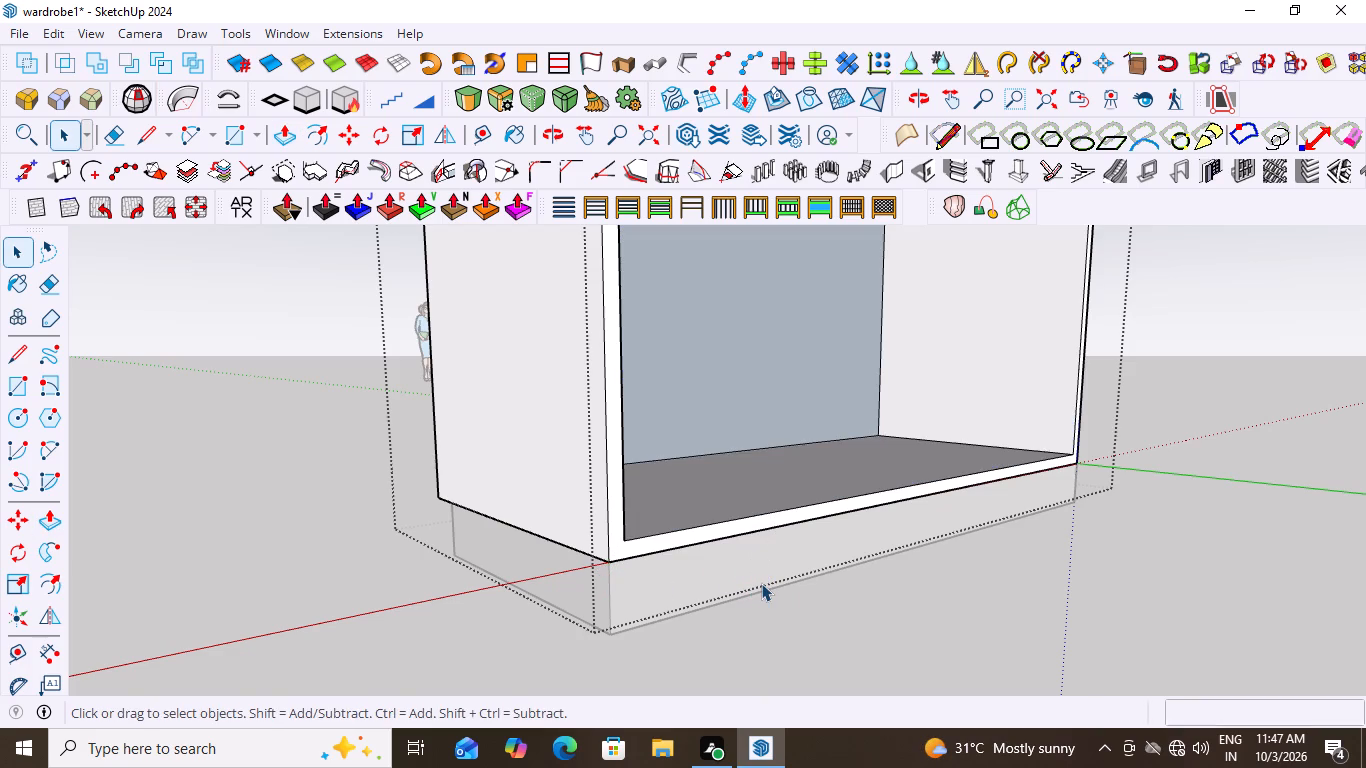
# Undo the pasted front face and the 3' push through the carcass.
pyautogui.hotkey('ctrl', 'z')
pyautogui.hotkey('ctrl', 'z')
# Place a guide line on the carcass's top face, 1.5" forward of its back edge.
pyautogui.scroll(-2, 695, 554)
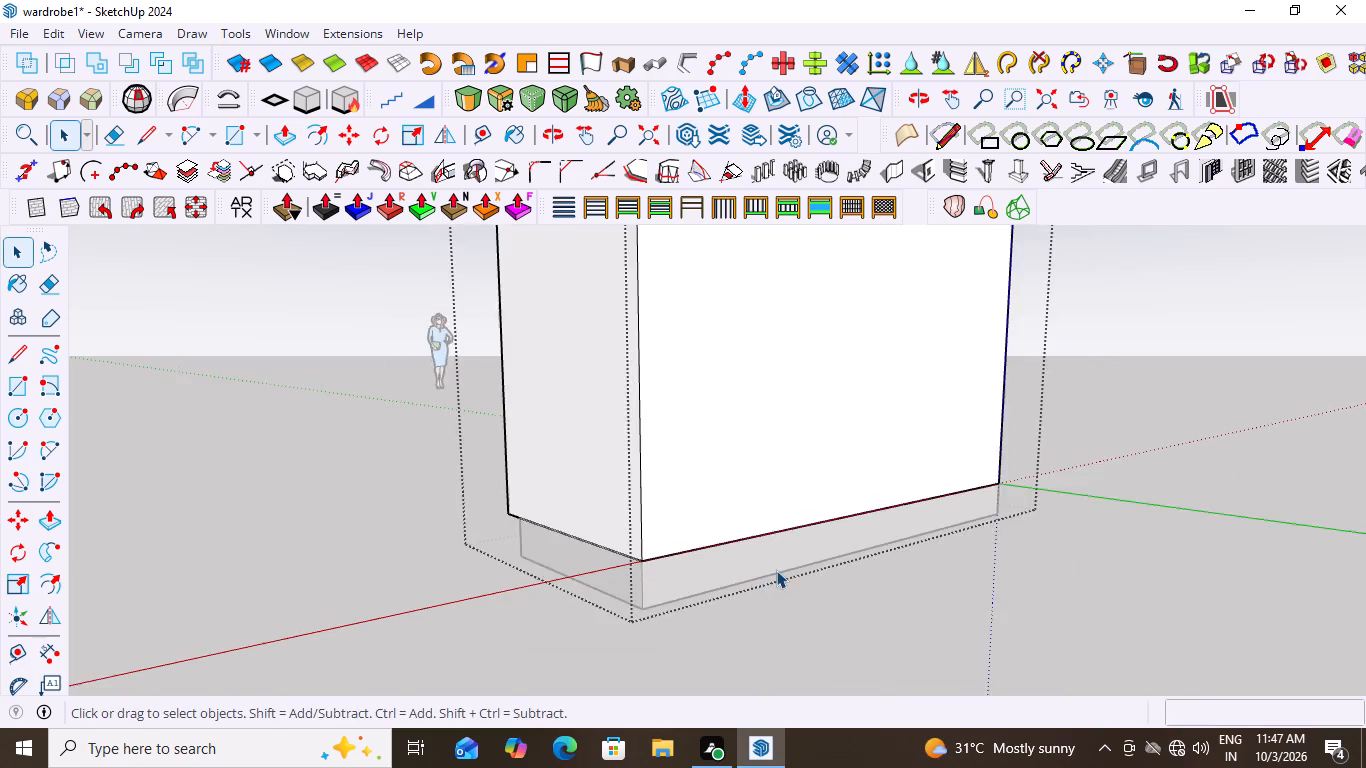
pyautogui.scroll(-14, 776, 570)
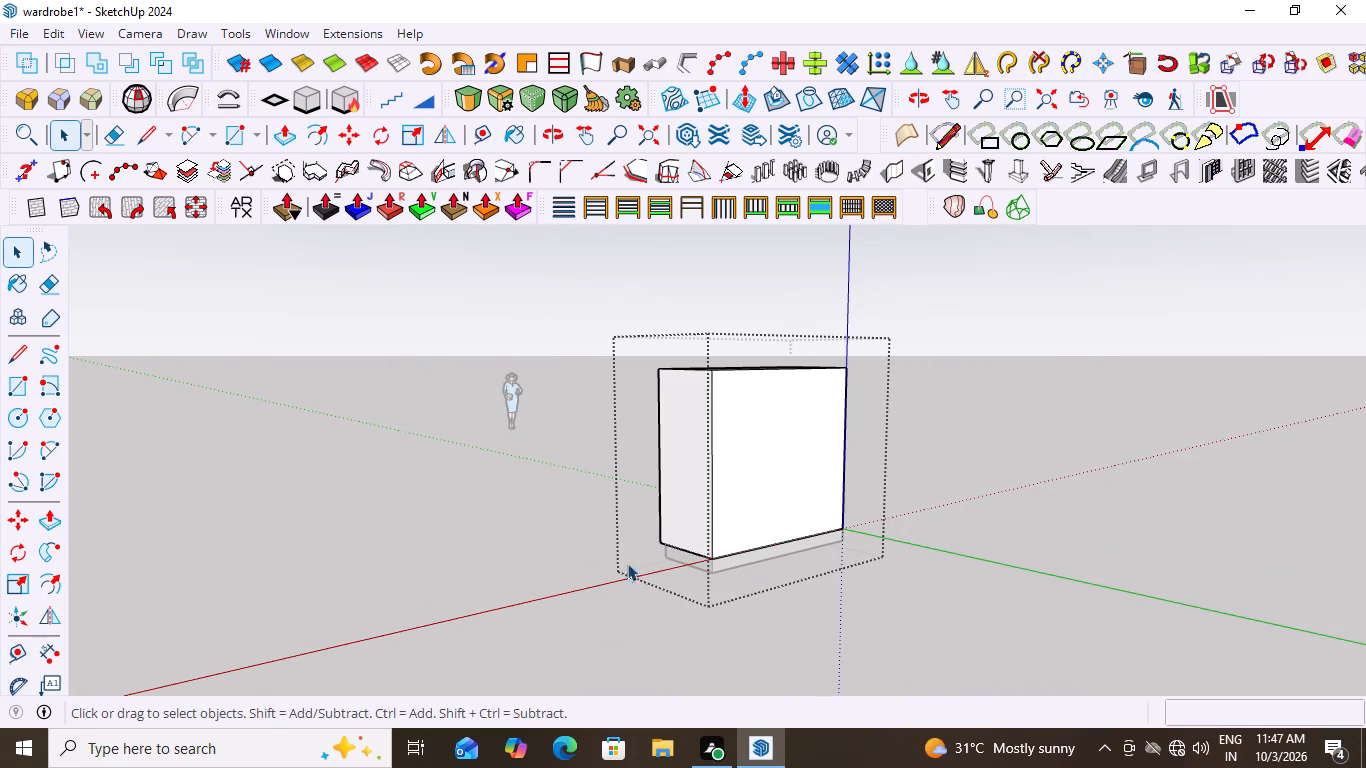
pyautogui.moveTo(639, 565); pyautogui.dragTo(1044, 559, button='middle')
pyautogui.scroll(5, 699, 433)
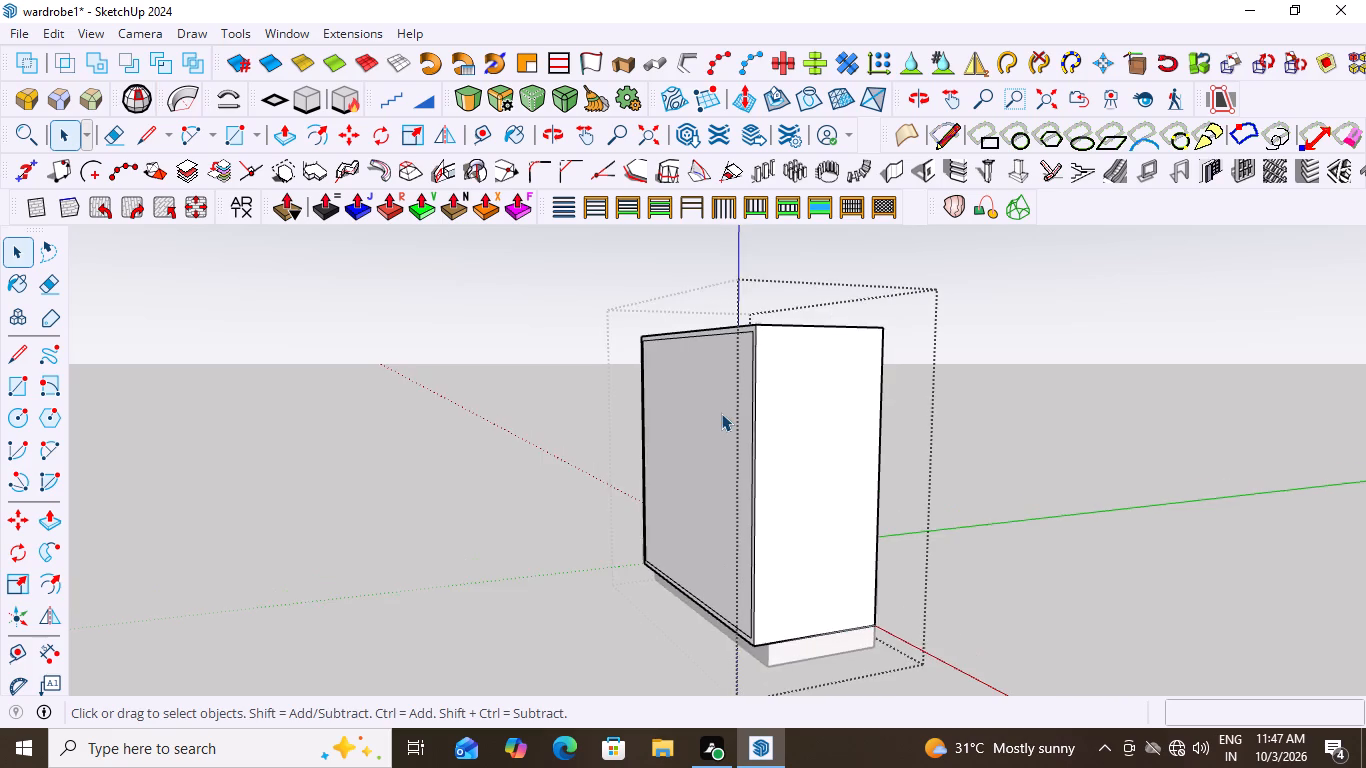
pyautogui.moveTo(687, 437); pyautogui.dragTo(953, 701, button='middle')
pyautogui.scroll(3, 756, 310)
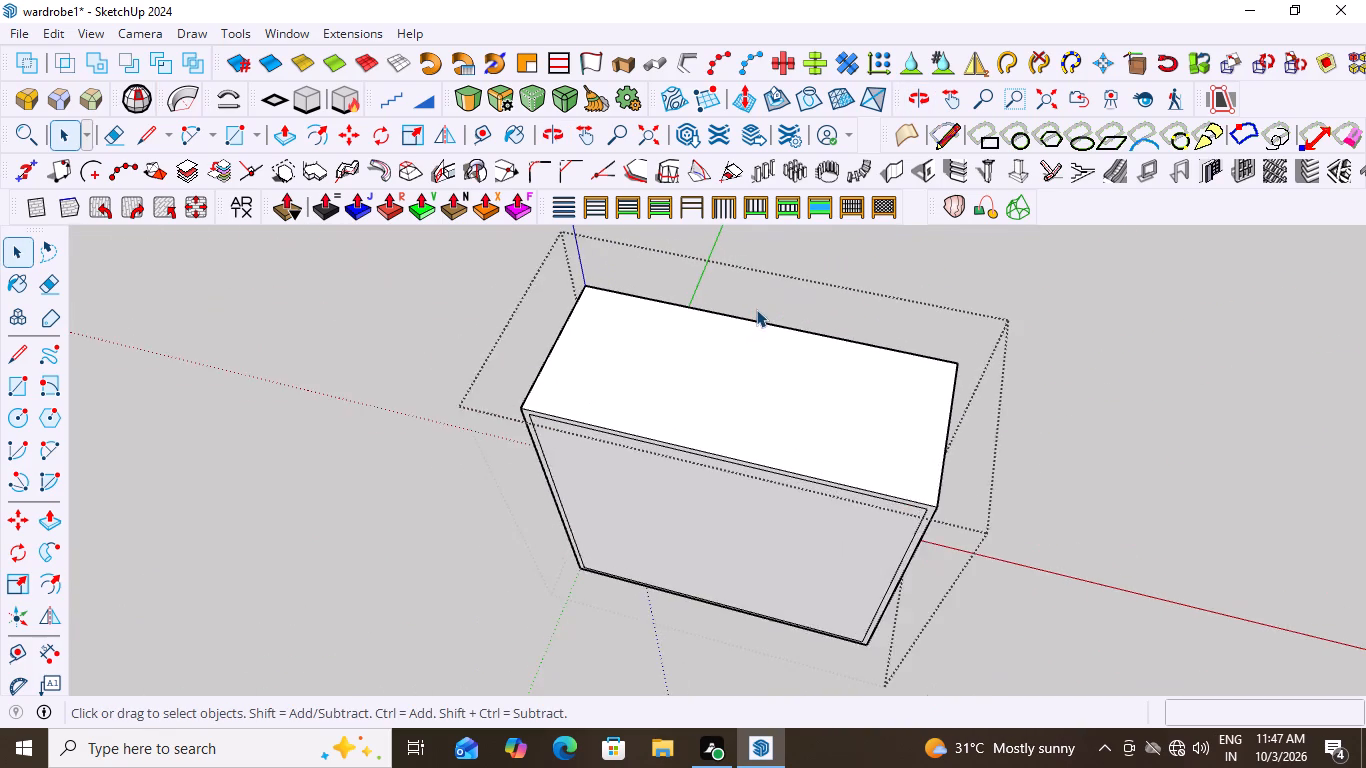
pyautogui.scroll(2, 756, 309)
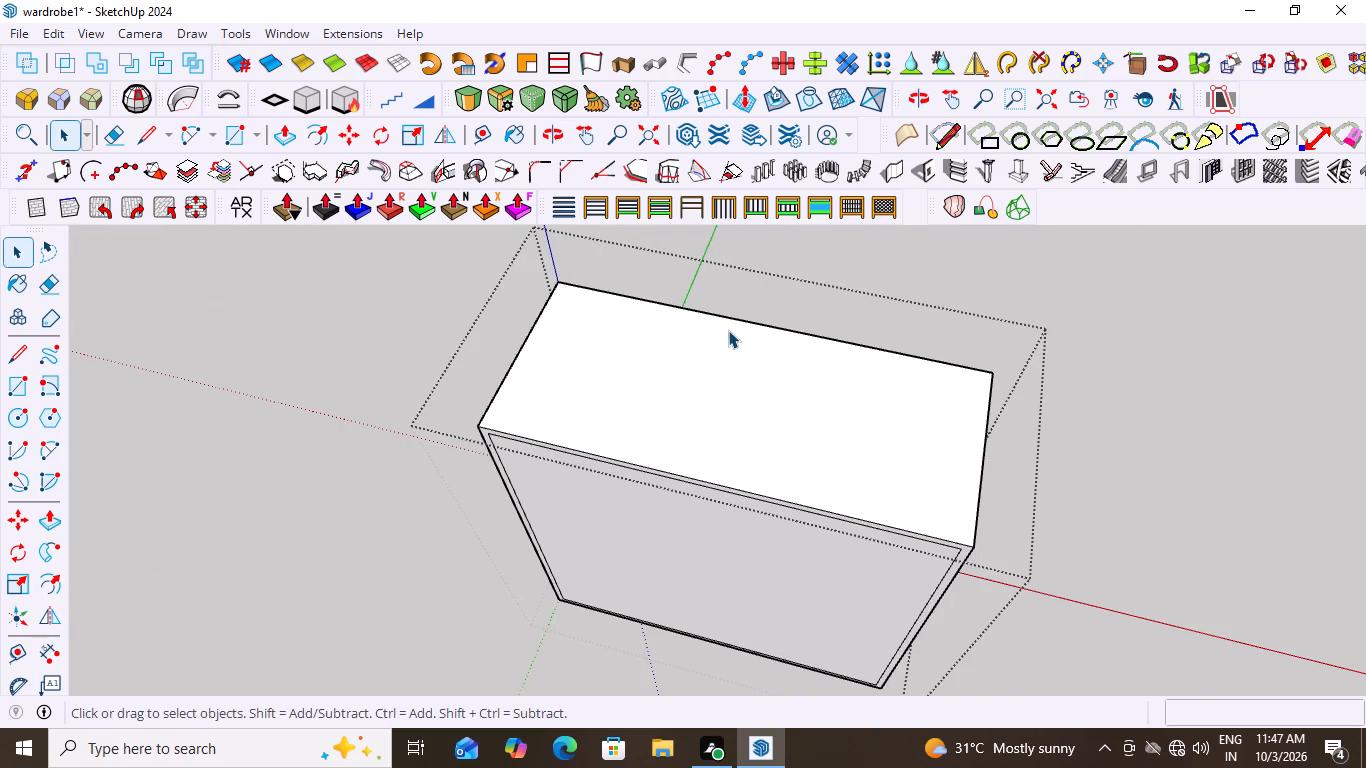
pyautogui.press('t')
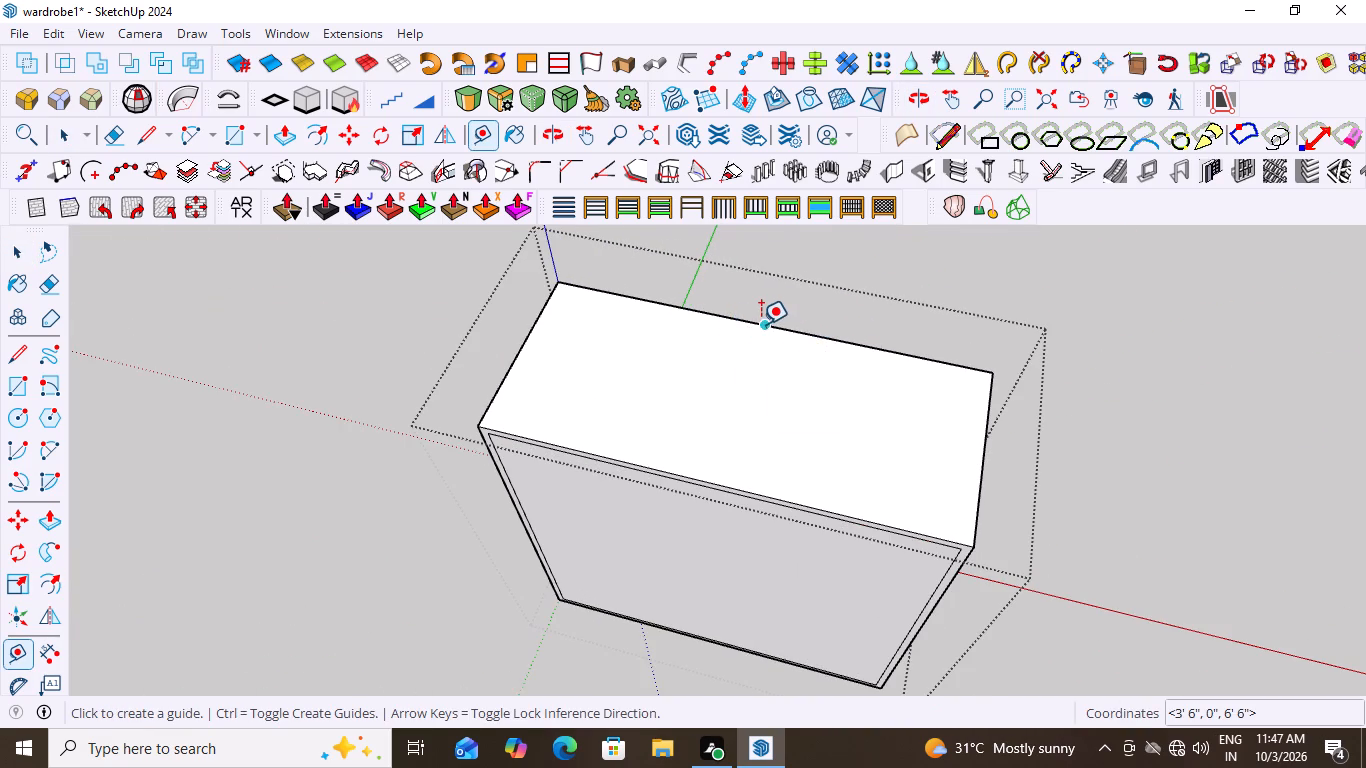
pyautogui.click(761, 324)
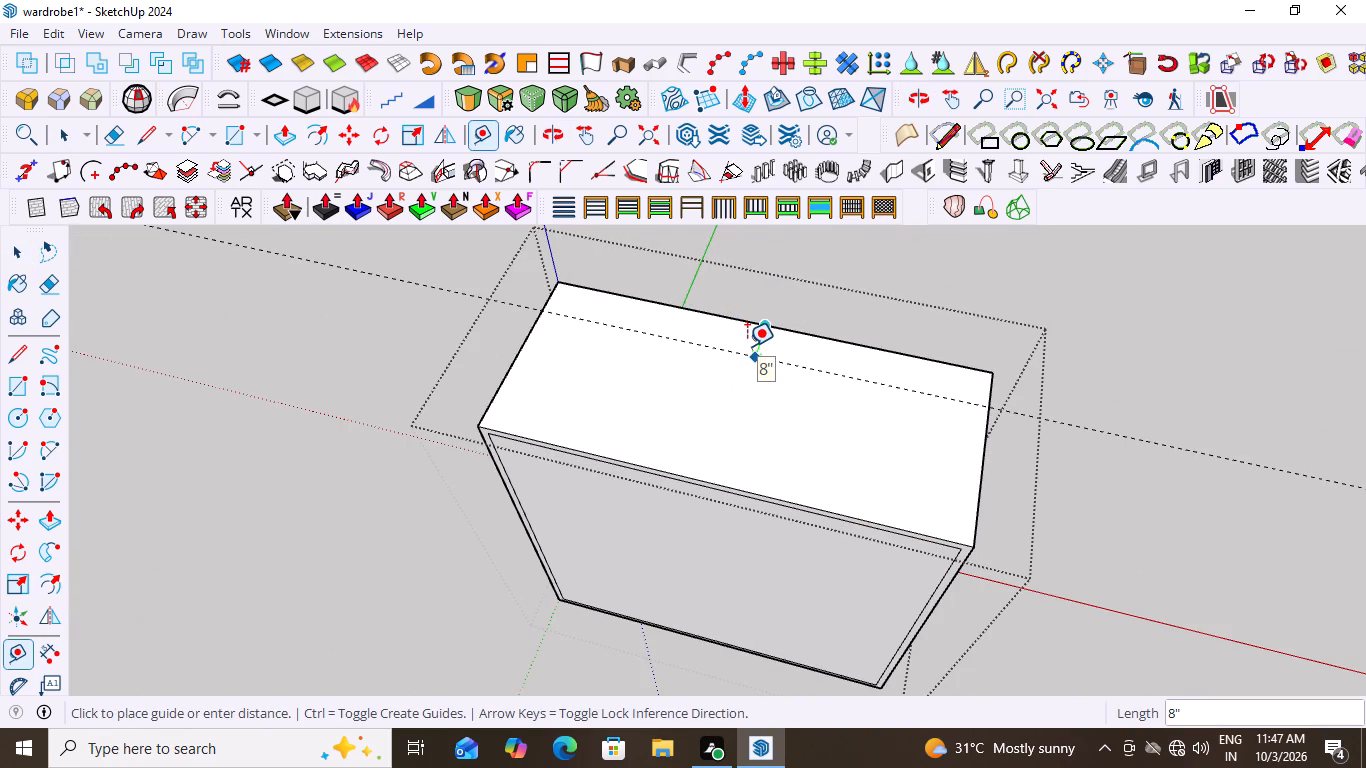
pyautogui.press('1')
pyautogui.write('.5')
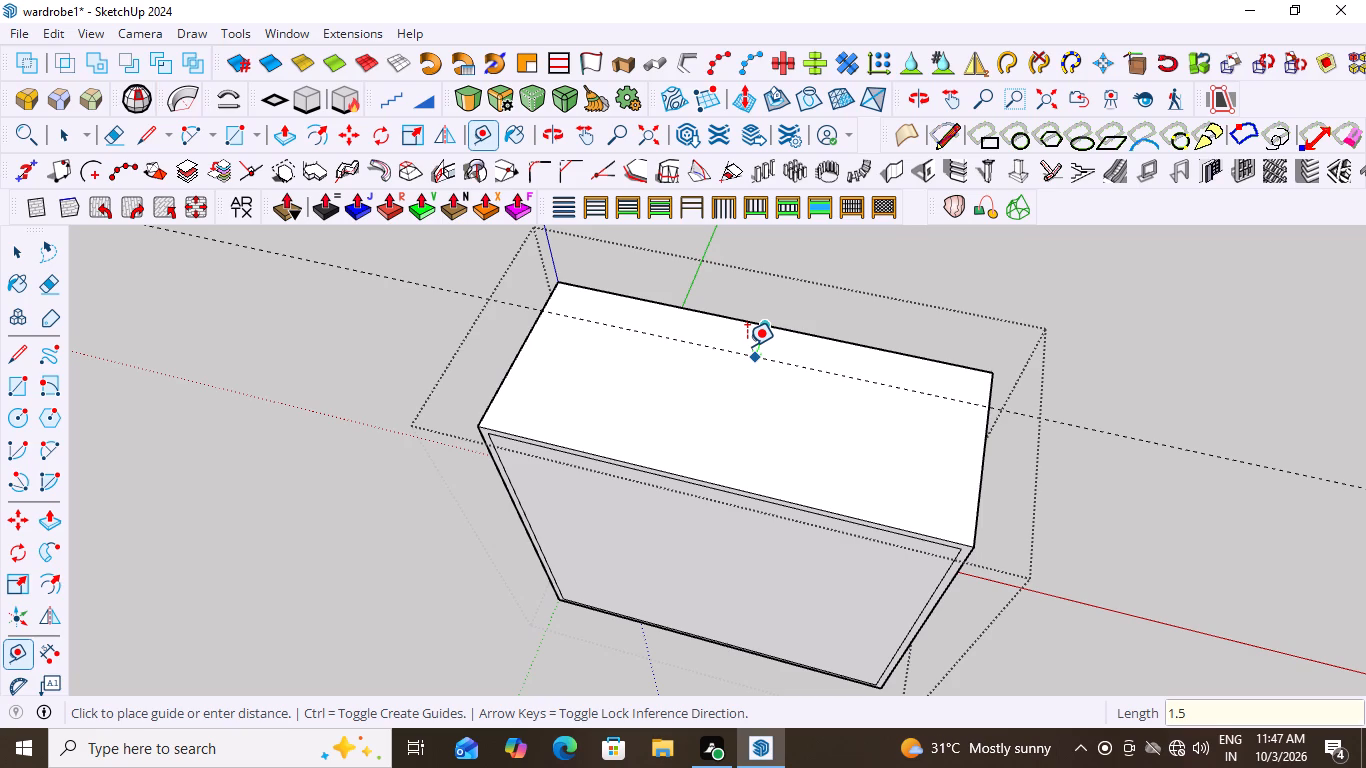
pyautogui.hotkey('shift', '"')
pyautogui.press('Return')
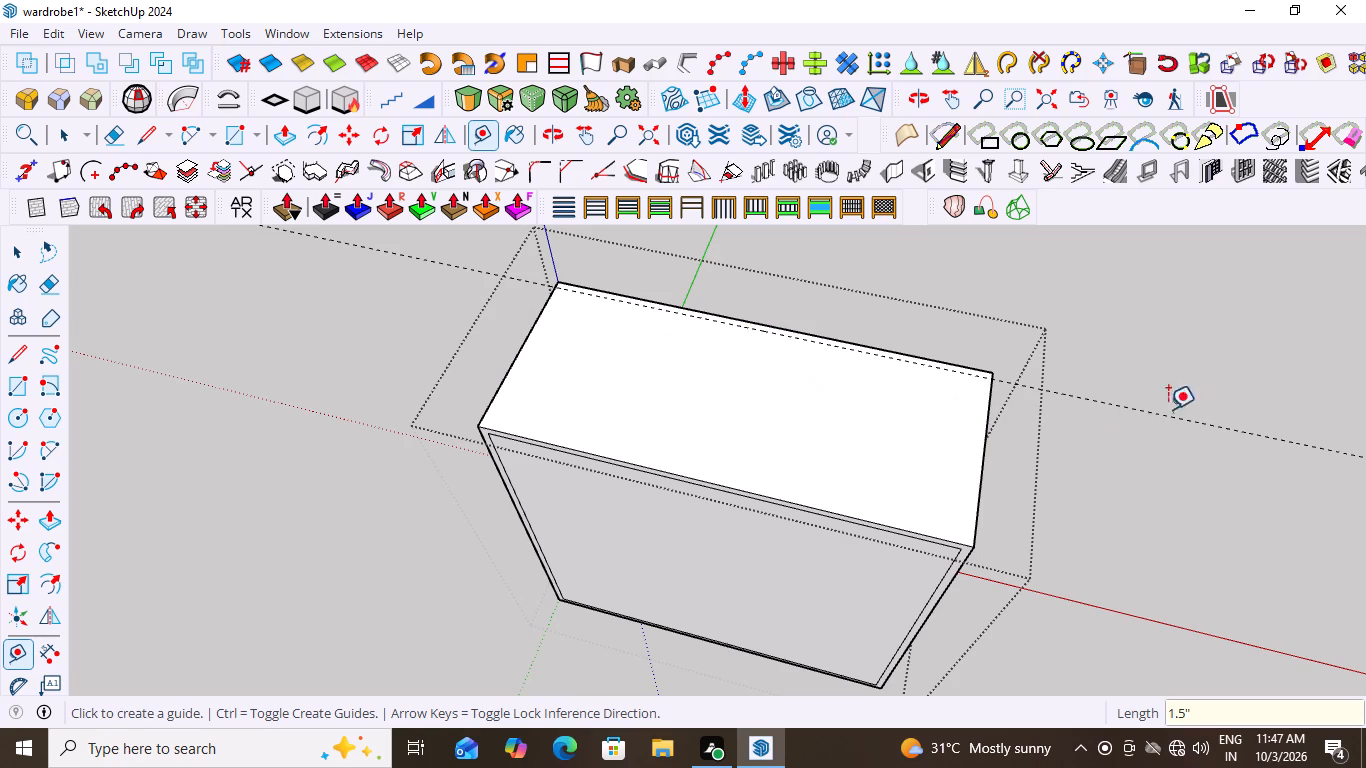
pyautogui.press('space')
pyautogui.click(1120, 361)
# Push the carcass's inner front face back 2' 10 1/2" to the guide line, leaving the back panel, and exit the group.
pyautogui.moveTo(980, 483); pyautogui.dragTo(1061, 460, button='middle')
pyautogui.click(842, 521)
pyautogui.click(842, 521)
pyautogui.doubleClick(810, 544)
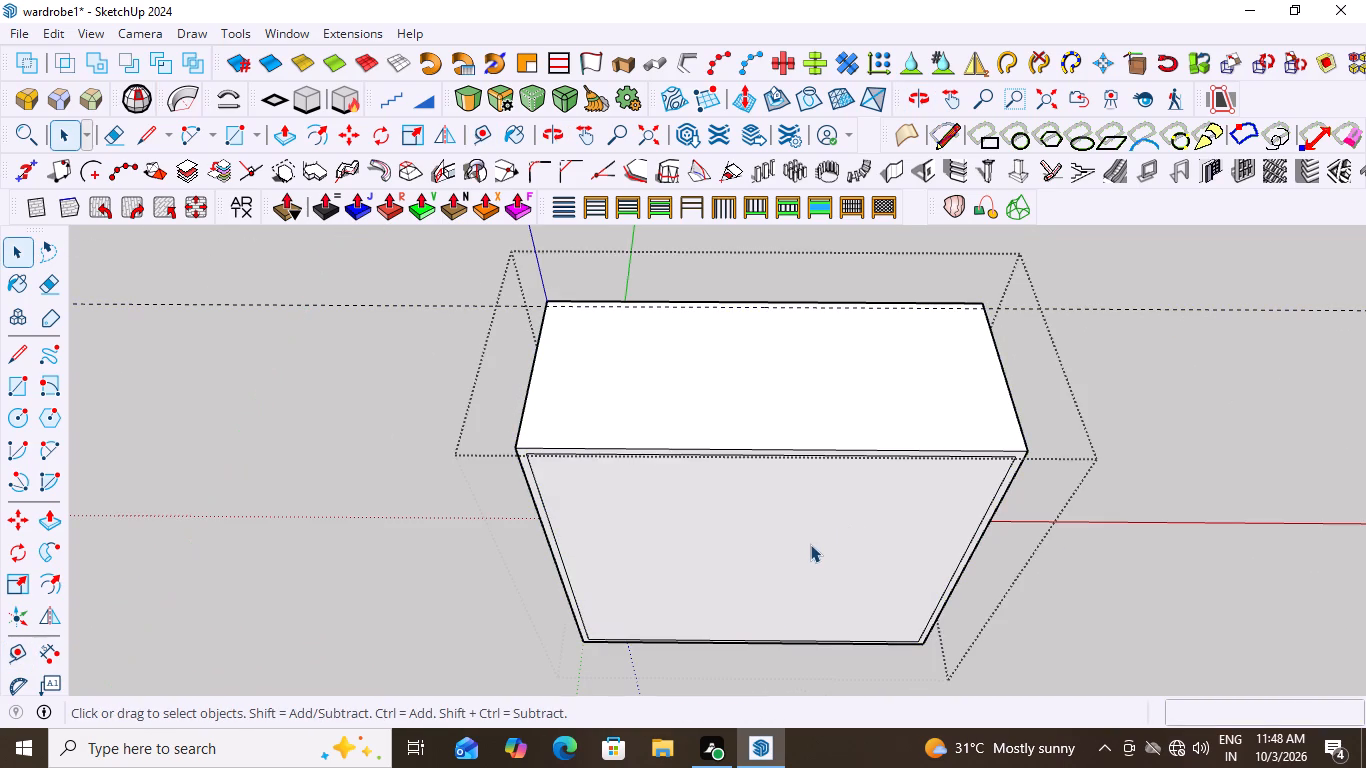
pyautogui.click(810, 544)
pyautogui.tripleClick(810, 544)
pyautogui.click(808, 544)
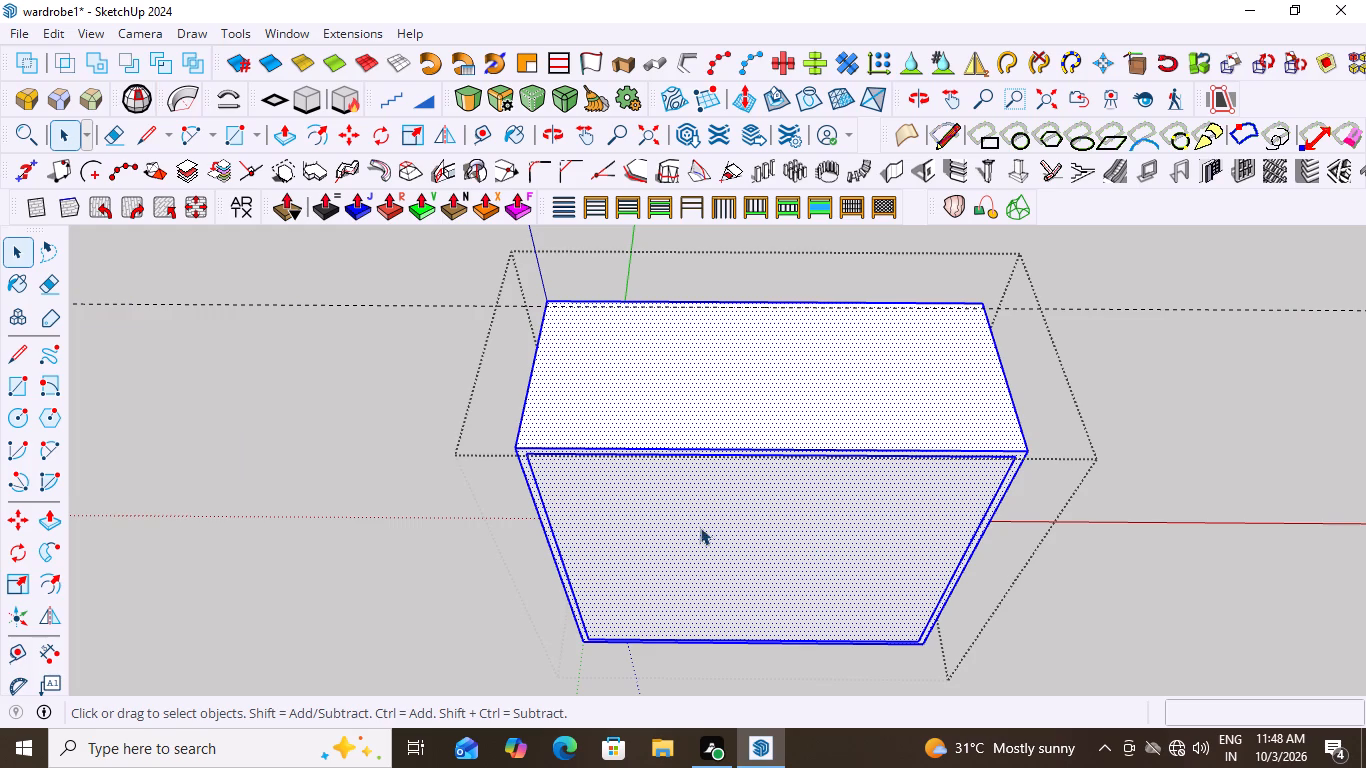
pyautogui.doubleClick(699, 527)
pyautogui.click(699, 527)
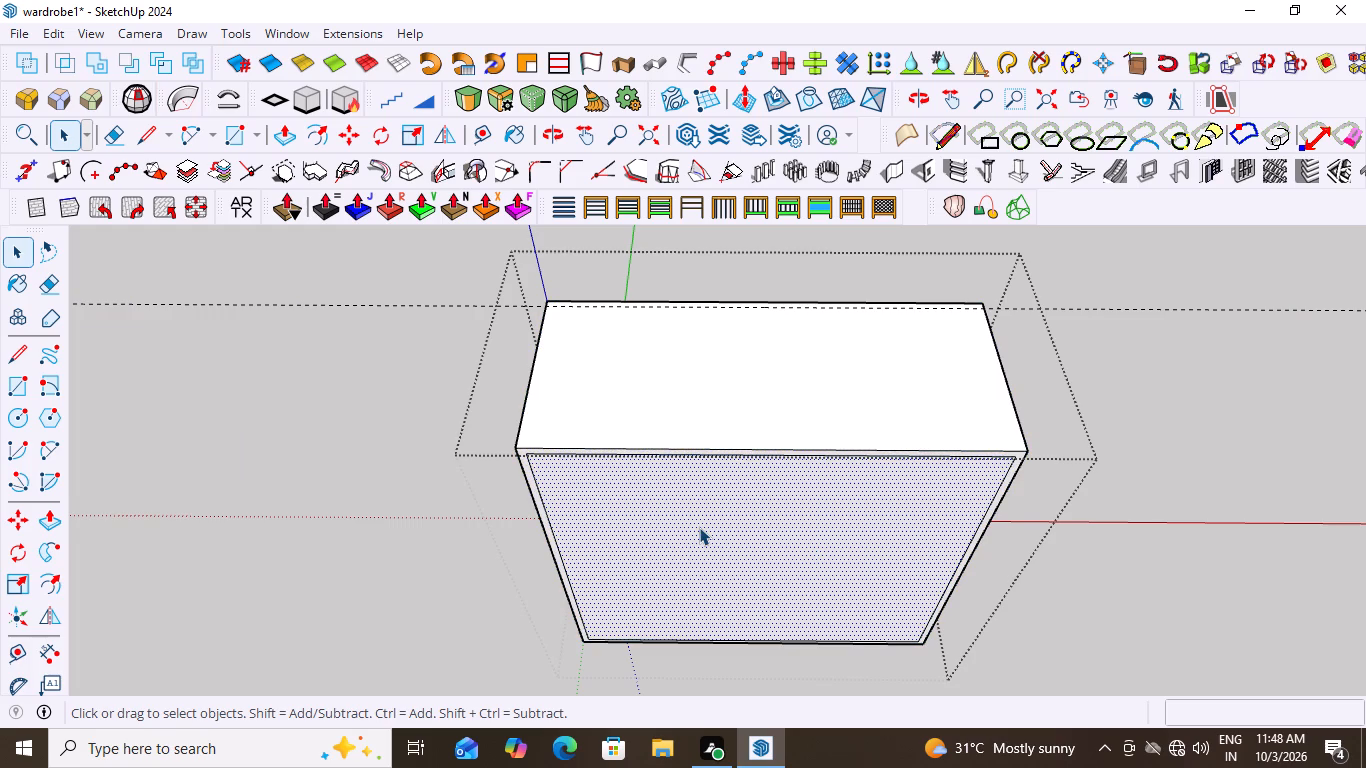
pyautogui.press('p')
pyautogui.click(699, 527)
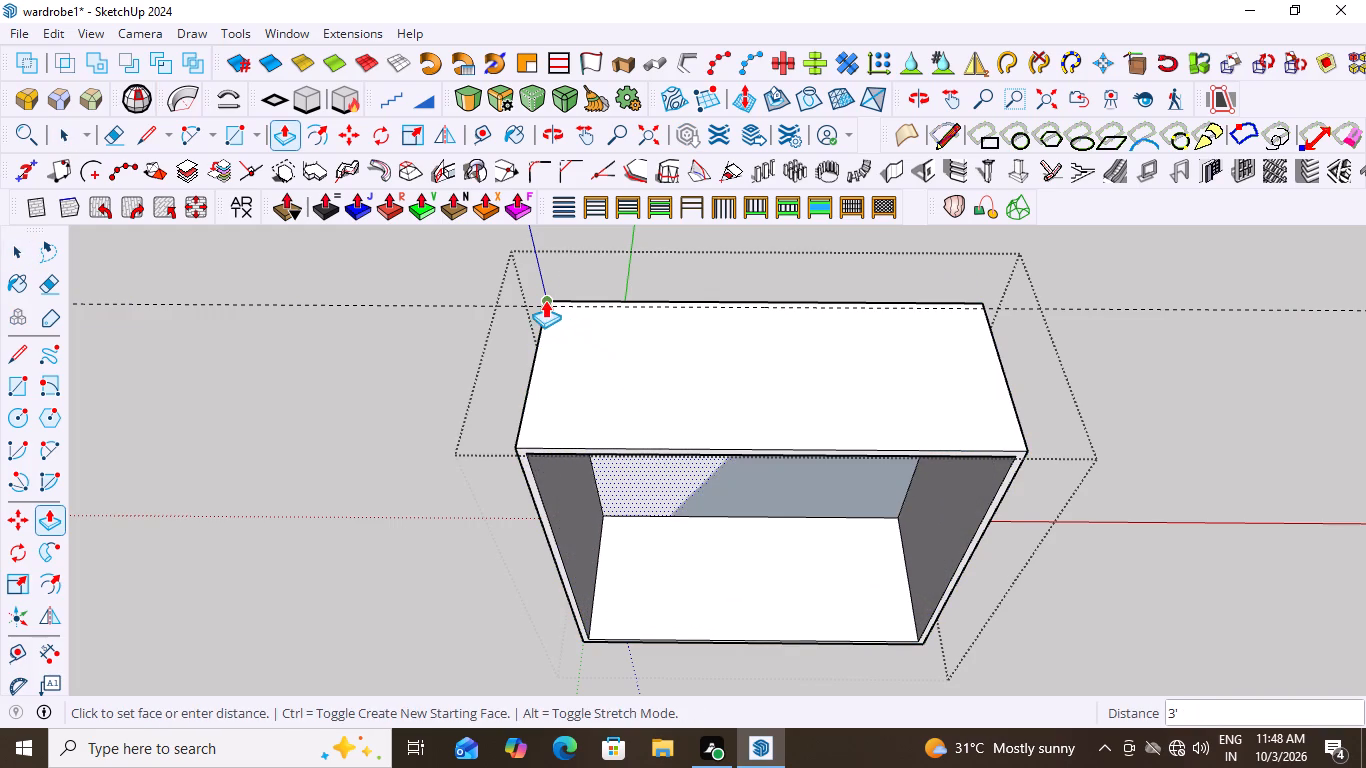
pyautogui.scroll(7, 545, 296)
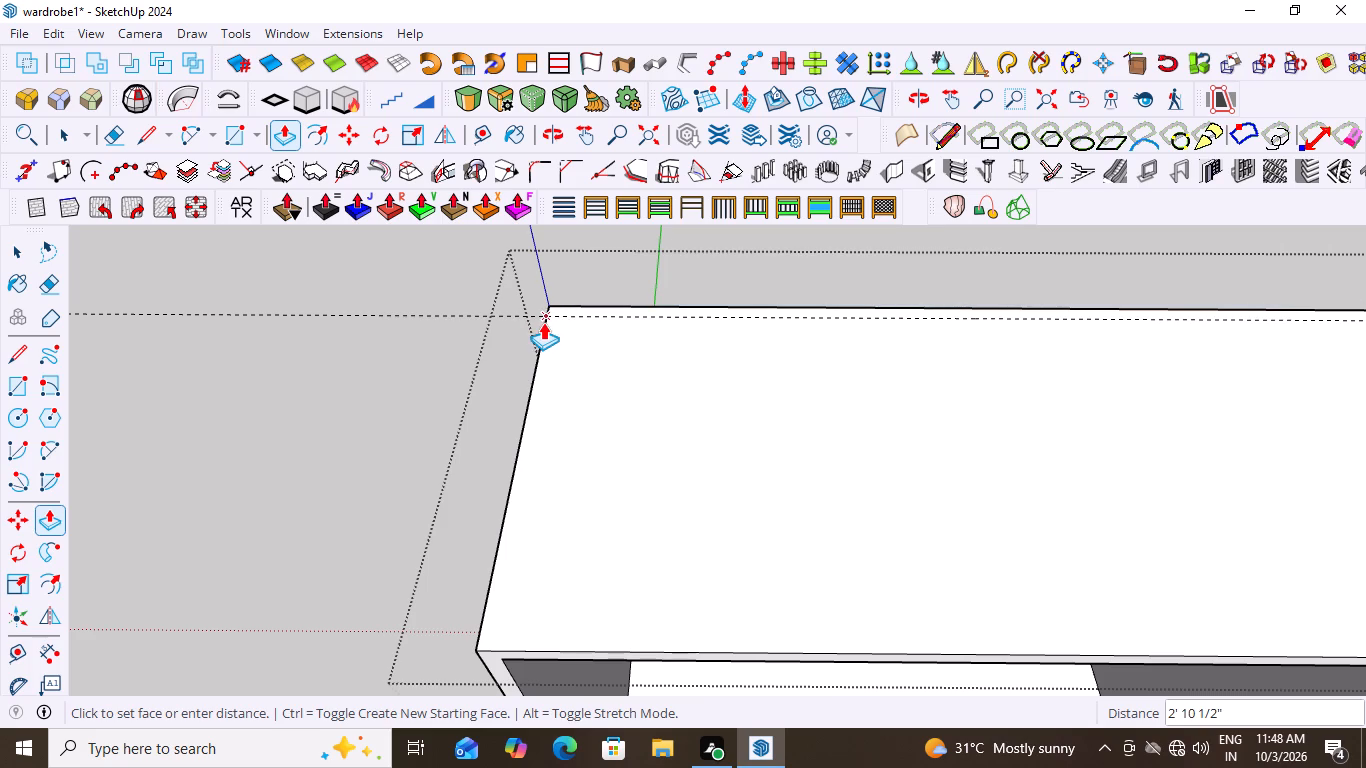
pyautogui.click(543, 322)
pyautogui.press('space')
pyautogui.click(393, 312)
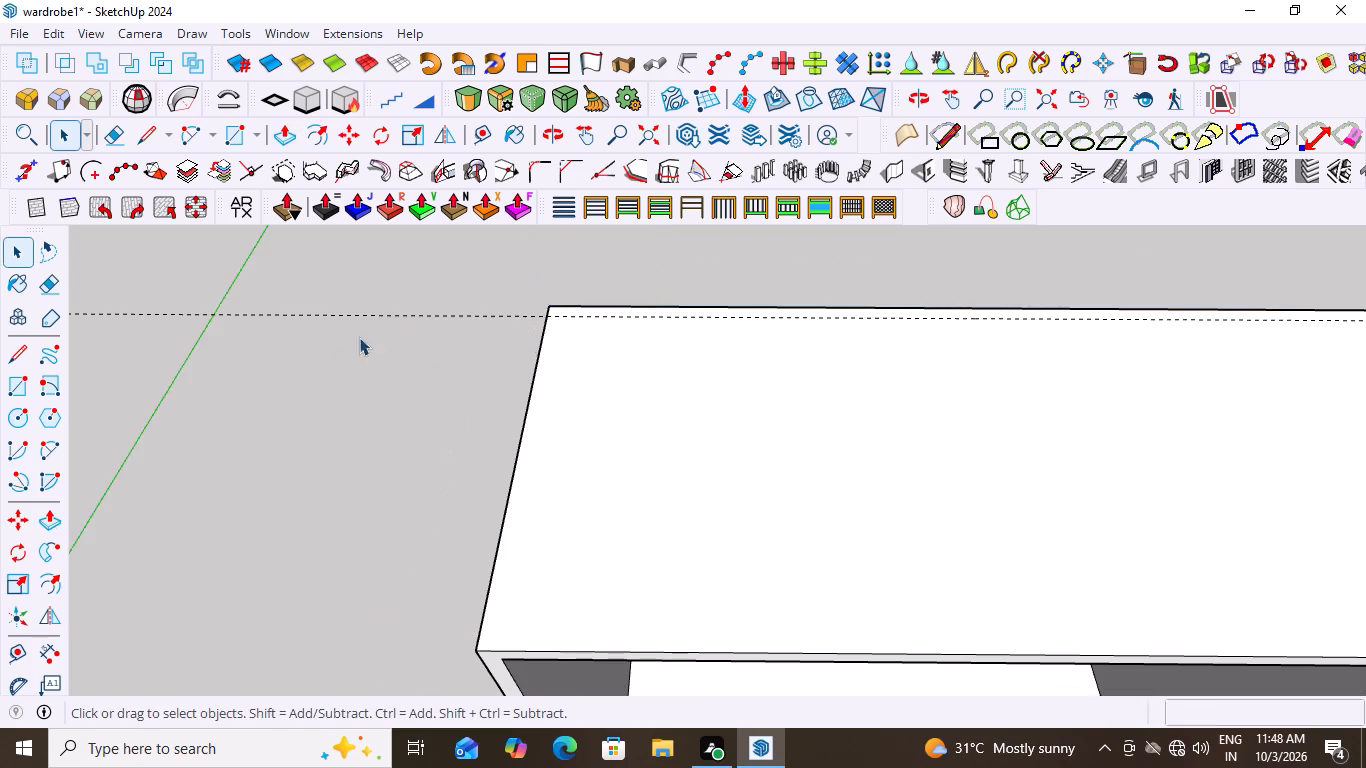
# Delete all guide lines from the model.
pyautogui.scroll(-9, 471, 288)
pyautogui.scroll(-1, 578, 450)
pyautogui.moveTo(699, 451); pyautogui.dragTo(260, 237, button='middle')
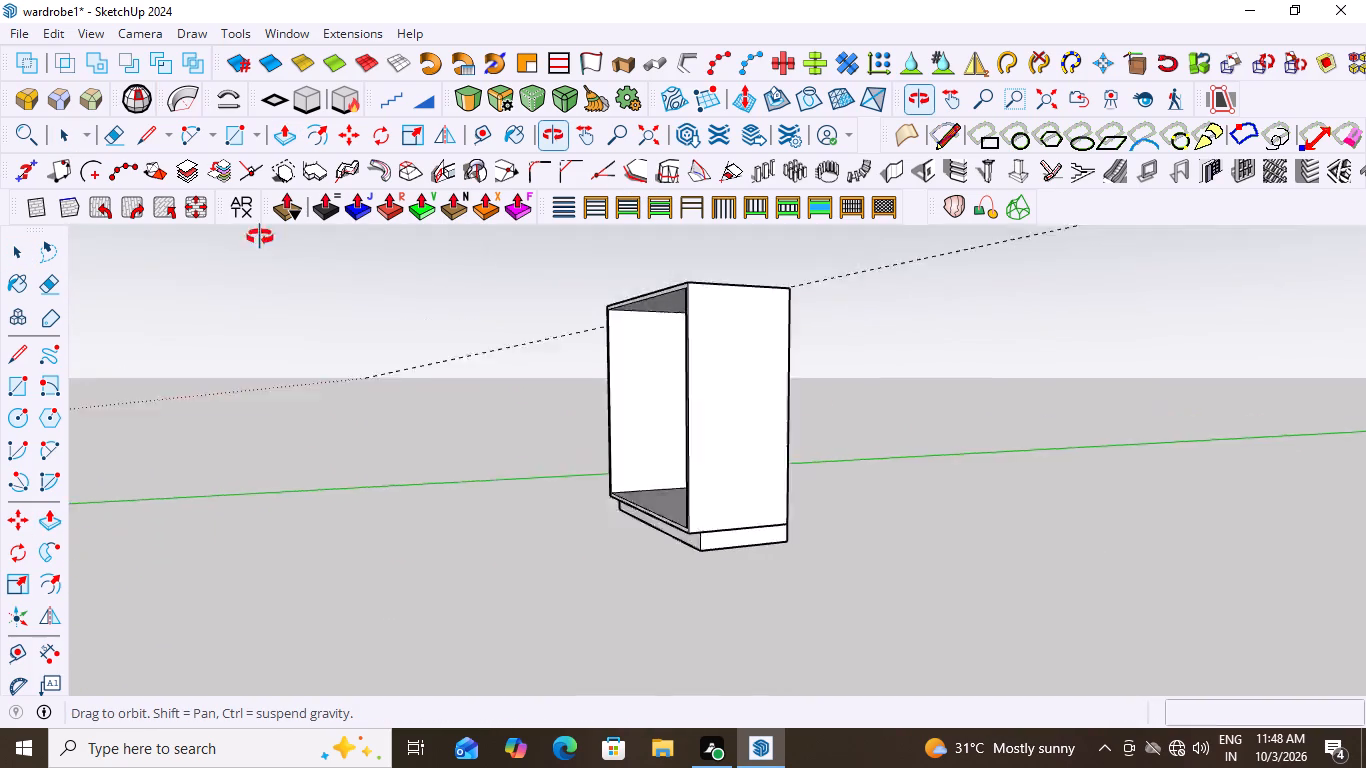
pyautogui.moveTo(260, 237); pyautogui.dragTo(719, 394, button='middle')
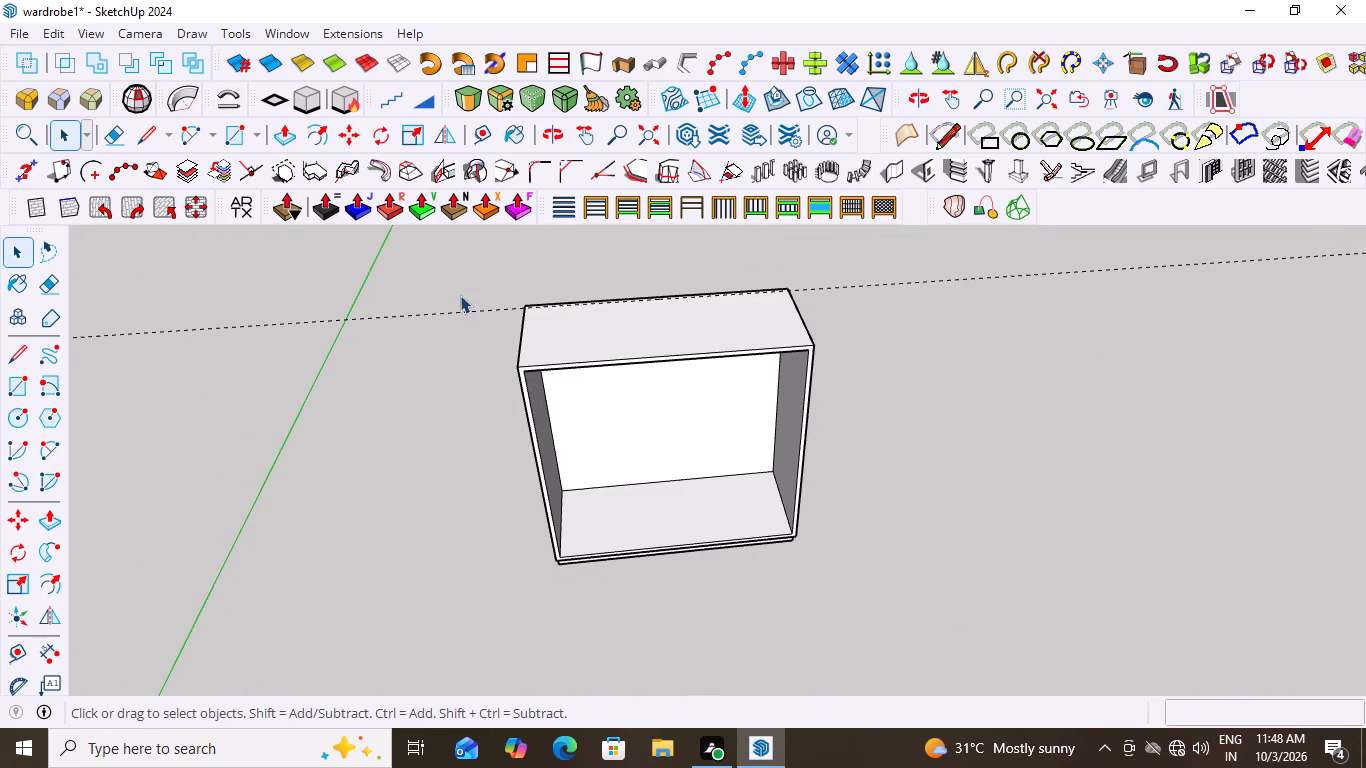
pyautogui.click(485, 309)
pyautogui.click(415, 345)
pyautogui.click(58, 29)
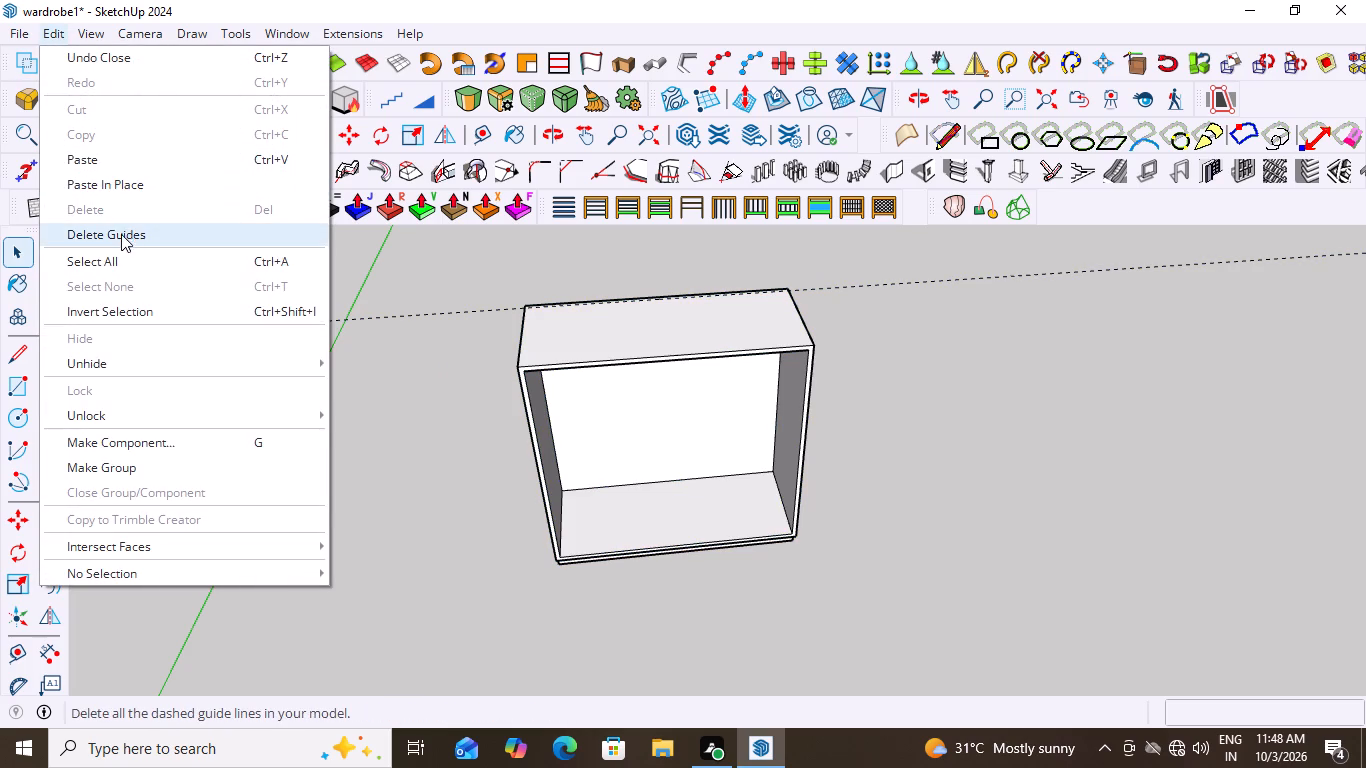
pyautogui.click(121, 236)
# Examine the hollowed carcass, its back panel and the plinth from the front.
pyautogui.scroll(-6, 664, 526)
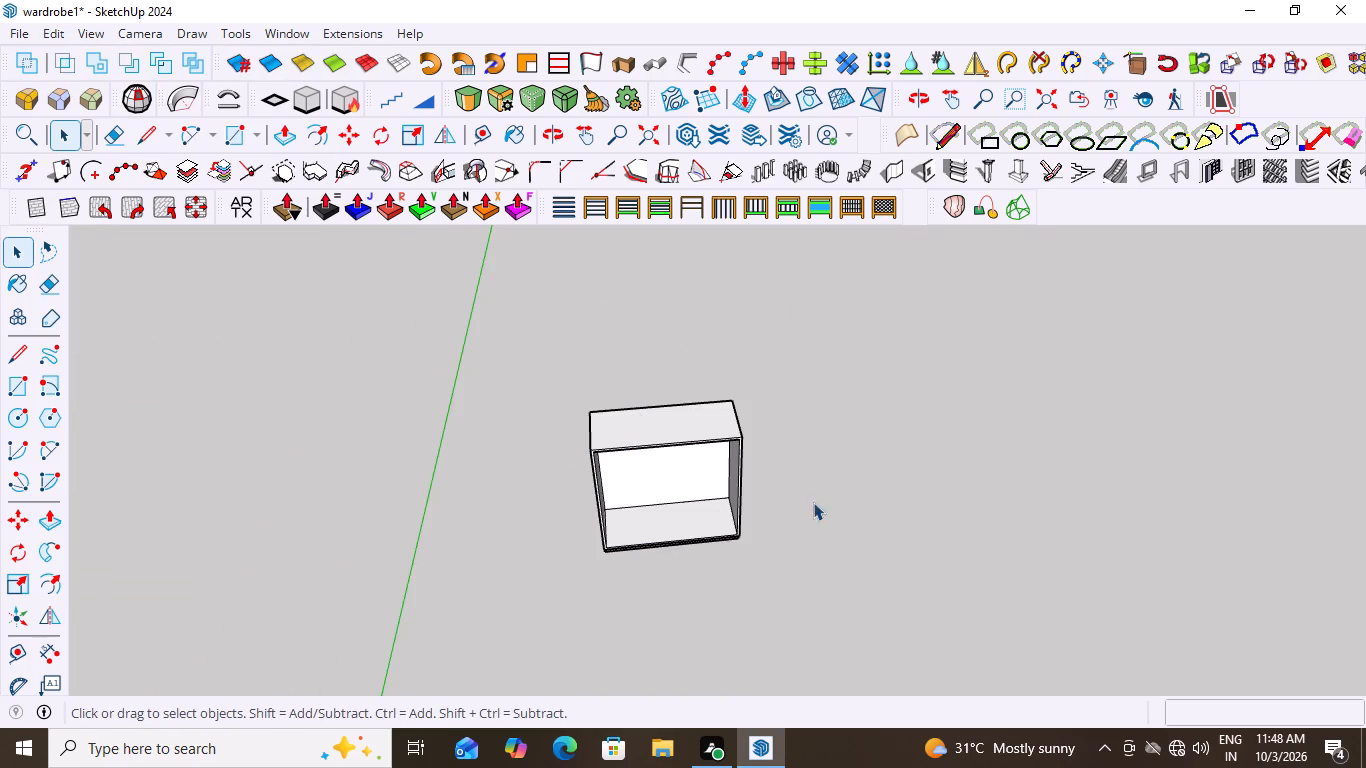
pyautogui.moveTo(813, 502); pyautogui.dragTo(781, 388, button='middle')
pyautogui.scroll(7, 666, 545)
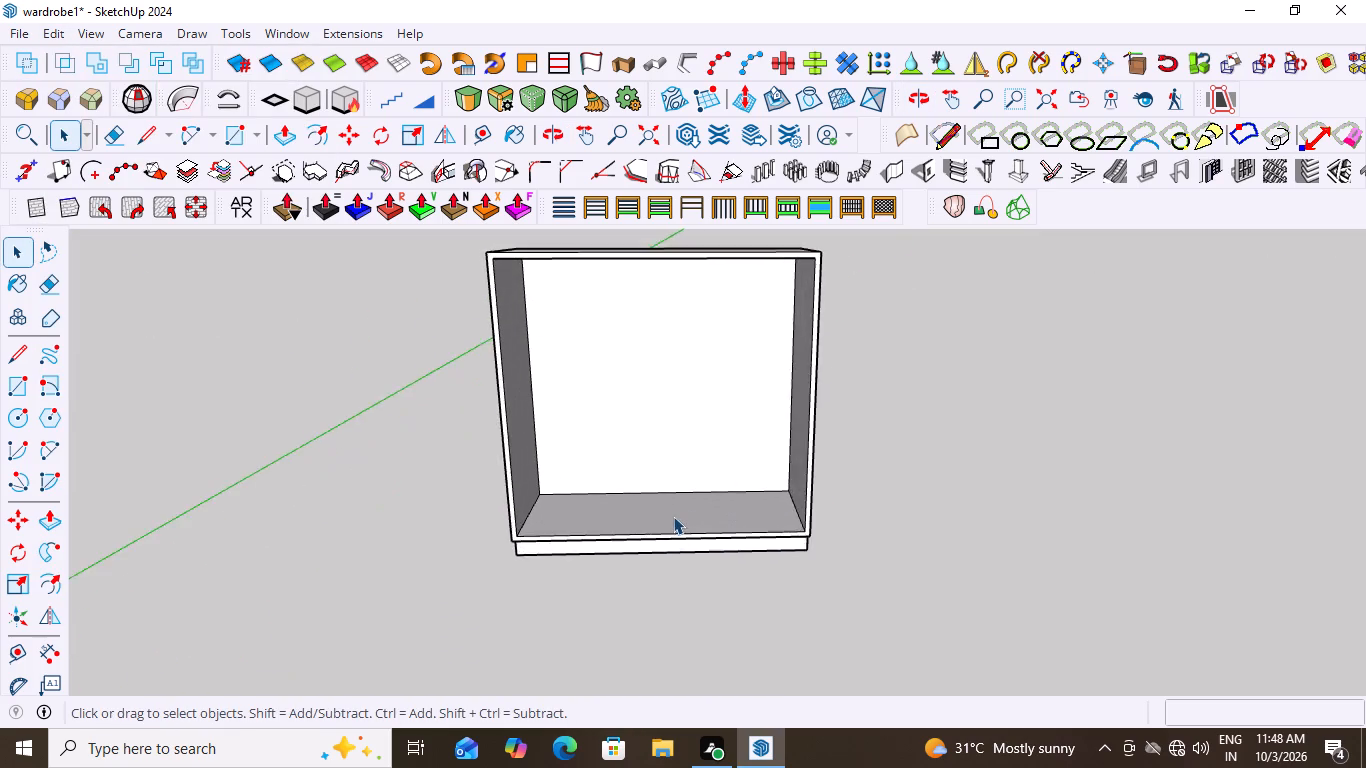
pyautogui.scroll(7, 673, 516)
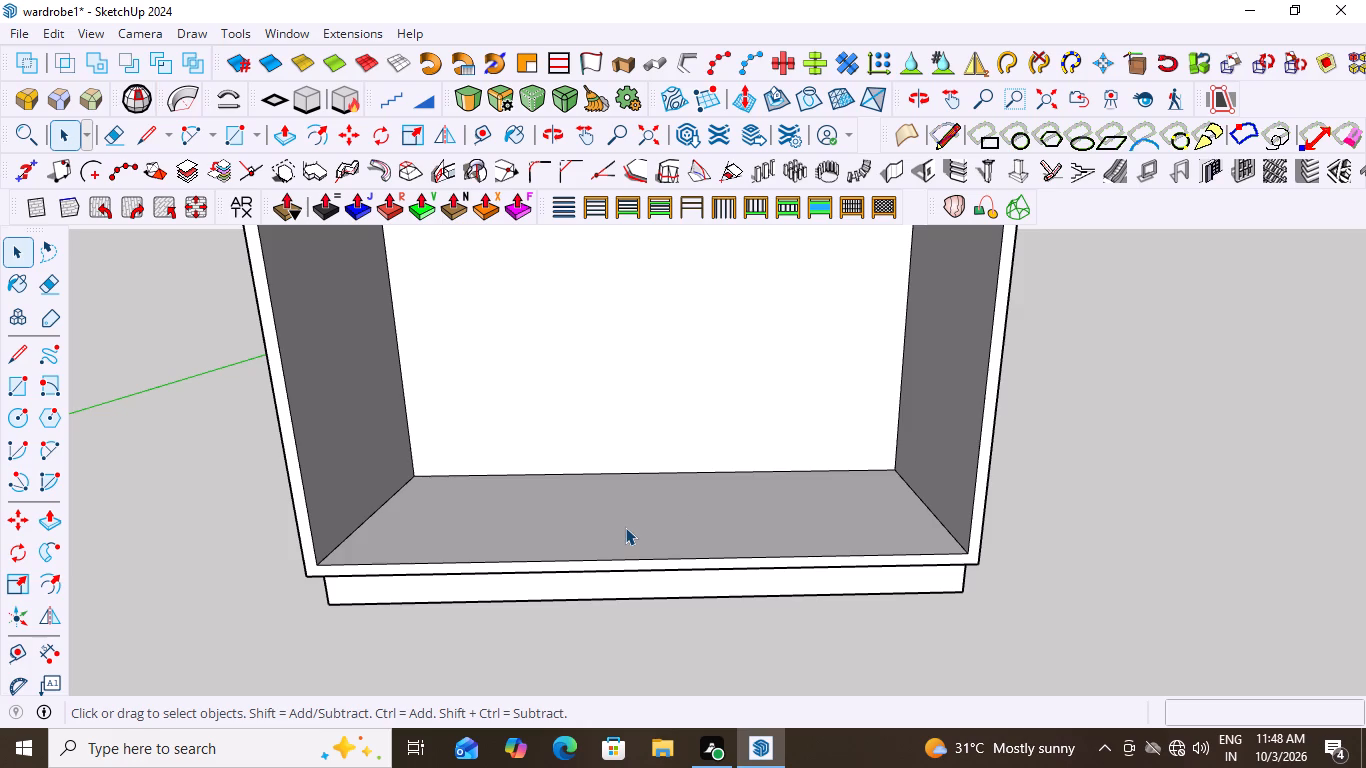
pyautogui.scroll(-5, 625, 527)
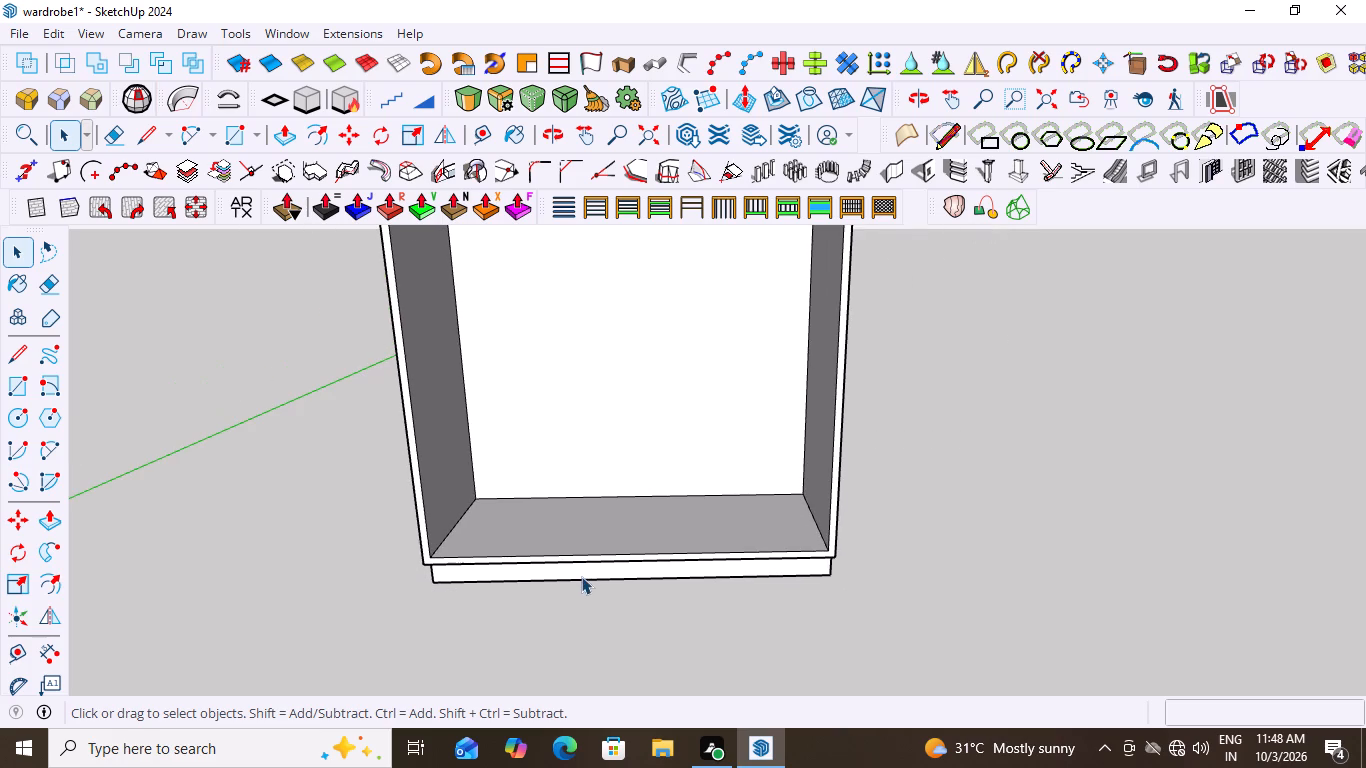
pyautogui.scroll(-7, 607, 560)
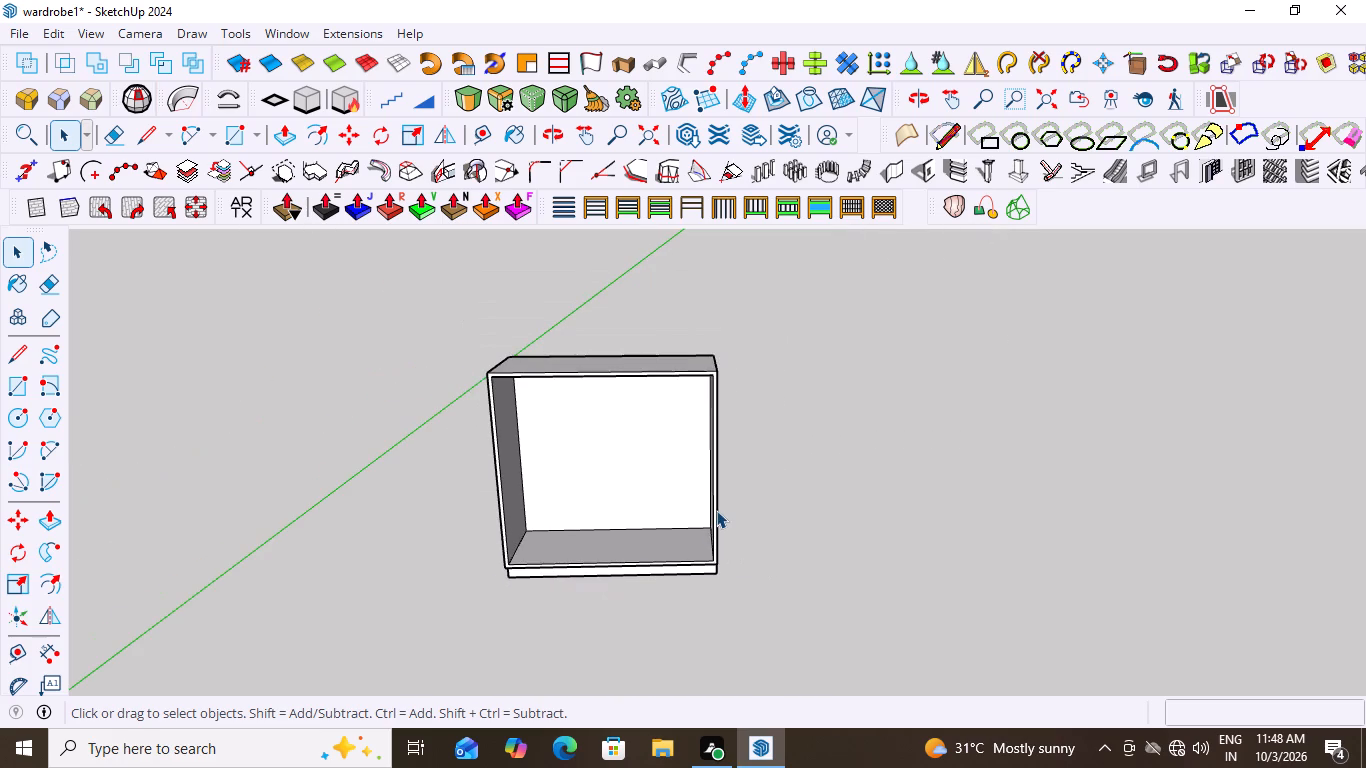
pyautogui.scroll(3, 716, 509)
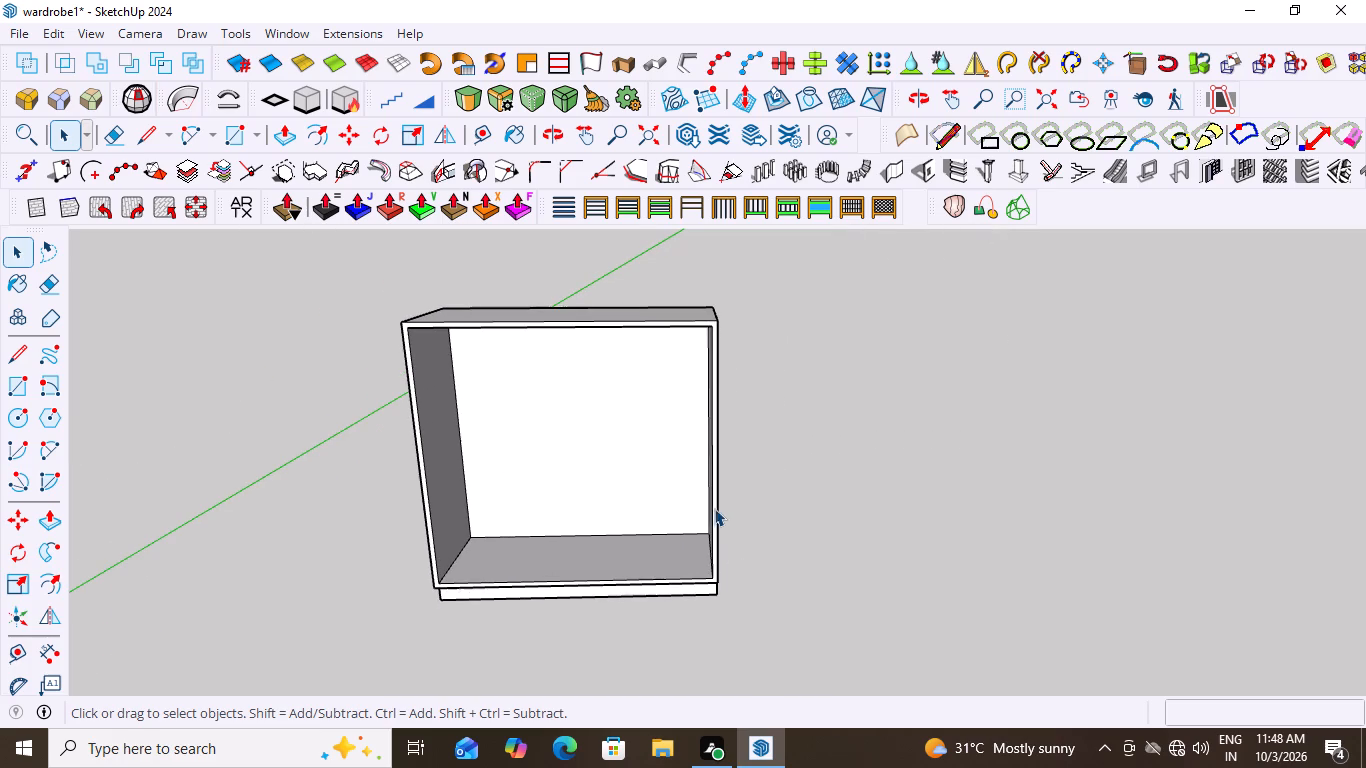
pyautogui.scroll(-5, 678, 514)
pyautogui.moveTo(612, 519); pyautogui.dragTo(543, 490, button='middle')
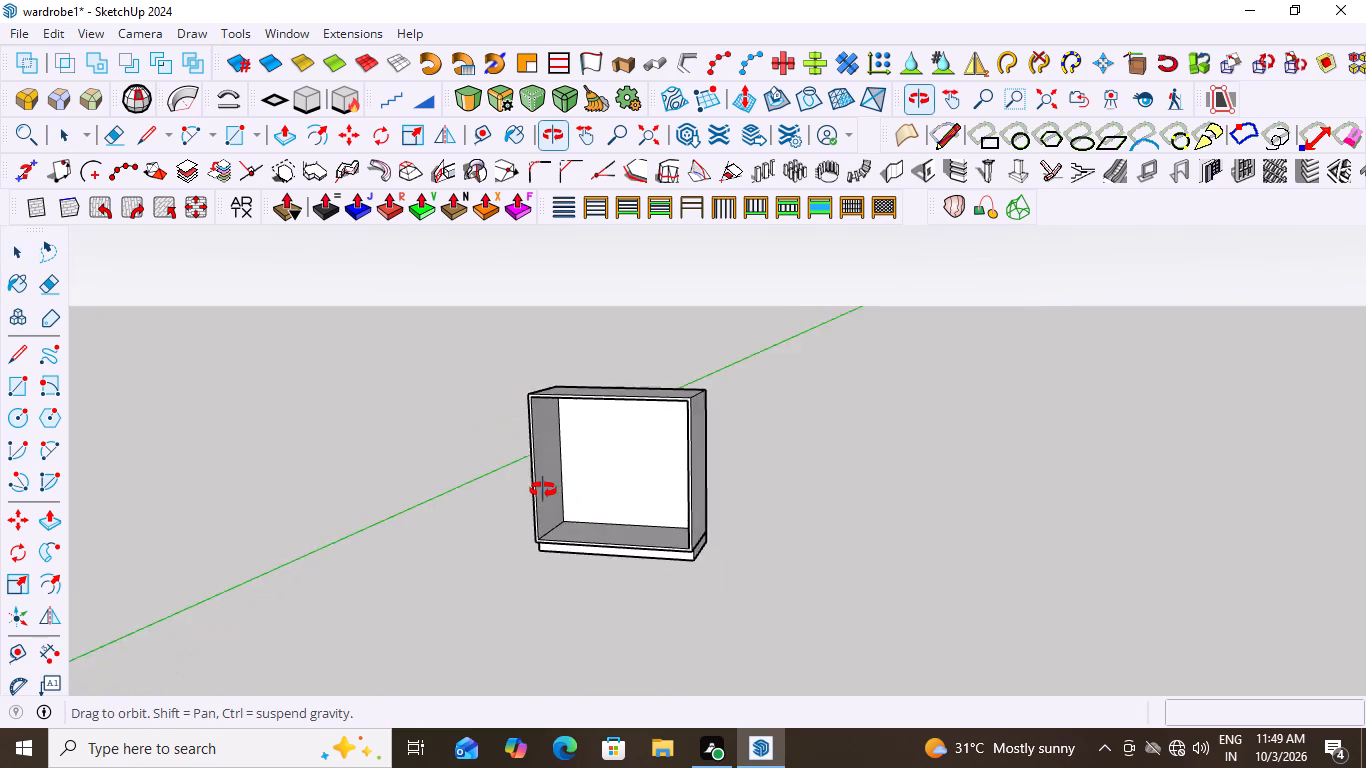
pyautogui.moveTo(543, 490); pyautogui.dragTo(633, 488, button='middle')
pyautogui.scroll(2, 613, 416)
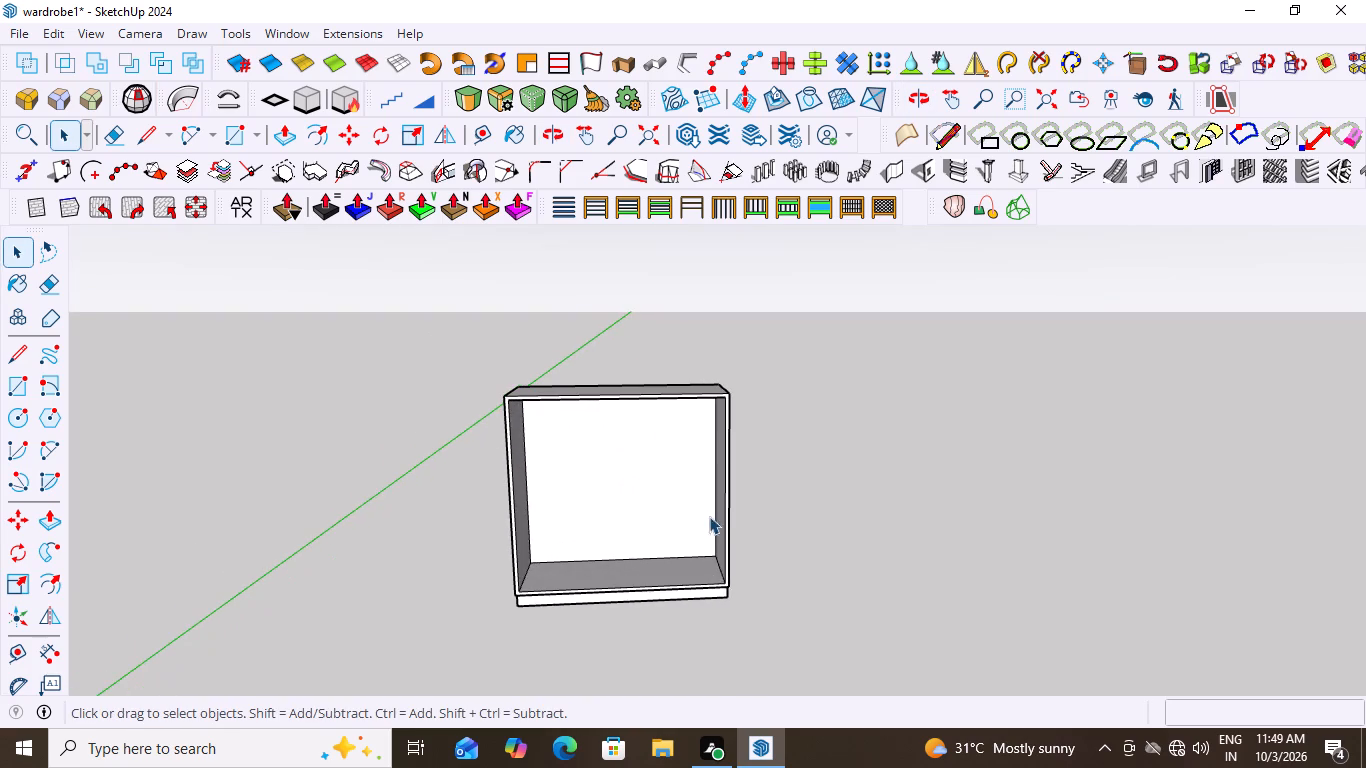
pyautogui.scroll(-3, 709, 517)
pyautogui.scroll(4, 611, 546)
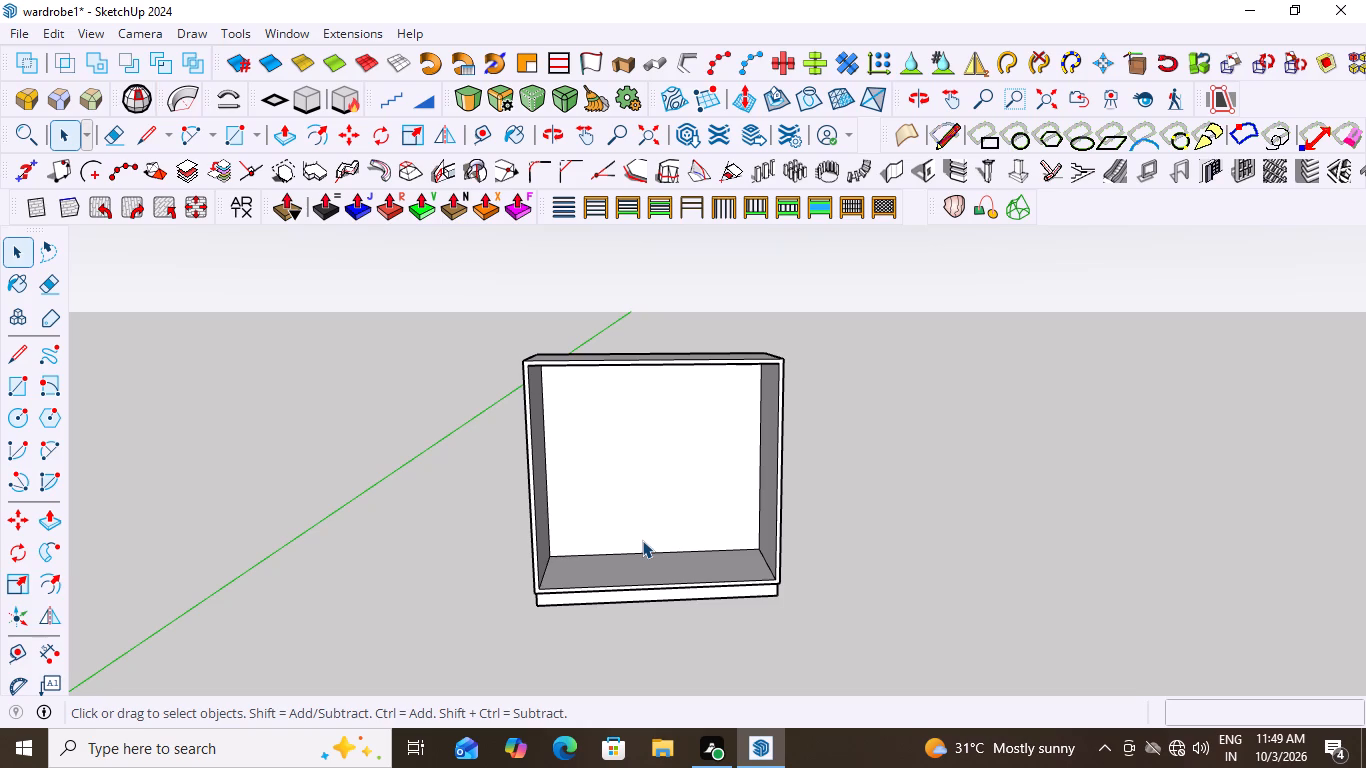
# Draw a vertical 6' 3" line on the back panel from its top edge's midpoint to its bottom edge's midpoint.
pyautogui.press('l')
pyautogui.scroll(3, 669, 535)
pyautogui.scroll(-4, 671, 532)
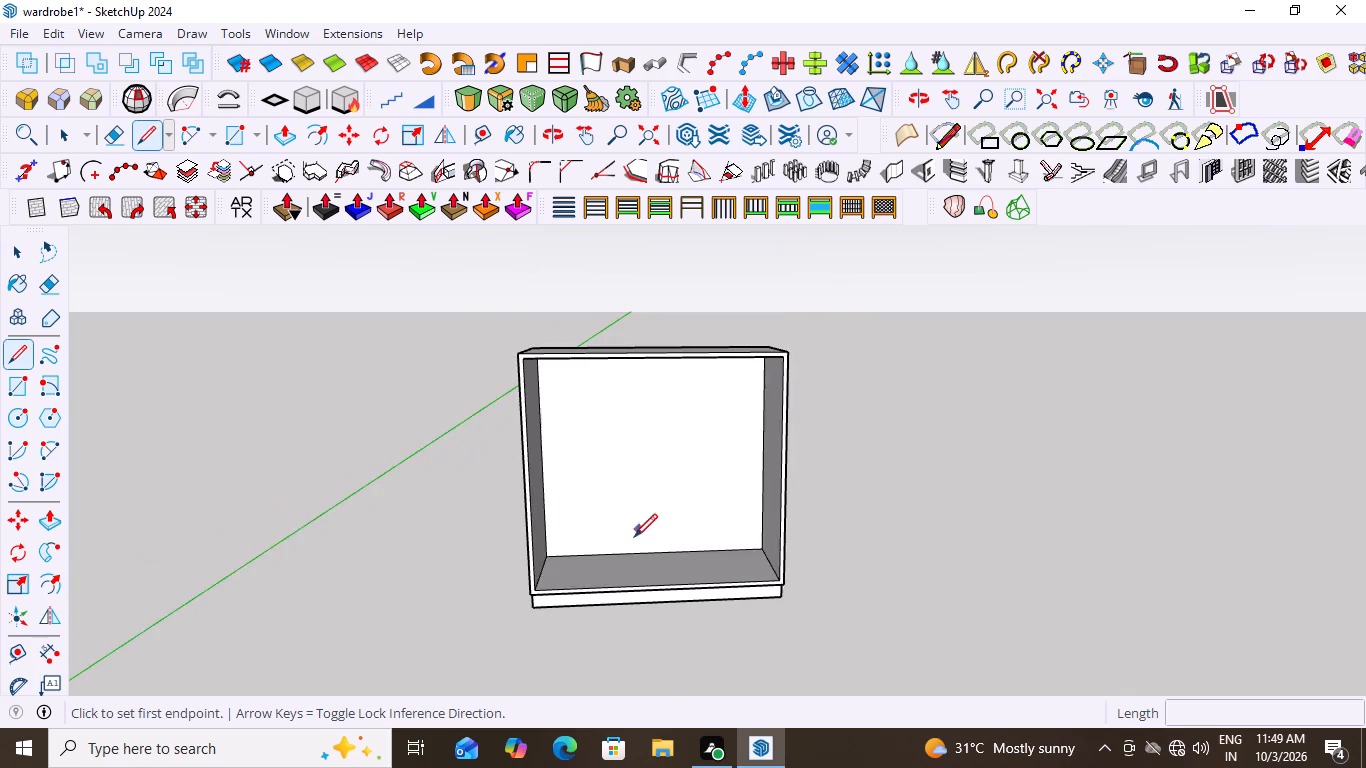
pyautogui.scroll(-1, 634, 537)
pyautogui.moveTo(648, 482); pyautogui.dragTo(642, 407, button='middle')
pyautogui.scroll(4, 644, 401)
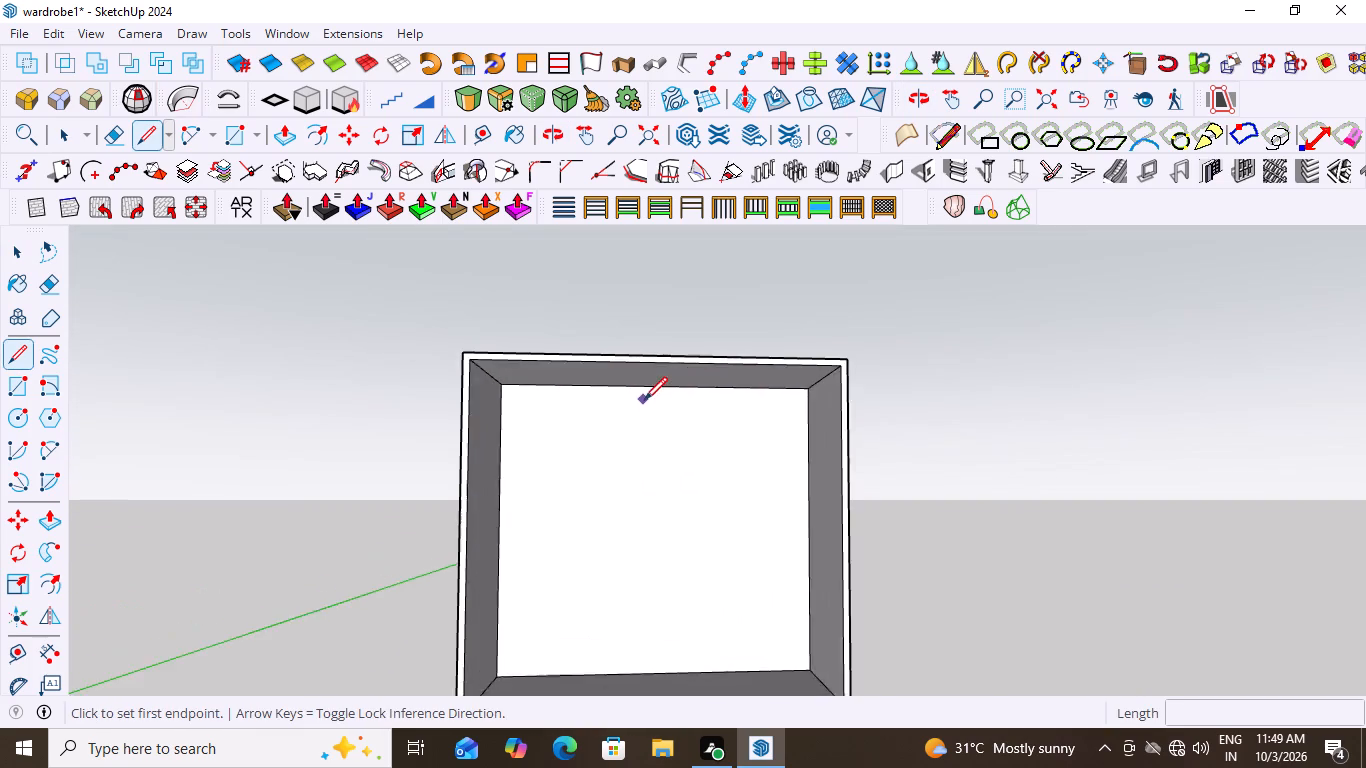
pyautogui.scroll(12, 644, 400)
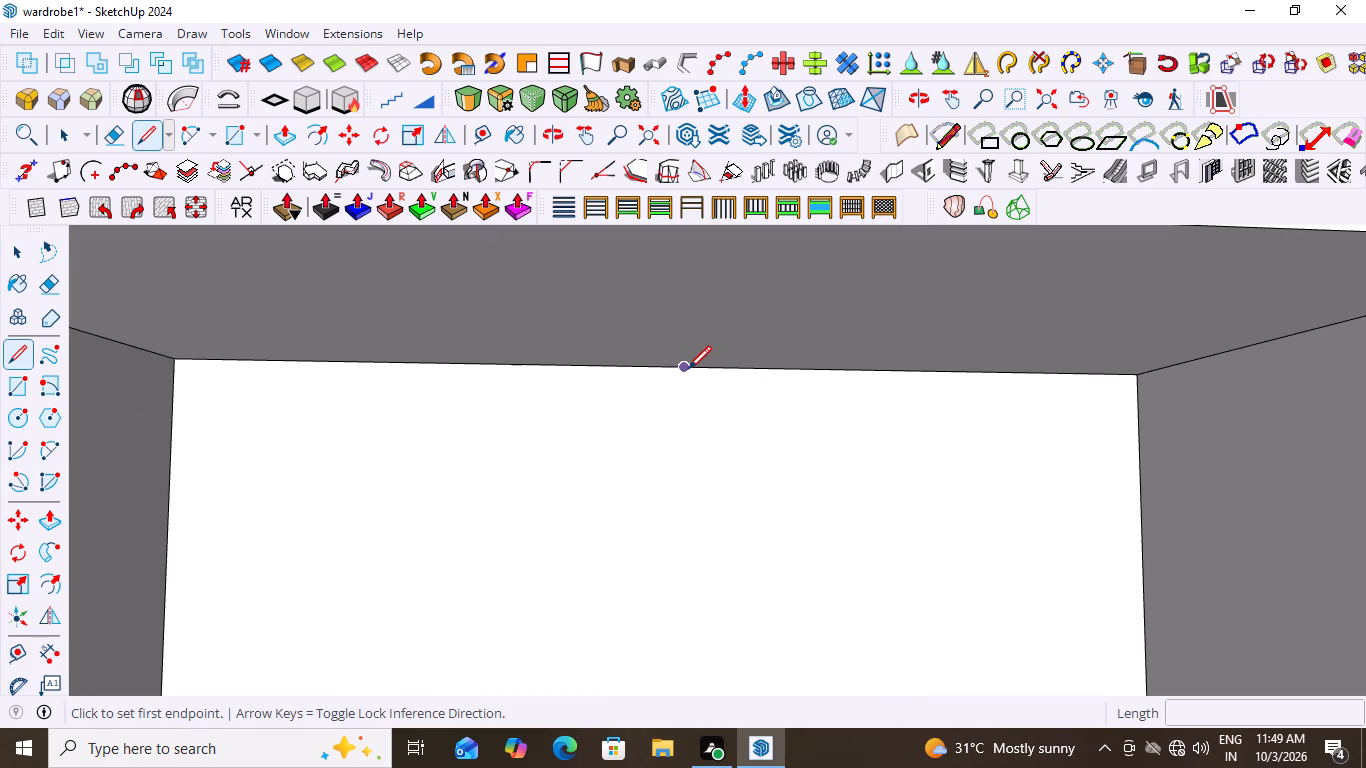
pyautogui.click(683, 367)
pyautogui.scroll(-9, 689, 465)
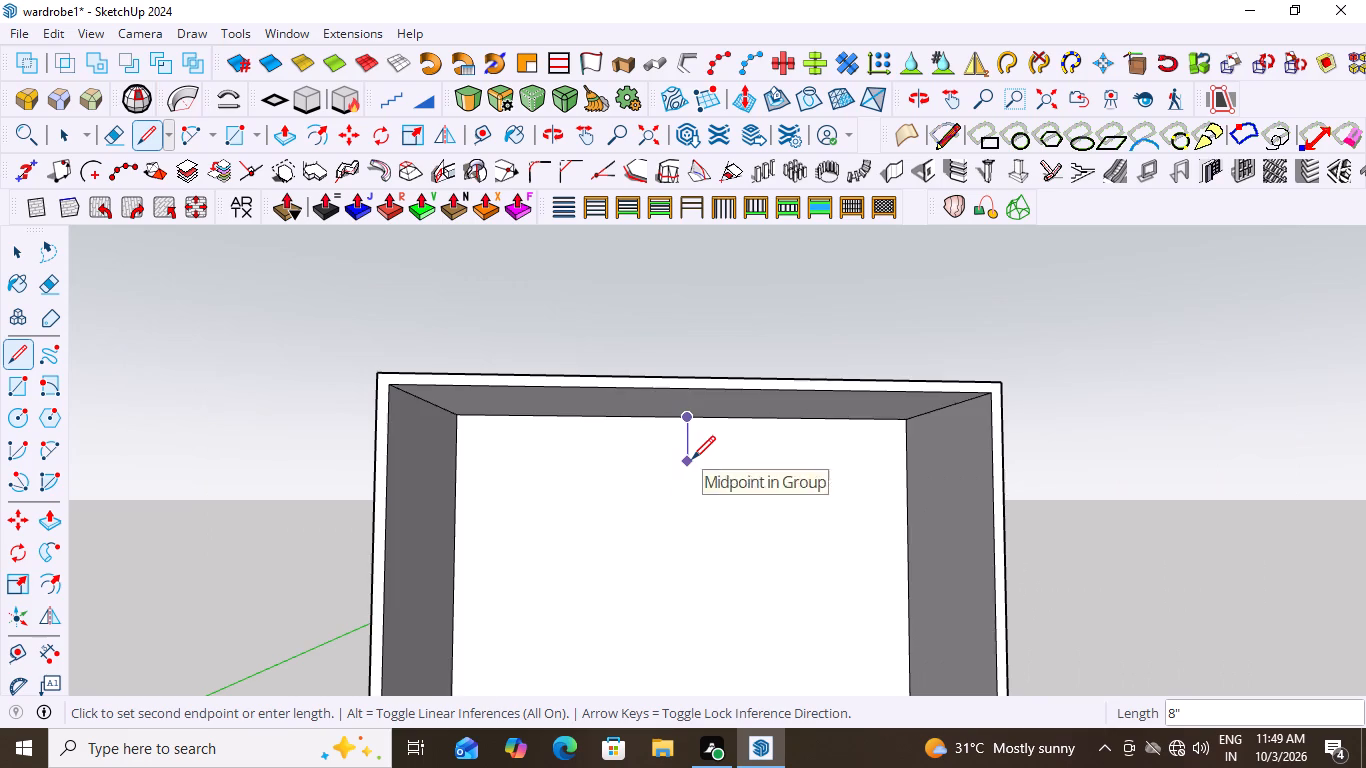
pyautogui.scroll(-2, 692, 459)
pyautogui.scroll(-9, 716, 564)
pyautogui.scroll(3, 714, 657)
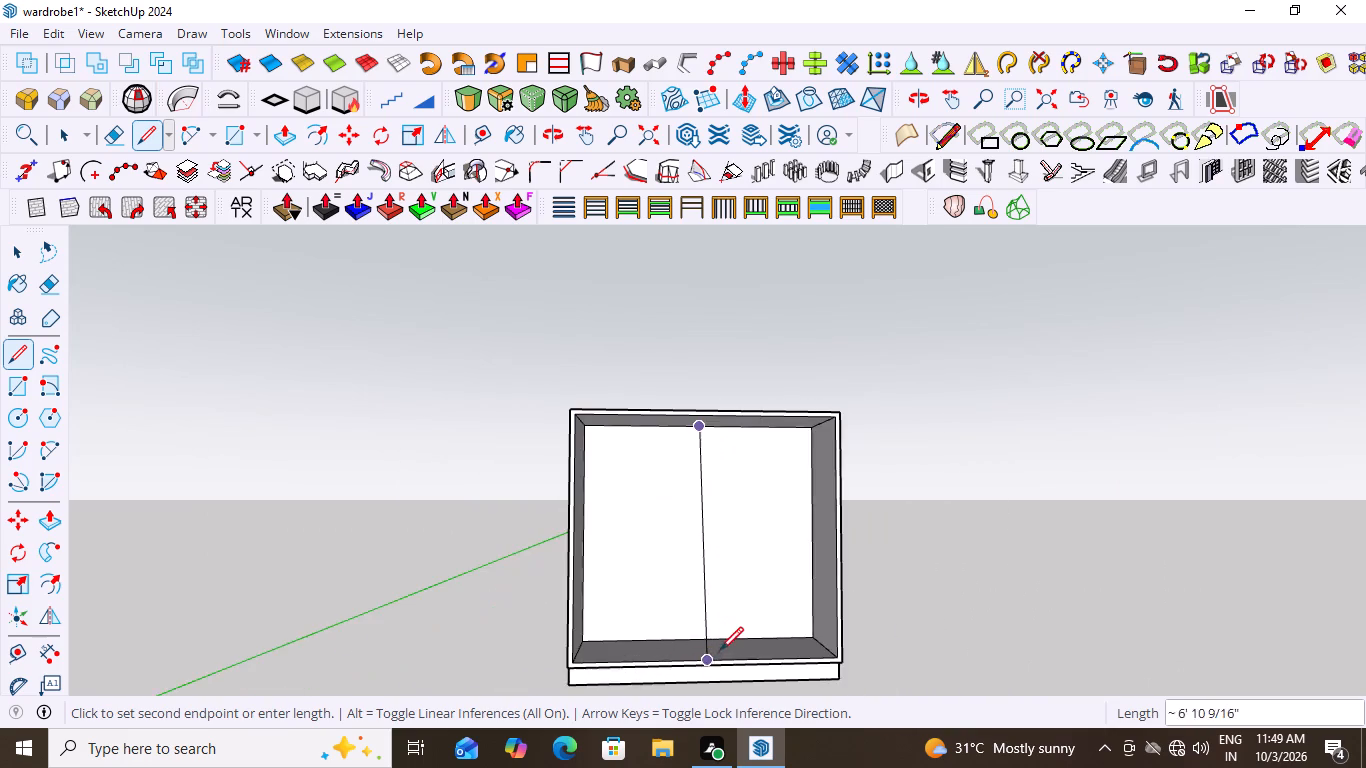
pyautogui.scroll(10, 720, 650)
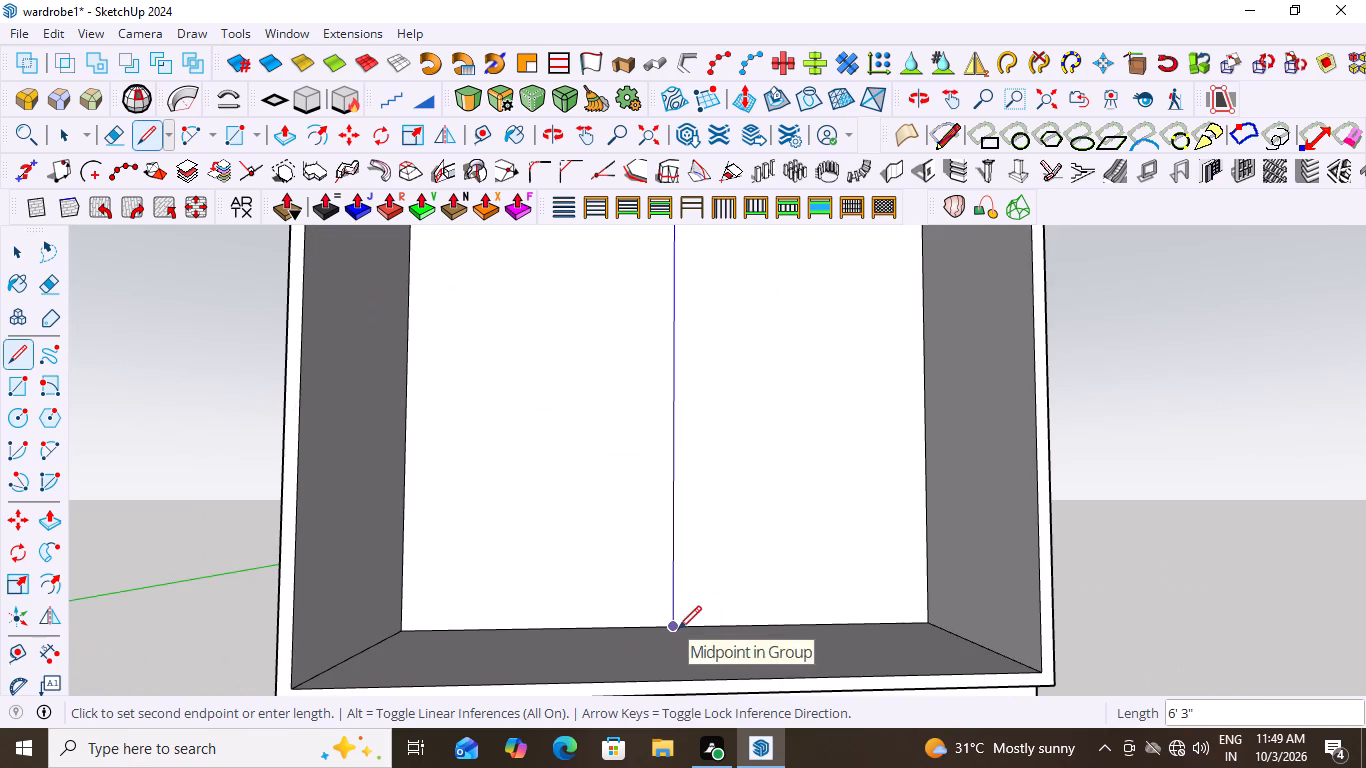
pyautogui.click(673, 627)
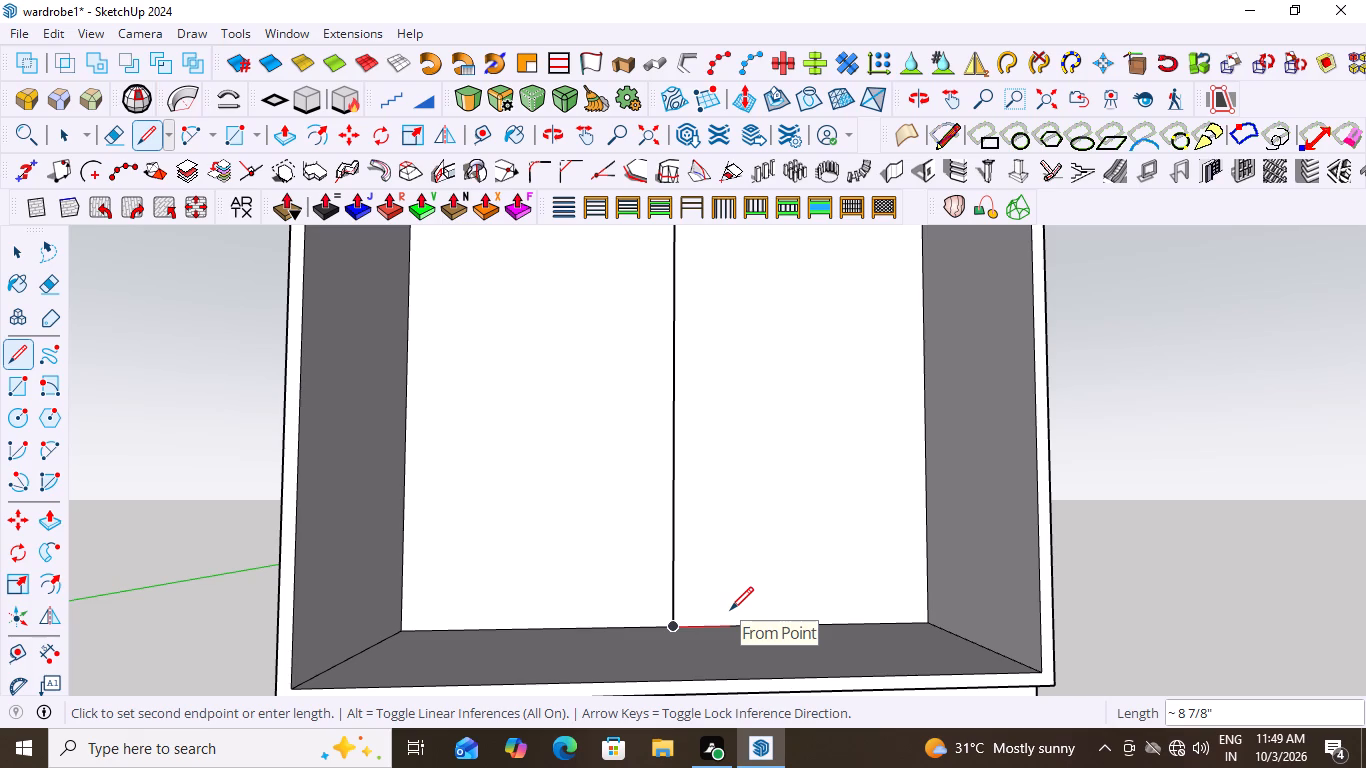
pyautogui.press('space')
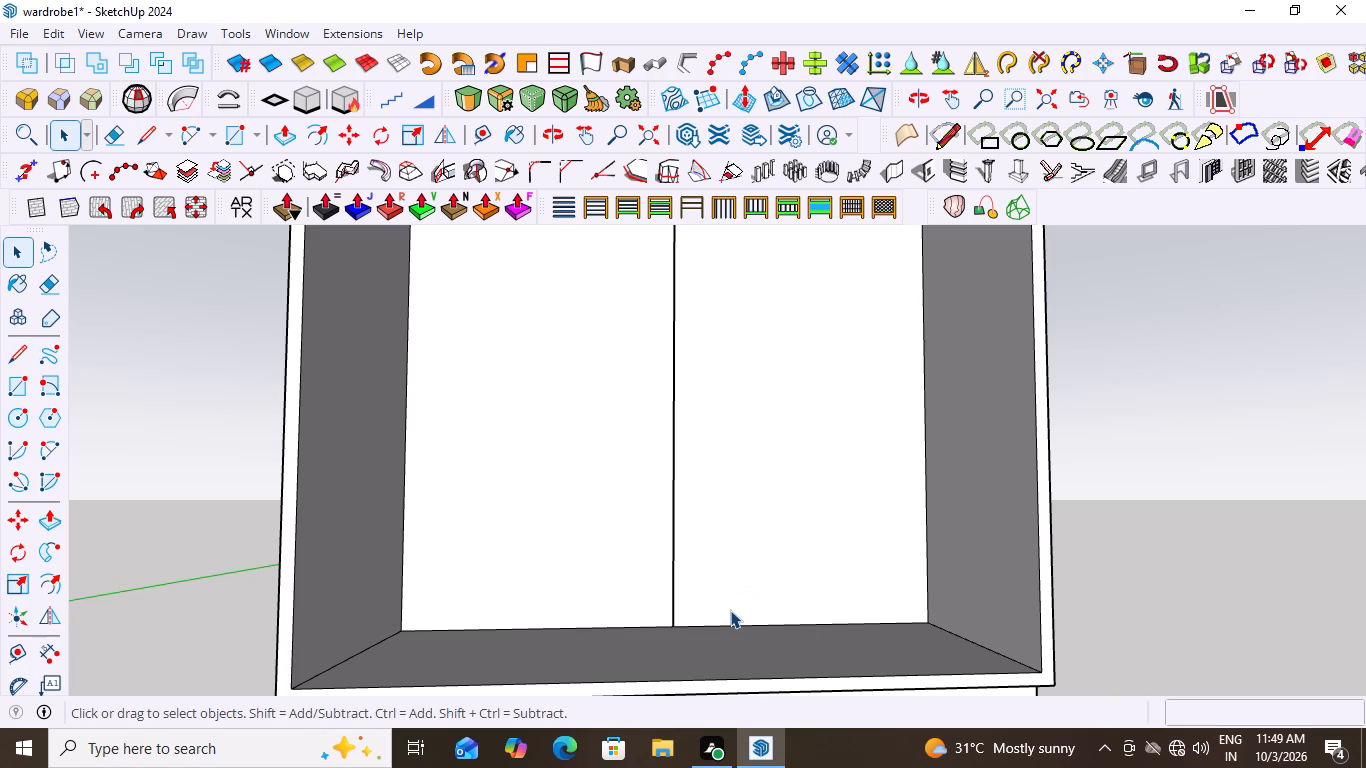
# Copy the vertical centre line 0.5" to the left along the back panel's bottom edge.
pyautogui.click(674, 556)
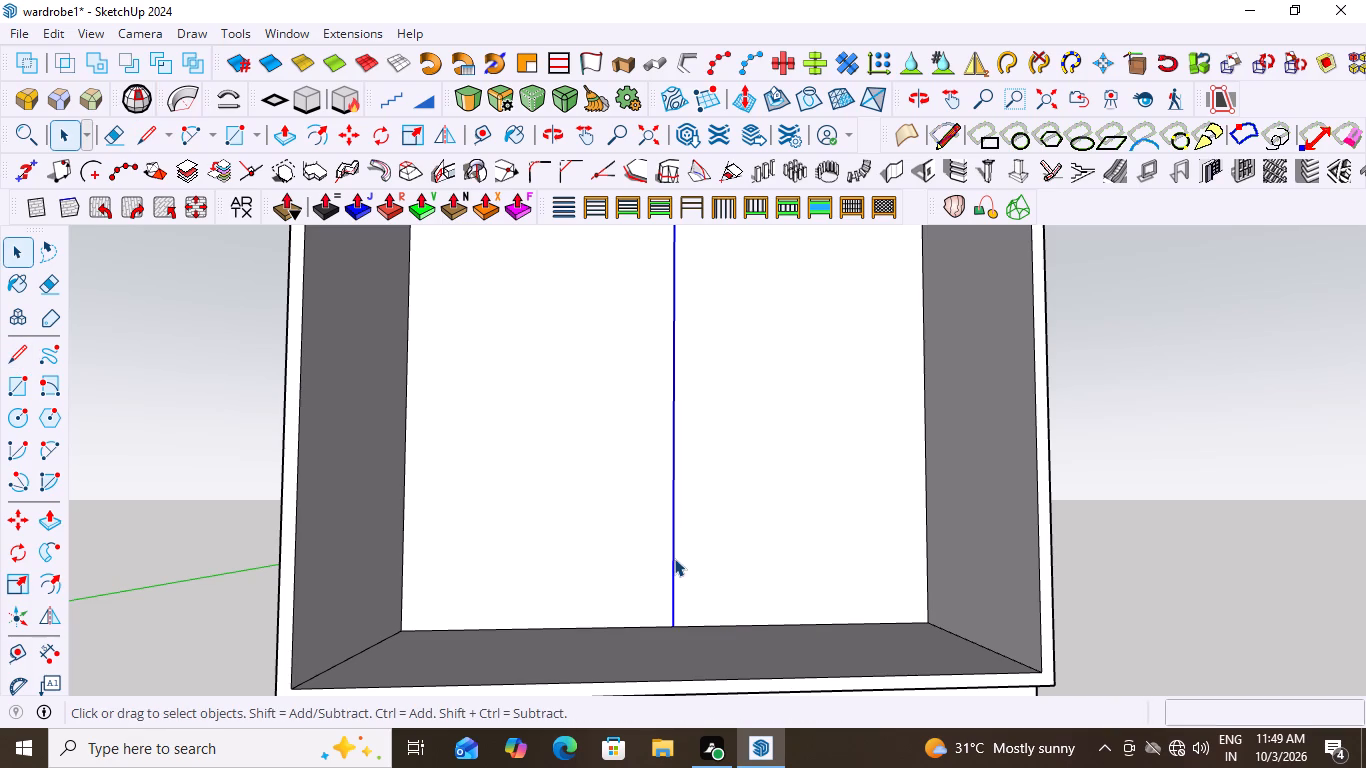
pyautogui.press('m')
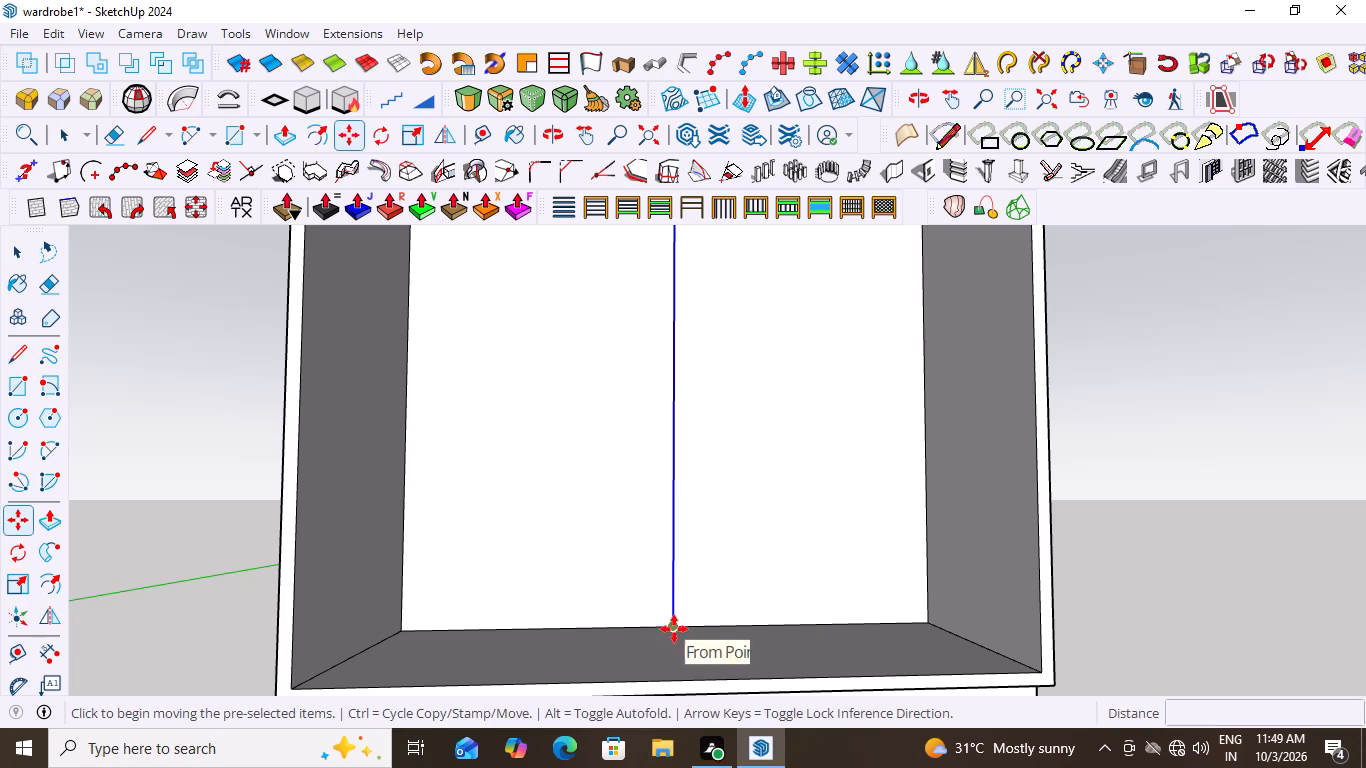
pyautogui.click(674, 629)
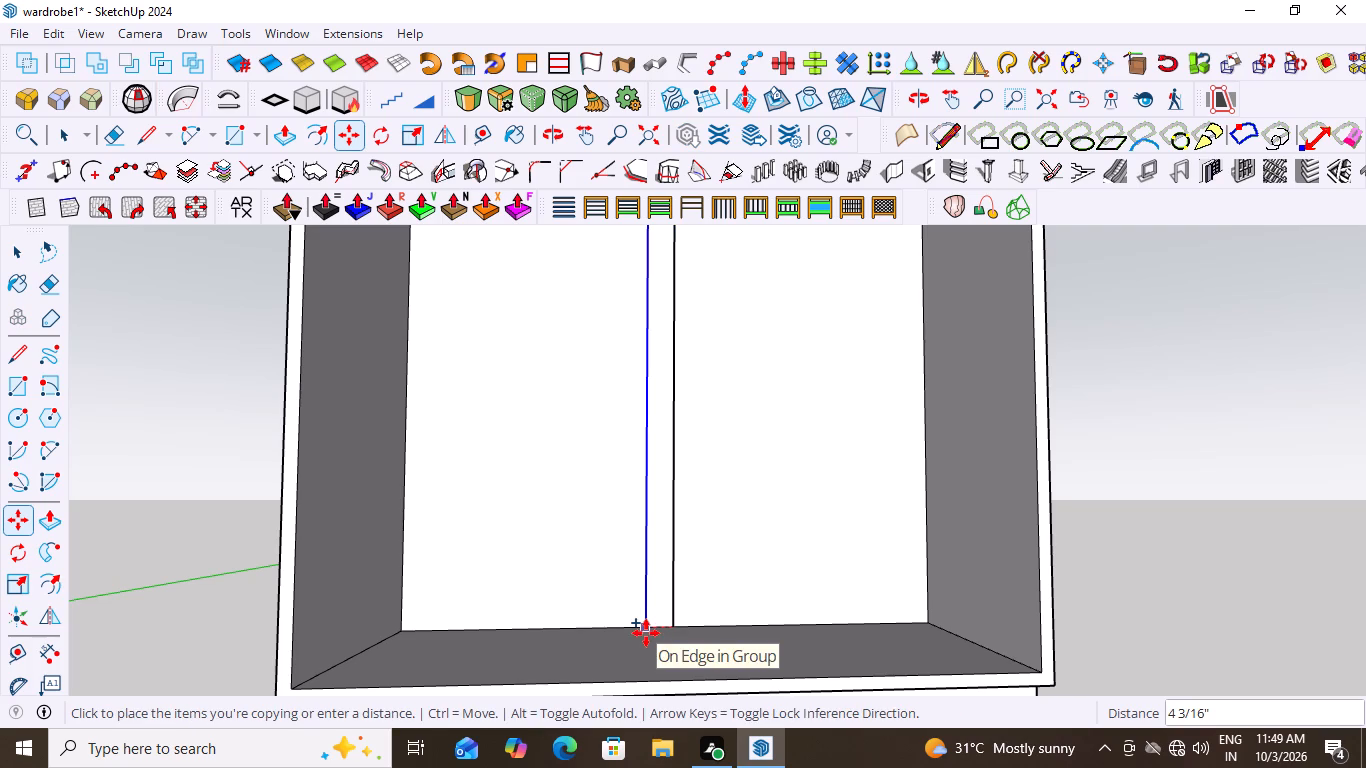
pyautogui.write('.5')
pyautogui.hotkey('shift', '"')
pyautogui.press('Return')
# Copy the offset line 1" to the right, onto the other side of the centre line.
pyautogui.scroll(2, 685, 642)
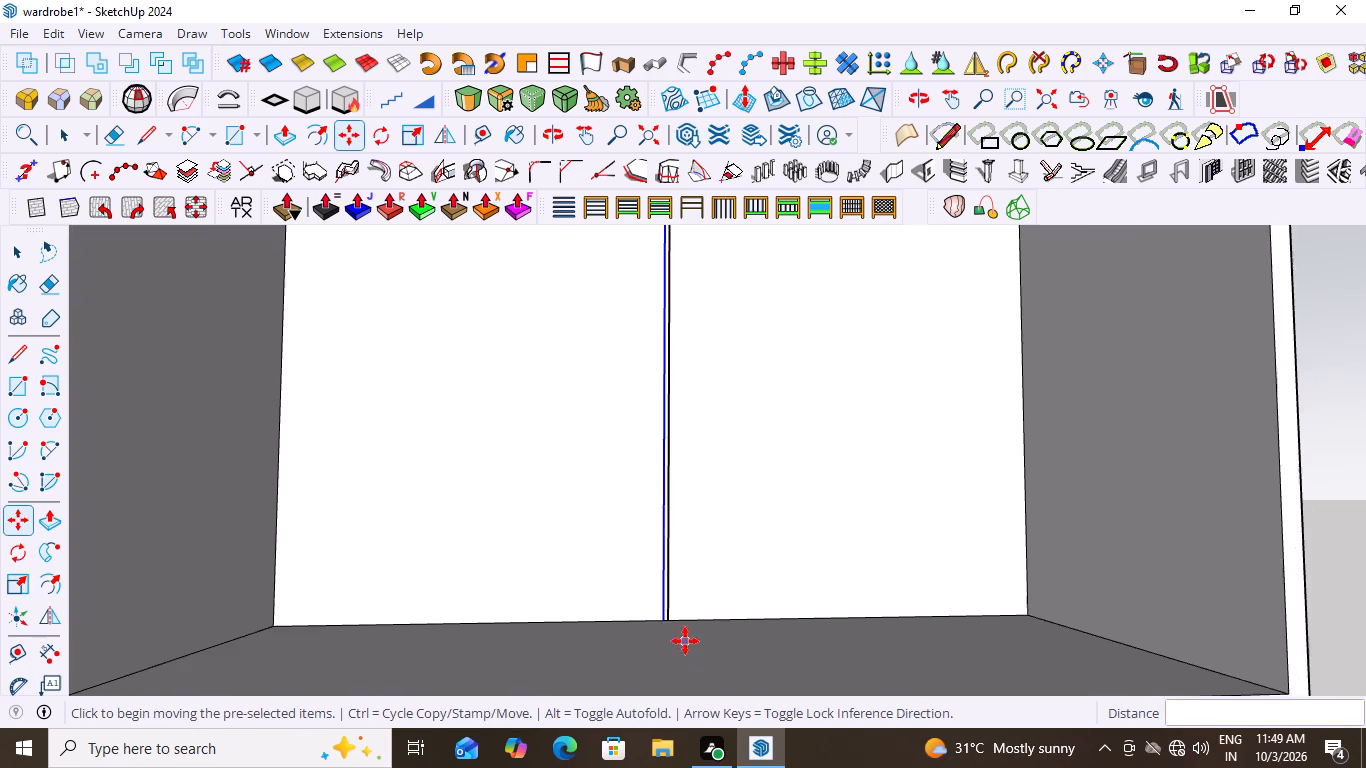
pyautogui.scroll(16, 685, 641)
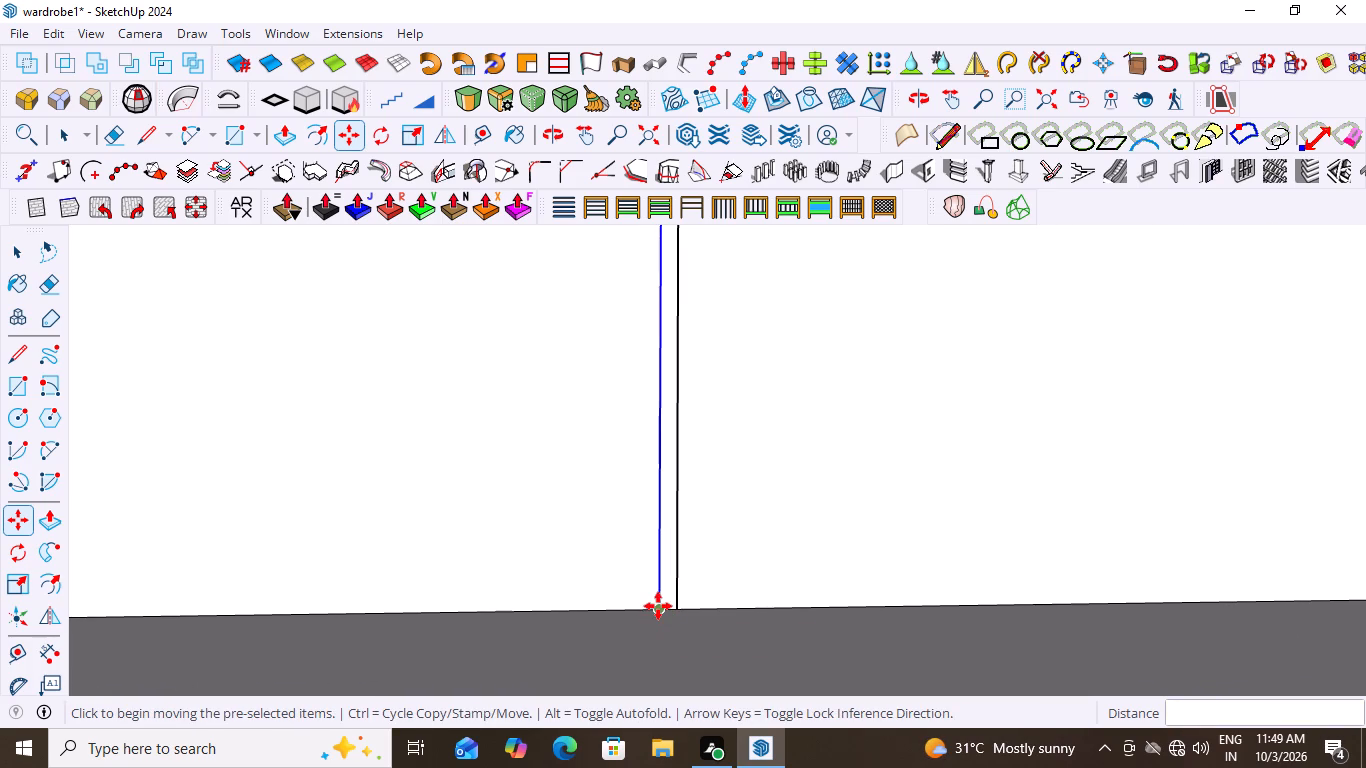
pyautogui.click(657, 609)
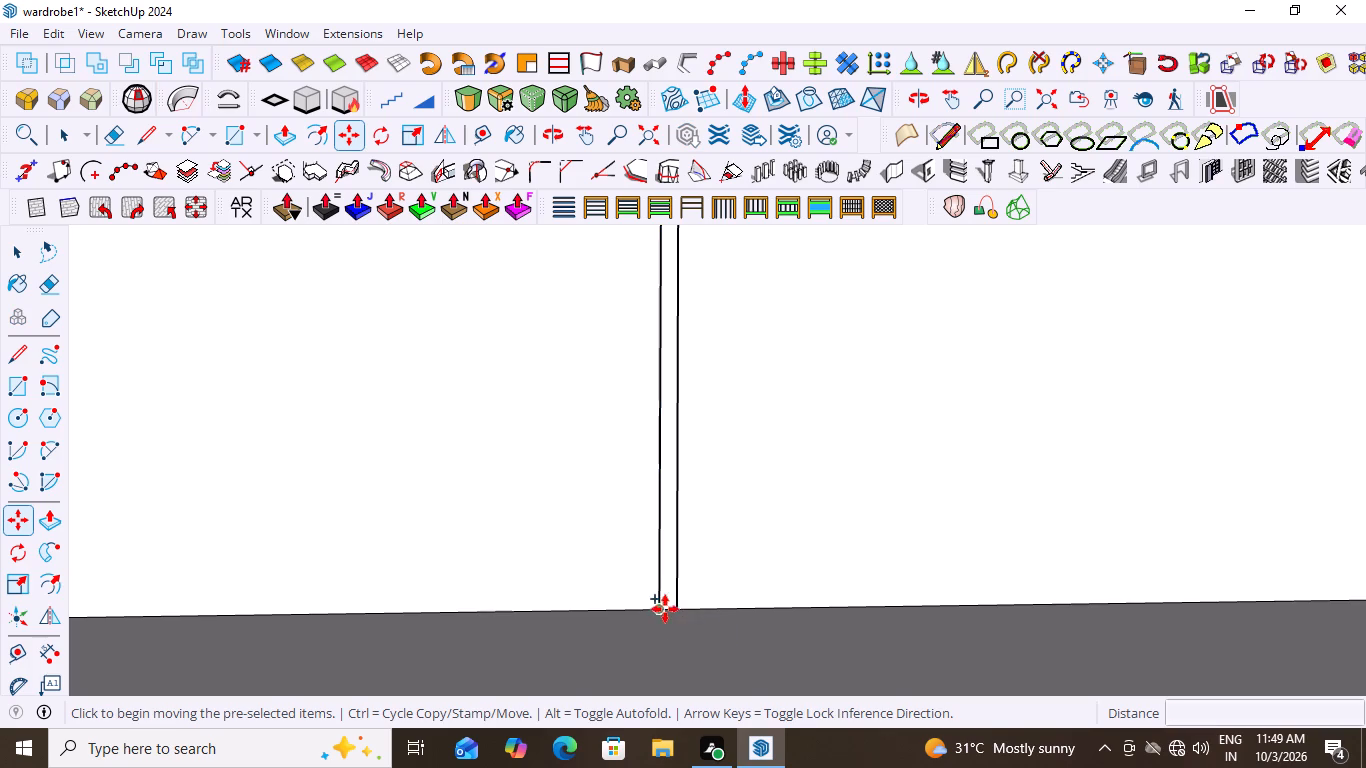
pyautogui.press('1')
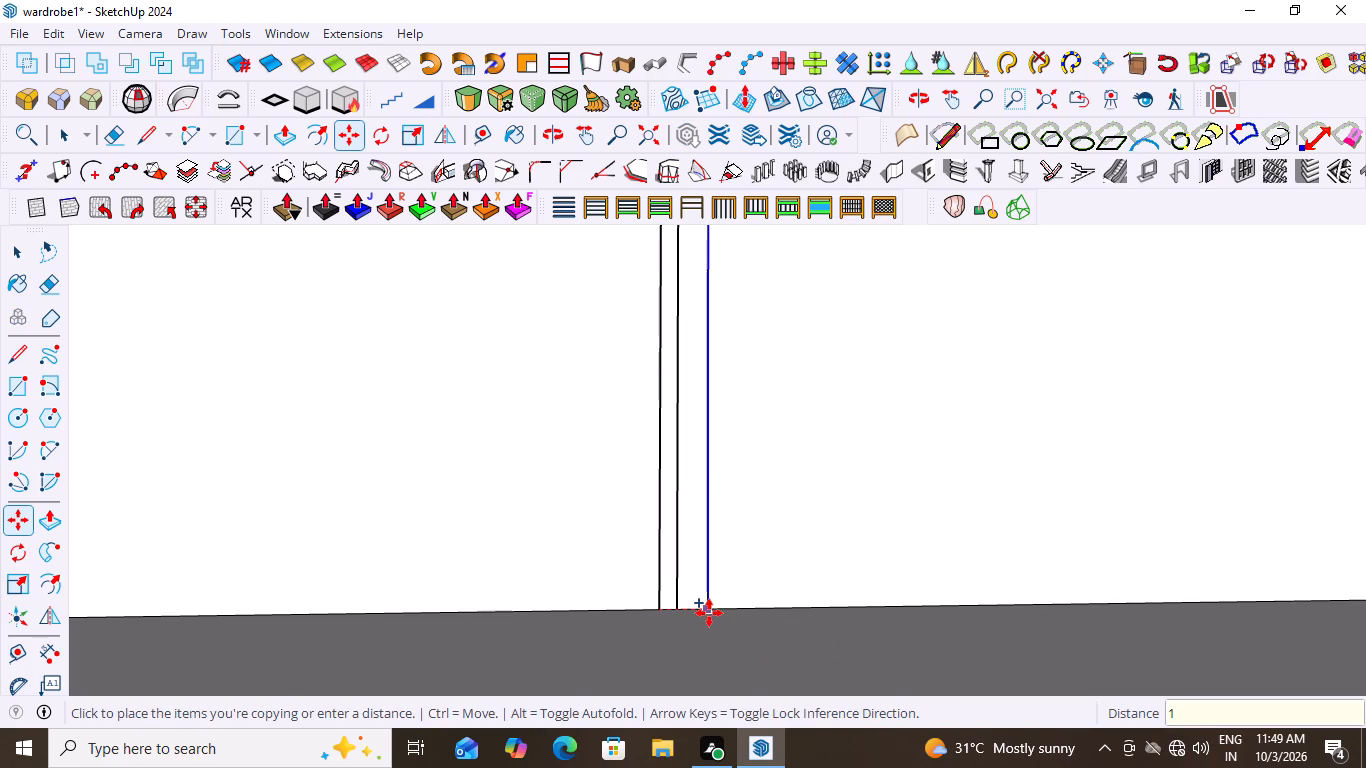
pyautogui.hotkey('shift', '"')
pyautogui.press('Return')
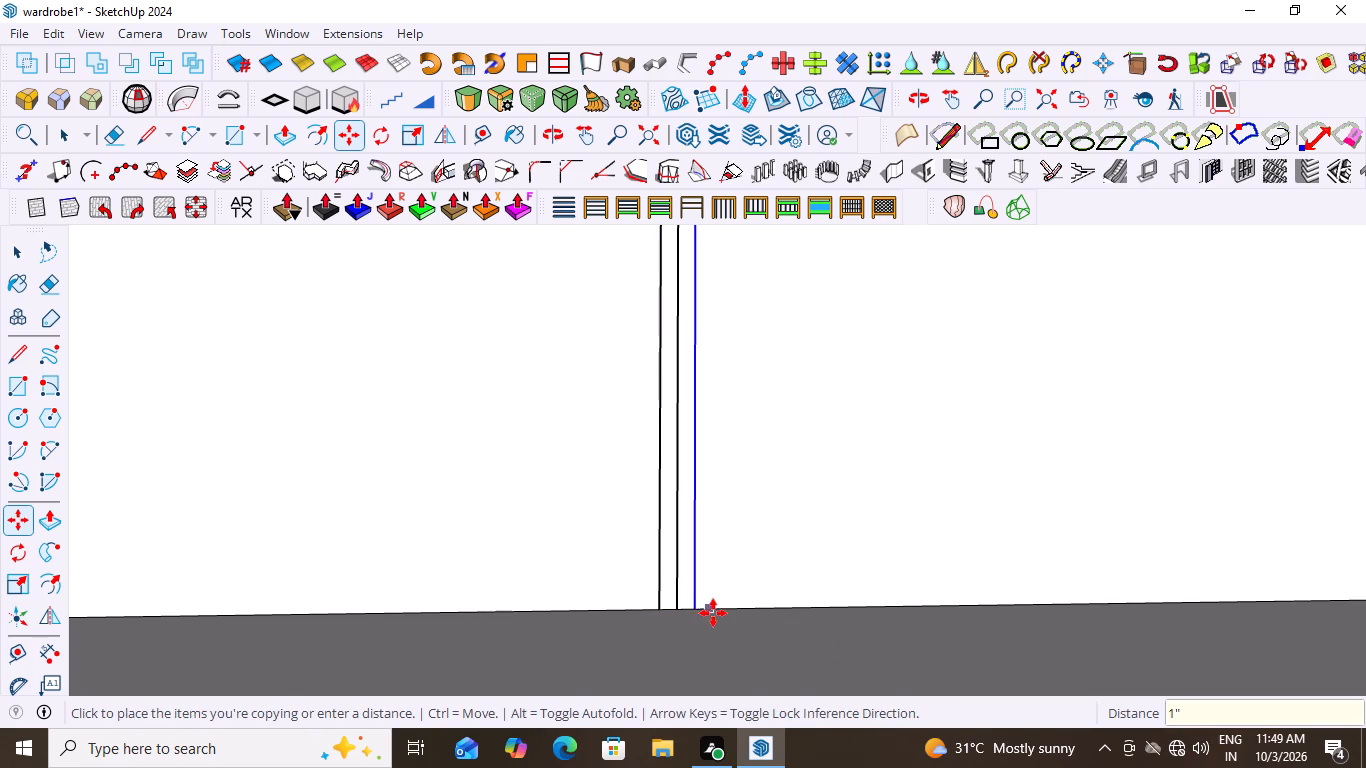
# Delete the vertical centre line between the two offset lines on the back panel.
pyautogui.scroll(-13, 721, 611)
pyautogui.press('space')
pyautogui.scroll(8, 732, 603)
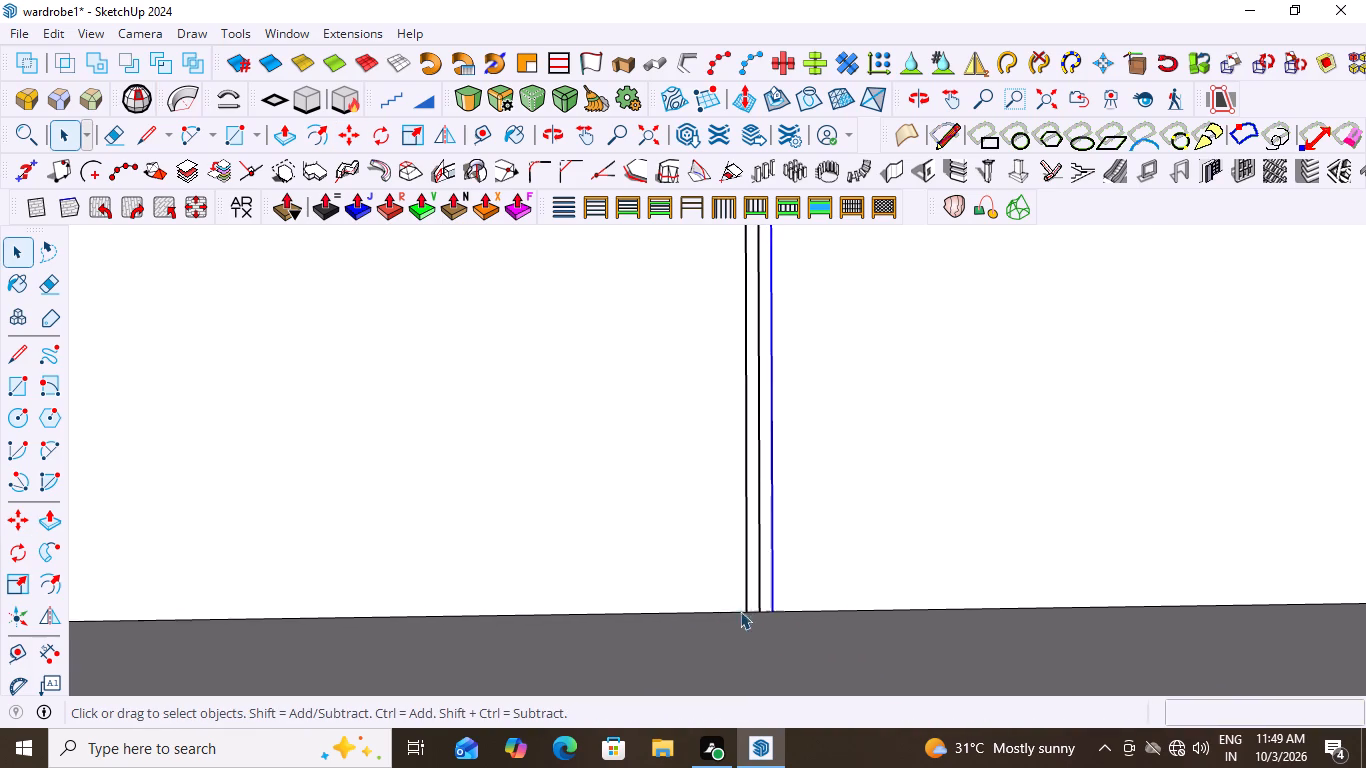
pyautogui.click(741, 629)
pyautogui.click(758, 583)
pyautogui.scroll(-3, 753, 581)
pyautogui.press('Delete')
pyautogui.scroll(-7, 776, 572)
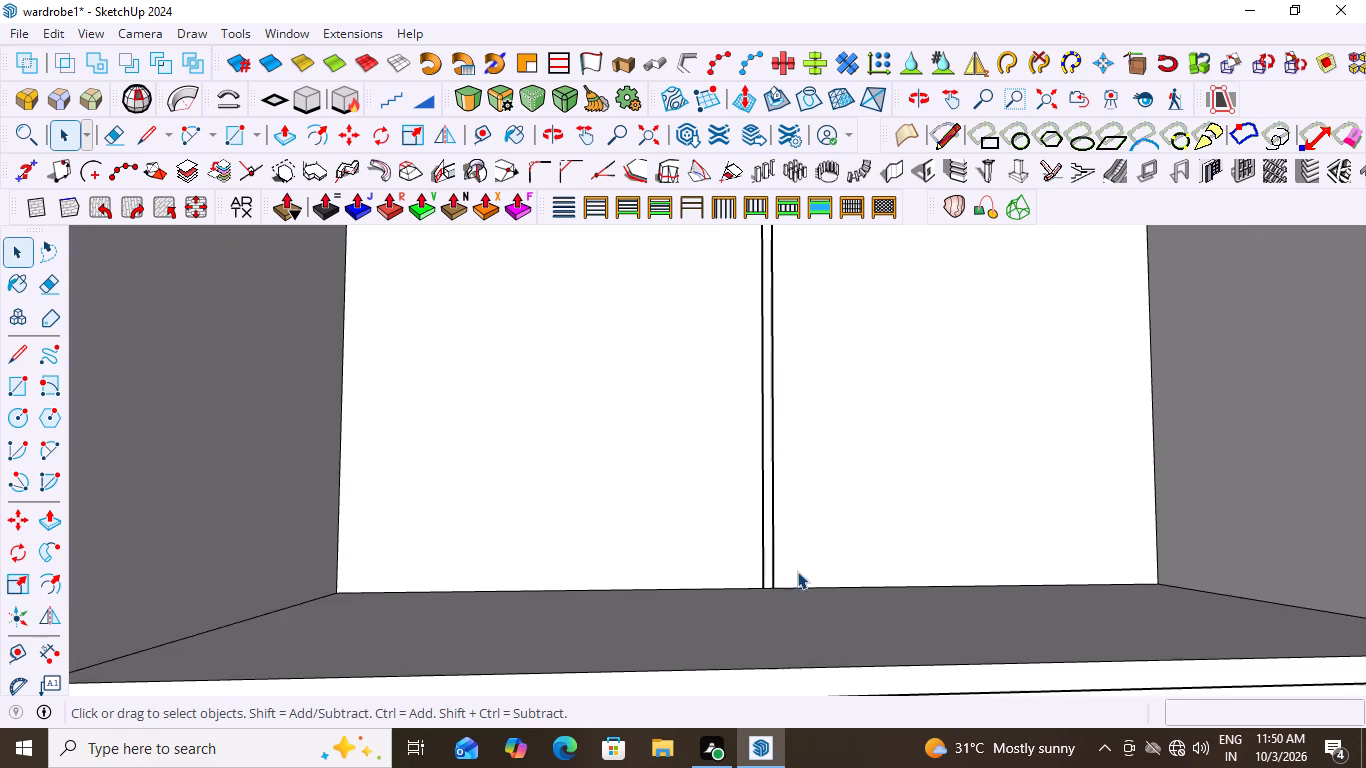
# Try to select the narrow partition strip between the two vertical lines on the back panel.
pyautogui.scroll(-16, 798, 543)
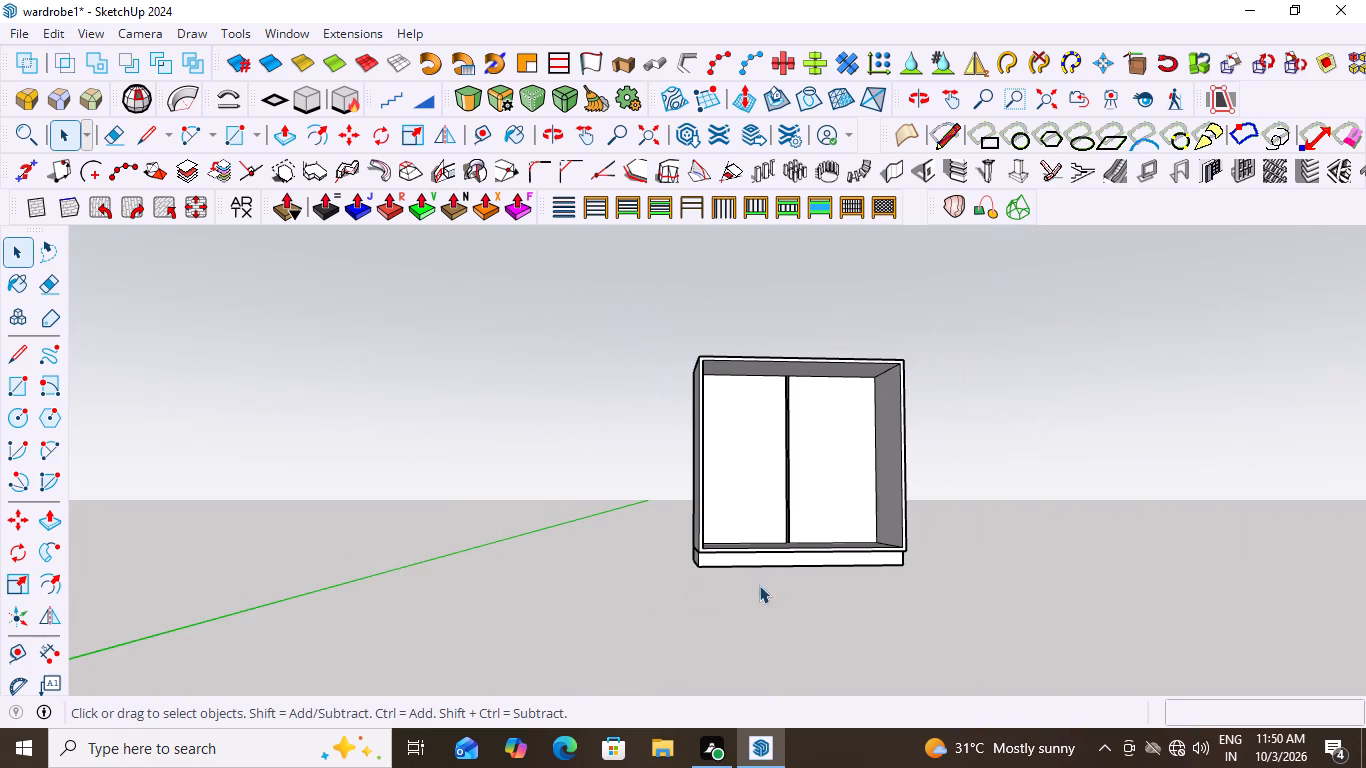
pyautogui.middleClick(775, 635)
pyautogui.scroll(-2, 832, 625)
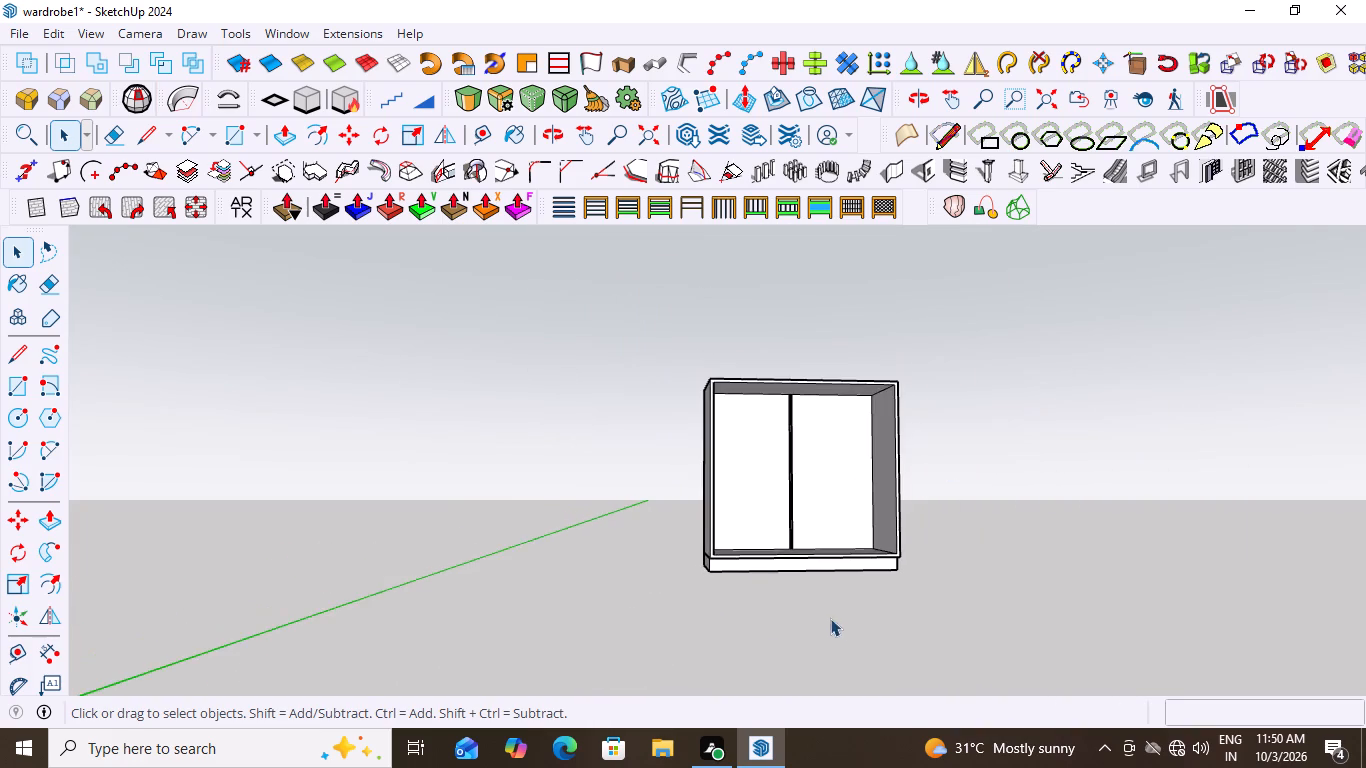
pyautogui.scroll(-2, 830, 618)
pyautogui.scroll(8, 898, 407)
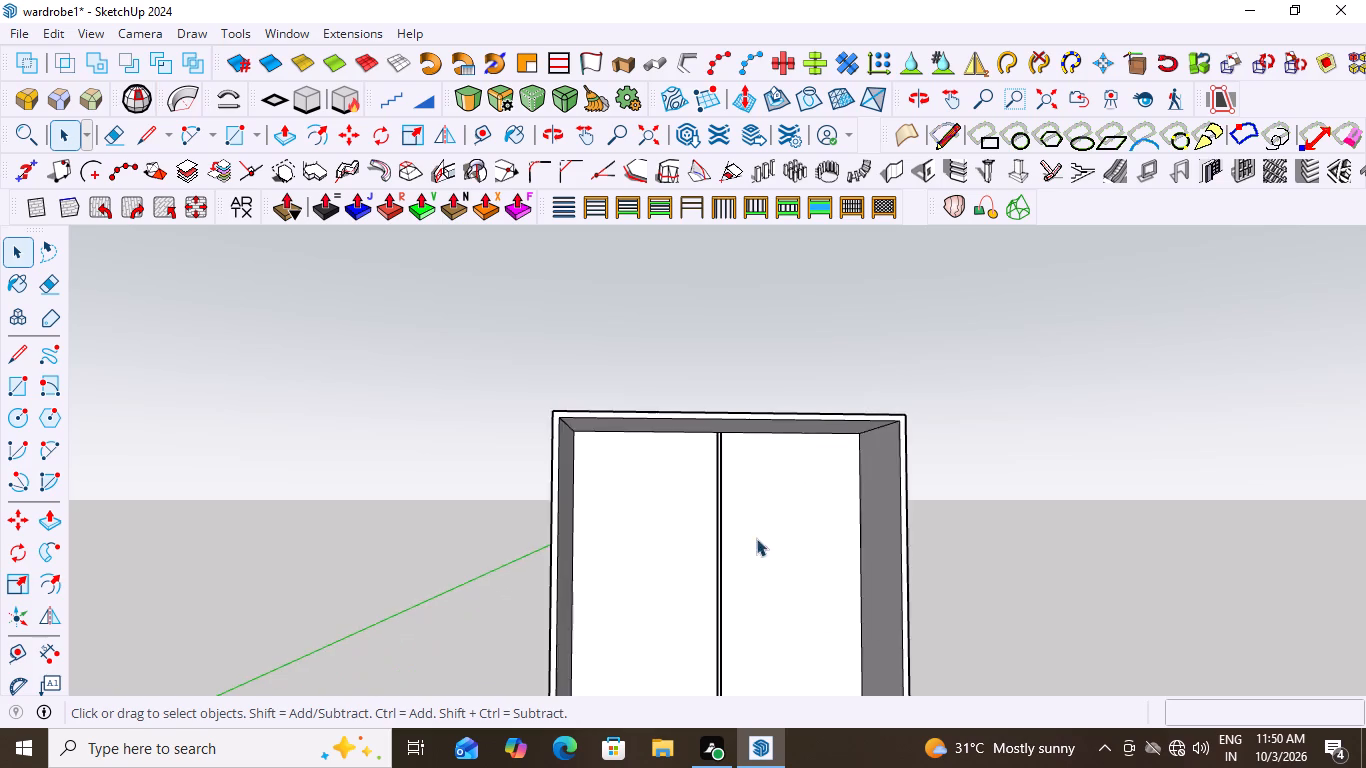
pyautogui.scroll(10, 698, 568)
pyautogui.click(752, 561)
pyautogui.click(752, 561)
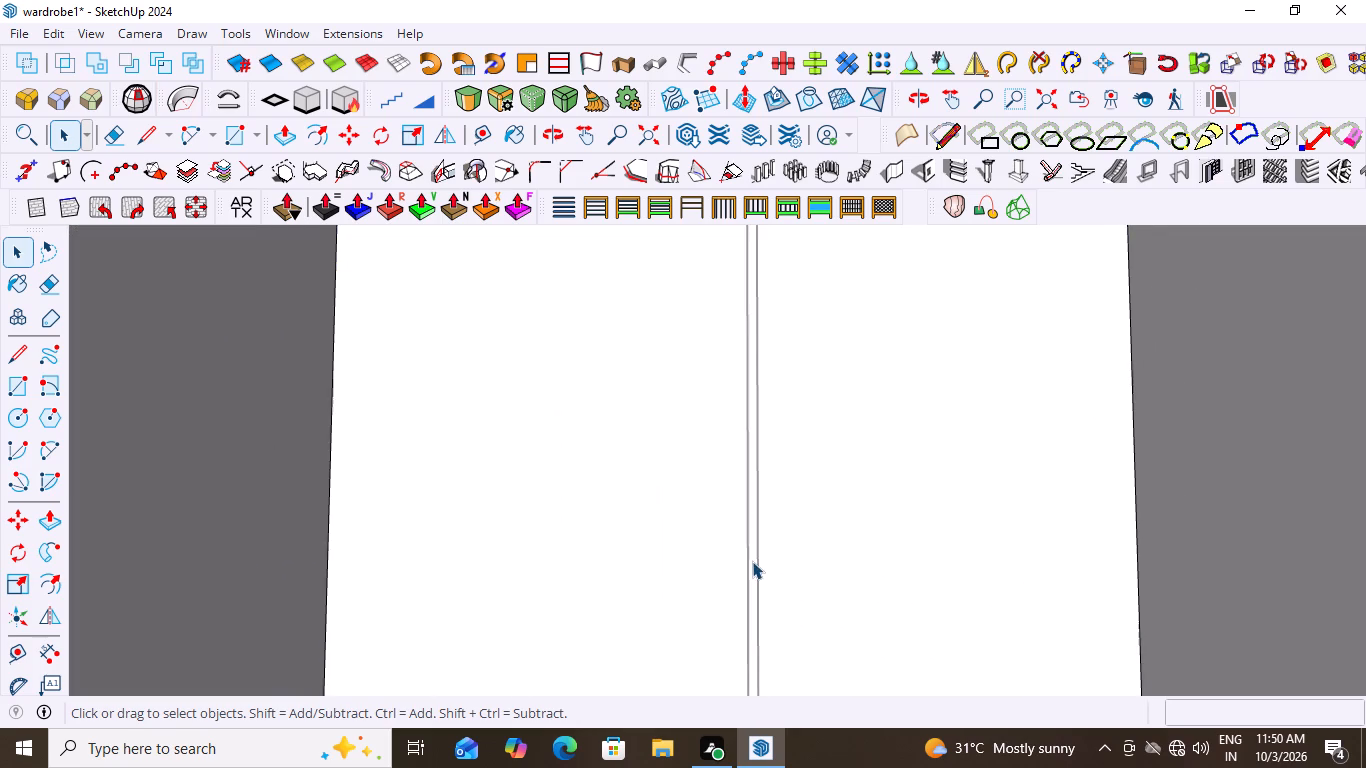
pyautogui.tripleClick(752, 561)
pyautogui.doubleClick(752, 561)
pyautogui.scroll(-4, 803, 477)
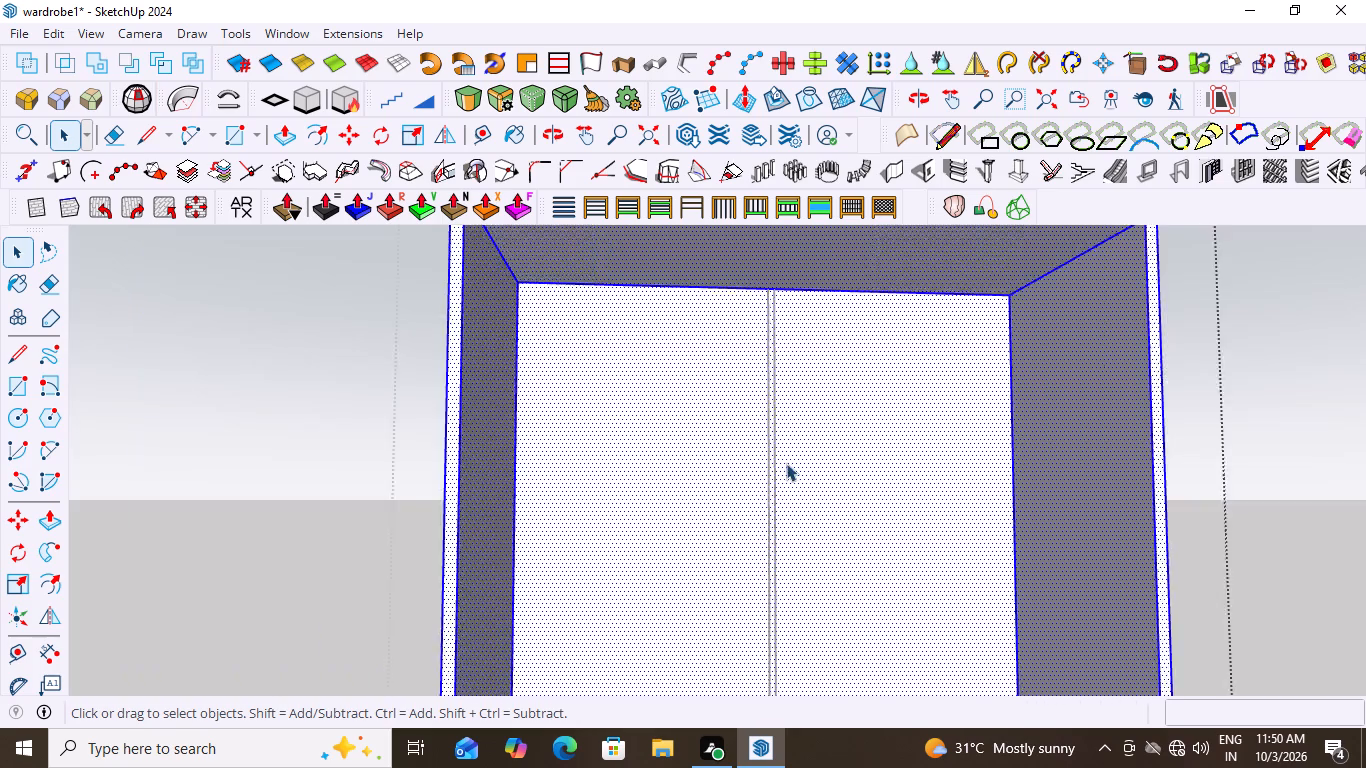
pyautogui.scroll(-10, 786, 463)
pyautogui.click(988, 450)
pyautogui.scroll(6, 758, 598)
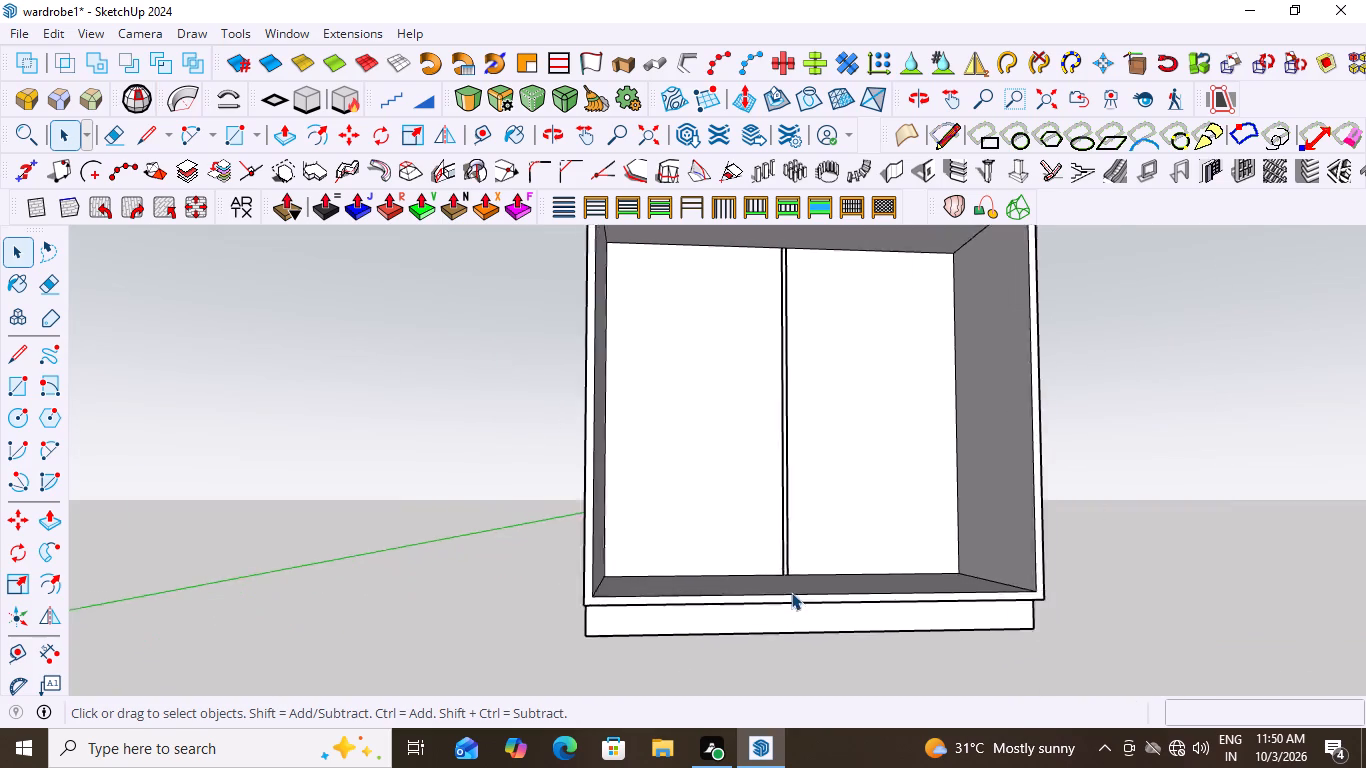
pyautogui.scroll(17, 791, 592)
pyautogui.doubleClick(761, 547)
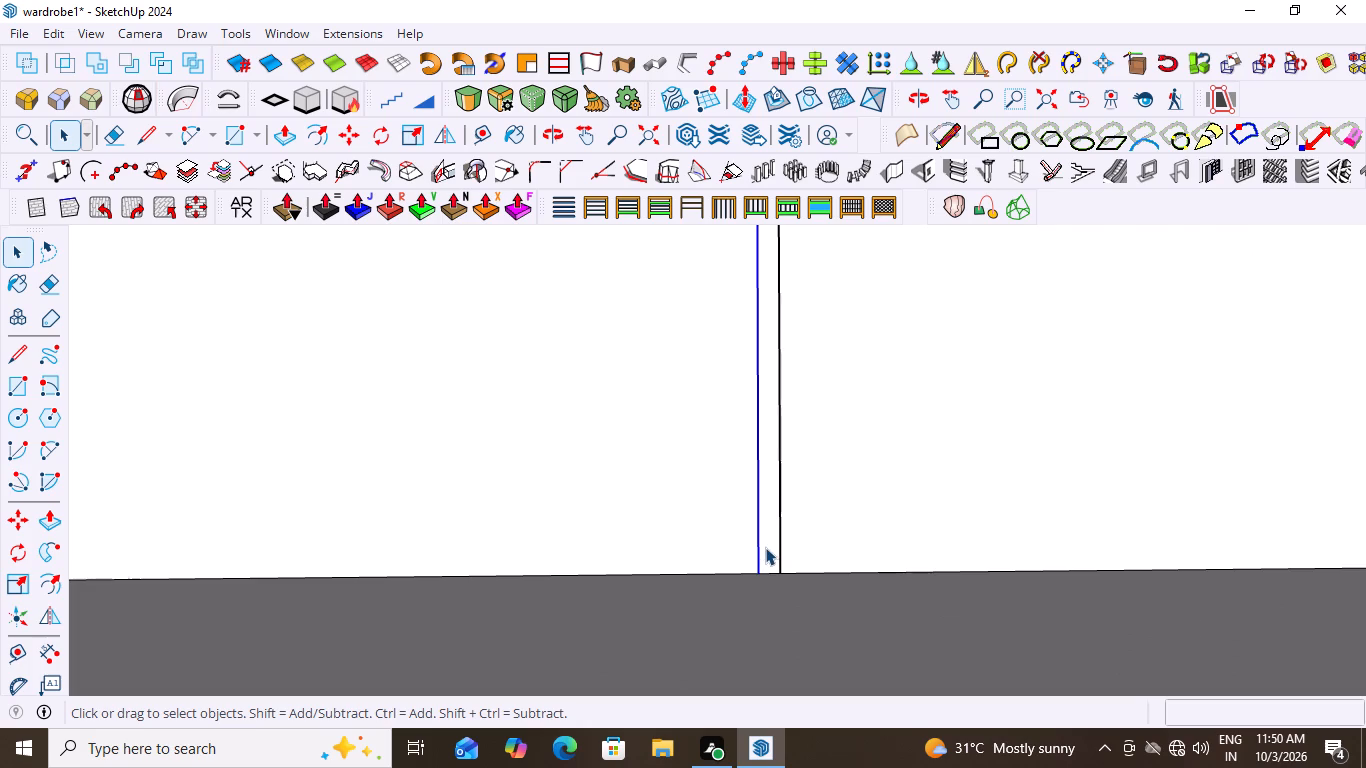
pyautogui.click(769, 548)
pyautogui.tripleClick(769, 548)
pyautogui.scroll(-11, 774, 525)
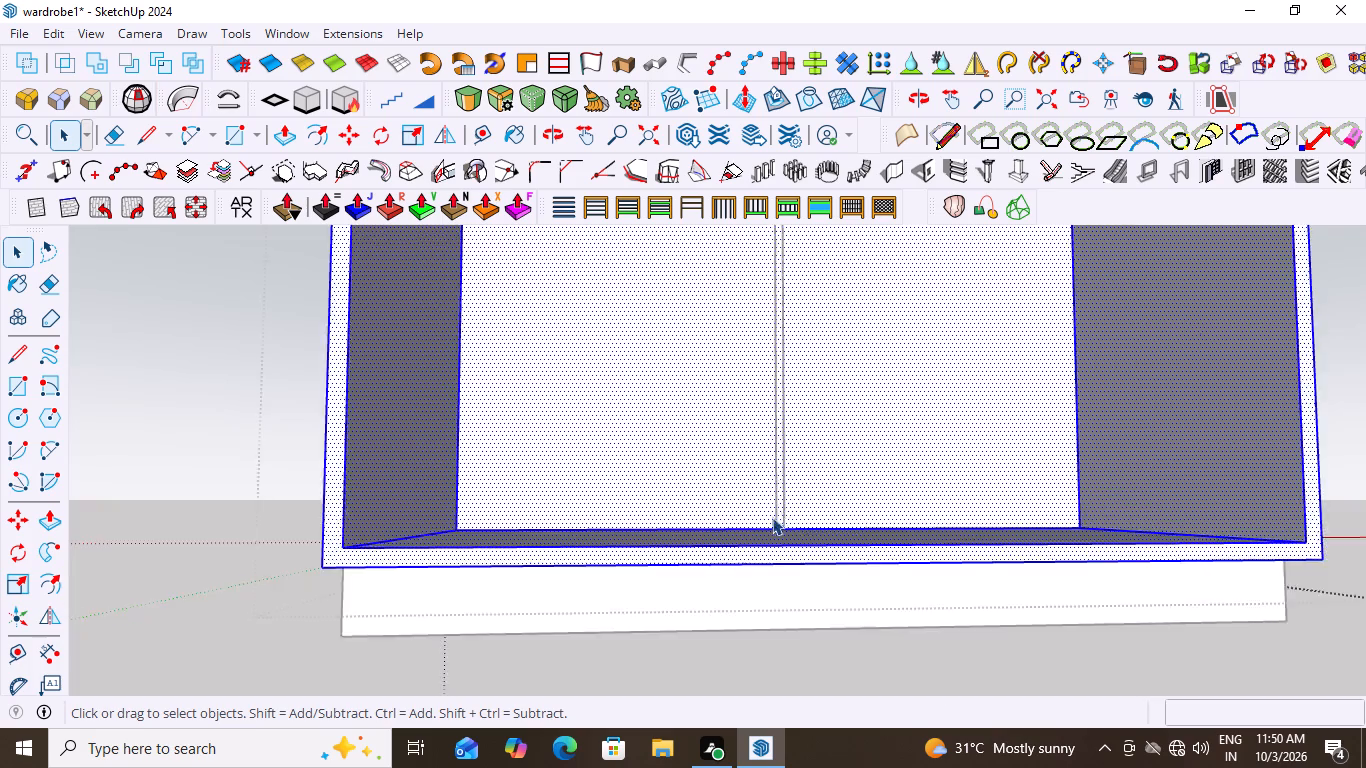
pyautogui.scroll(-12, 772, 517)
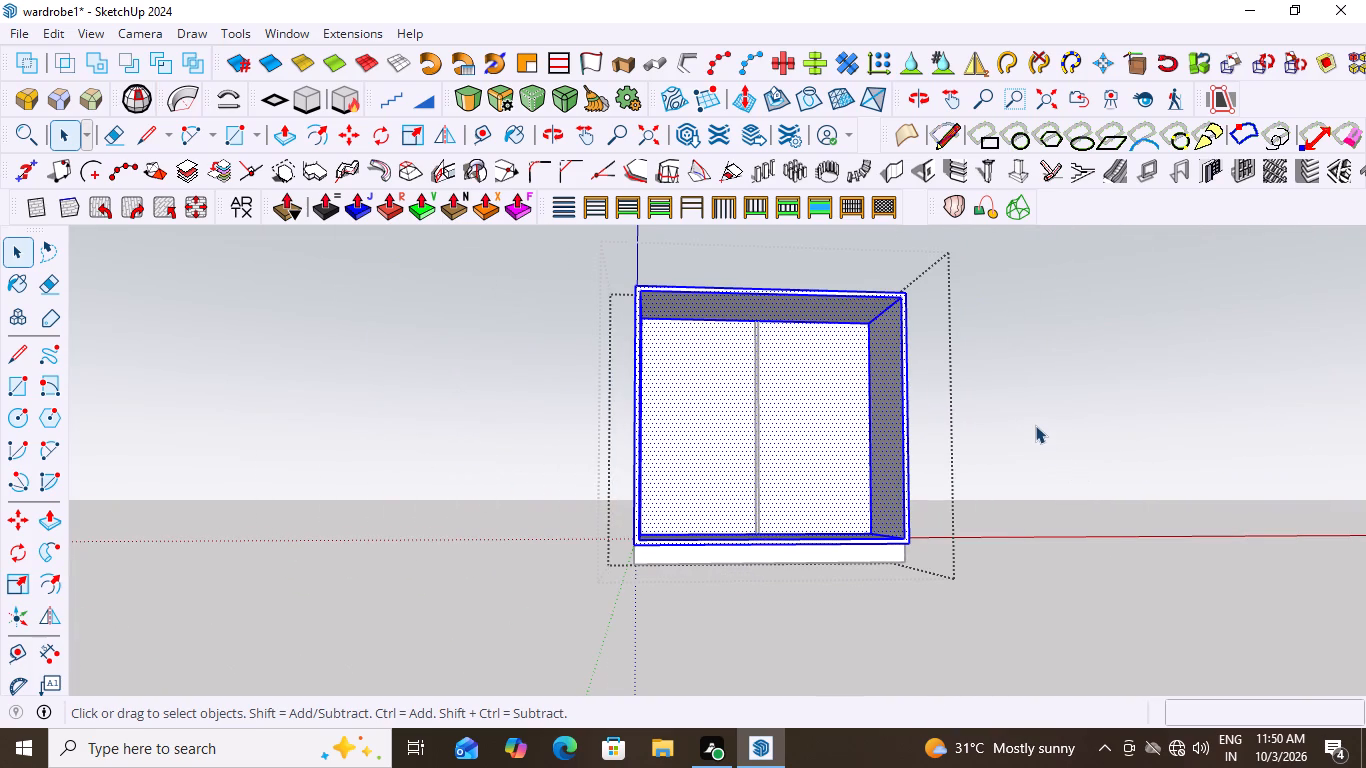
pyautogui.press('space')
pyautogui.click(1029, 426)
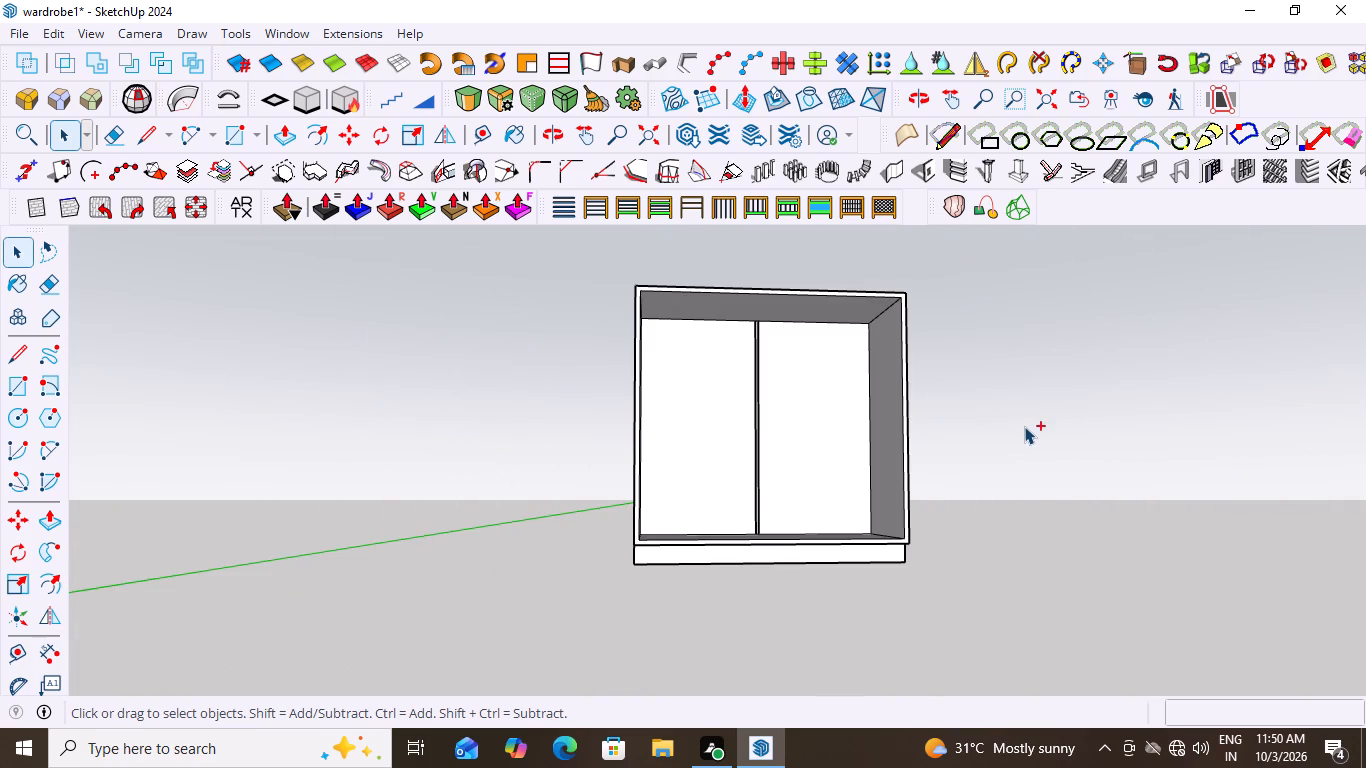
# Undo the centre line deletion, the two offset copies and the centre line itself, clearing the back panel.
pyautogui.hotkey('ctrl', 'z')
pyautogui.hotkey('ctrl', 'z')
pyautogui.hotkey('ctrl', 'z')
pyautogui.hotkey('ctrl', 'z')
pyautogui.hotkey('ctrl', 'z')
pyautogui.hotkey('ctrl', 'z')
pyautogui.hotkey('ctrl', 'z')
pyautogui.hotkey('ctrl', 'z')
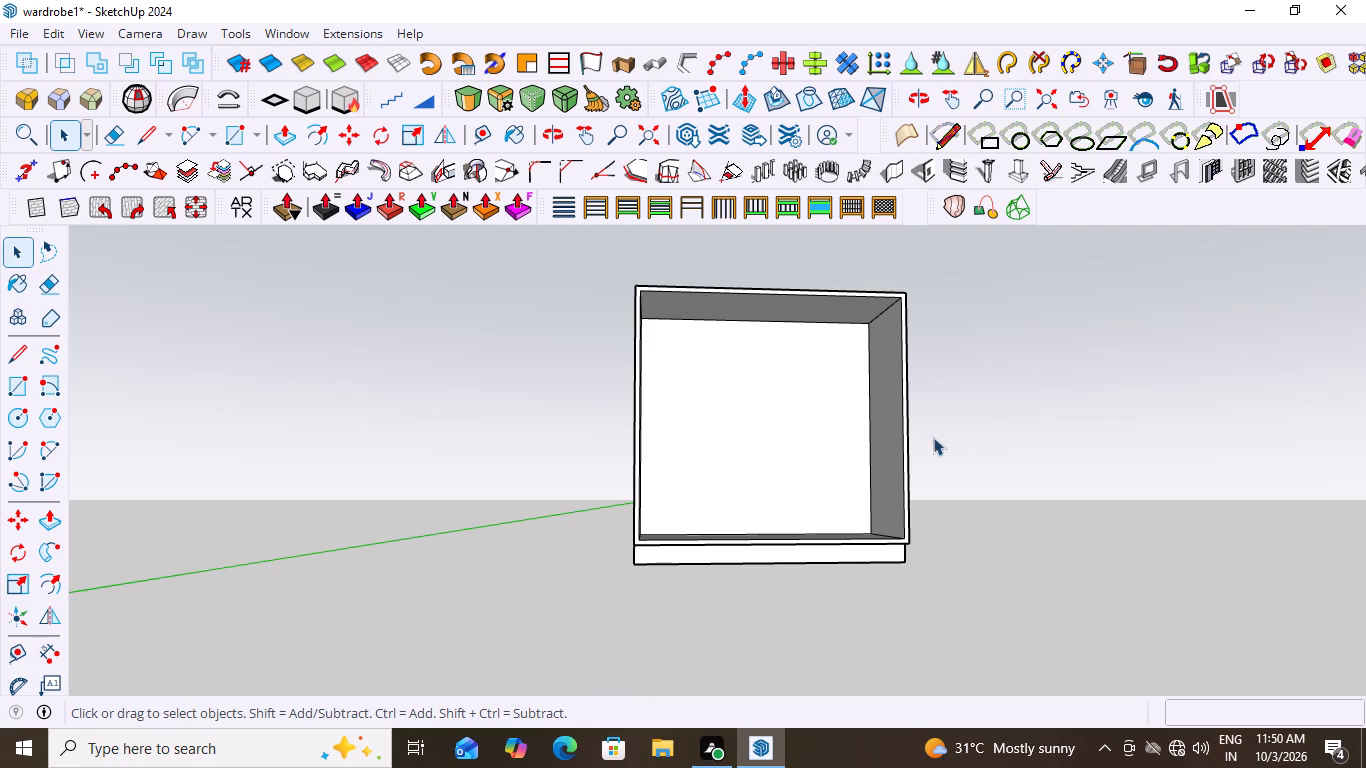
# Open the carcass group and draw a vertical 6' 3" line between the midpoints of the back panel's top and bottom edges.
pyautogui.doubleClick(801, 401)
pyautogui.click(801, 401)
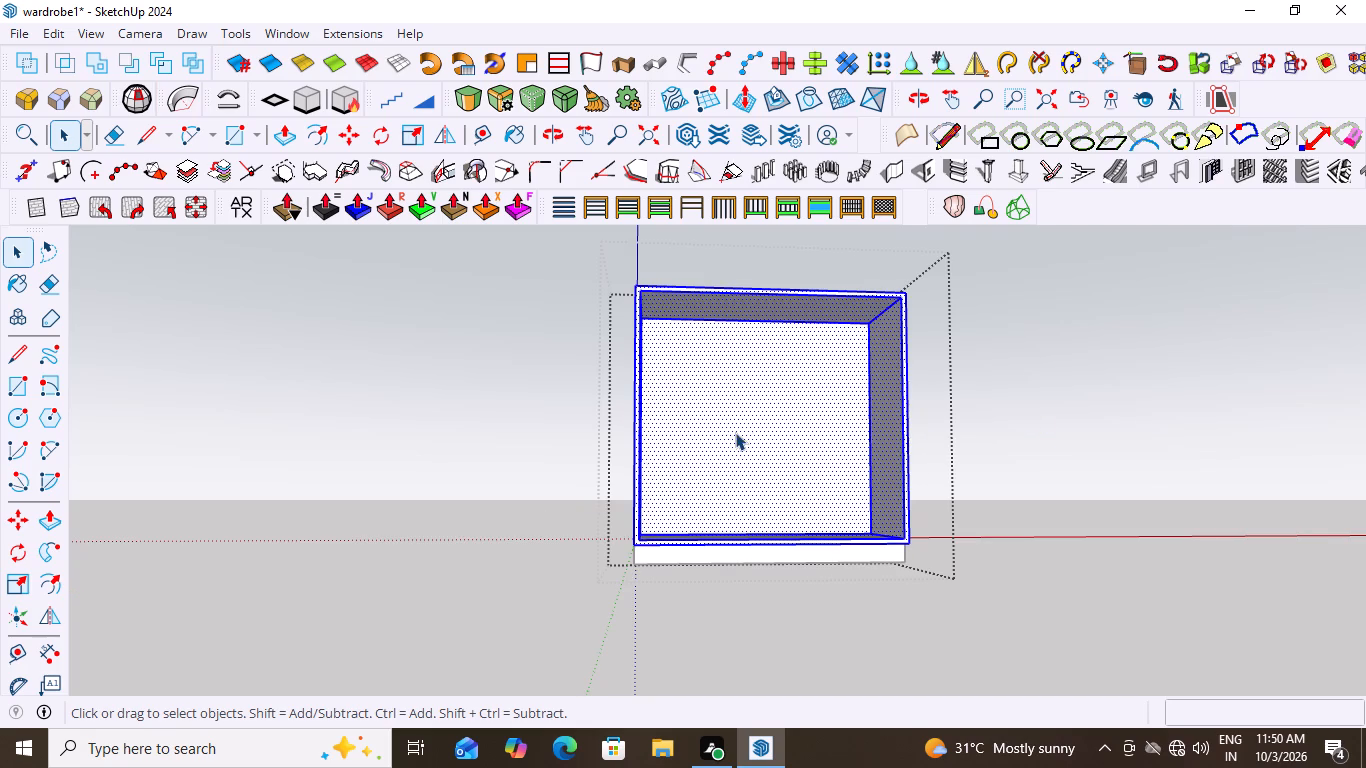
pyautogui.click(759, 397)
pyautogui.scroll(3, 778, 335)
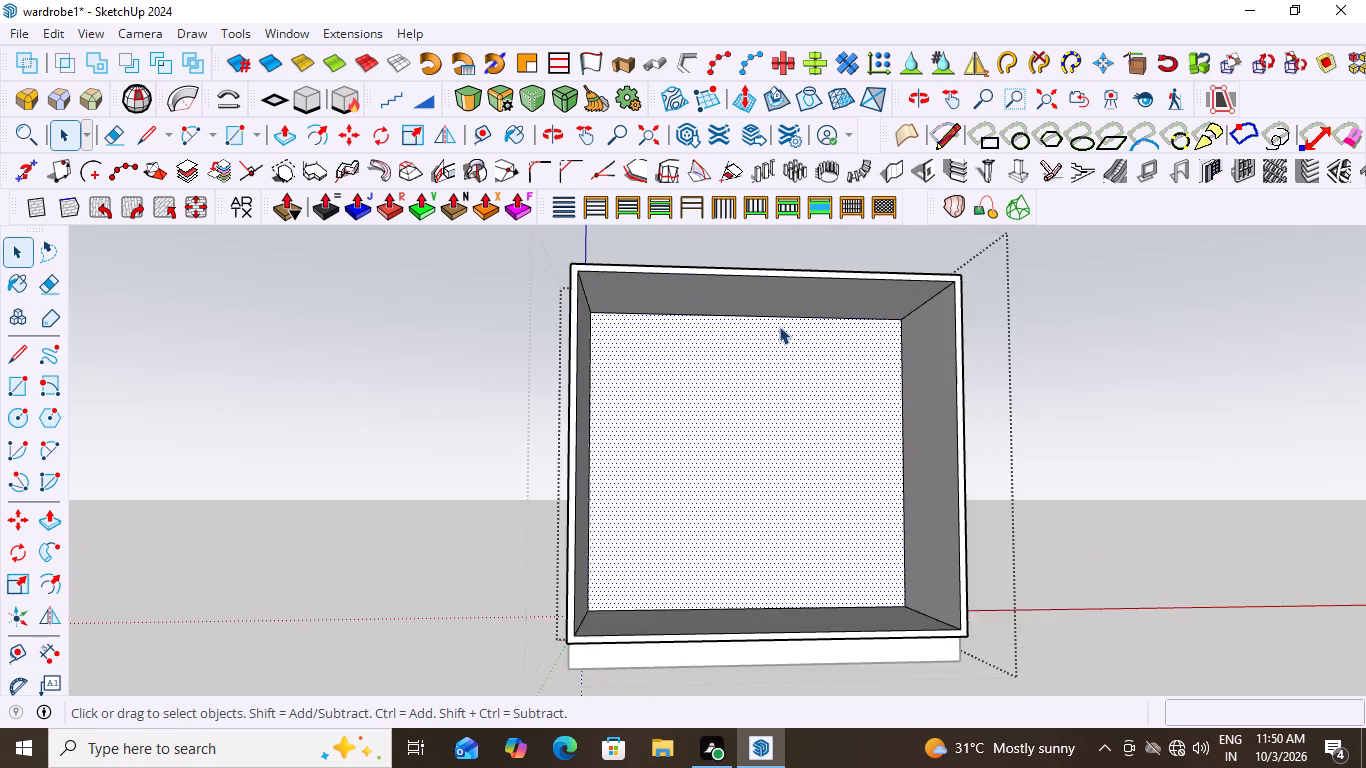
pyautogui.scroll(3, 779, 327)
pyautogui.press('l')
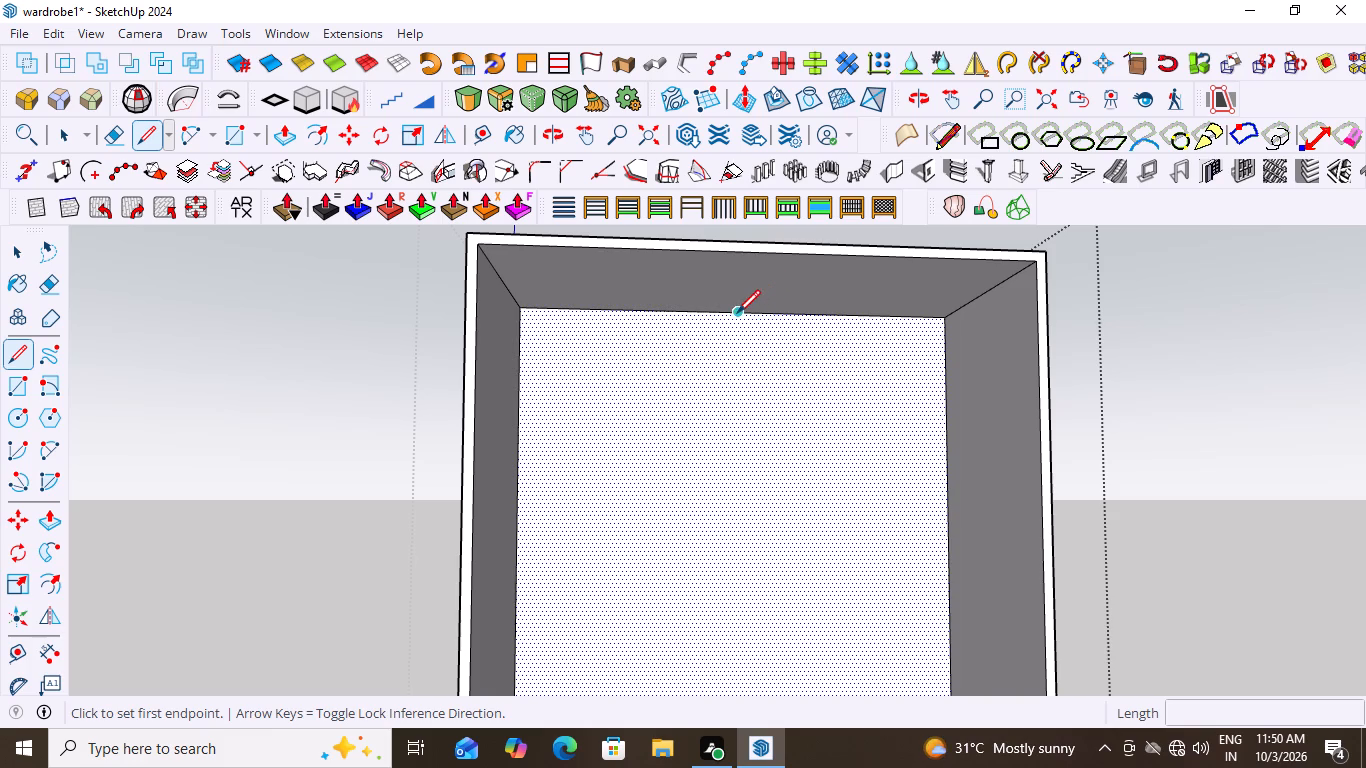
pyautogui.click(735, 315)
pyautogui.scroll(-8, 726, 472)
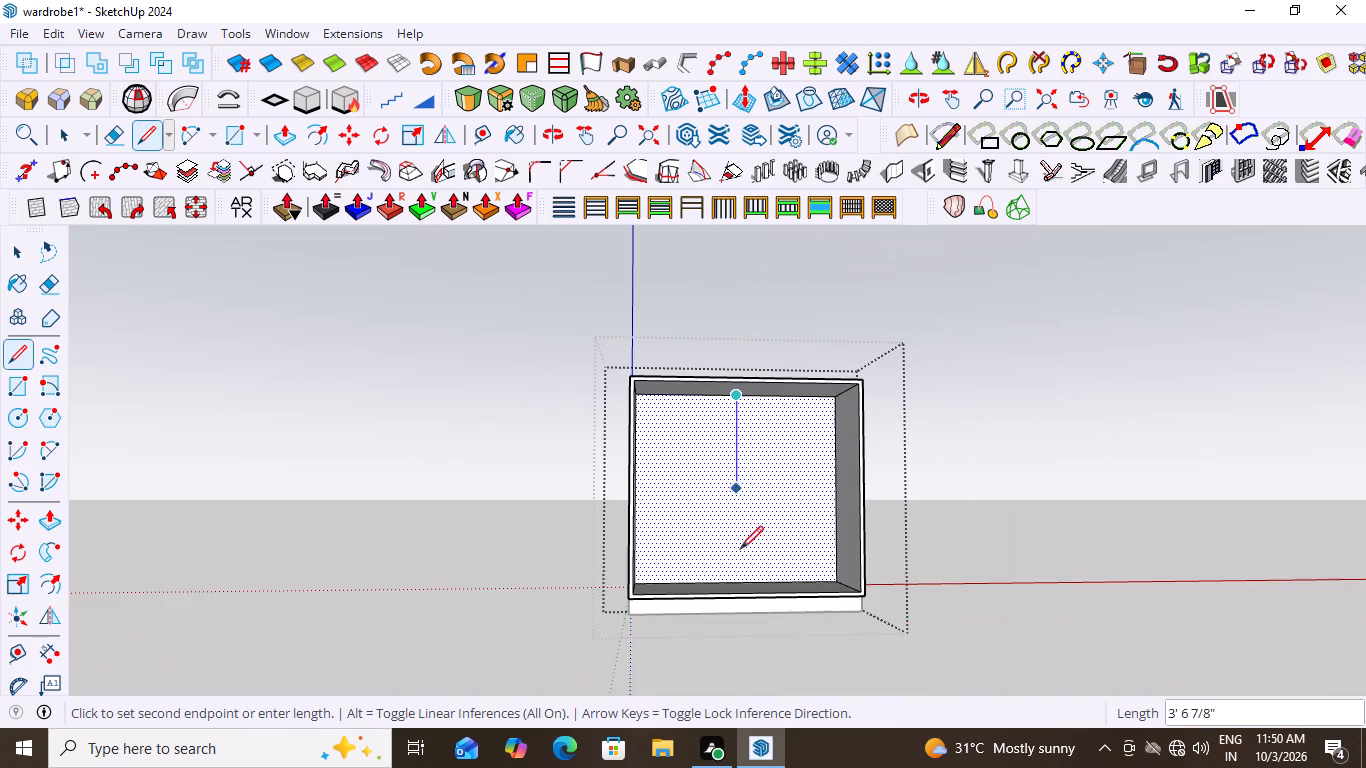
pyautogui.scroll(14, 741, 595)
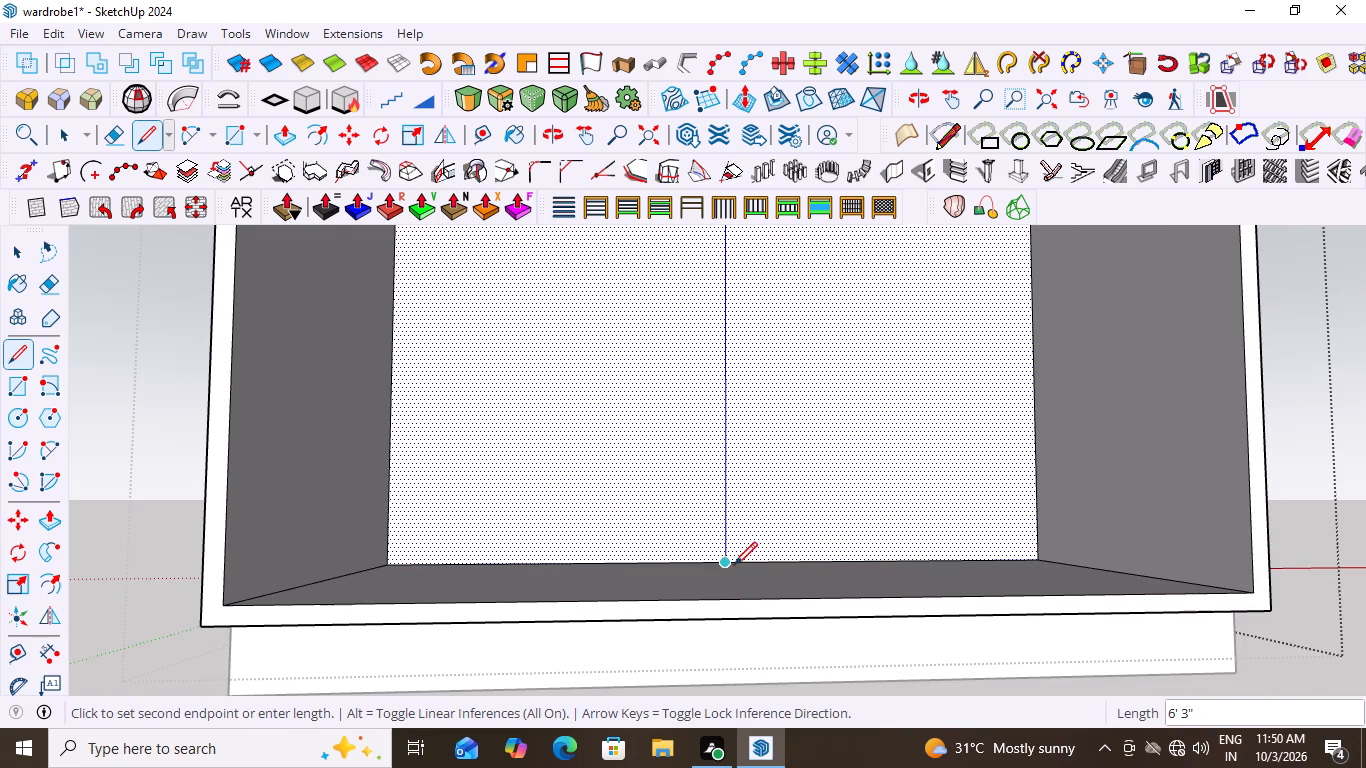
pyautogui.click(725, 560)
pyautogui.scroll(-9, 591, 582)
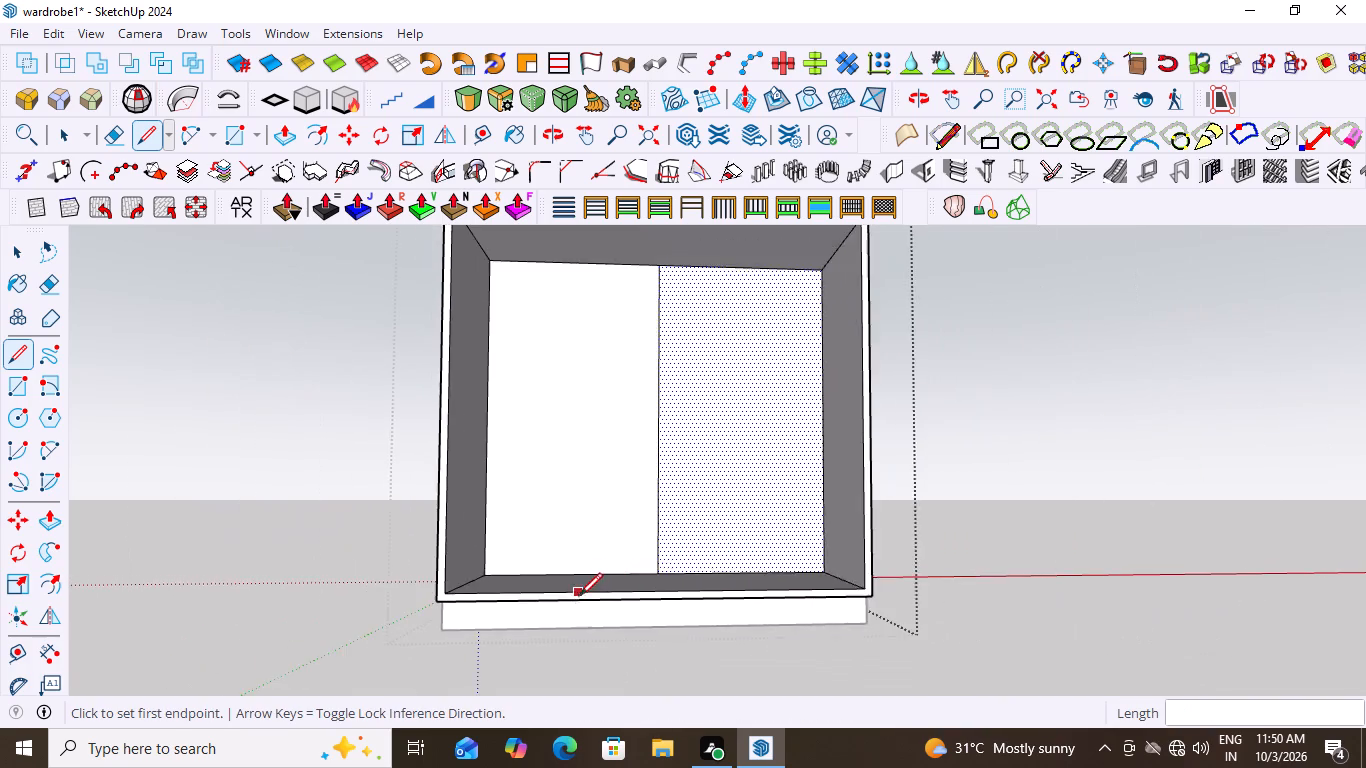
pyautogui.scroll(-10, 579, 596)
pyautogui.moveTo(649, 658); pyautogui.dragTo(709, 667, button='middle')
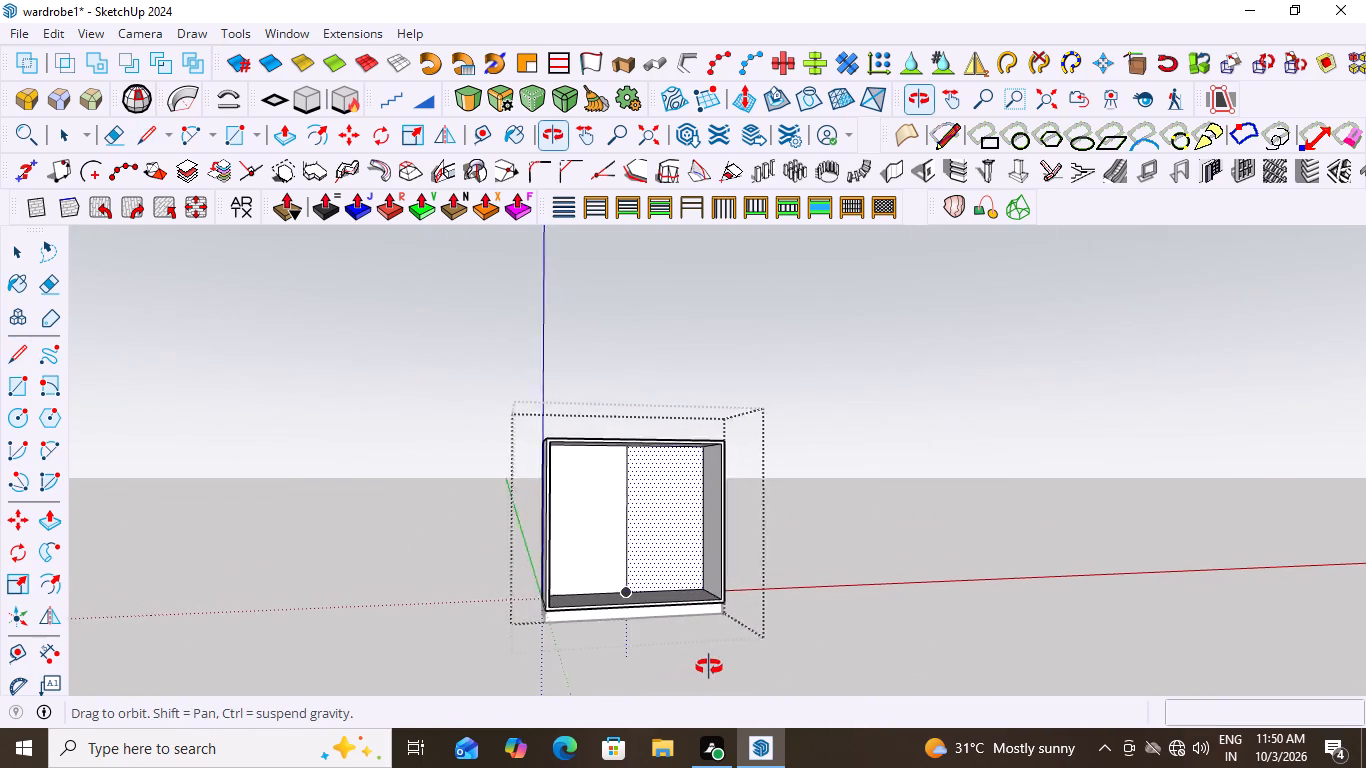
pyautogui.moveTo(709, 667); pyautogui.dragTo(662, 709, button='middle')
pyautogui.scroll(10, 636, 587)
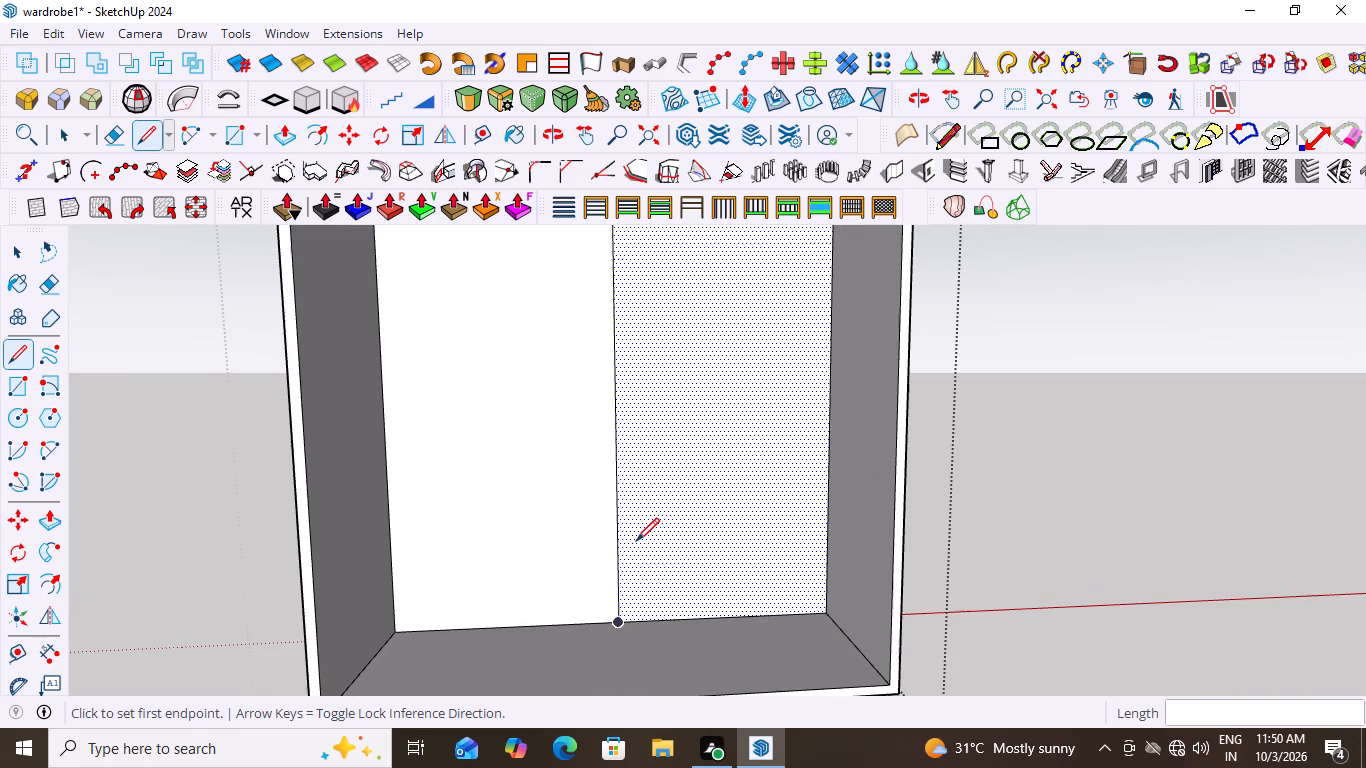
pyautogui.press('space')
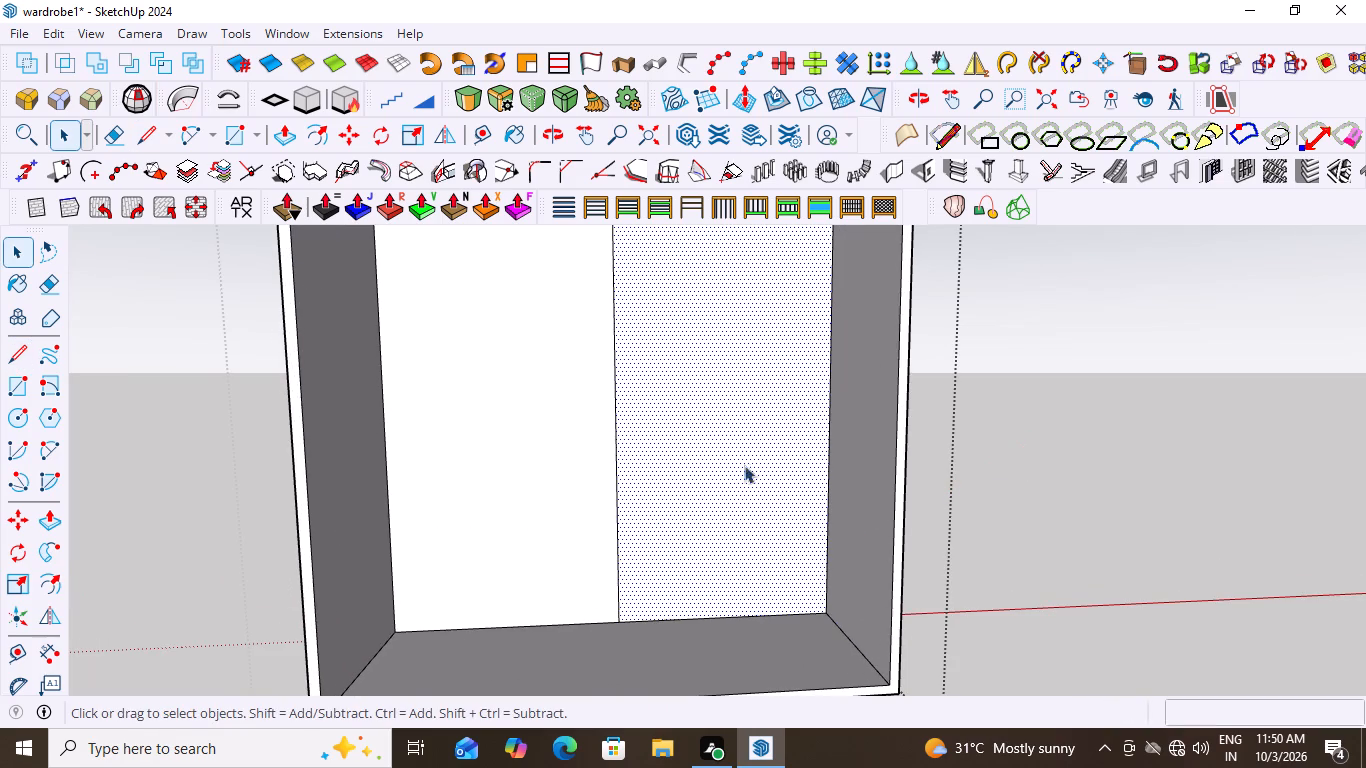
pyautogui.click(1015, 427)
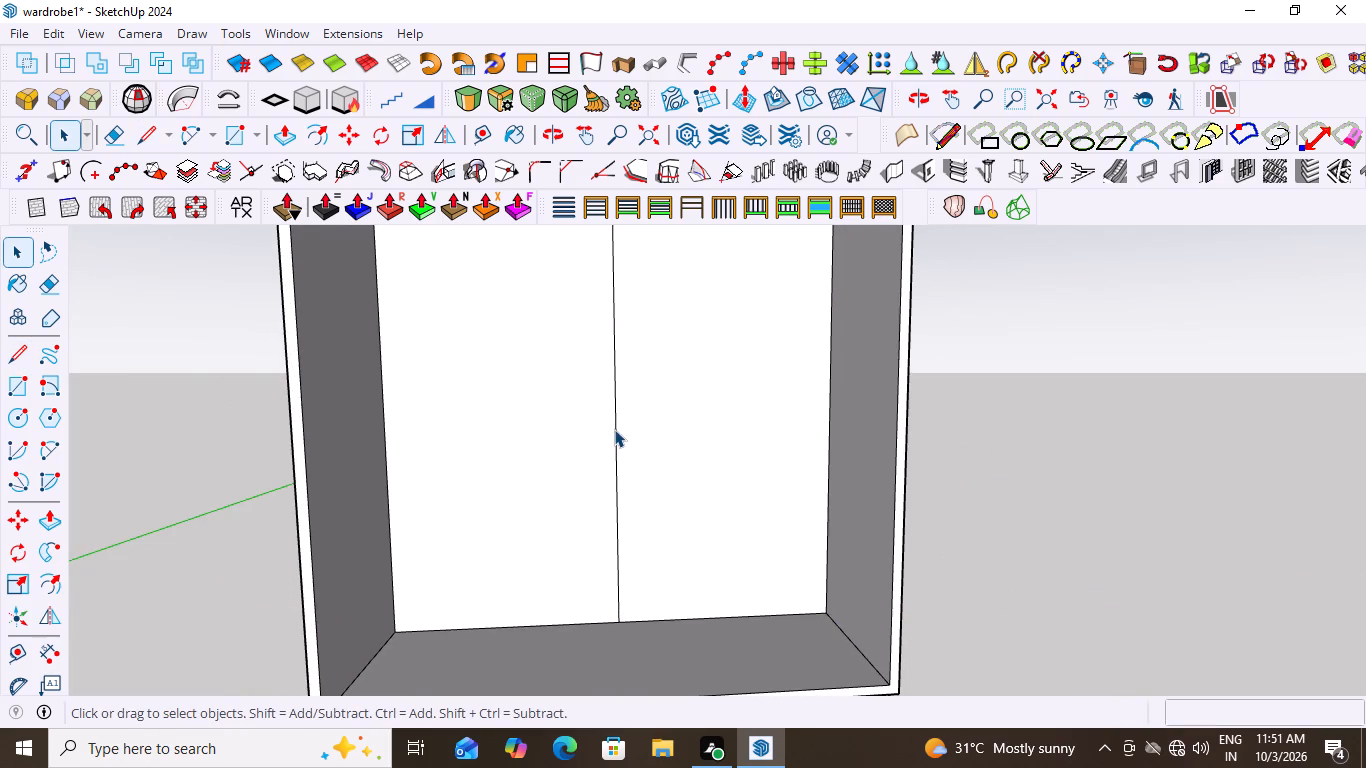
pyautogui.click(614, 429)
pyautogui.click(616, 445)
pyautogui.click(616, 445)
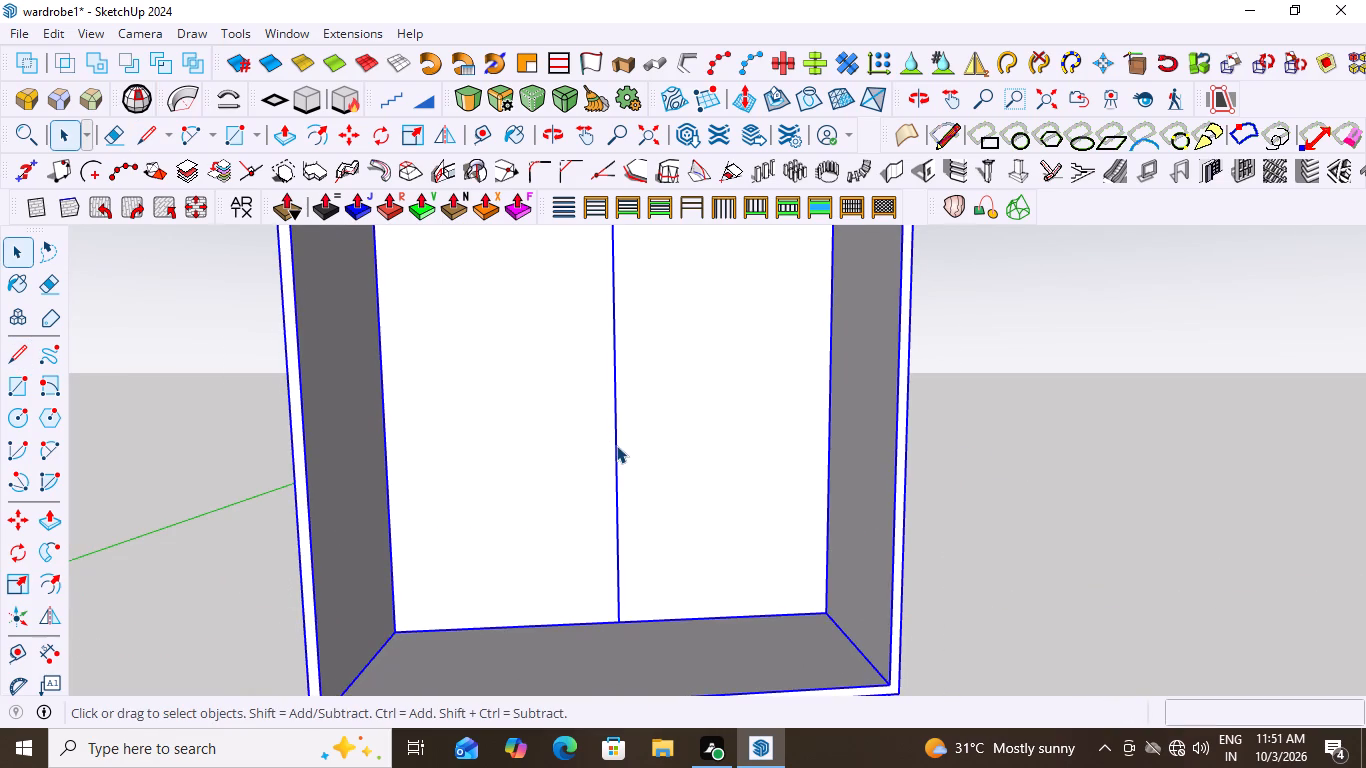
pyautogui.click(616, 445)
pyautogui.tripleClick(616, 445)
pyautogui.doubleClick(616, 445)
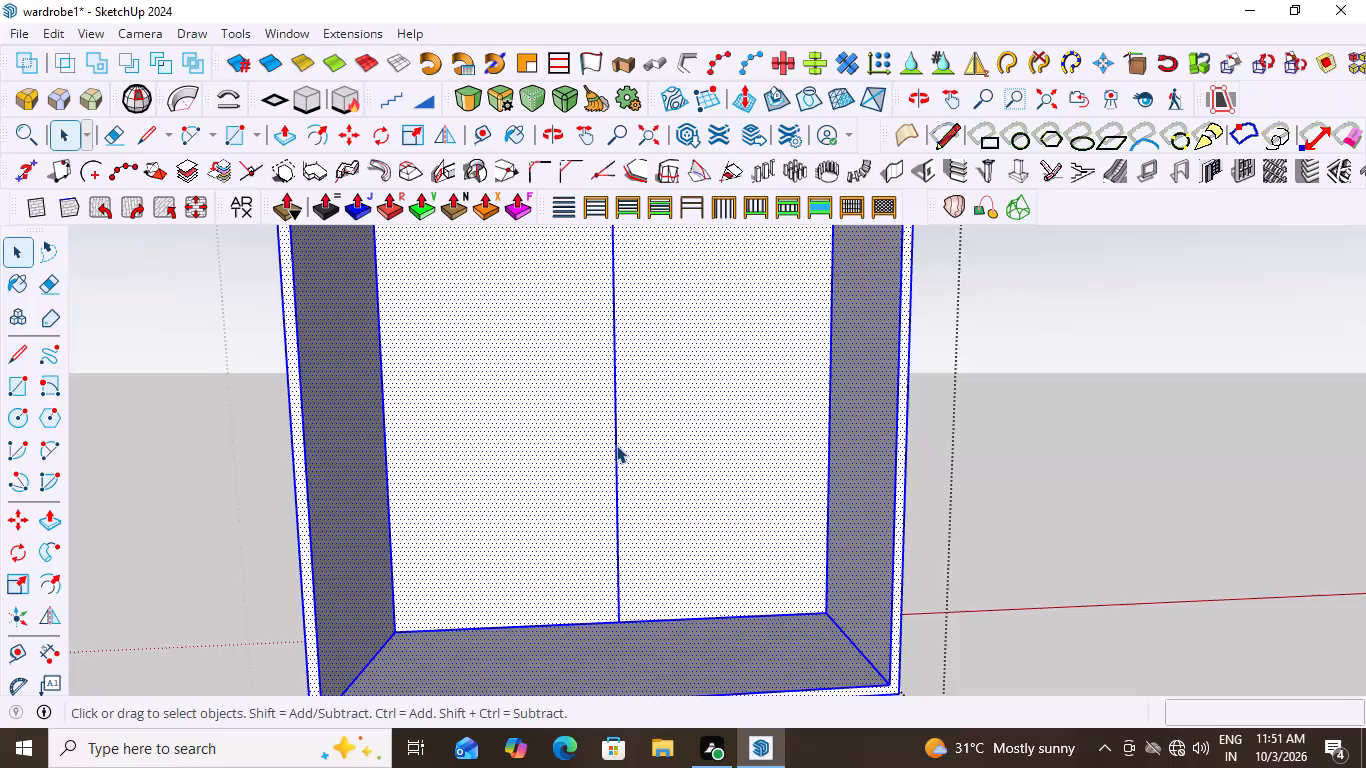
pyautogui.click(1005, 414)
# Reopen the carcass group and copy the vertical centre line 0.5" to its left along the back panel's bottom edge.
pyautogui.click(613, 451)
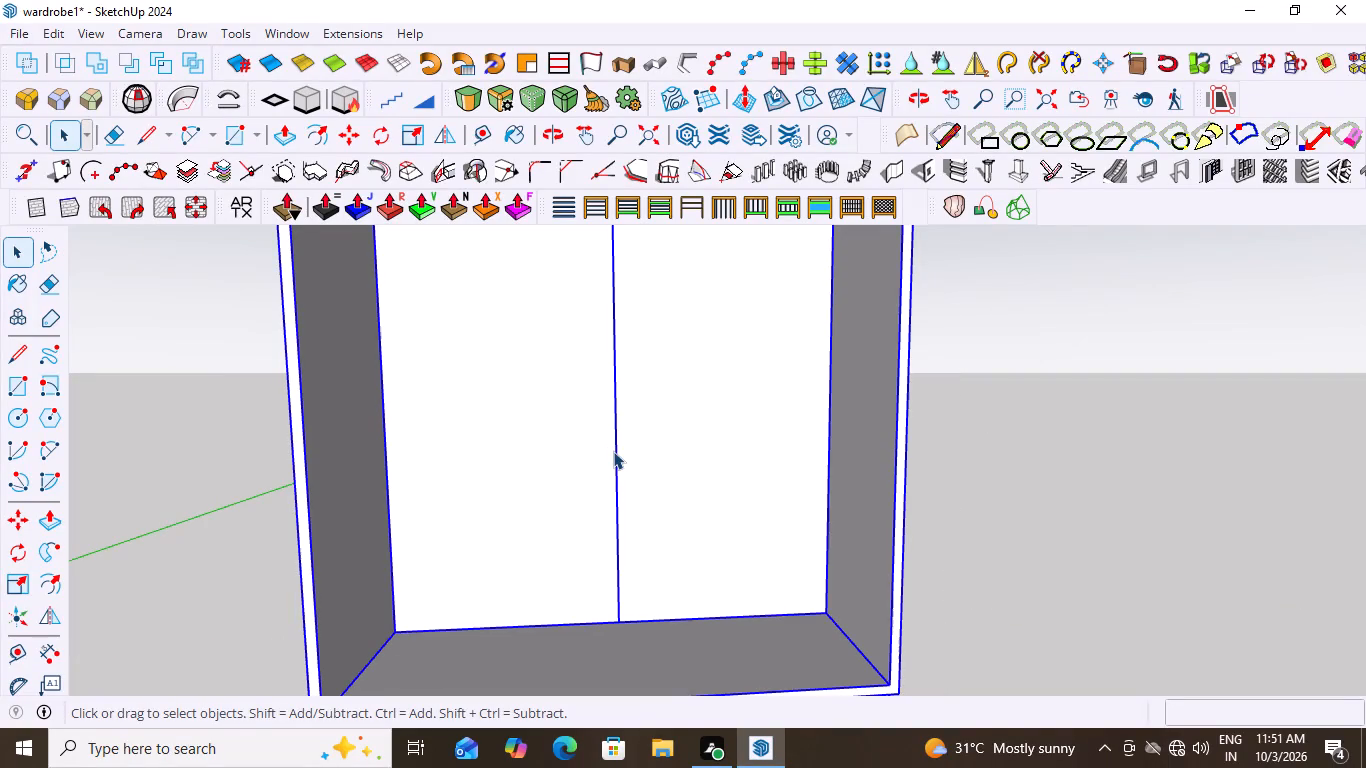
pyautogui.tripleClick(613, 451)
pyautogui.doubleClick(613, 451)
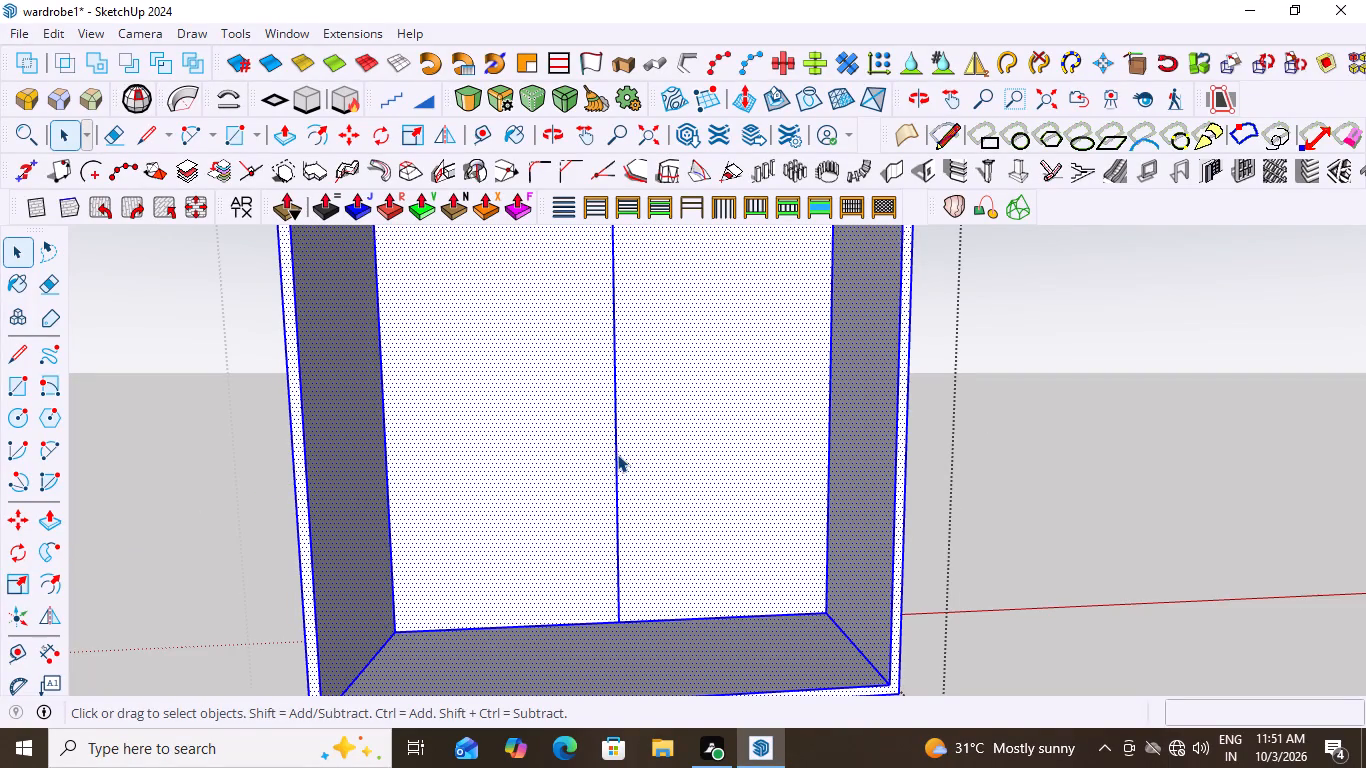
pyautogui.click(617, 452)
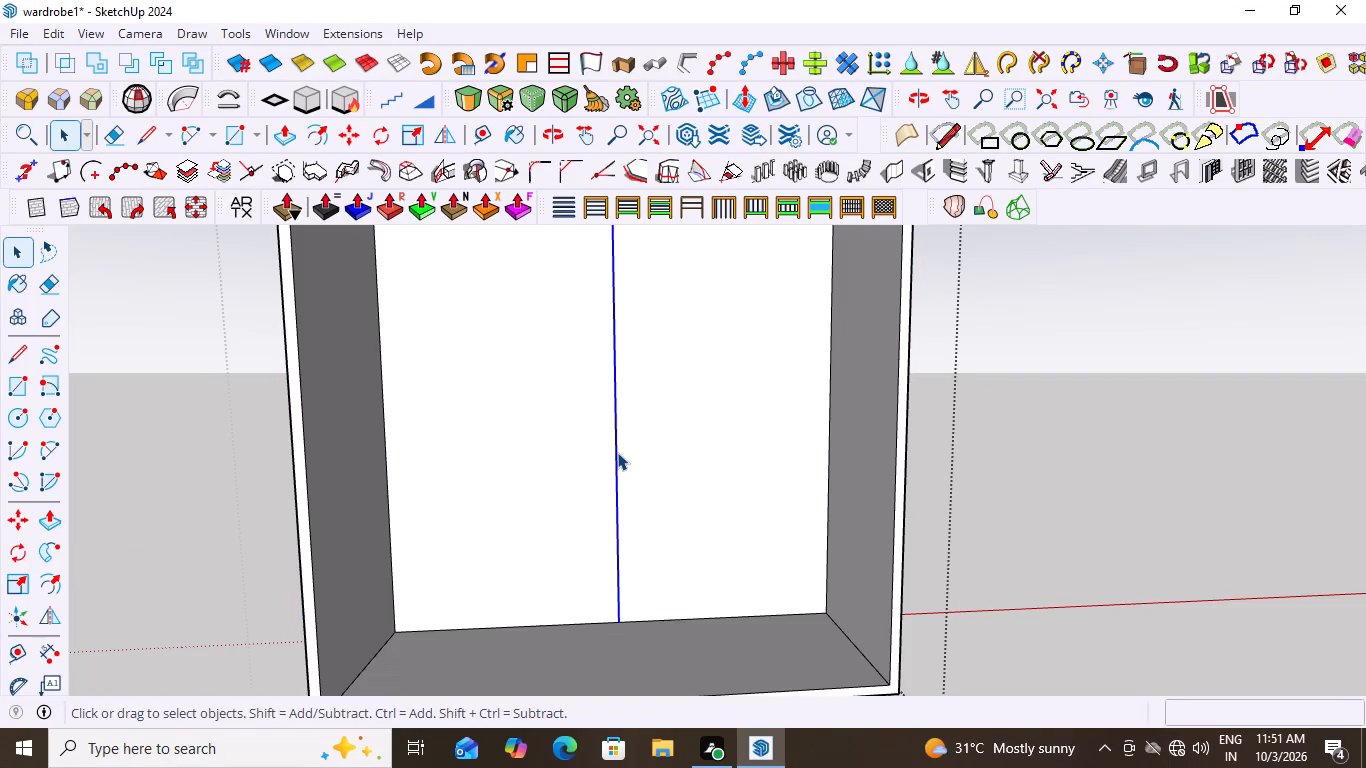
pyautogui.press('m')
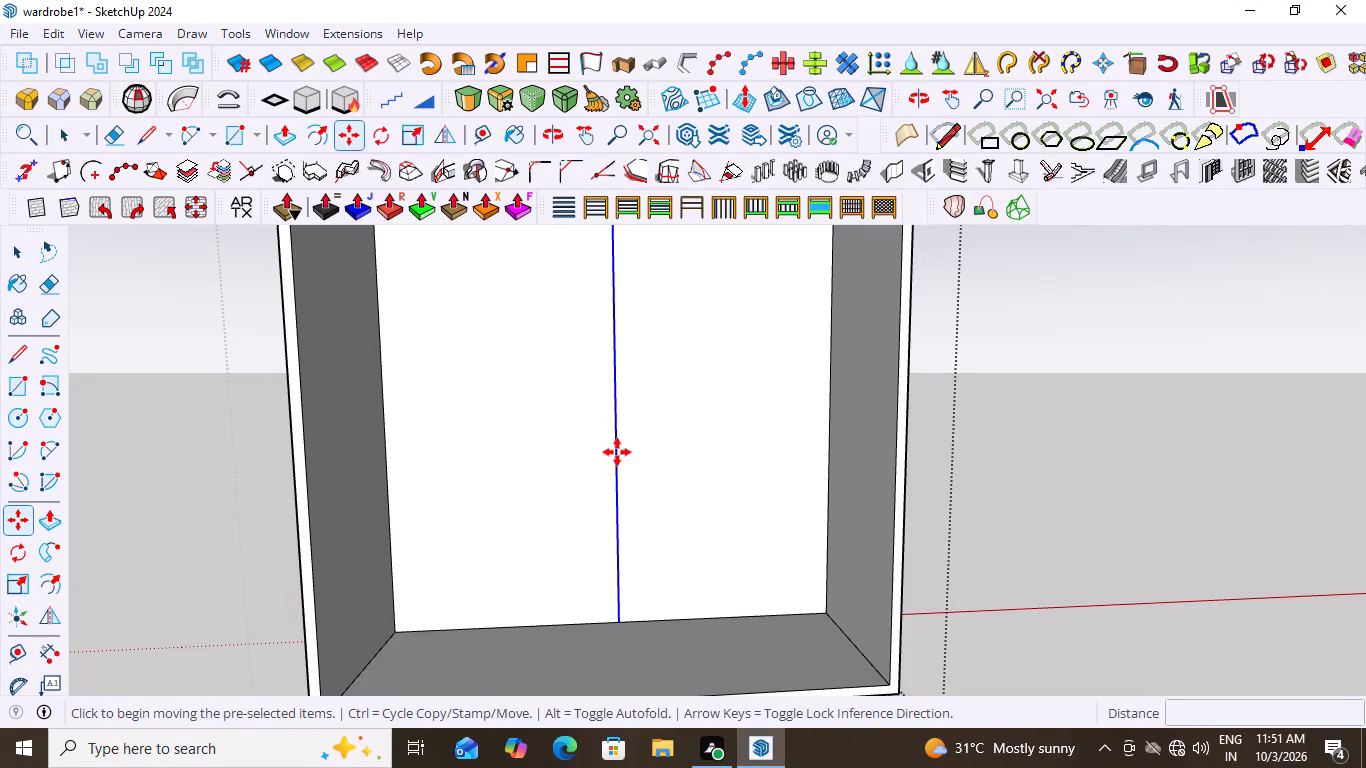
pyautogui.click(622, 623)
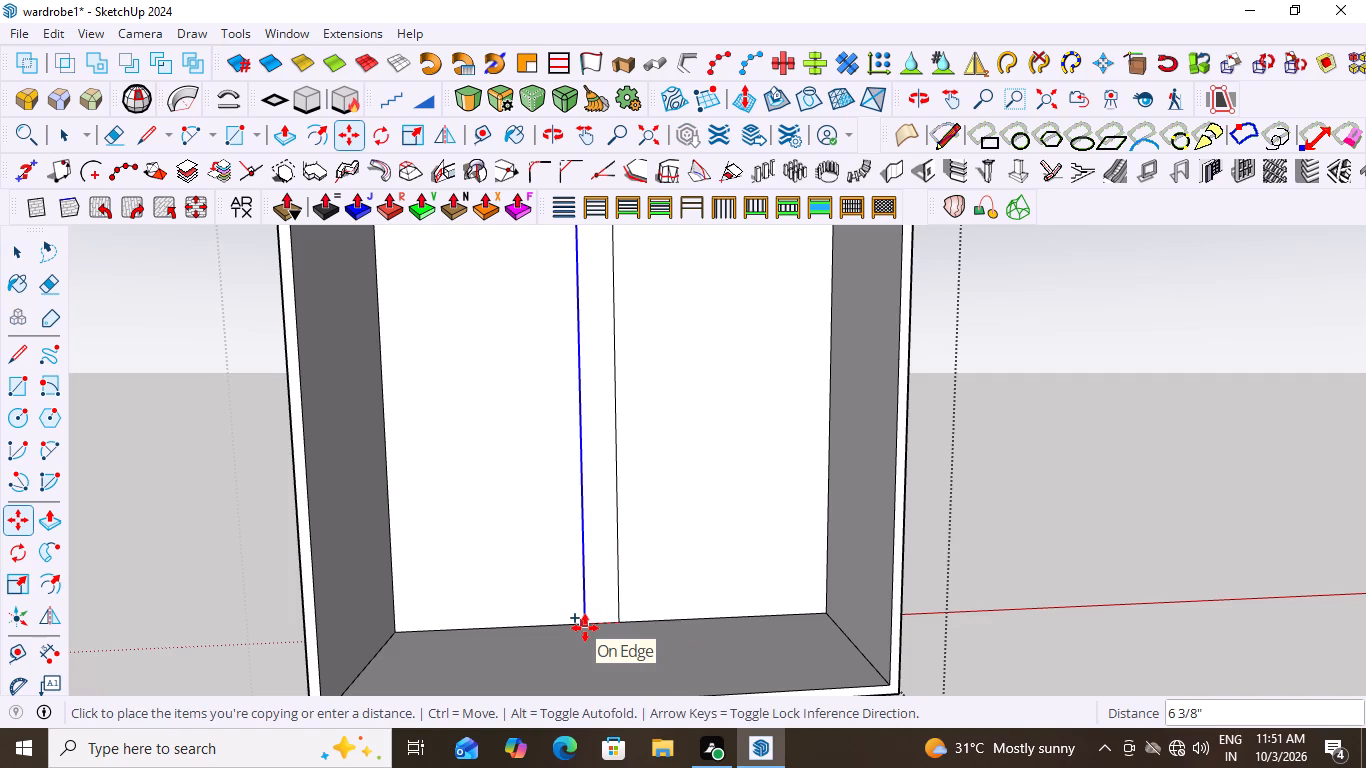
pyautogui.write('.5')
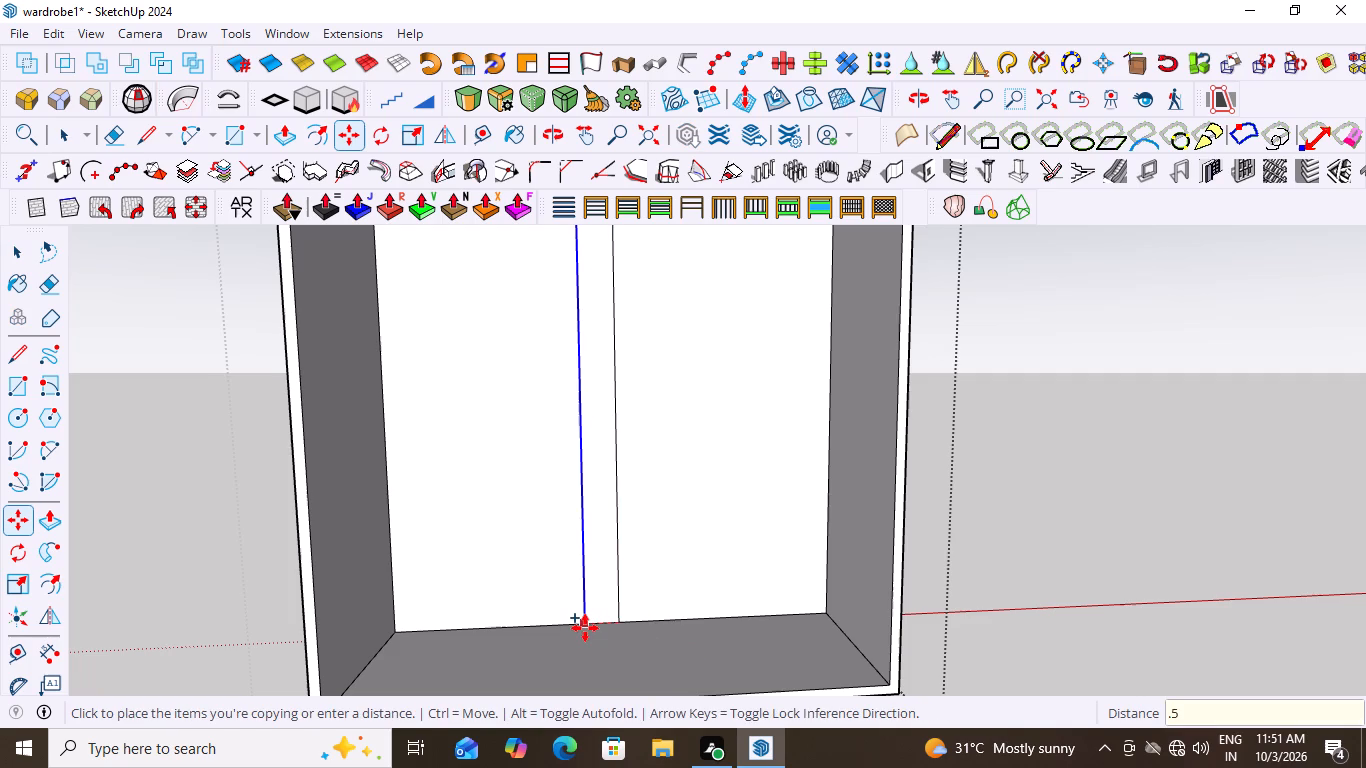
pyautogui.hotkey('shift', '"')
pyautogui.press('Return')
# Copy the left vertical line 1" to its right along the back panel's bottom edge.
pyautogui.scroll(5, 641, 649)
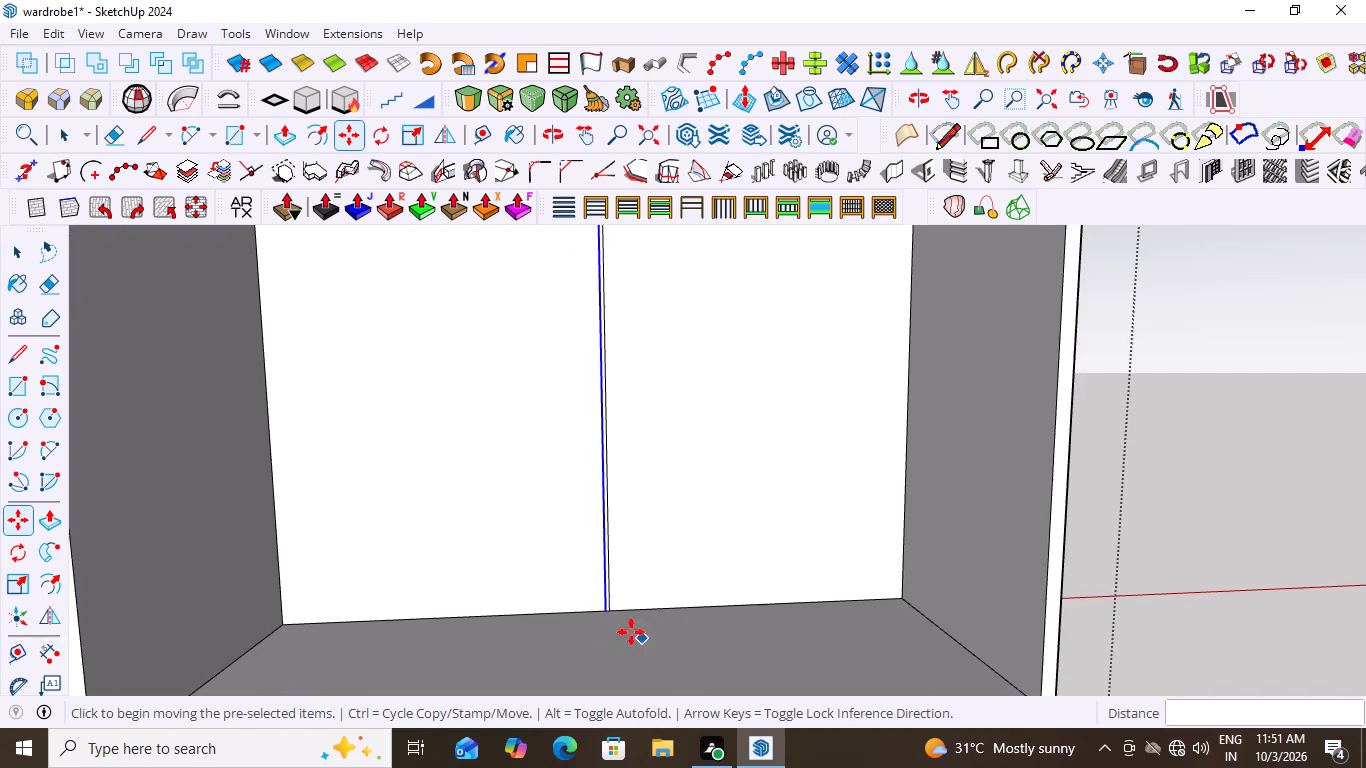
pyautogui.scroll(8, 631, 632)
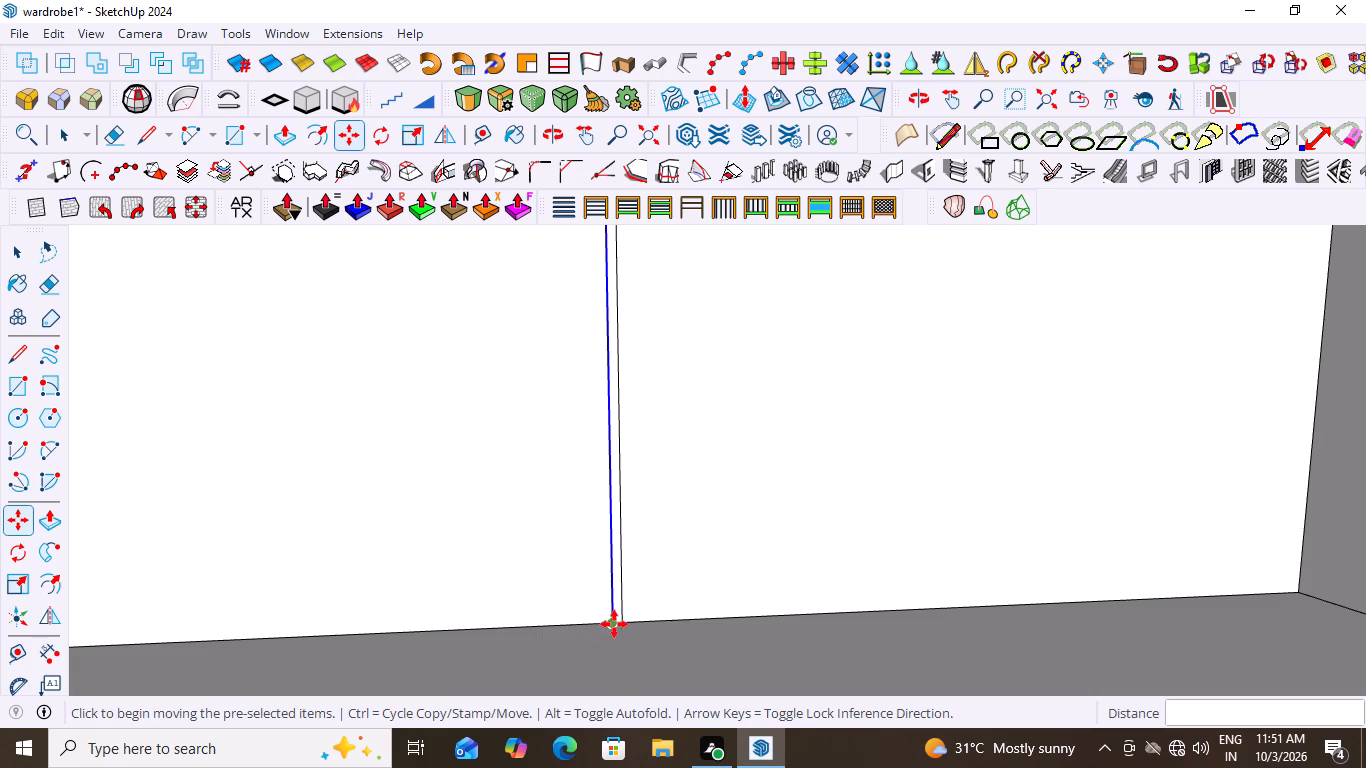
pyautogui.click(614, 624)
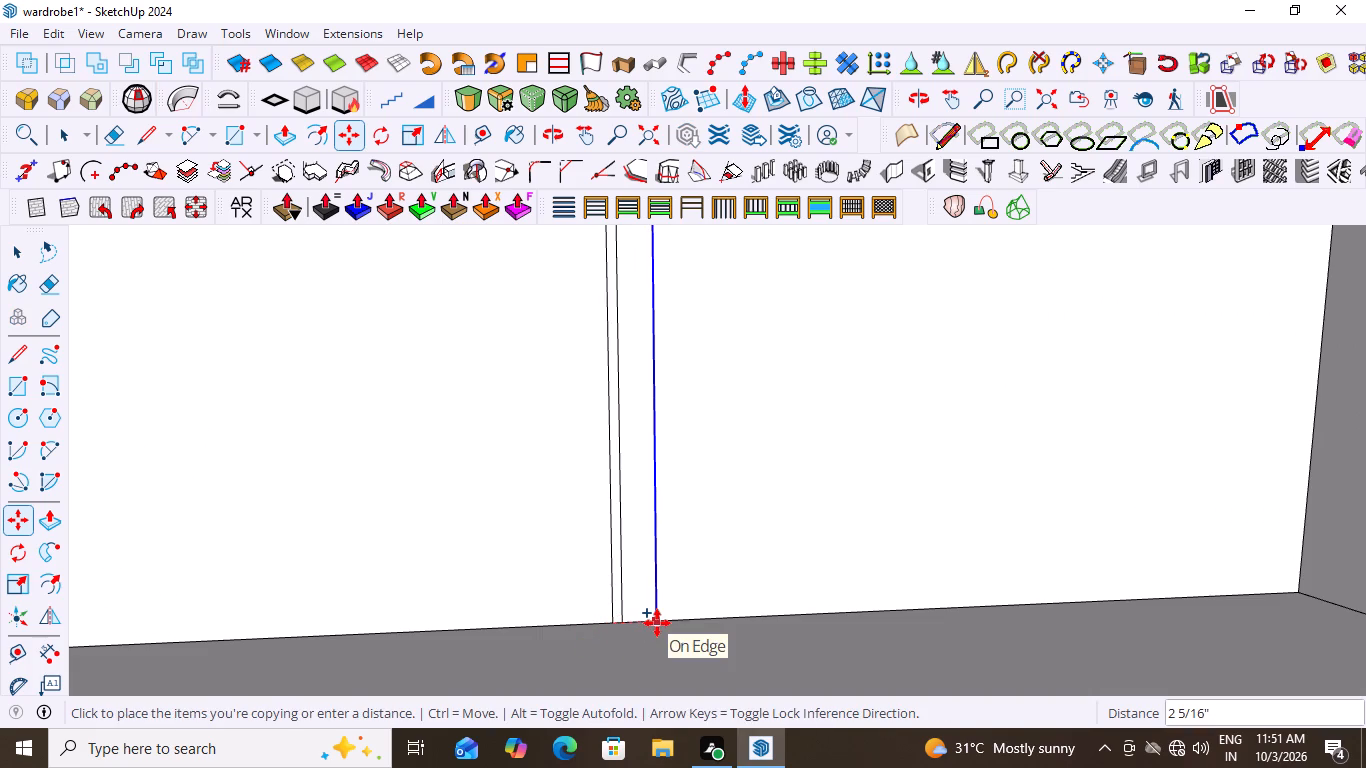
pyautogui.press('1')
pyautogui.hotkey('shift', '"')
pyautogui.press('Return')
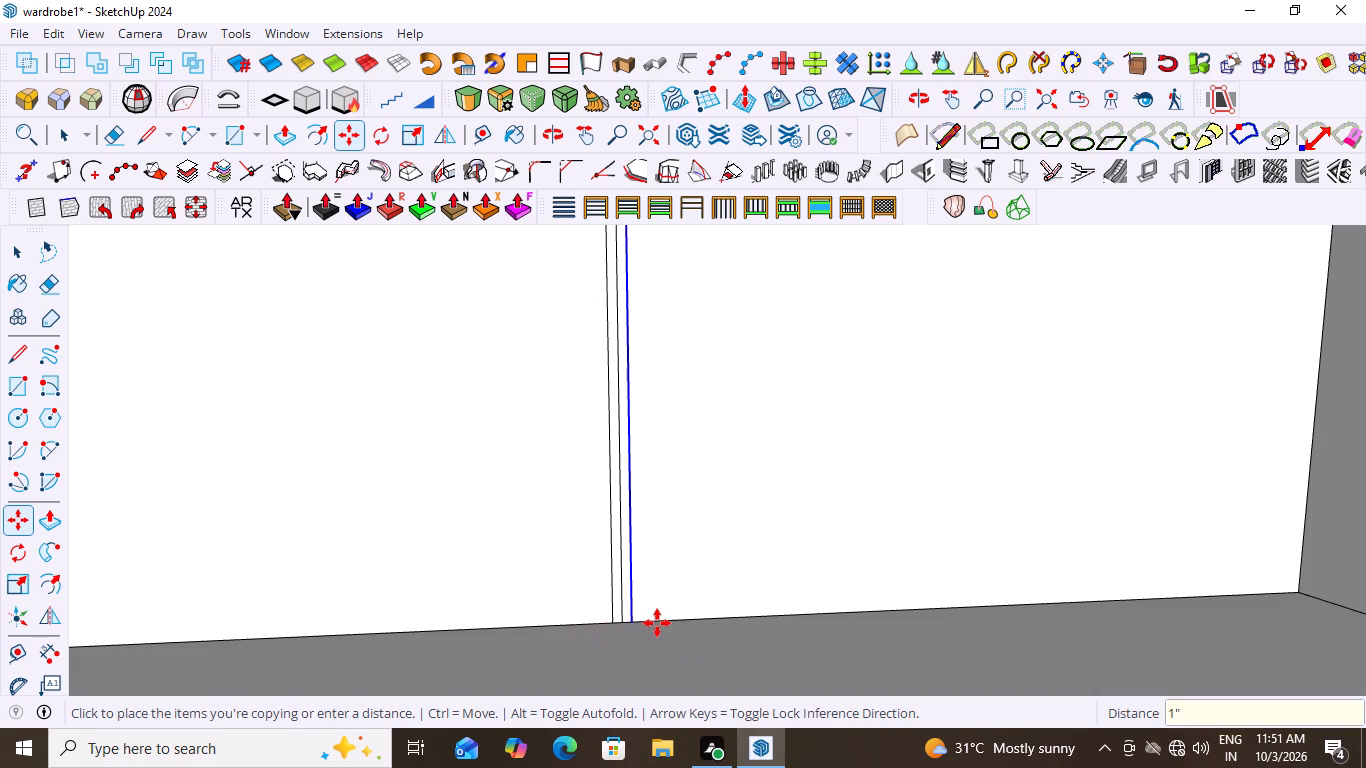
pyautogui.scroll(-20, 682, 575)
pyautogui.scroll(-2, 682, 575)
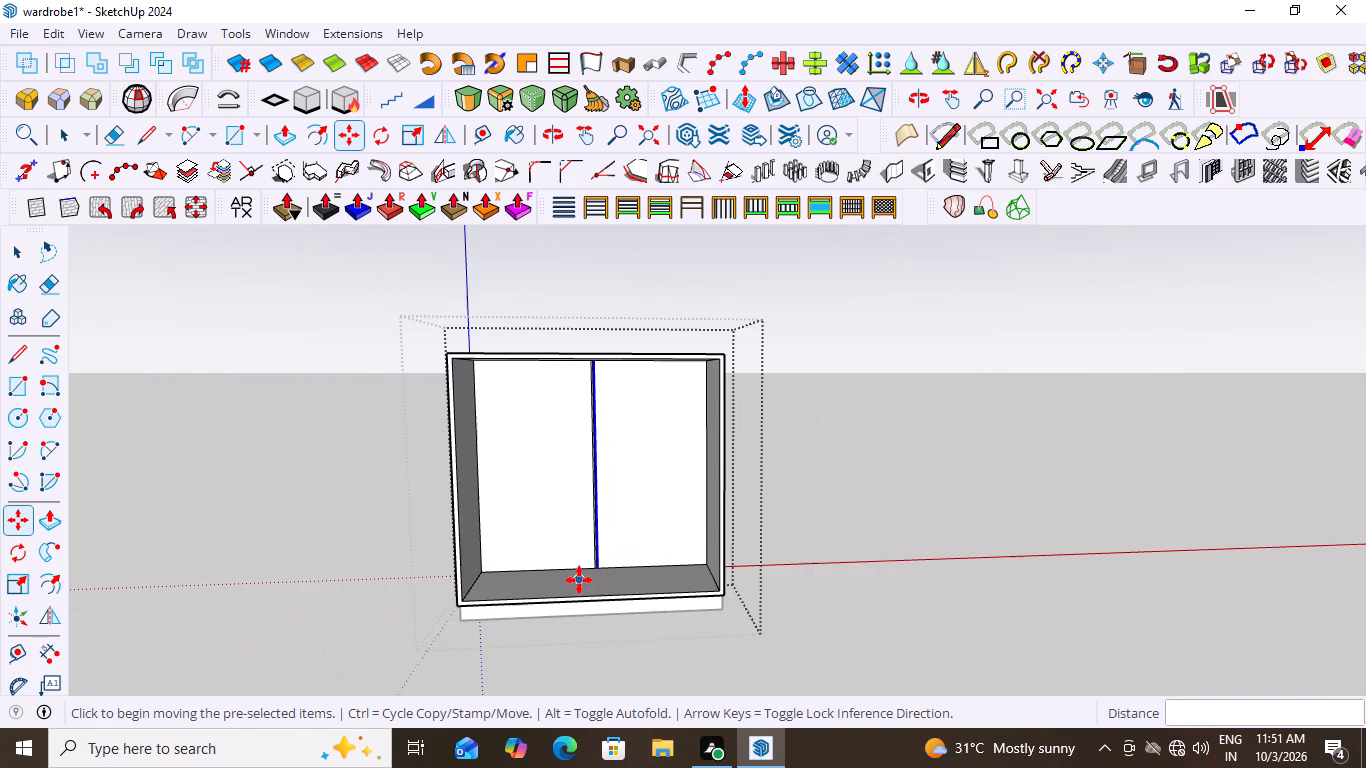
# Delete the original centre line between the two offset lines on the back panel.
pyautogui.press('space')
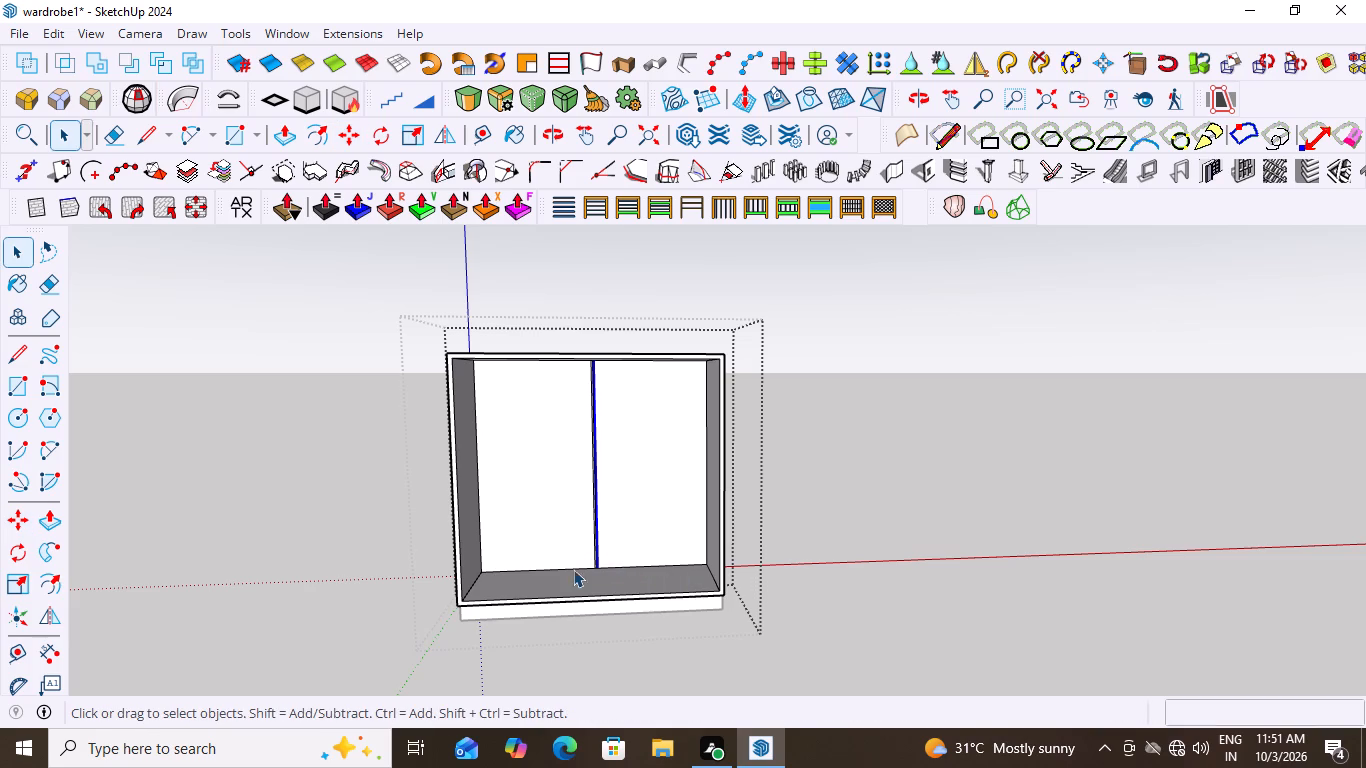
pyautogui.scroll(20, 580, 566)
pyautogui.scroll(3, 580, 566)
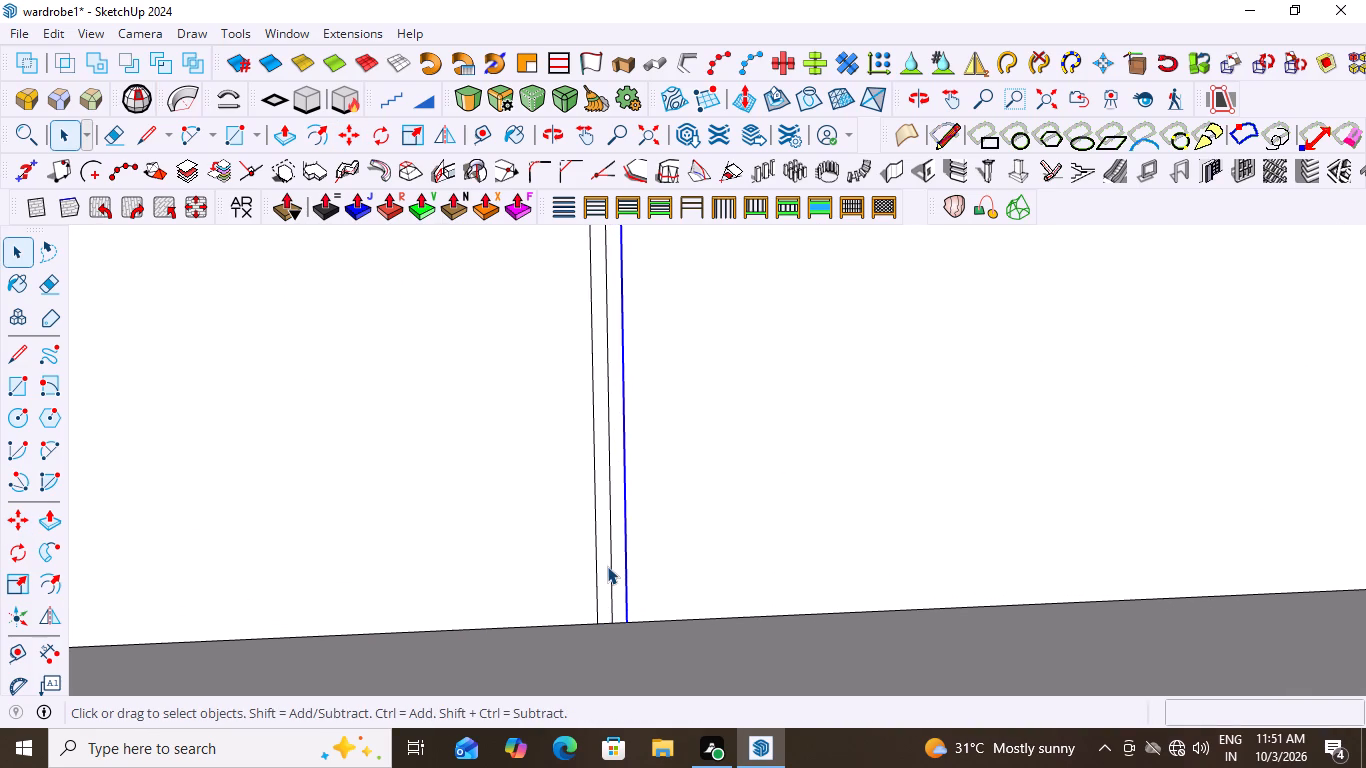
pyautogui.click(607, 566)
pyautogui.click(612, 569)
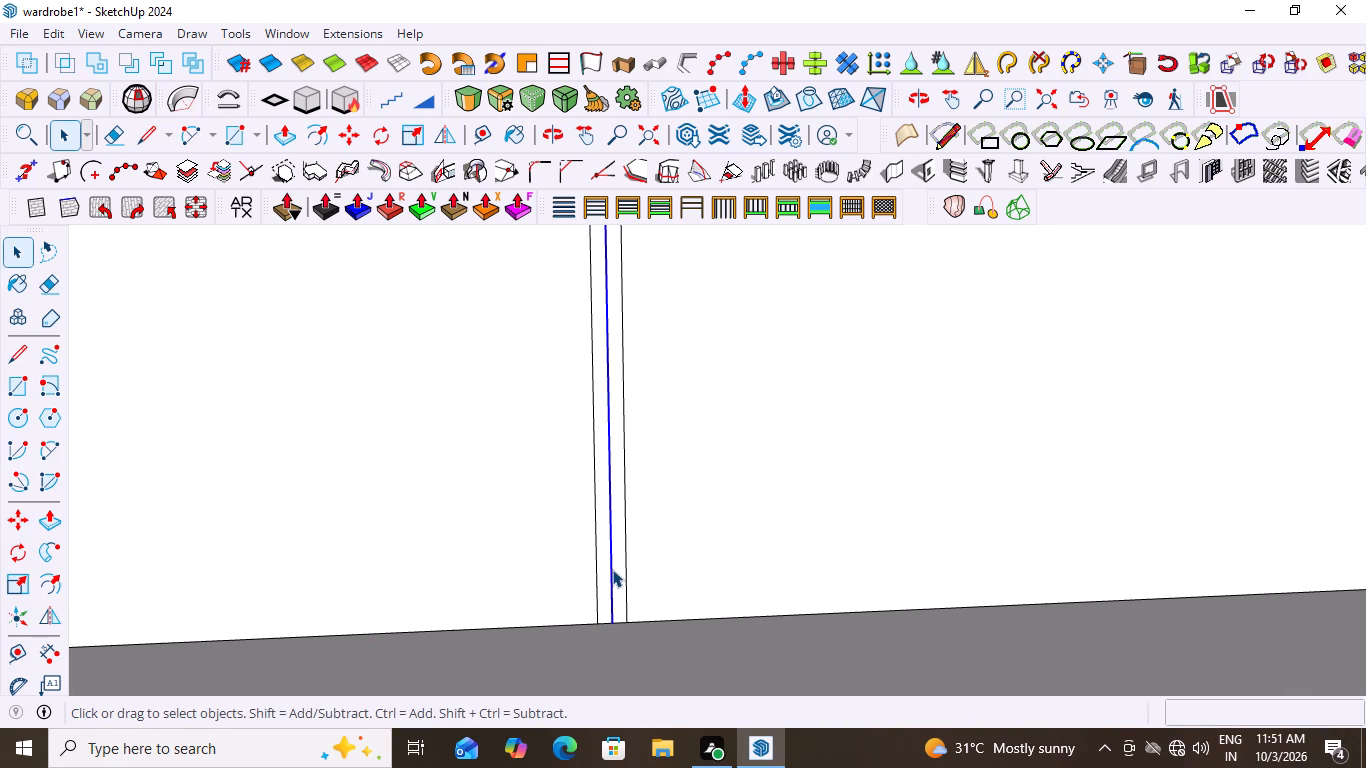
pyautogui.press('Delete')
# Extrude the narrow central strip 2' 10 1/2" from the back panel to the carcass's front edge as a partition.
pyautogui.scroll(-4, 617, 506)
pyautogui.click(612, 515)
pyautogui.scroll(-2, 614, 491)
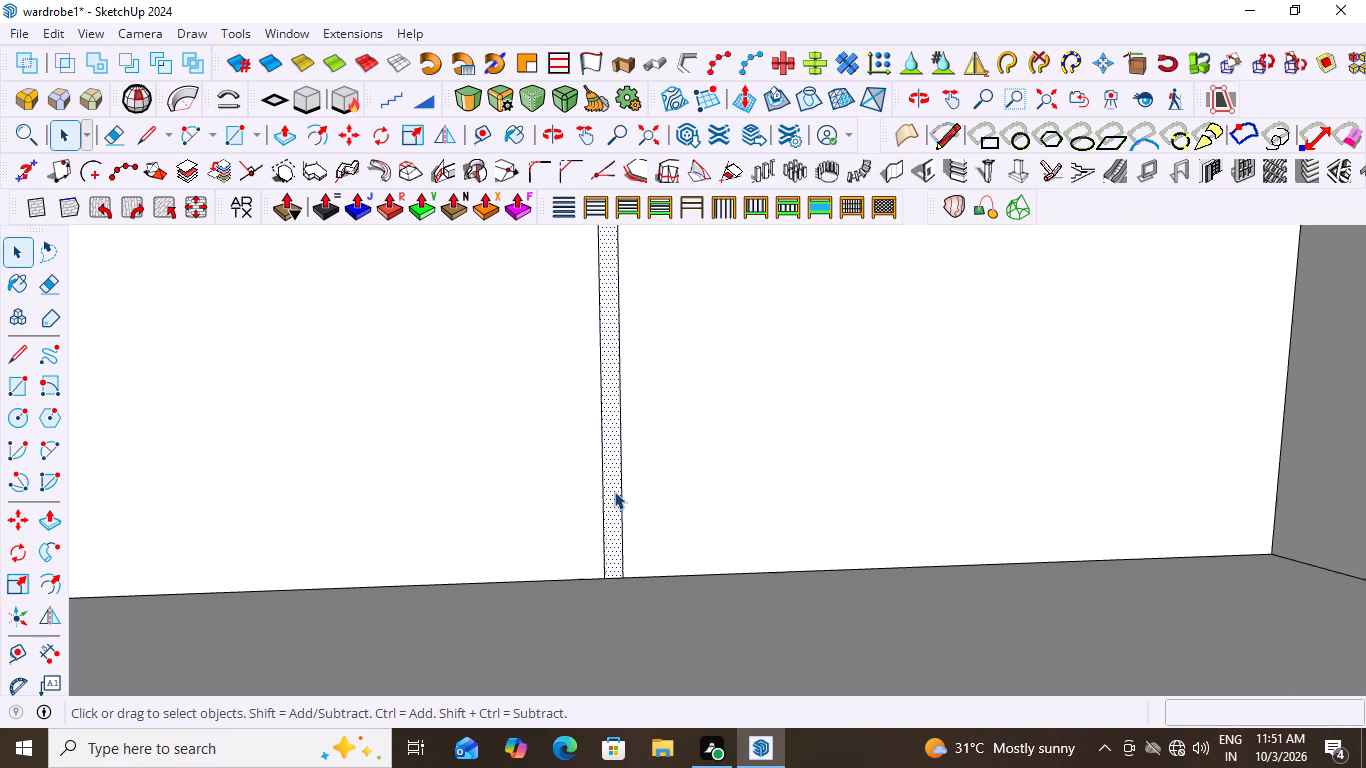
pyautogui.scroll(-11, 614, 491)
pyautogui.scroll(3, 609, 481)
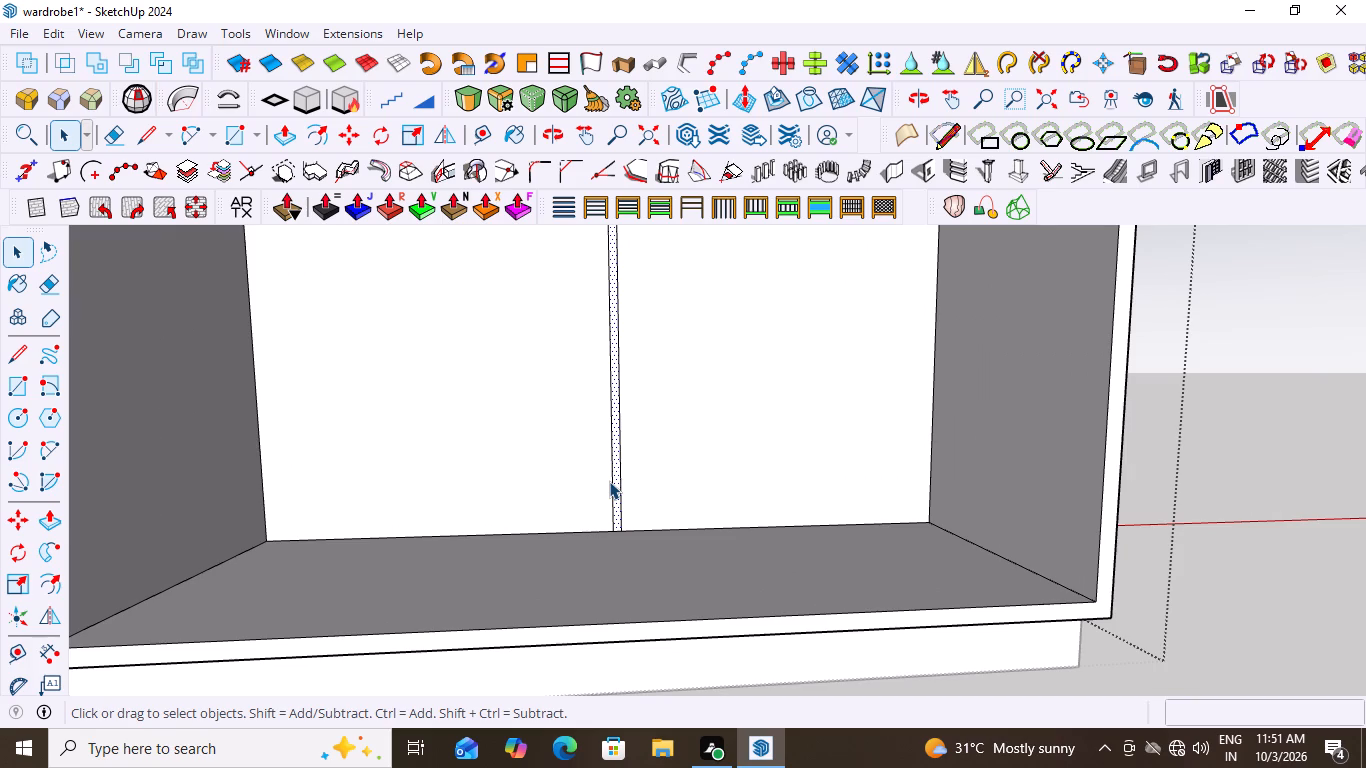
pyautogui.press('p')
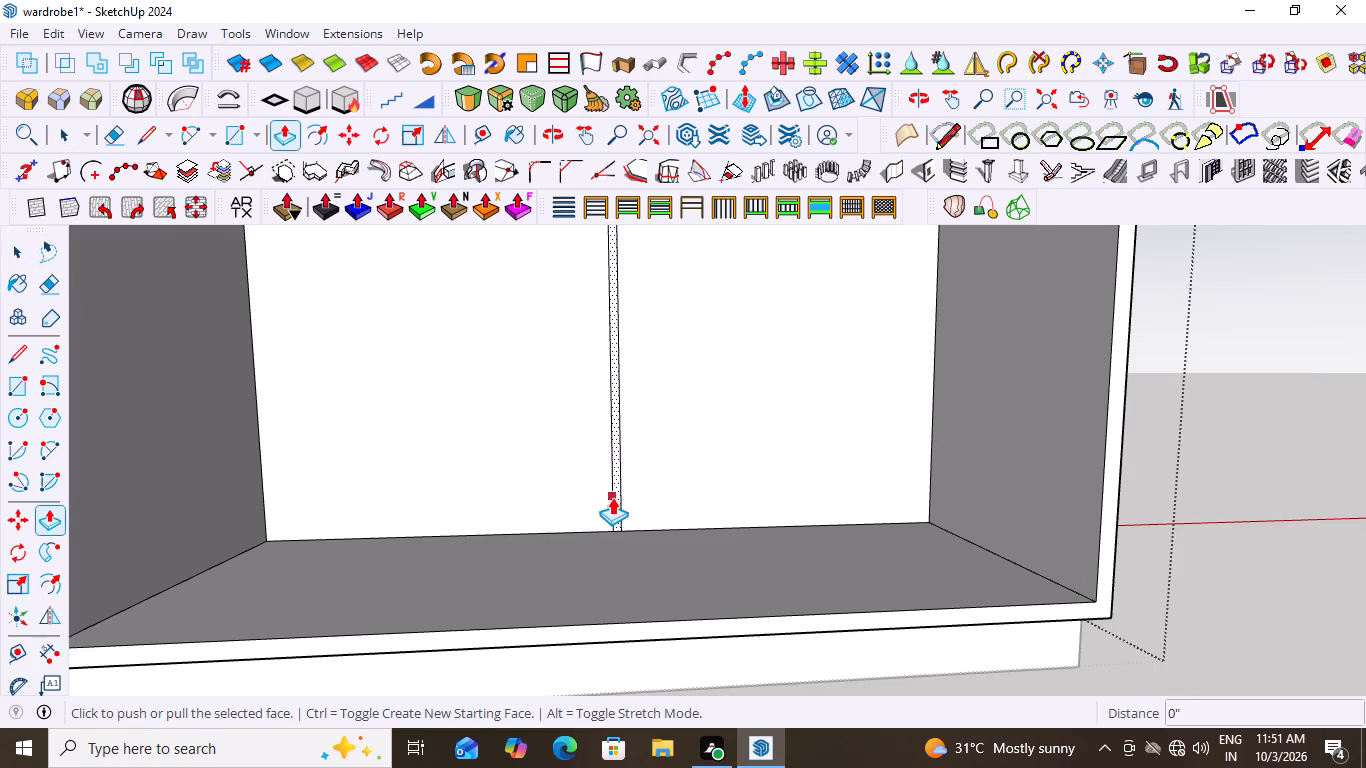
pyautogui.click(619, 496)
pyautogui.scroll(-2, 631, 585)
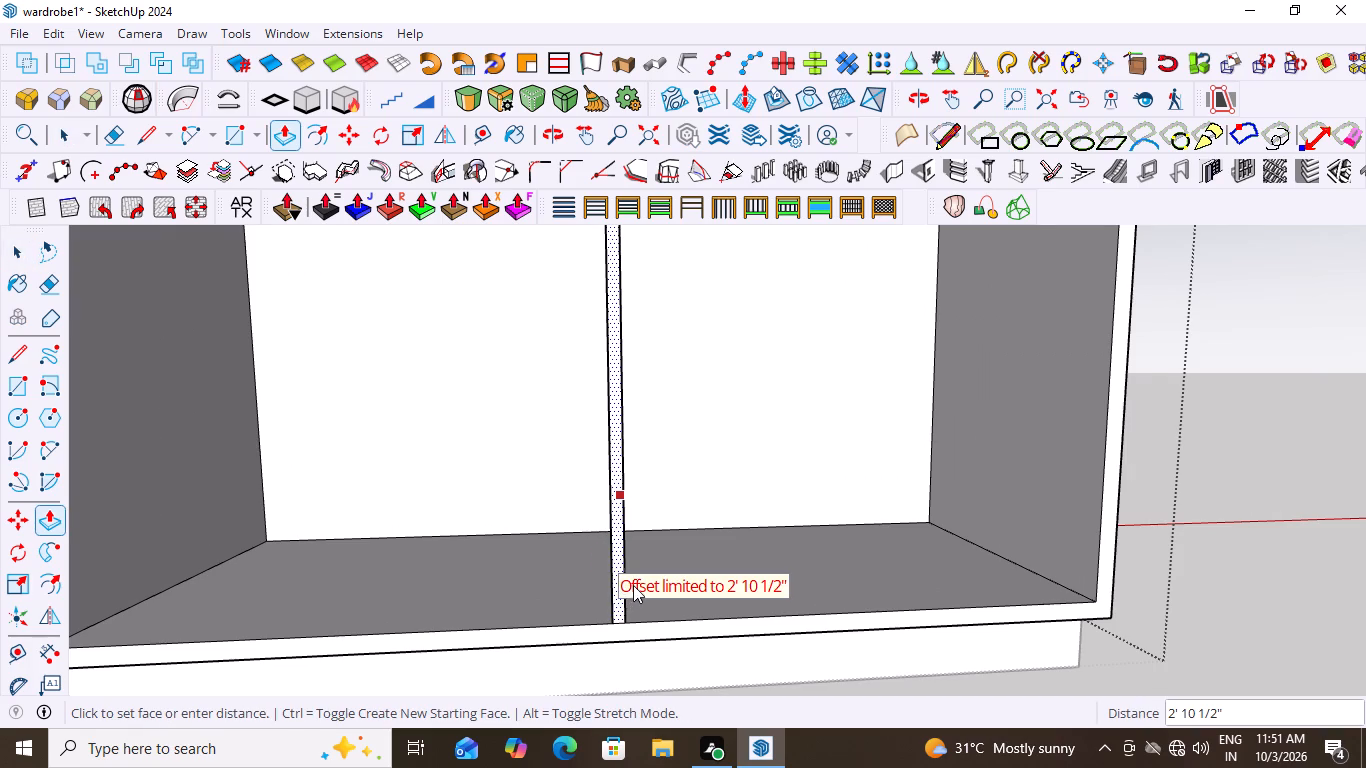
pyautogui.scroll(-1, 730, 627)
pyautogui.scroll(-2, 816, 636)
pyautogui.moveTo(821, 640); pyautogui.dragTo(603, 656, button='middle')
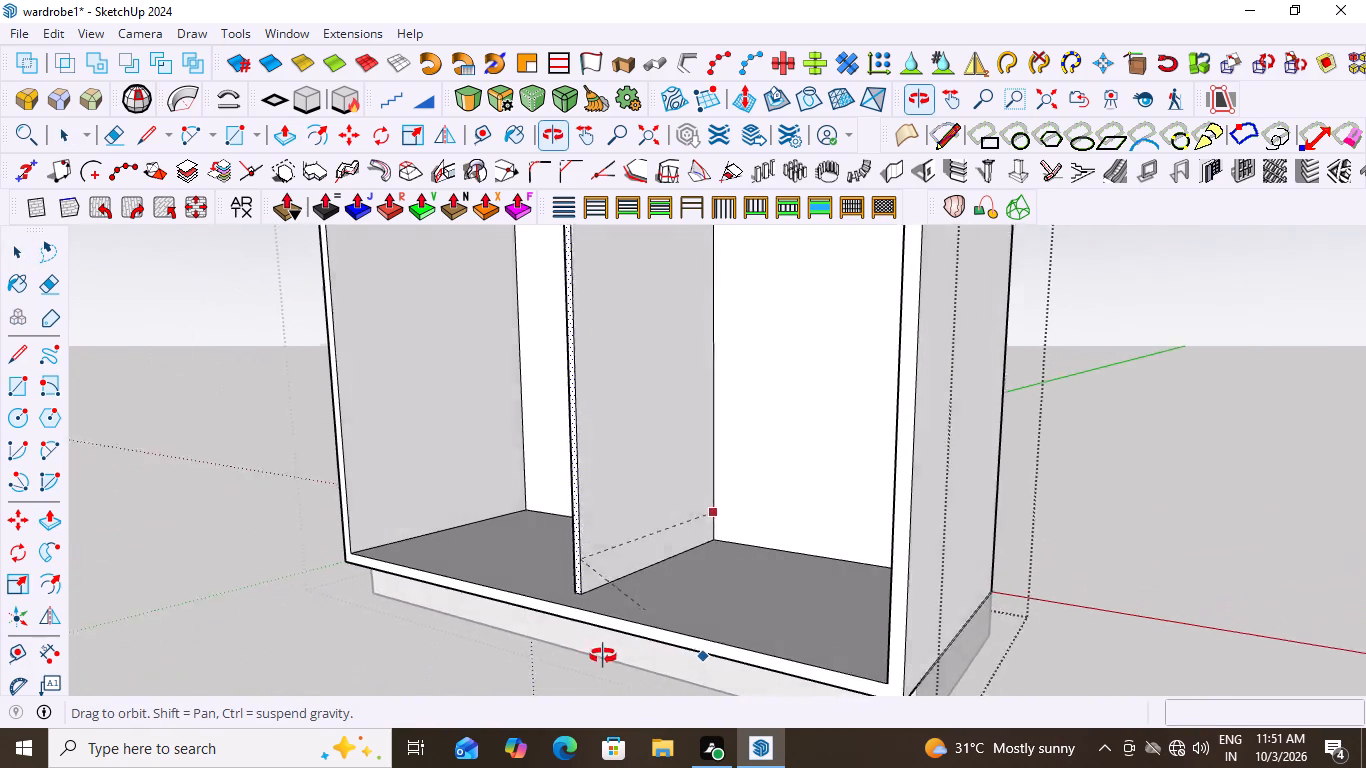
pyautogui.moveTo(603, 656); pyautogui.dragTo(992, 715, button='middle')
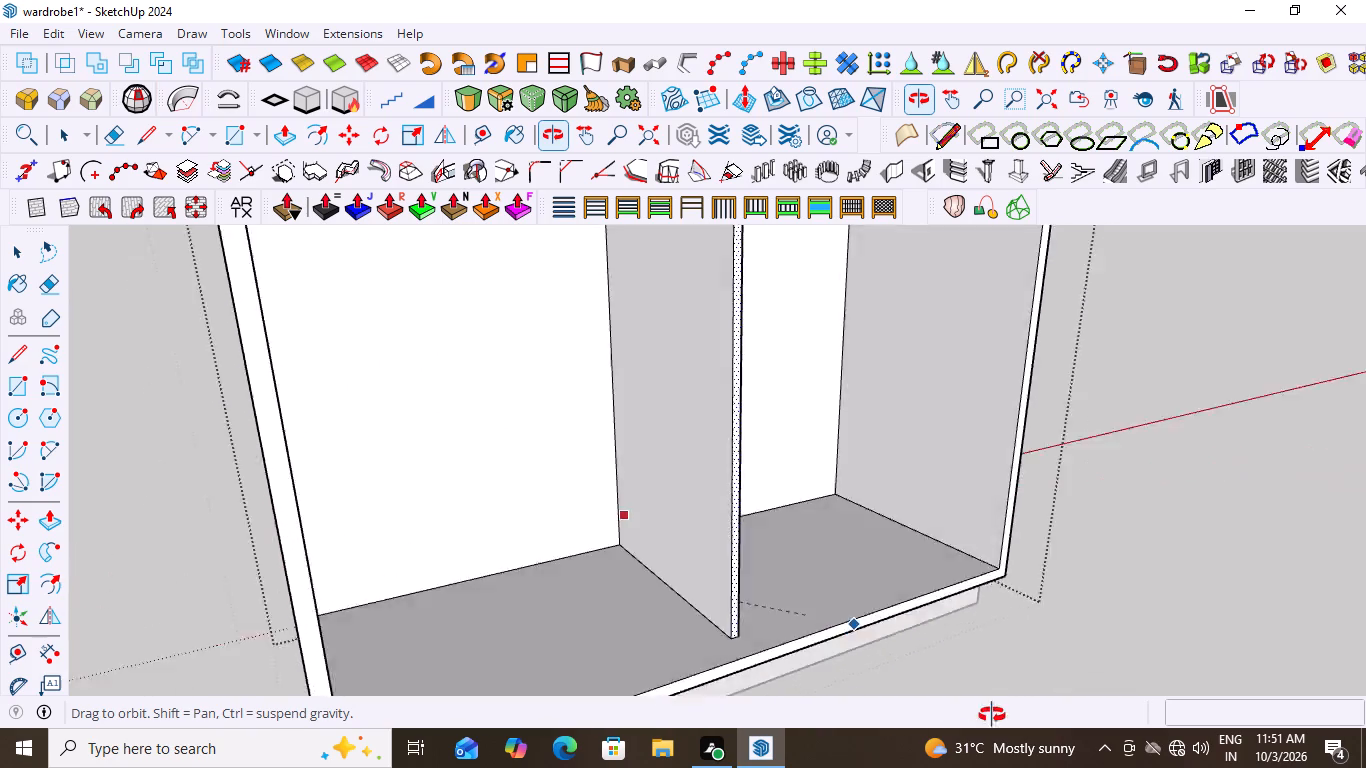
pyautogui.moveTo(992, 715); pyautogui.dragTo(1044, 721, button='middle')
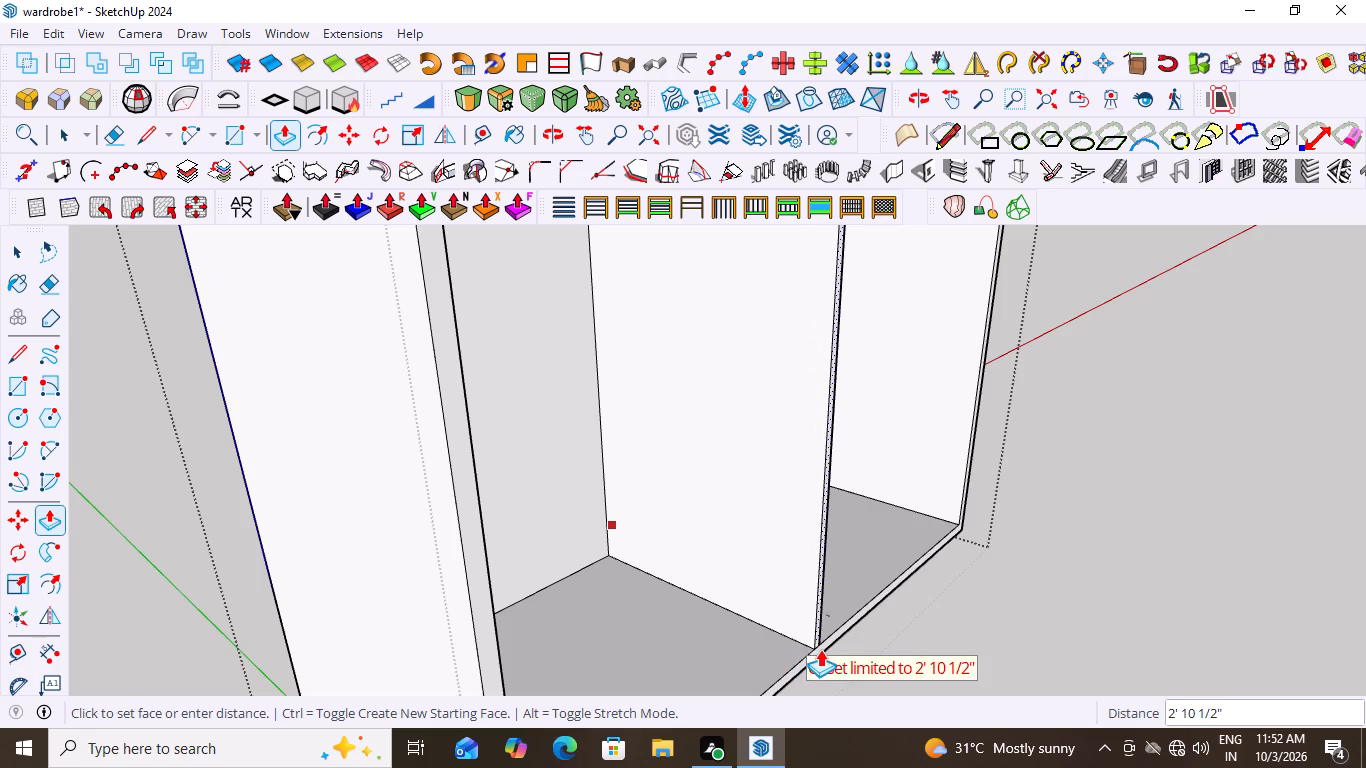
pyautogui.click(817, 640)
# Push the central partition's front face slightly back from the carcass's front edge.
pyautogui.scroll(2, 879, 630)
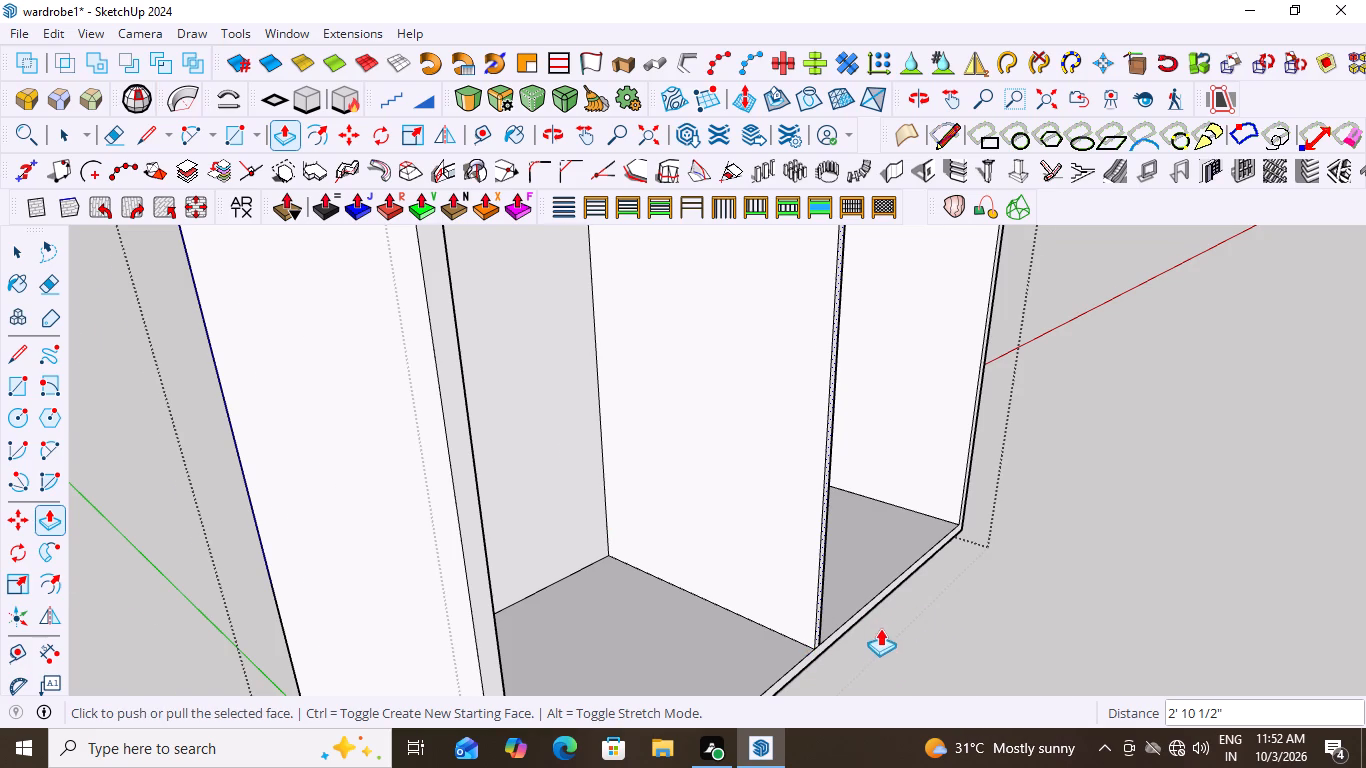
pyautogui.moveTo(931, 595); pyautogui.dragTo(585, 557, button='middle')
pyautogui.middleClick(585, 557)
pyautogui.scroll(3, 369, 502)
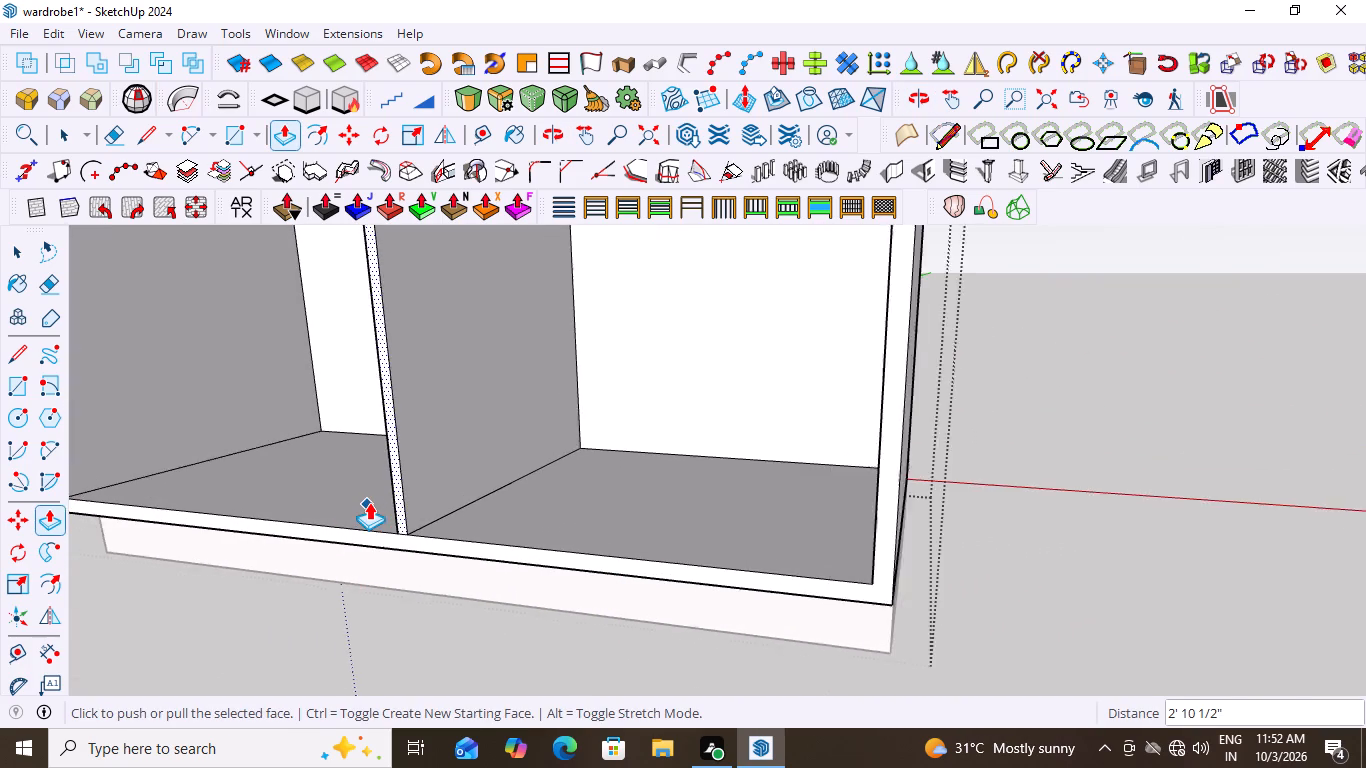
pyautogui.scroll(6, 369, 502)
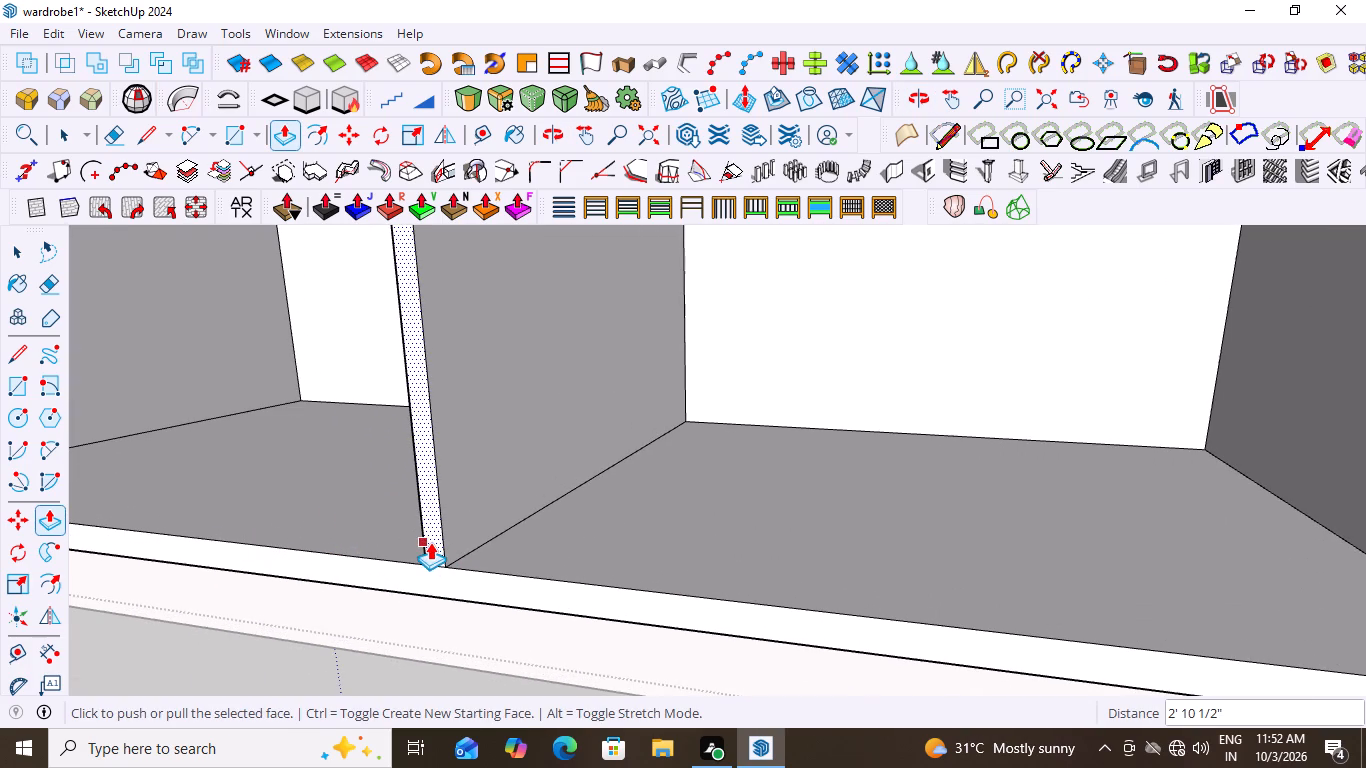
pyautogui.click(432, 542)
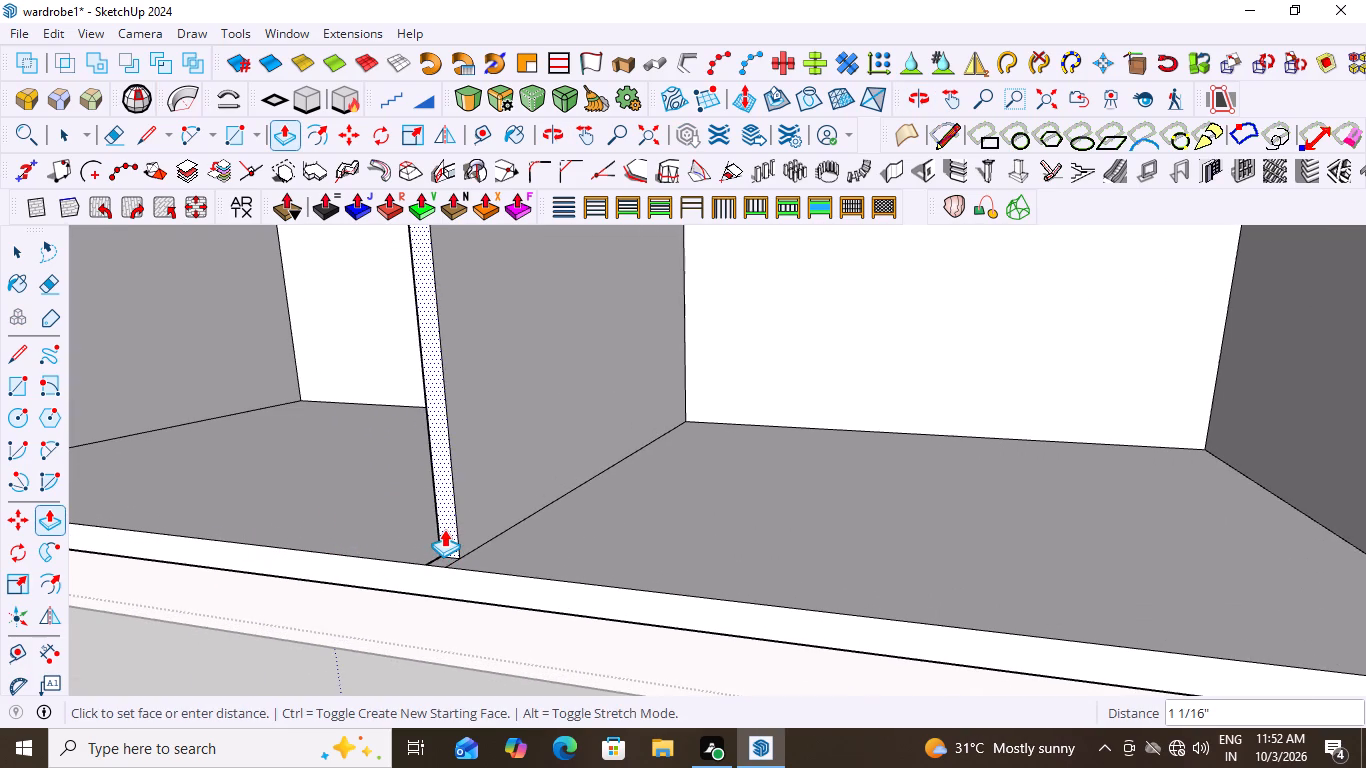
pyautogui.scroll(9, 444, 529)
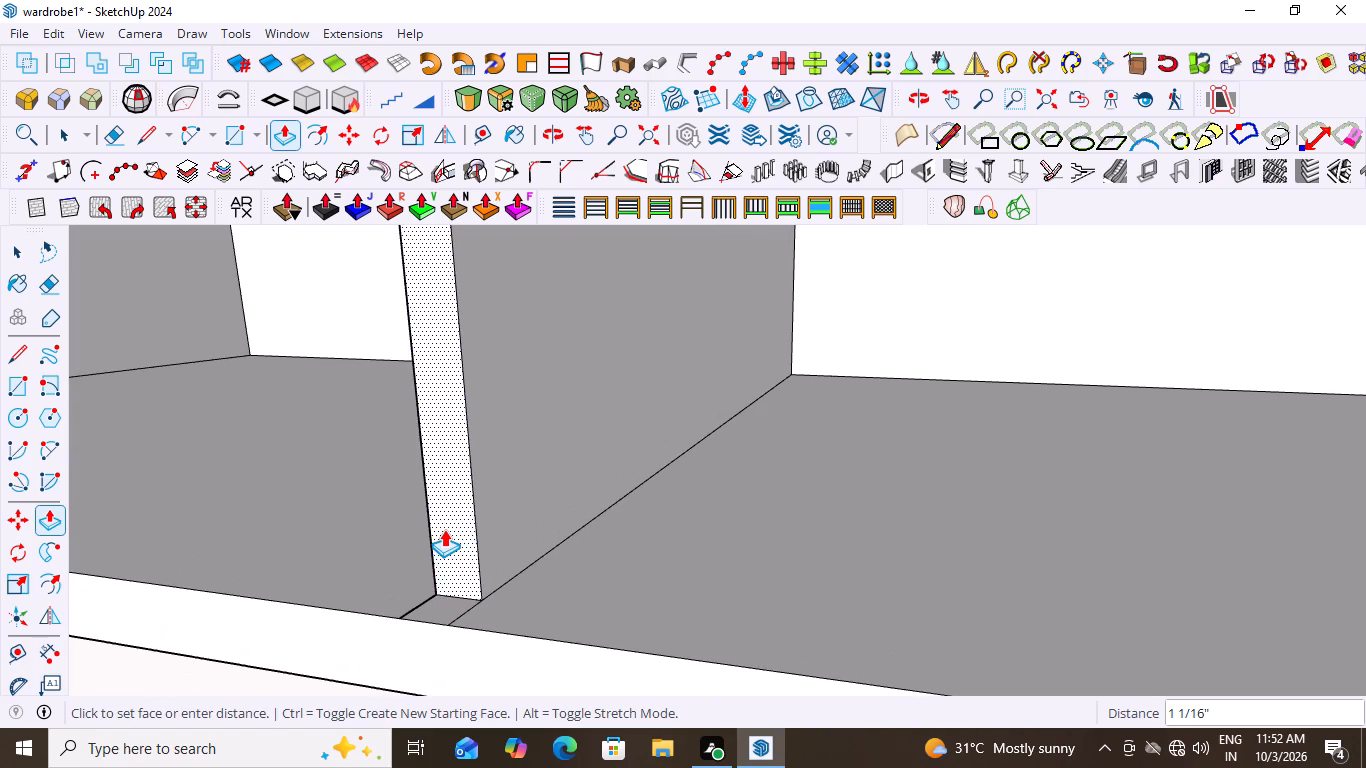
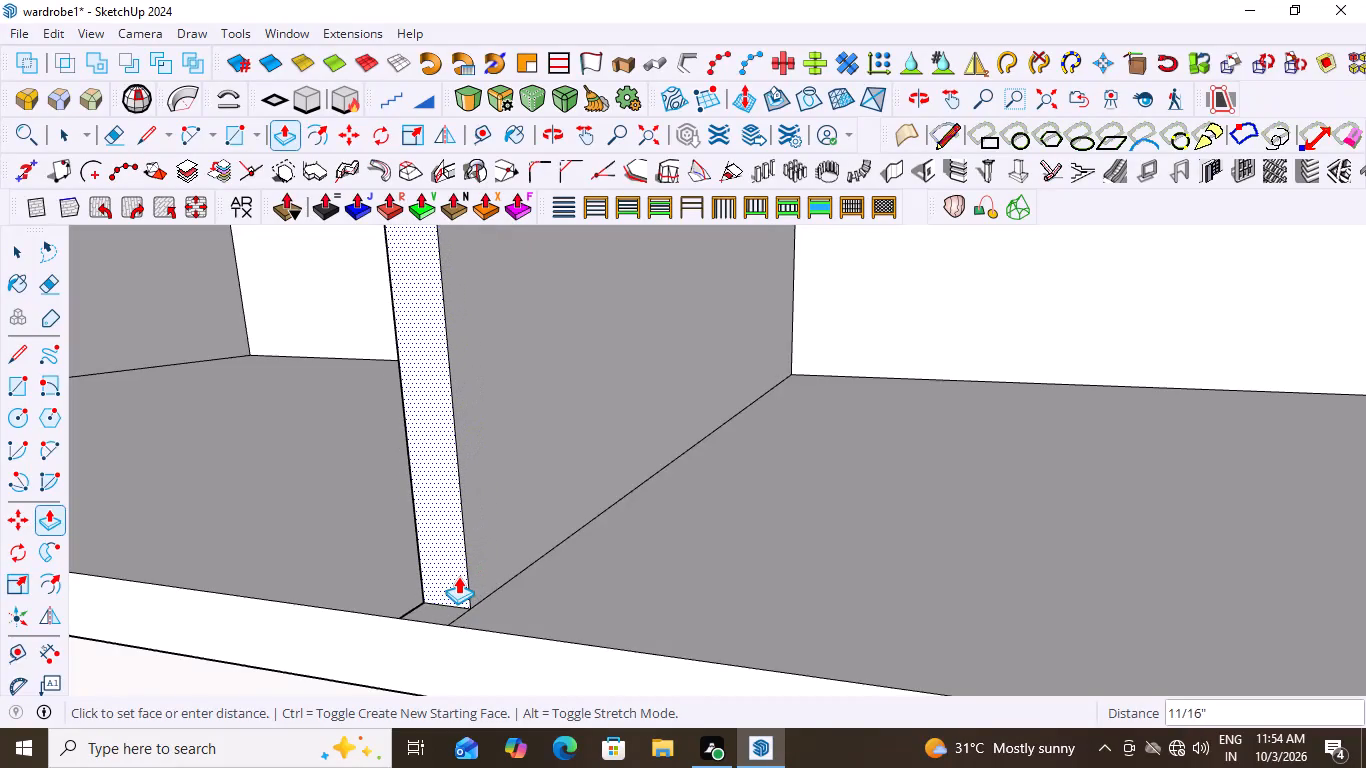
# Push/Pull the narrow front face of the wardrobe's vertical partition, working at its lower end near the bottom panel's front edge.
pyautogui.scroll(3, 458, 576)
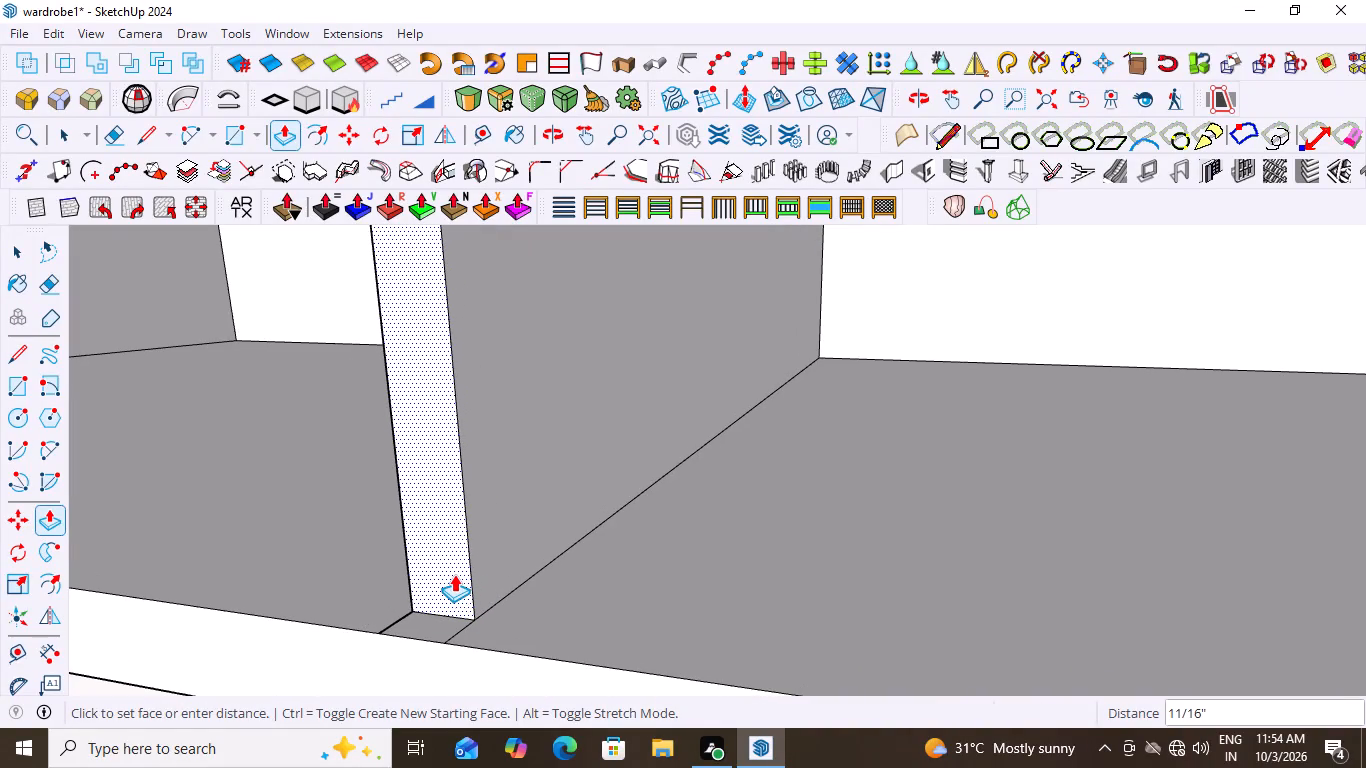
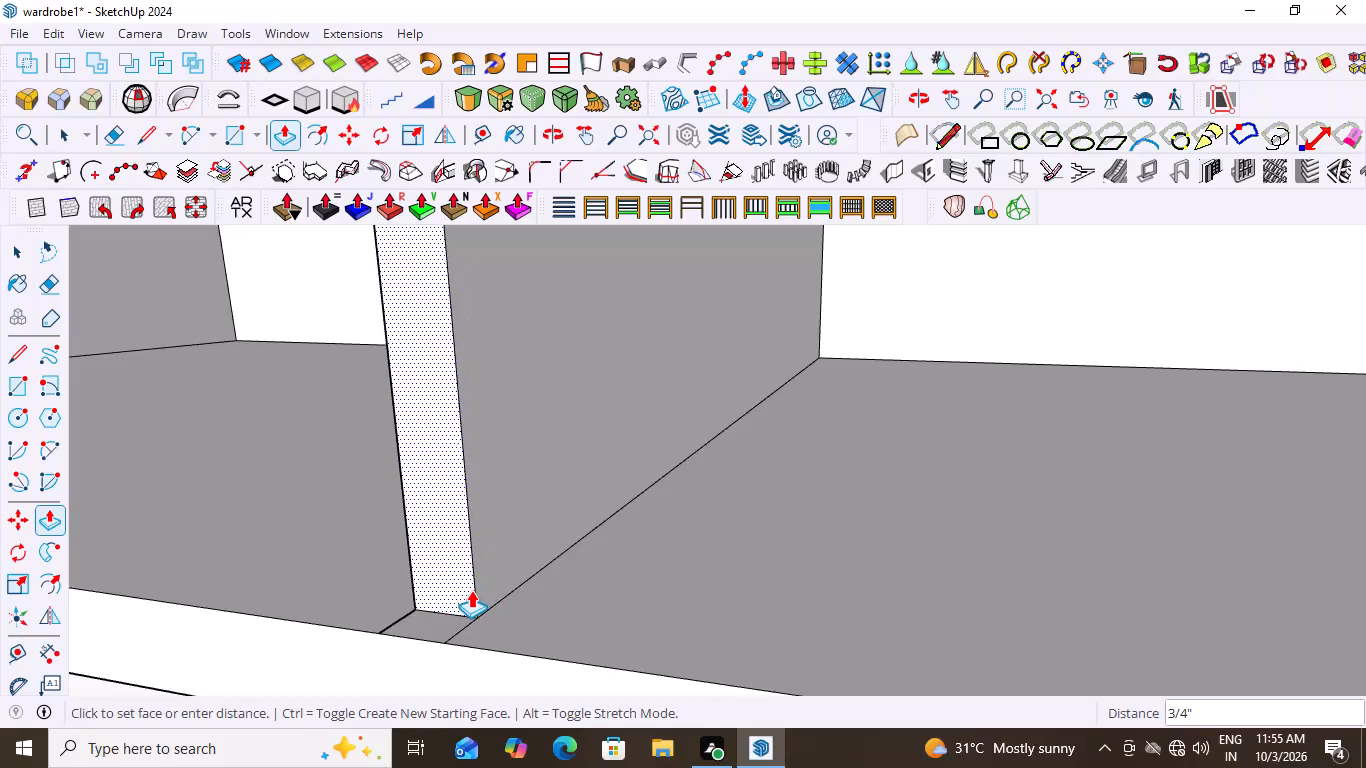
# Continue the Push/Pull of the vertical partition's narrow front face, extending it forward toward the bottom panel's front edge.
pyautogui.scroll(-4, 471, 590)
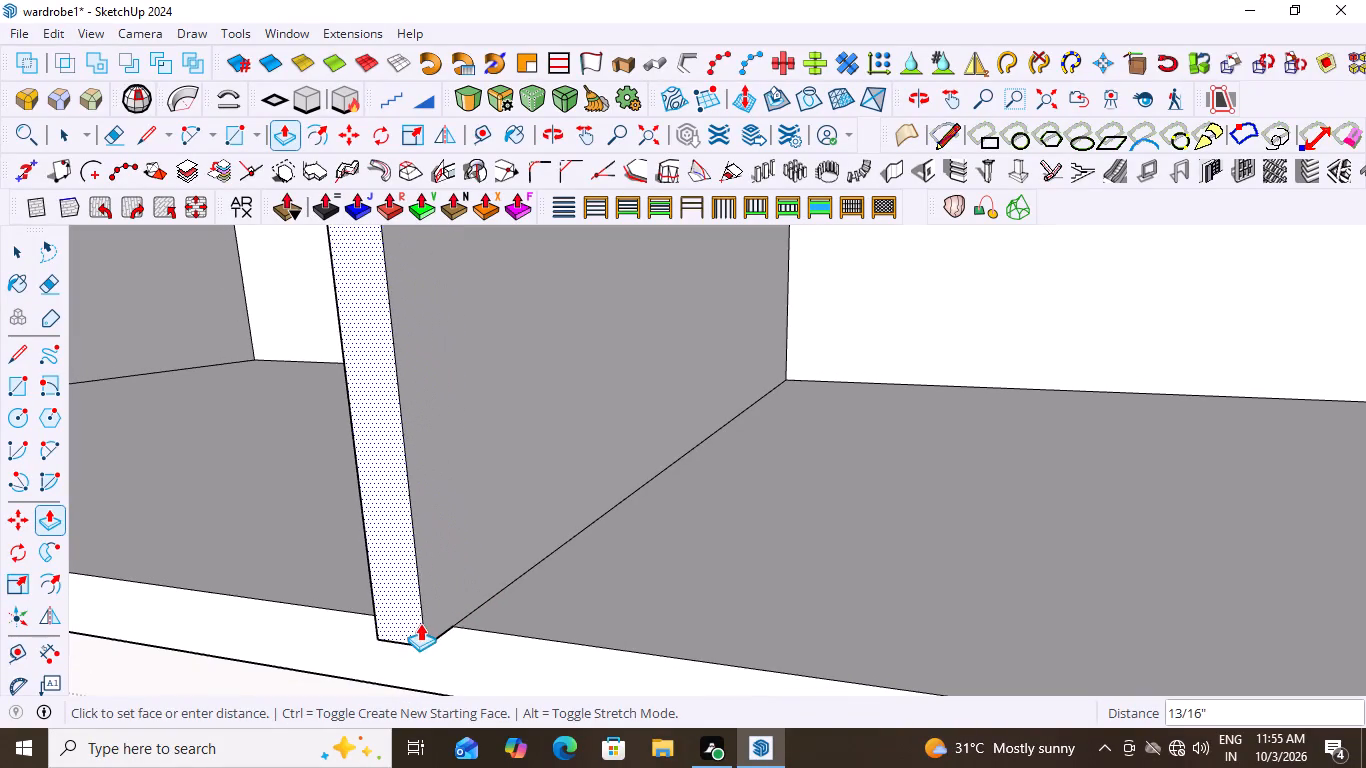
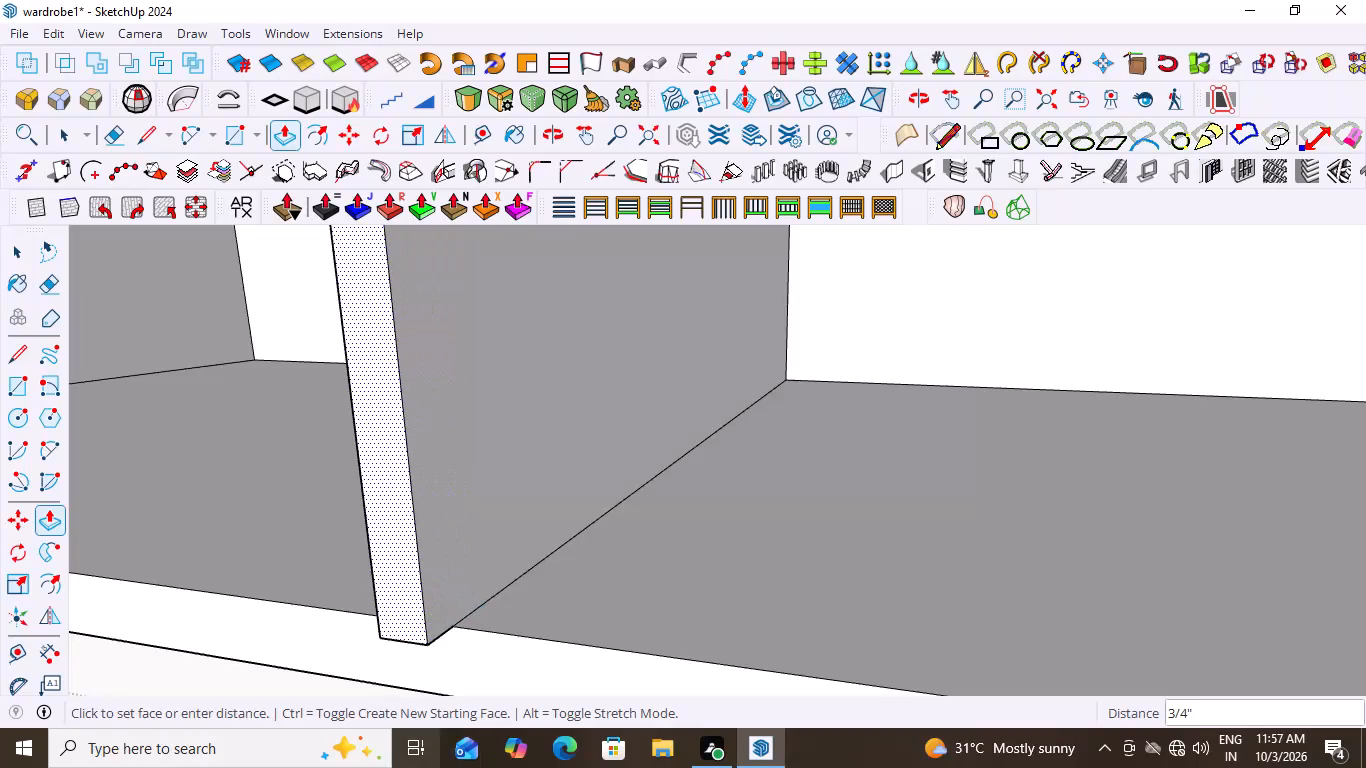
# Finish the Push/Pull of the vertical partition's narrow front face, pushing it back from the bottom panel's front edge by 2 inches.
pyautogui.scroll(3, 463, 593)
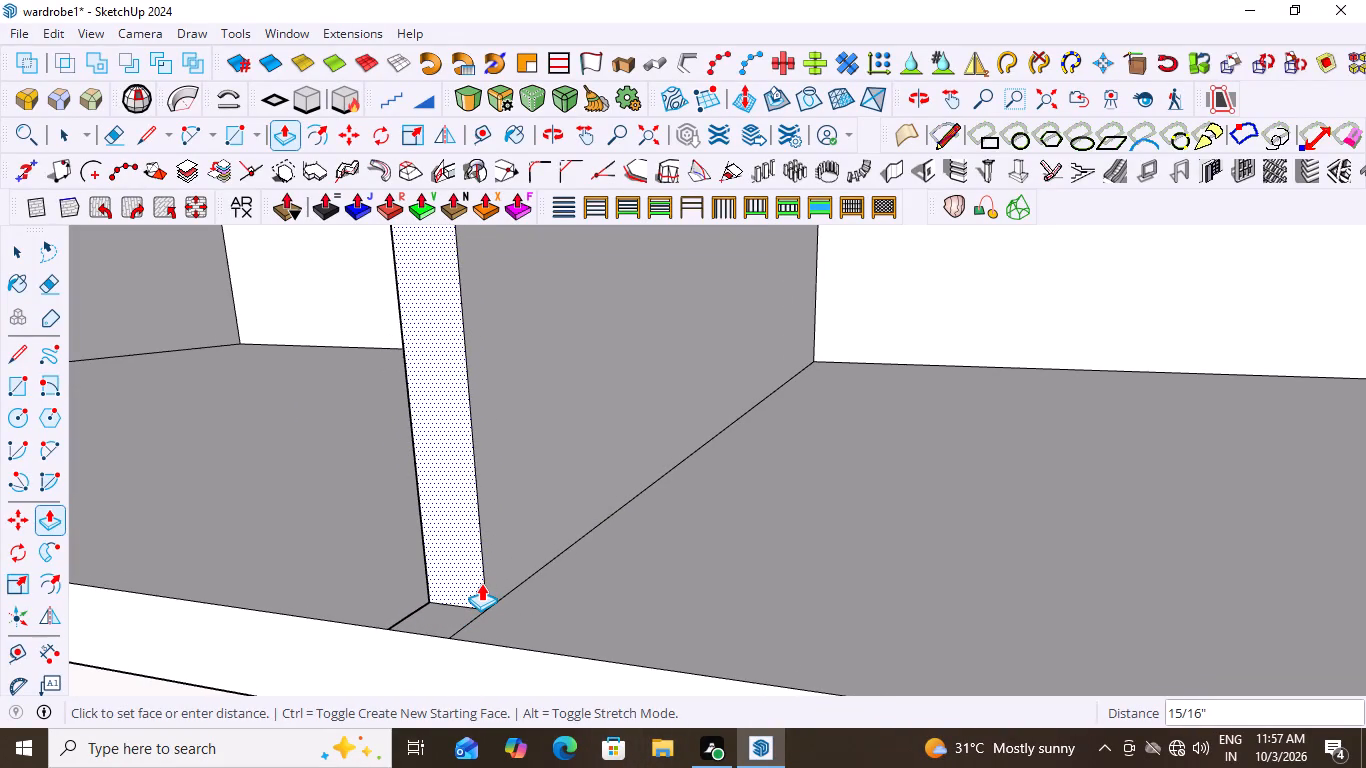
pyautogui.scroll(2, 466, 585)
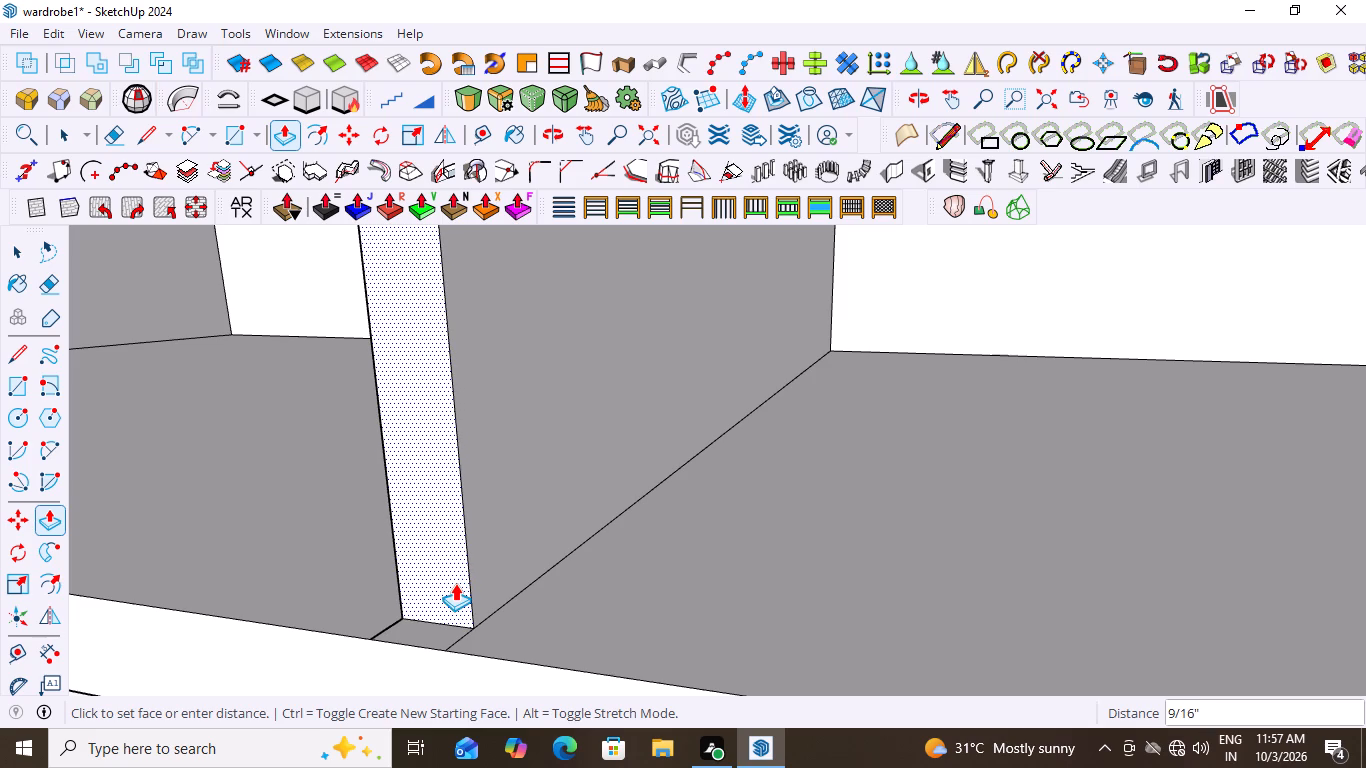
pyautogui.press('2')
pyautogui.hotkey('shift', '"')
pyautogui.press('Return')
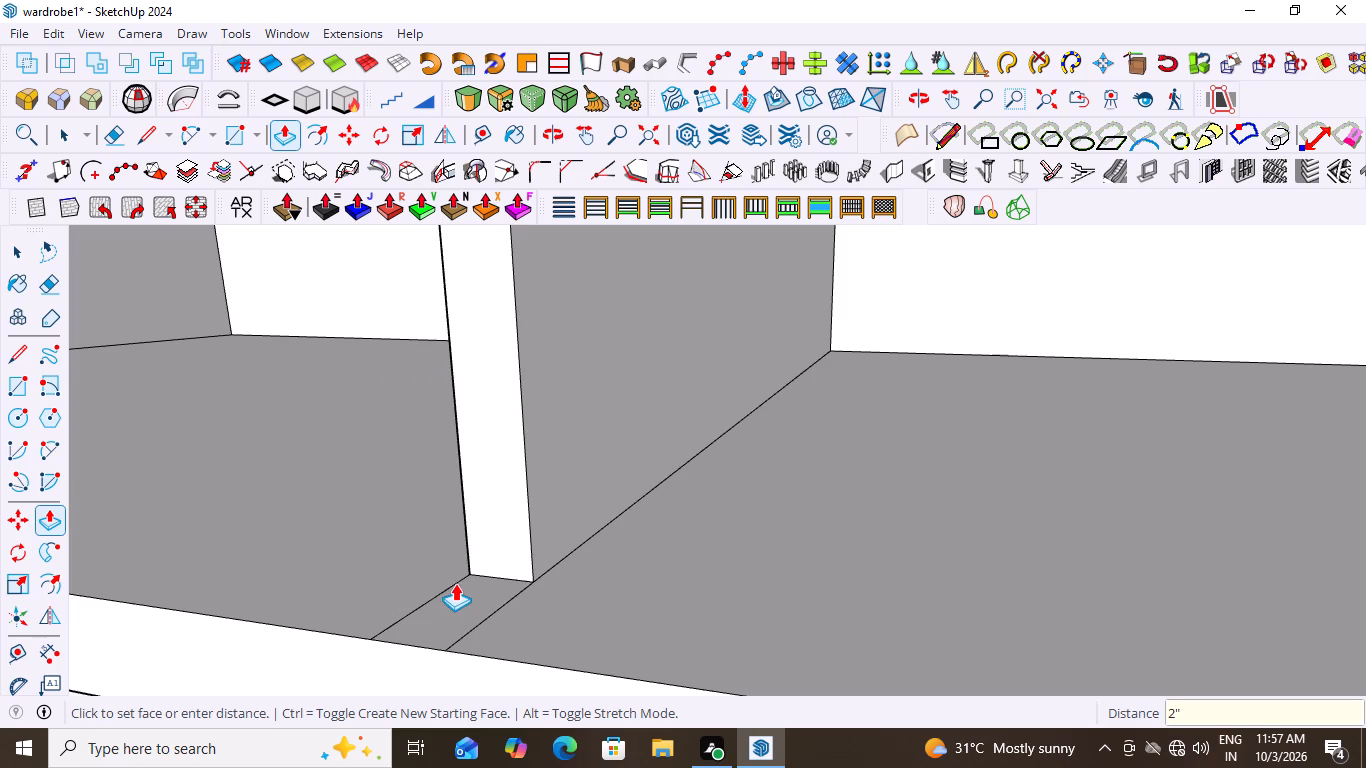
pyautogui.scroll(-4, 518, 504)
pyautogui.scroll(1, 545, 529)
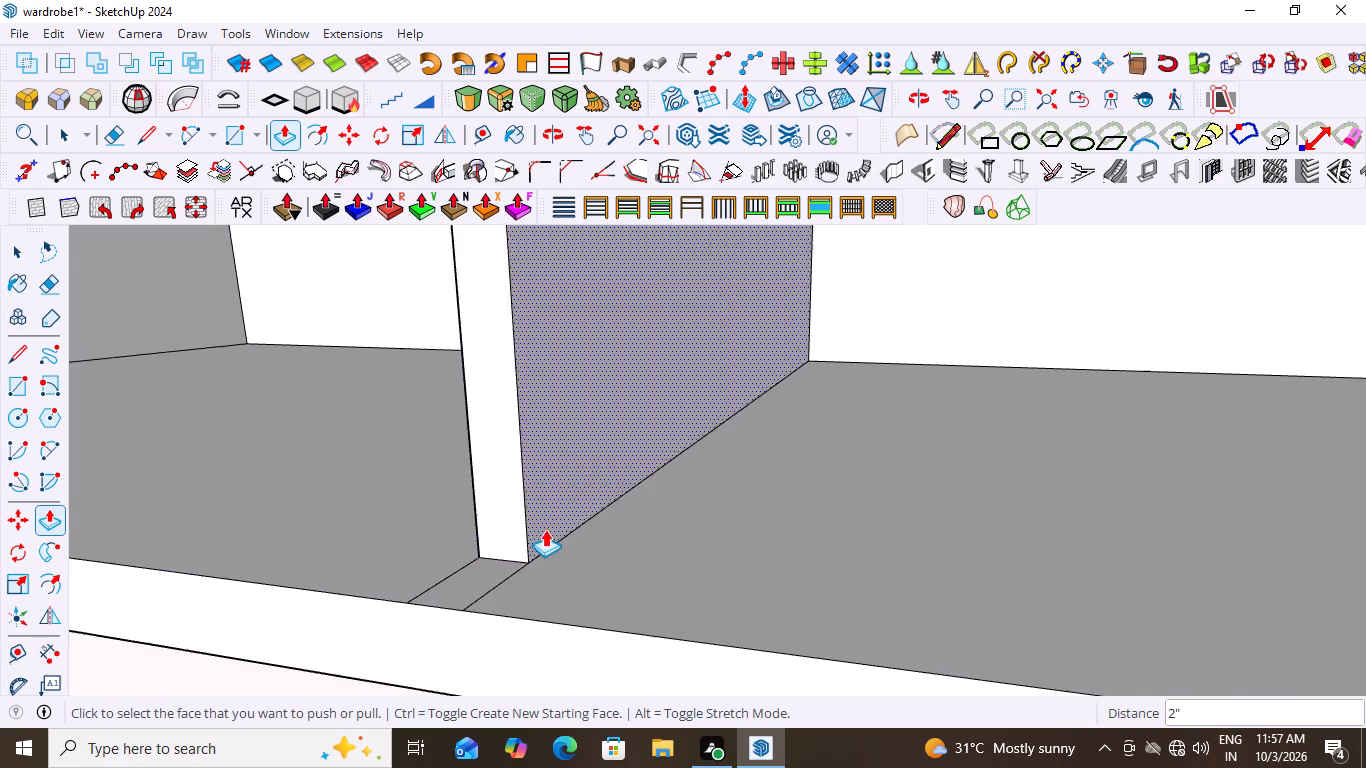
# Pull the partition's narrow front face forward 1 inch toward the bottom panel's front edge and leave the wardrobe body's editing.
pyautogui.scroll(-12, 546, 529)
pyautogui.scroll(-4, 395, 626)
pyautogui.scroll(-3, 565, 620)
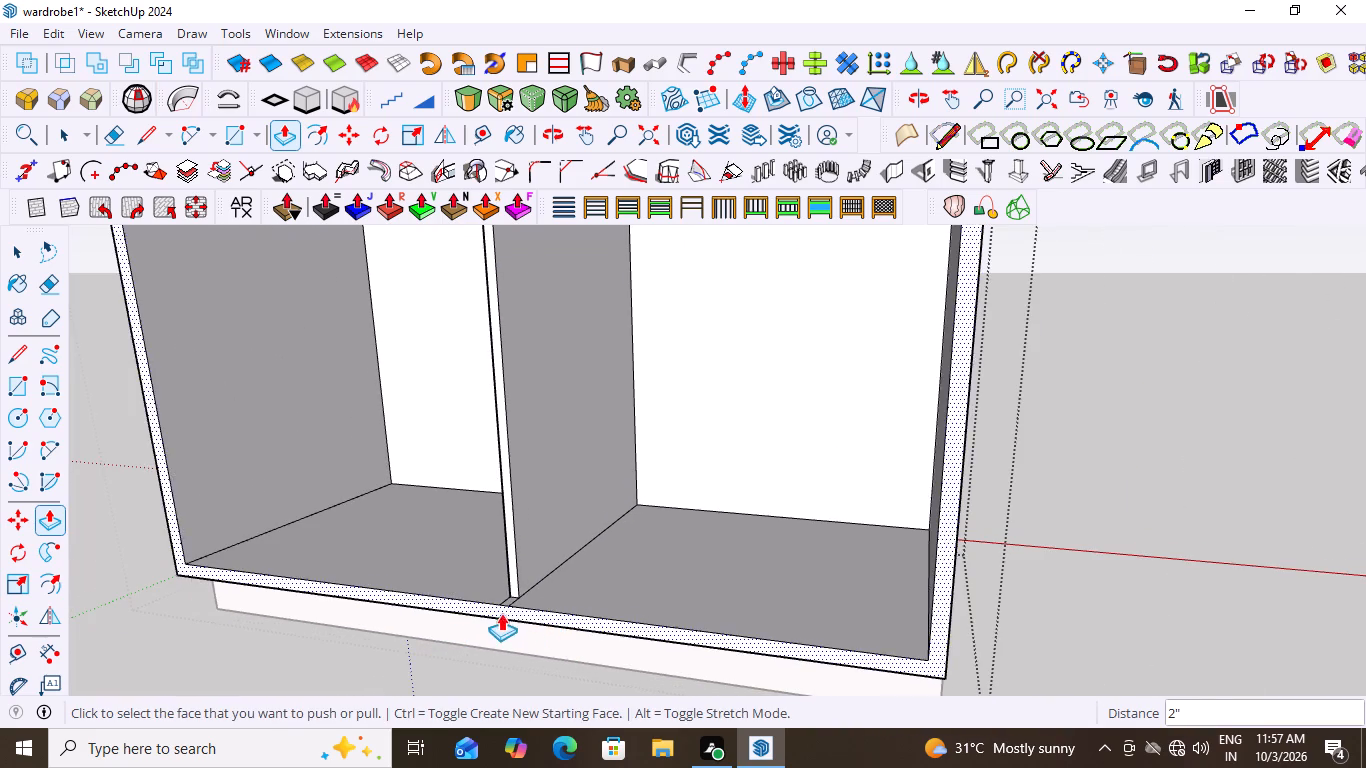
pyautogui.scroll(16, 501, 613)
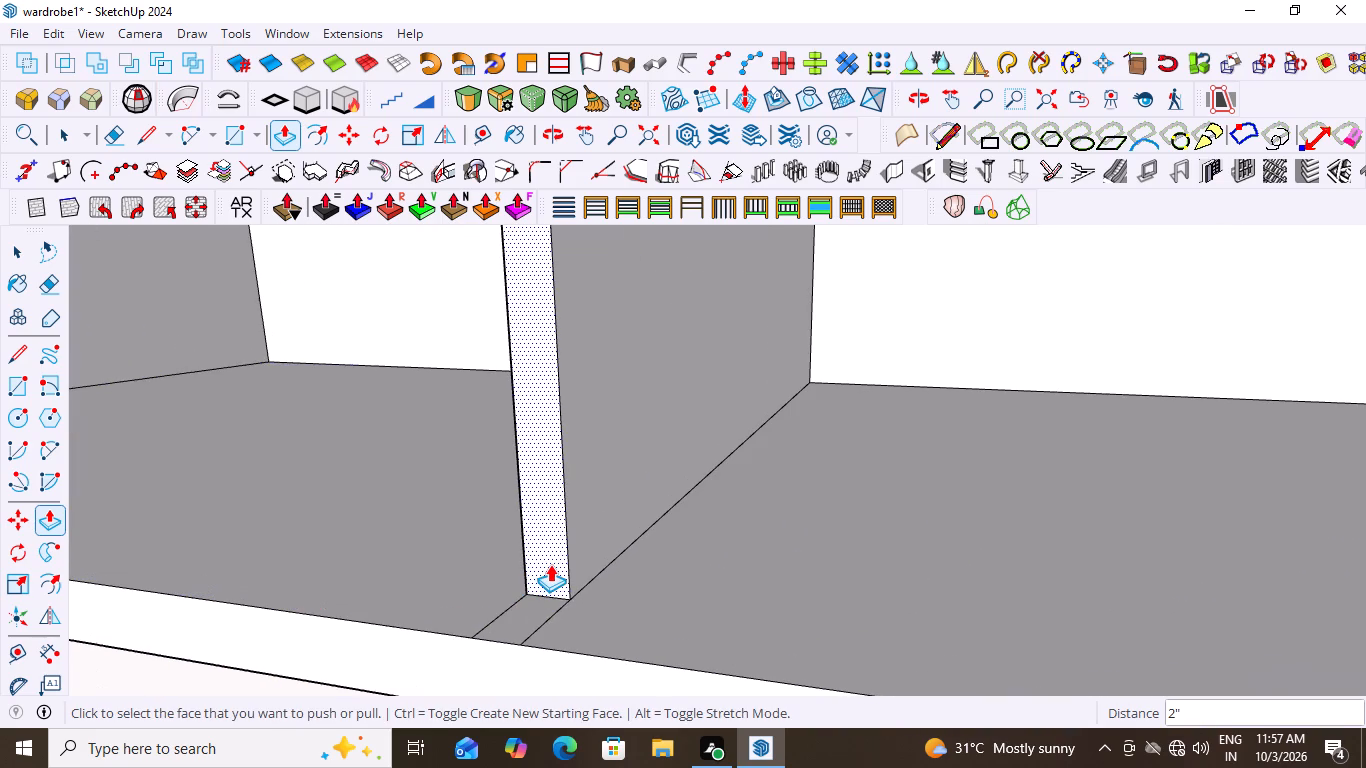
pyautogui.click(550, 564)
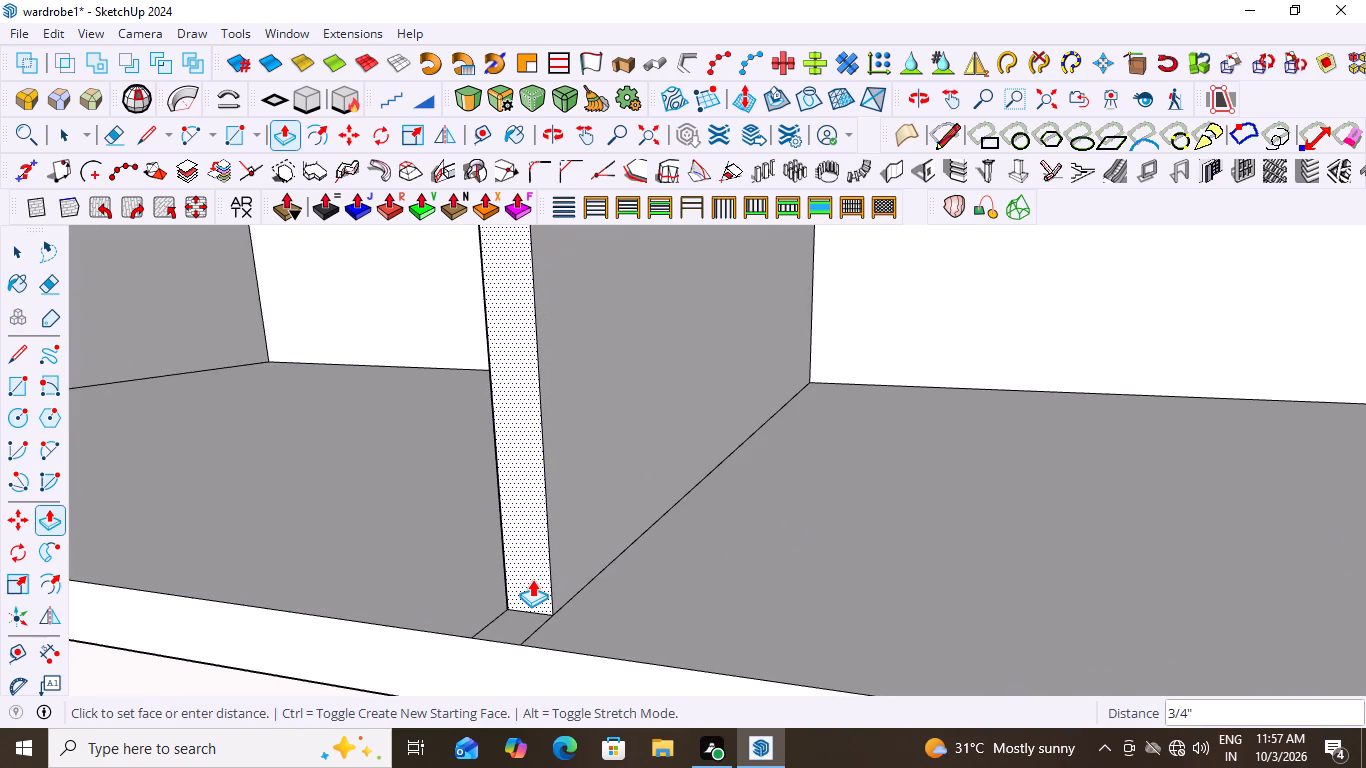
pyautogui.press('1')
pyautogui.hotkey('shift', '"')
pyautogui.press('Return')
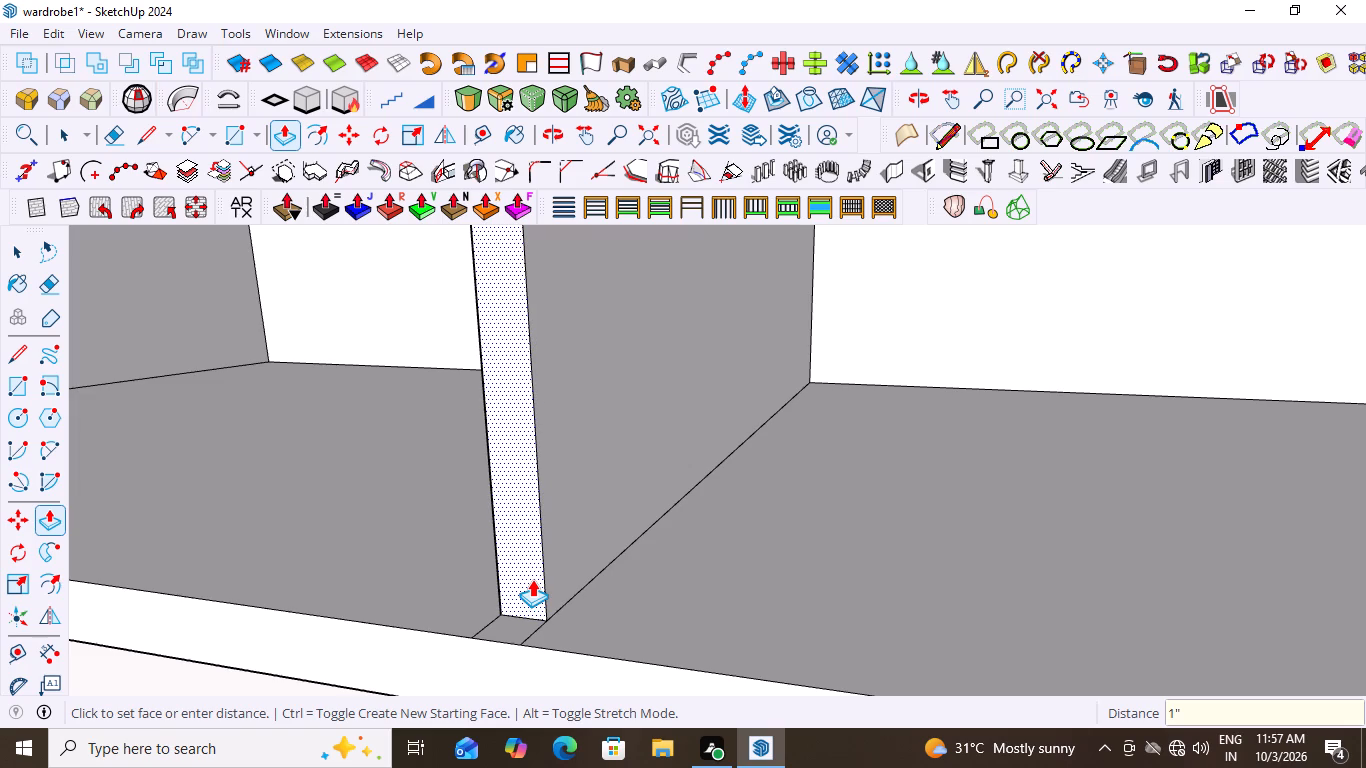
pyautogui.scroll(-20, 351, 643)
pyautogui.scroll(-1, 351, 643)
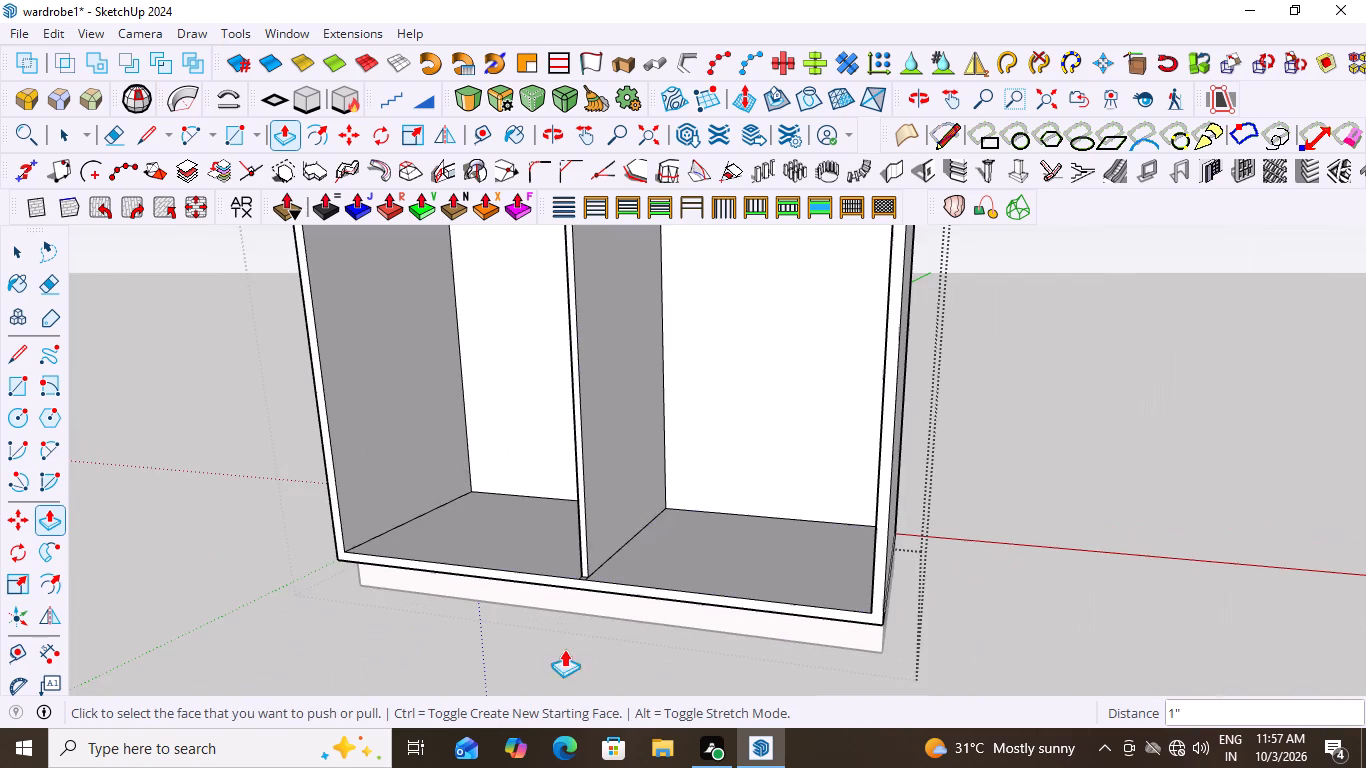
pyautogui.press('space')
pyautogui.click(1026, 484)
# Measure the gap between the partition's bottom front corner and the bottom panel's front edge using a temporary dimension.
pyautogui.moveTo(565, 637); pyautogui.dragTo(727, 766, button='middle')
pyautogui.scroll(1, 669, 682)
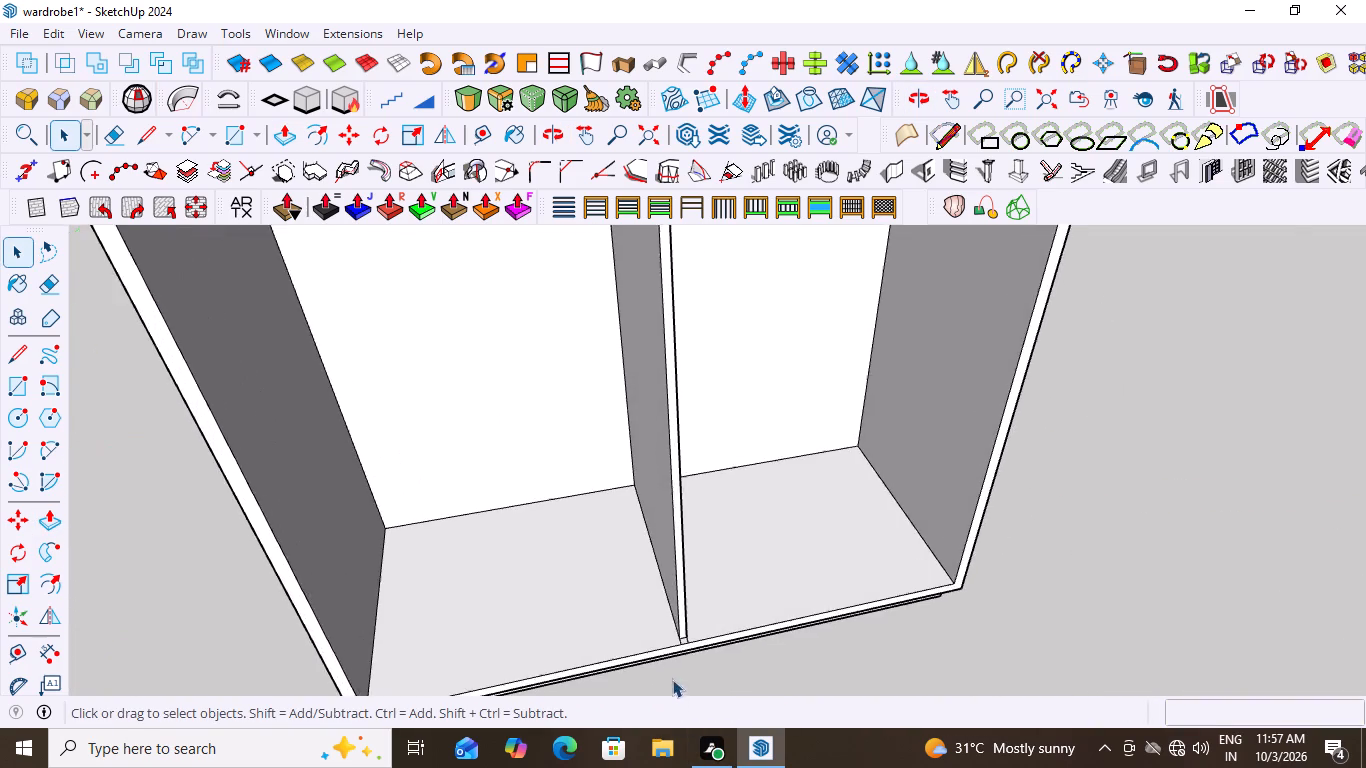
pyautogui.scroll(20, 672, 679)
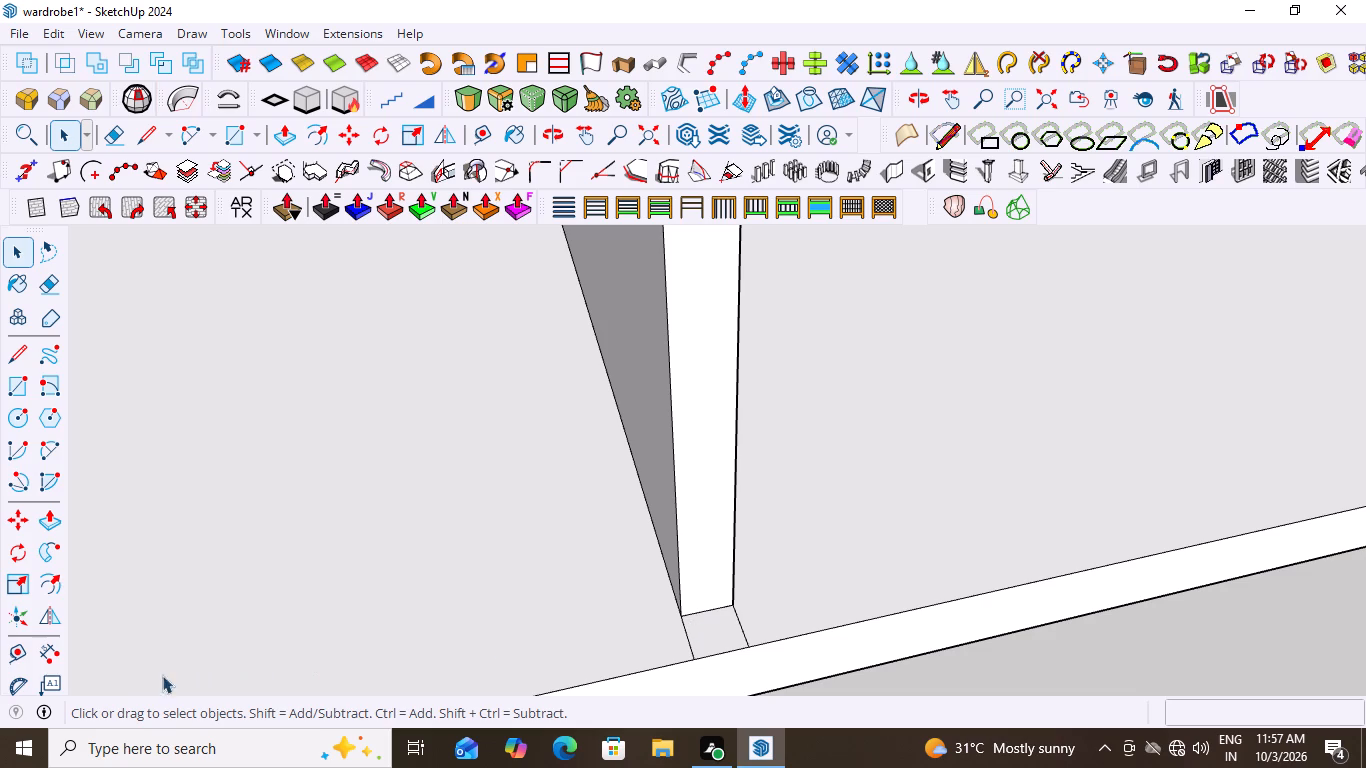
pyautogui.click(43, 653)
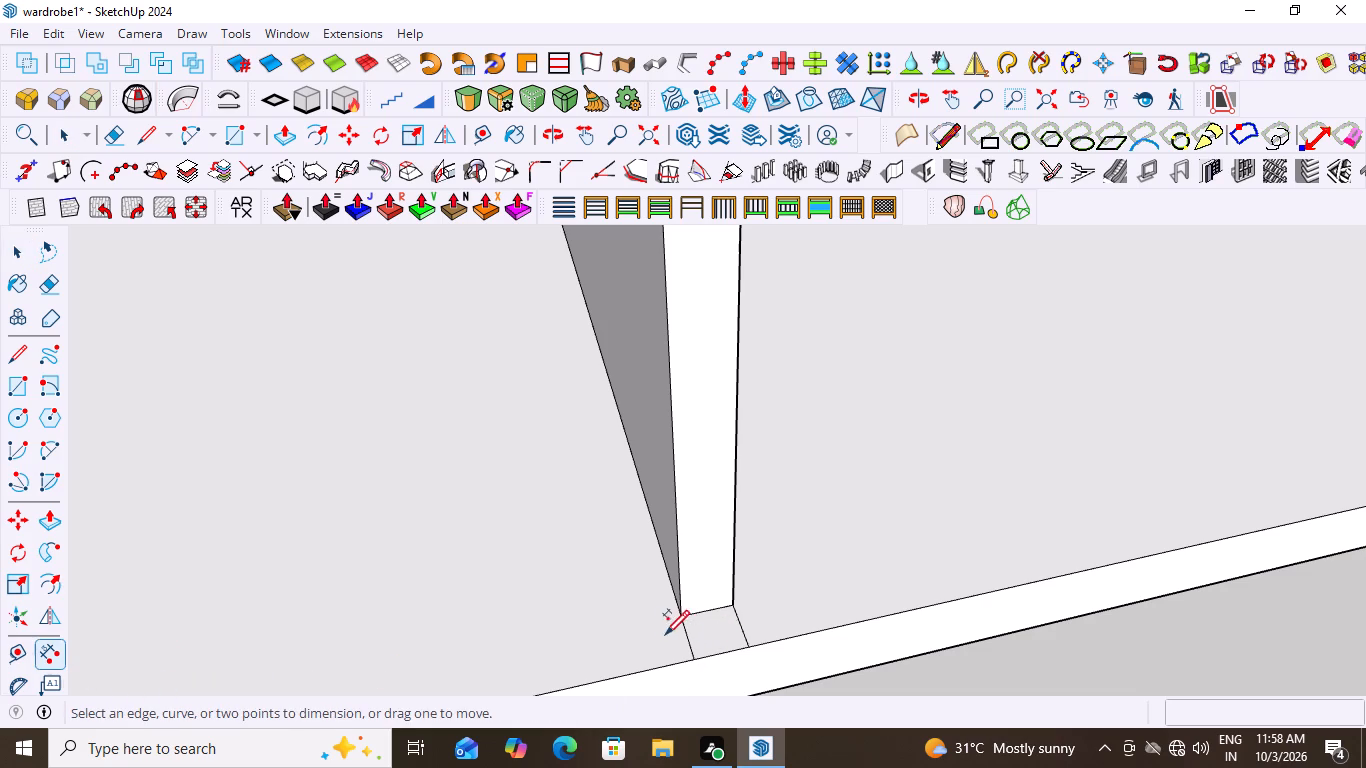
pyautogui.click(681, 617)
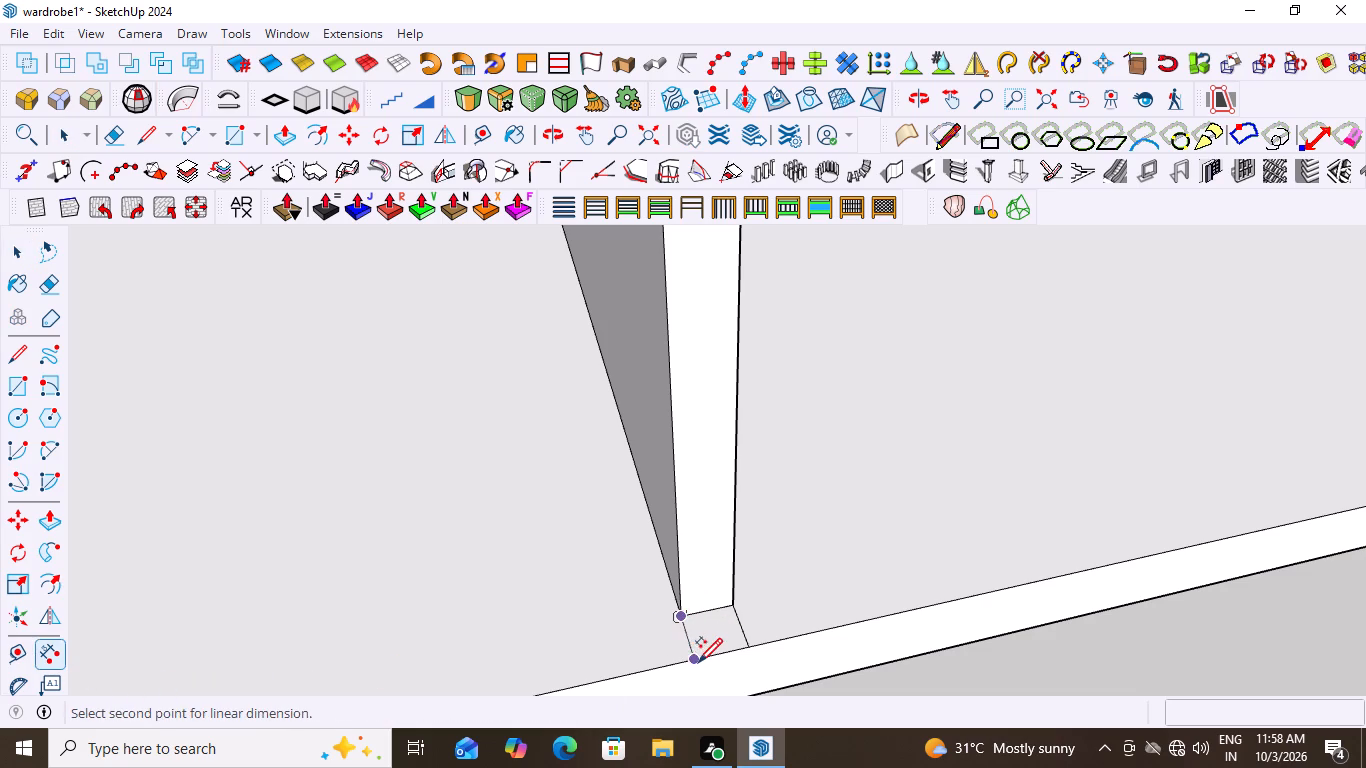
pyautogui.click(694, 656)
pyautogui.scroll(3, 626, 660)
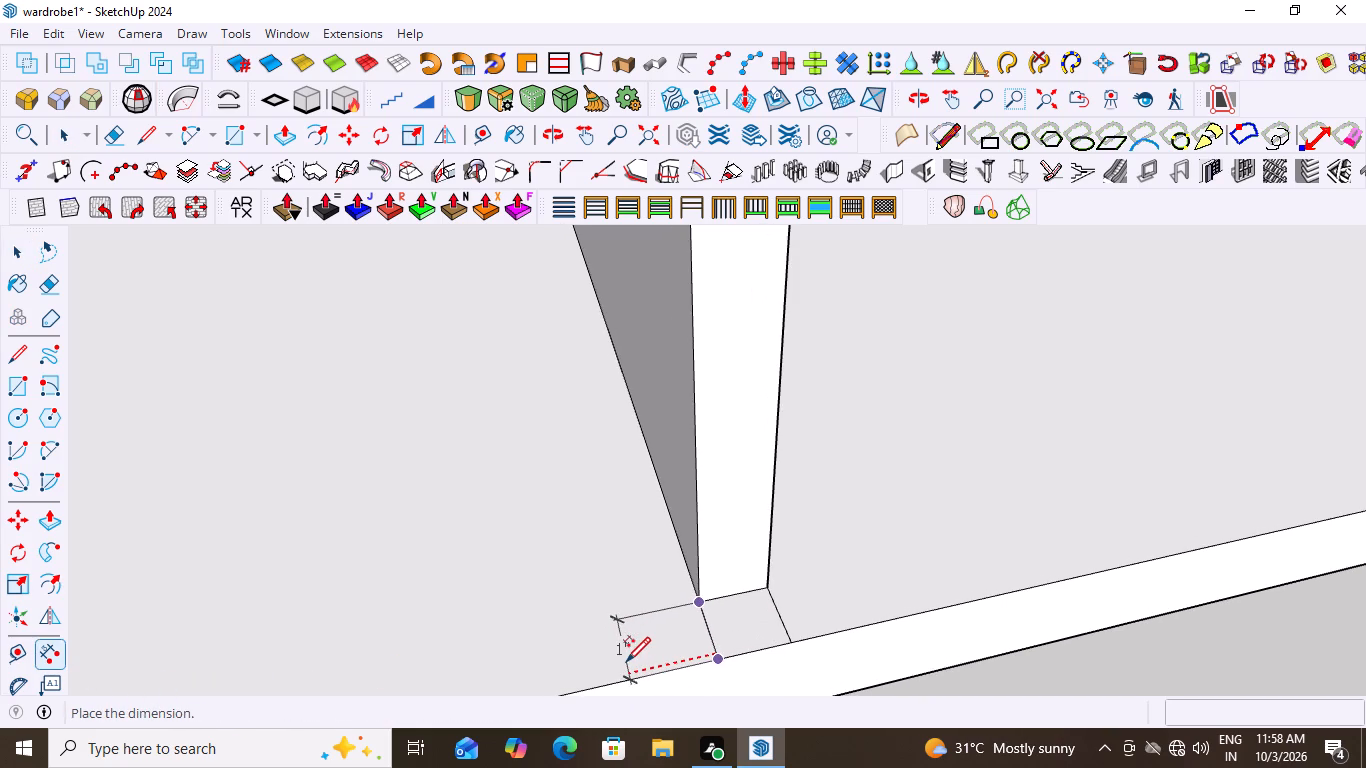
pyautogui.press('space')
# Open the wardrobe body for editing and push the partition's narrow front face back 0.5 inch, away from the bottom panel's front edge.
pyautogui.scroll(-2, 475, 590)
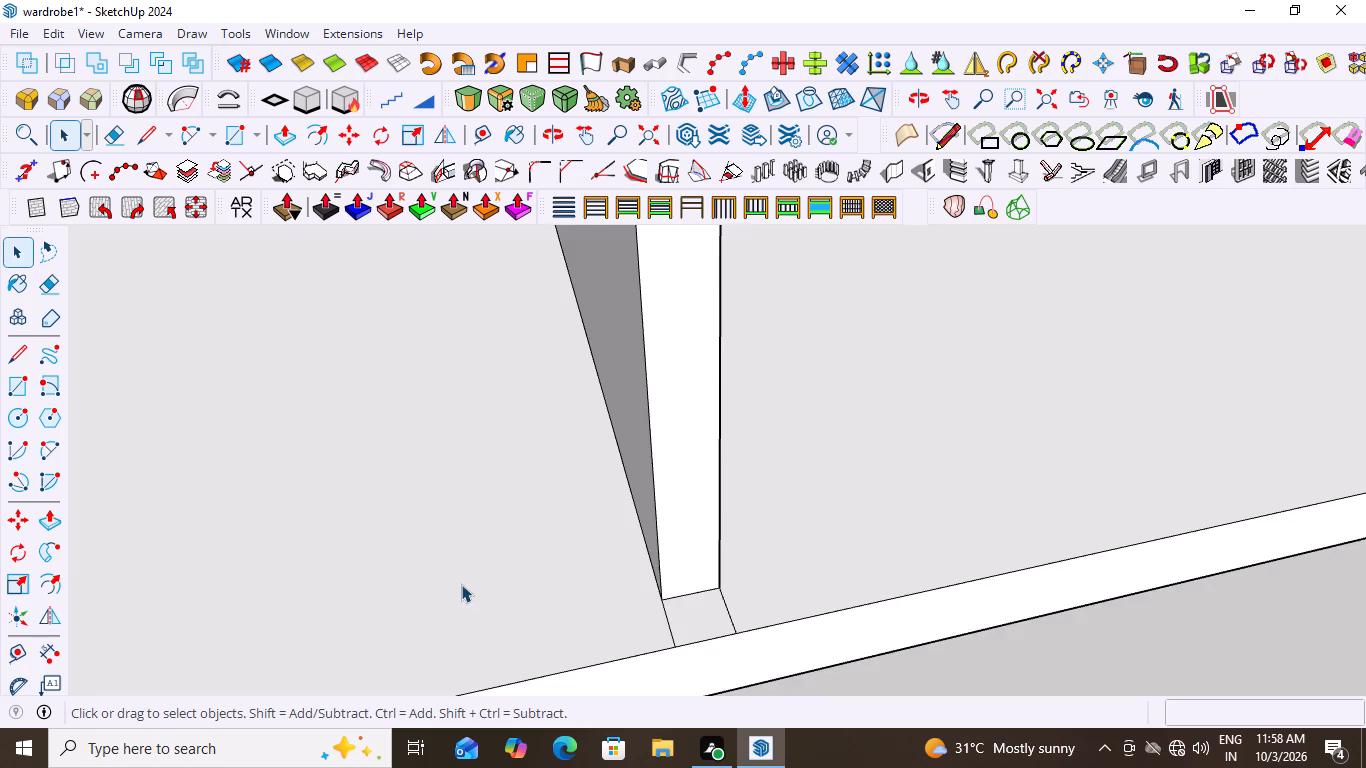
pyautogui.scroll(-19, 461, 584)
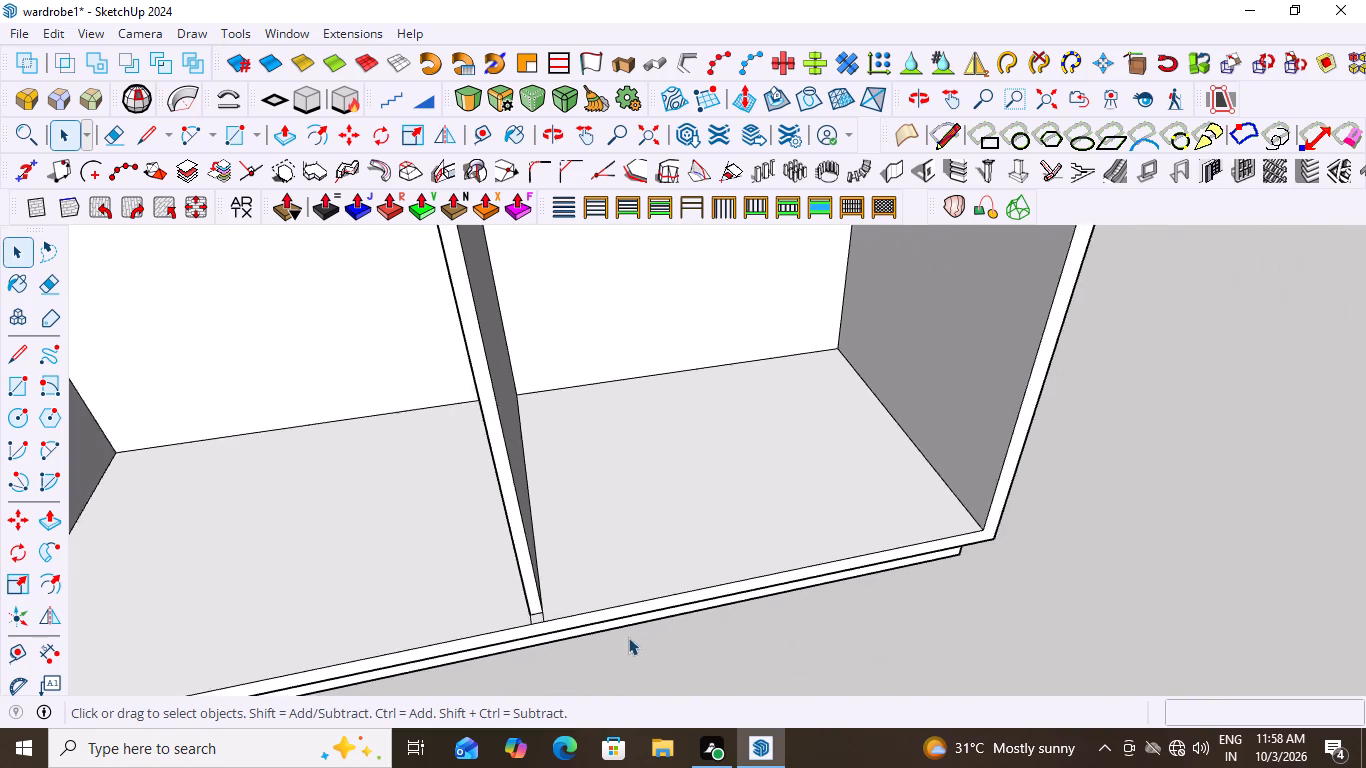
pyautogui.scroll(-4, 628, 637)
pyautogui.moveTo(802, 643); pyautogui.dragTo(456, 600, button='middle')
pyautogui.scroll(-1, 673, 579)
pyautogui.moveTo(520, 578); pyautogui.dragTo(725, 604, button='middle')
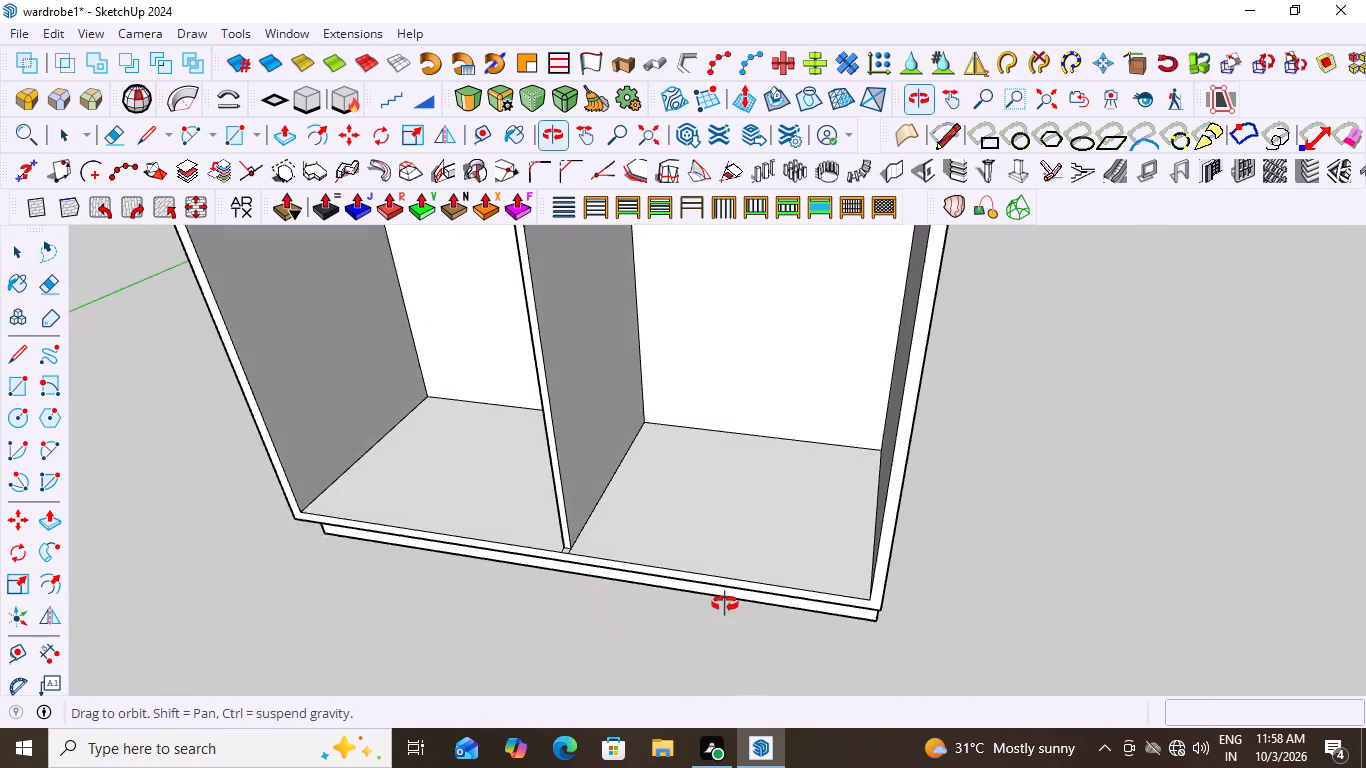
pyautogui.moveTo(725, 604); pyautogui.dragTo(831, 604, button='middle')
pyautogui.scroll(4, 632, 577)
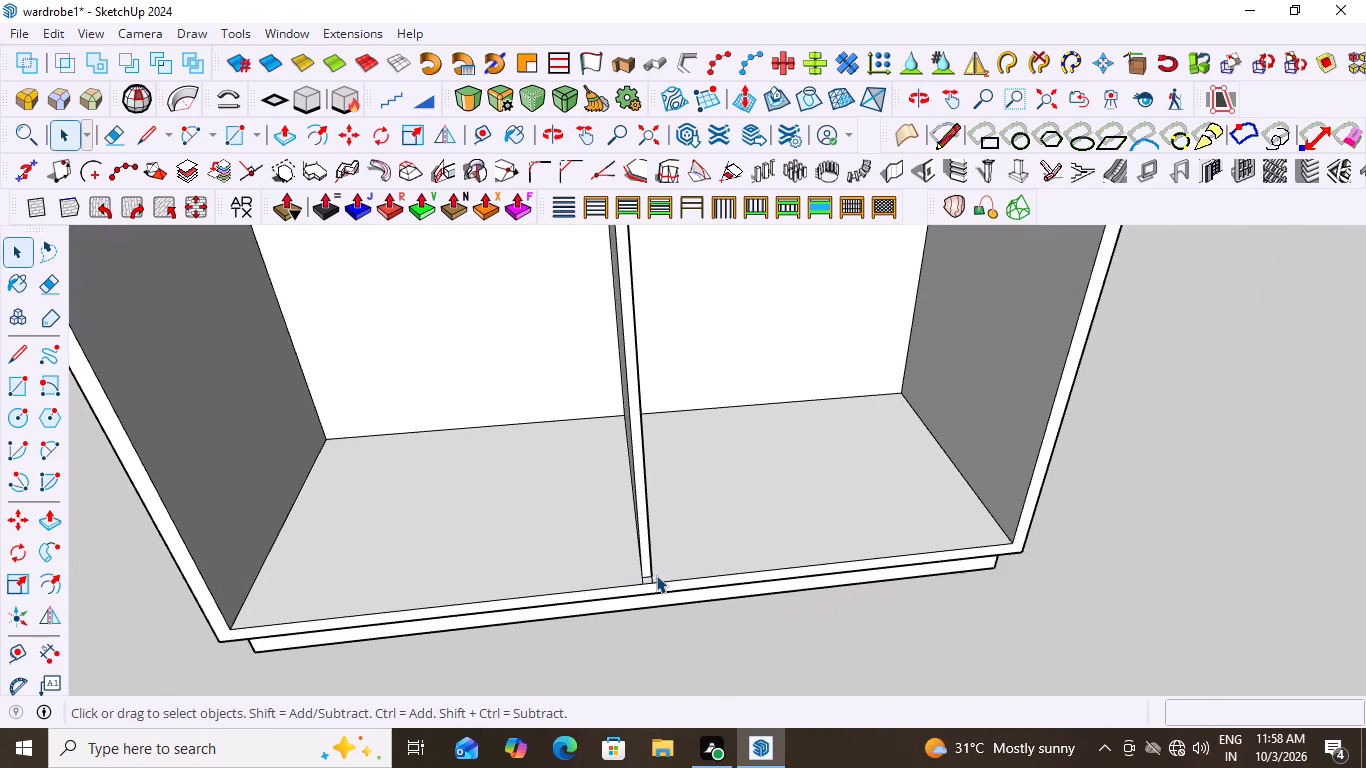
pyautogui.scroll(12, 656, 575)
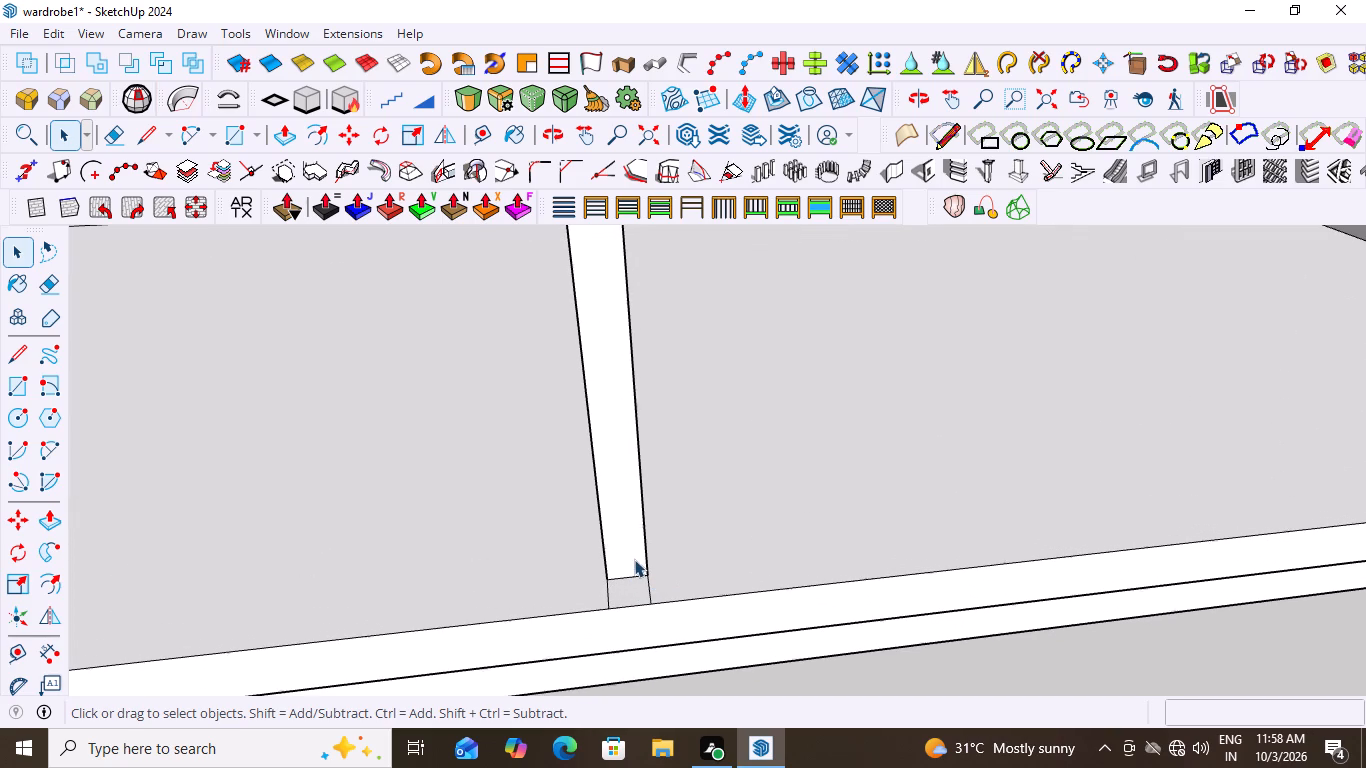
pyautogui.click(626, 549)
pyautogui.doubleClick(626, 549)
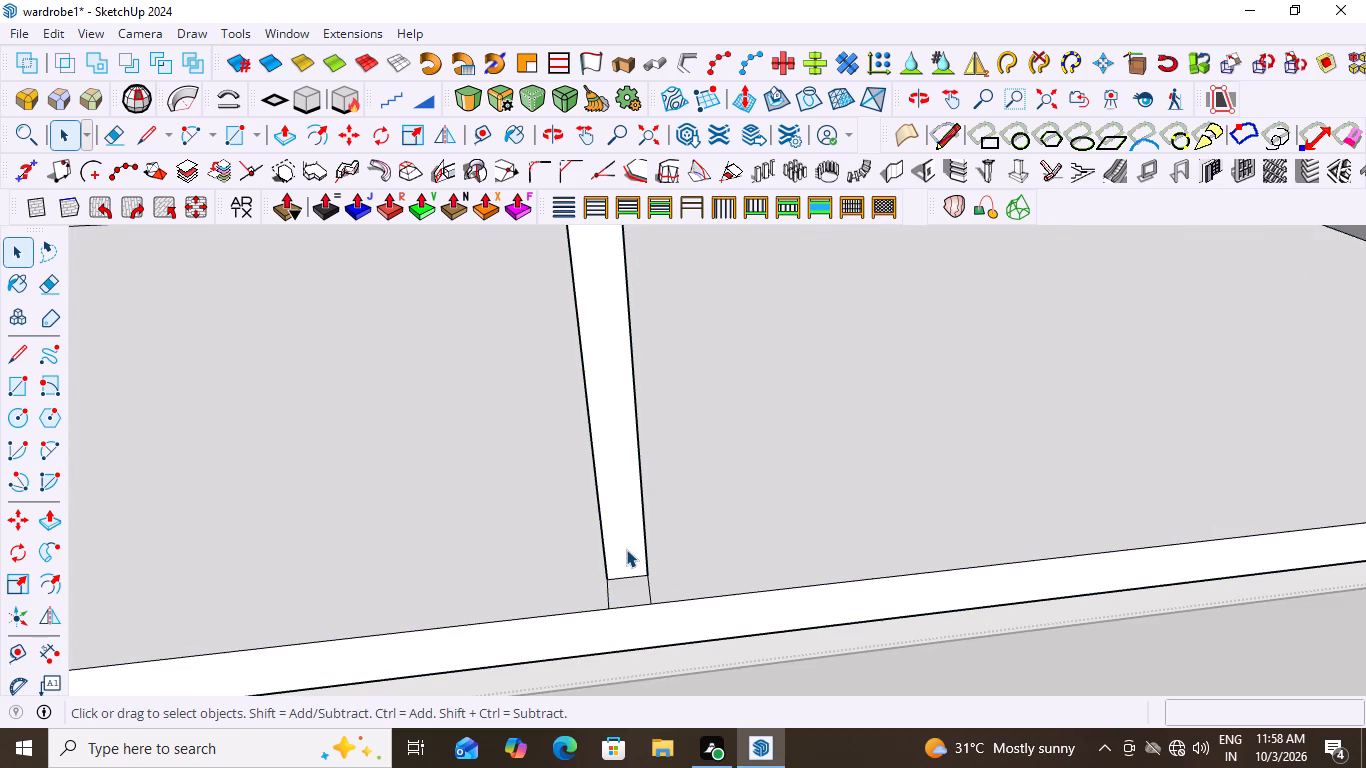
pyautogui.tripleClick(626, 549)
pyautogui.tripleClick(630, 551)
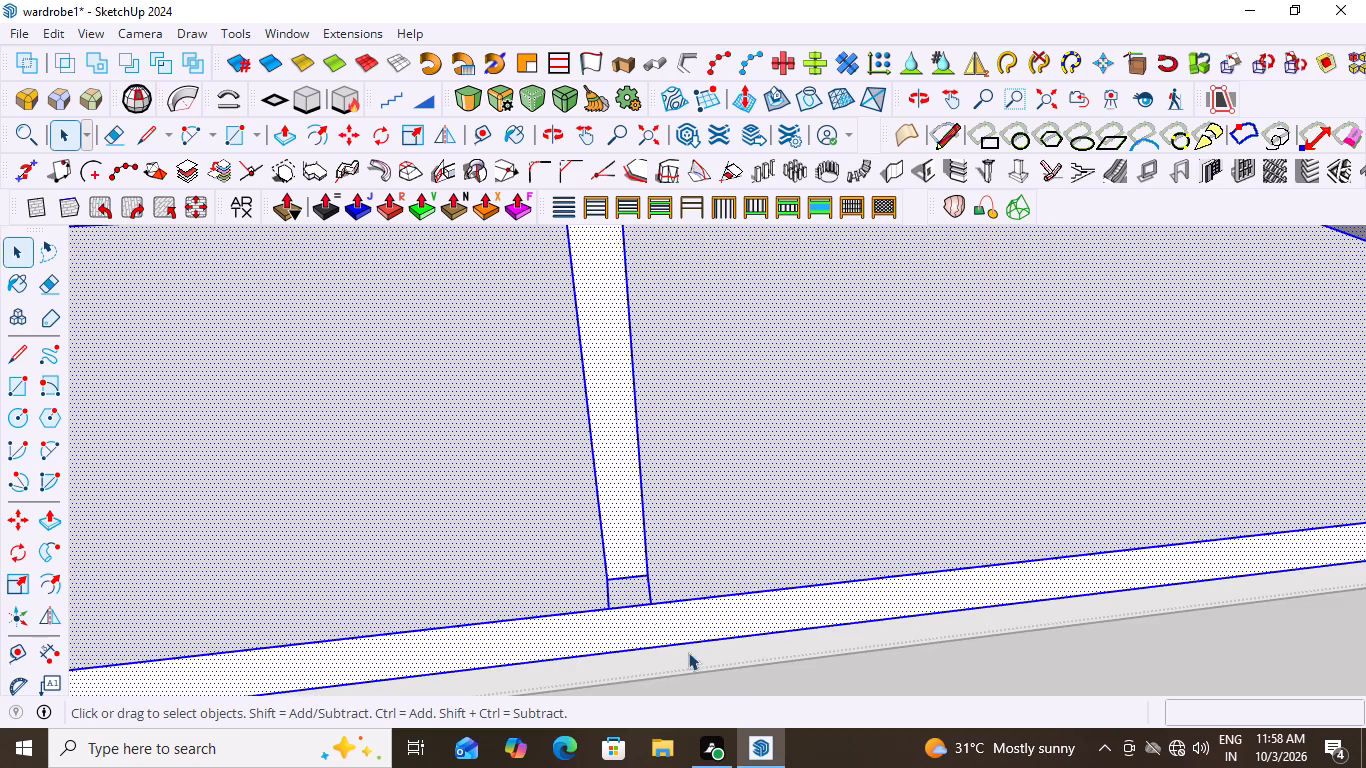
pyautogui.click(726, 680)
pyautogui.tripleClick(625, 546)
pyautogui.tripleClick(625, 546)
pyautogui.tripleClick(625, 546)
pyautogui.click(625, 546)
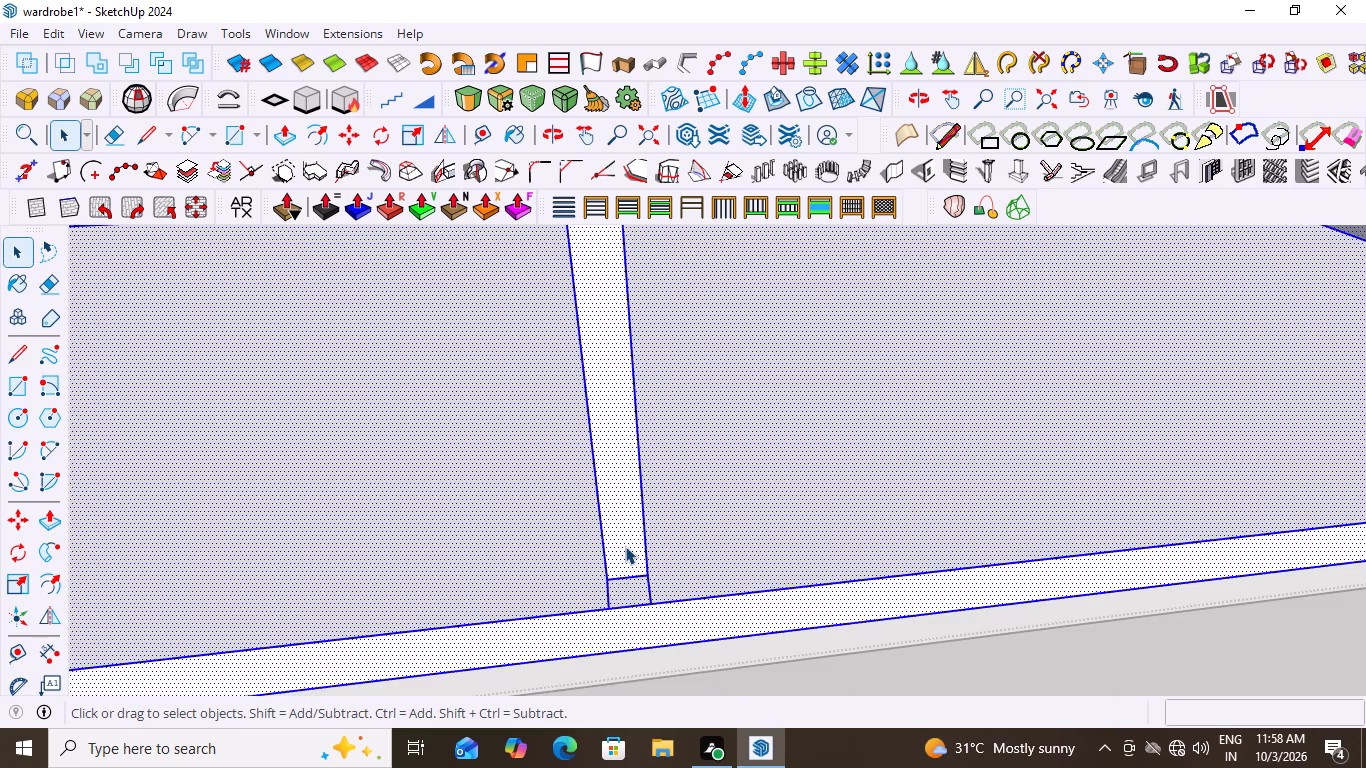
pyautogui.doubleClick(618, 546)
pyautogui.click(618, 546)
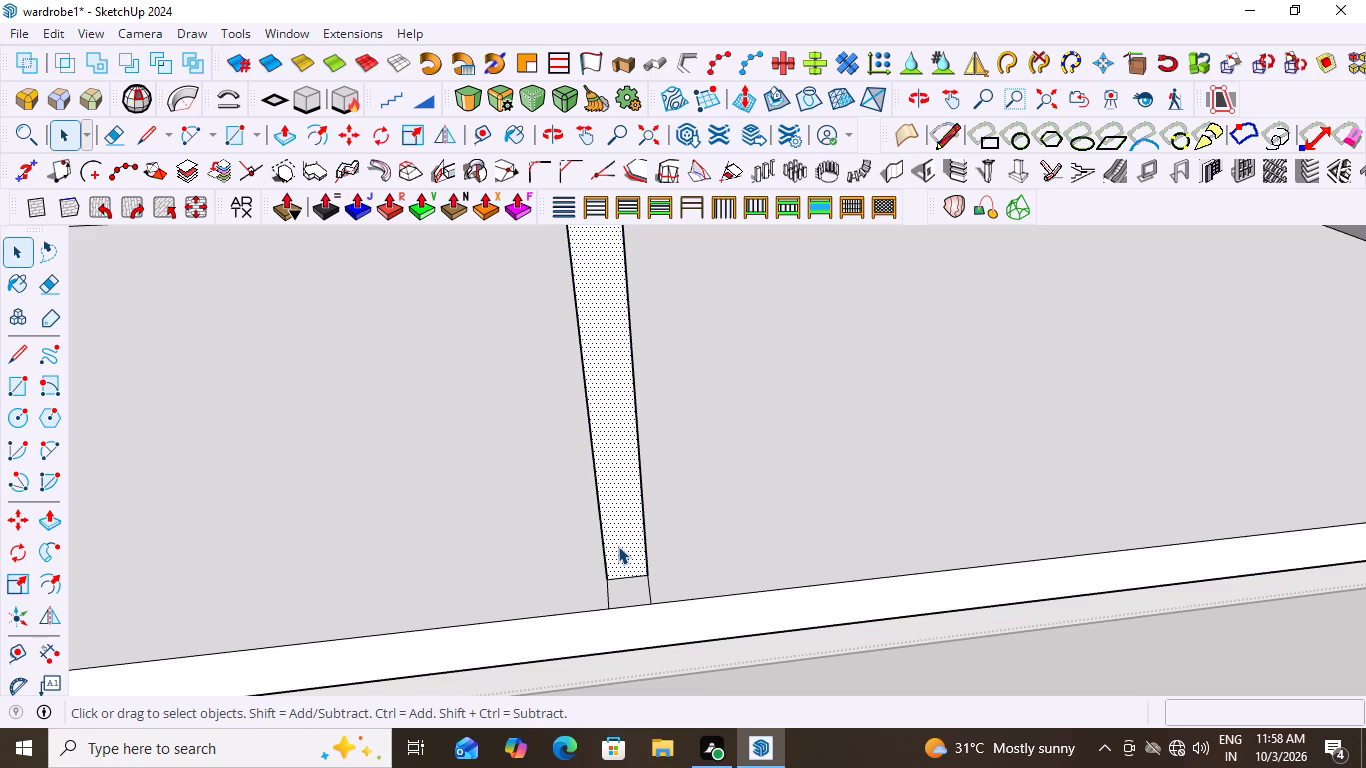
pyautogui.press('p')
pyautogui.click(618, 546)
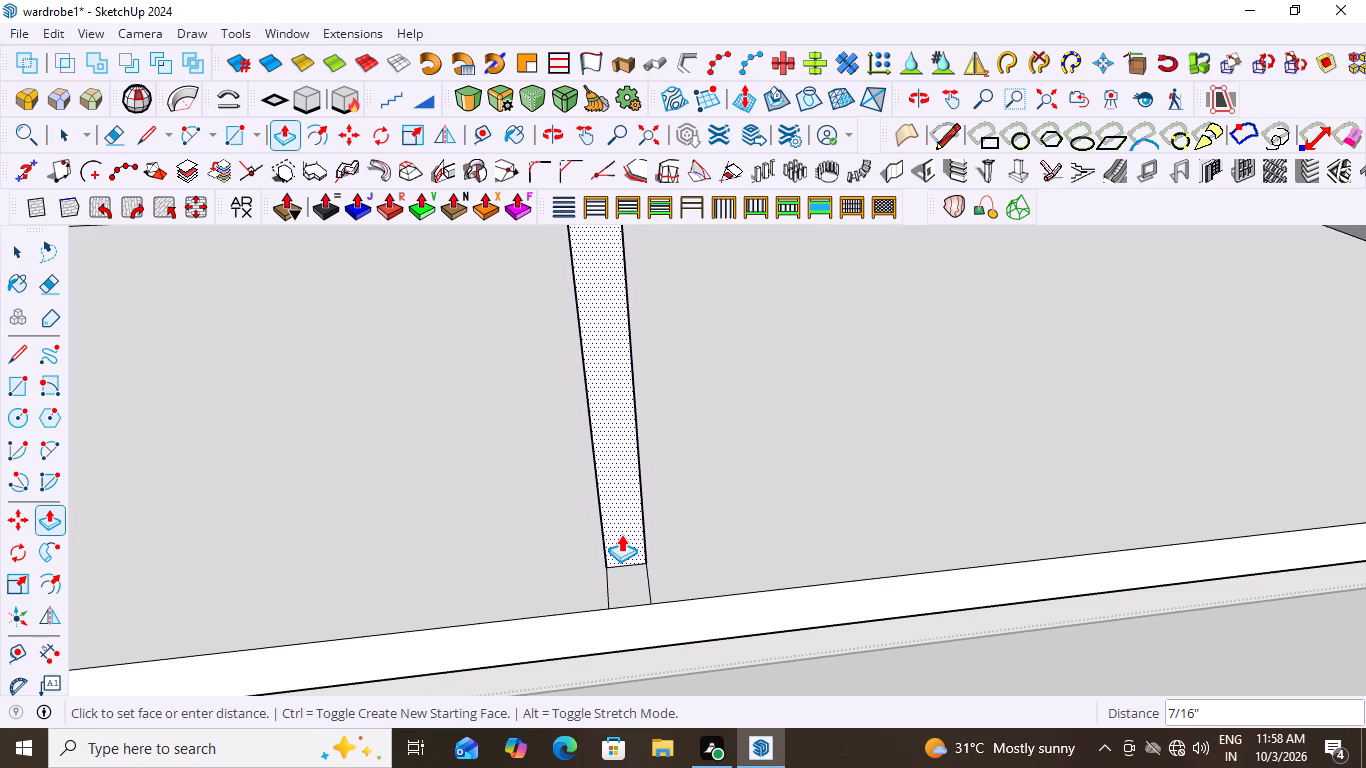
pyautogui.press('.')
pyautogui.press('5')
pyautogui.hotkey('shift', '"')
pyautogui.press('Return')
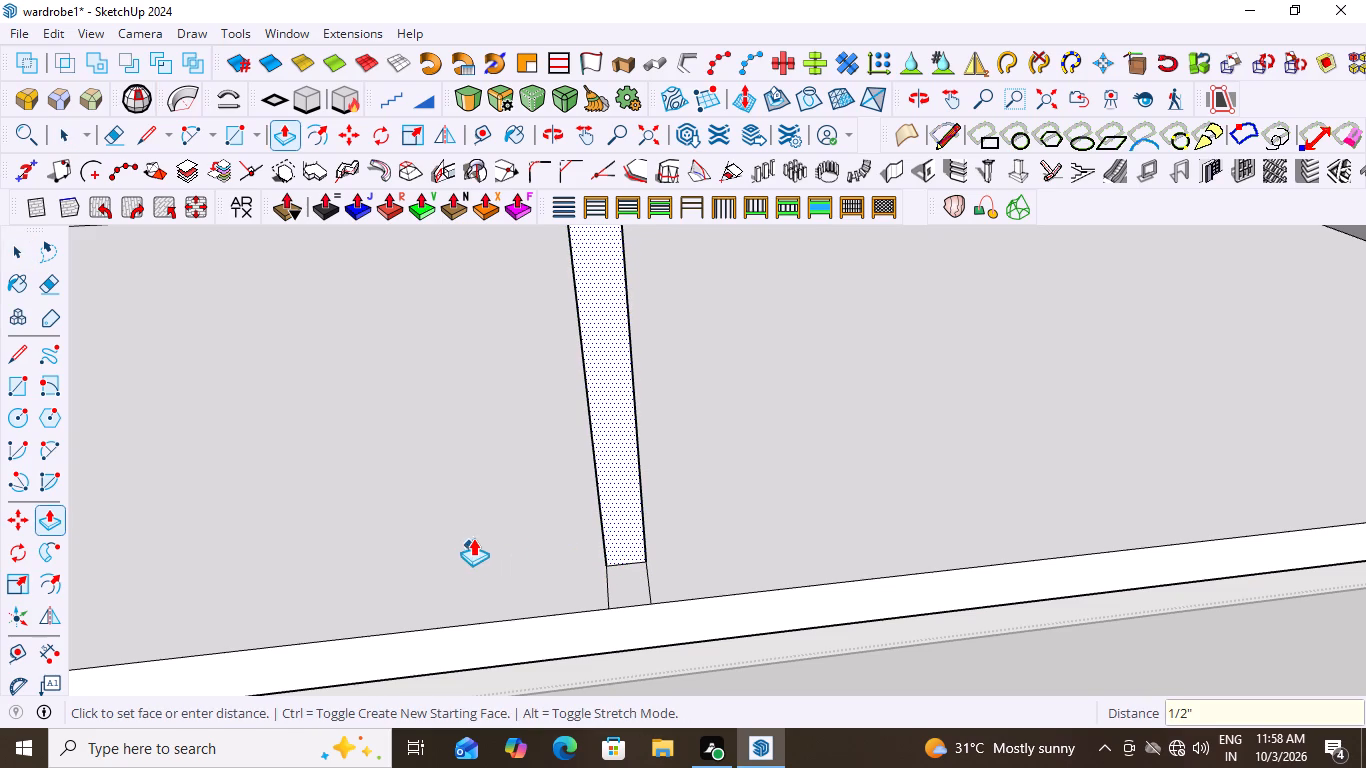
pyautogui.scroll(-13, 475, 534)
pyautogui.press('space')
pyautogui.click(839, 594)
# Inspect the partition's front setback at the bottom panel and the wardrobe's overall front from several angles.
pyautogui.scroll(-11, 639, 585)
pyautogui.moveTo(620, 603); pyautogui.dragTo(612, 516, button='middle')
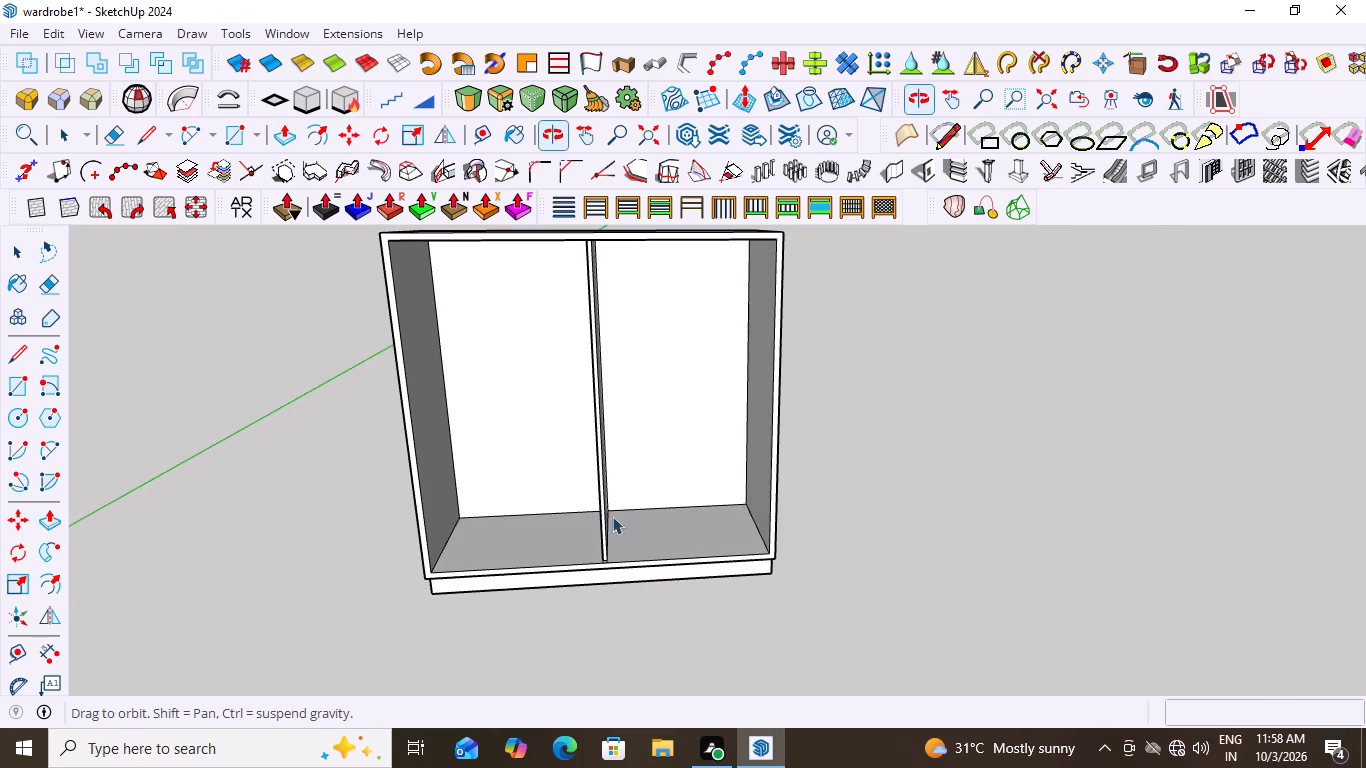
pyautogui.scroll(15, 612, 560)
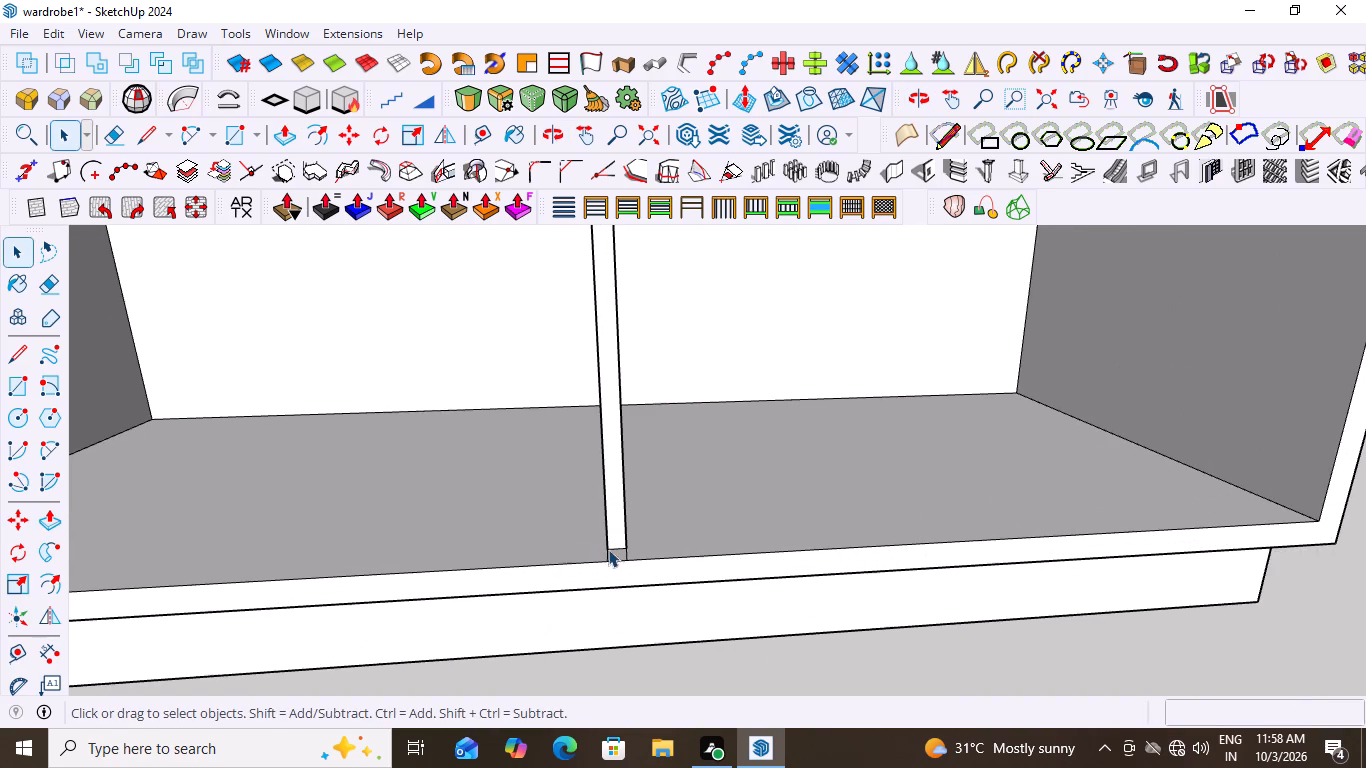
pyautogui.scroll(8, 613, 550)
pyautogui.scroll(-14, 613, 547)
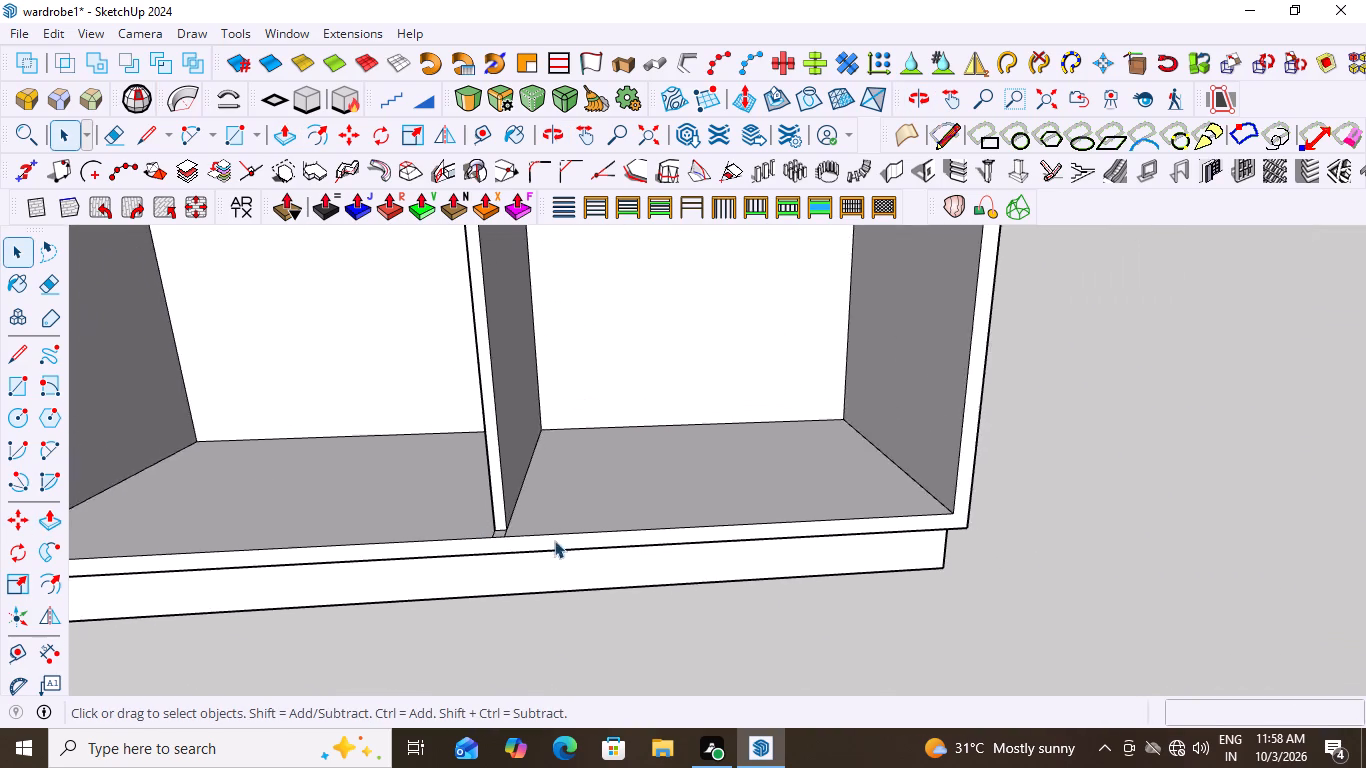
pyautogui.scroll(-6, 554, 540)
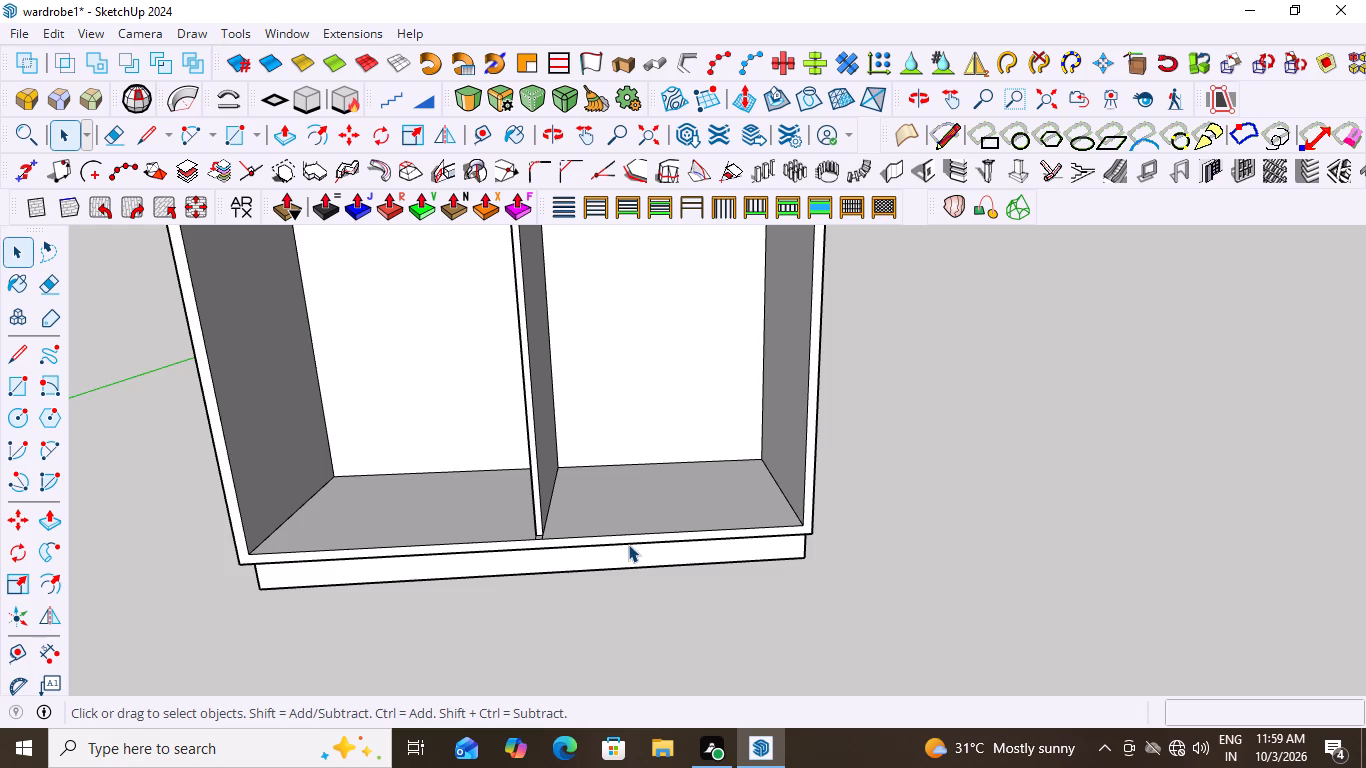
pyautogui.scroll(-6, 581, 522)
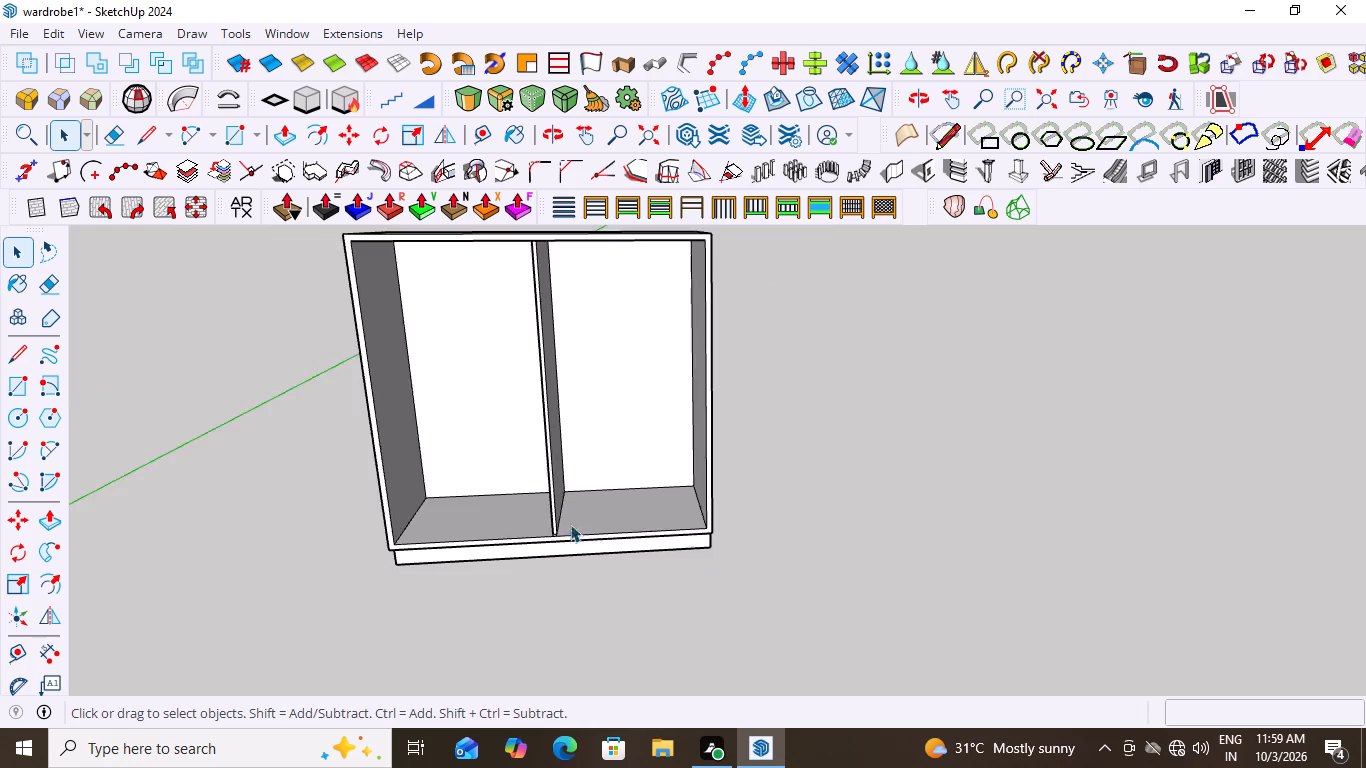
pyautogui.scroll(-5, 570, 524)
pyautogui.moveTo(596, 452); pyautogui.dragTo(578, 370, button='middle')
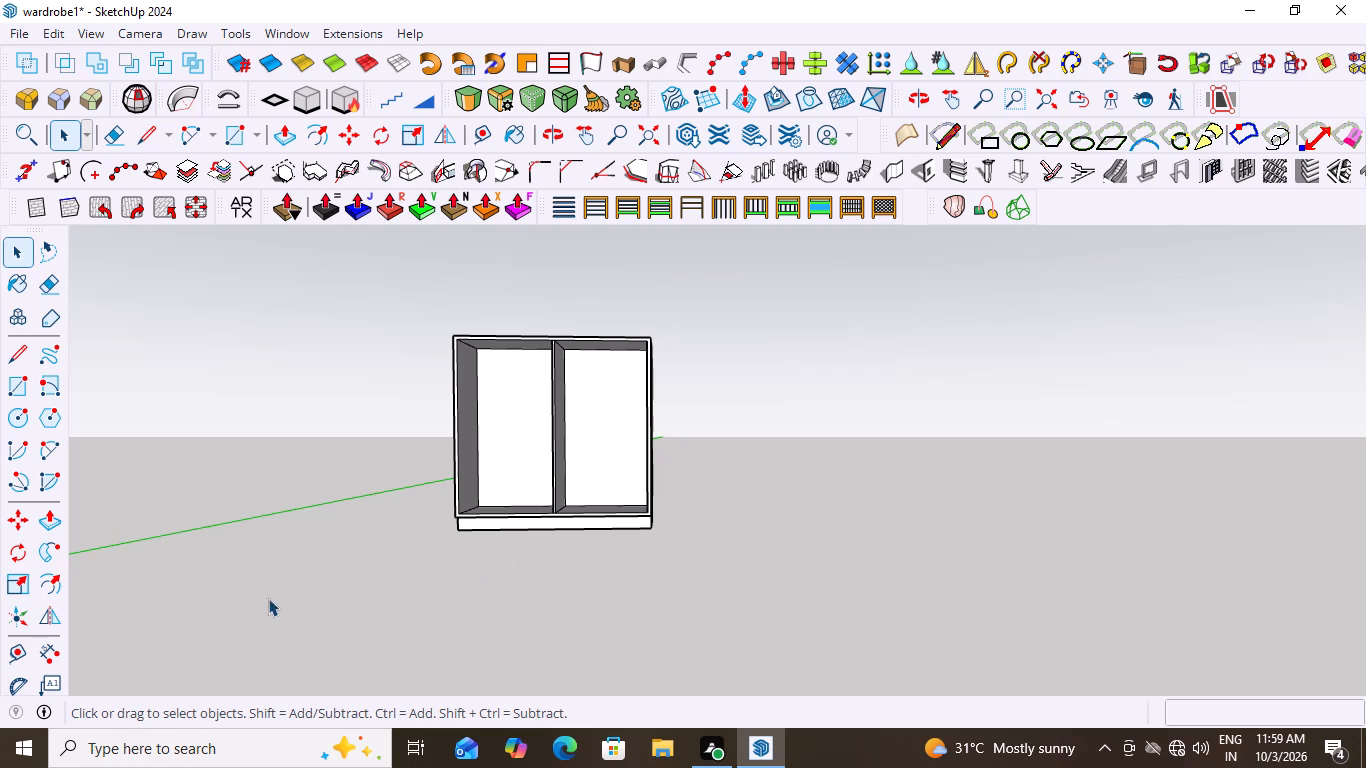
pyautogui.scroll(1, 669, 539)
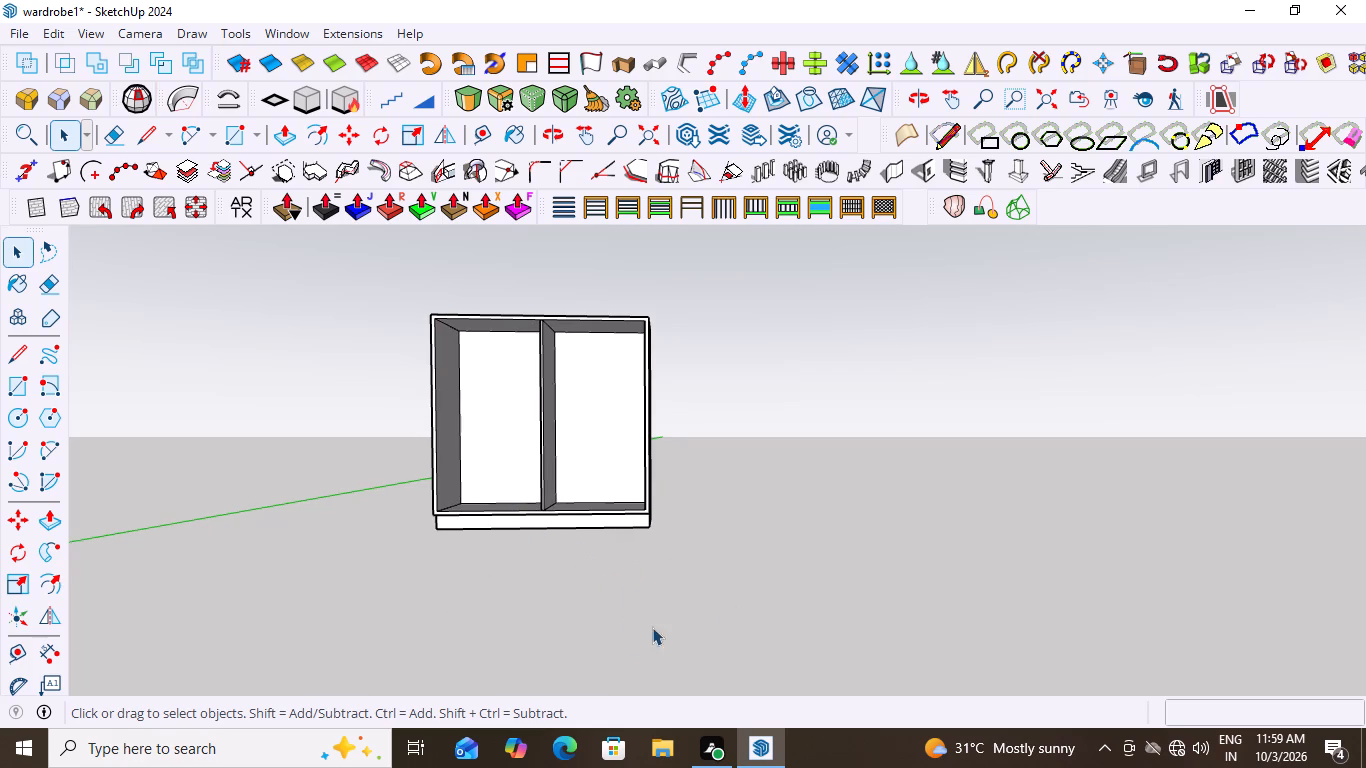
pyautogui.moveTo(535, 438); pyautogui.dragTo(559, 497, button='middle')
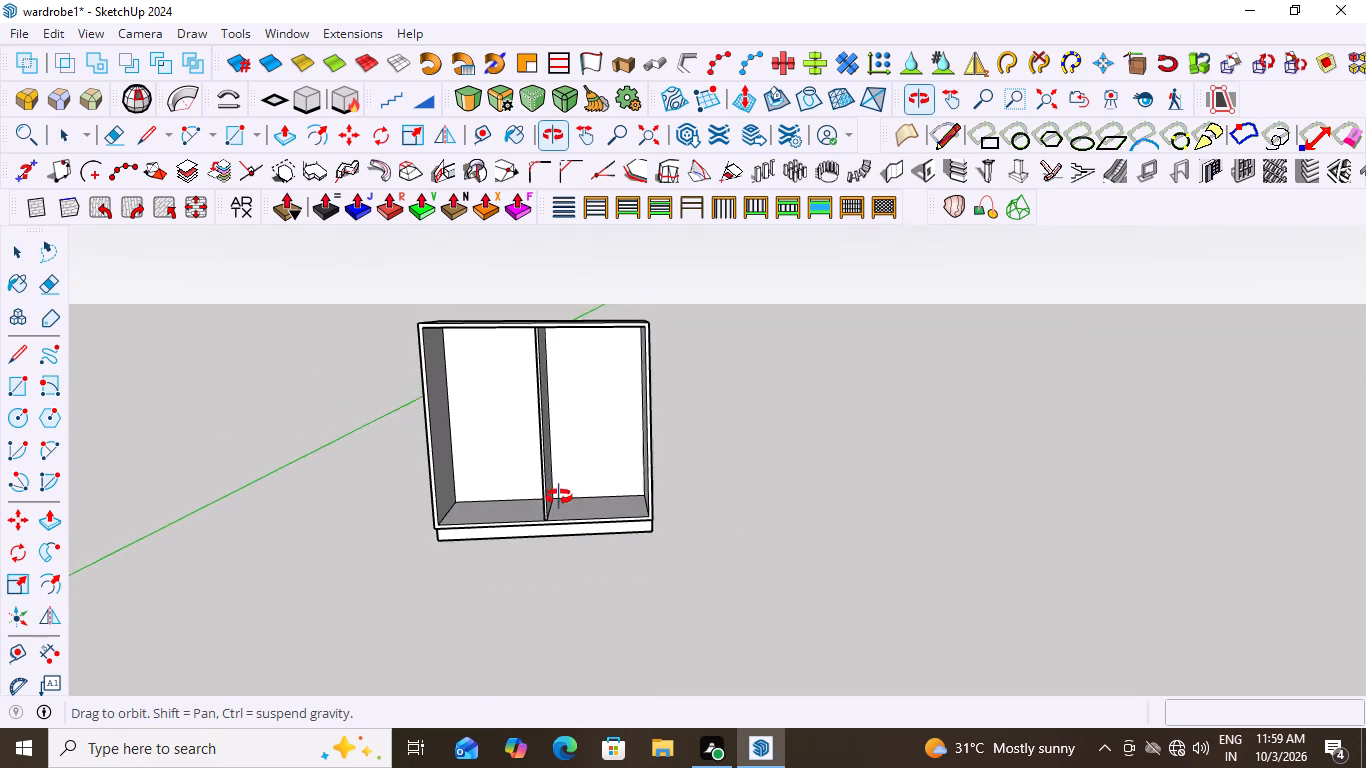
pyautogui.moveTo(559, 497); pyautogui.dragTo(559, 499, button='middle')
pyautogui.scroll(18, 542, 525)
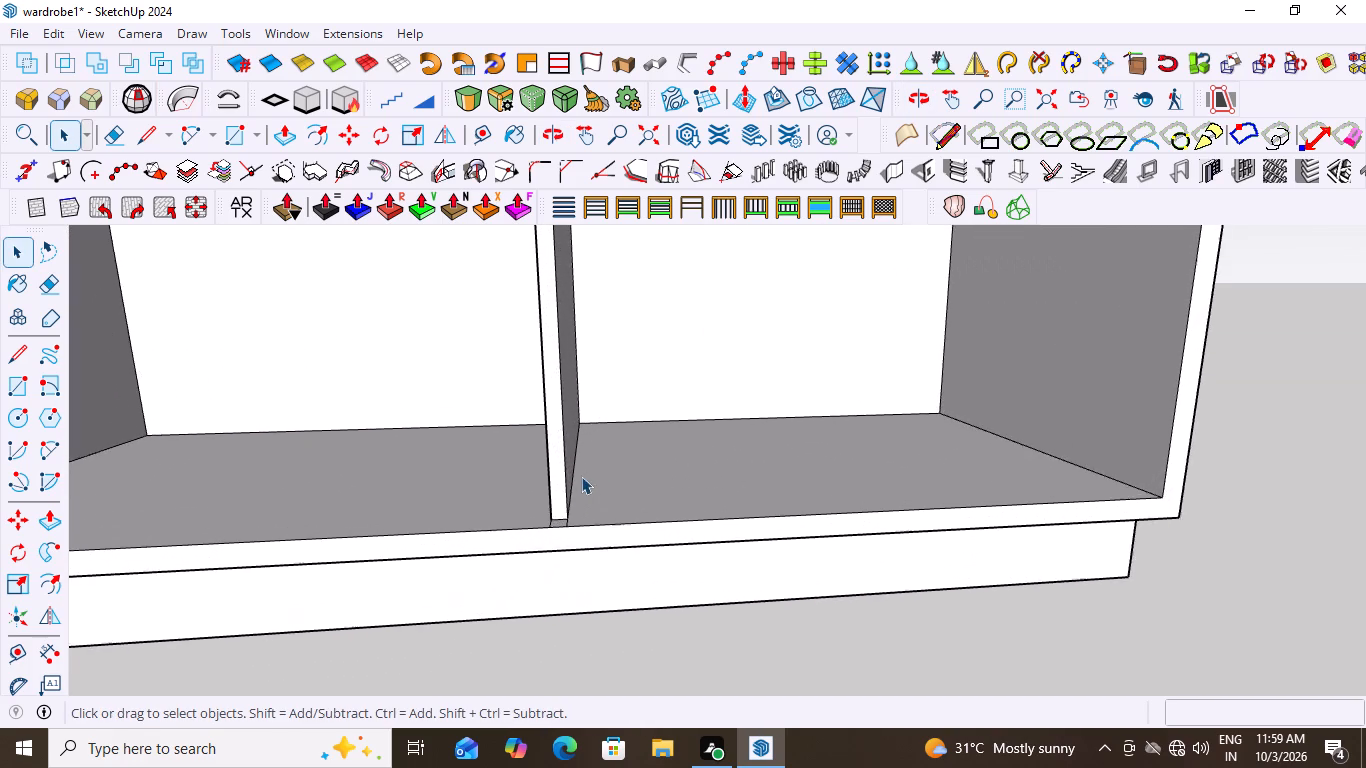
# Measure the gap between the partition's bottom front corner and the bottom panel's front edge using a temporary dimension.
pyautogui.moveTo(595, 459); pyautogui.dragTo(608, 548, button='middle')
pyautogui.middleClick(608, 548)
pyautogui.scroll(8, 579, 668)
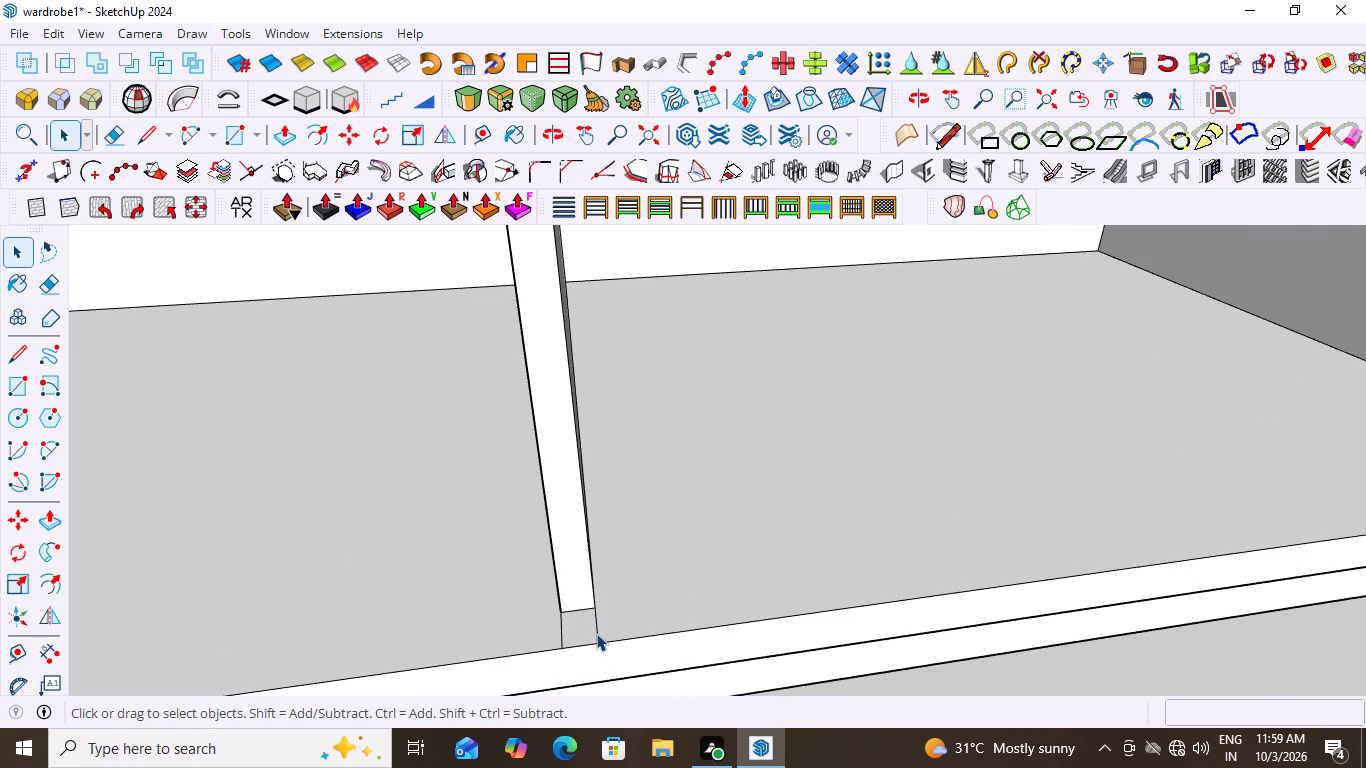
pyautogui.click(38, 650)
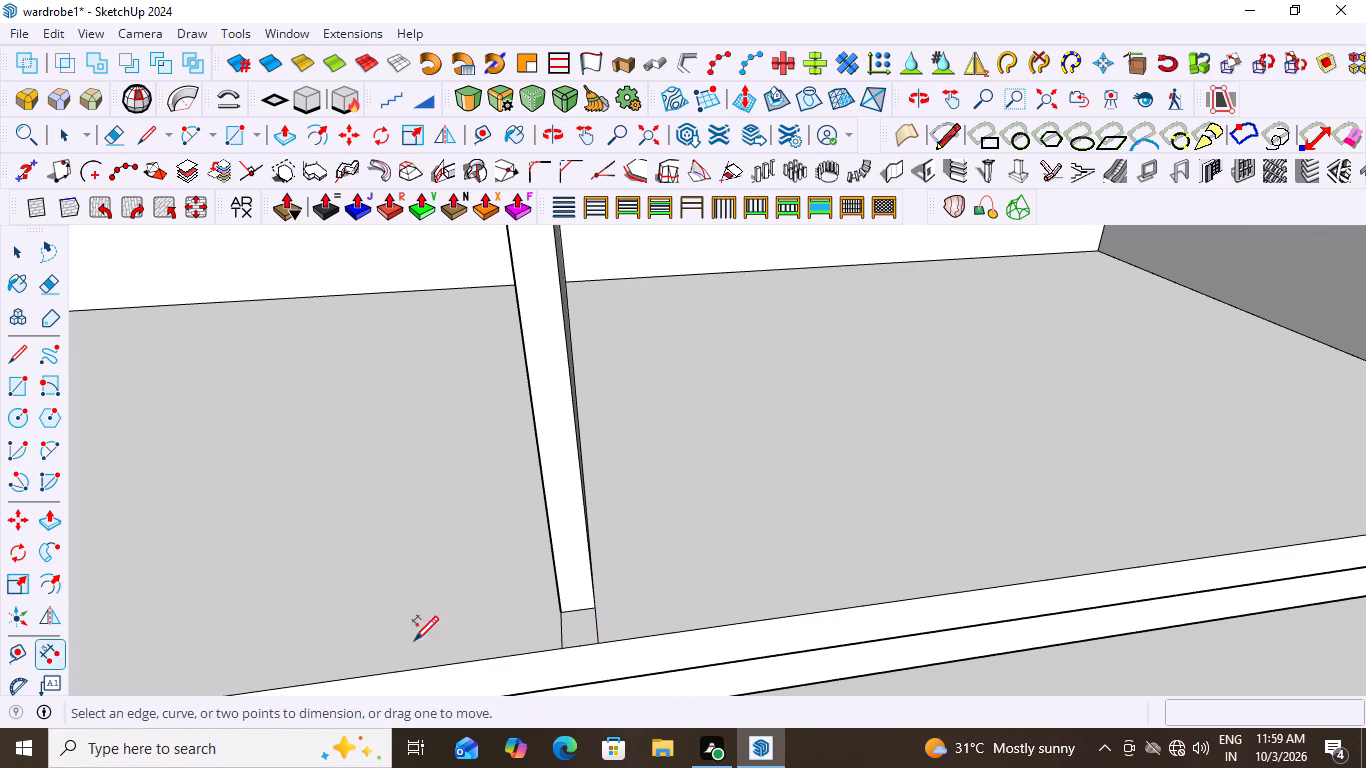
pyautogui.scroll(3, 508, 663)
pyautogui.click(577, 594)
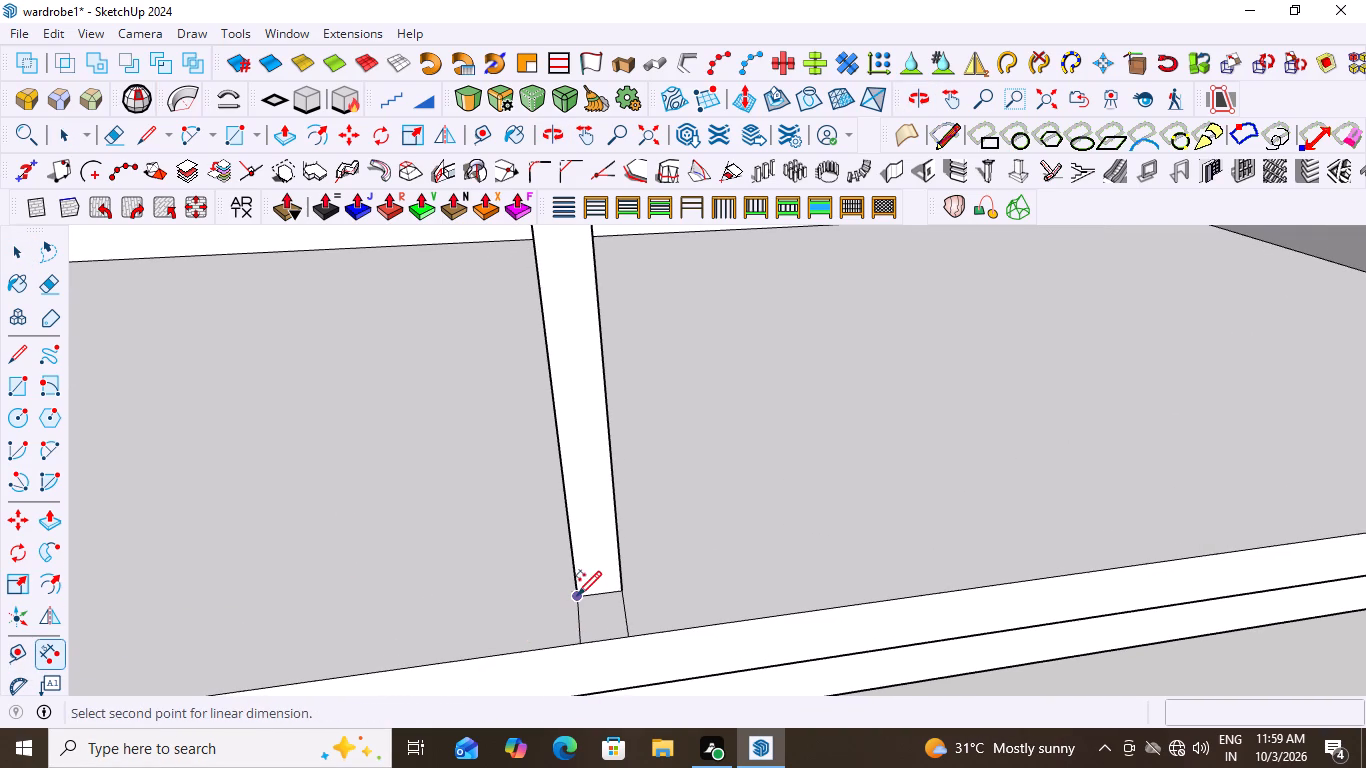
pyautogui.click(578, 643)
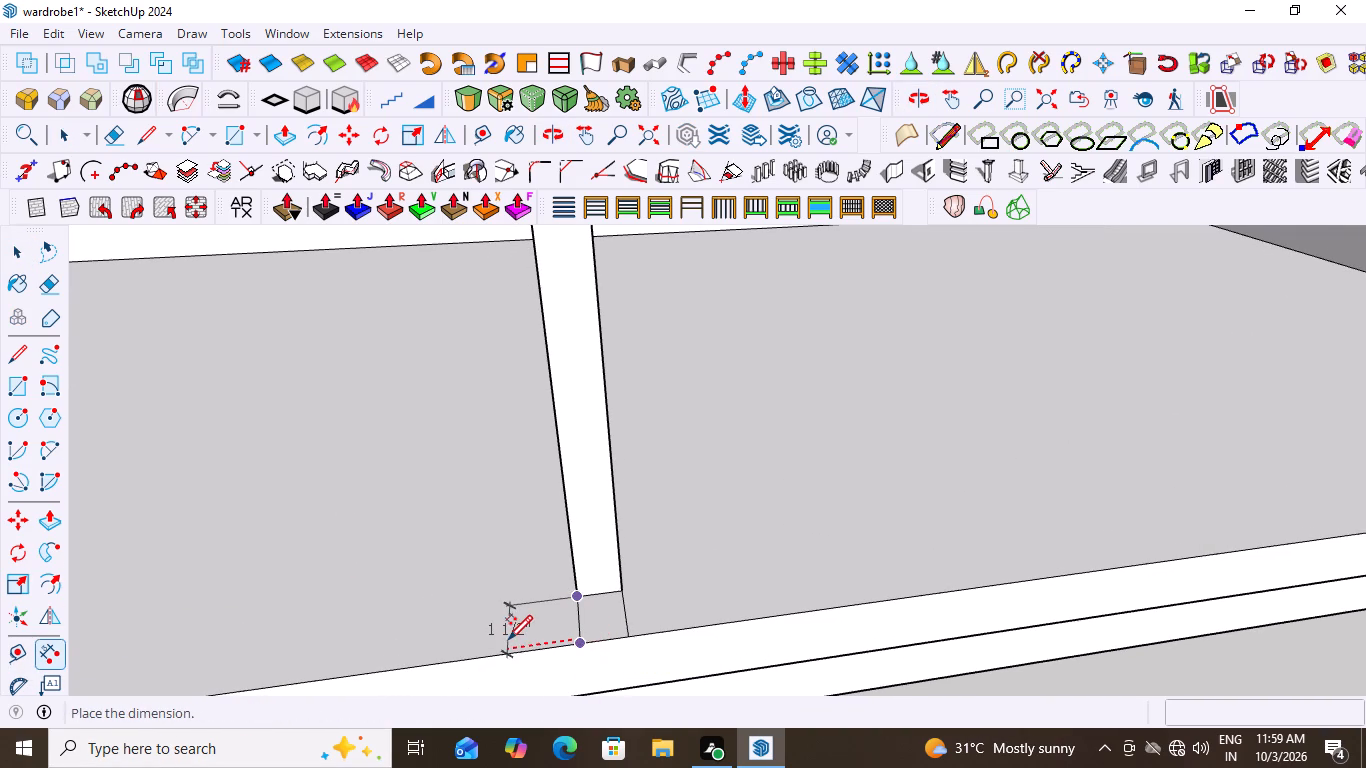
pyautogui.scroll(12, 504, 643)
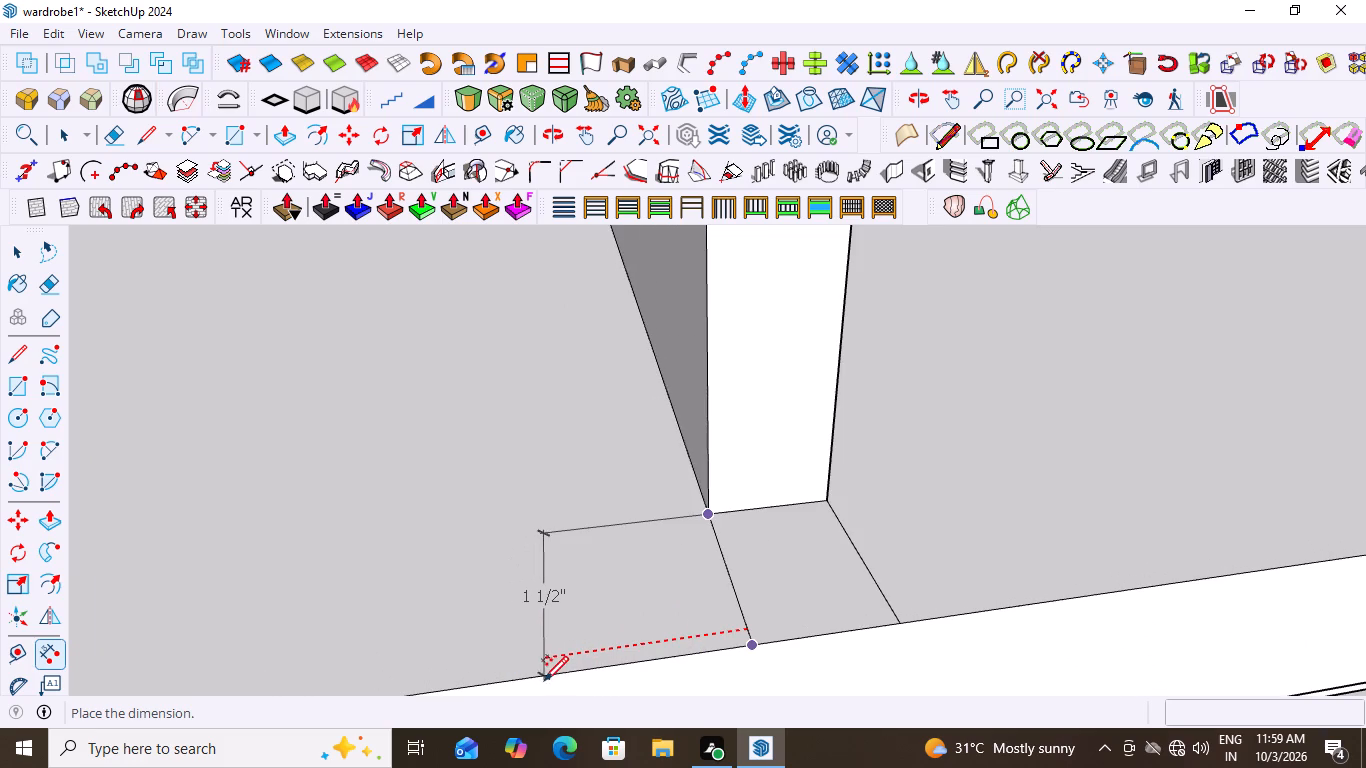
pyautogui.press('space')
# Measure the bottom panel's front thickness near its inner corner with the side panel using a temporary dimension.
pyautogui.scroll(-17, 453, 539)
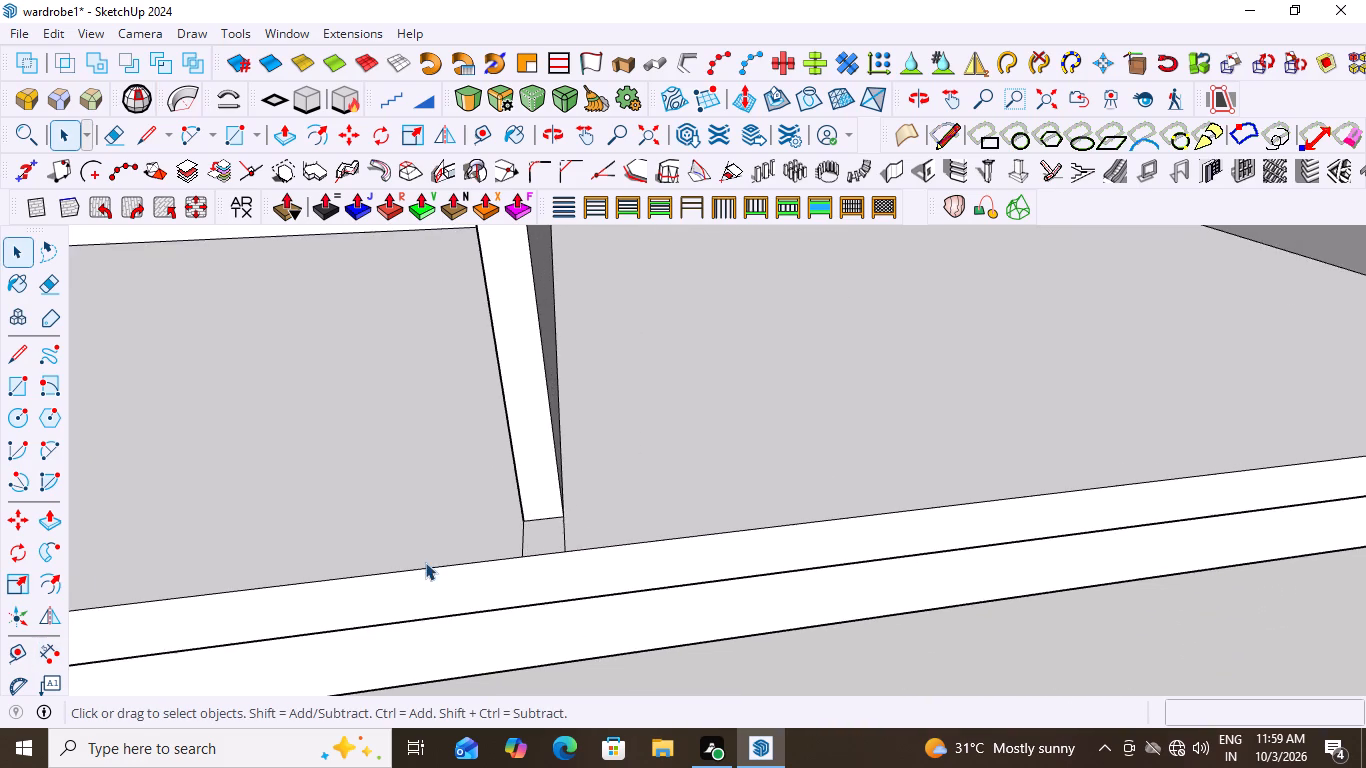
pyautogui.scroll(-2, 425, 562)
pyautogui.click(44, 652)
pyautogui.scroll(-11, 542, 494)
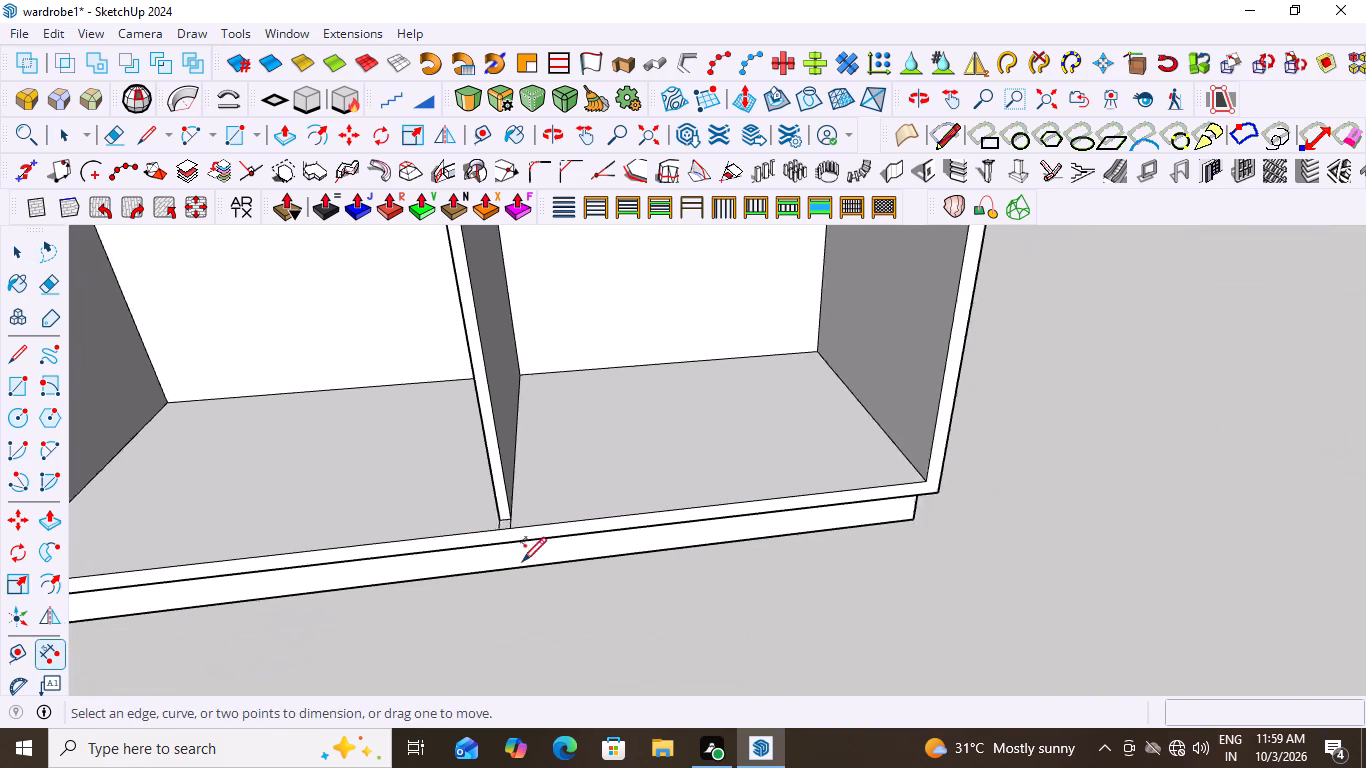
pyautogui.scroll(-1, 522, 560)
pyautogui.scroll(13, 853, 493)
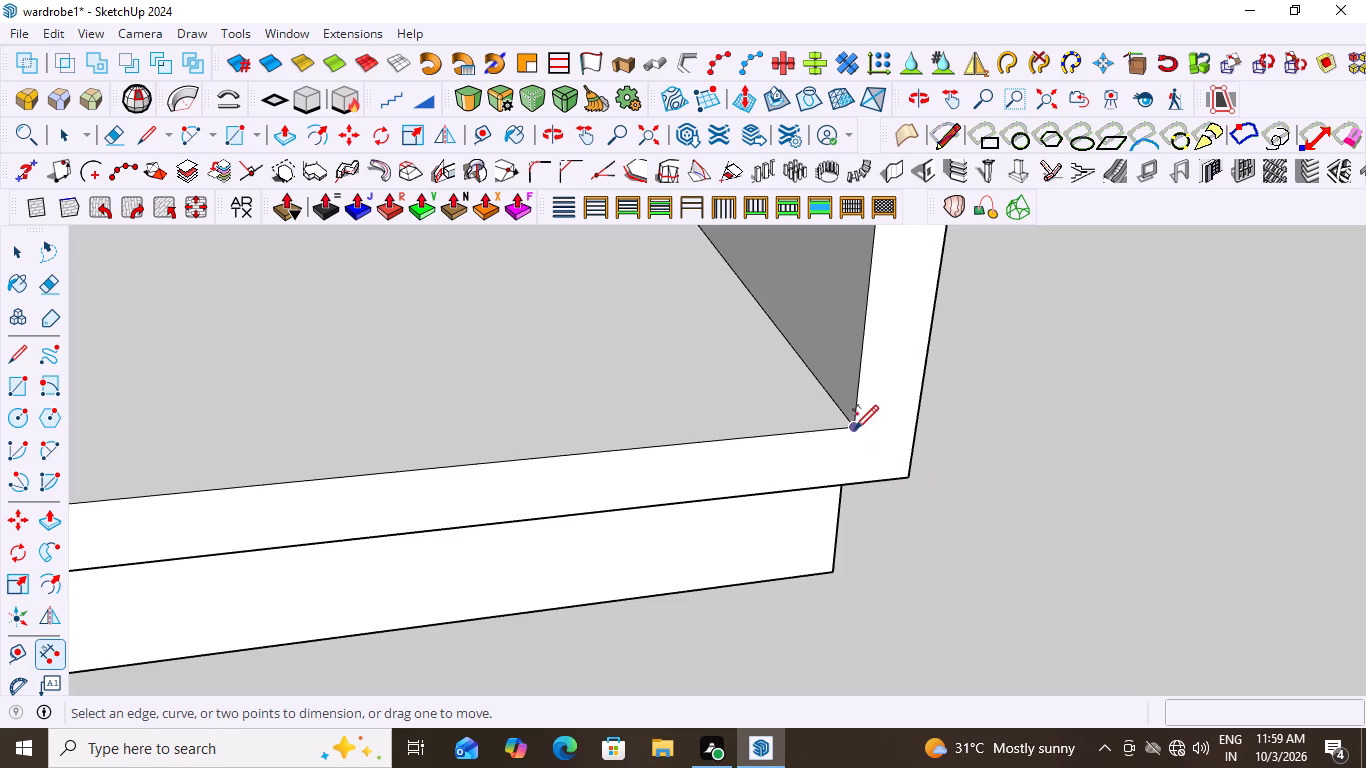
pyautogui.click(853, 428)
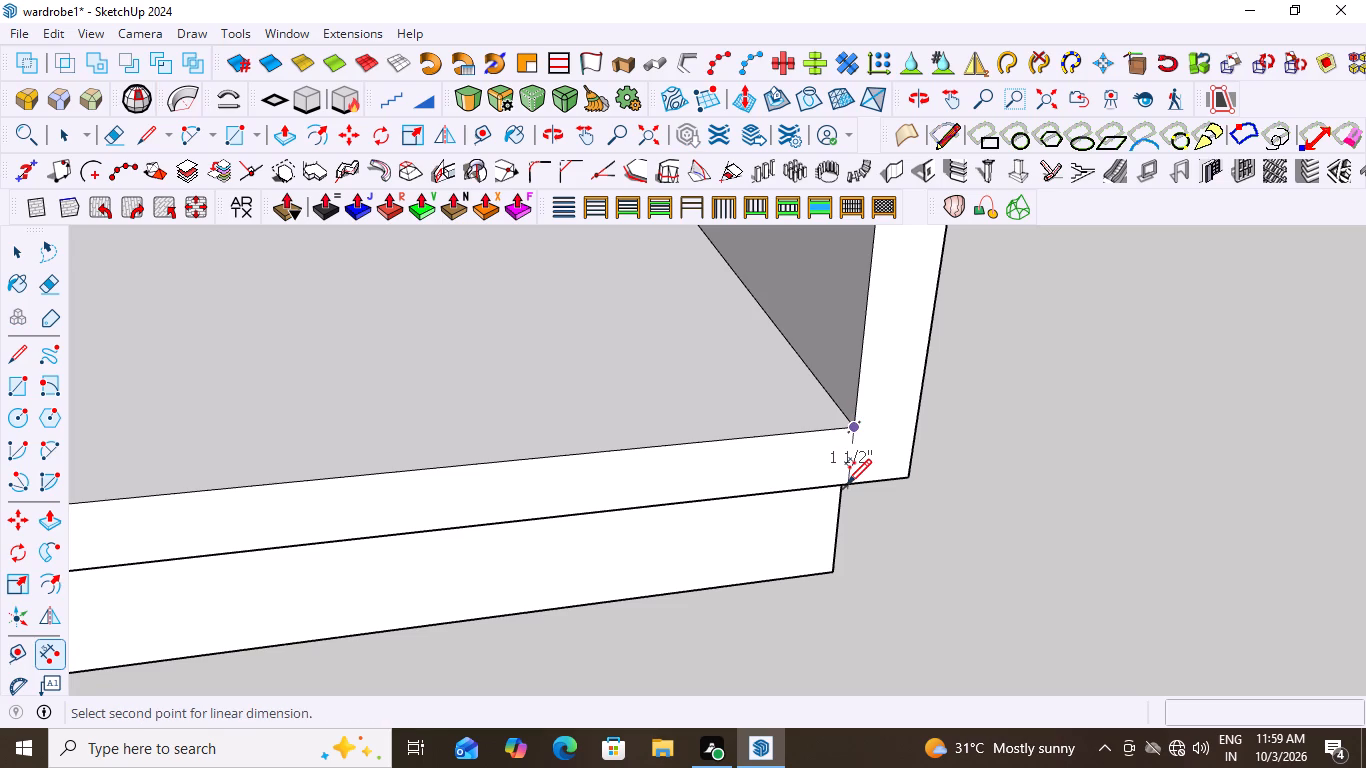
pyautogui.press('space')
pyautogui.click(1017, 505)
# Open the wardrobe body for editing, delete the two leftover edges between the partition and the bottom panel's front edge, and leave editing.
pyautogui.scroll(-17, 698, 471)
pyautogui.scroll(19, 546, 490)
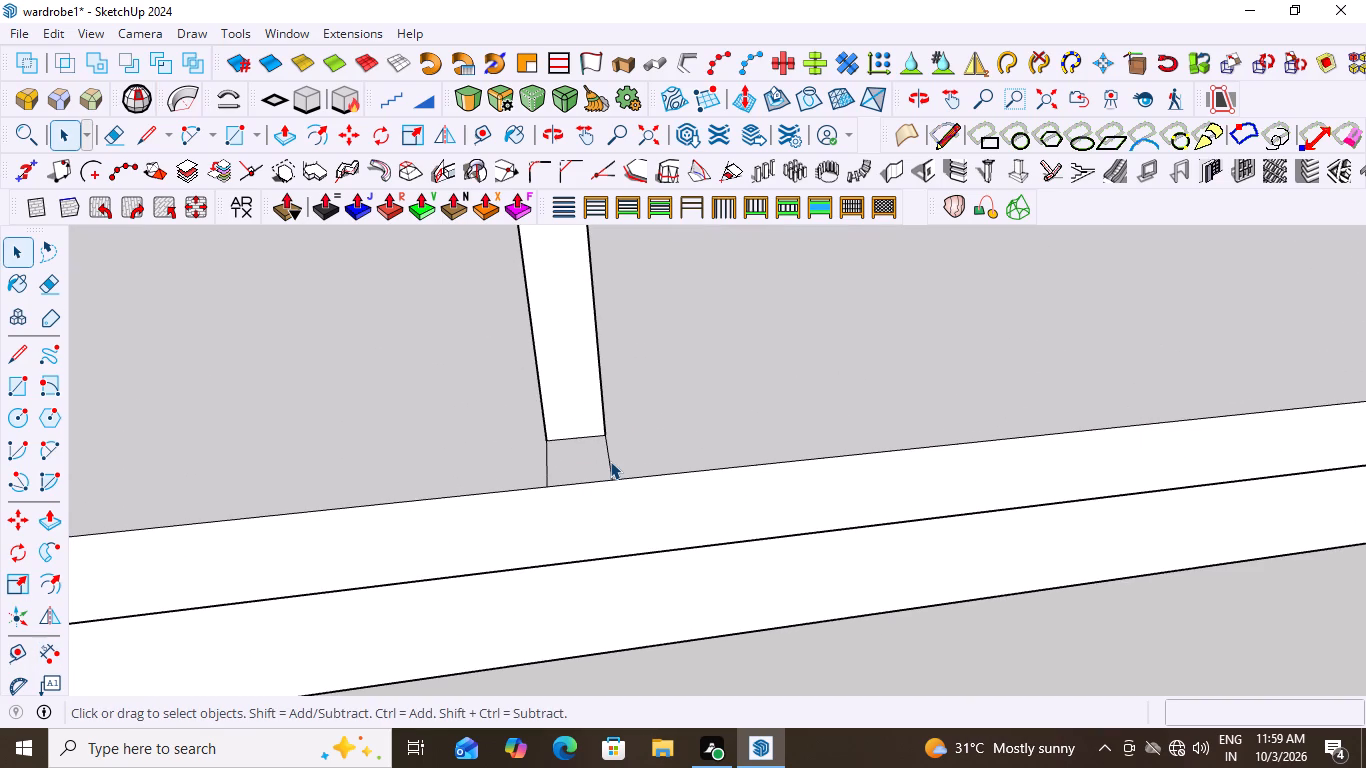
pyautogui.click(610, 461)
pyautogui.doubleClick(610, 461)
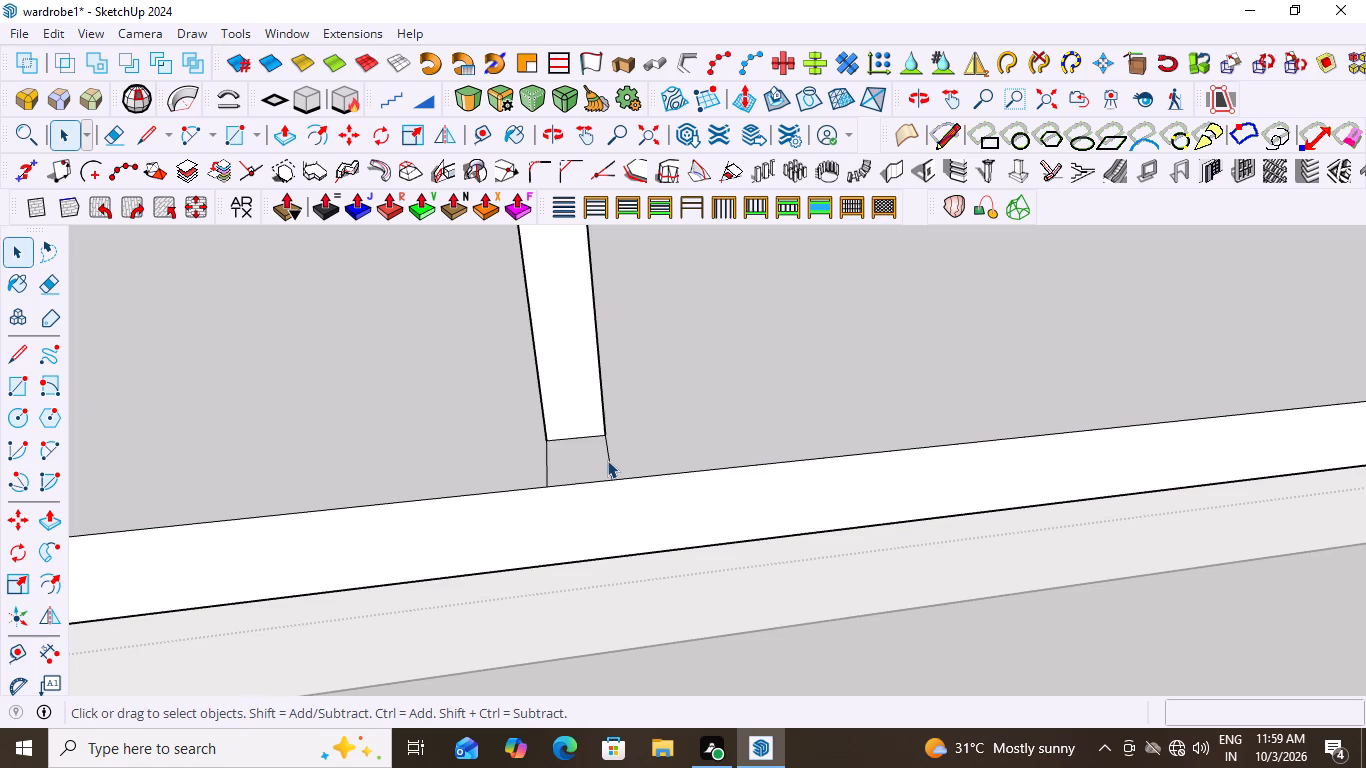
pyautogui.click(608, 460)
pyautogui.press('Delete')
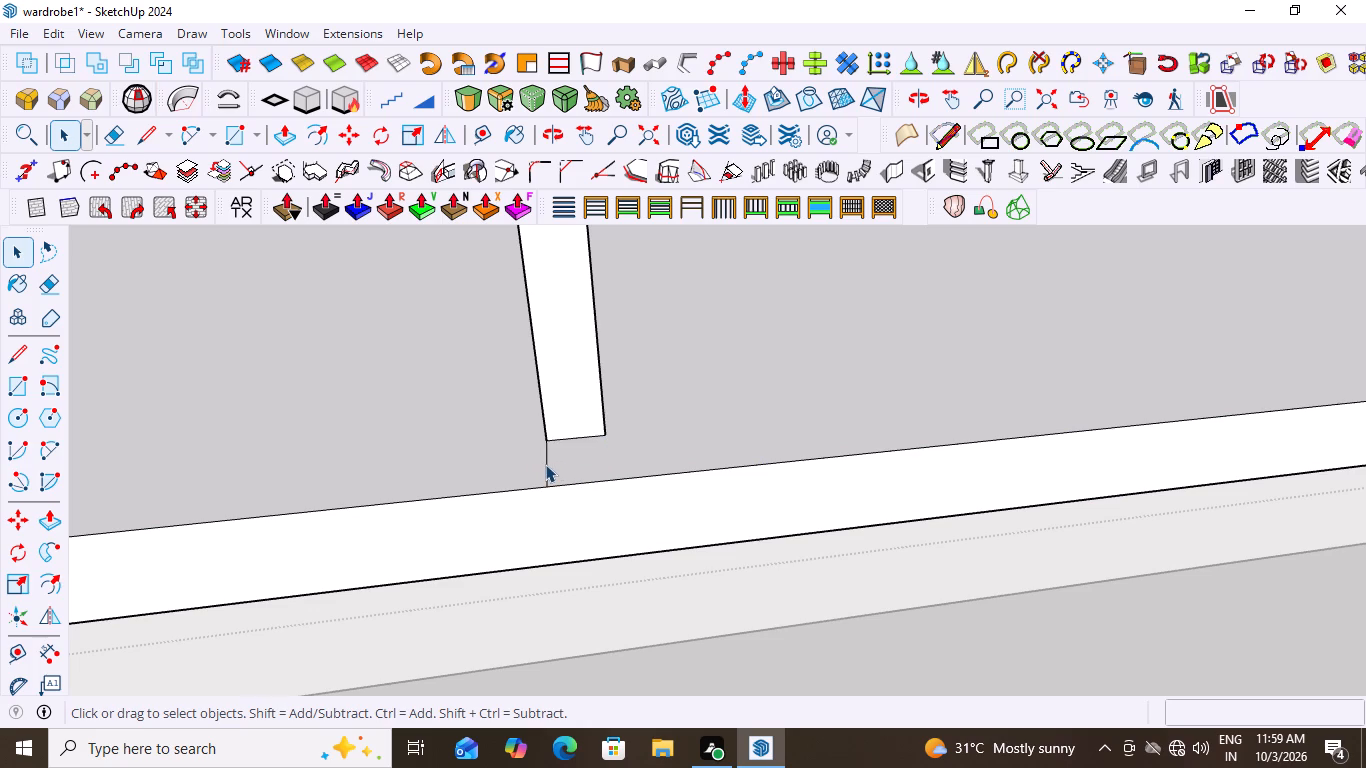
pyautogui.click(545, 464)
pyautogui.press('Delete')
pyautogui.scroll(-15, 428, 445)
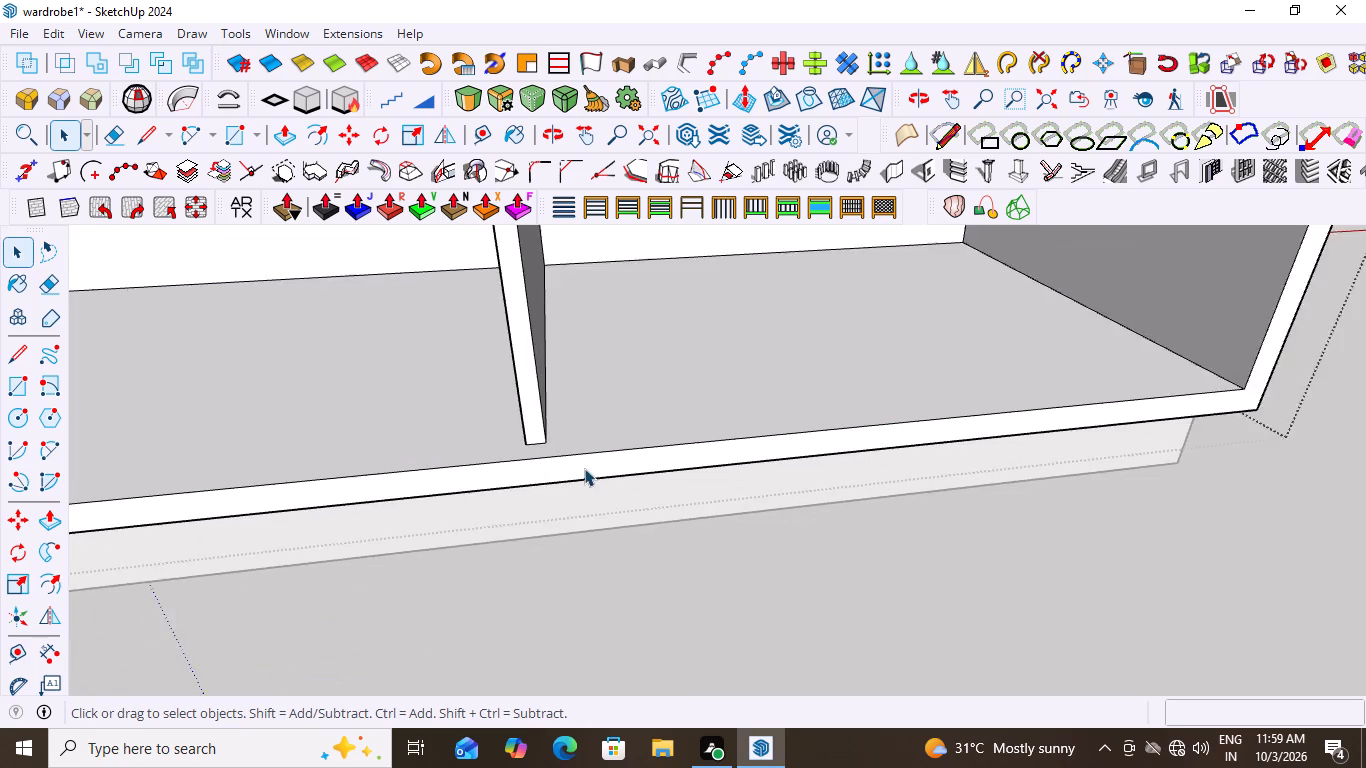
pyautogui.scroll(-20, 584, 468)
pyautogui.scroll(-10, 584, 468)
pyautogui.moveTo(429, 552); pyautogui.dragTo(421, 526, button='middle')
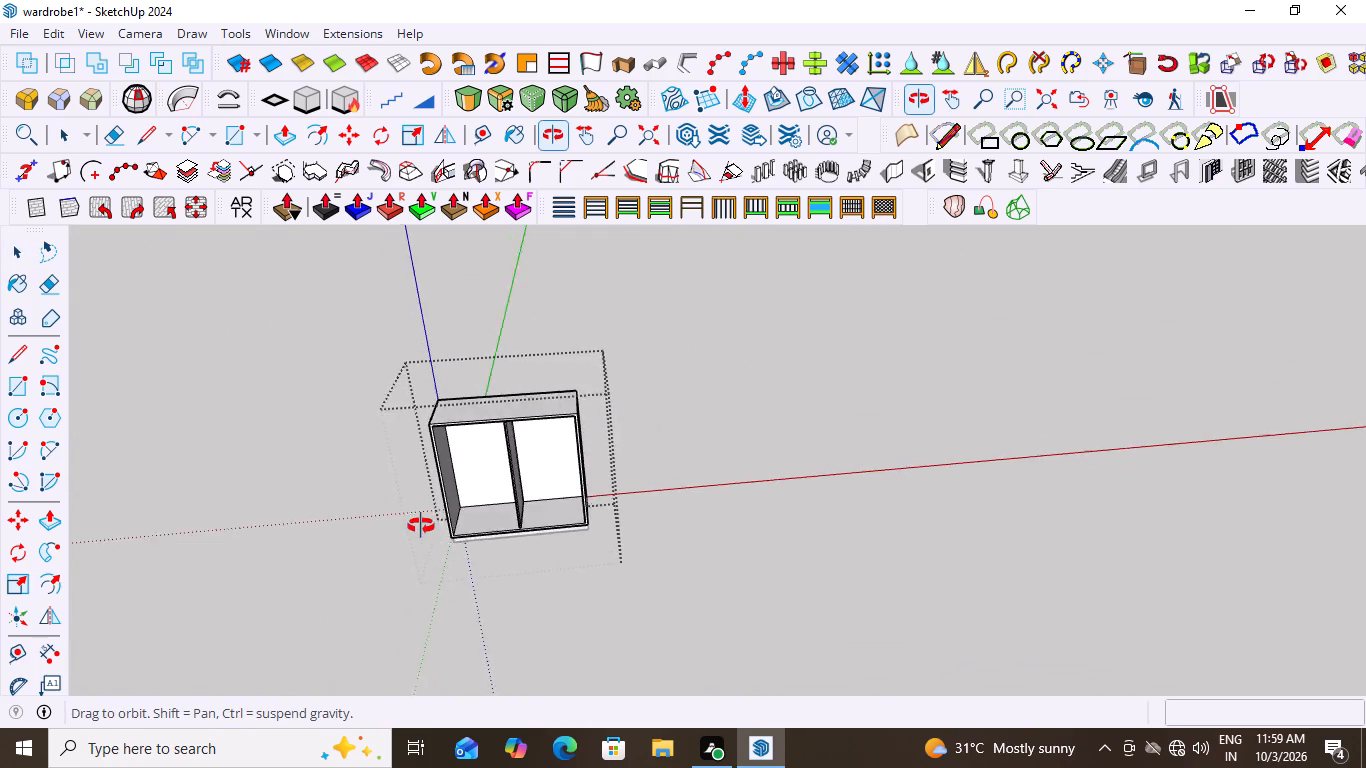
pyautogui.moveTo(421, 526); pyautogui.dragTo(445, 430, button='middle')
pyautogui.click(840, 388)
# Examine the wardrobe's front and the partition's setback at the bottom panel from several angles.
pyautogui.moveTo(707, 442); pyautogui.dragTo(445, 487, button='middle')
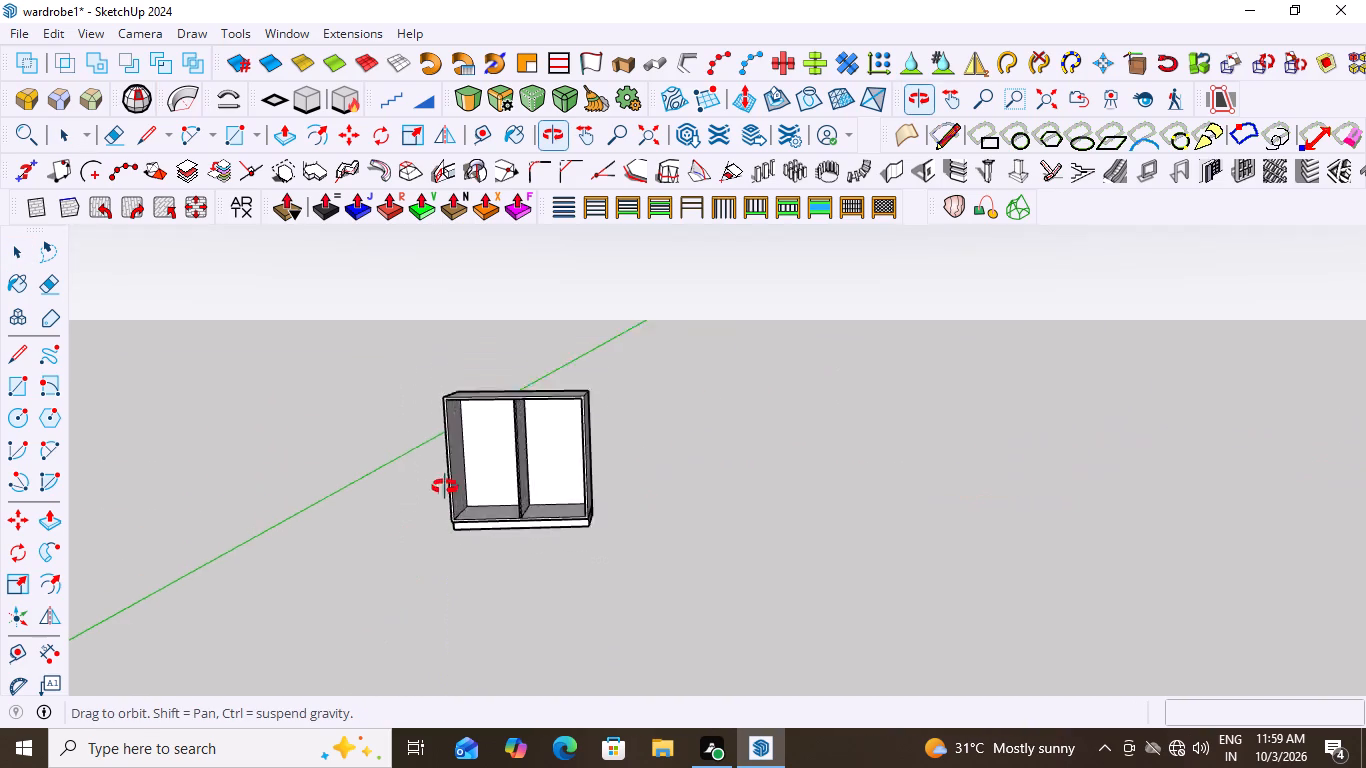
pyautogui.moveTo(445, 487); pyautogui.dragTo(690, 432, button='middle')
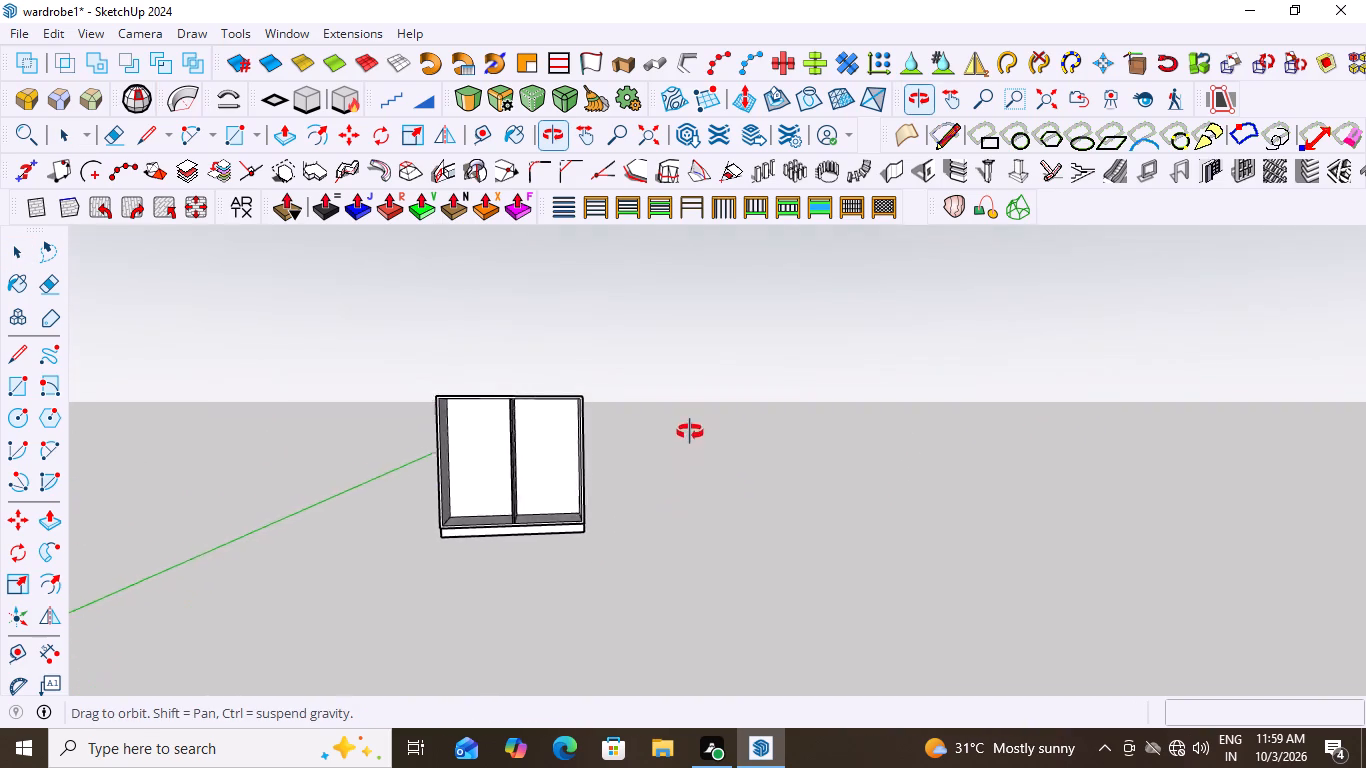
pyautogui.moveTo(690, 432); pyautogui.dragTo(677, 424, button='middle')
pyautogui.scroll(6, 445, 494)
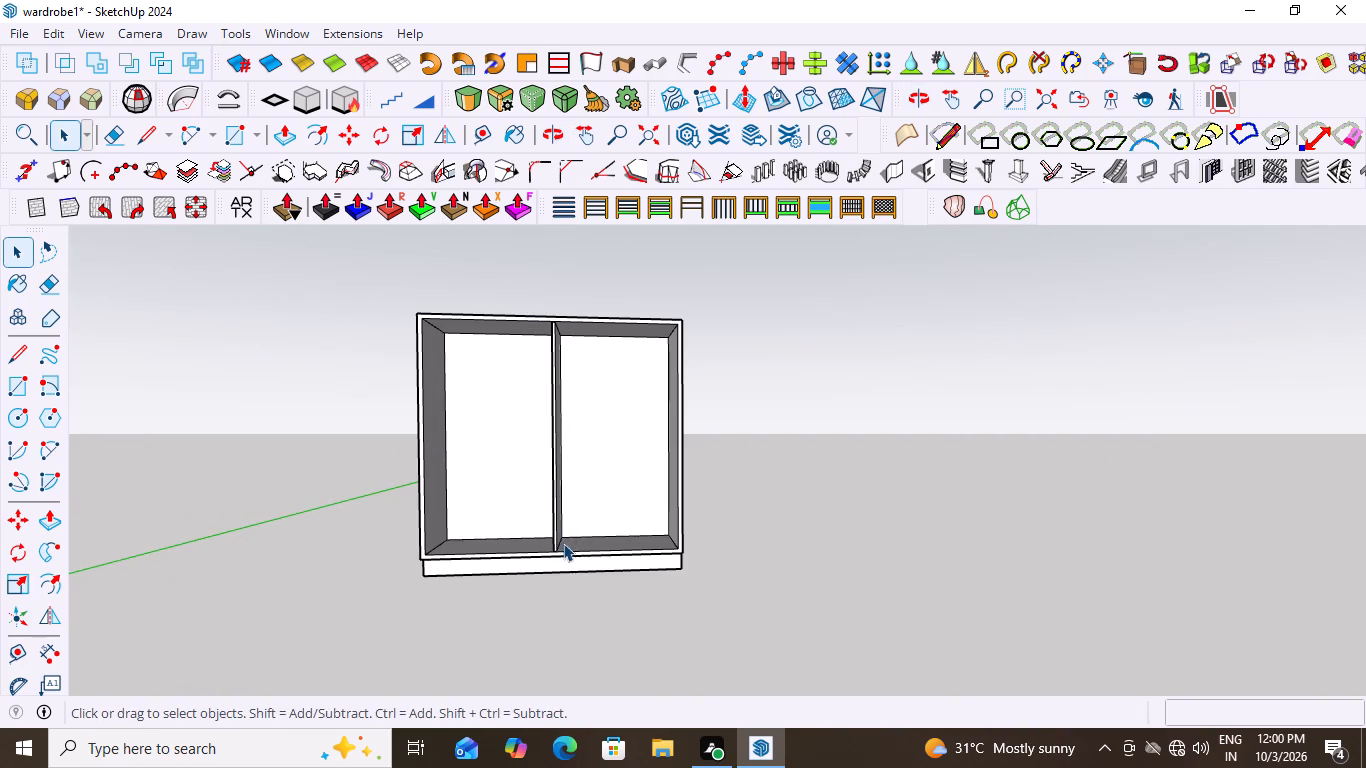
pyautogui.middleClick(563, 543)
pyautogui.scroll(1, 628, 449)
pyautogui.scroll(-1, 624, 604)
pyautogui.scroll(-1, 738, 646)
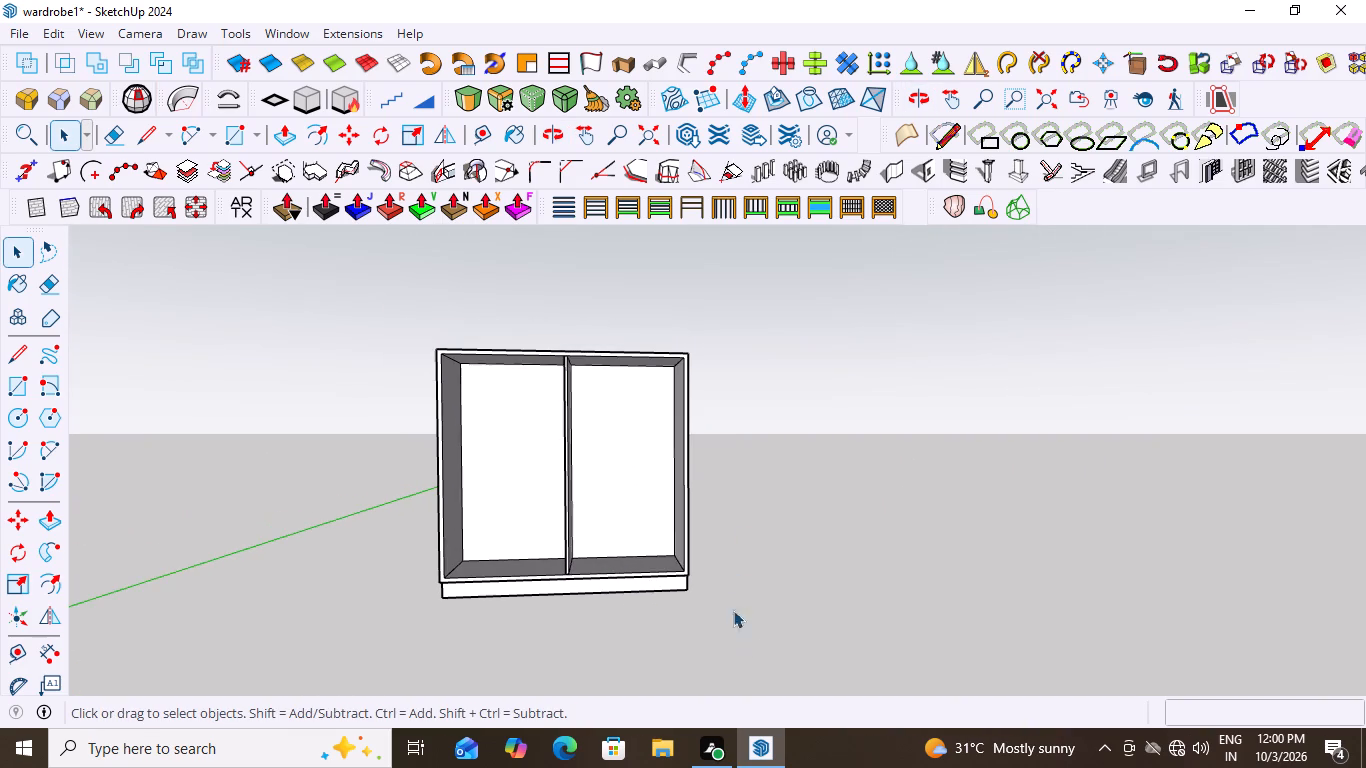
pyautogui.moveTo(739, 596); pyautogui.dragTo(733, 640, button='middle')
pyautogui.scroll(8, 558, 571)
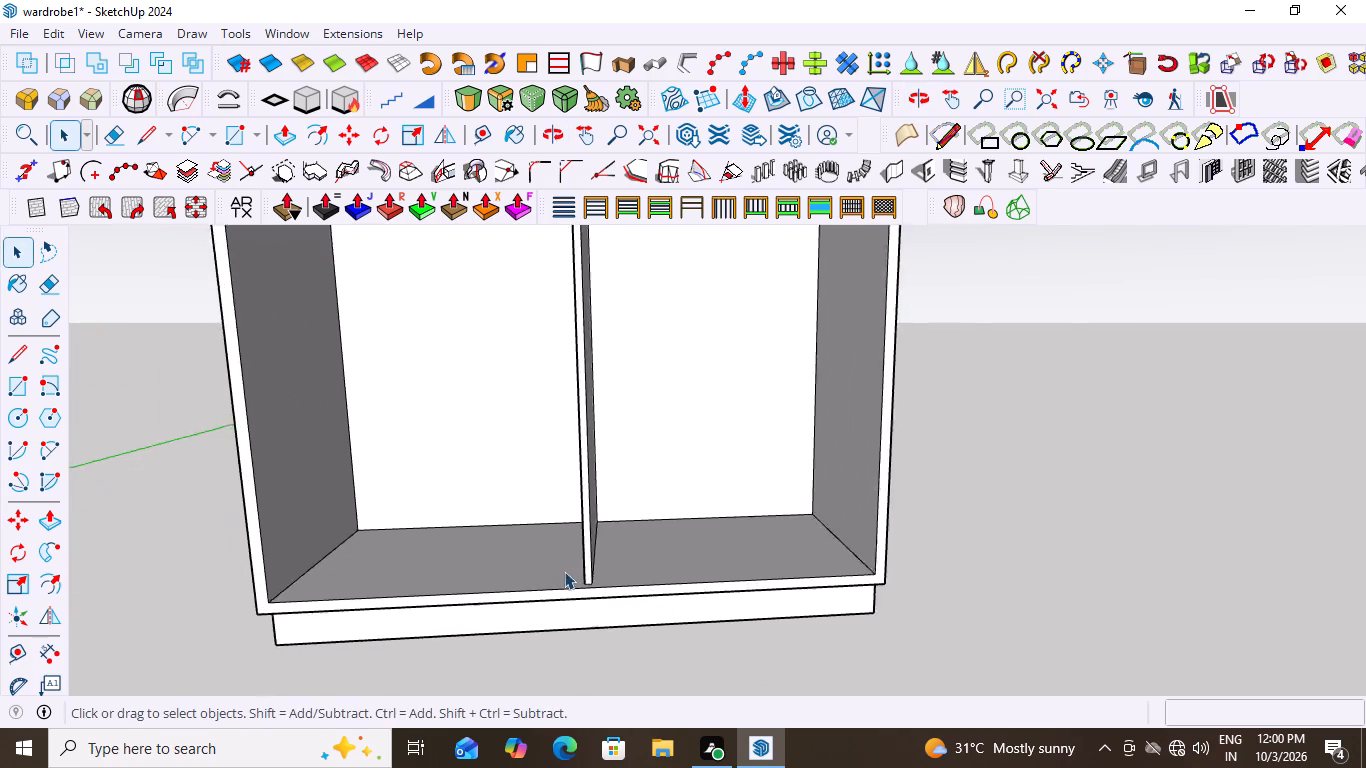
pyautogui.scroll(8, 564, 571)
pyautogui.scroll(-2, 582, 540)
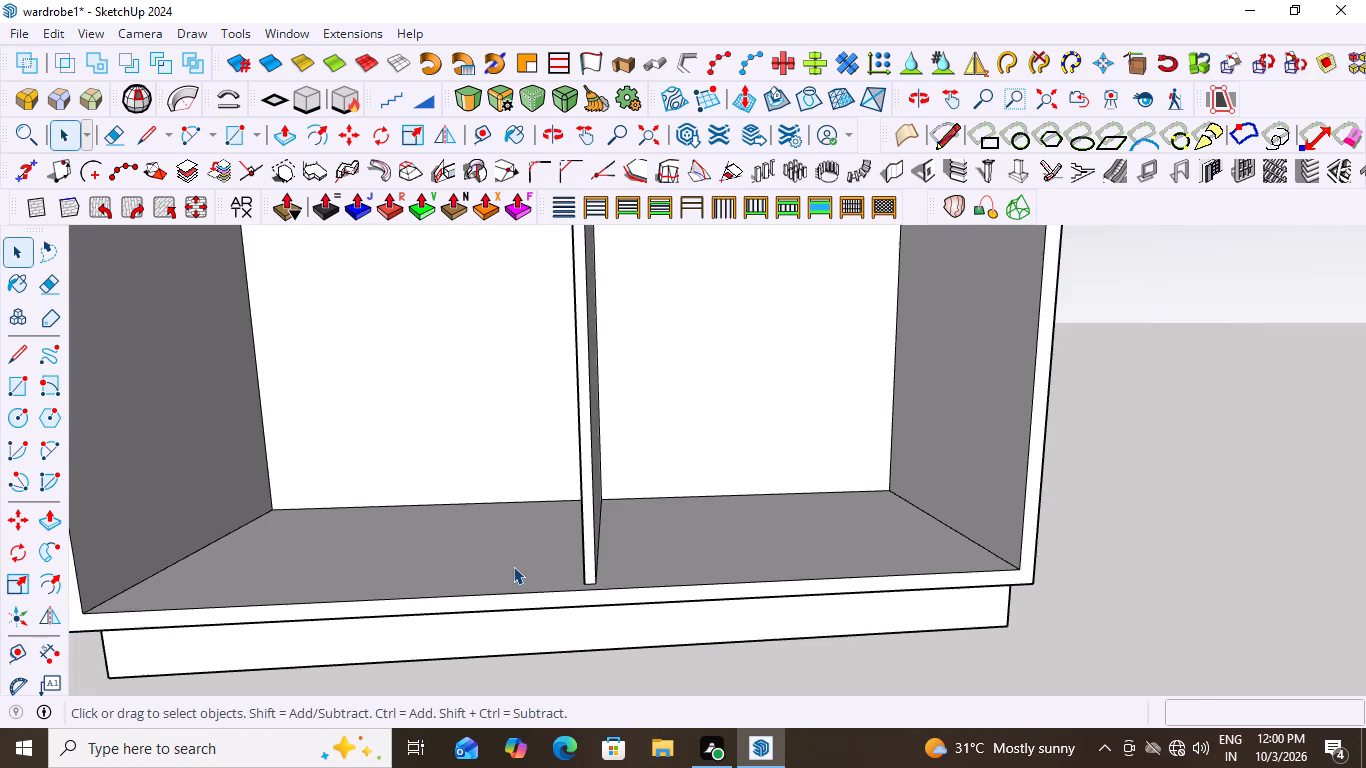
pyautogui.scroll(-5, 513, 566)
pyautogui.moveTo(623, 492); pyautogui.dragTo(602, 573, button='middle')
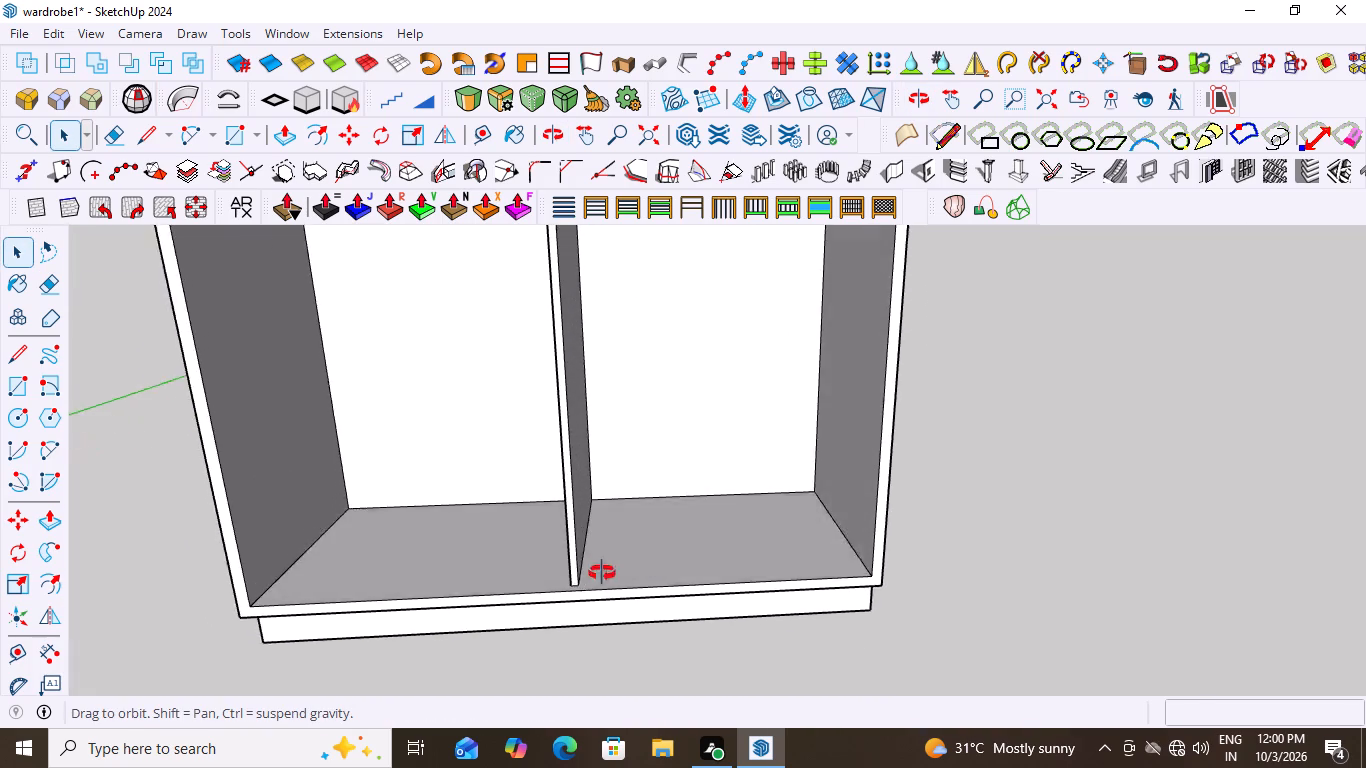
pyautogui.moveTo(602, 573); pyautogui.dragTo(620, 604, button='middle')
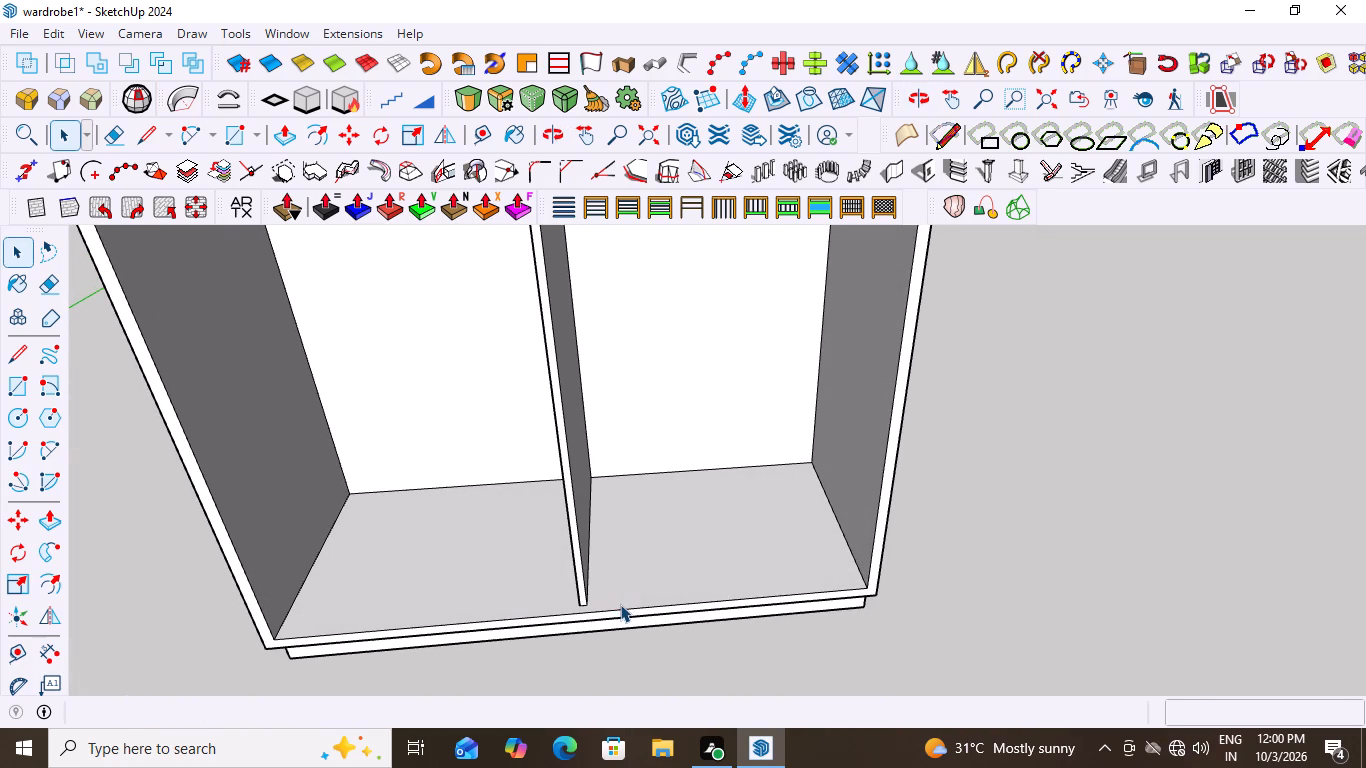
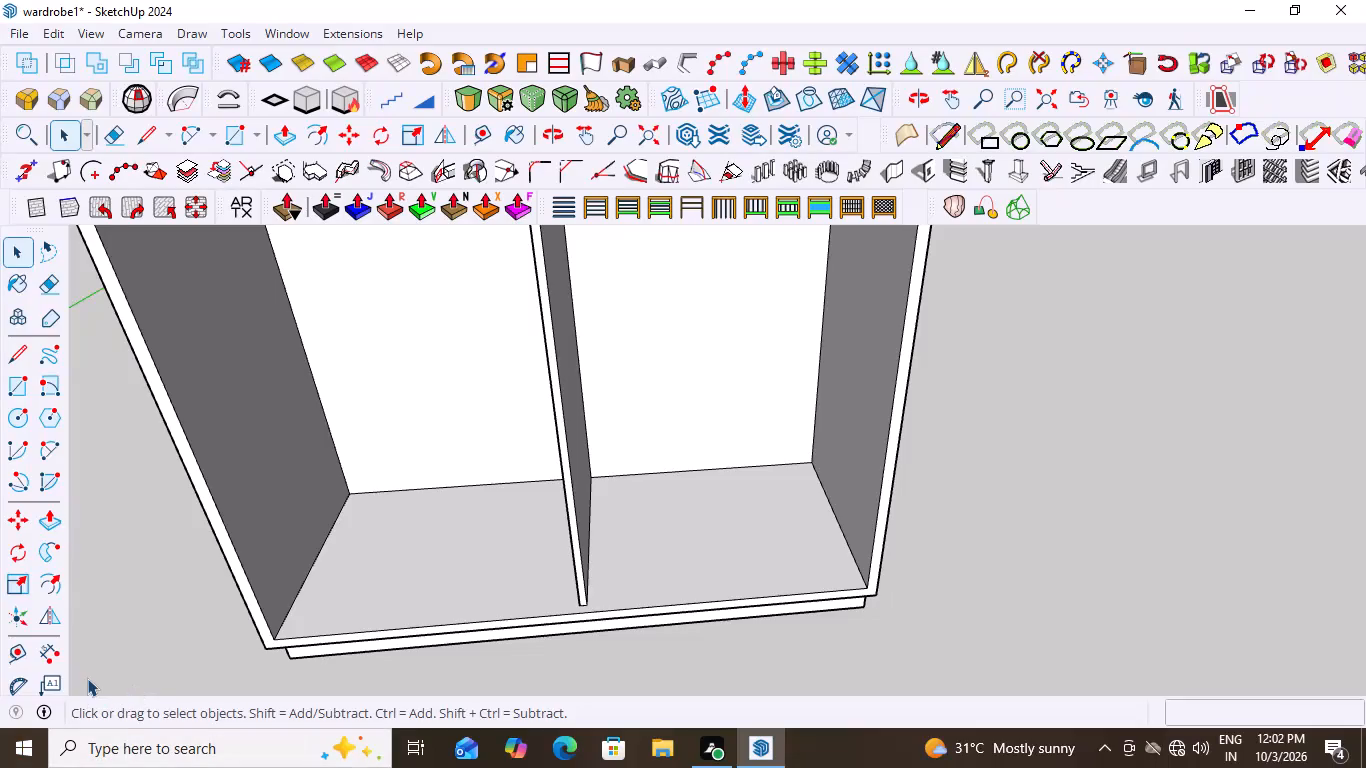
# Examine the whole wardrobe and the floor of its two compartments from several angles and distances.
pyautogui.scroll(-18, 87, 678)
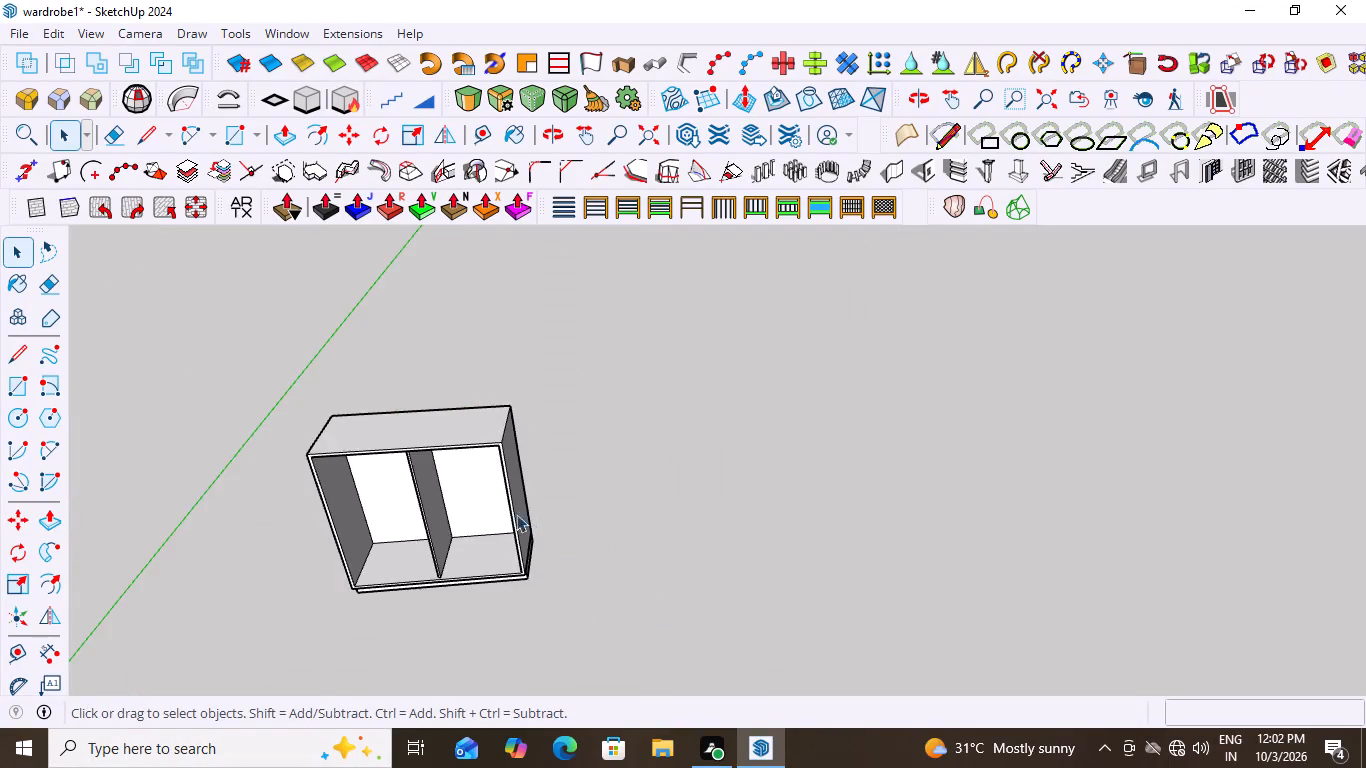
pyautogui.scroll(-2, 516, 514)
pyautogui.moveTo(407, 482); pyautogui.dragTo(414, 424, button='middle')
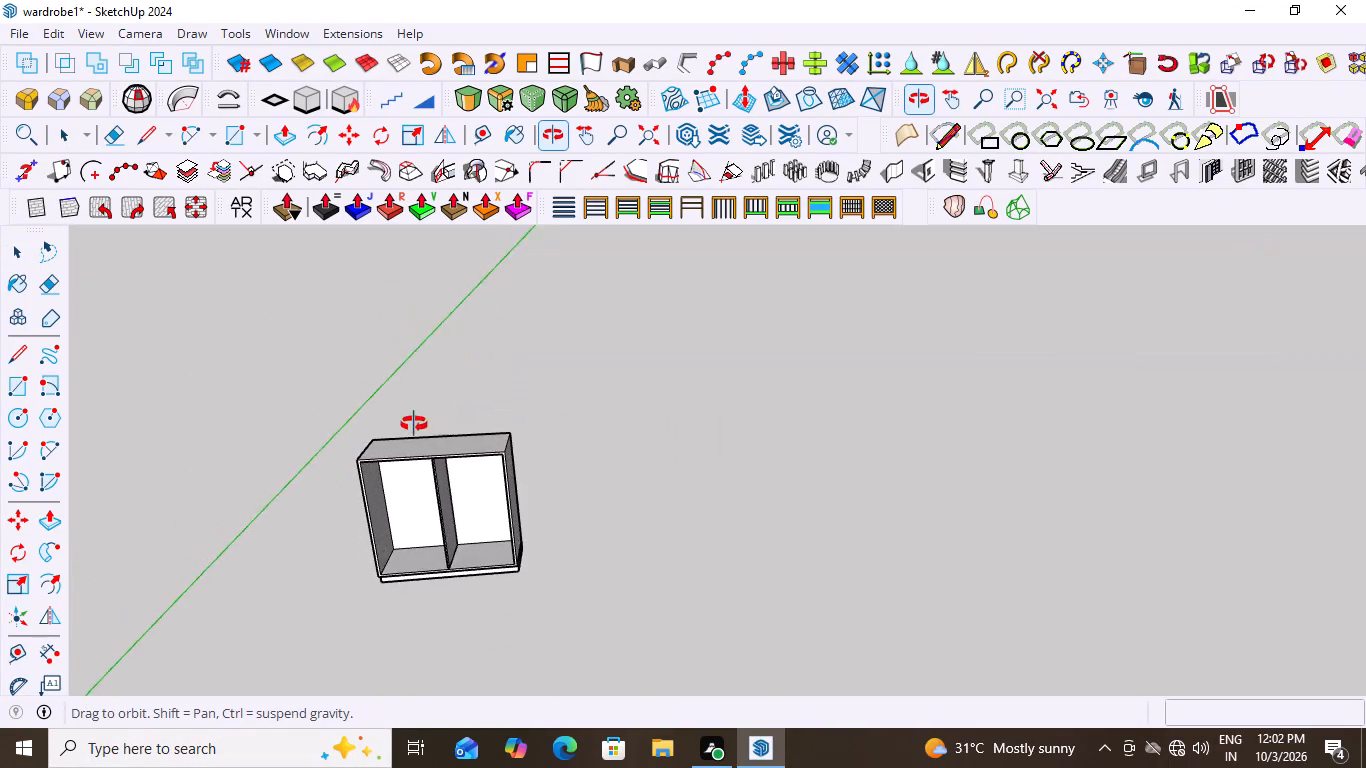
pyautogui.moveTo(414, 424); pyautogui.dragTo(376, 408, button='middle')
pyautogui.scroll(-14, 632, 412)
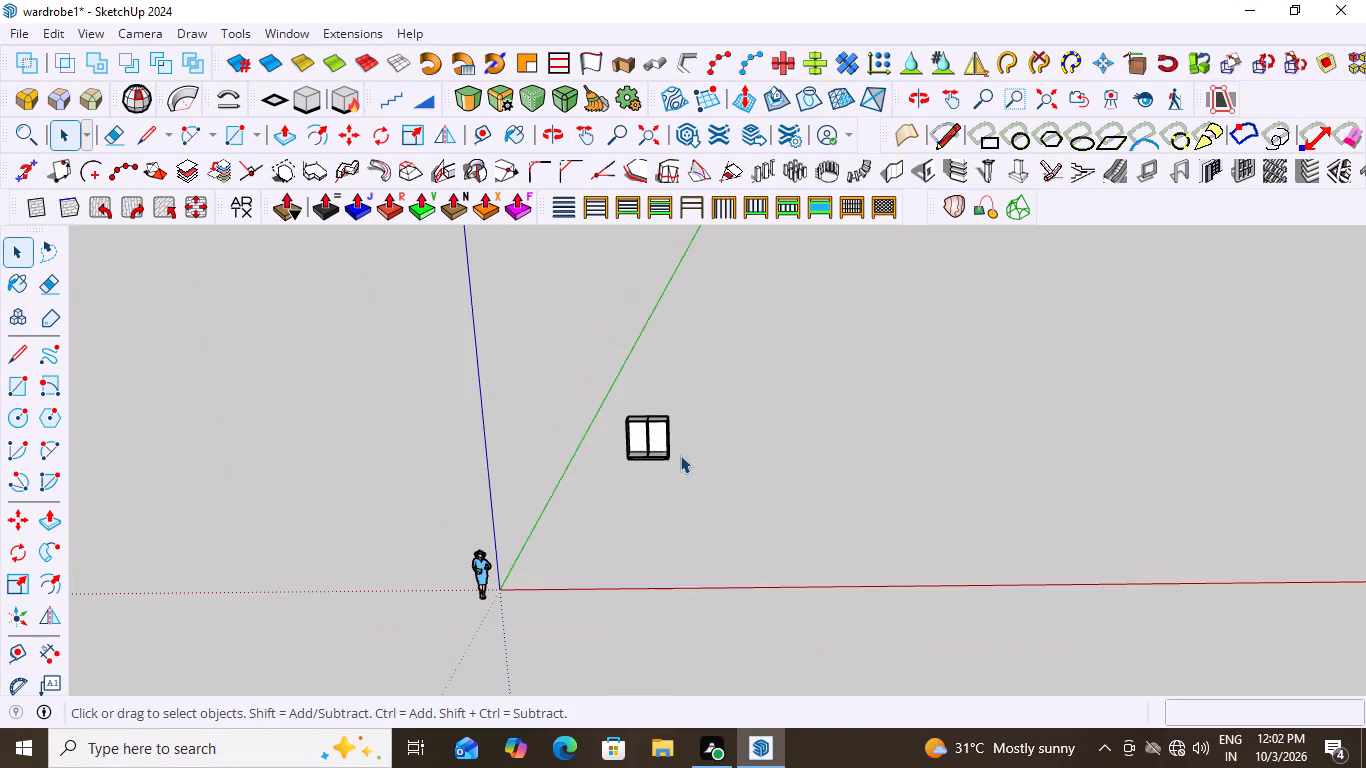
pyautogui.scroll(-3, 680, 455)
pyautogui.middleClick(751, 445)
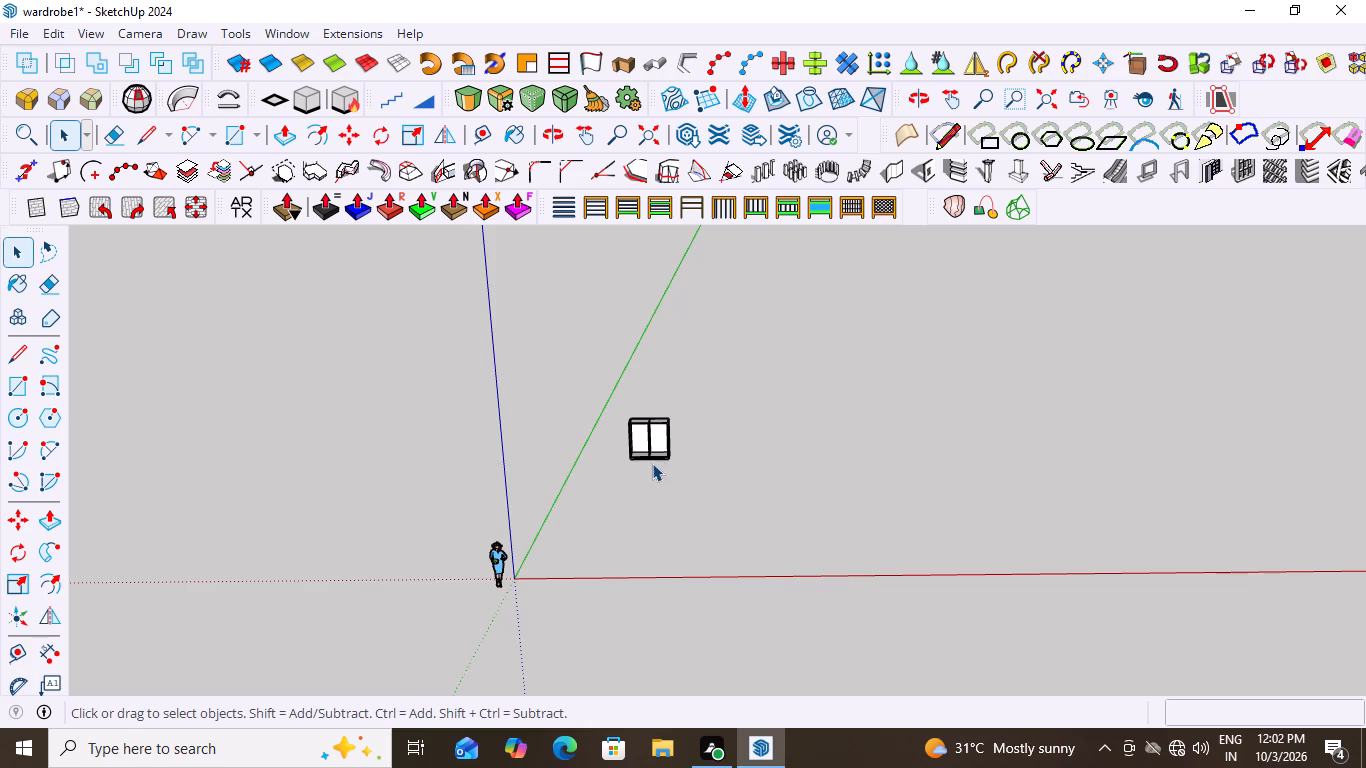
pyautogui.scroll(7, 638, 446)
pyautogui.moveTo(644, 455); pyautogui.dragTo(710, 453, button='middle')
pyautogui.scroll(1, 710, 453)
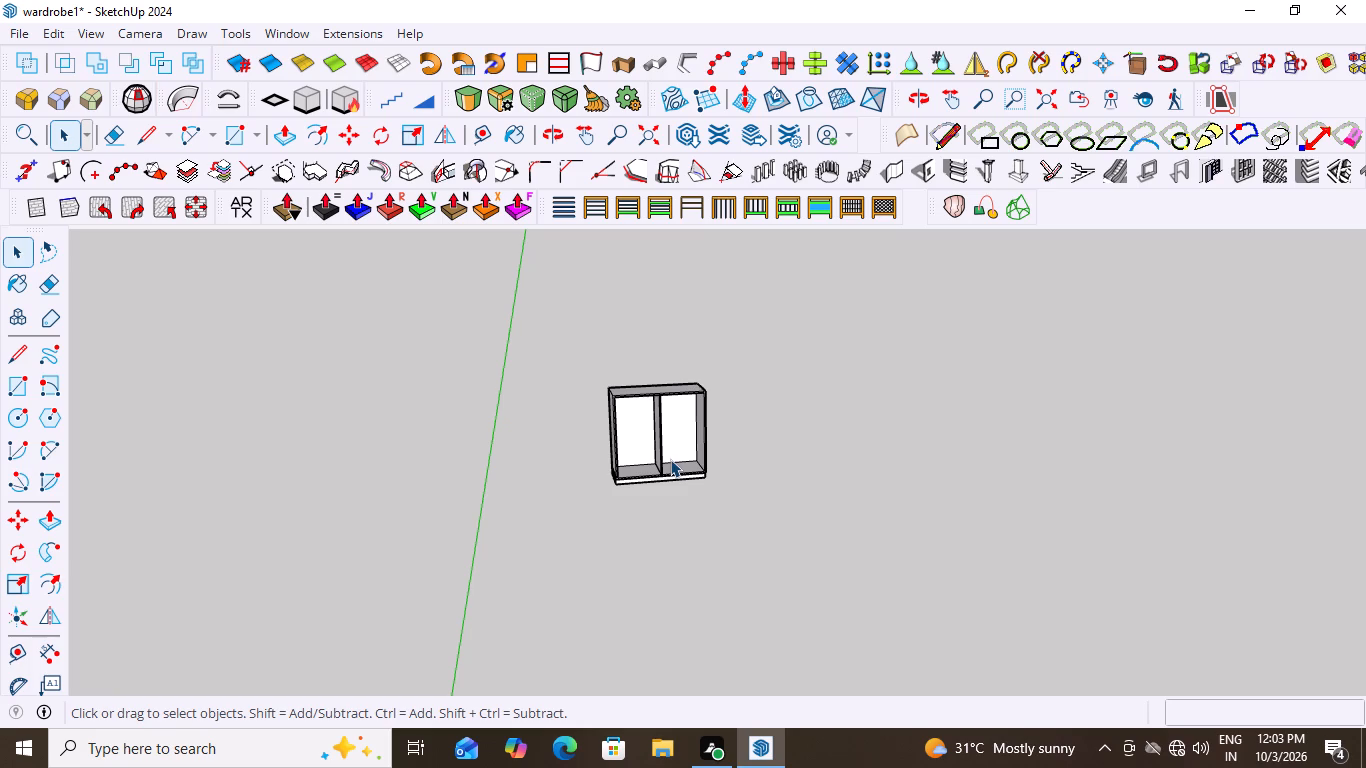
pyautogui.scroll(3, 666, 448)
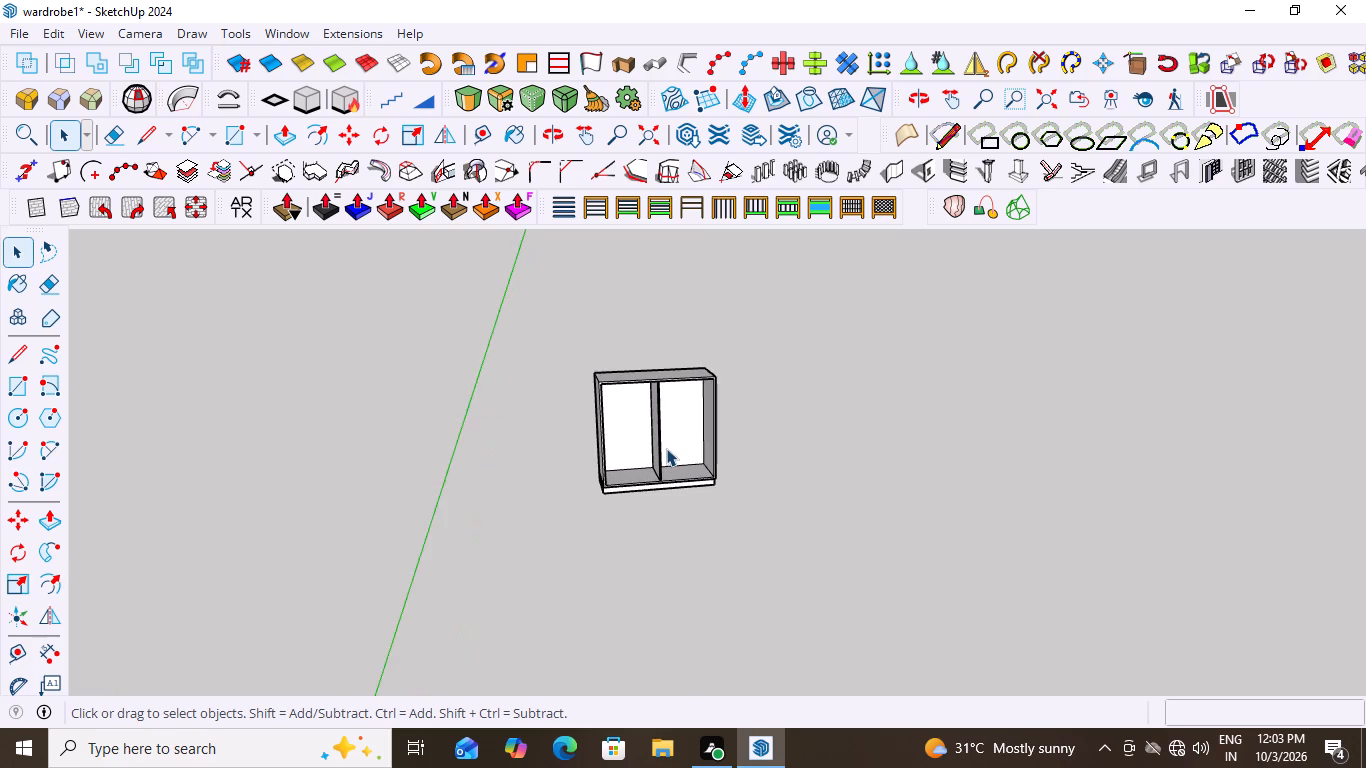
pyautogui.scroll(5, 666, 448)
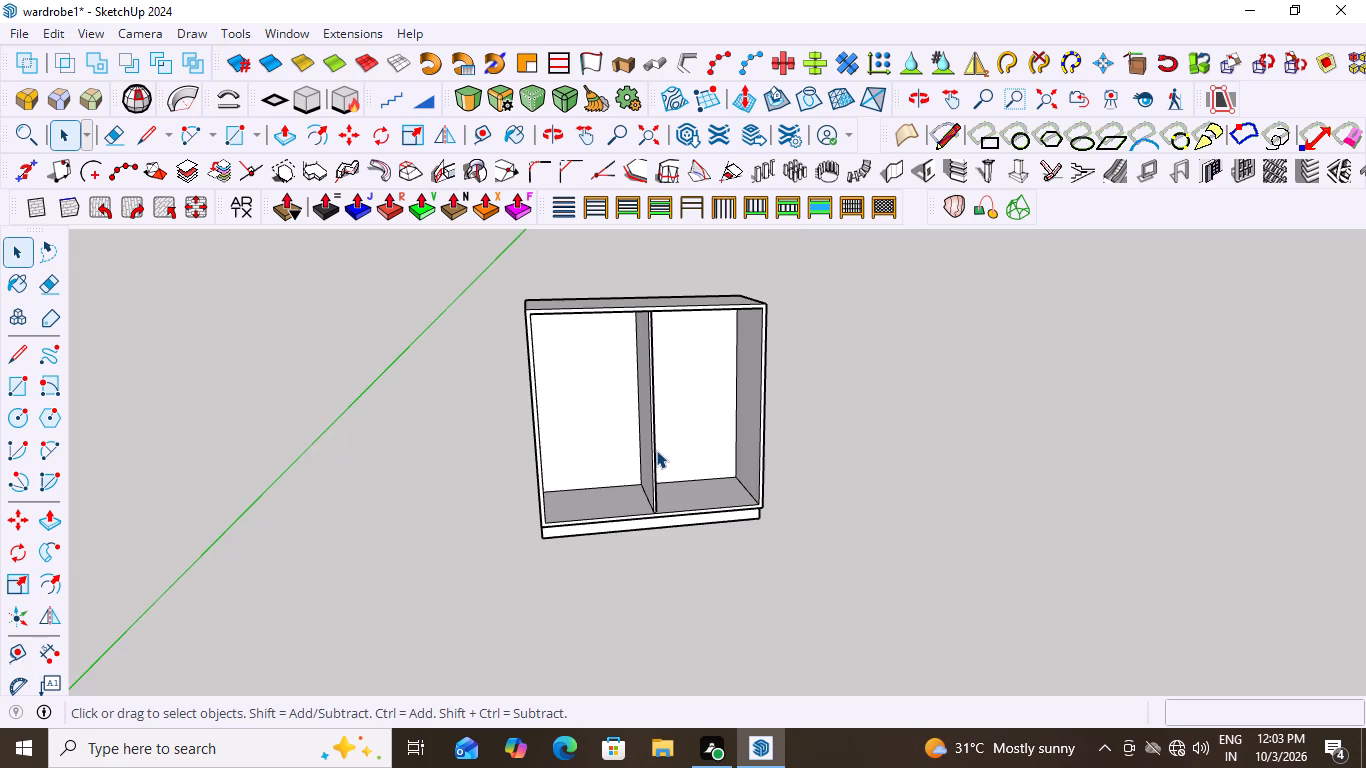
pyautogui.scroll(-1, 692, 435)
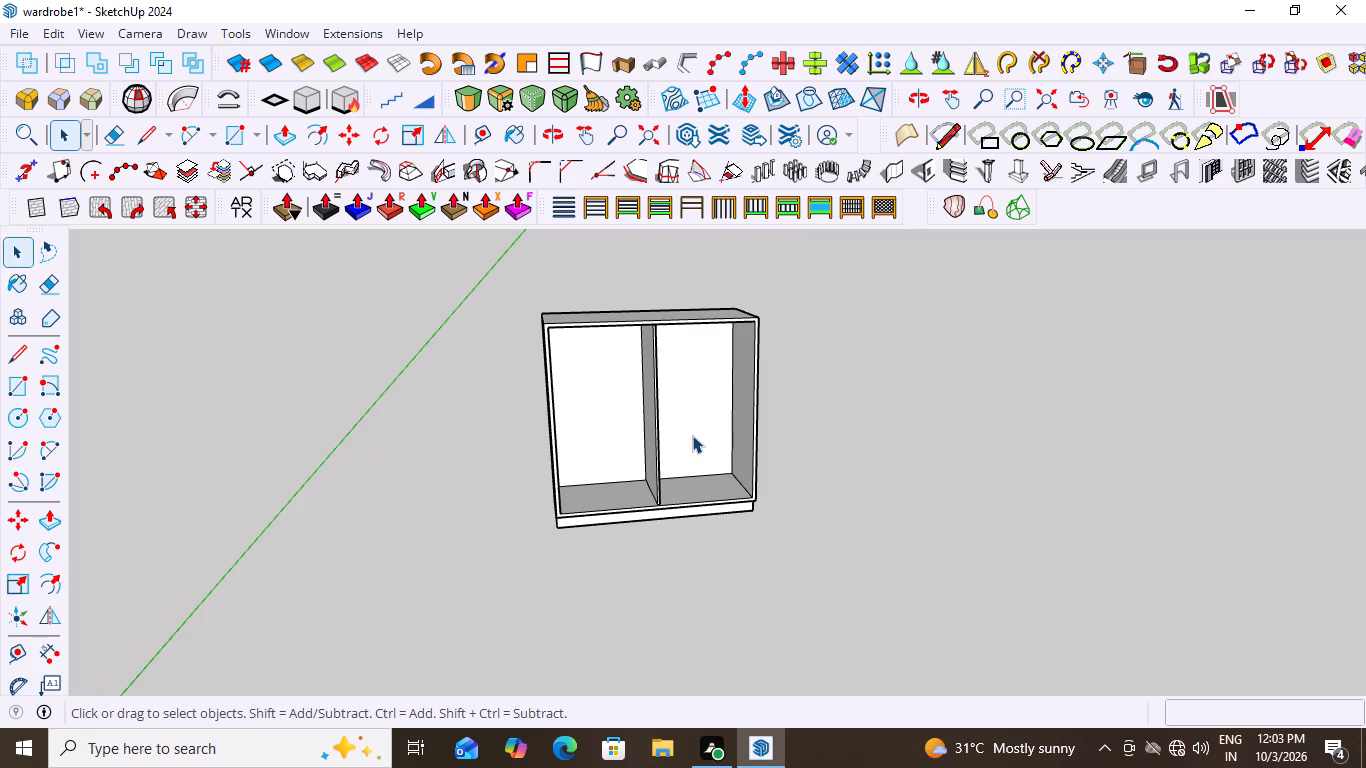
pyautogui.middleClick(565, 414)
pyautogui.scroll(3, 678, 476)
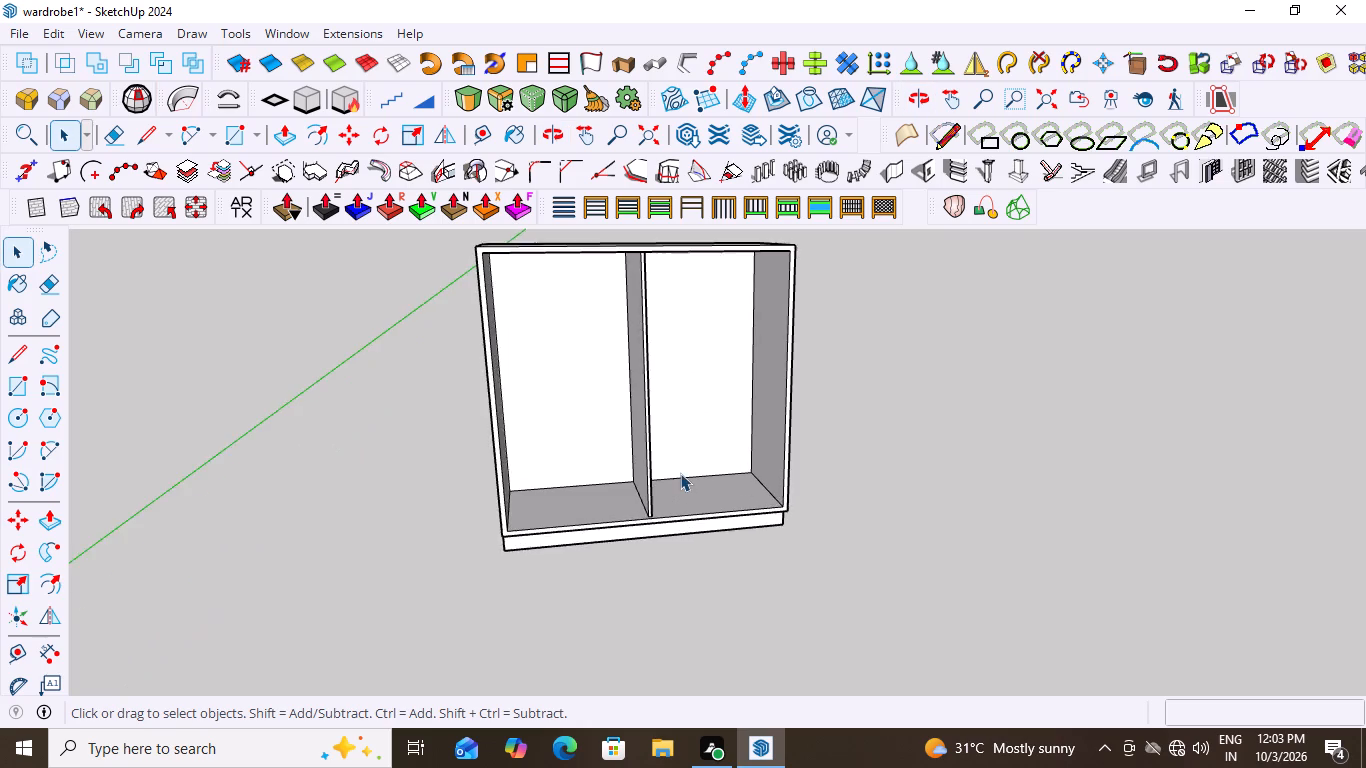
pyautogui.scroll(1, 680, 473)
pyautogui.scroll(3, 666, 556)
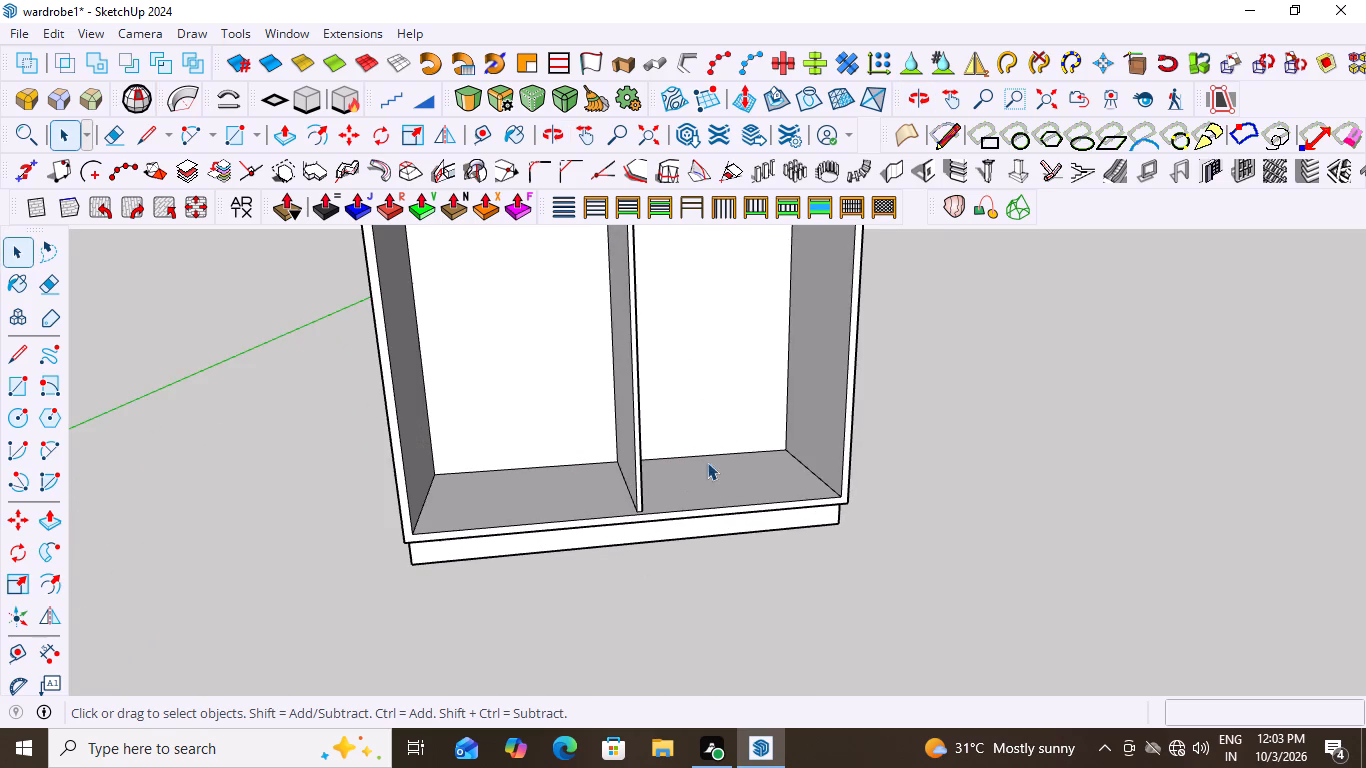
pyautogui.moveTo(656, 551); pyautogui.dragTo(615, 592, button='middle')
pyautogui.scroll(-2, 615, 592)
pyautogui.moveTo(682, 493); pyautogui.dragTo(673, 590, button='middle')
pyautogui.scroll(5, 655, 559)
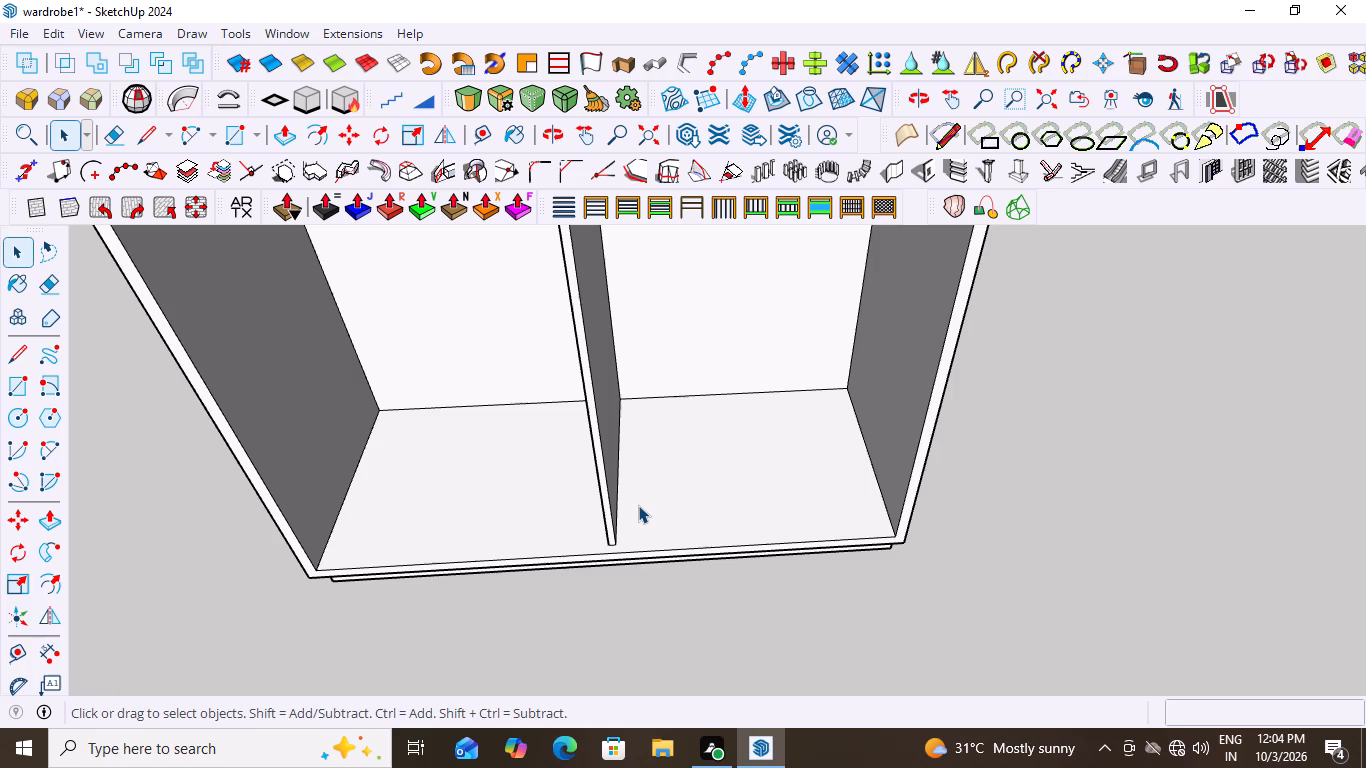
pyautogui.scroll(-3, 653, 487)
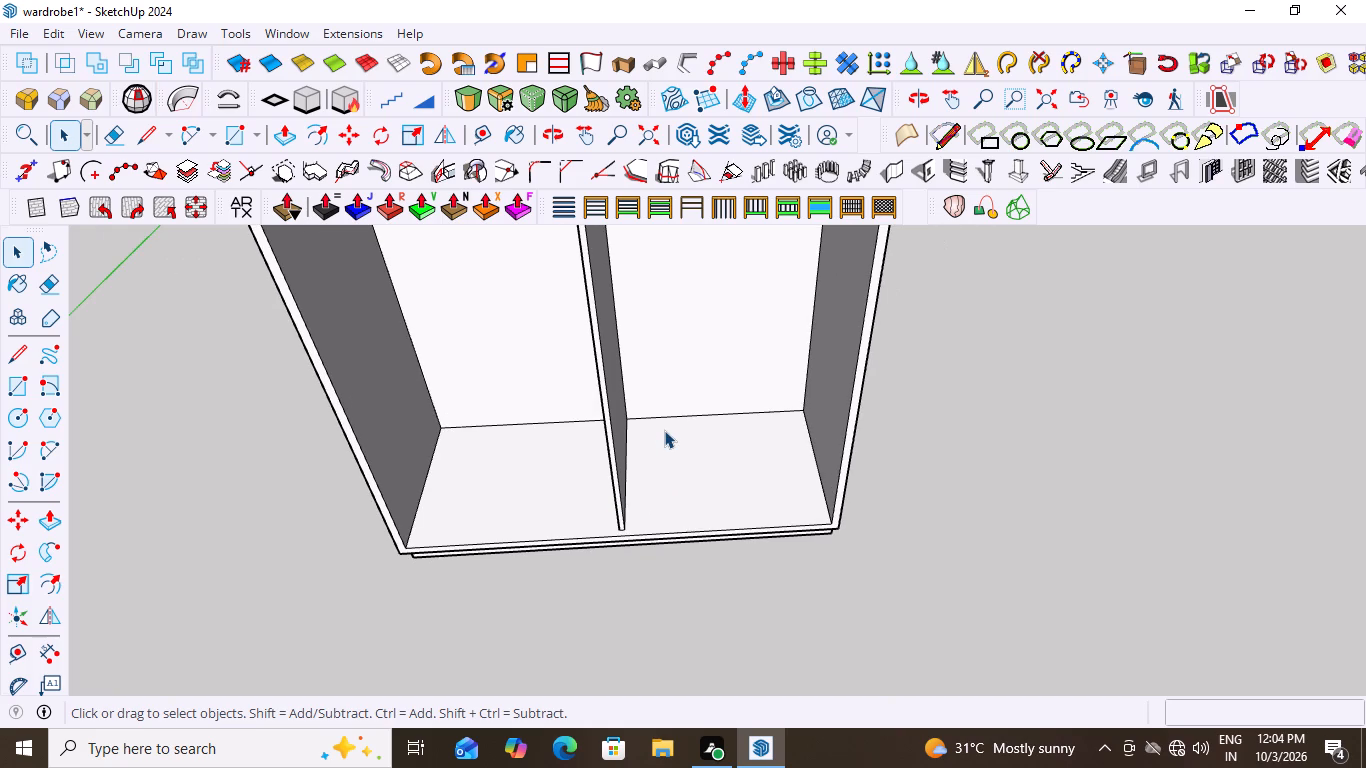
# Draw a 2' 9" by 3' 4" rectangle on the right compartment's floor, from the partition's back corner to the side panel, and group it.
pyautogui.press('r')
pyautogui.scroll(2, 630, 447)
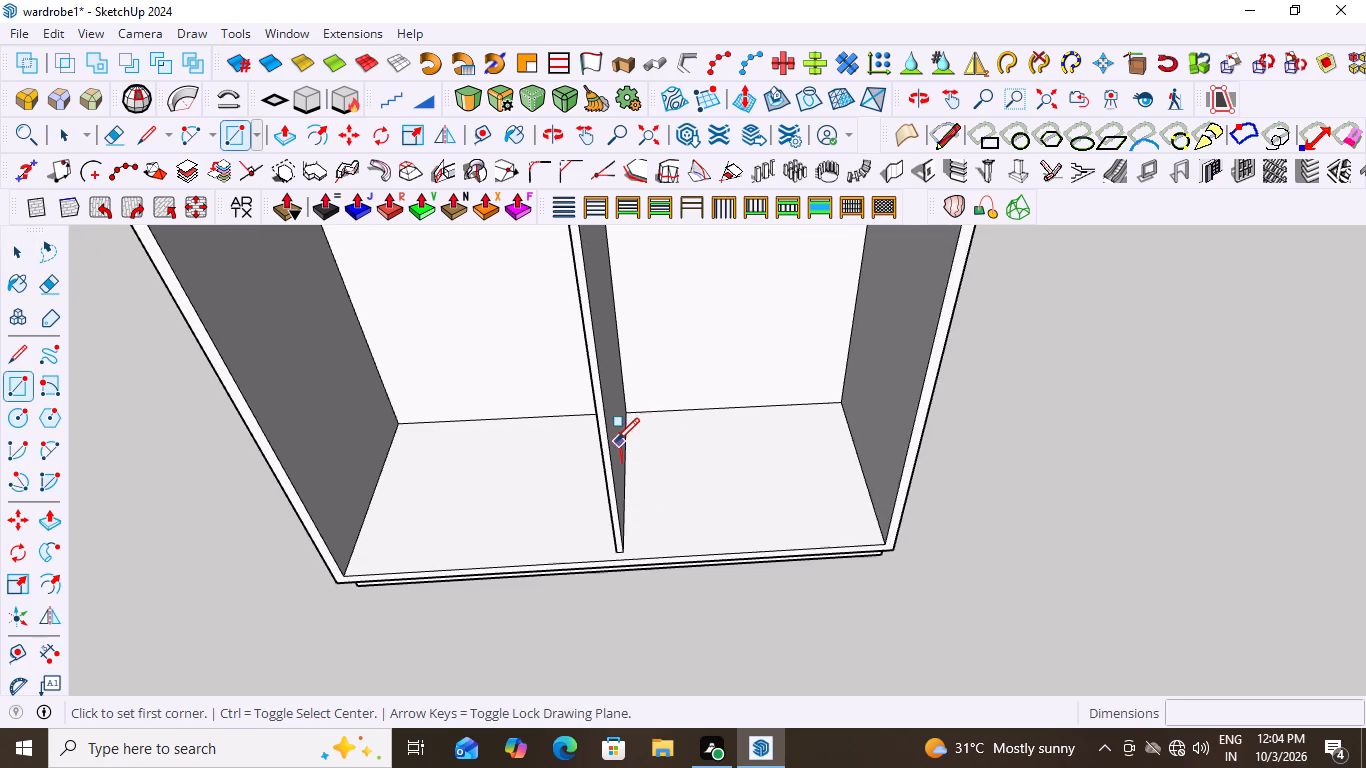
pyautogui.scroll(2, 616, 436)
pyautogui.click(629, 408)
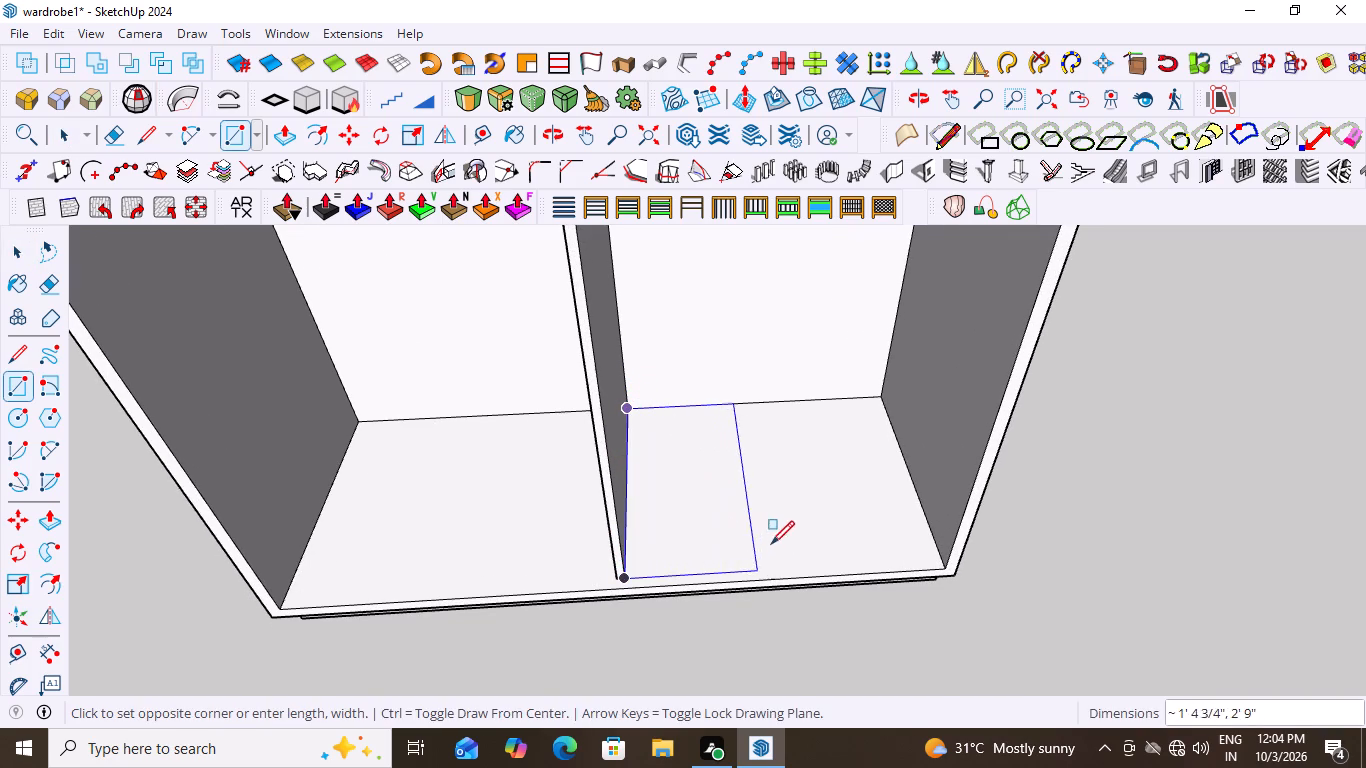
pyautogui.click(938, 554)
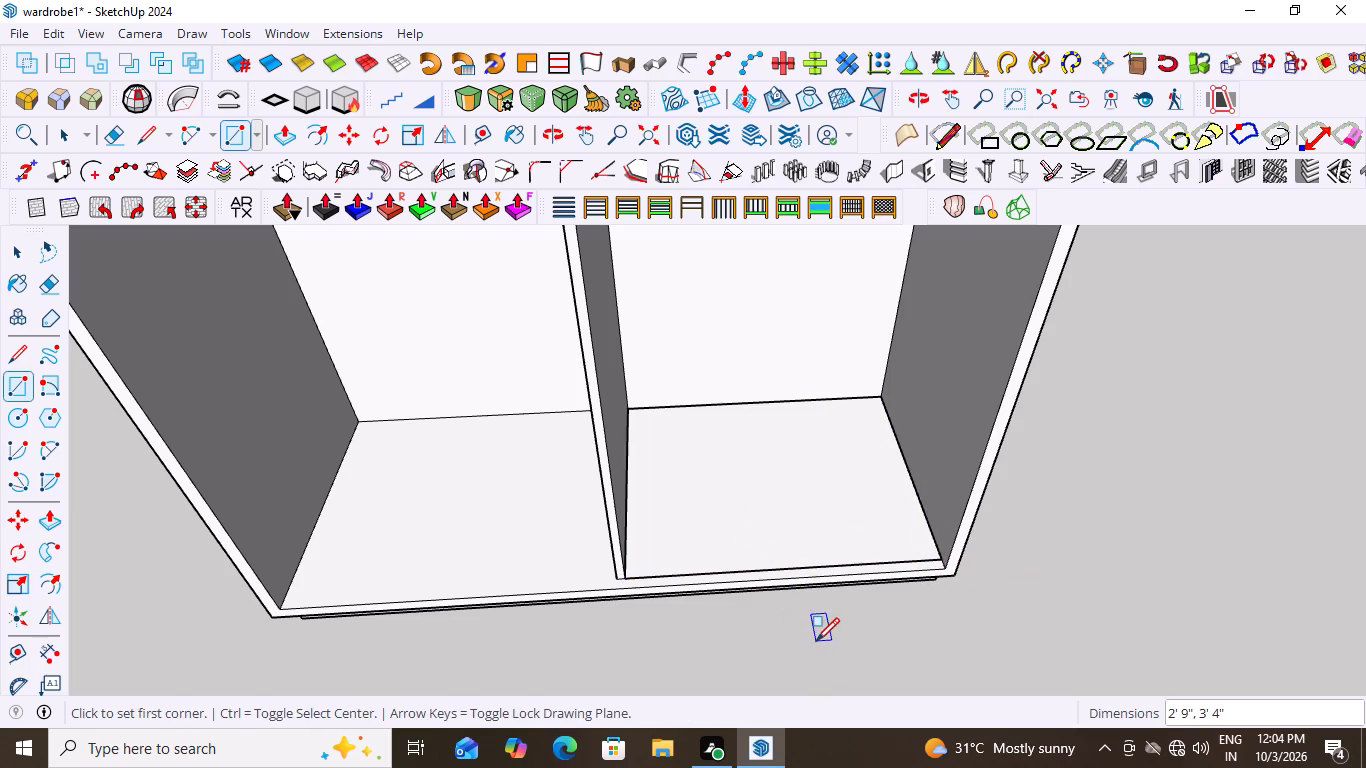
pyautogui.press('space')
pyautogui.doubleClick(675, 502)
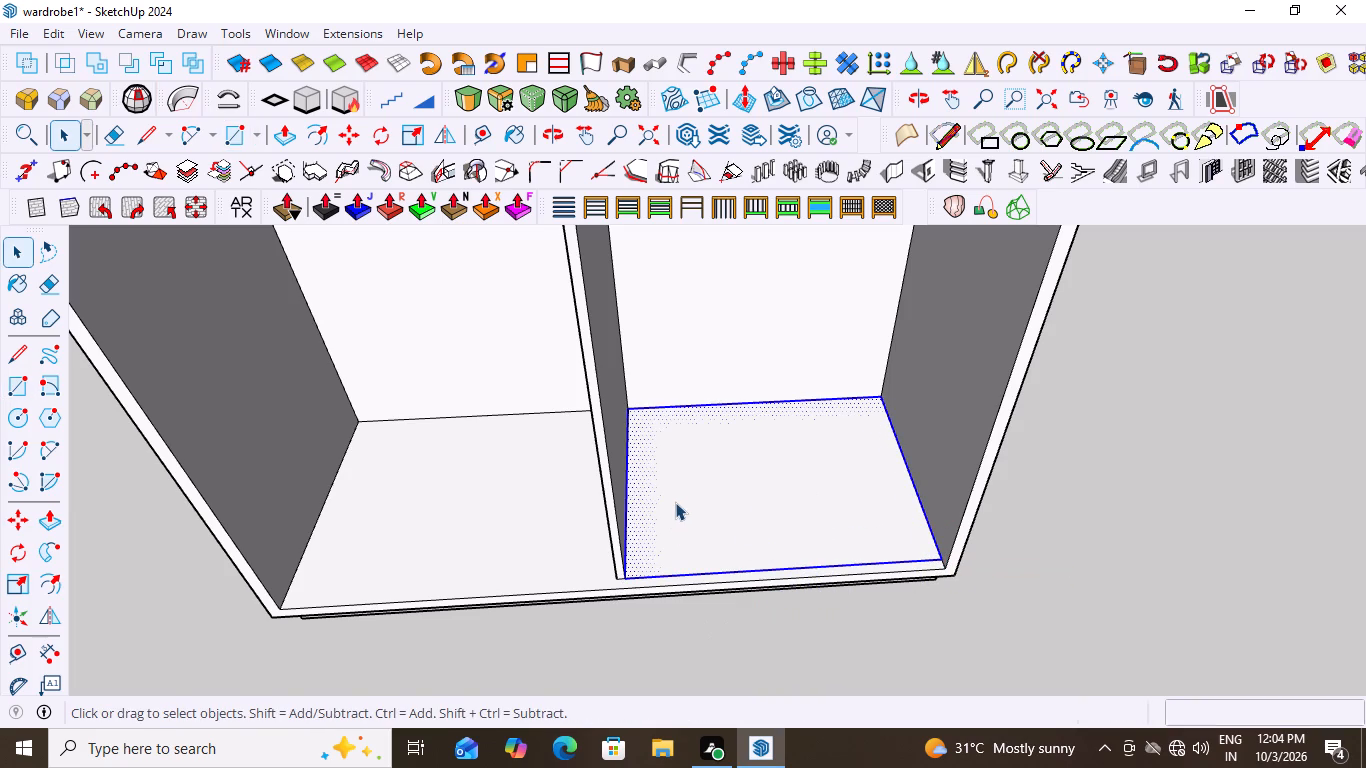
pyautogui.rightClick(675, 502)
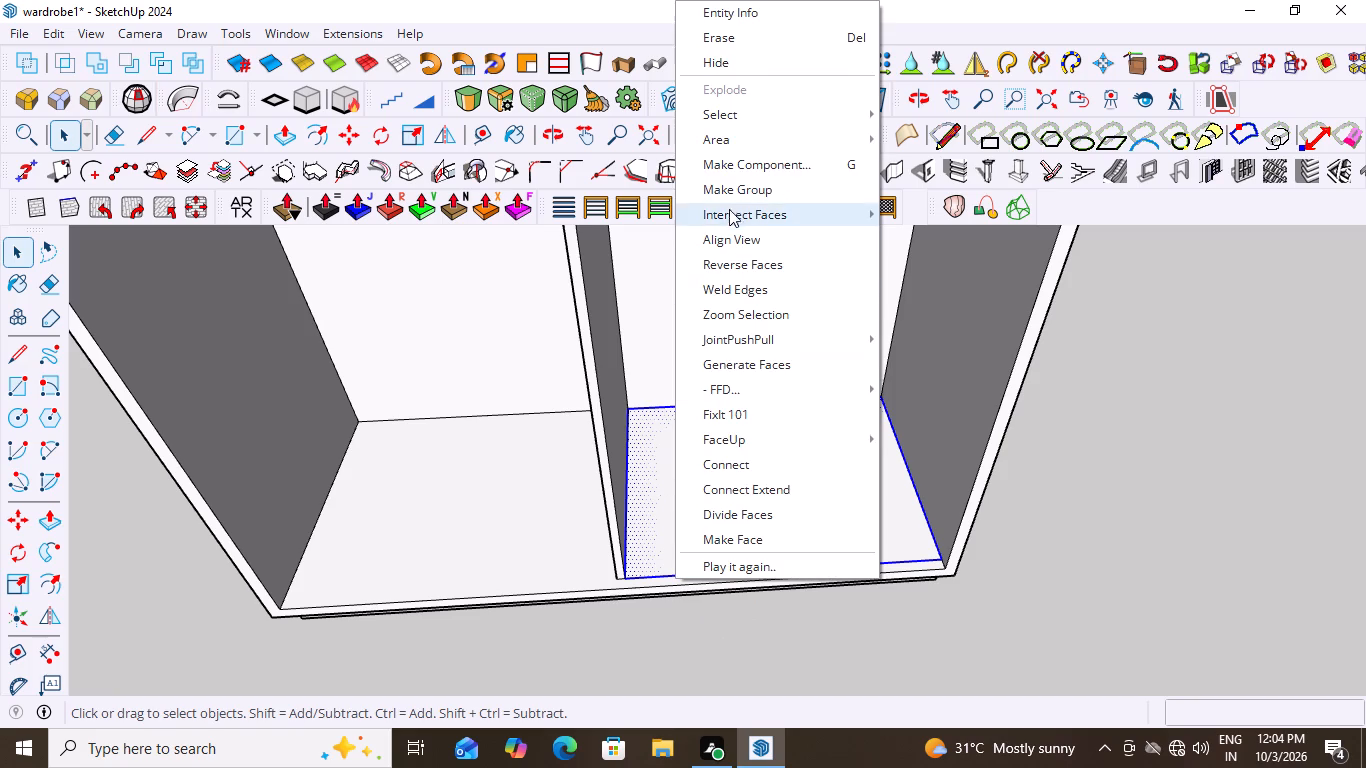
pyautogui.click(728, 189)
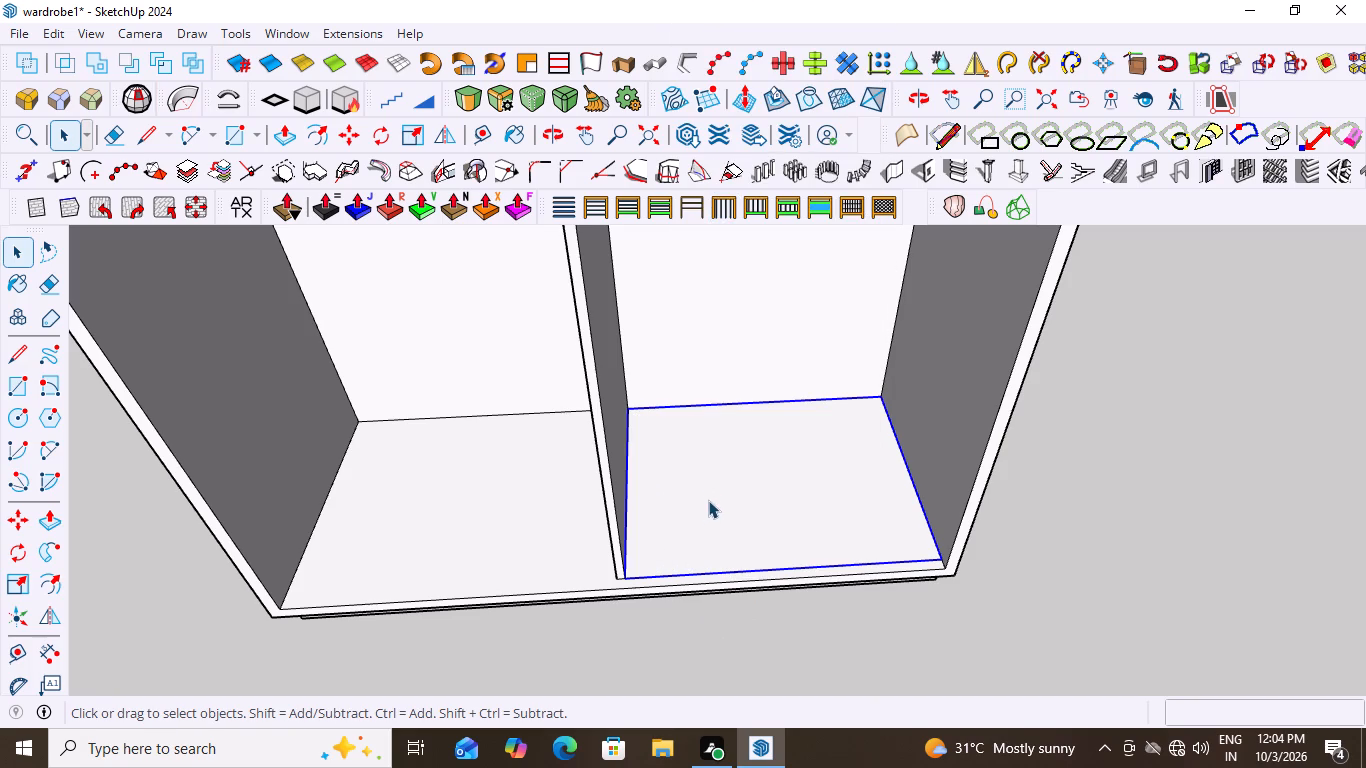
# Examine how the grouped rectangle's front corner meets the partition's bottom front corner.
pyautogui.scroll(-1, 852, 562)
pyautogui.moveTo(927, 550); pyautogui.dragTo(892, 463, button='middle')
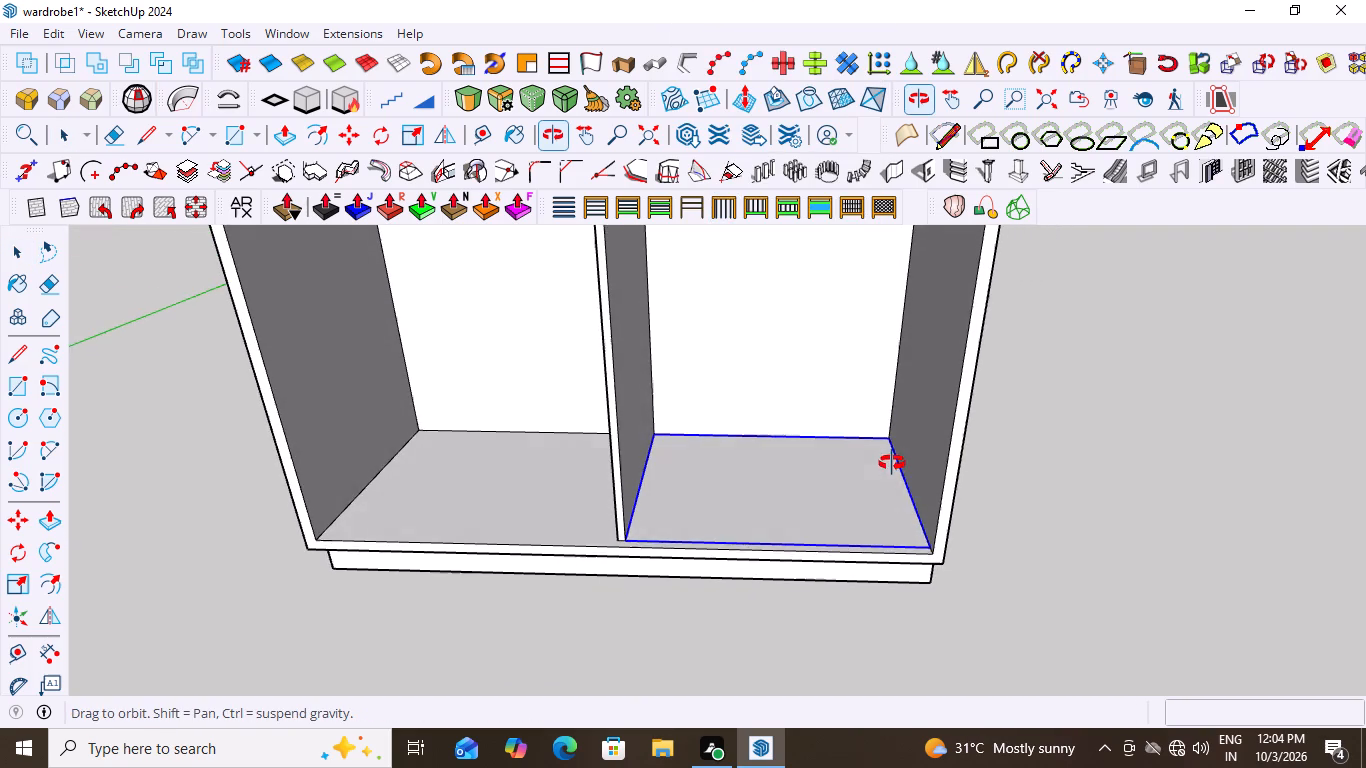
pyautogui.moveTo(892, 463); pyautogui.dragTo(893, 462, button='middle')
pyautogui.middleClick(894, 462)
pyautogui.scroll(6, 617, 533)
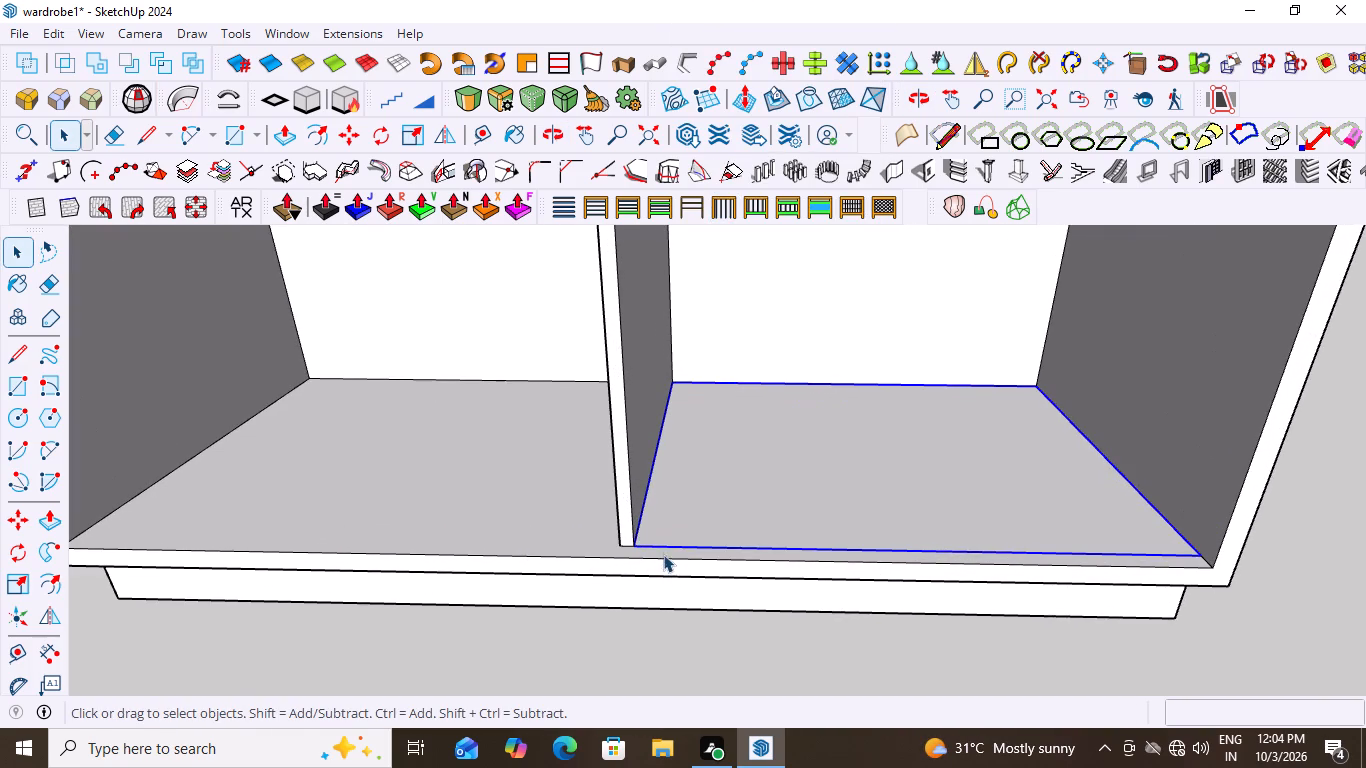
pyautogui.scroll(17, 660, 546)
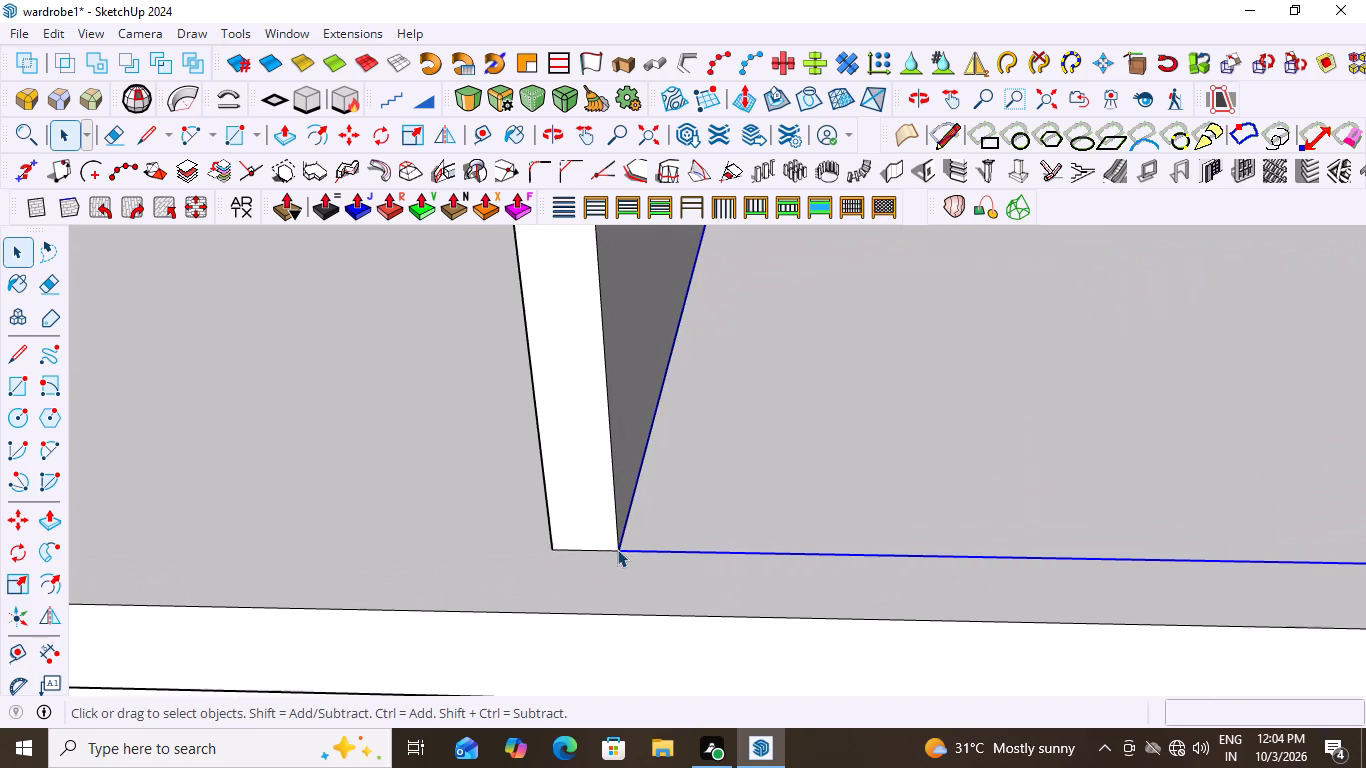
pyautogui.scroll(17, 617, 549)
pyautogui.scroll(5, 623, 552)
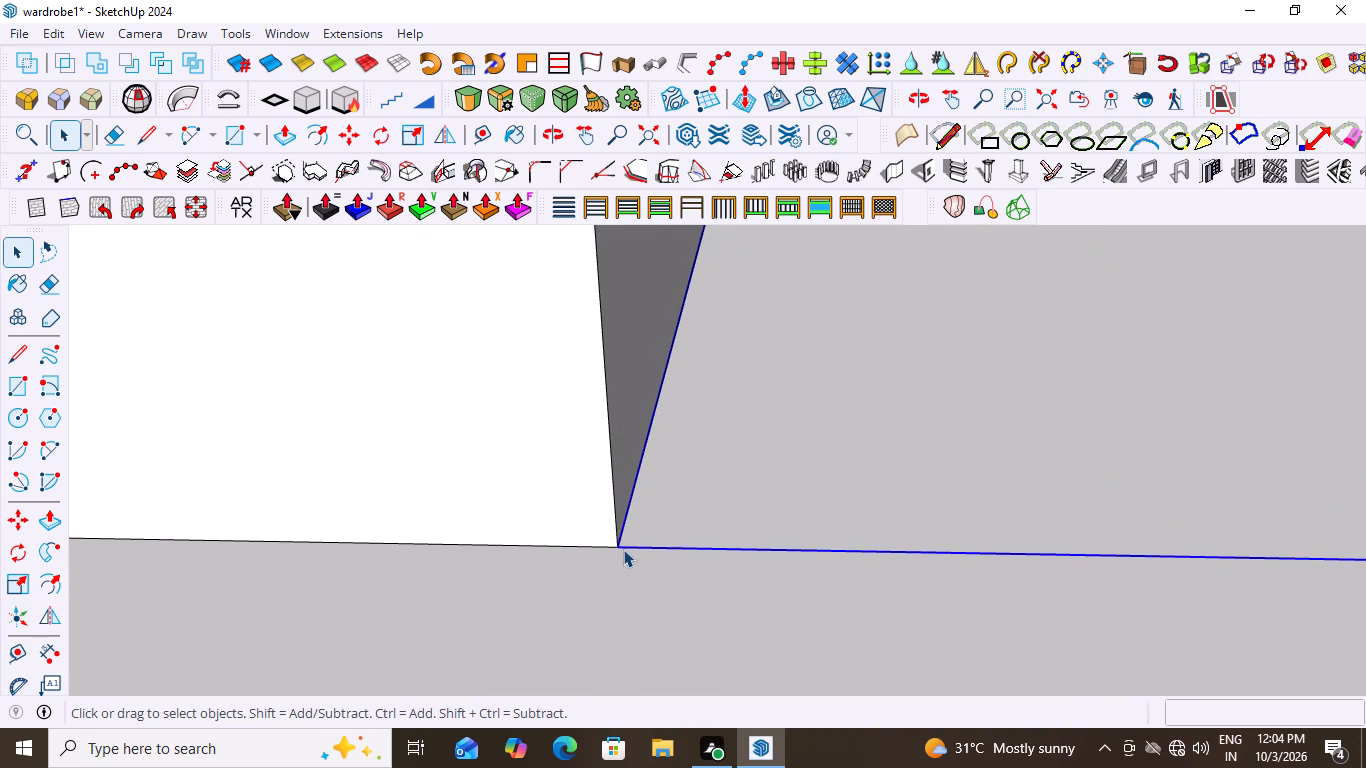
pyautogui.scroll(4, 623, 549)
pyautogui.scroll(-18, 554, 513)
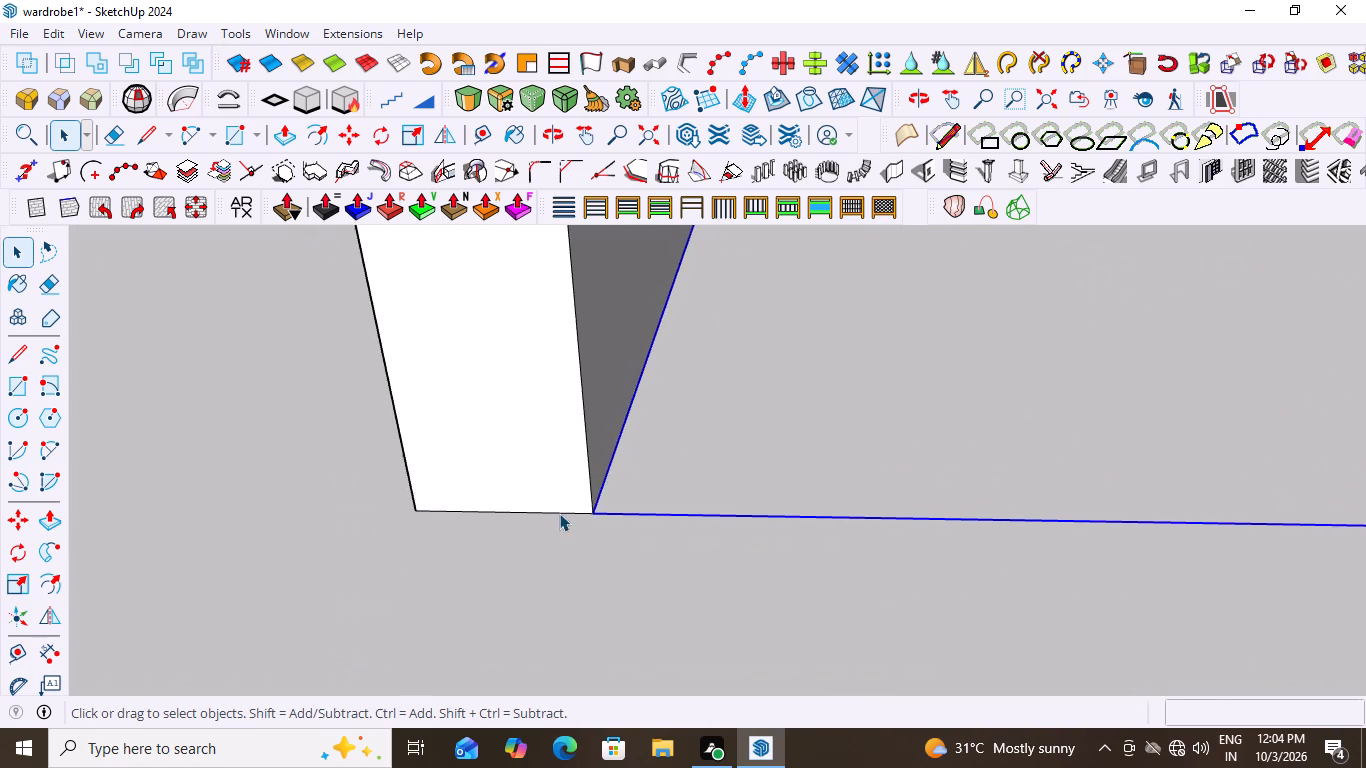
pyautogui.scroll(-20, 559, 513)
pyautogui.scroll(-4, 559, 513)
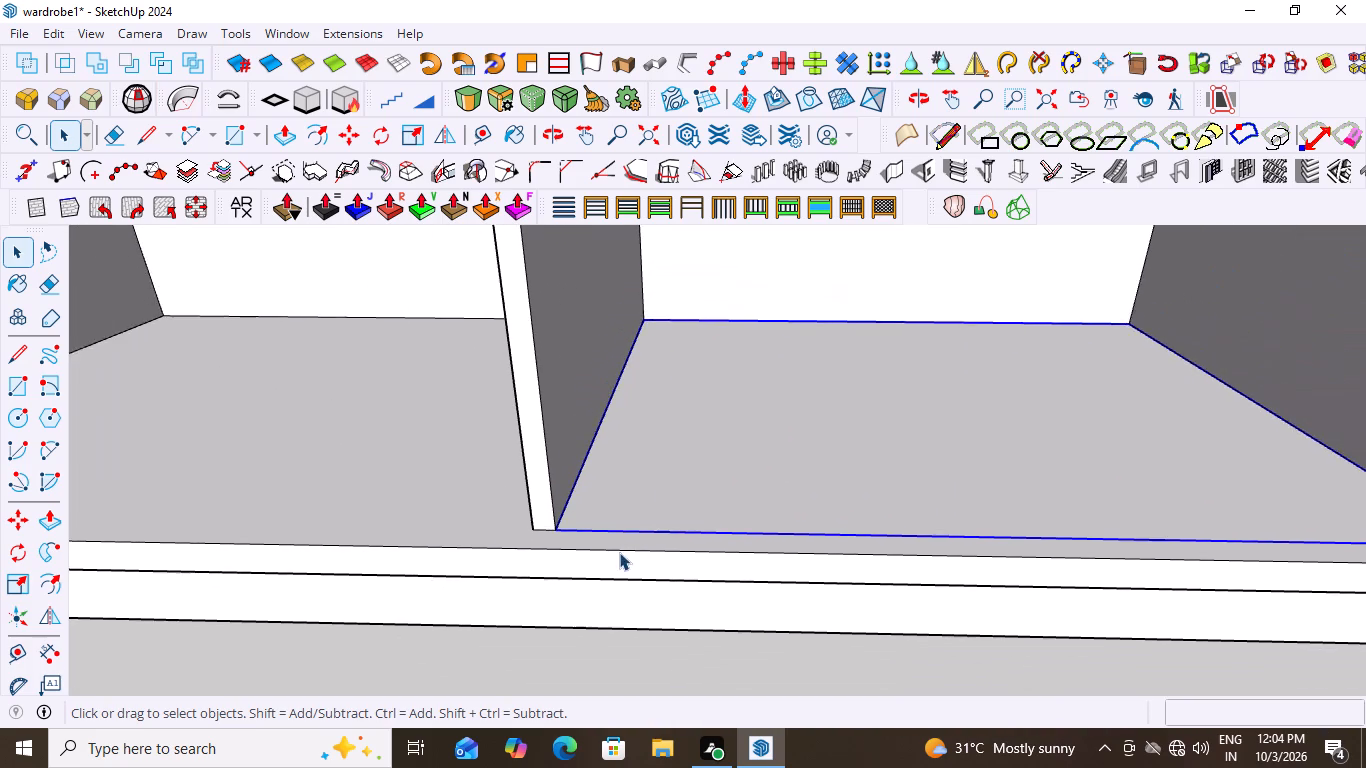
pyautogui.scroll(-10, 619, 552)
pyautogui.moveTo(738, 587); pyautogui.dragTo(750, 630, button='middle')
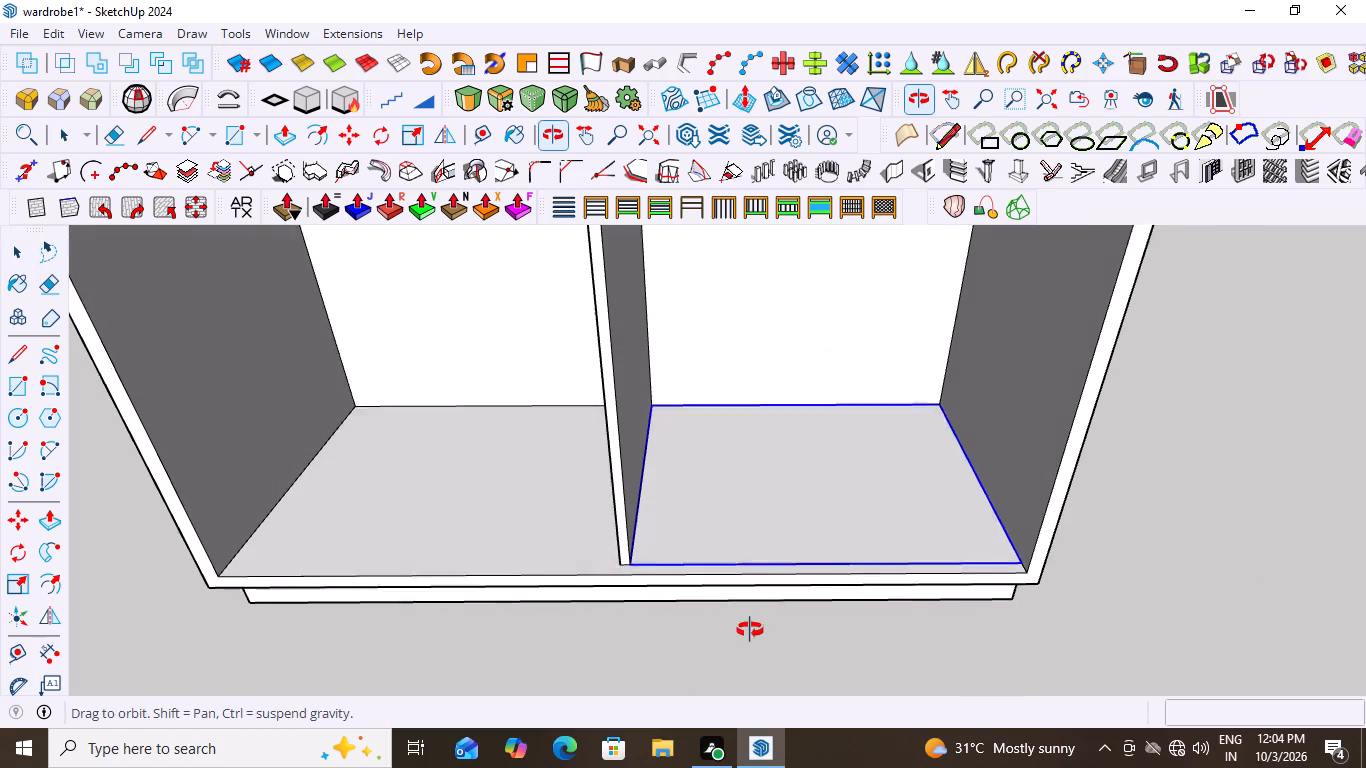
pyautogui.moveTo(750, 630); pyautogui.dragTo(750, 634, button='middle')
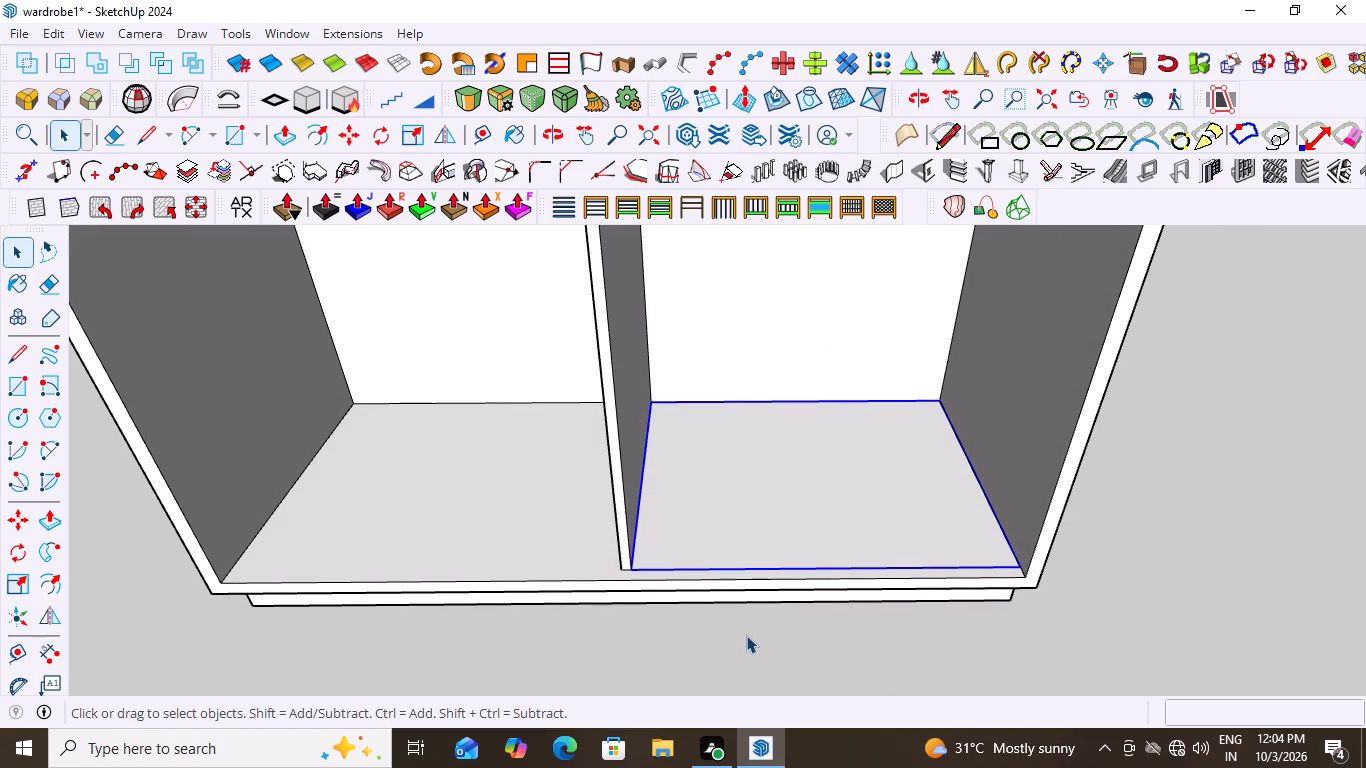
# Move the grouped rectangle straight up 1'1" from the right compartment's floor.
pyautogui.scroll(2, 952, 557)
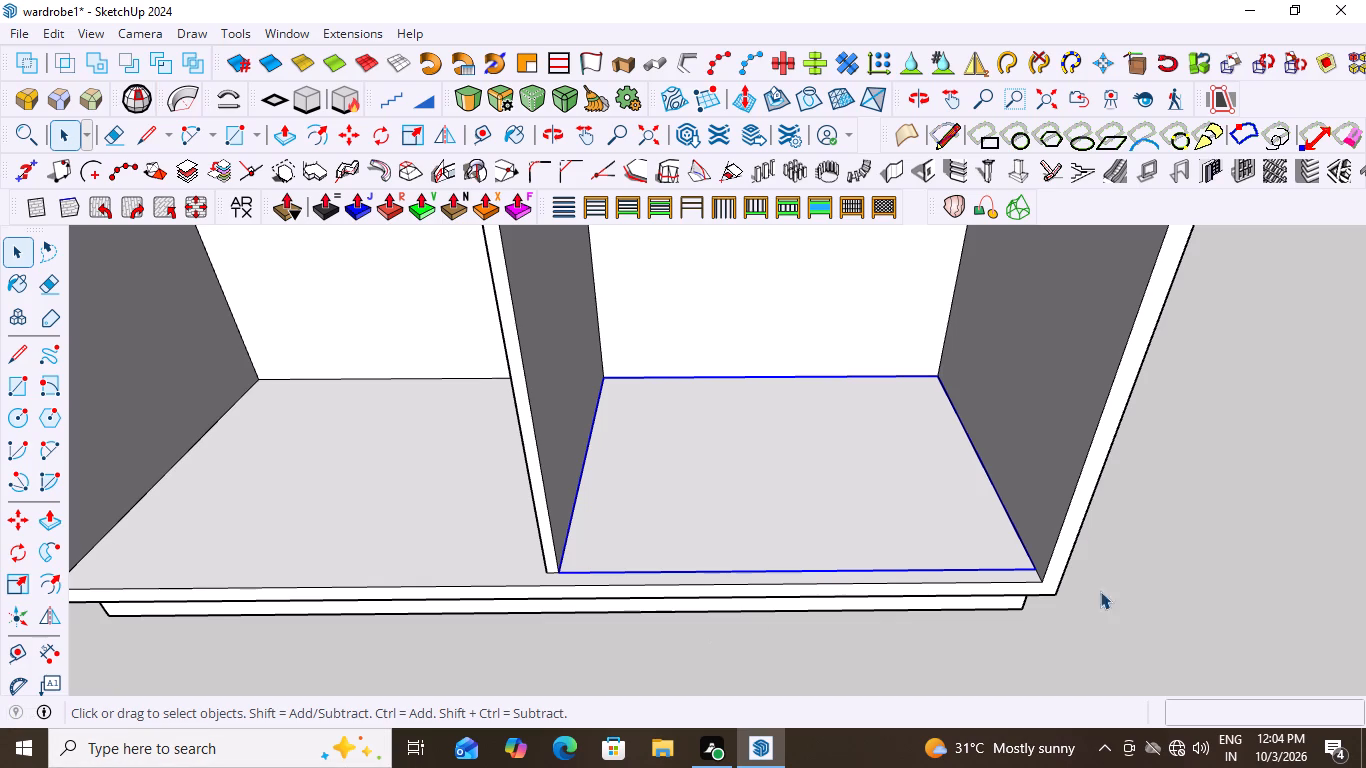
pyautogui.press('m')
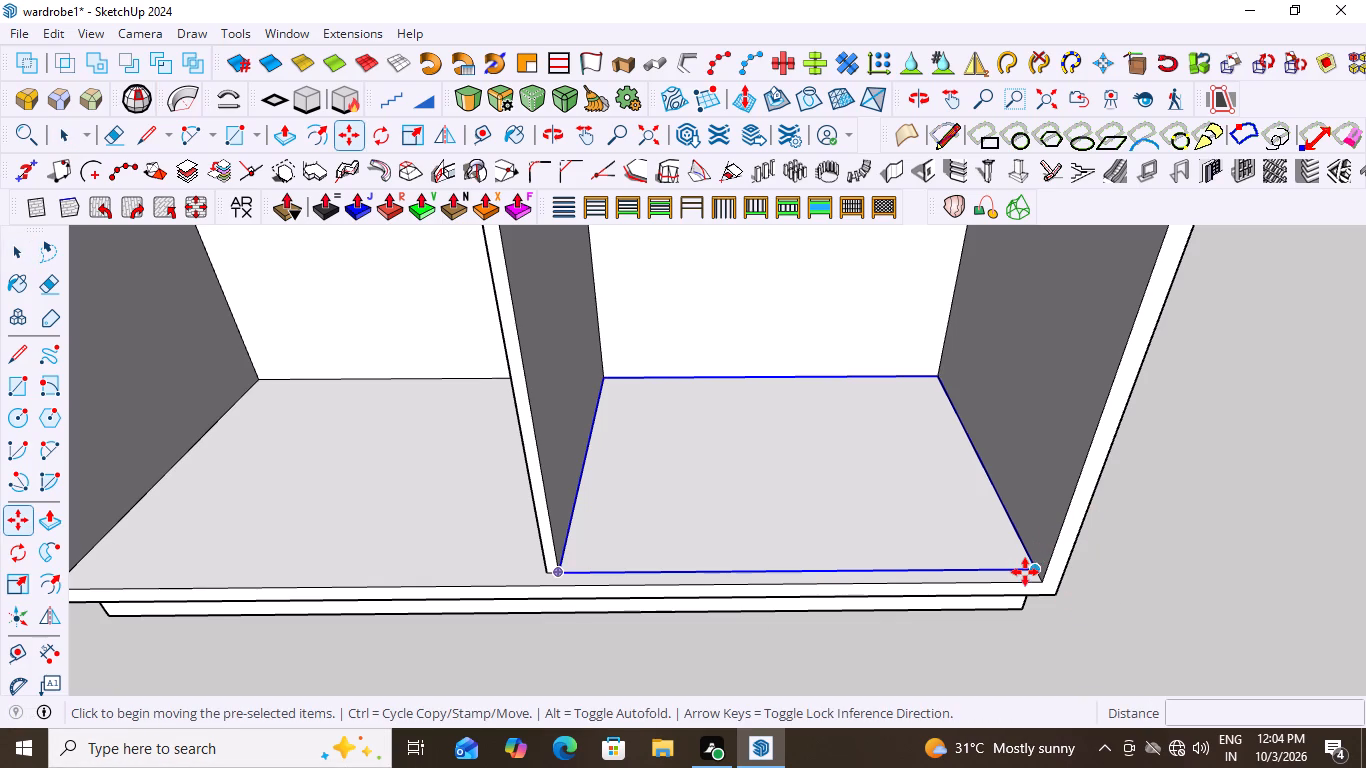
pyautogui.click(1035, 568)
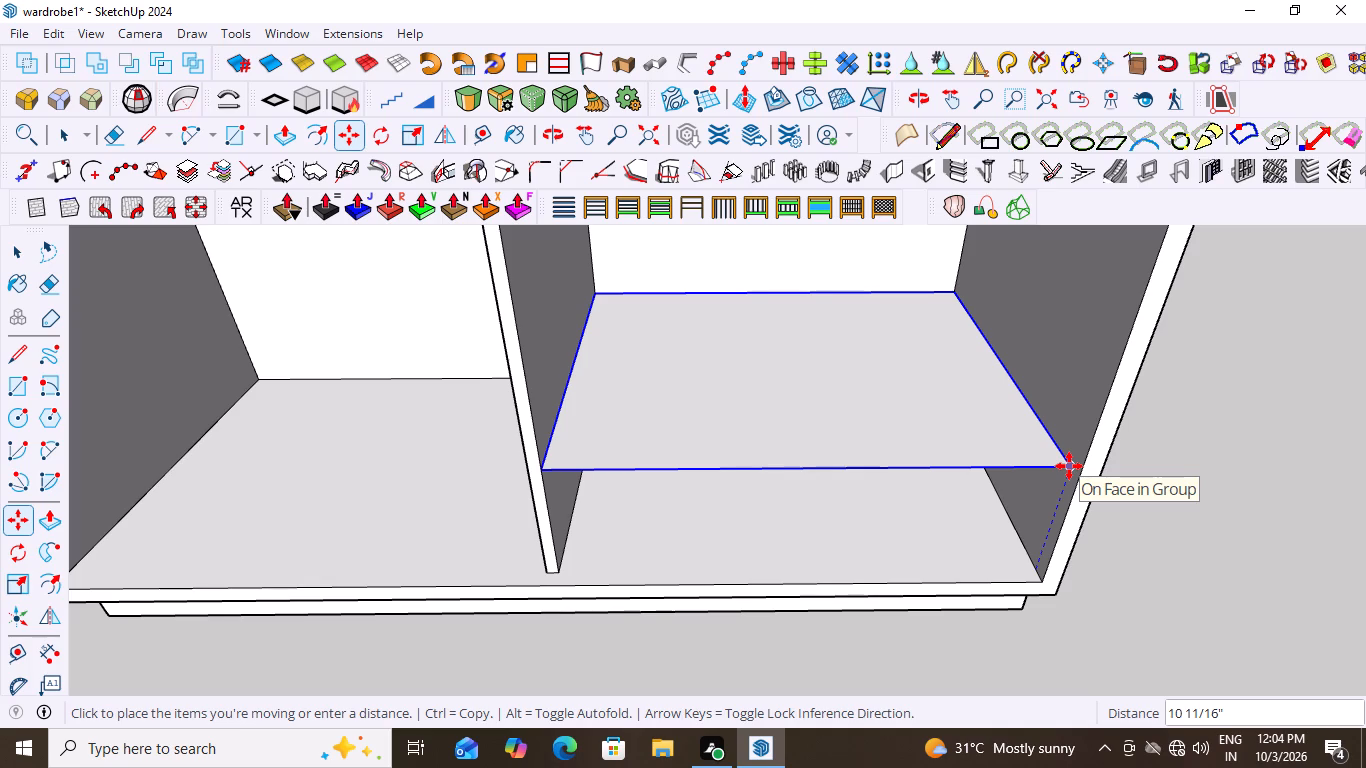
pyautogui.write("1'1")
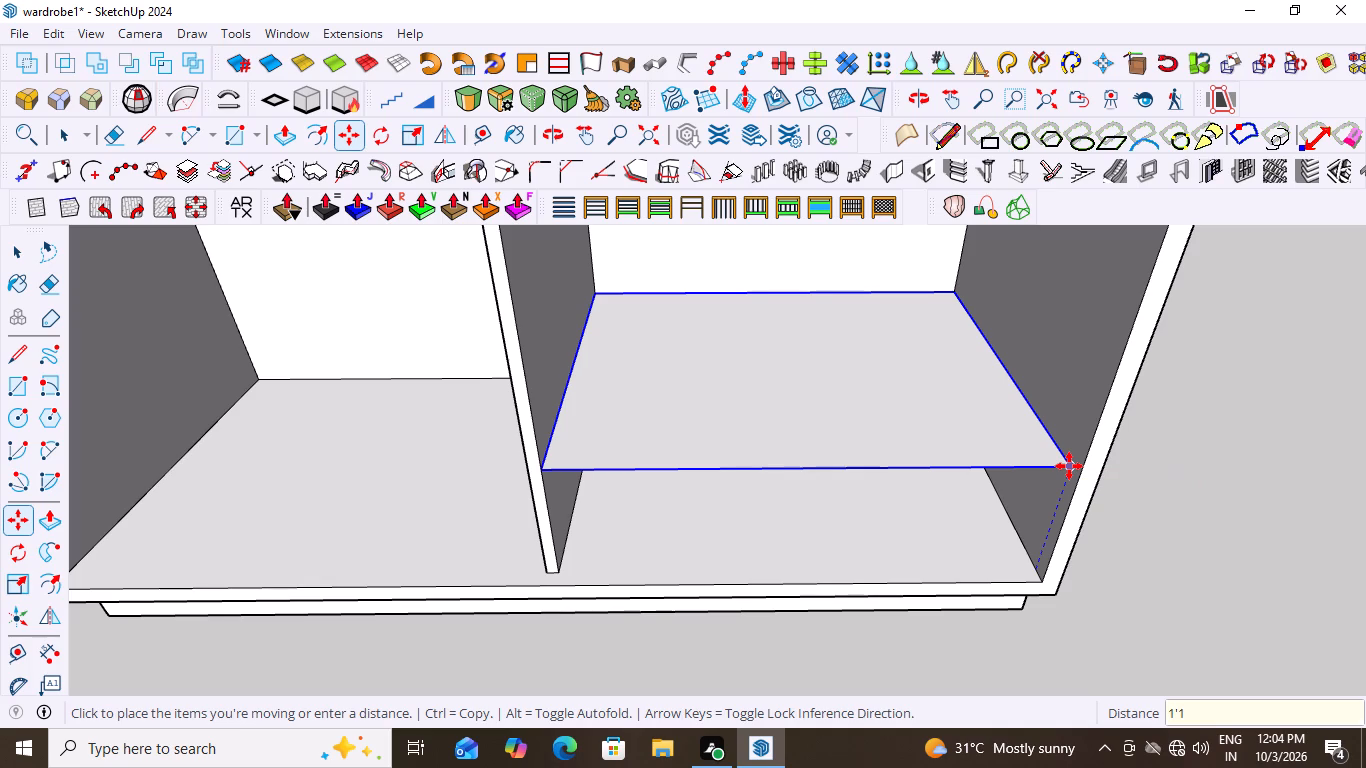
pyautogui.hotkey('shift', '"')
pyautogui.press('Return')
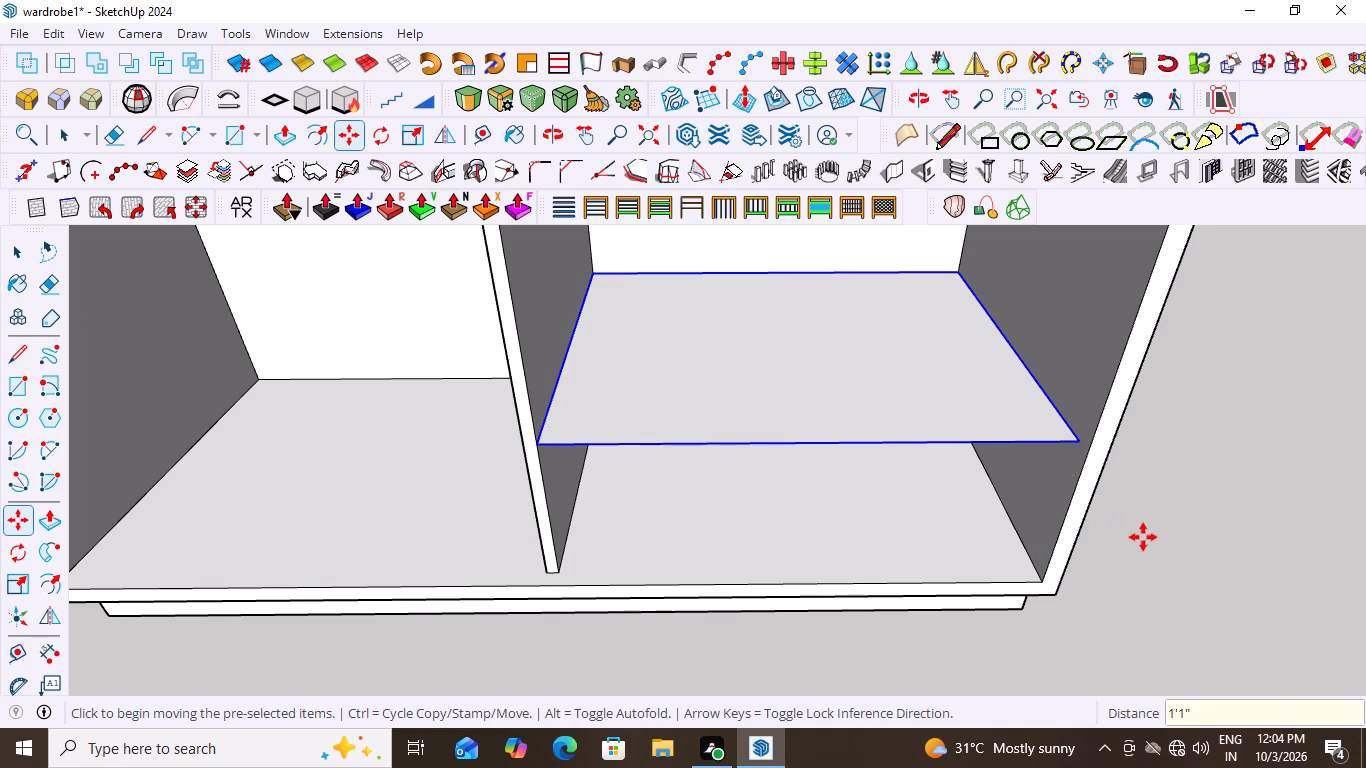
# Open the raised rectangle's group, extrude its face upward 1" to form a shelf, and leave the group.
pyautogui.scroll(-6, 1130, 535)
pyautogui.press('space')
pyautogui.doubleClick(920, 444)
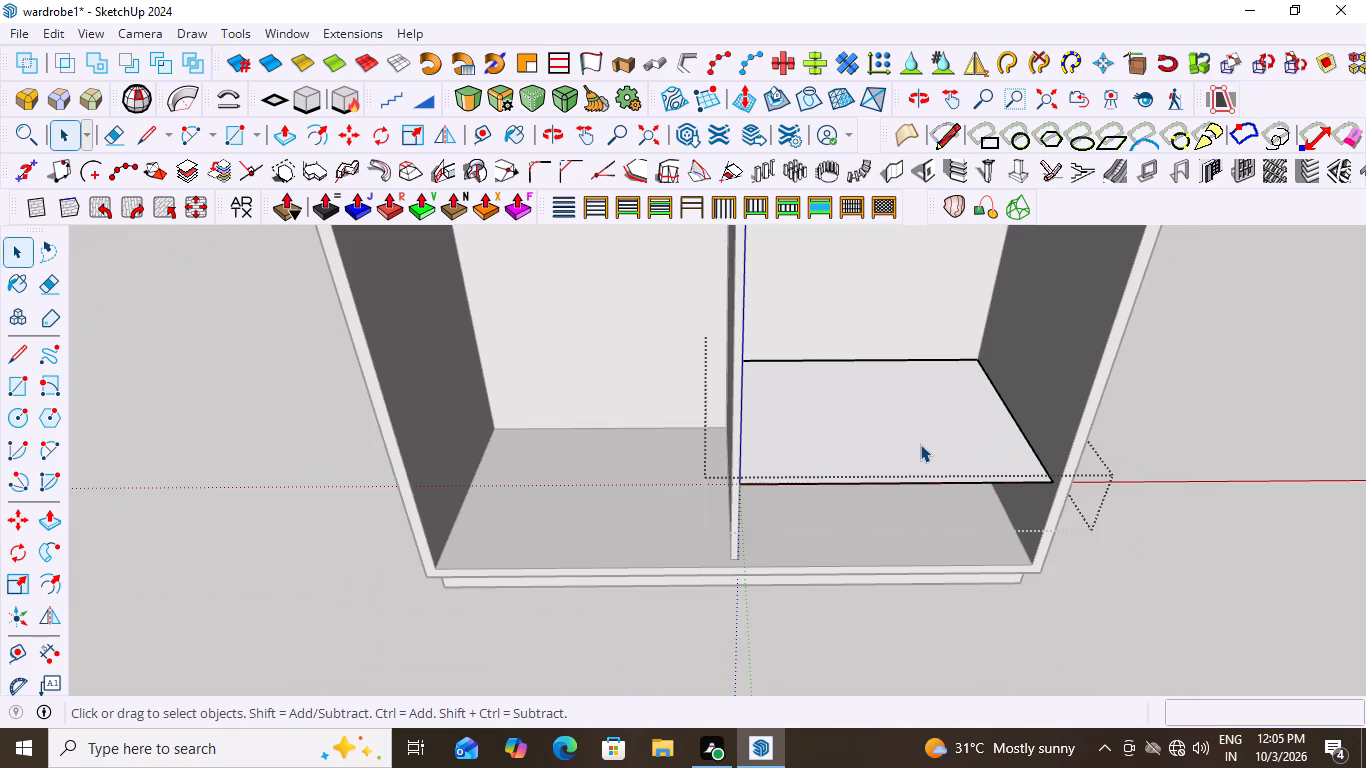
pyautogui.click(920, 444)
pyautogui.press('p')
pyautogui.click(920, 437)
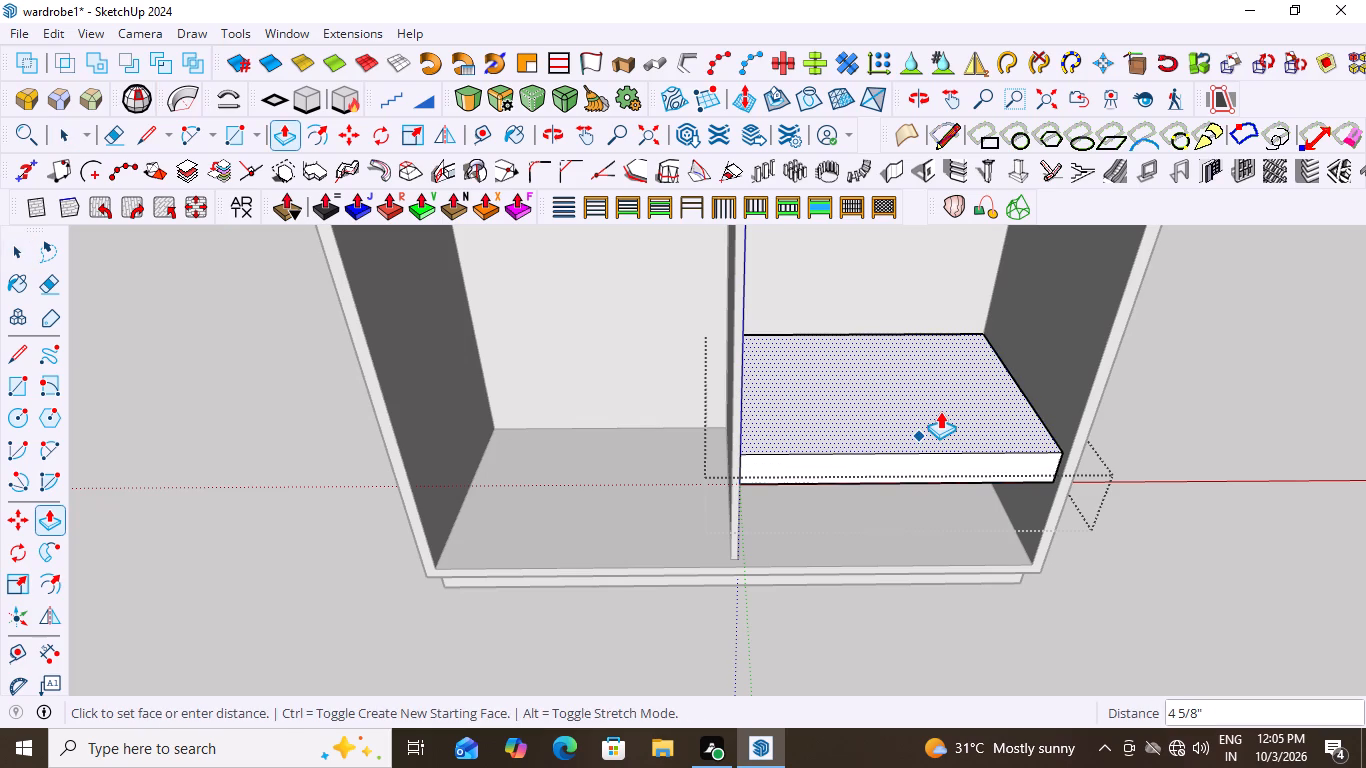
pyautogui.press('1')
pyautogui.hotkey('shift', '"')
pyautogui.press('Return')
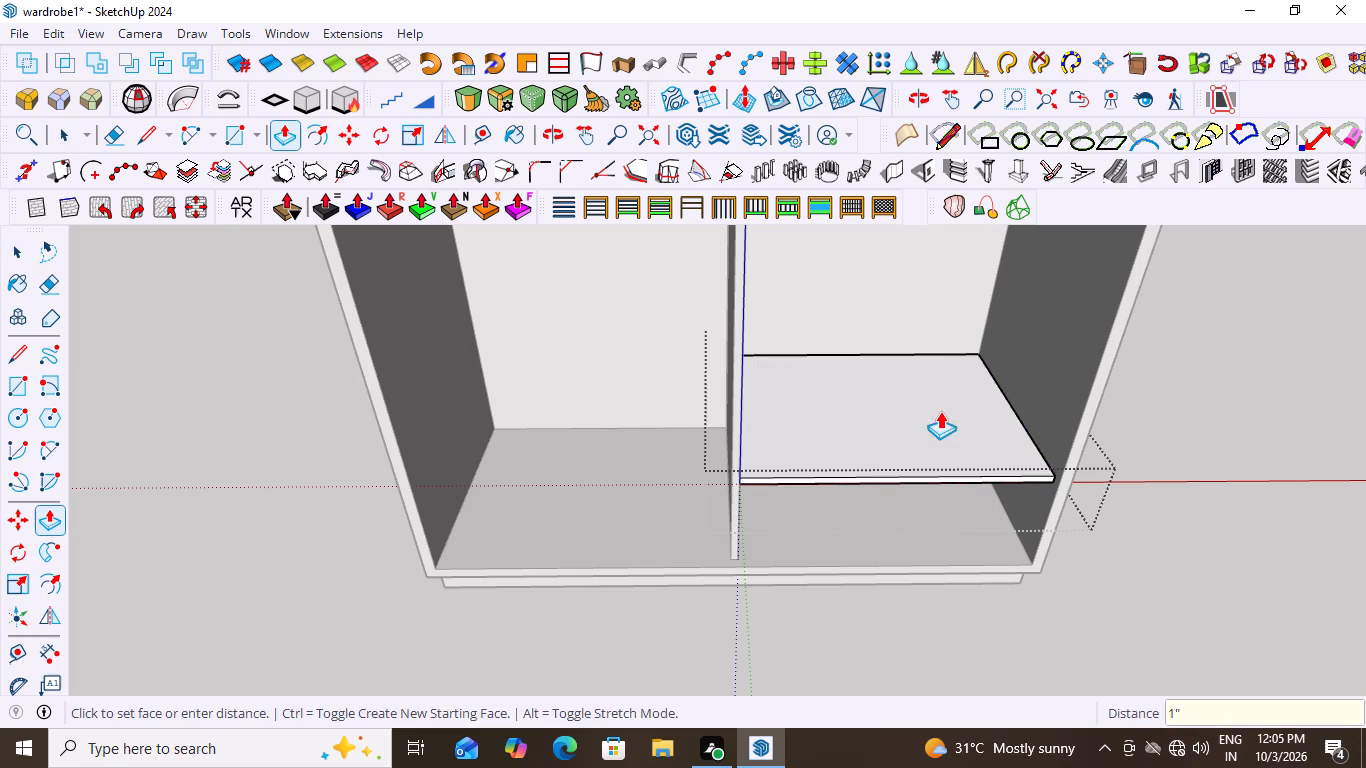
pyautogui.press('space')
pyautogui.moveTo(1211, 396); pyautogui.dragTo(1220, 395)
pyautogui.scroll(-5, 723, 463)
pyautogui.click(1037, 425)
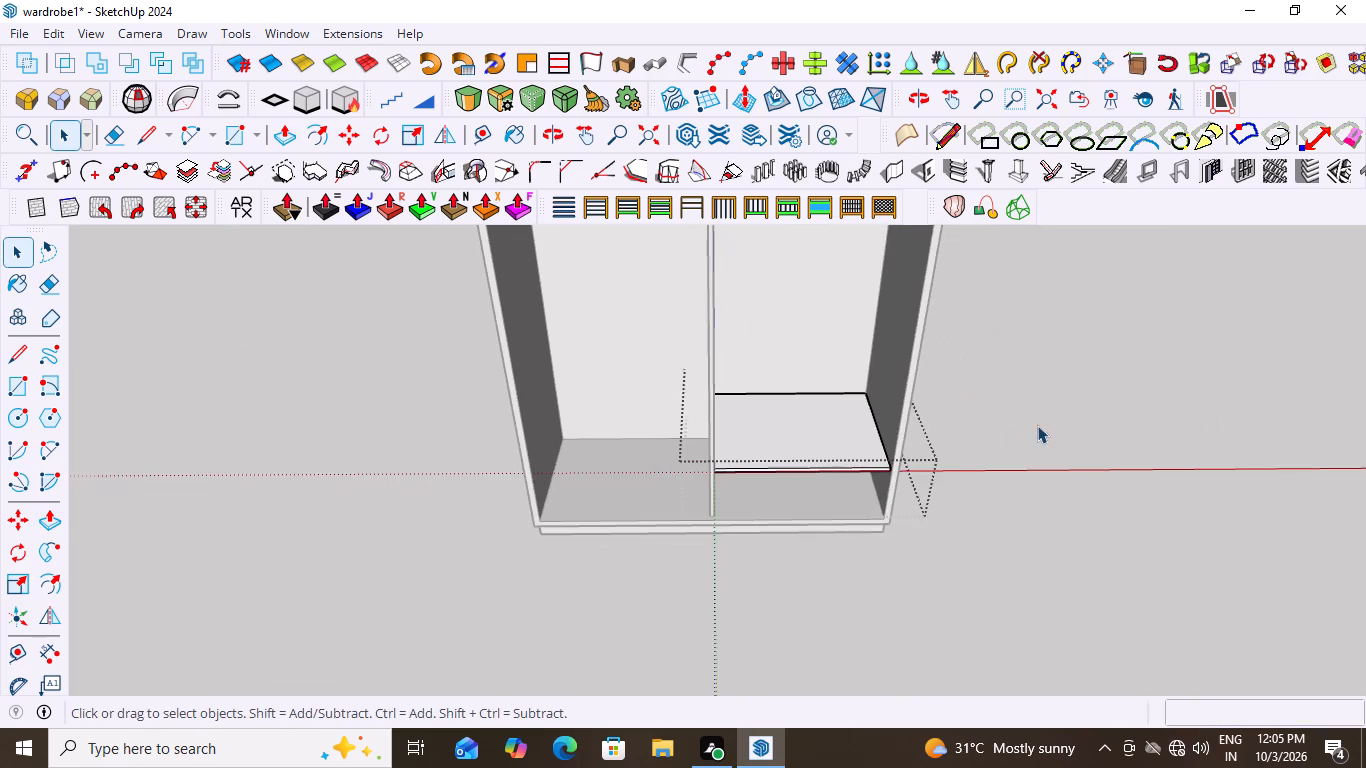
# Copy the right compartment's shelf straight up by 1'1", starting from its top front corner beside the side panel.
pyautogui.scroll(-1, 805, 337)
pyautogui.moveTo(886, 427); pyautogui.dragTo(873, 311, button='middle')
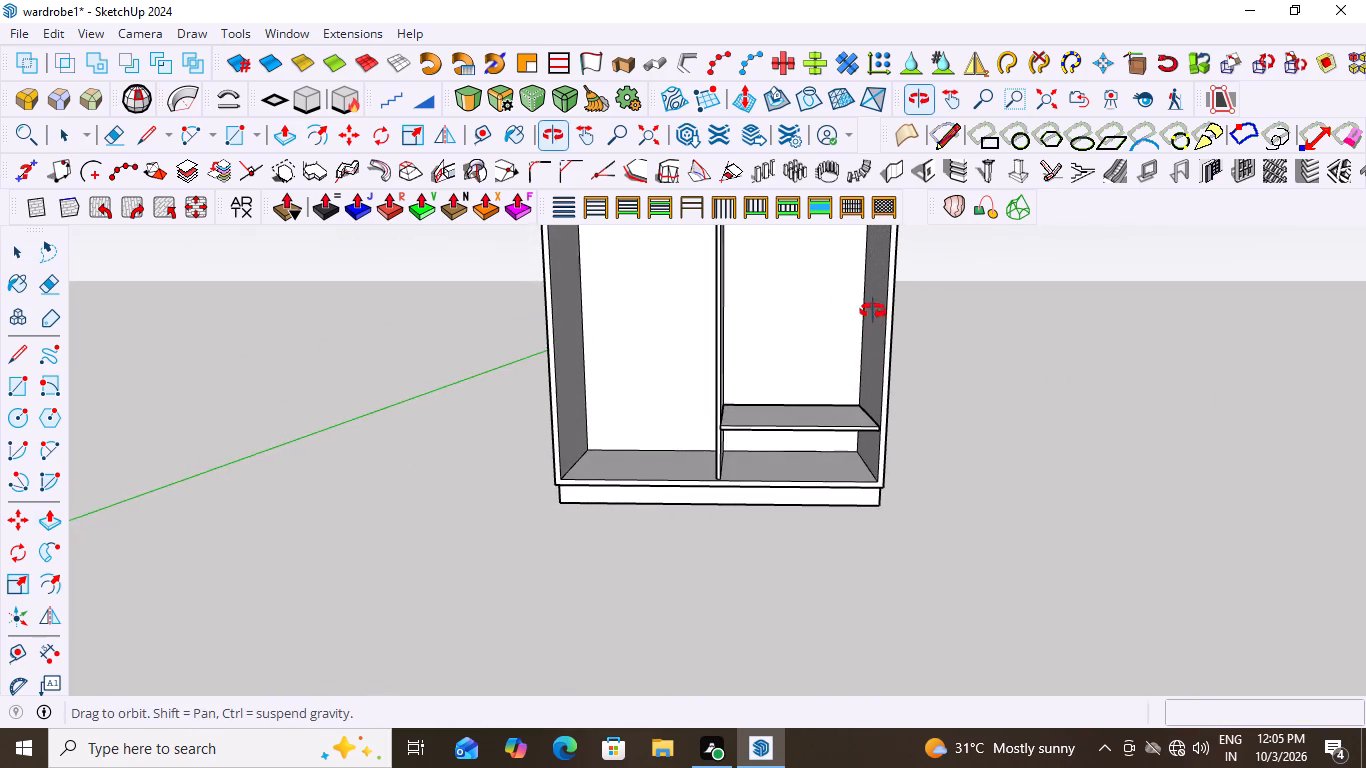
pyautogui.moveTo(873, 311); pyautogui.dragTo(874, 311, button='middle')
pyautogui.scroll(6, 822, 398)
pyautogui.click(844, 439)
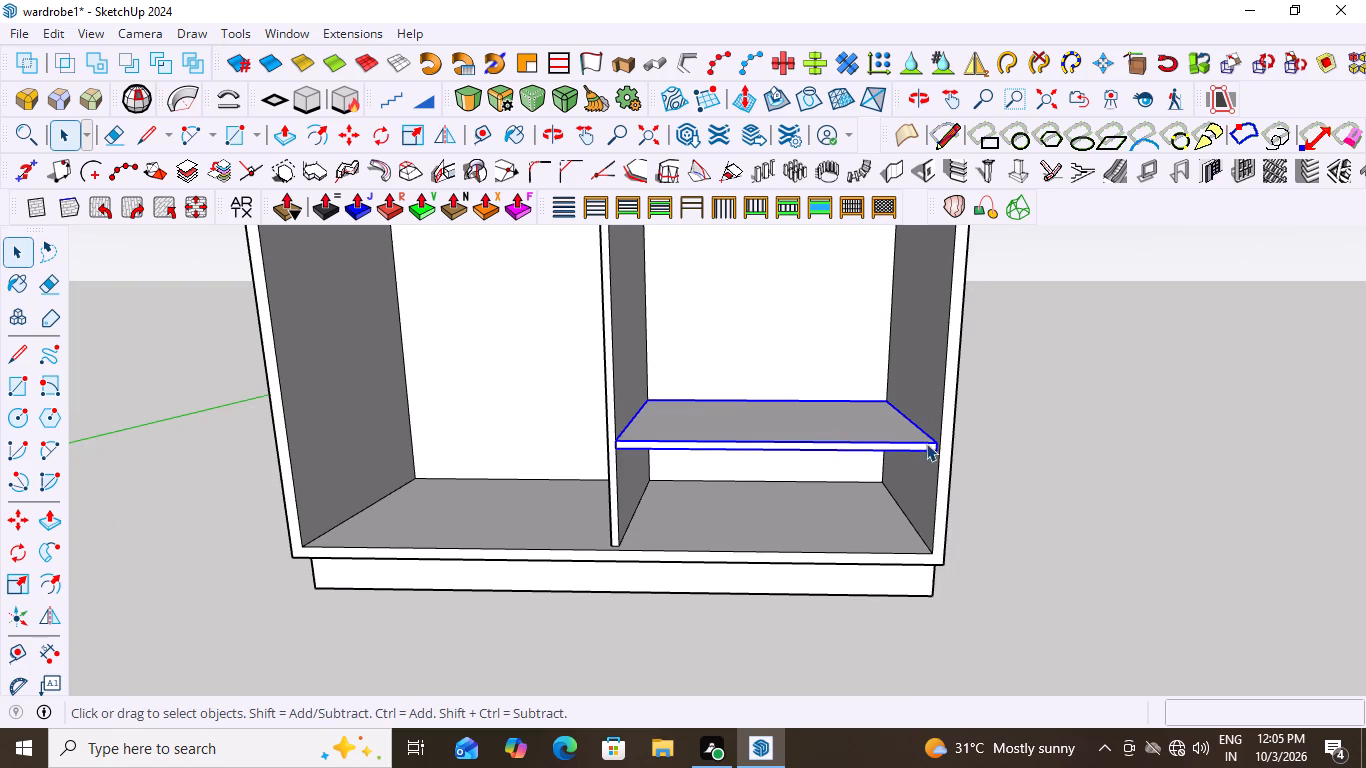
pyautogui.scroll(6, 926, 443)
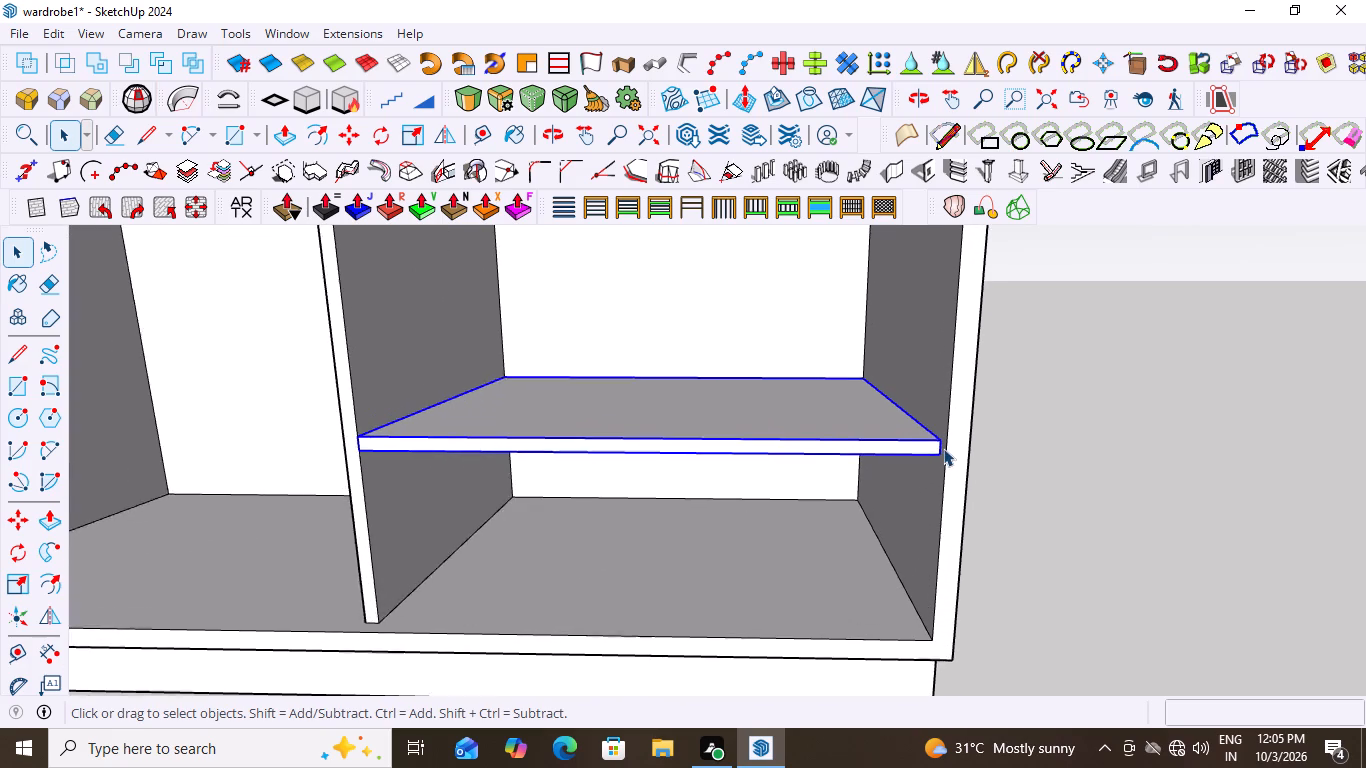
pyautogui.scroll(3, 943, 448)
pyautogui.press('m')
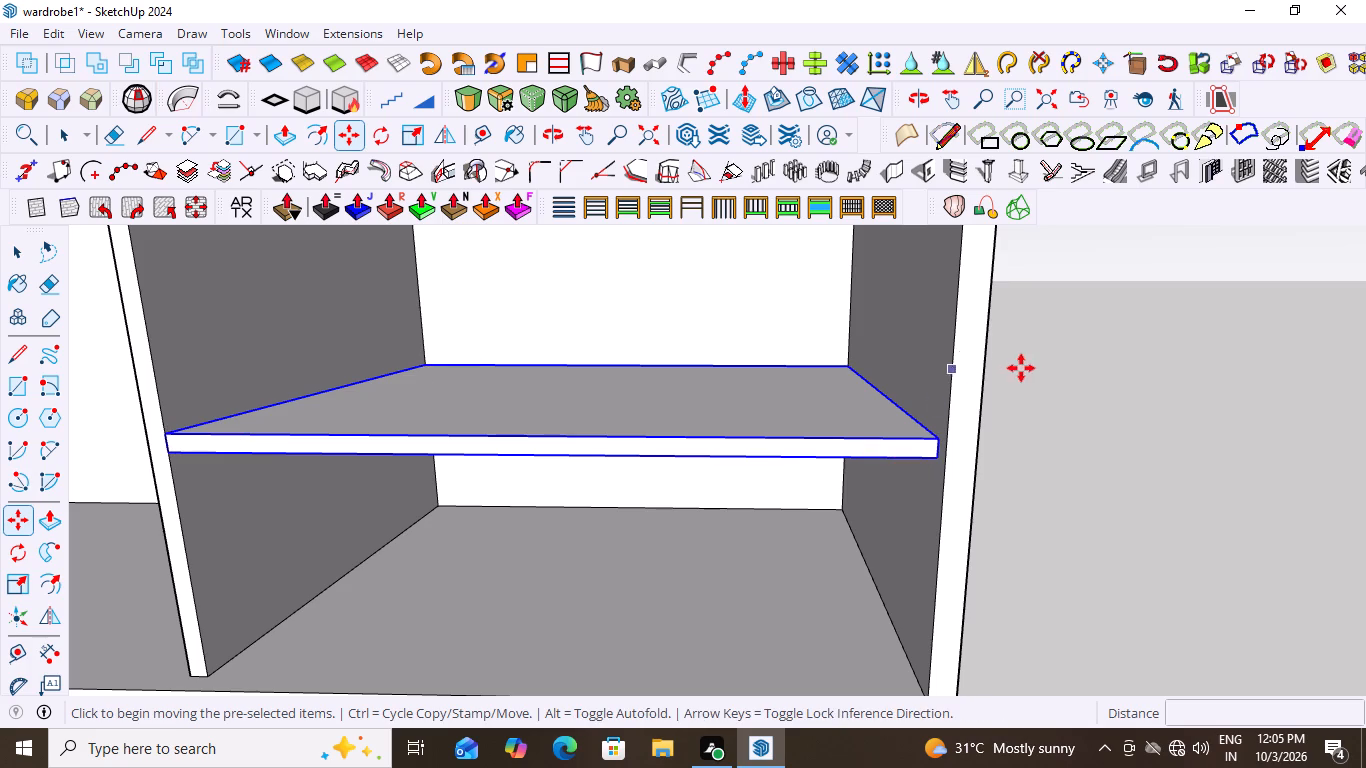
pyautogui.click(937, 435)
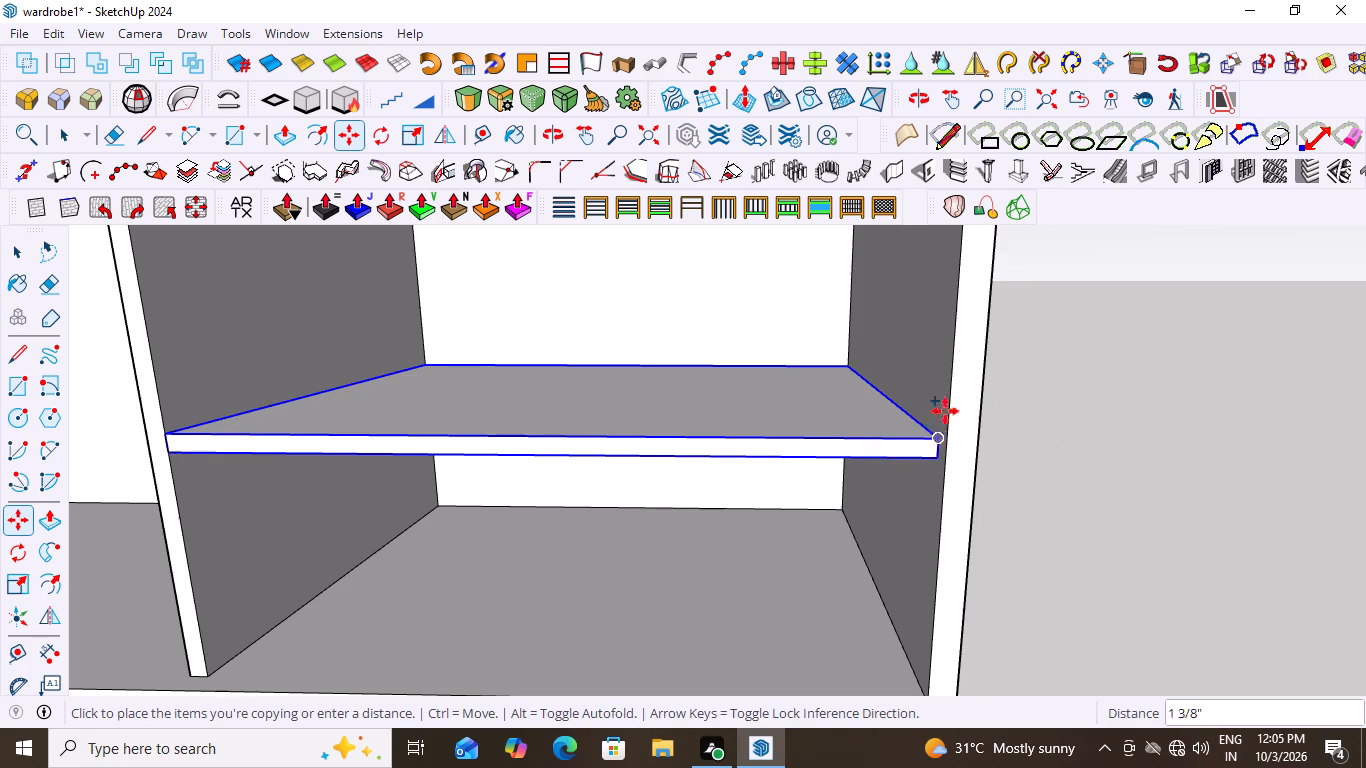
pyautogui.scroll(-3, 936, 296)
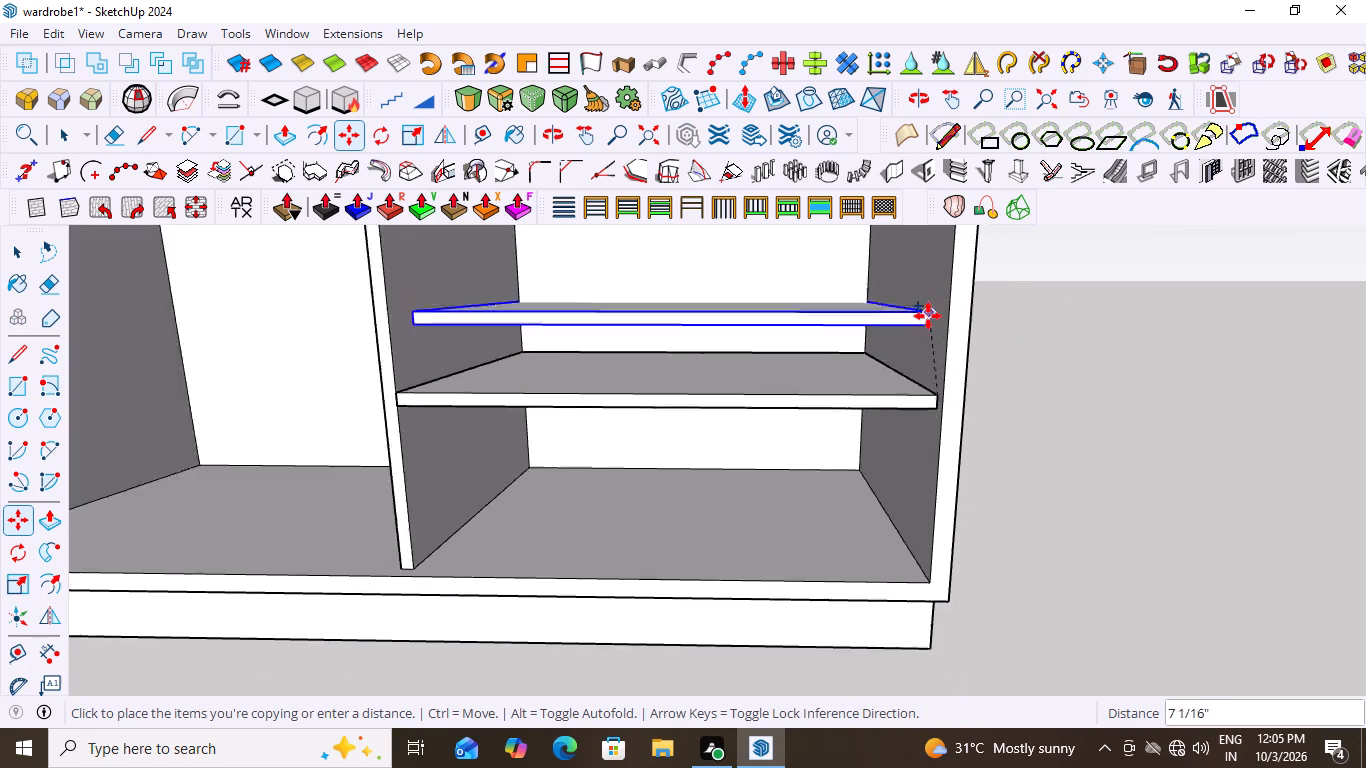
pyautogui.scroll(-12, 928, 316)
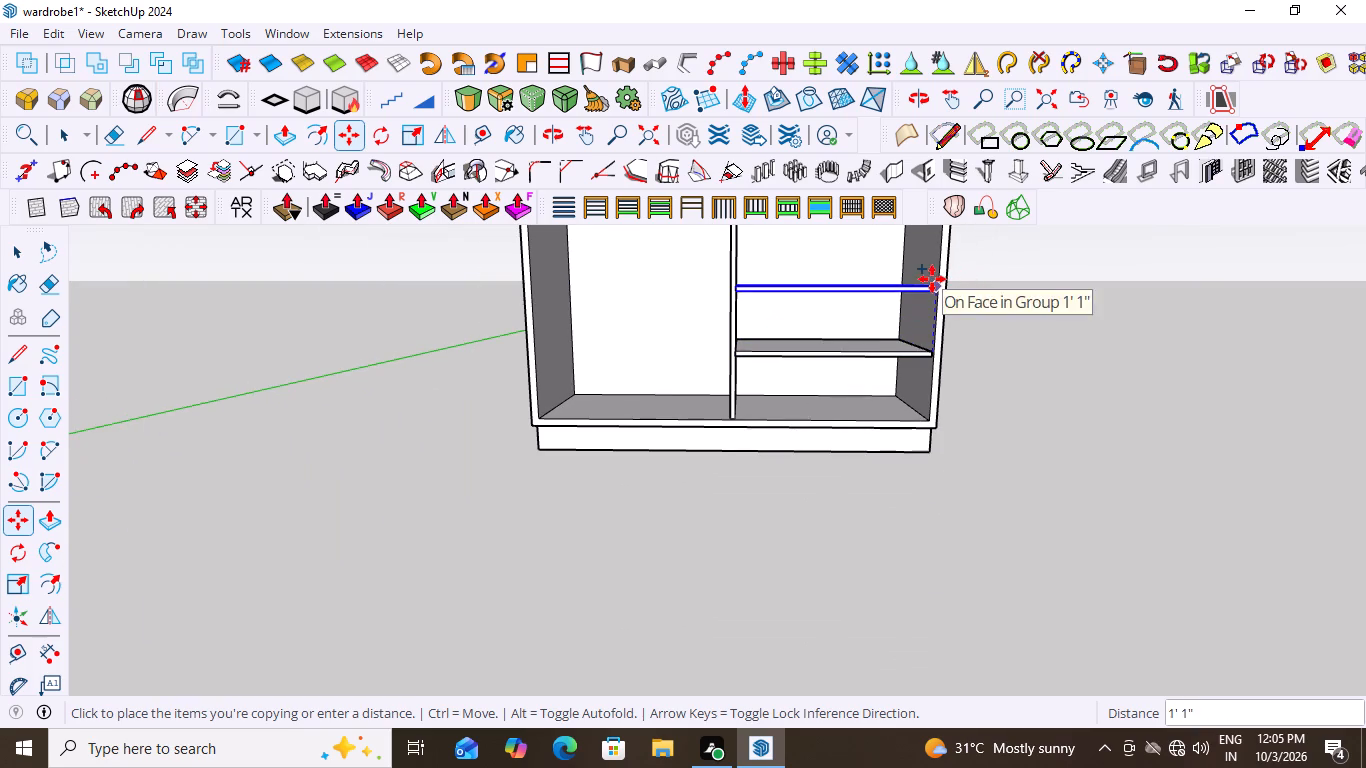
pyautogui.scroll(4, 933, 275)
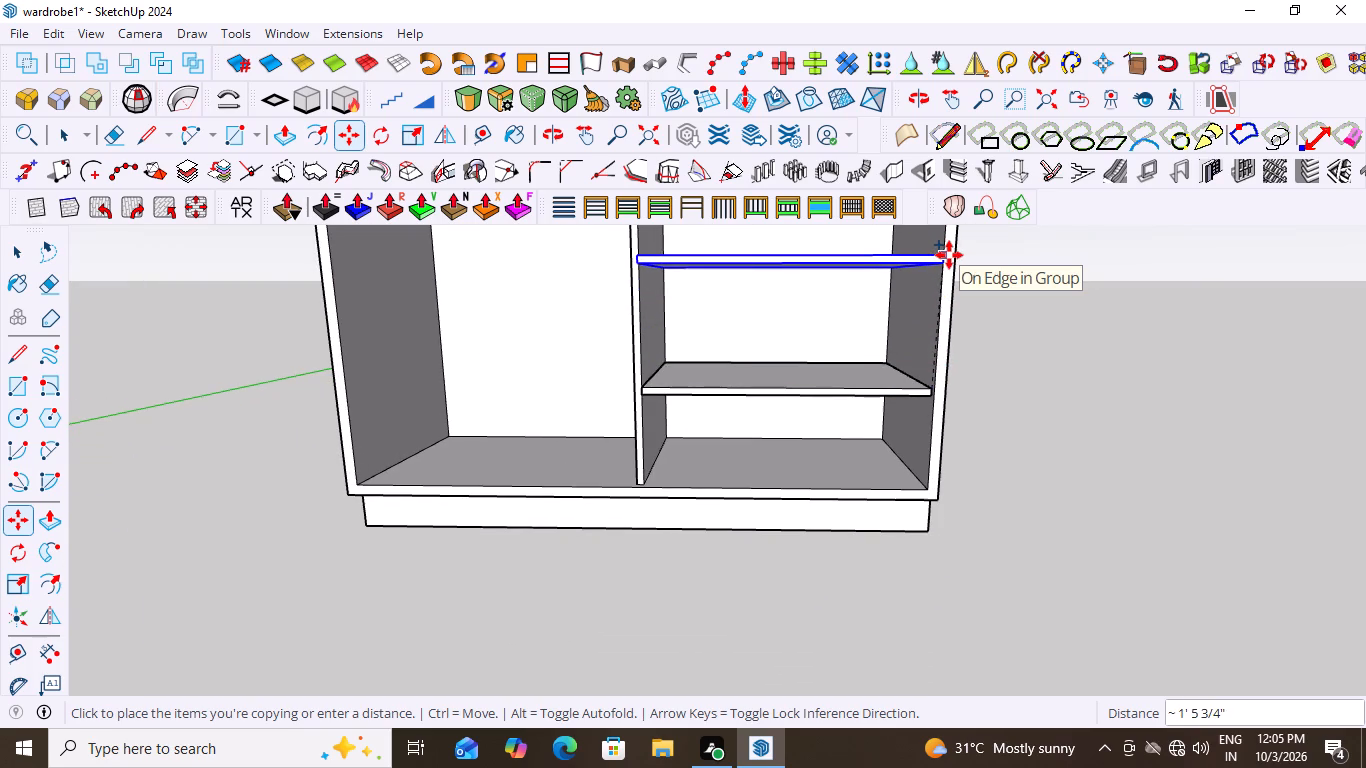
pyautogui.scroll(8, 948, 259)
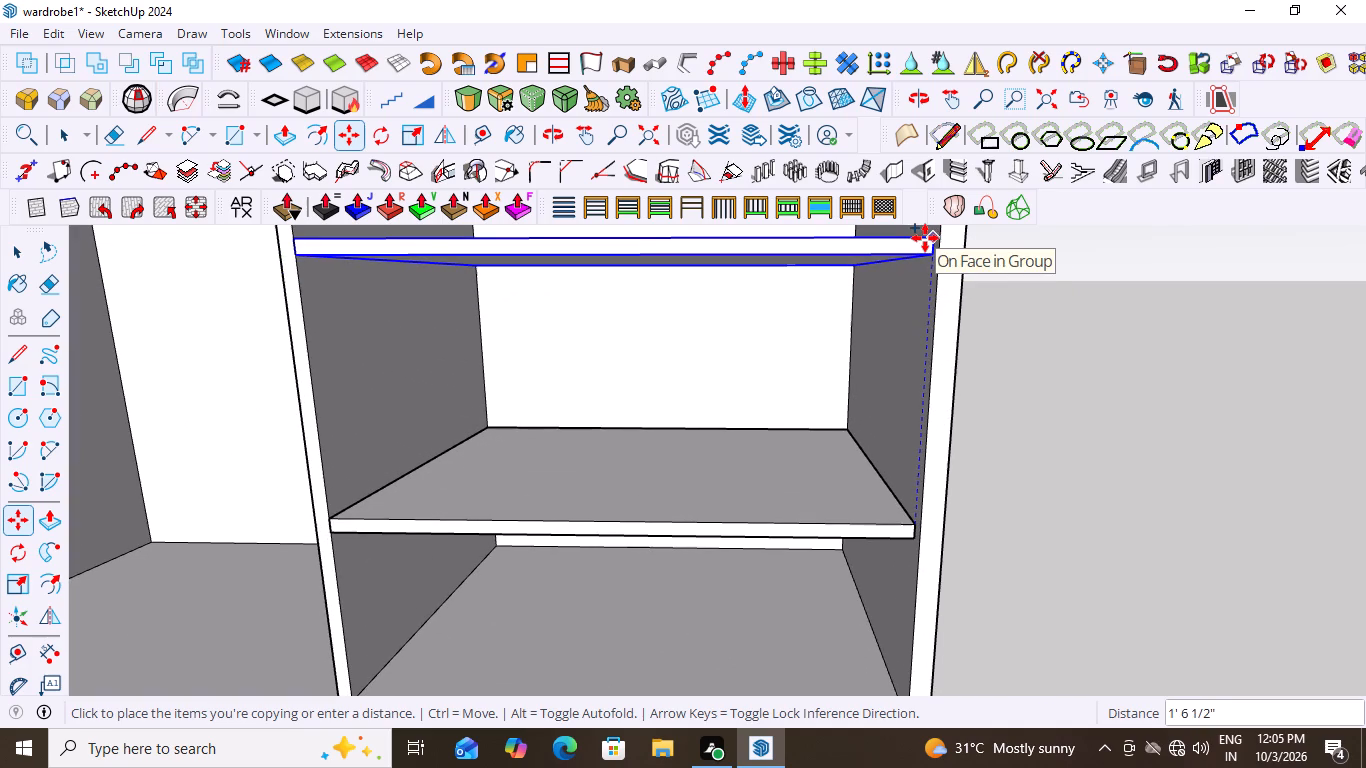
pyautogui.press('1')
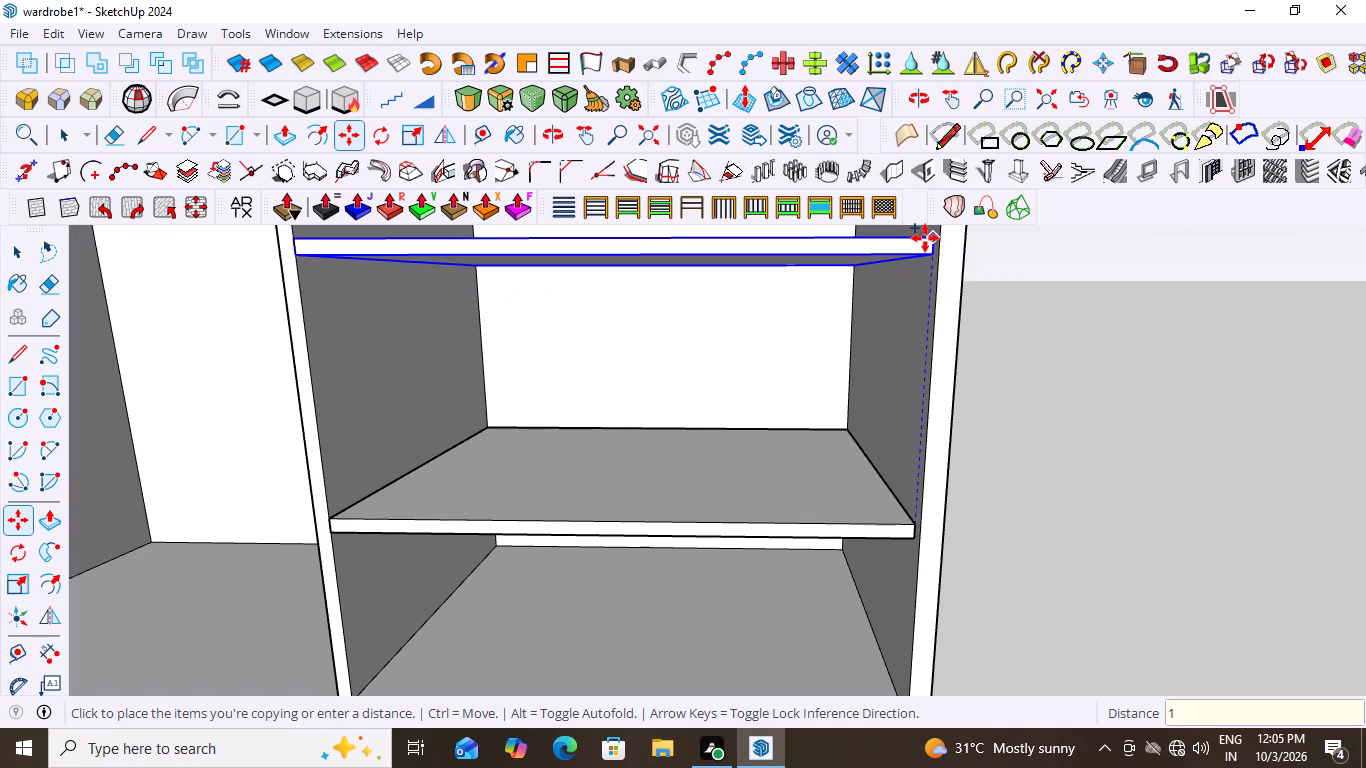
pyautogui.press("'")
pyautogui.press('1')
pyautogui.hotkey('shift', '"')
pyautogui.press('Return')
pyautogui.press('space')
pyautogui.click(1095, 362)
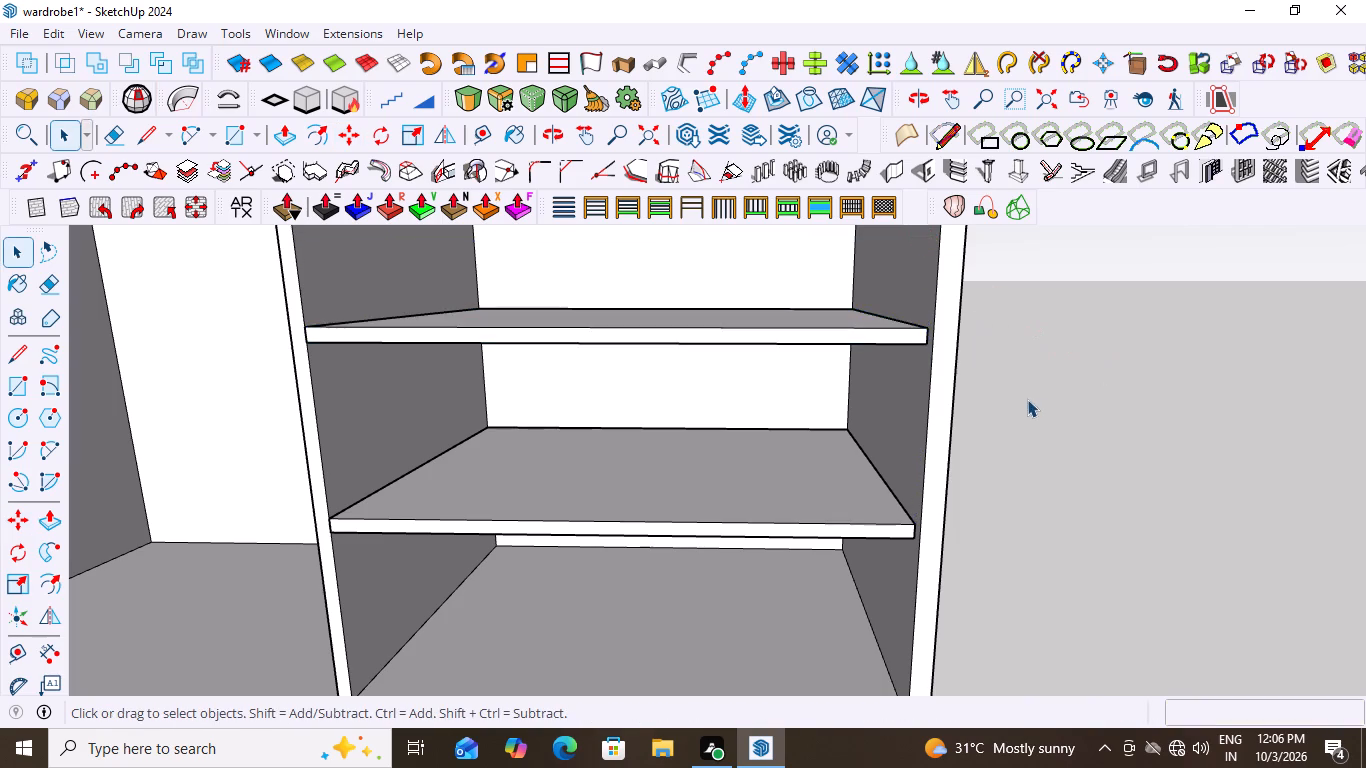
# Examine up close how the front ends of the two shelves meet the wardrobe's side panel.
pyautogui.moveTo(955, 396); pyautogui.dragTo(945, 440, button='middle')
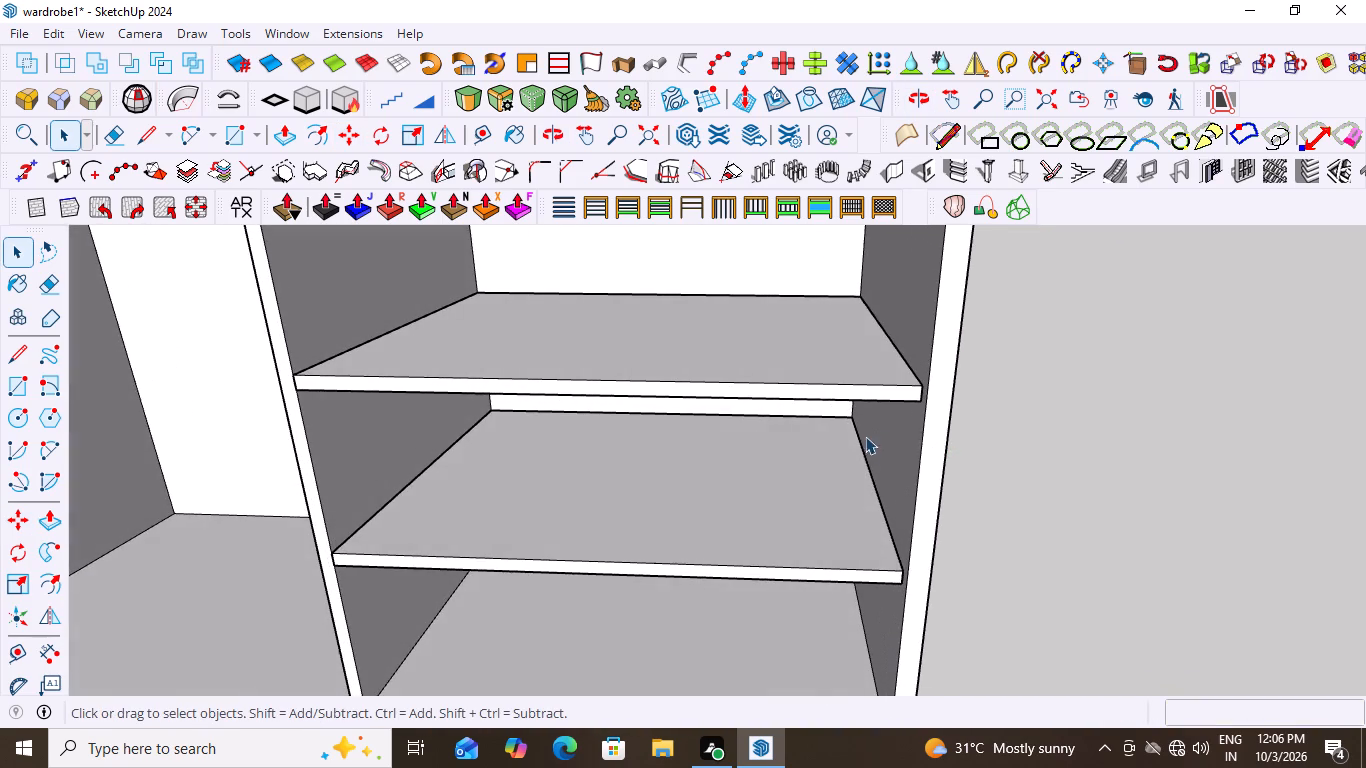
pyautogui.scroll(2, 867, 452)
pyautogui.scroll(2, 874, 647)
pyautogui.scroll(1, 915, 474)
pyautogui.middleClick(932, 392)
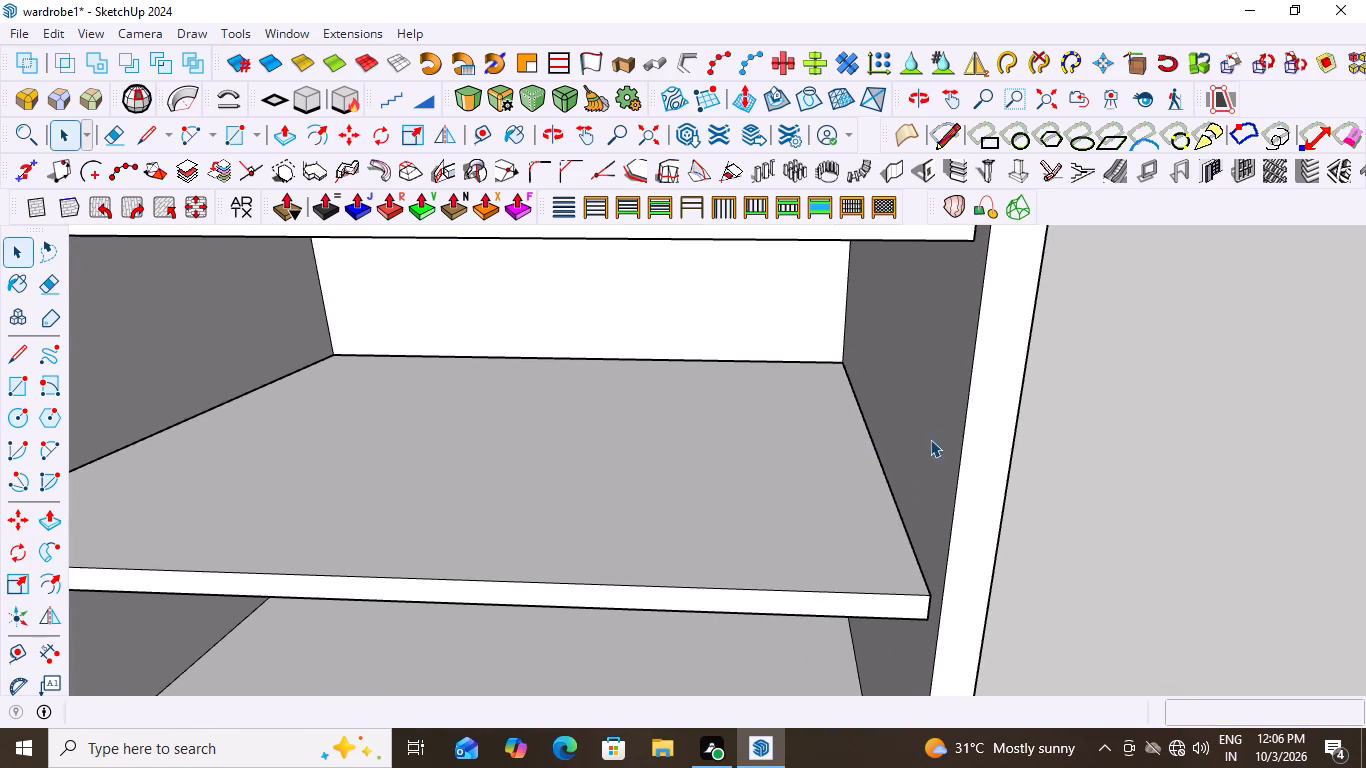
pyautogui.scroll(-8, 930, 439)
pyautogui.moveTo(884, 500); pyautogui.dragTo(881, 293, button='middle')
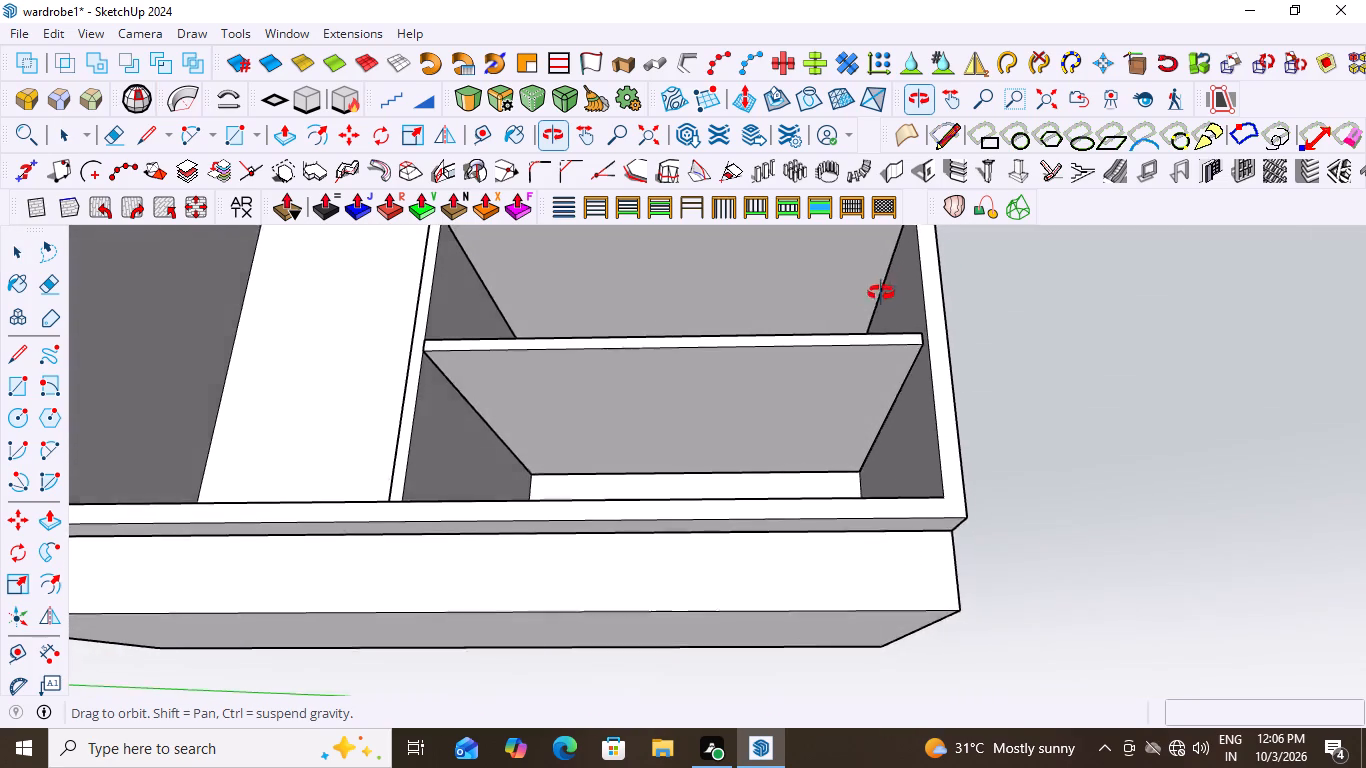
pyautogui.moveTo(881, 293); pyautogui.dragTo(842, 328, button='middle')
pyautogui.scroll(7, 870, 353)
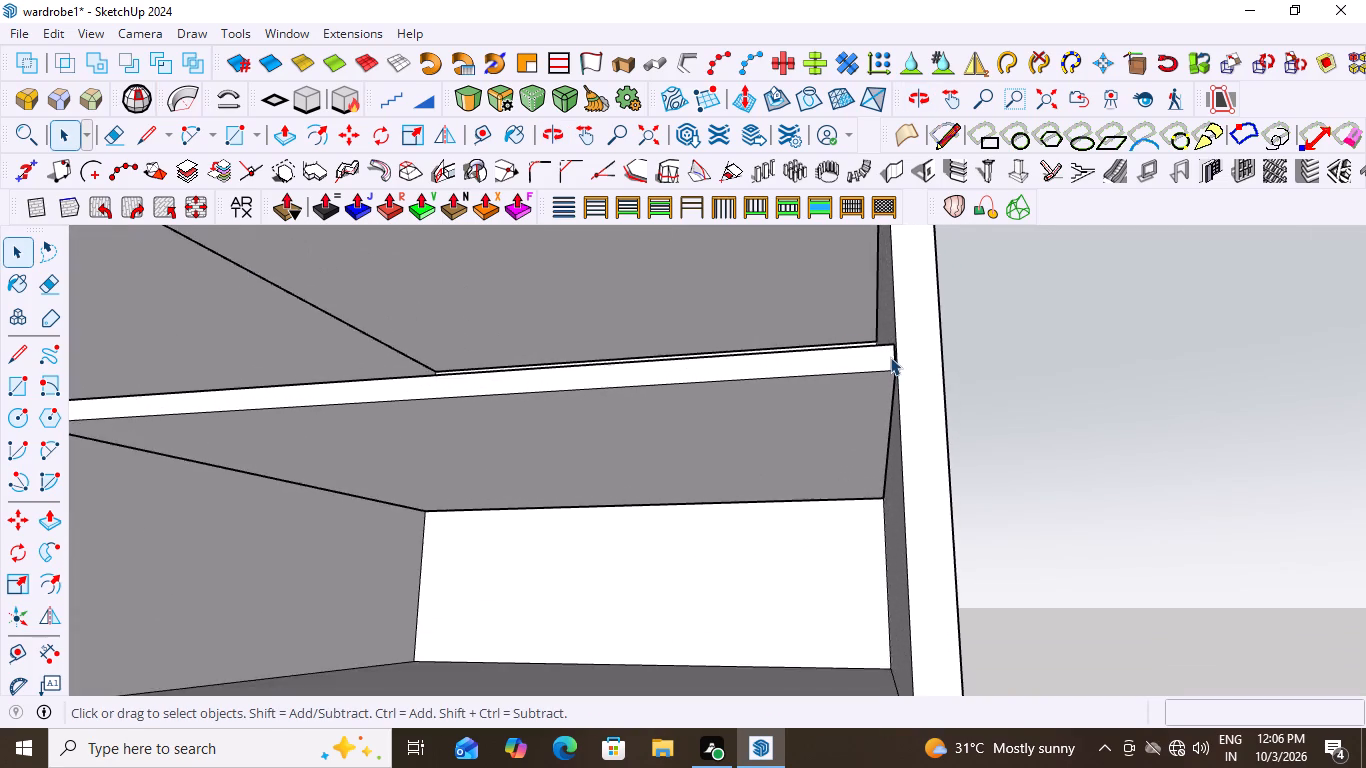
pyautogui.scroll(10, 890, 357)
pyautogui.scroll(20, 902, 358)
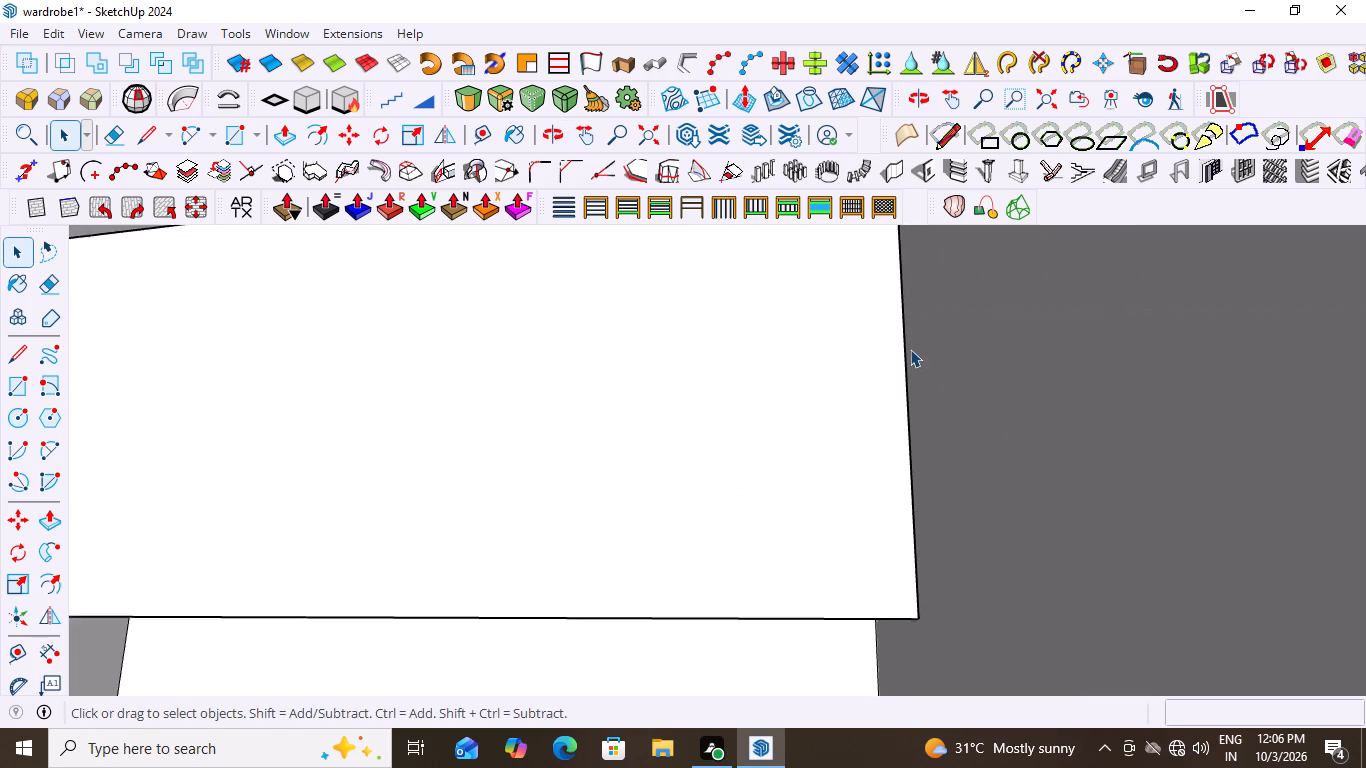
pyautogui.moveTo(963, 349); pyautogui.dragTo(907, 397, button='middle')
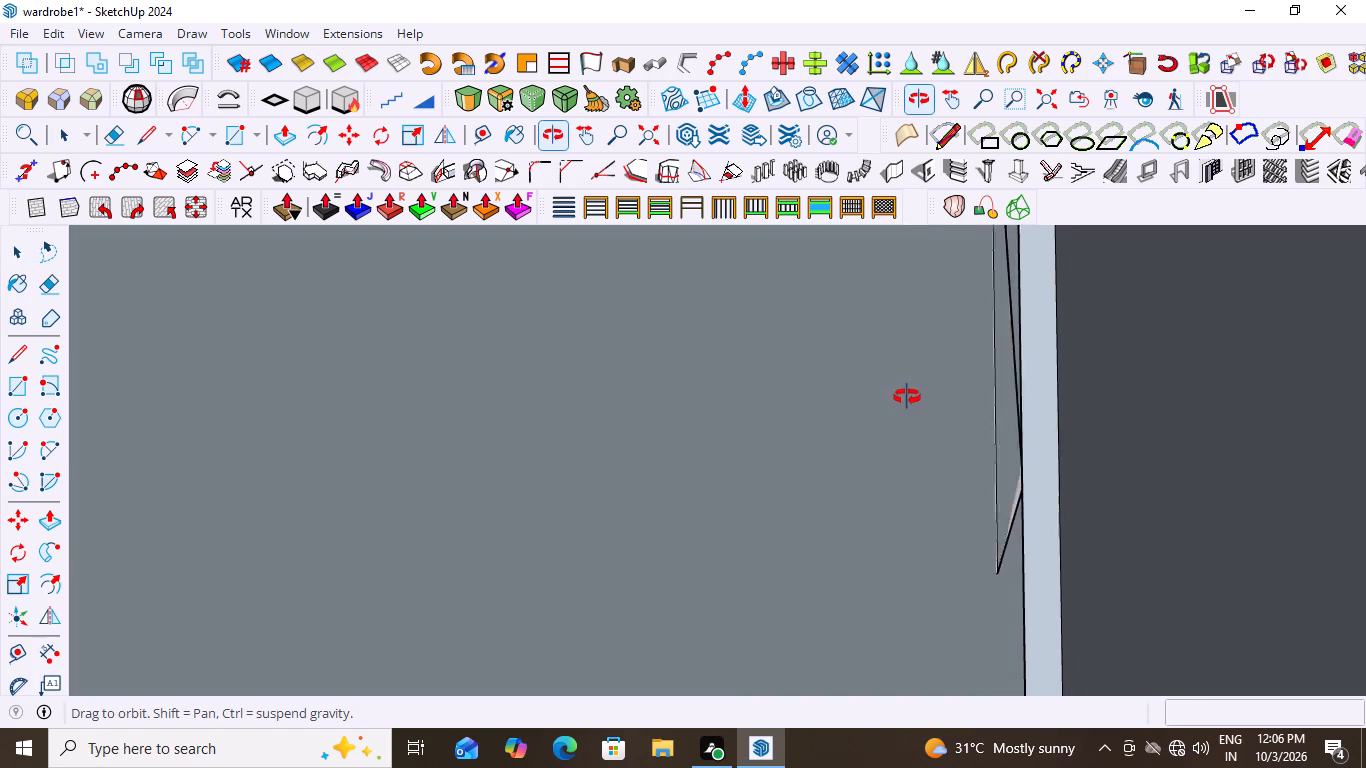
pyautogui.moveTo(907, 397); pyautogui.dragTo(920, 395, button='middle')
# Inspect the two shelves in the right compartment from the front, side, below and above.
pyautogui.scroll(-20, 909, 398)
pyautogui.scroll(-2, 909, 398)
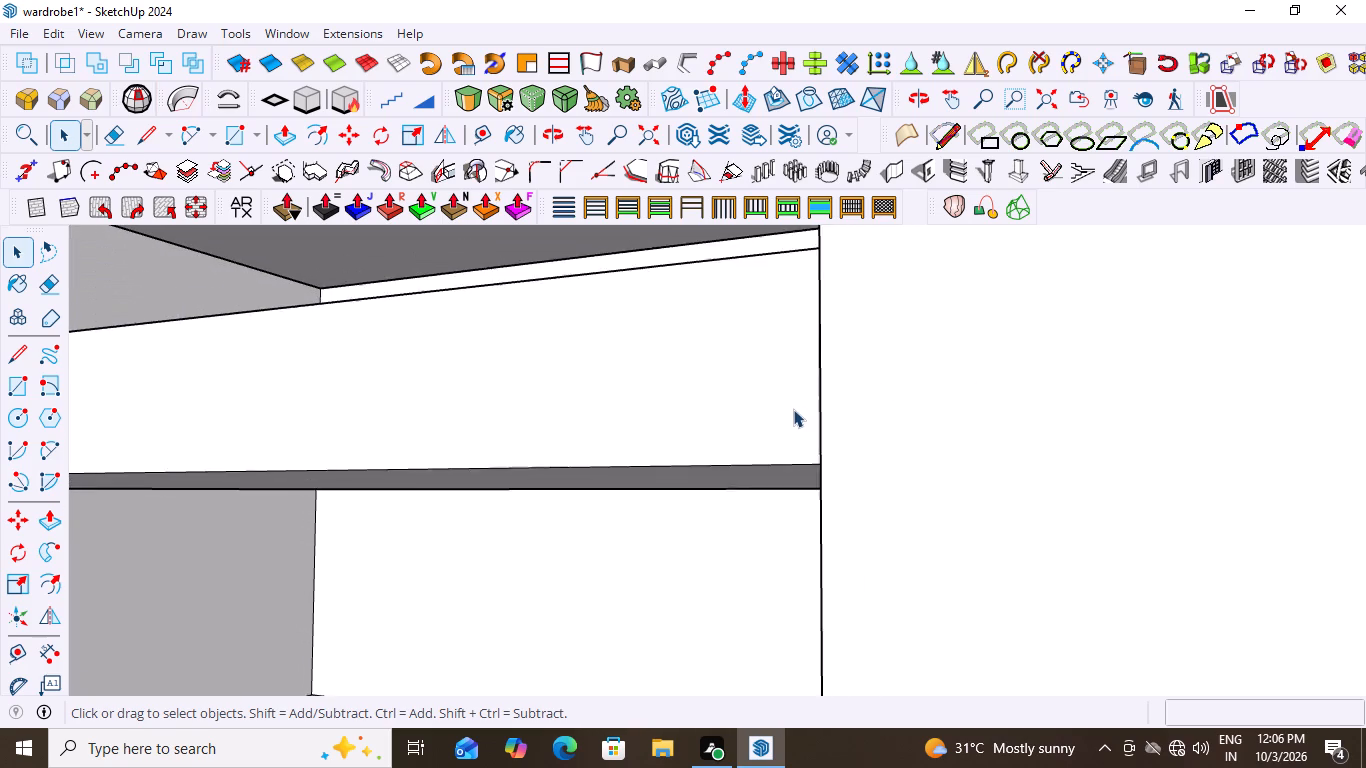
pyautogui.scroll(-20, 793, 409)
pyautogui.scroll(-7, 793, 409)
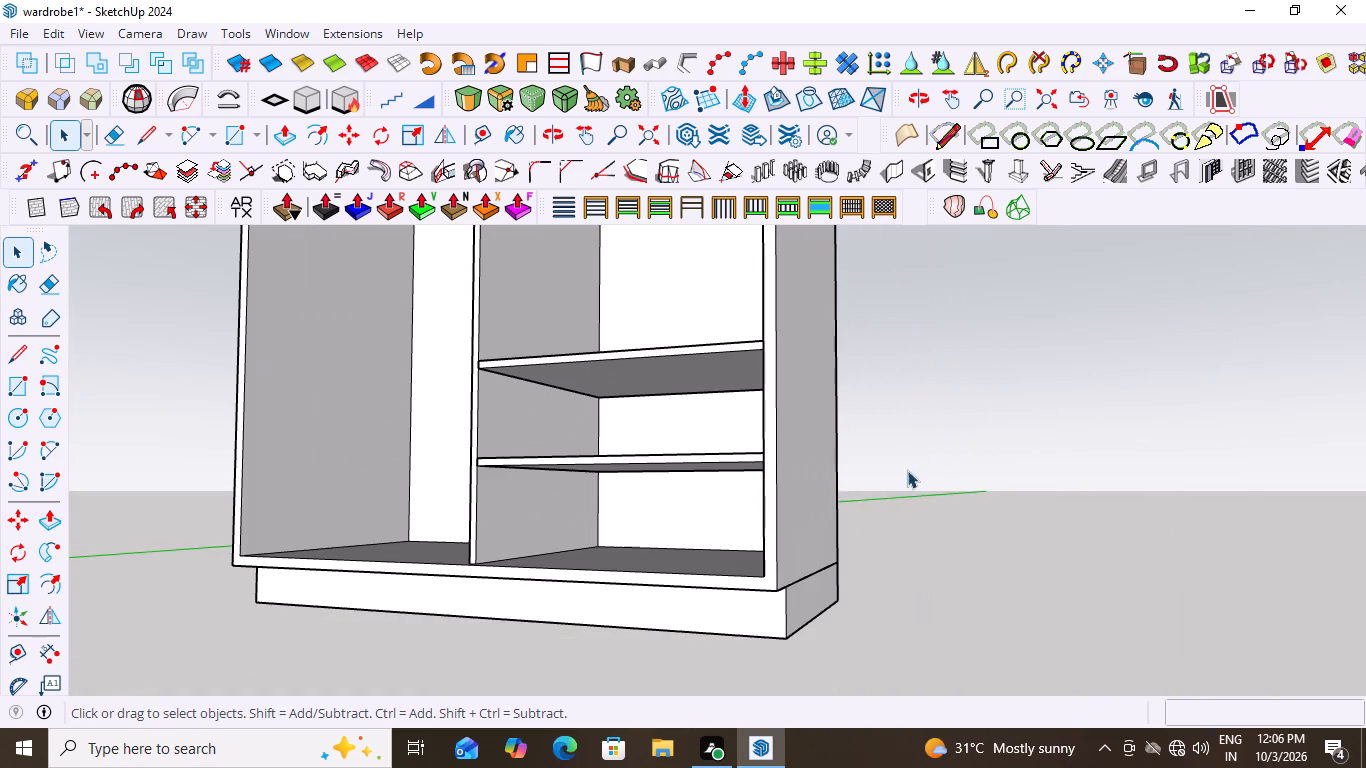
pyautogui.scroll(-1, 642, 490)
pyautogui.moveTo(853, 455); pyautogui.dragTo(518, 513, button='middle')
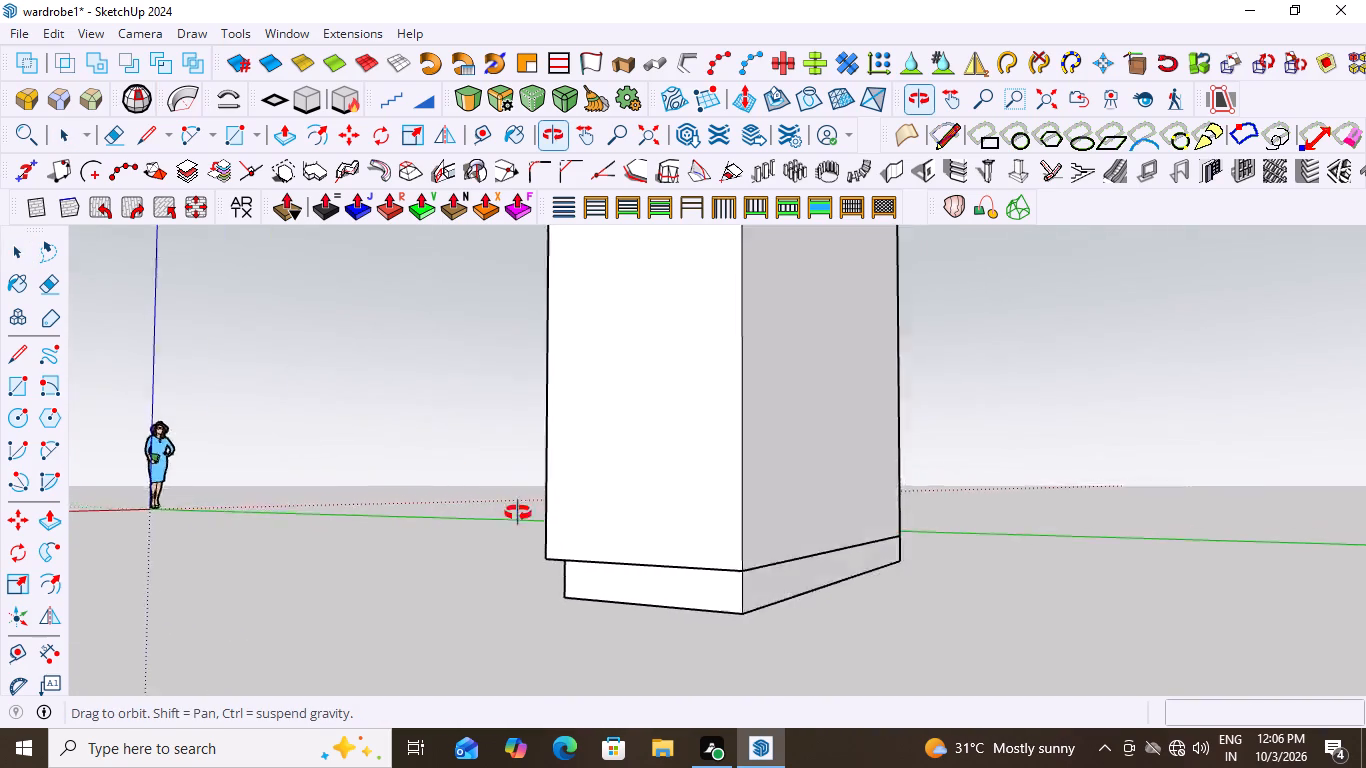
pyautogui.moveTo(518, 513); pyautogui.dragTo(998, 300, button='middle')
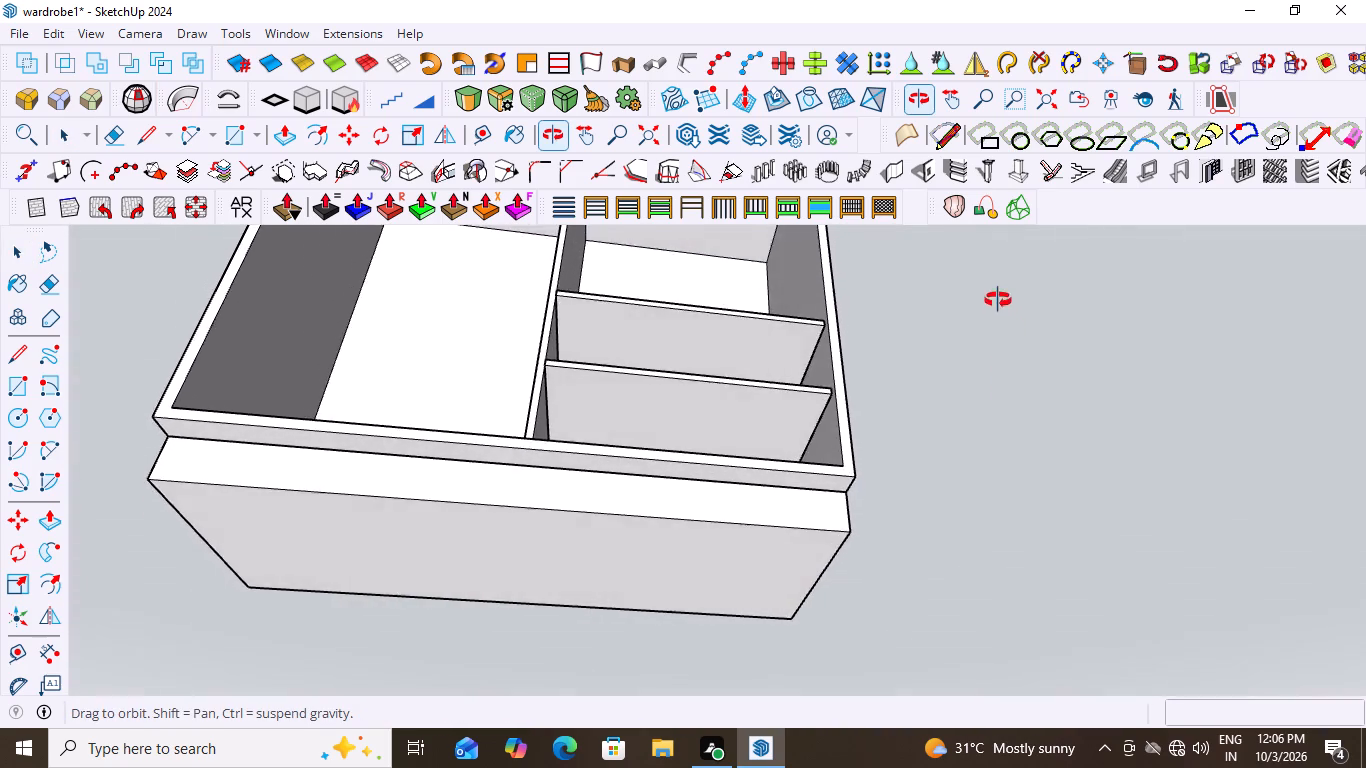
pyautogui.moveTo(998, 300); pyautogui.dragTo(989, 557, button='middle')
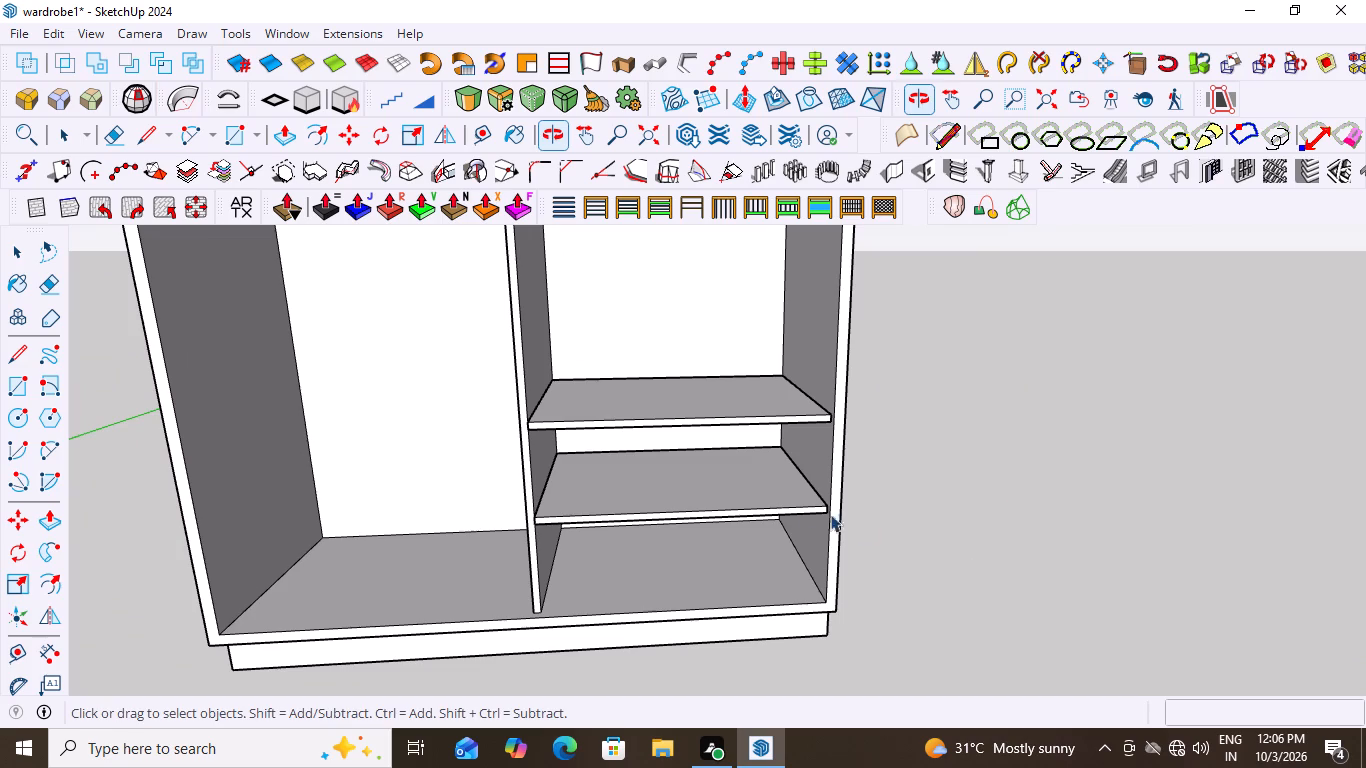
pyautogui.scroll(-3, 710, 474)
pyautogui.moveTo(725, 449); pyautogui.dragTo(715, 544, button='middle')
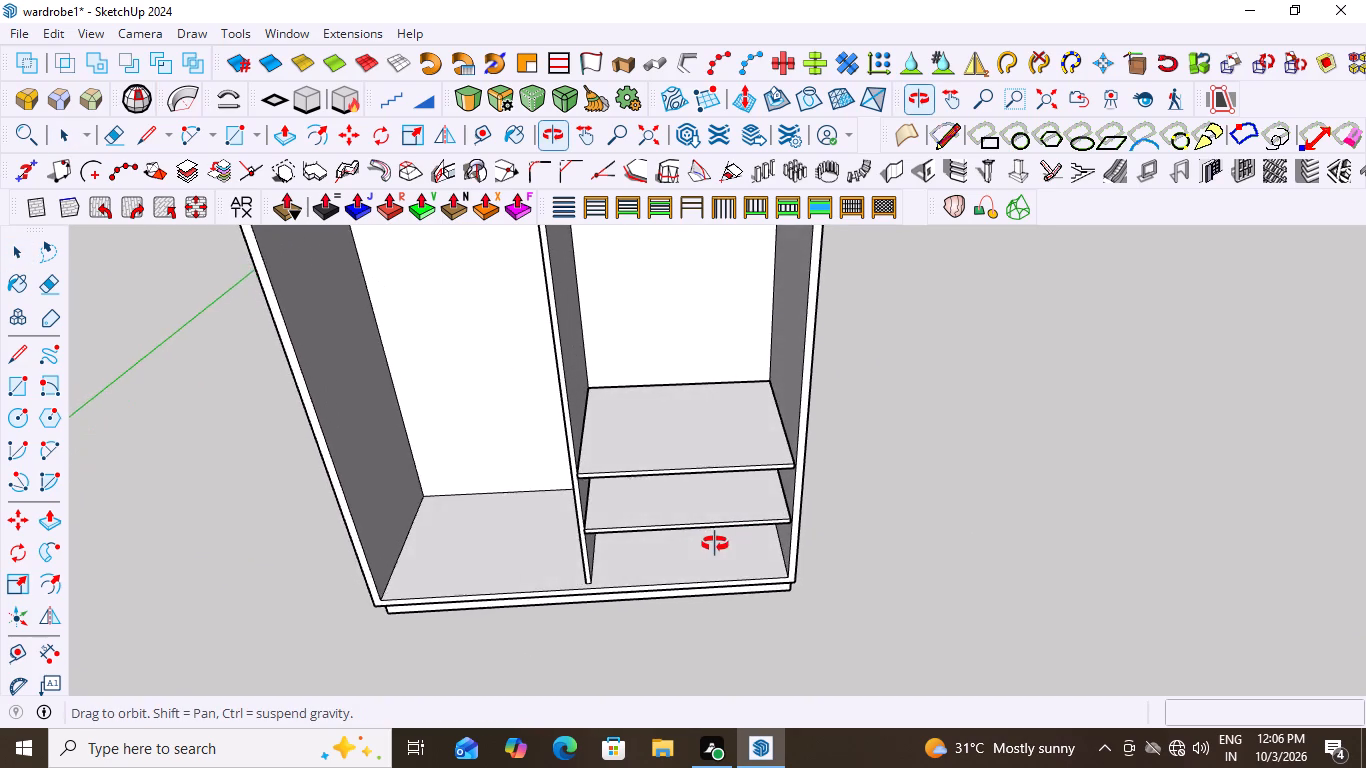
pyautogui.moveTo(715, 544); pyautogui.dragTo(877, 443, button='middle')
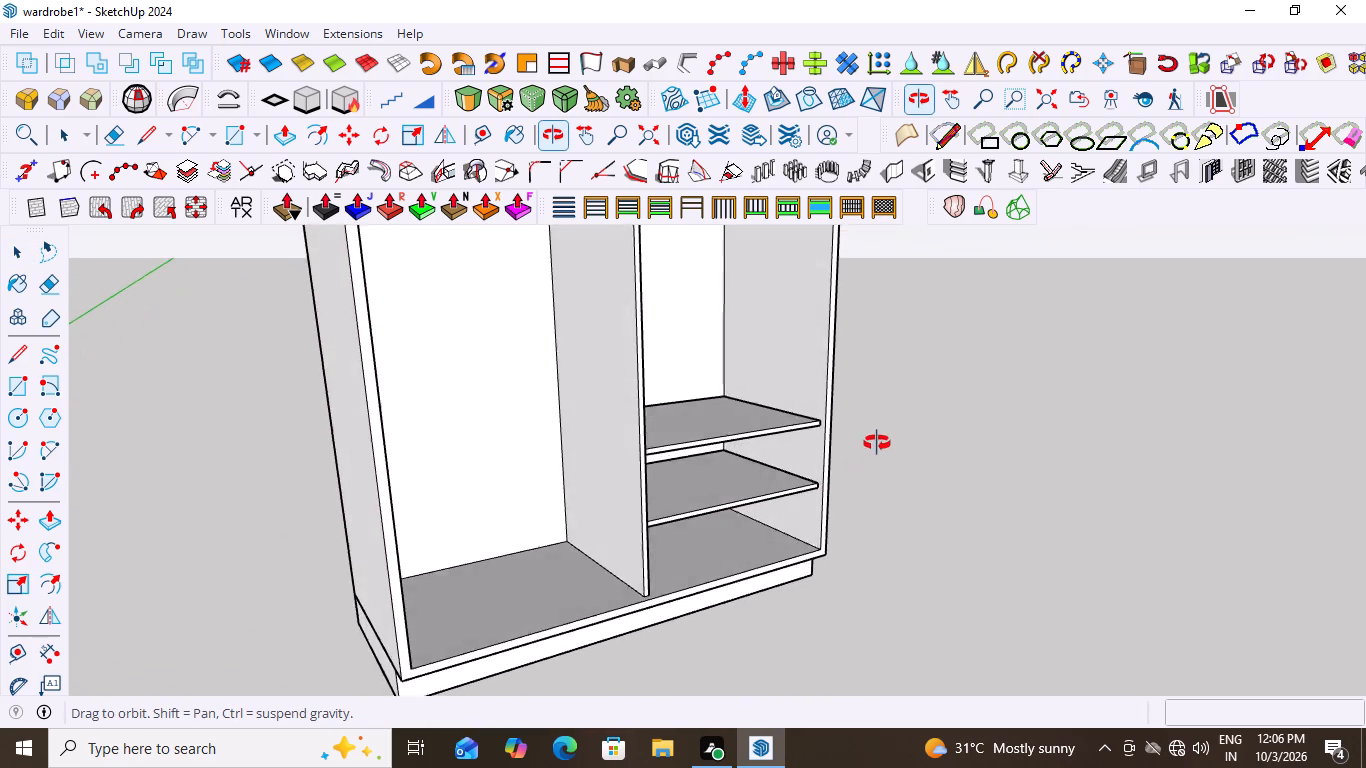
pyautogui.moveTo(877, 443); pyautogui.dragTo(721, 374, button='middle')
# Measure the clear gap between the two shelves with a linear dimension at their front corners, without placing it.
pyautogui.scroll(2, 780, 431)
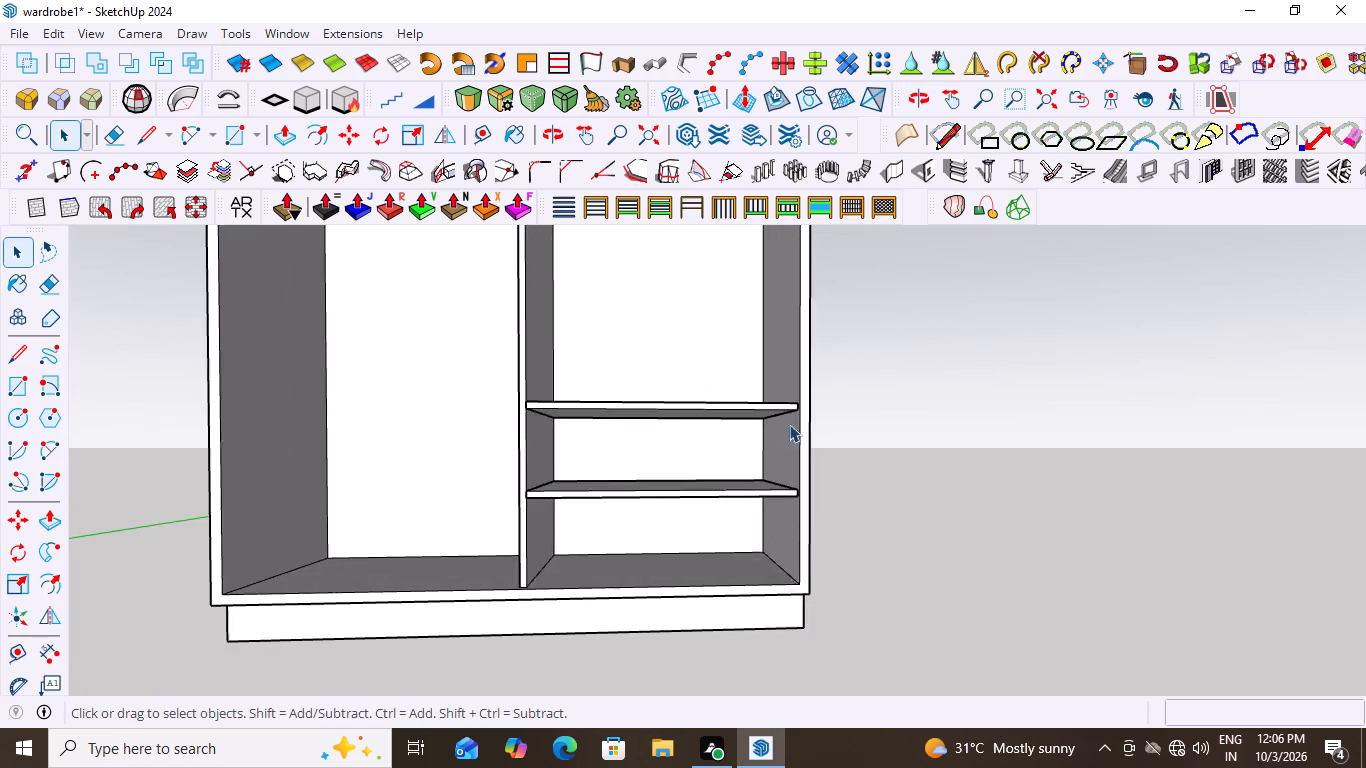
pyautogui.scroll(4, 789, 424)
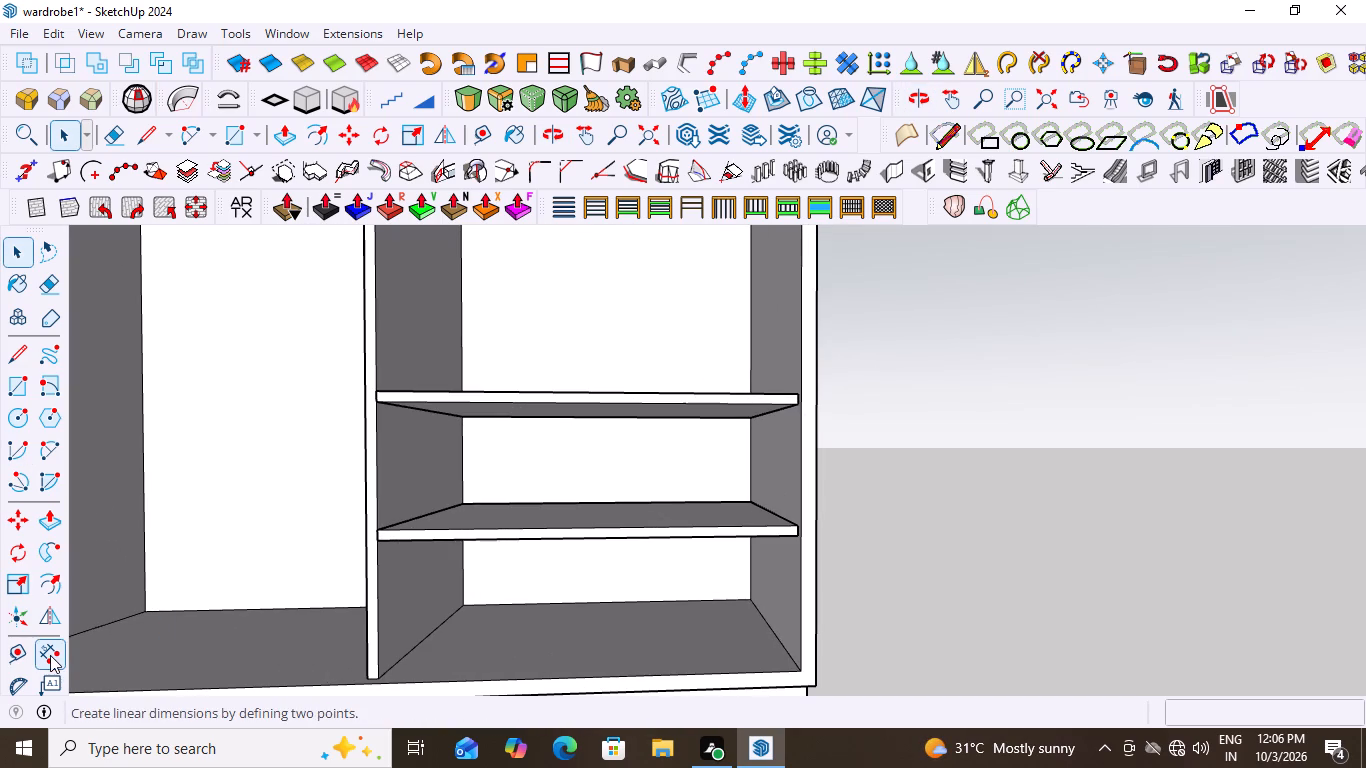
pyautogui.click(46, 652)
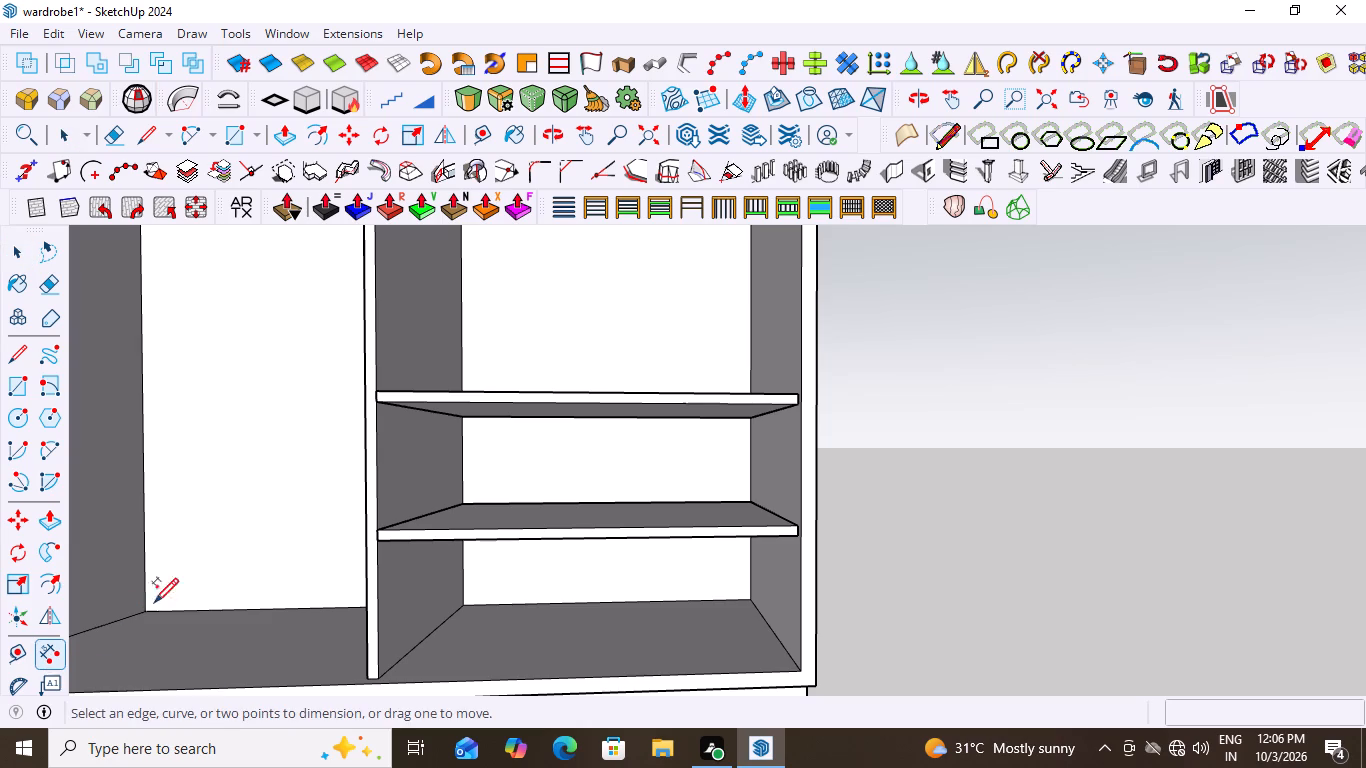
pyautogui.click(798, 404)
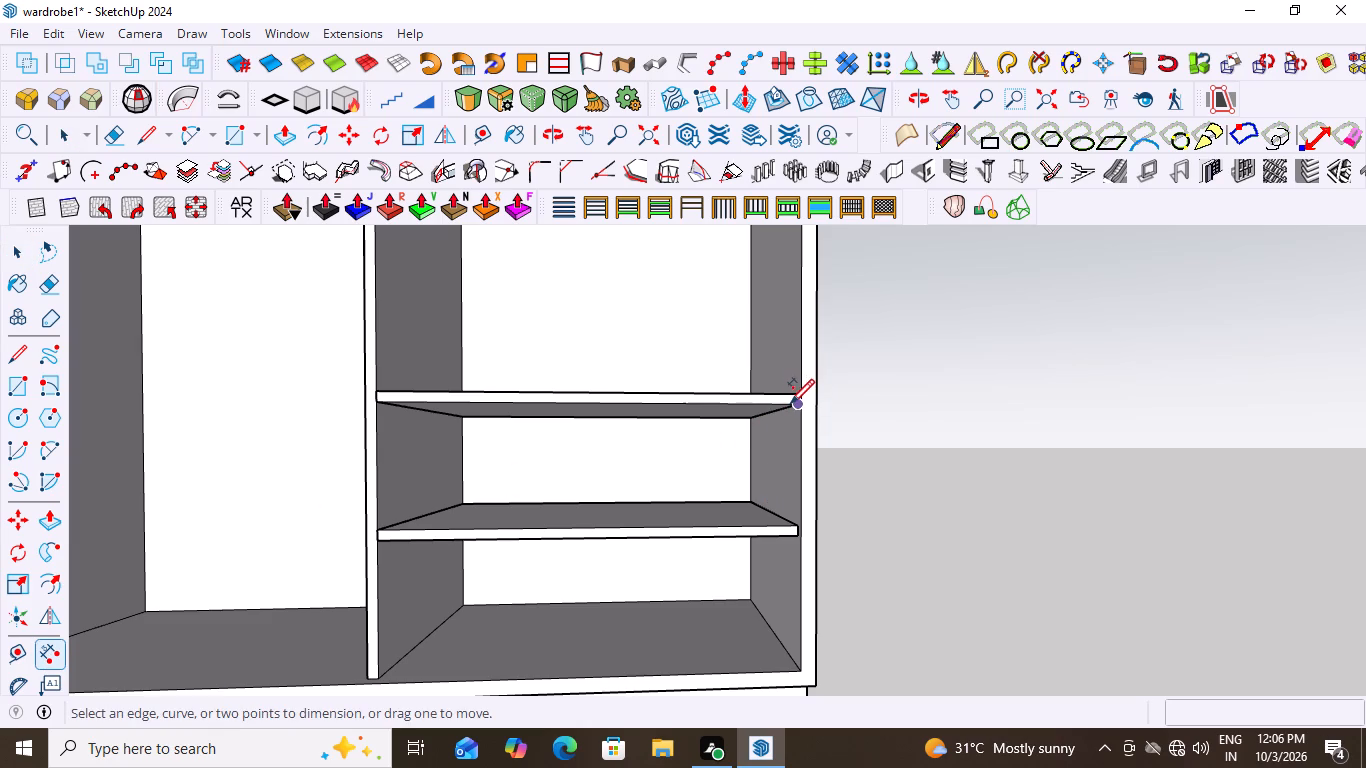
pyautogui.click(796, 402)
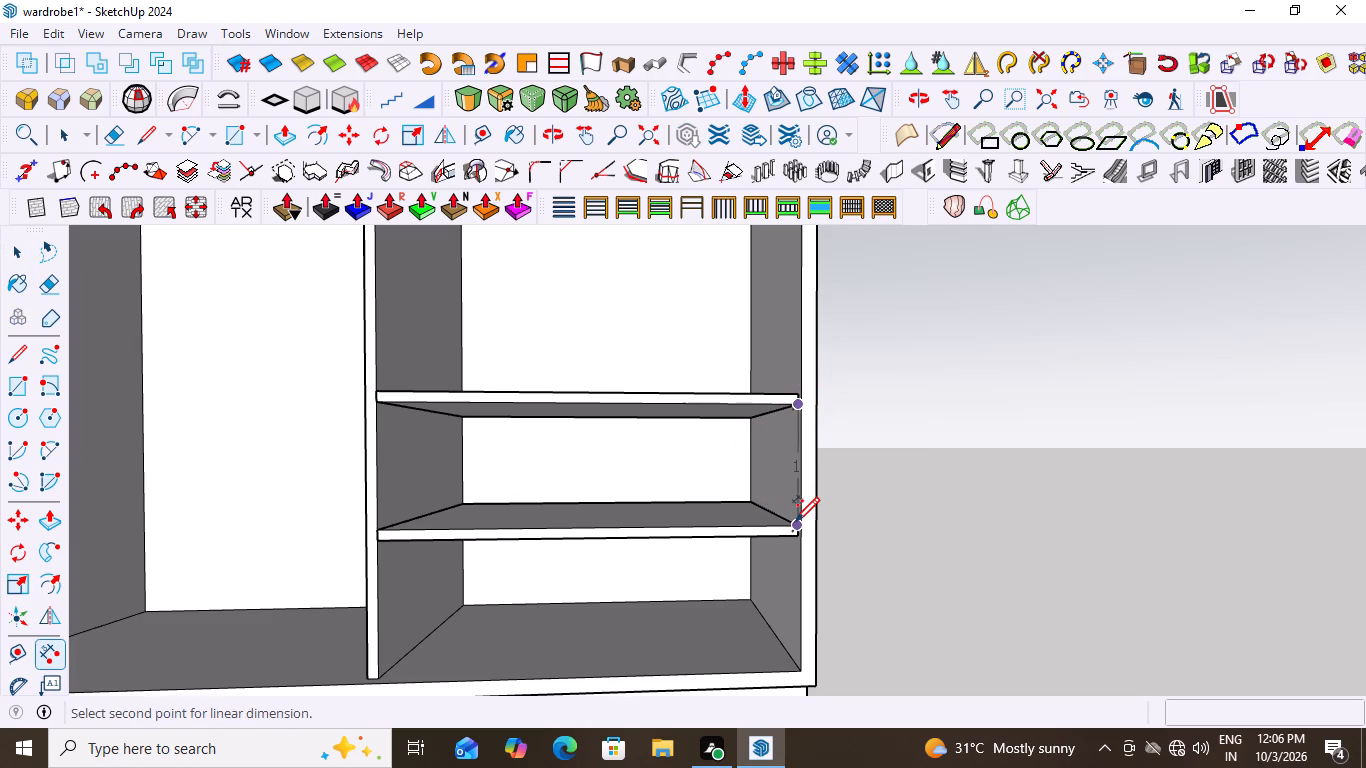
pyautogui.click(795, 526)
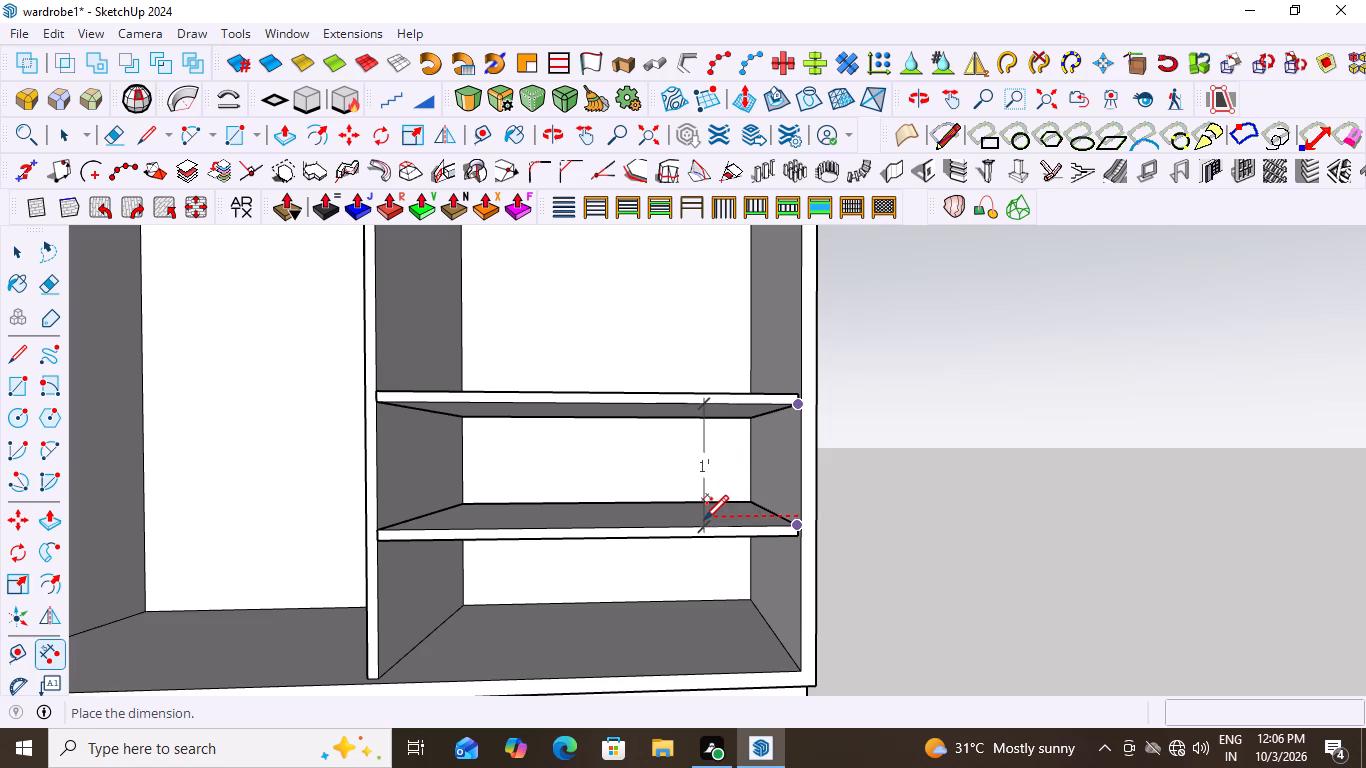
pyautogui.press('space')
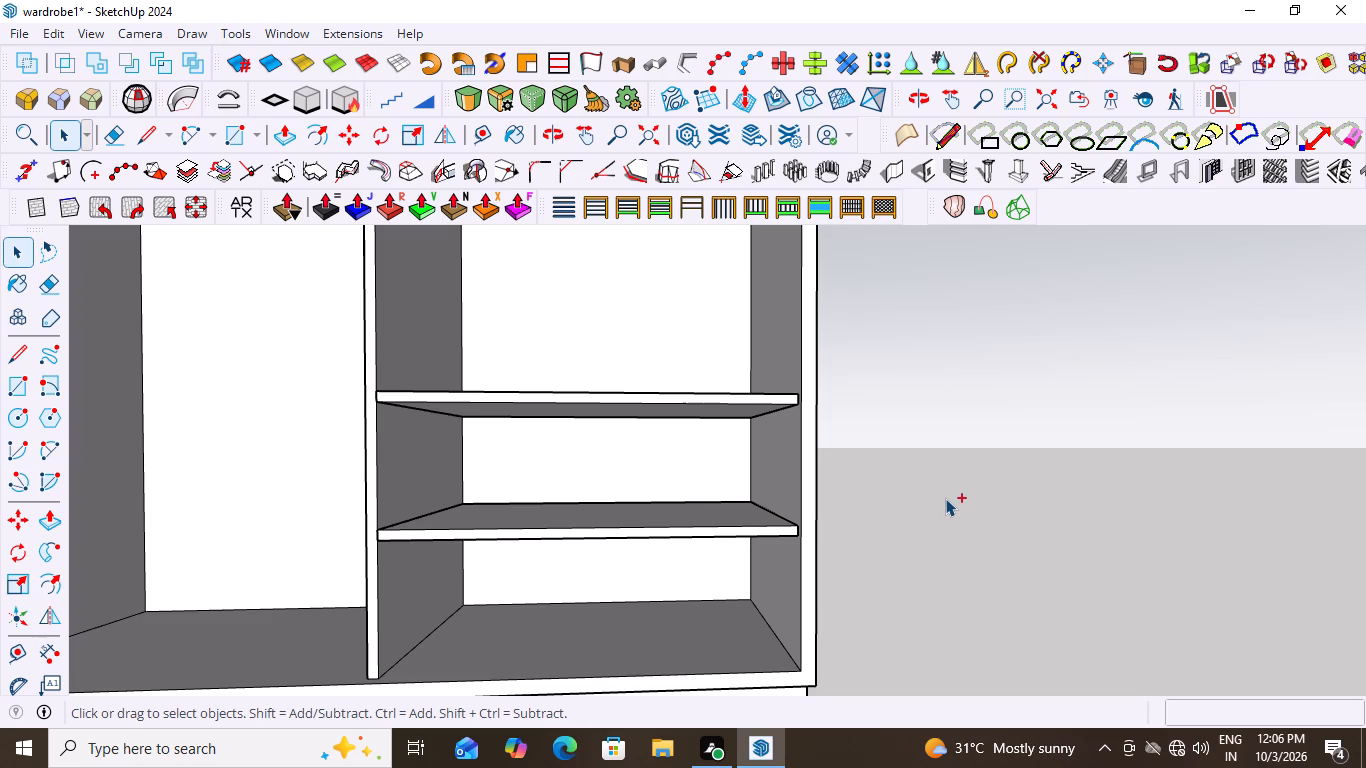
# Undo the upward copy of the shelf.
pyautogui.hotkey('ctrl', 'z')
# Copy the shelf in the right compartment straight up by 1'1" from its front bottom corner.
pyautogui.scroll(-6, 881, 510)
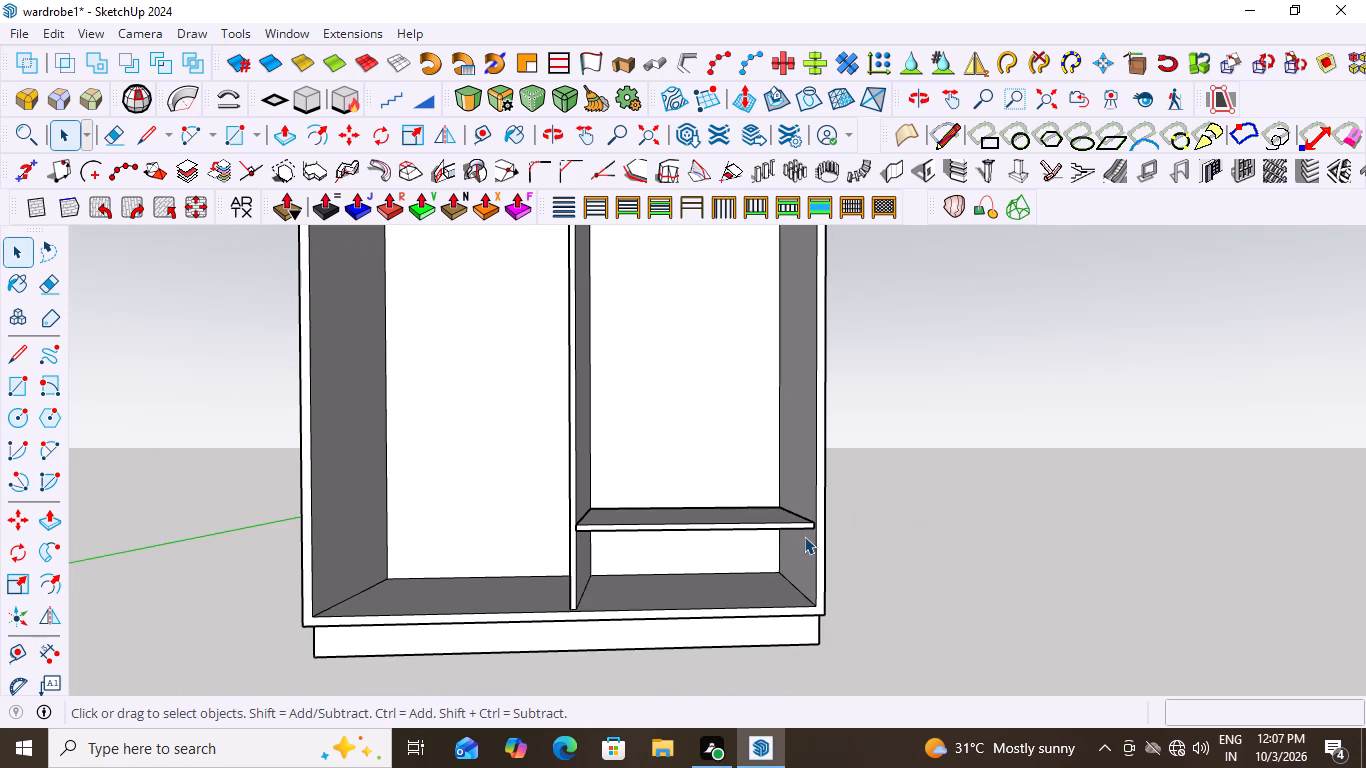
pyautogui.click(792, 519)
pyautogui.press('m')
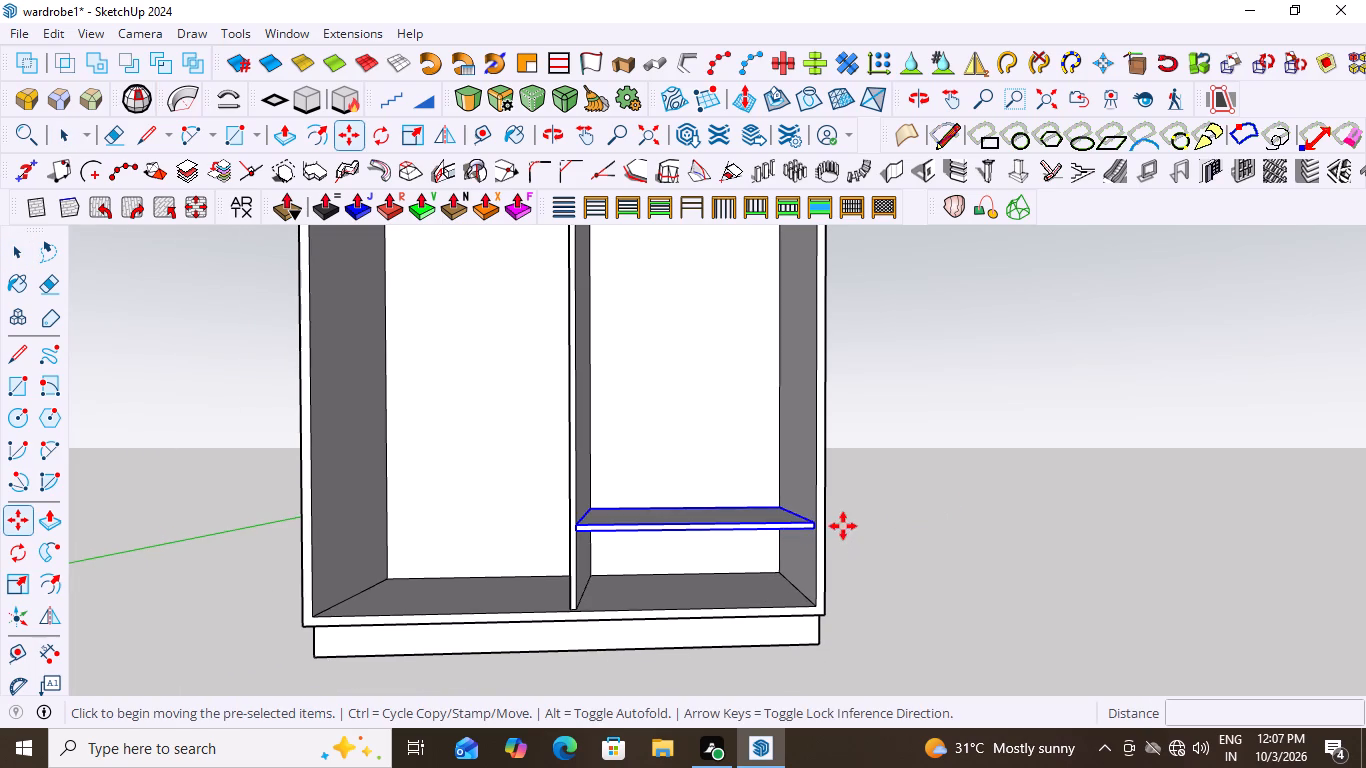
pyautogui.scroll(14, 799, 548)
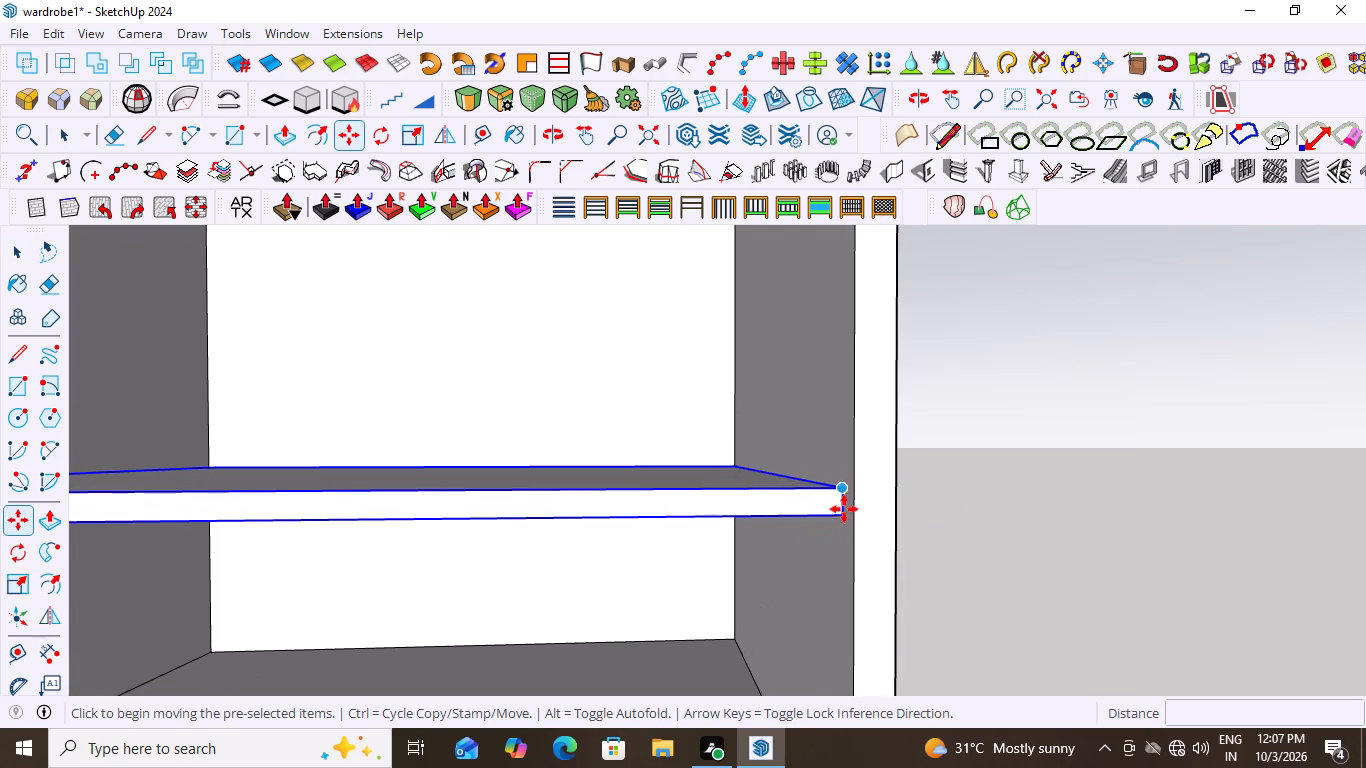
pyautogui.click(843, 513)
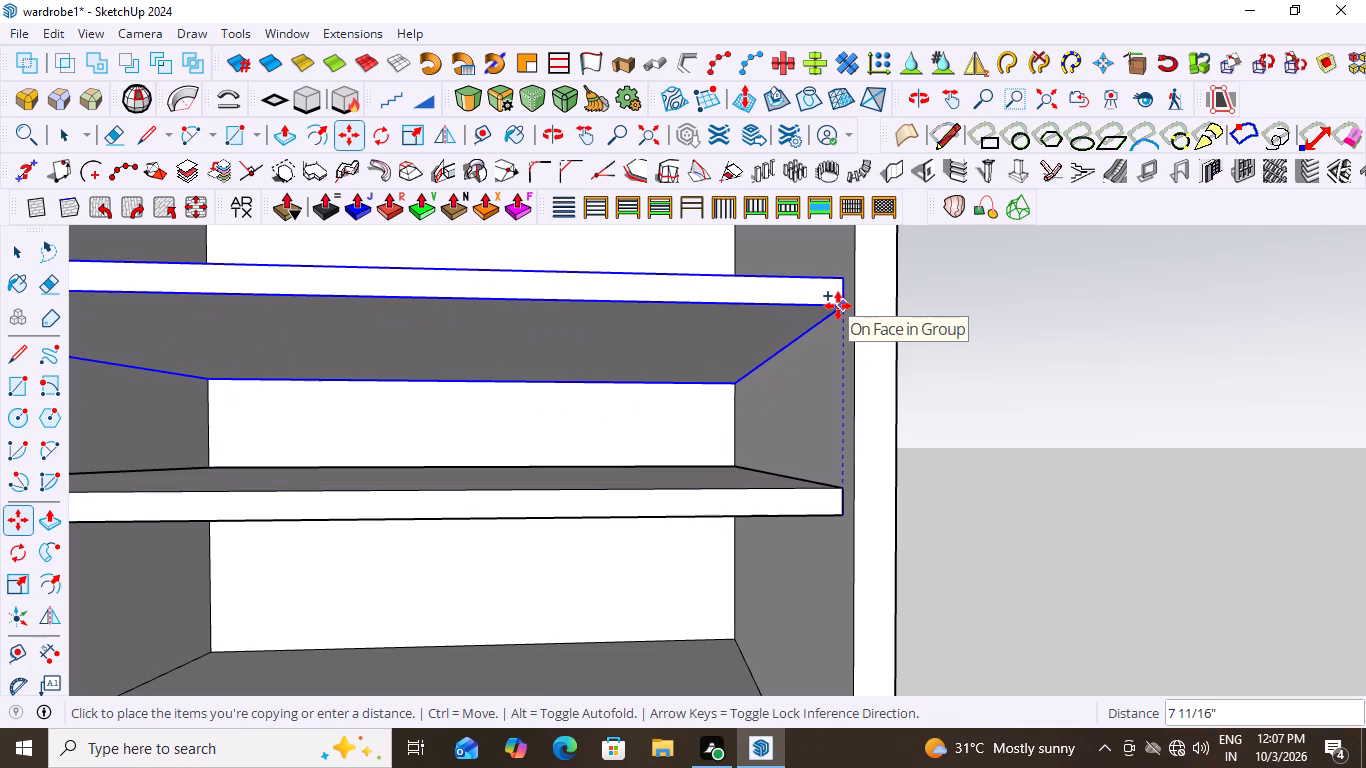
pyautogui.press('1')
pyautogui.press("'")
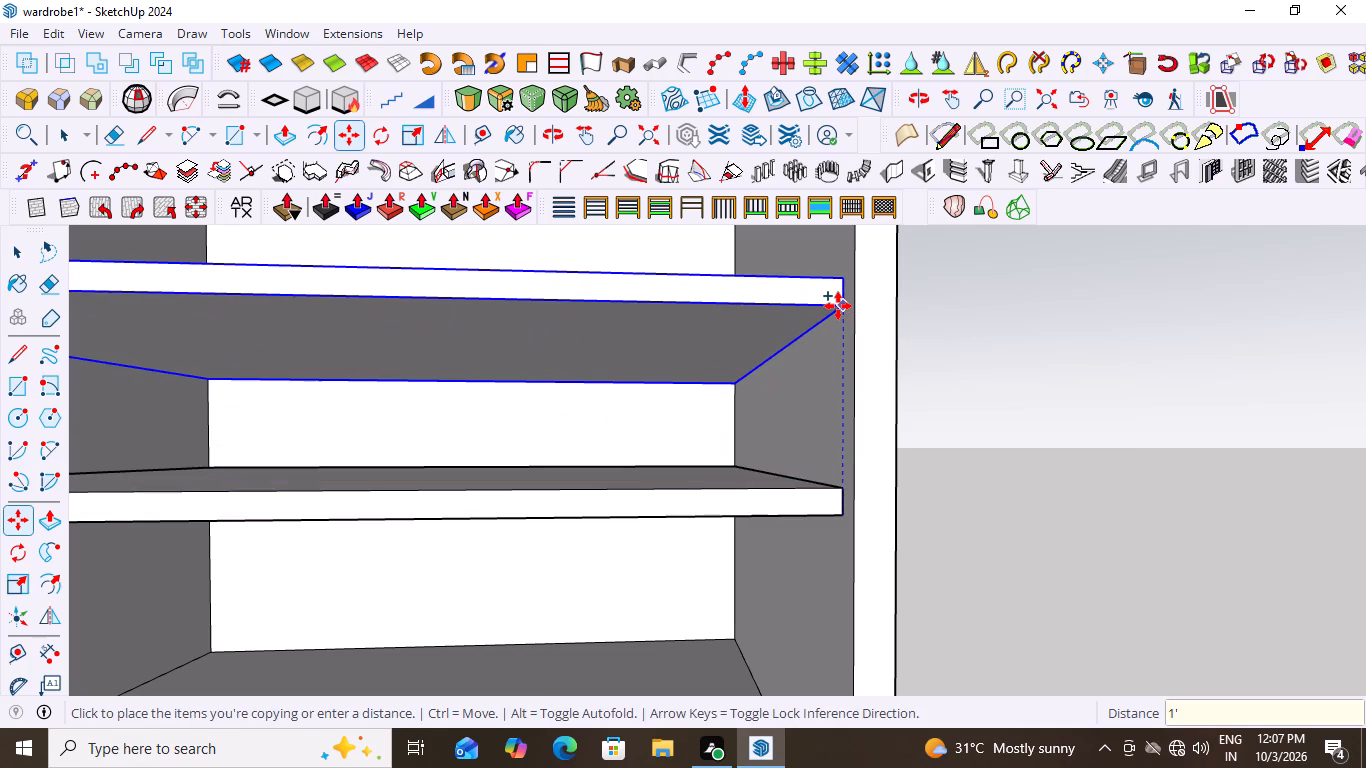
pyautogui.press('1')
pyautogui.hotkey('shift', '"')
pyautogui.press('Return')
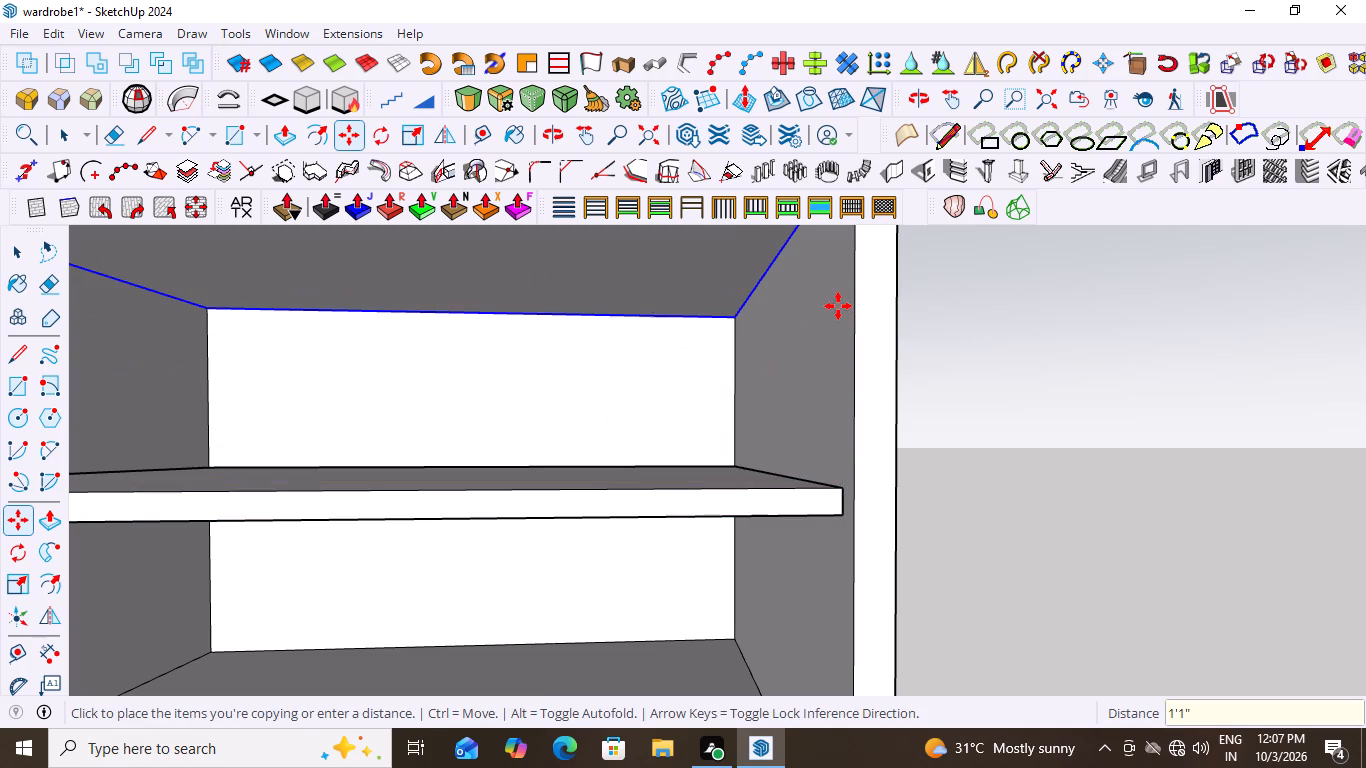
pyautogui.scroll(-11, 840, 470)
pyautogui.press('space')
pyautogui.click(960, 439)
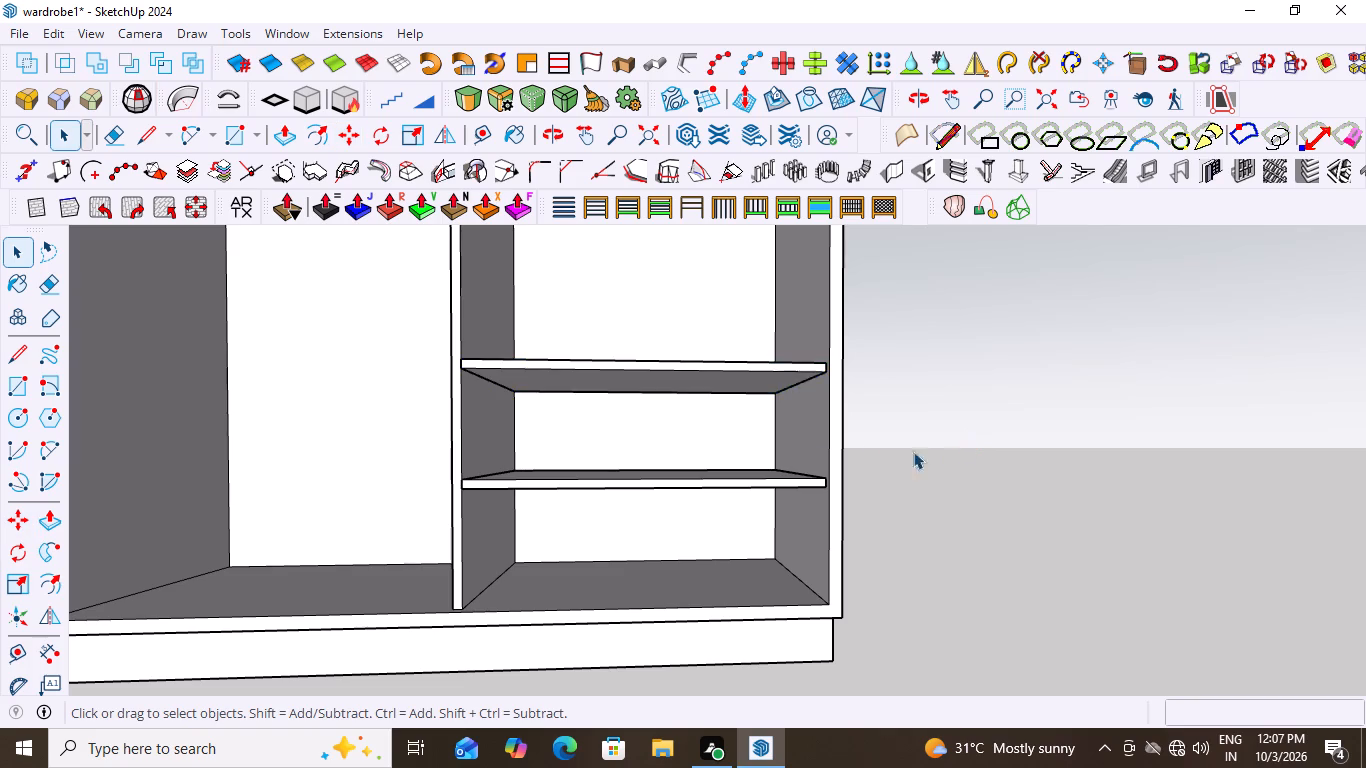
# Measure the clear gap between the two shelves with a linear dimension at their front corners, without placing it.
pyautogui.moveTo(790, 367); pyautogui.dragTo(783, 414, button='middle')
pyautogui.scroll(3, 801, 407)
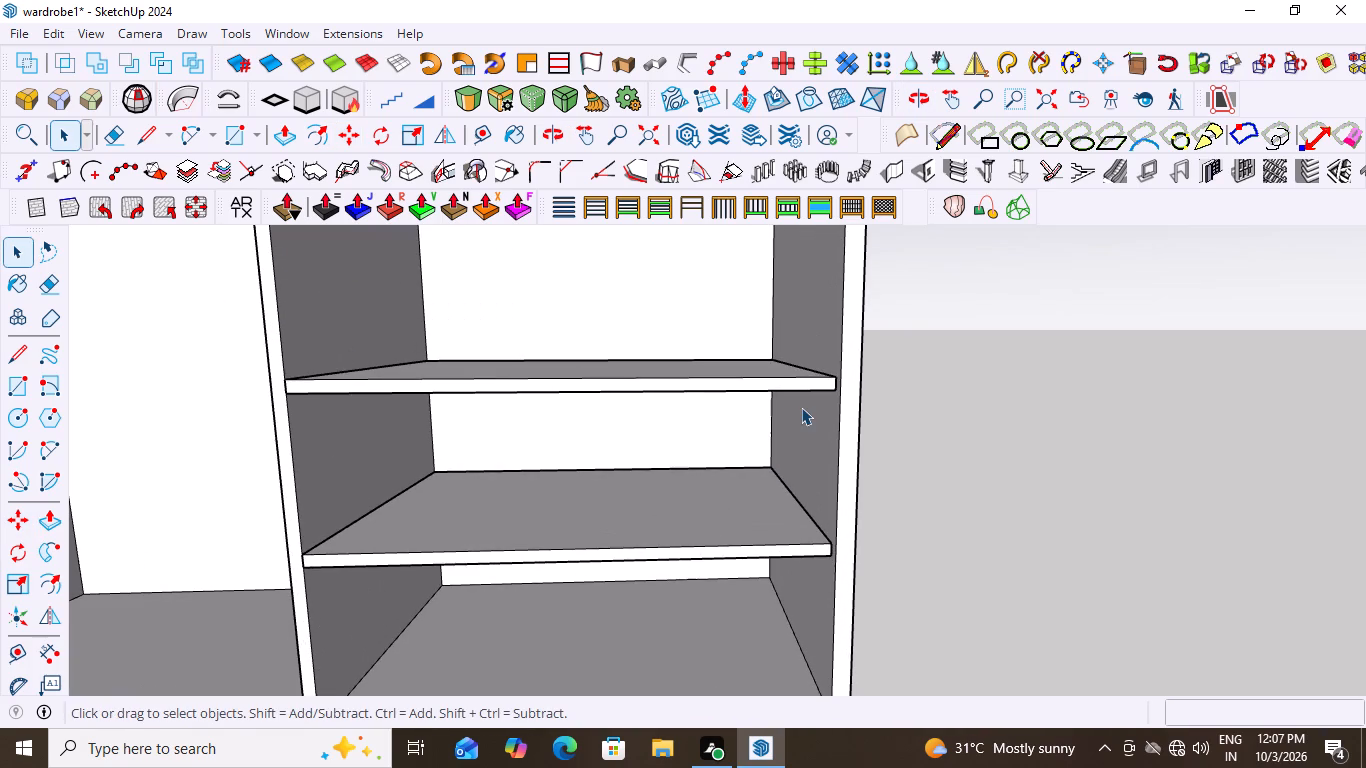
pyautogui.click(46, 648)
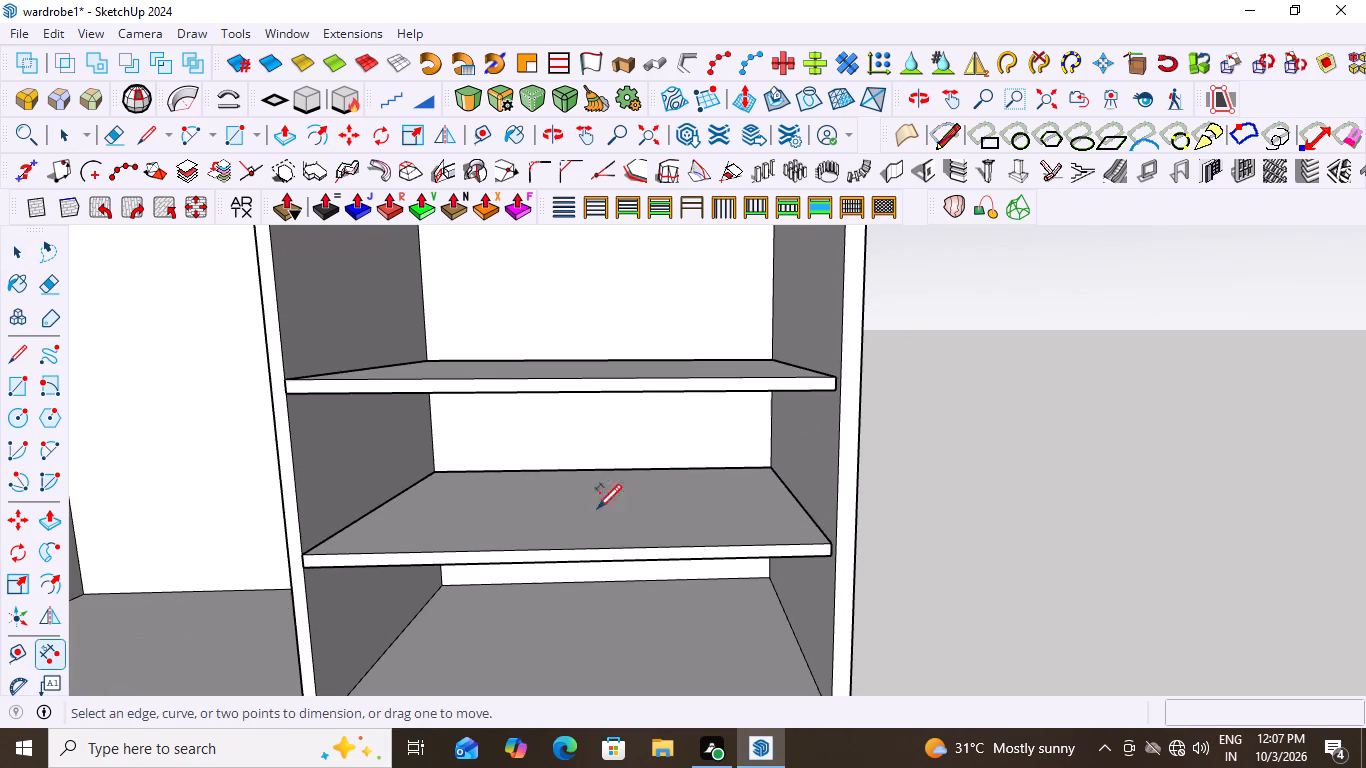
pyautogui.scroll(3, 647, 458)
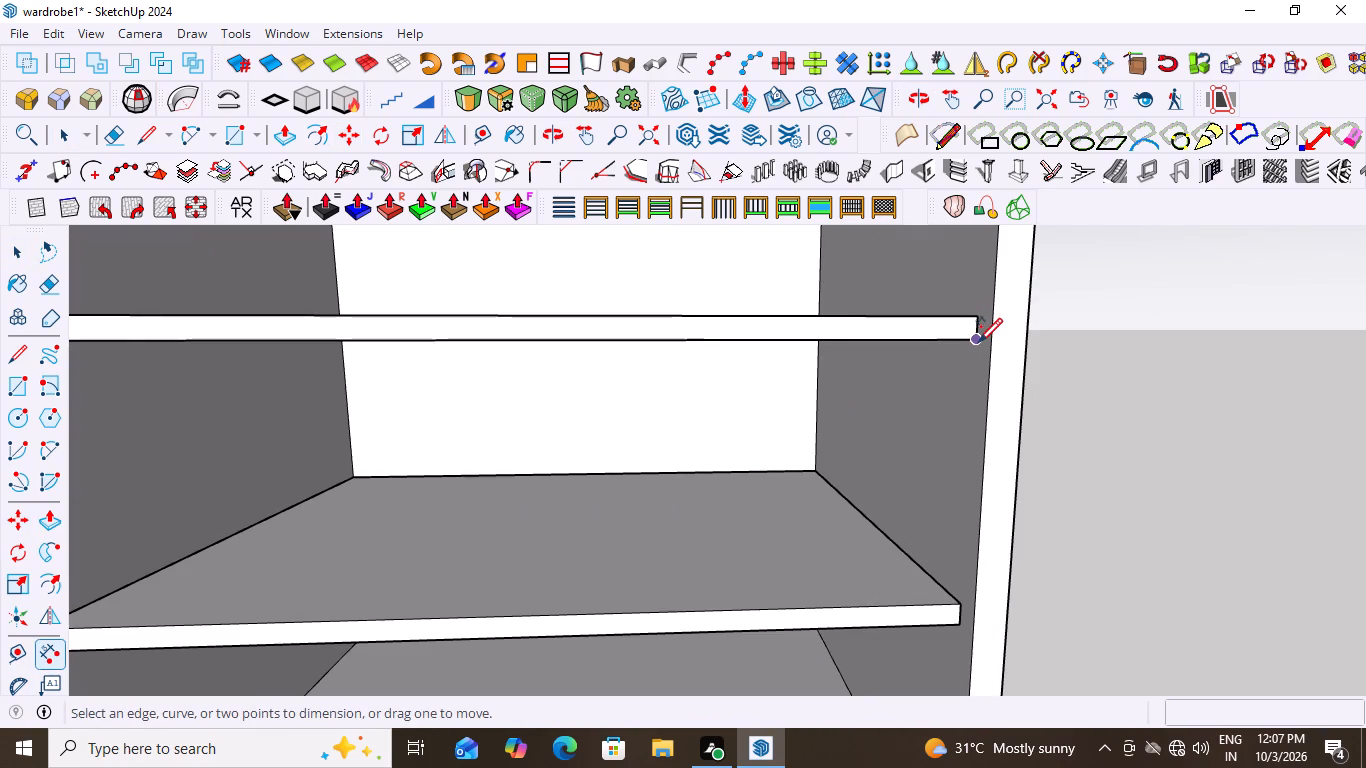
pyautogui.click(978, 341)
pyautogui.click(959, 604)
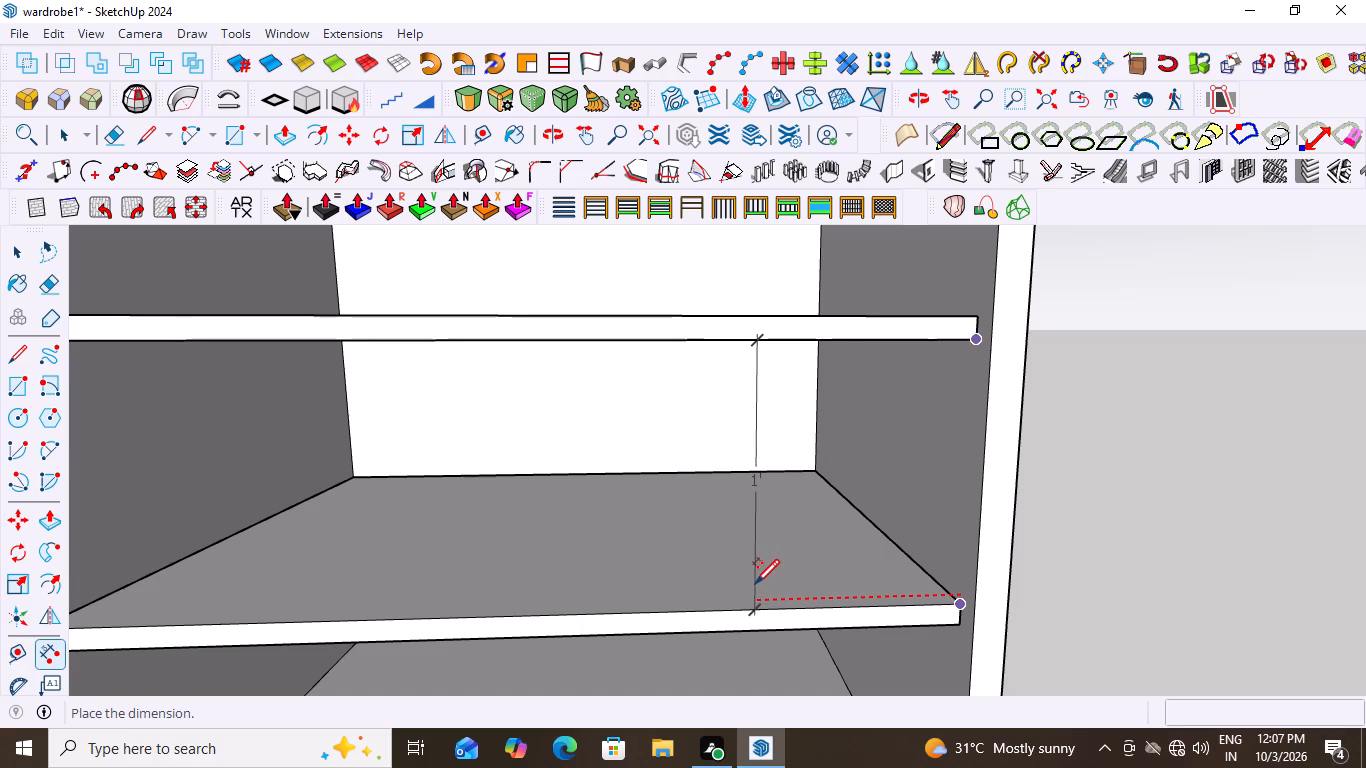
pyautogui.scroll(-8, 755, 582)
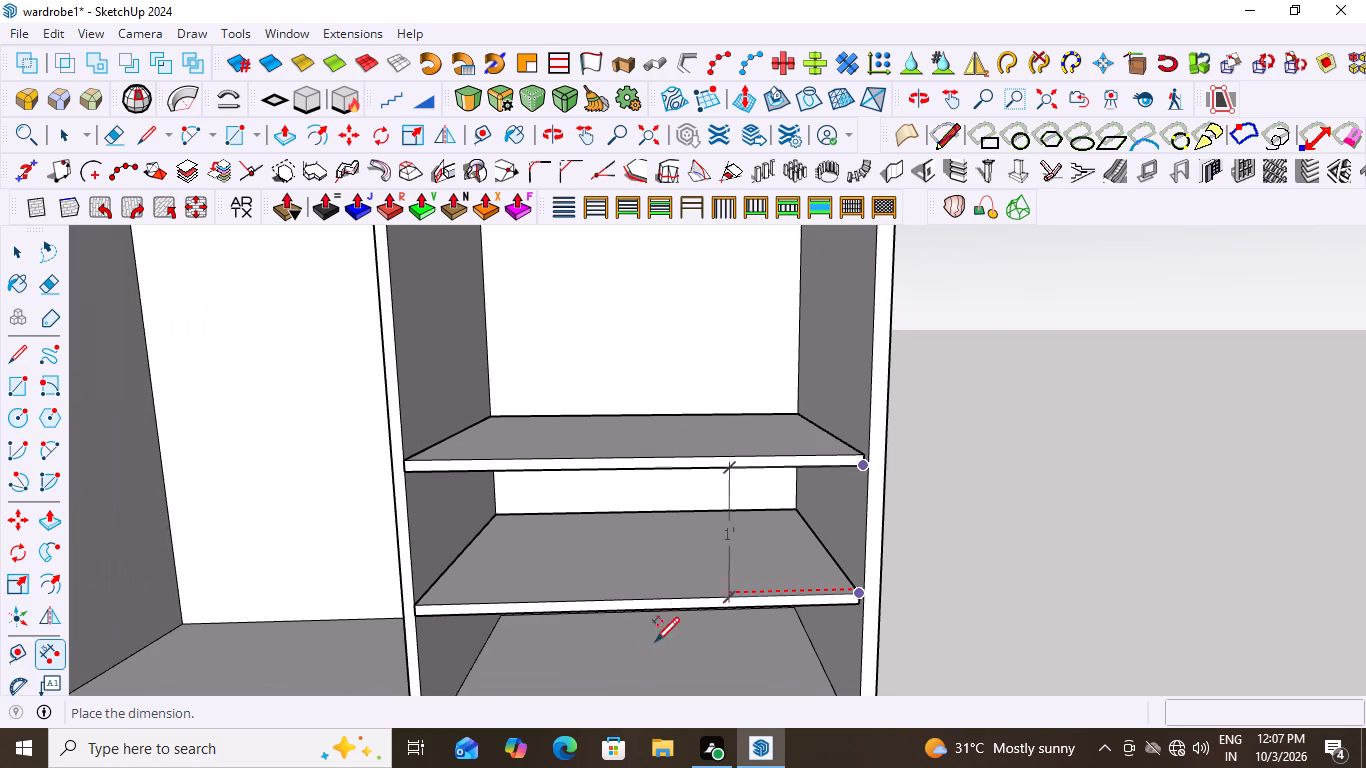
pyautogui.scroll(6, 400, 652)
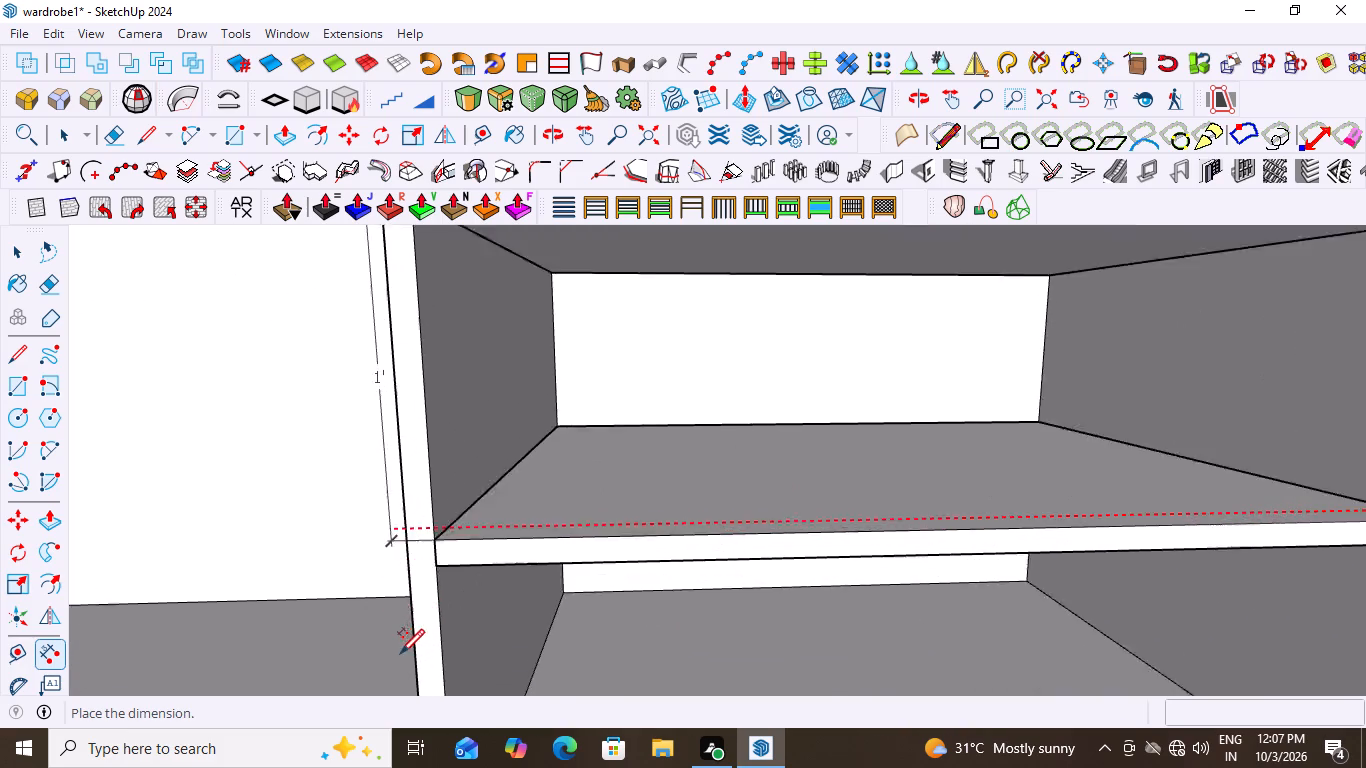
pyautogui.scroll(2, 400, 652)
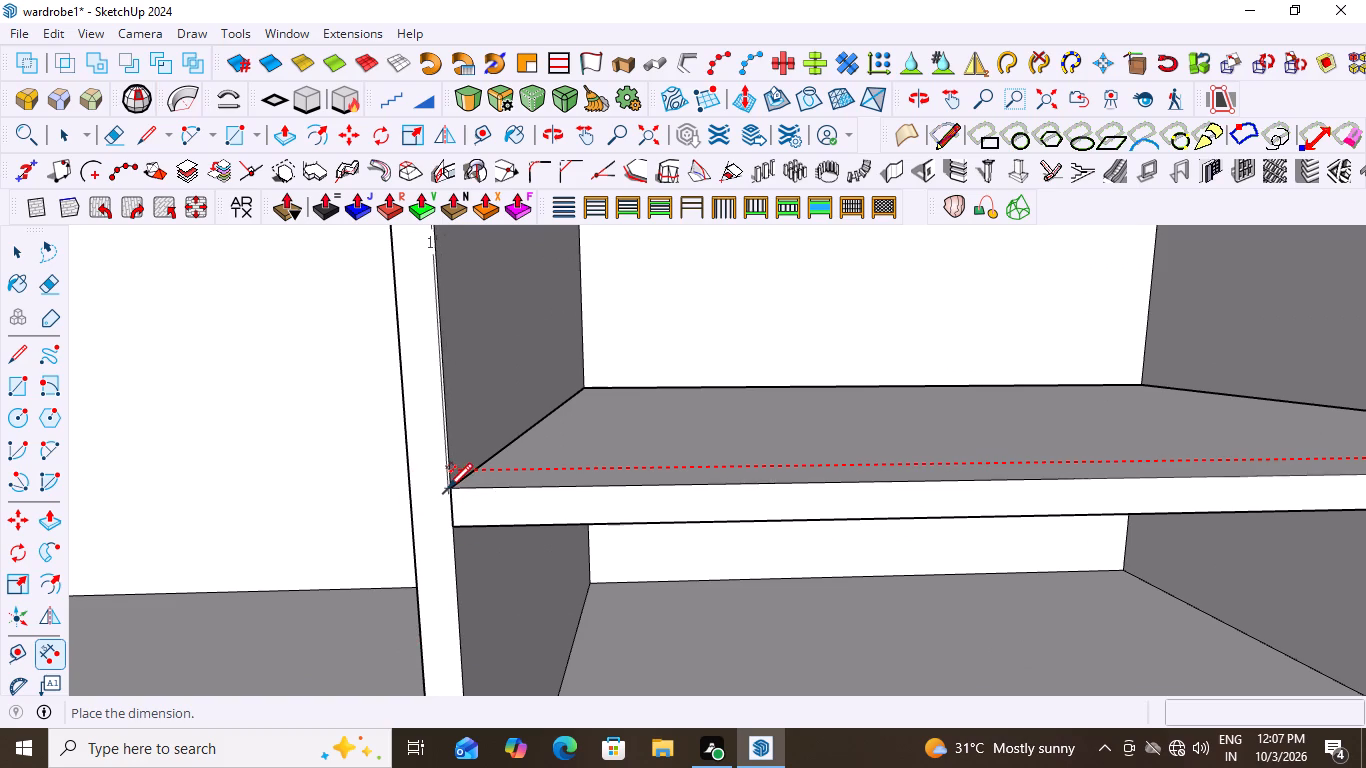
pyautogui.scroll(-5, 283, 551)
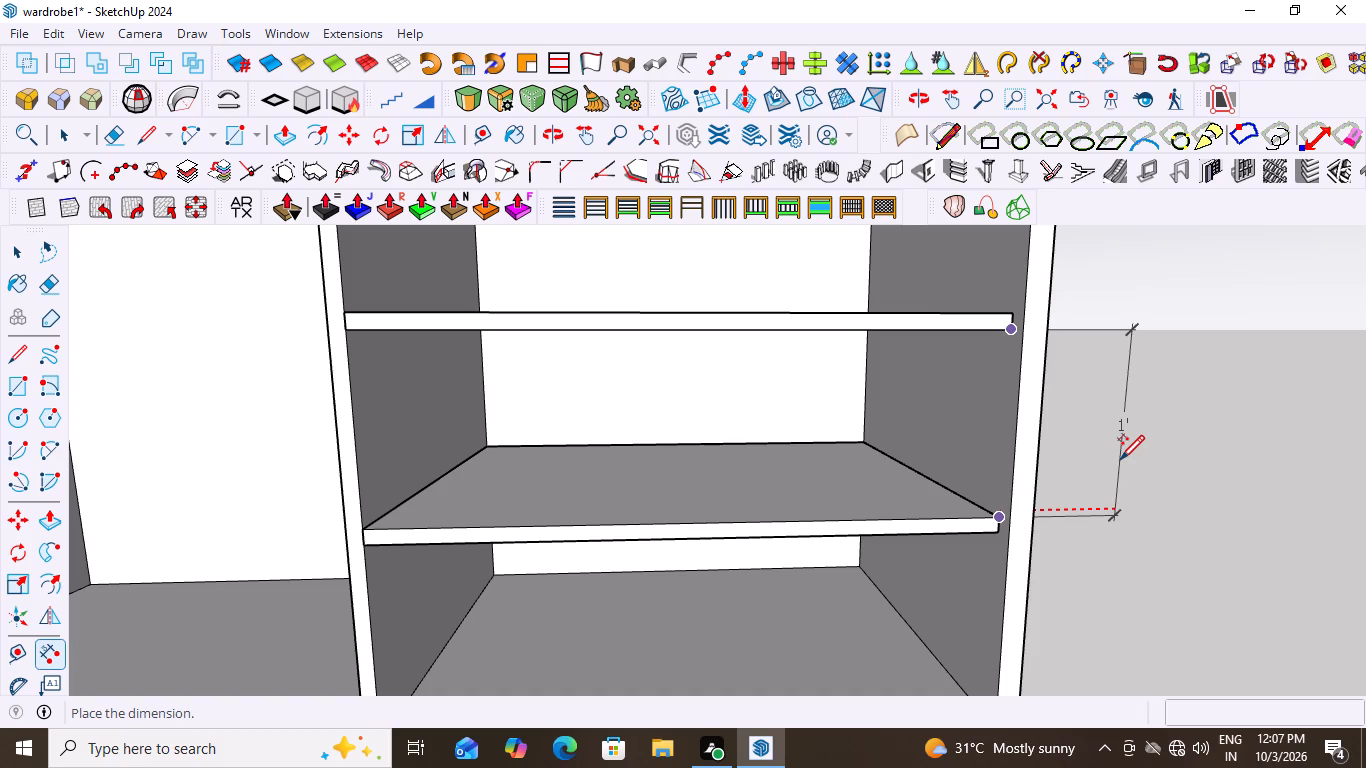
pyautogui.press('space')
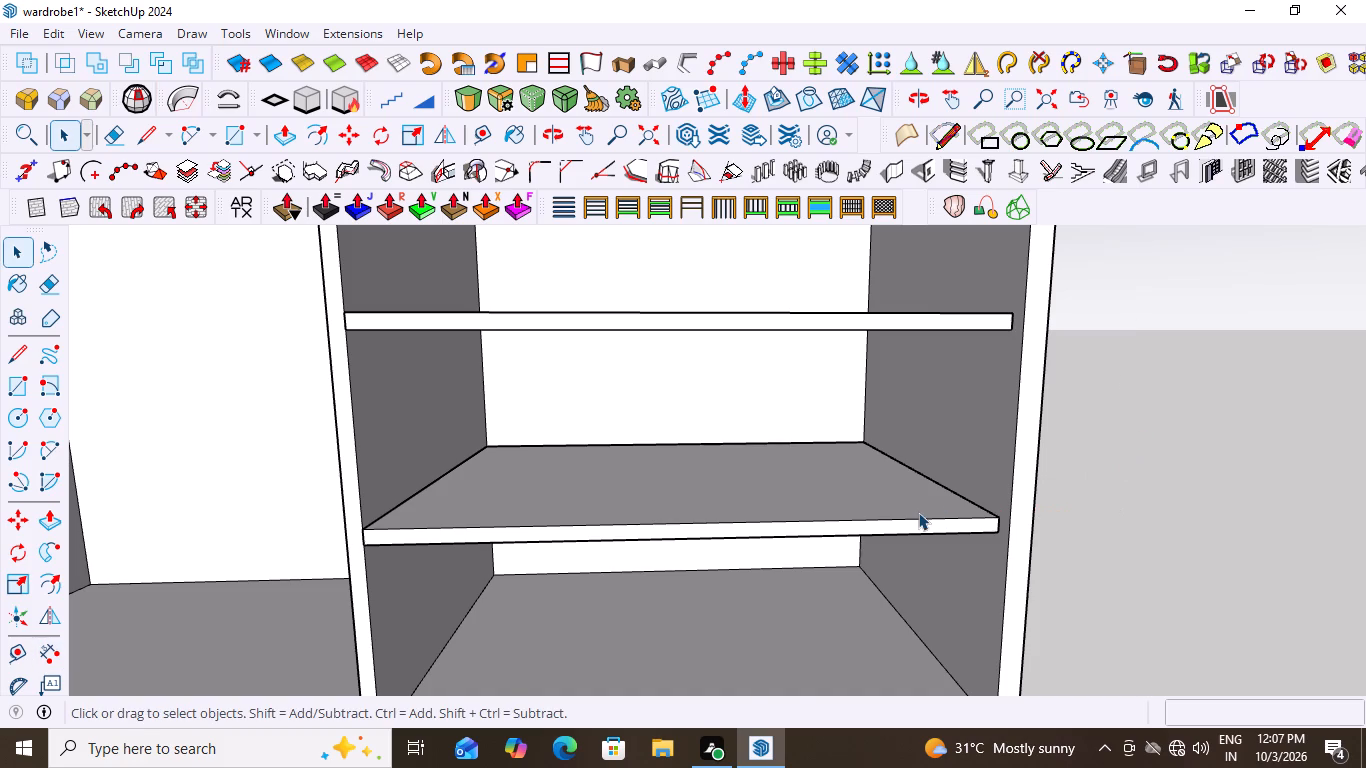
# Set the model's length display precision to 1/2" in the units settings, keeping the Architectural format.
pyautogui.scroll(-3, 918, 512)
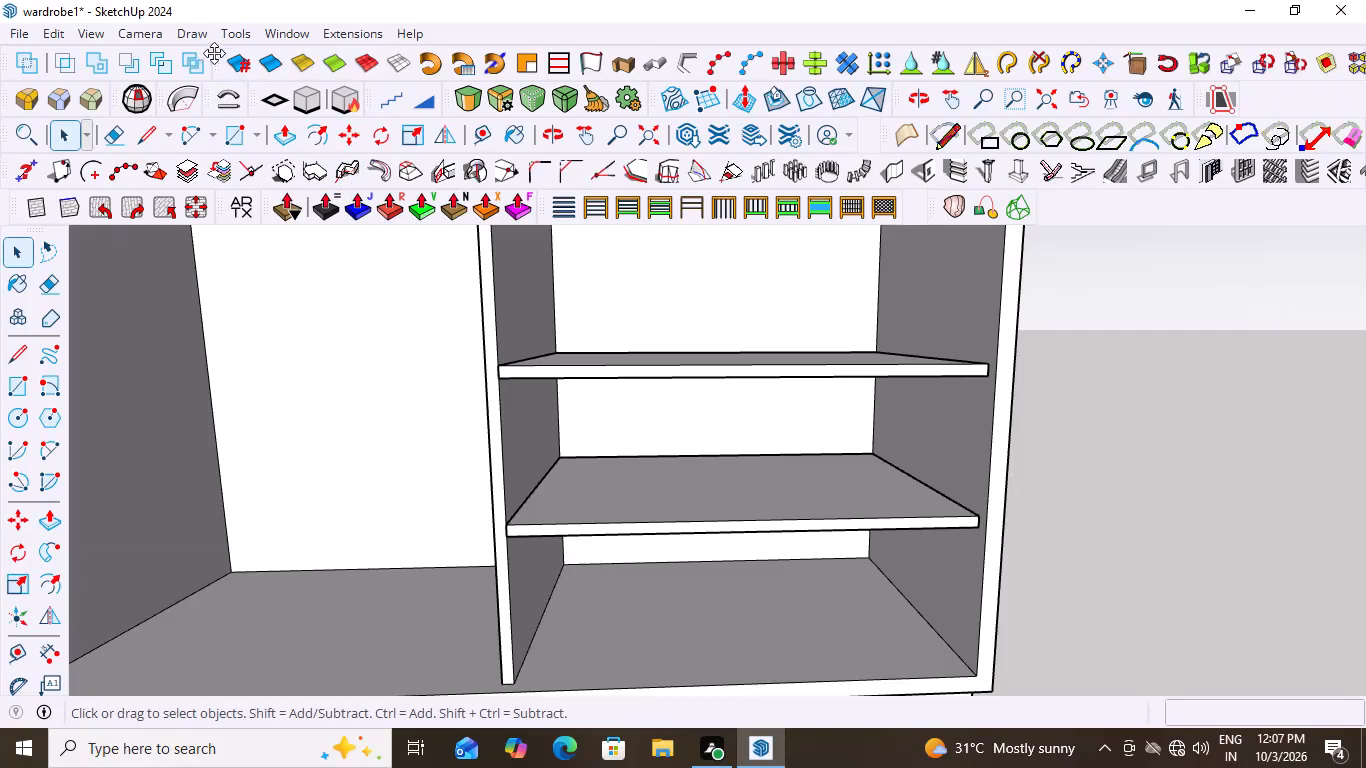
pyautogui.click(281, 30)
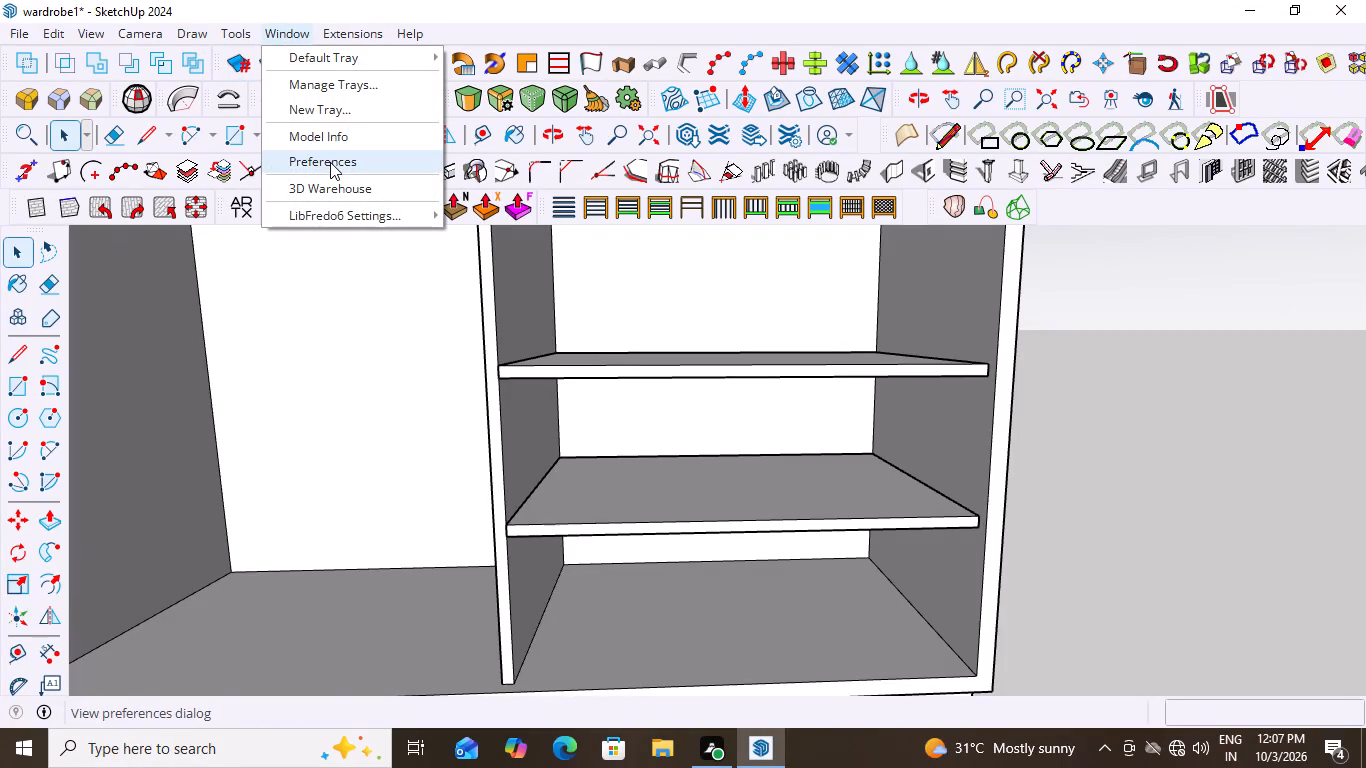
pyautogui.click(354, 137)
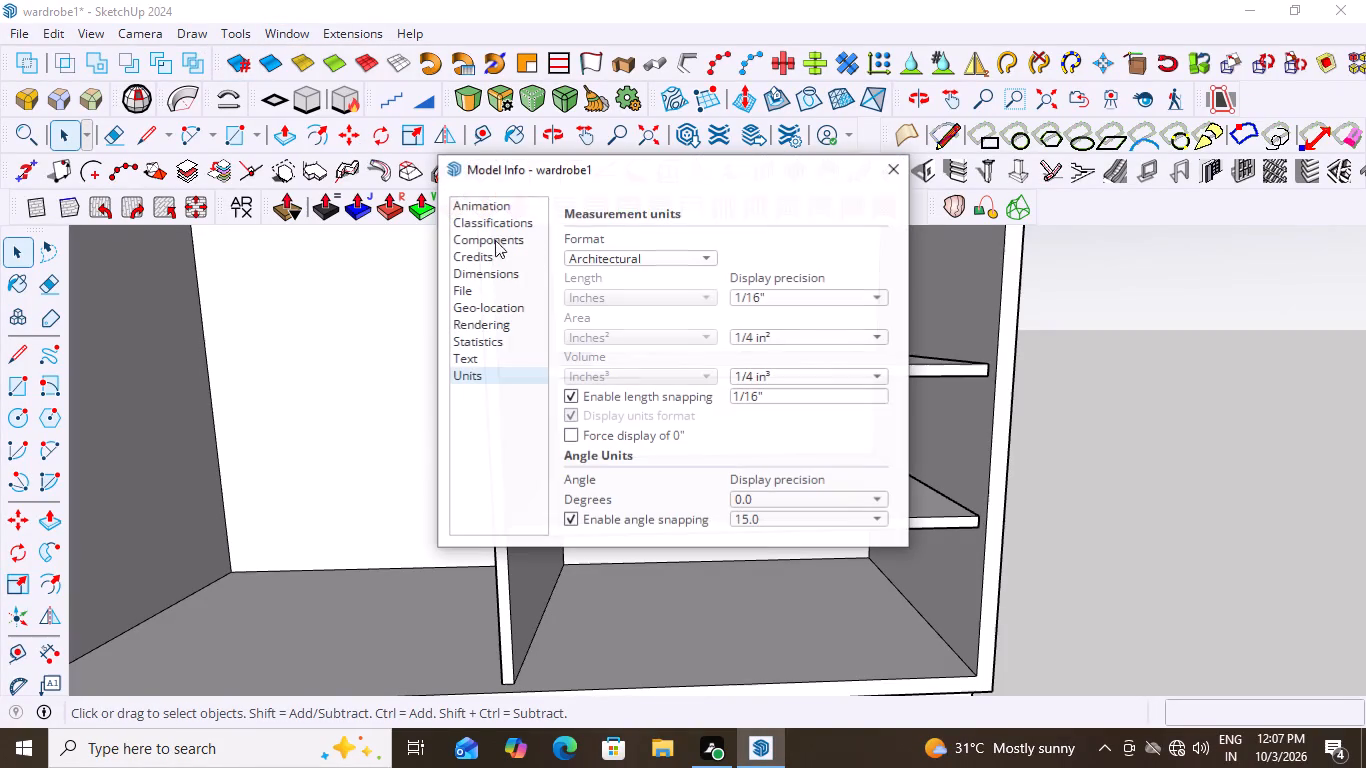
pyautogui.click(879, 294)
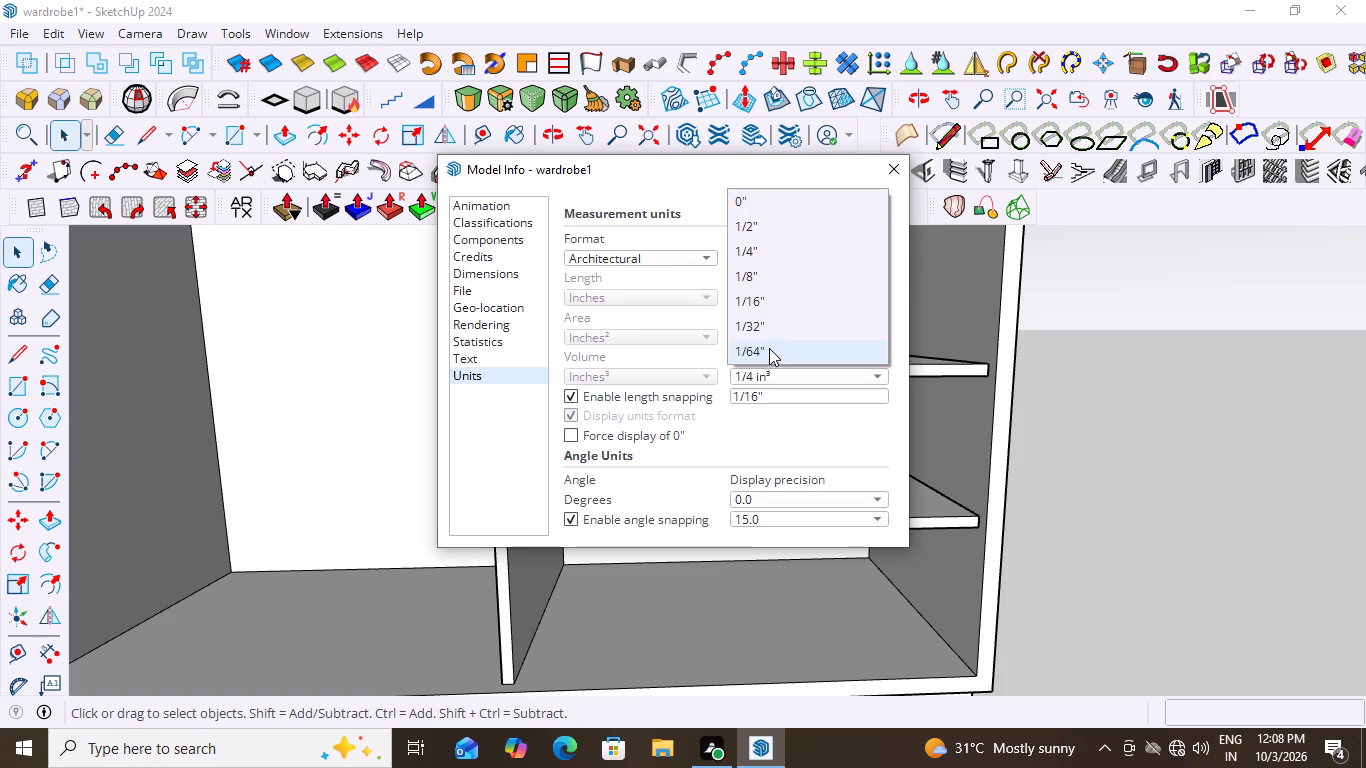
pyautogui.click(775, 232)
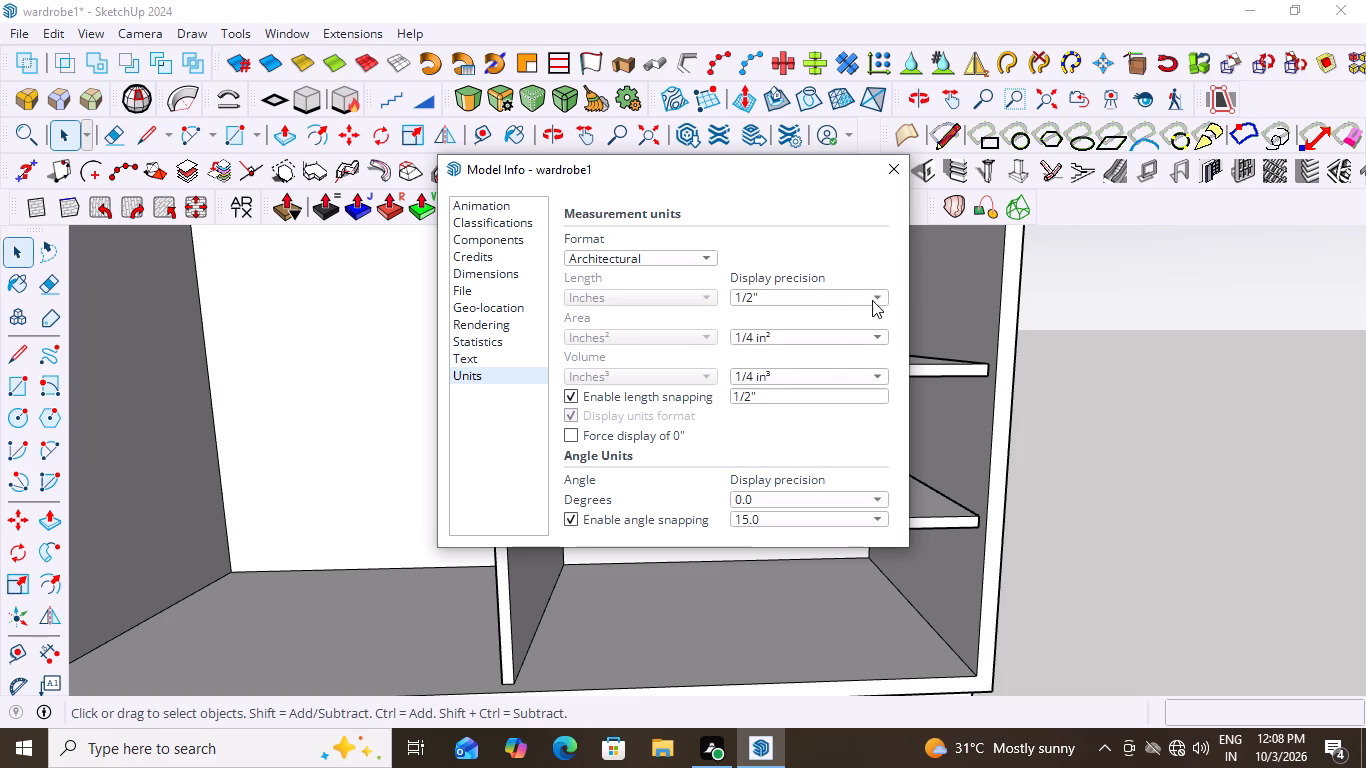
pyautogui.click(873, 299)
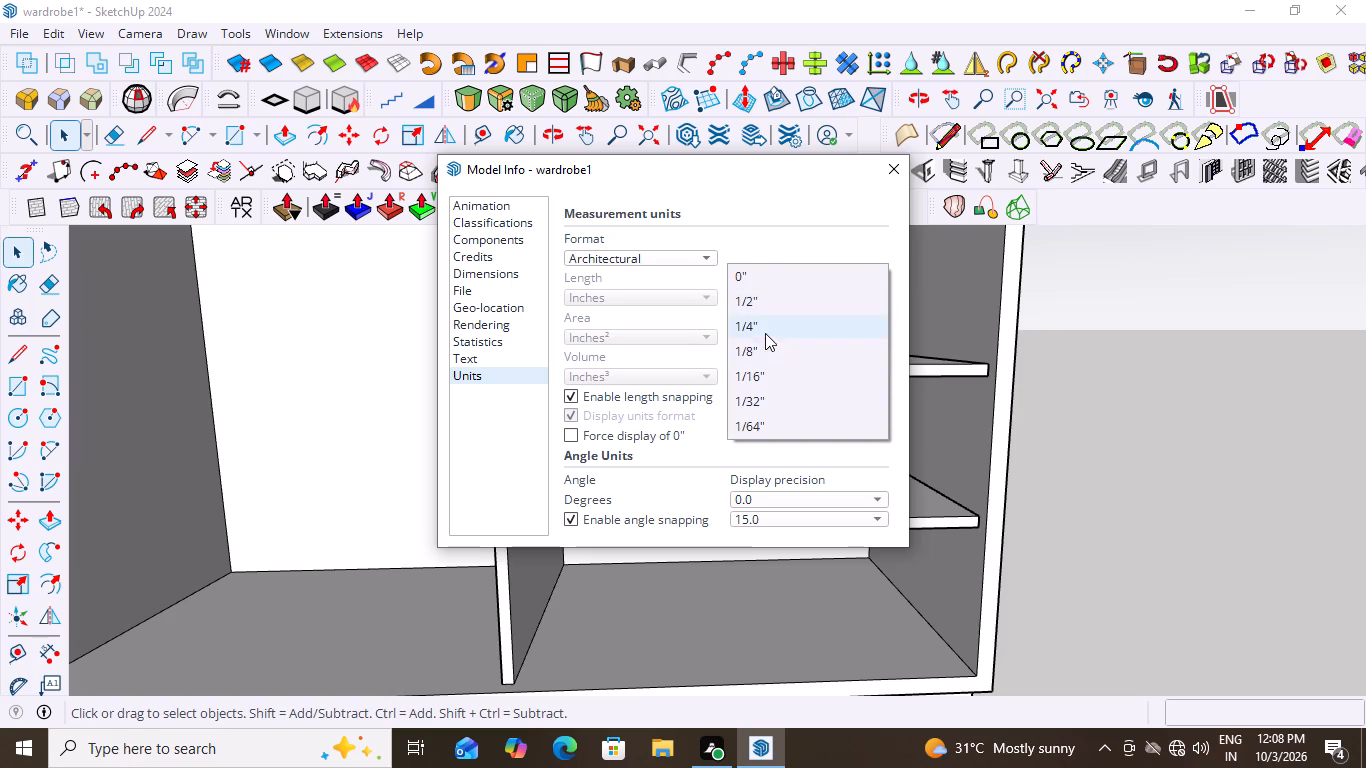
pyautogui.click(768, 328)
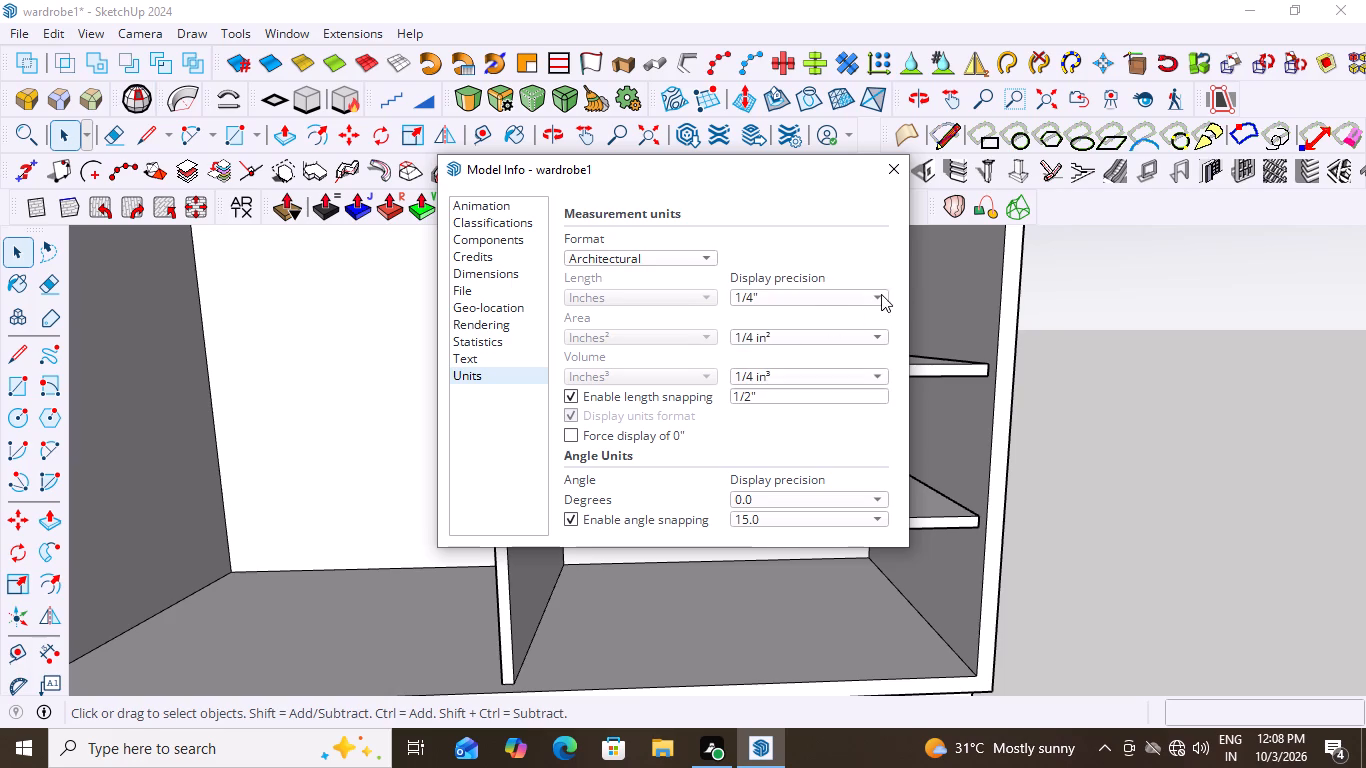
pyautogui.click(881, 294)
pyautogui.click(761, 276)
pyautogui.click(894, 166)
# Measure the clear gap between the two shelves again from a low viewpoint, without placing the dimension.
pyautogui.scroll(-6, 675, 363)
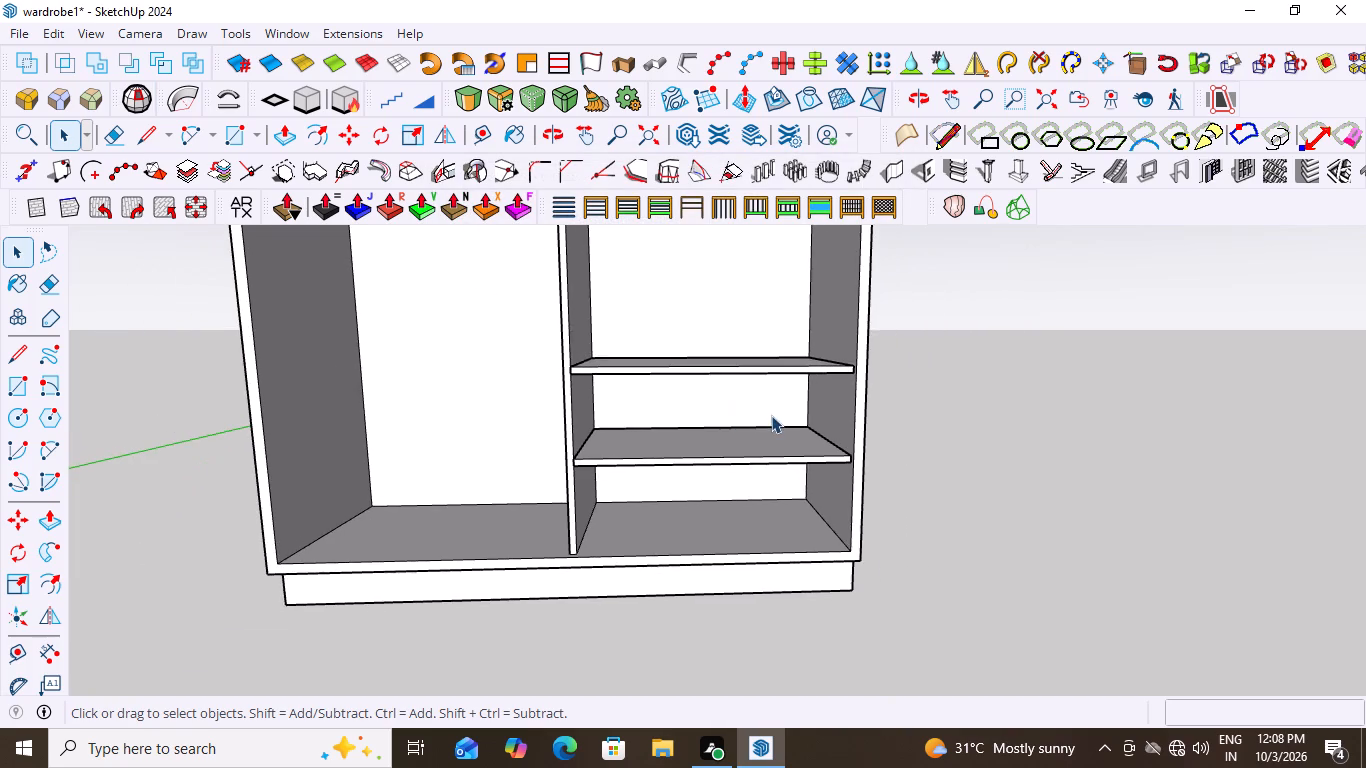
pyautogui.scroll(1, 771, 415)
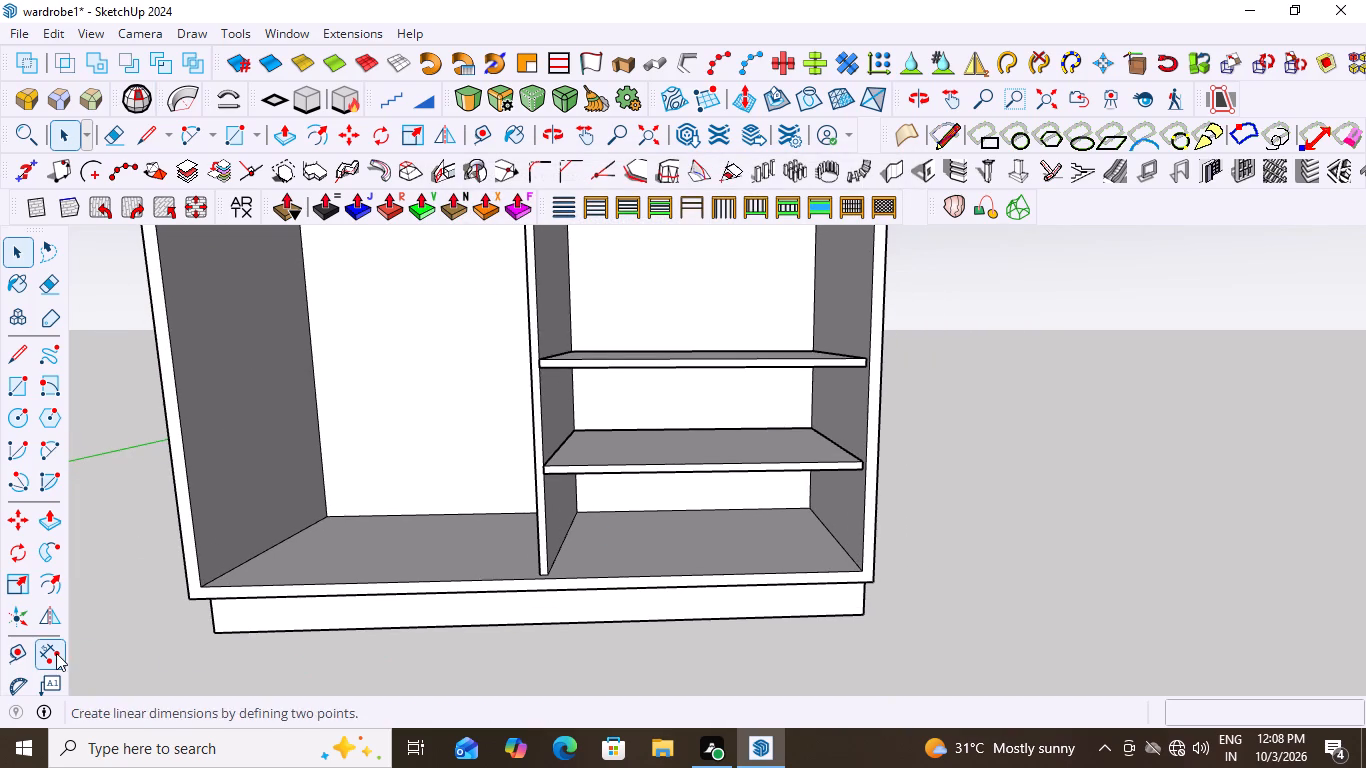
pyautogui.click(55, 653)
pyautogui.scroll(5, 911, 427)
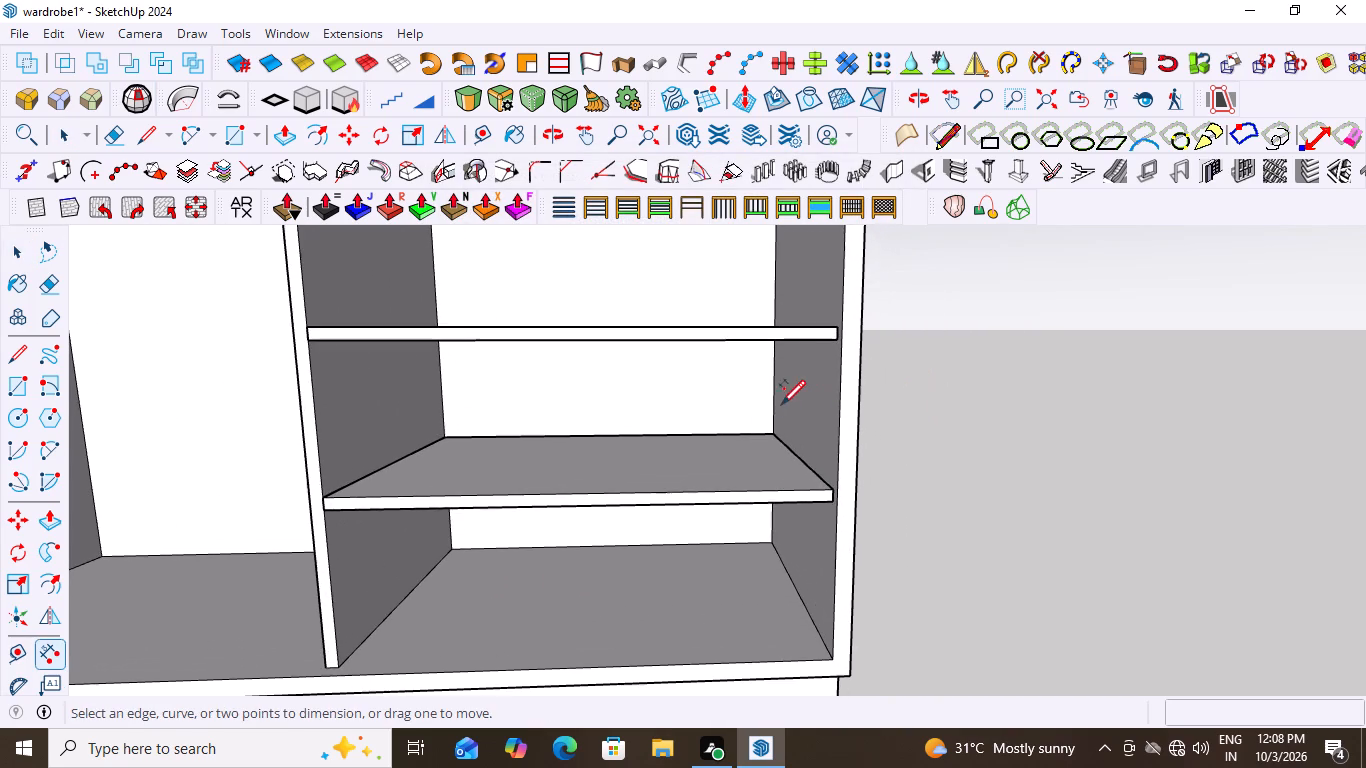
pyautogui.moveTo(781, 403); pyautogui.dragTo(788, 307, button='middle')
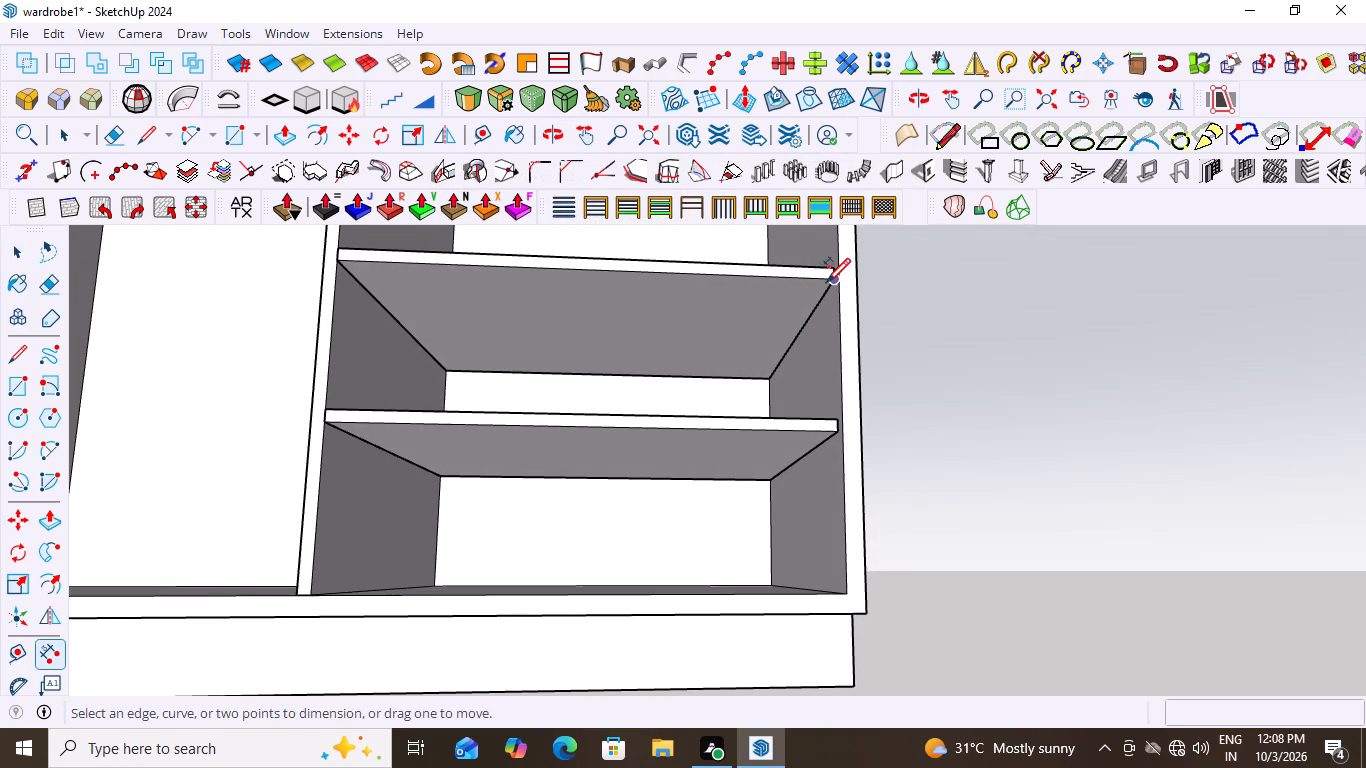
pyautogui.click(831, 282)
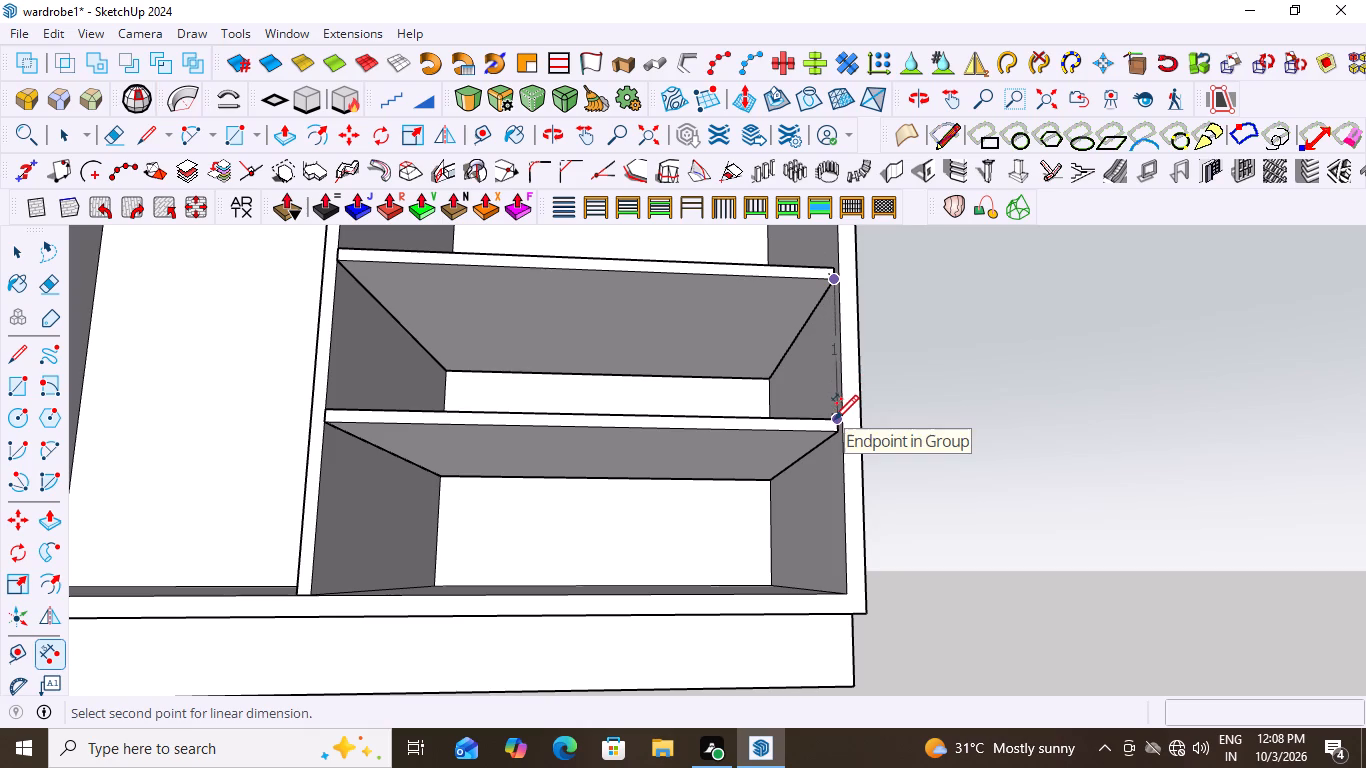
pyautogui.click(834, 418)
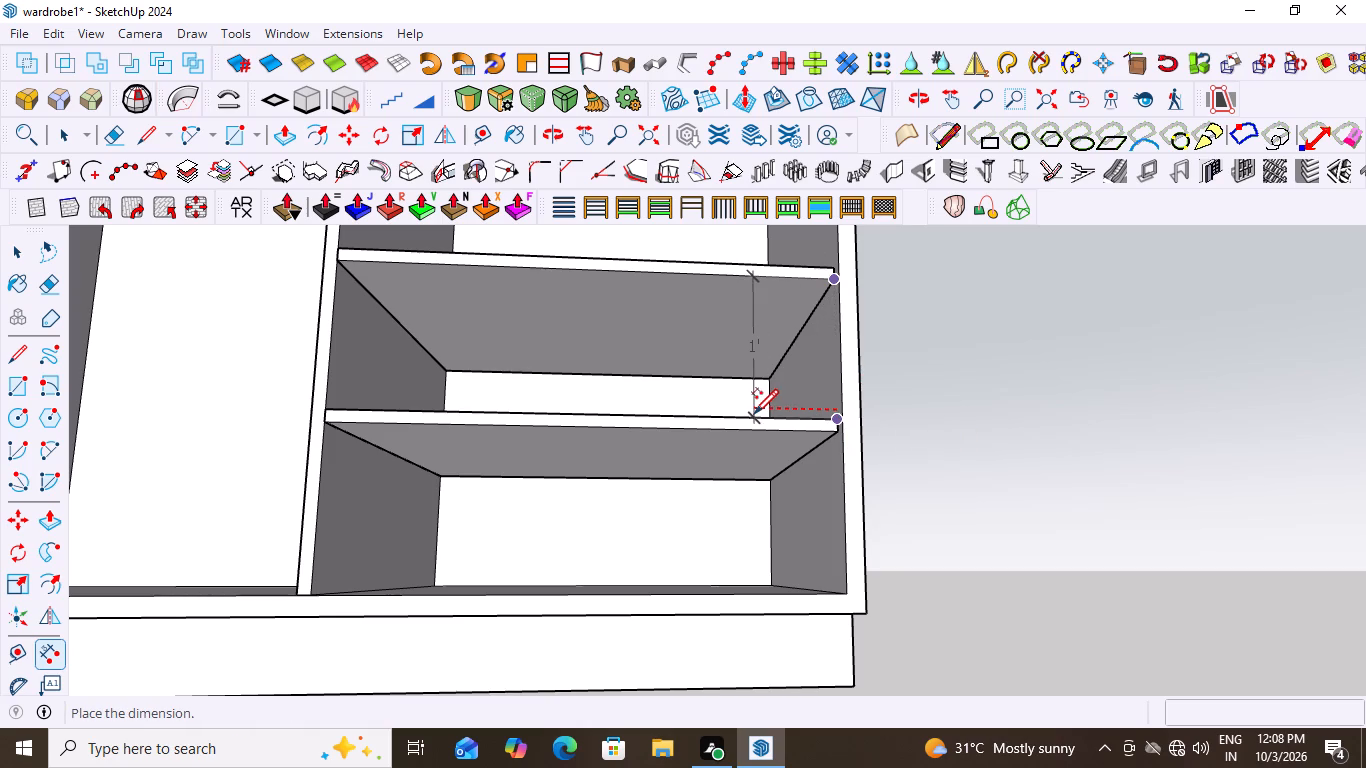
pyautogui.press('space')
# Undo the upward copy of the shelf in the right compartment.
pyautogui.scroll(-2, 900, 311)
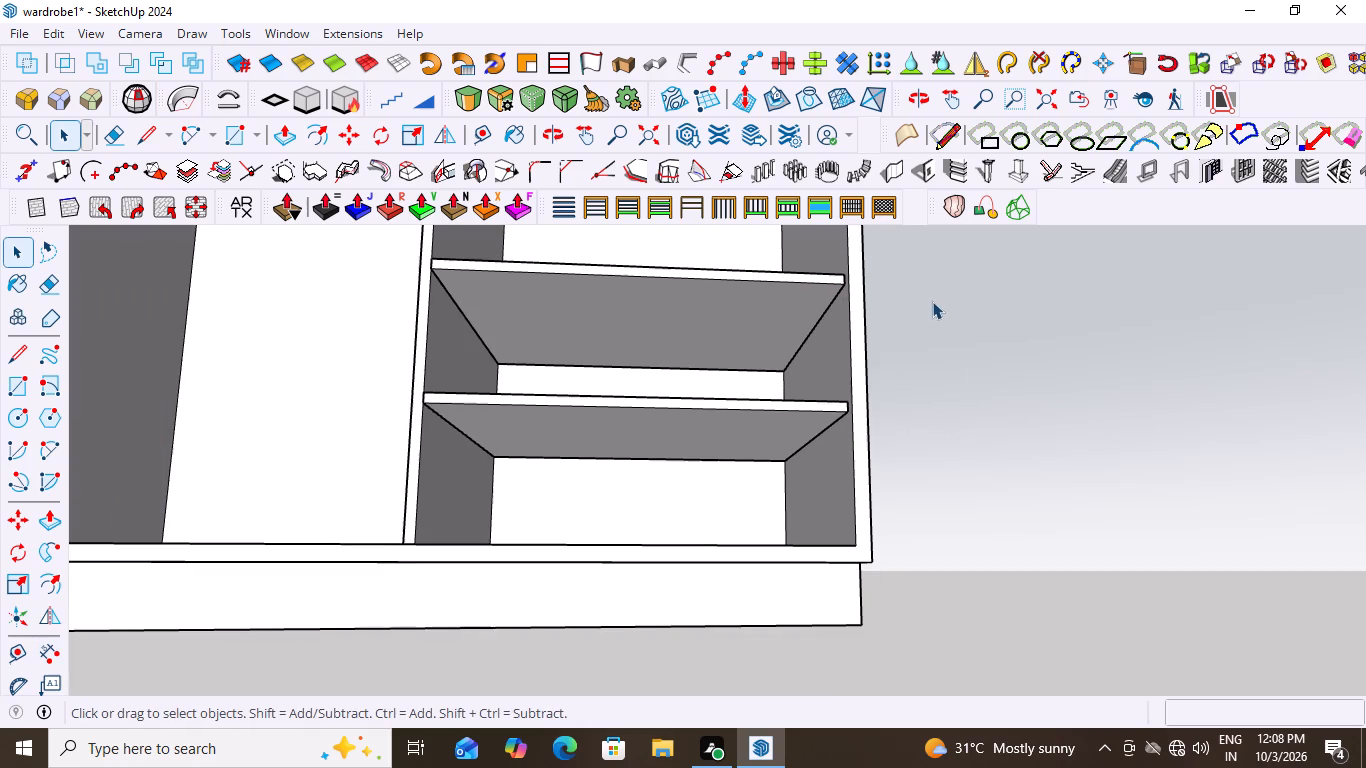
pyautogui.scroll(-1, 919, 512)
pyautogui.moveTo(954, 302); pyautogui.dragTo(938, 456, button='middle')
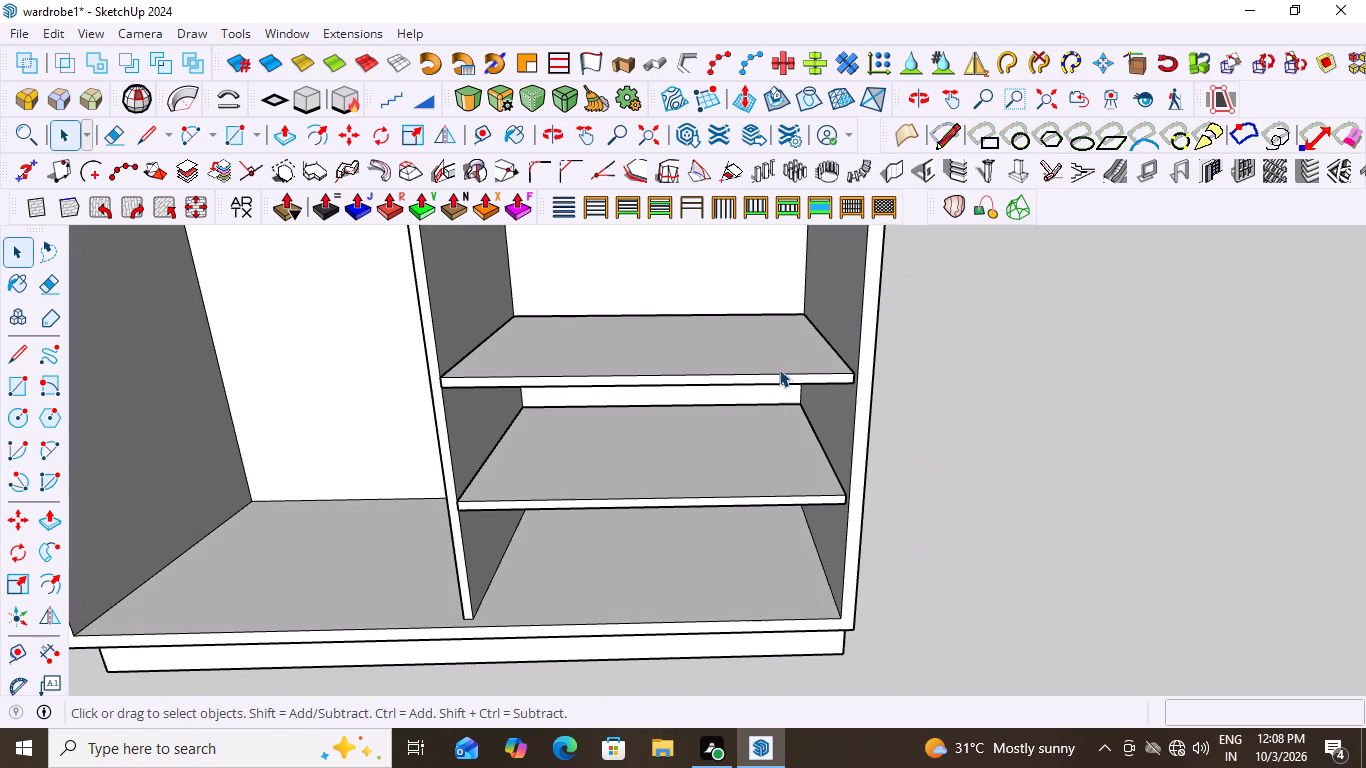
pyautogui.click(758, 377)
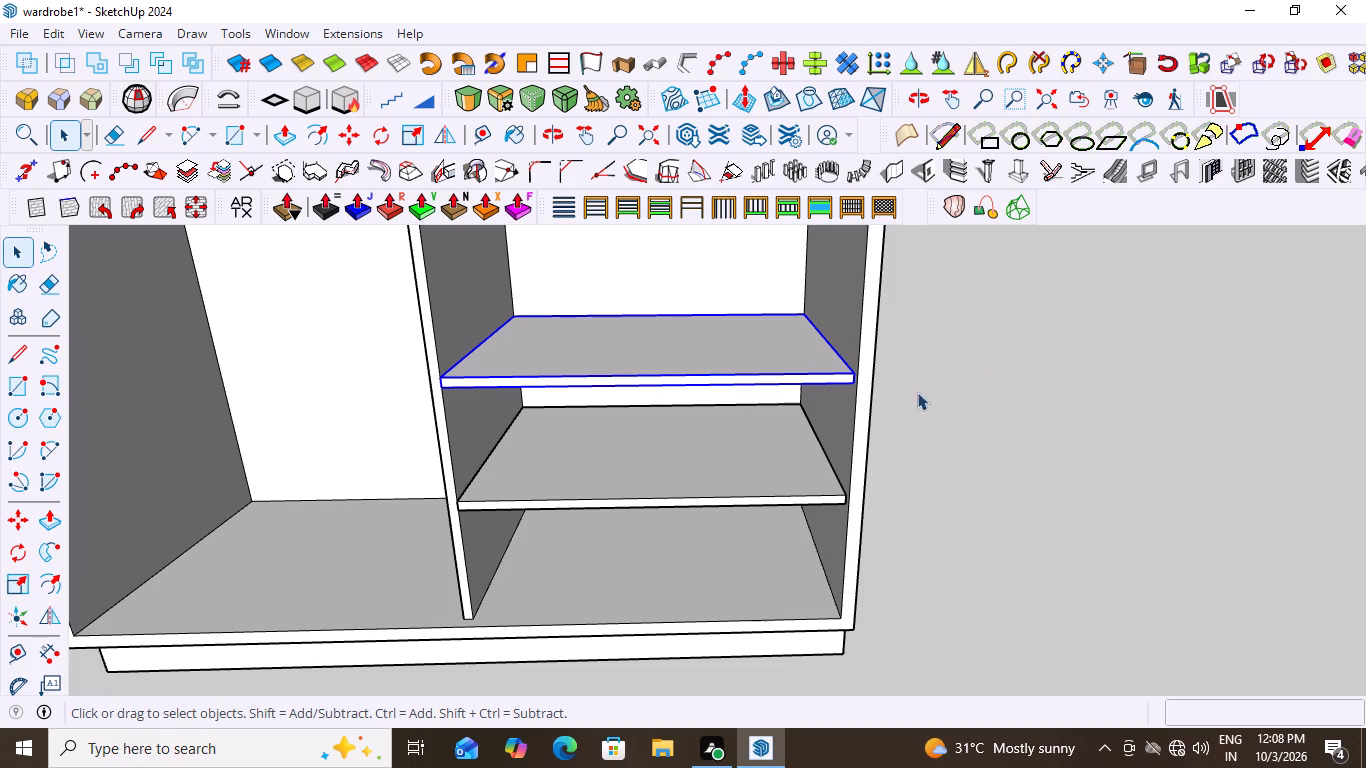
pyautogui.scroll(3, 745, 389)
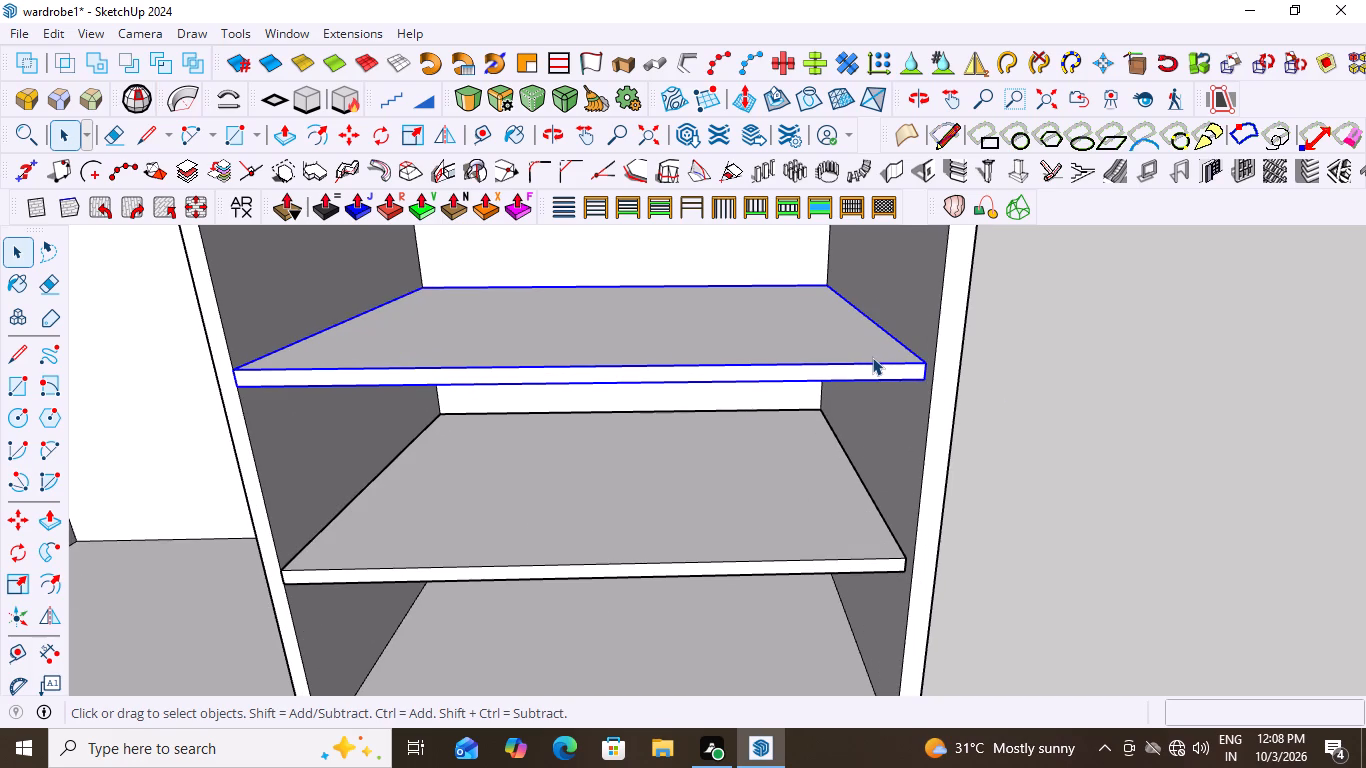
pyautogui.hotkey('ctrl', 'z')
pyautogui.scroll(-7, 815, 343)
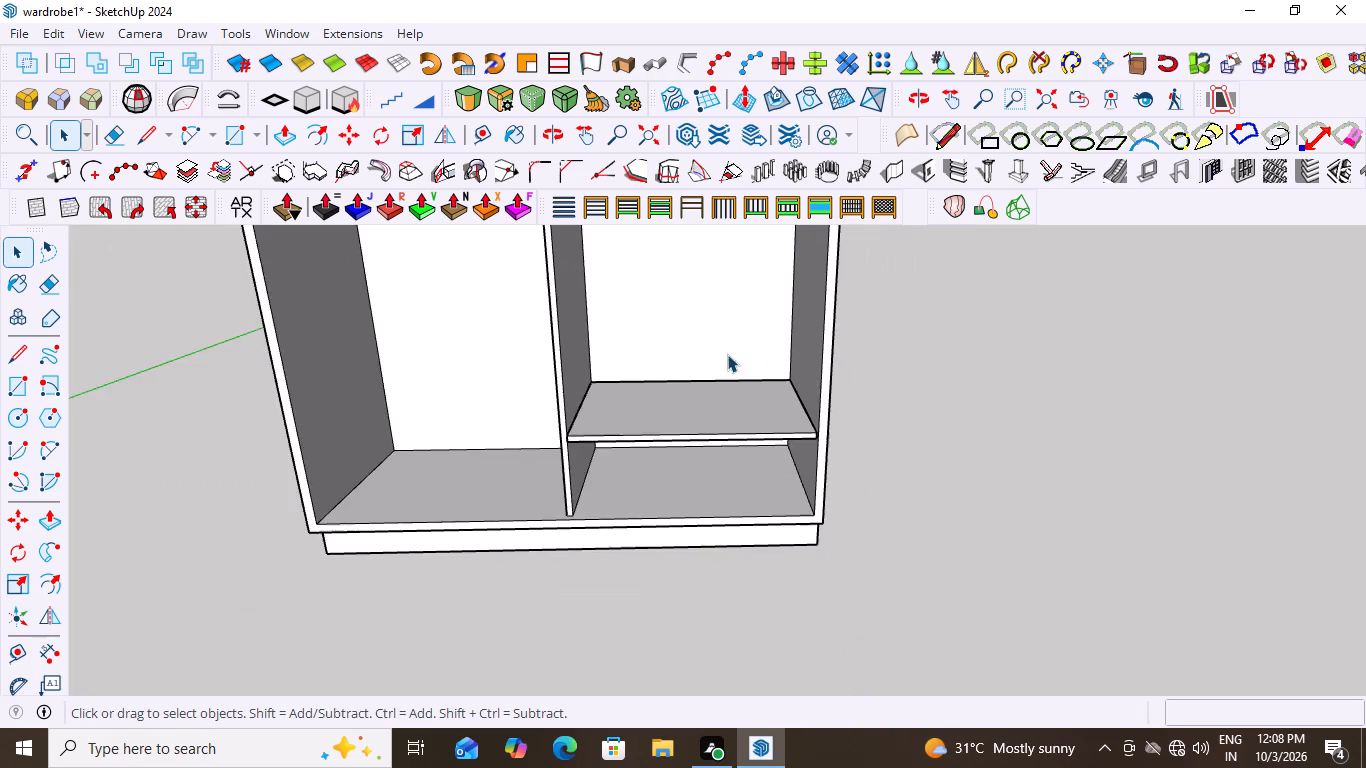
# Copy the shelf in the right compartment straight up by 1'1" from its front bottom corner.
pyautogui.scroll(3, 817, 476)
pyautogui.click(786, 404)
pyautogui.scroll(2, 786, 464)
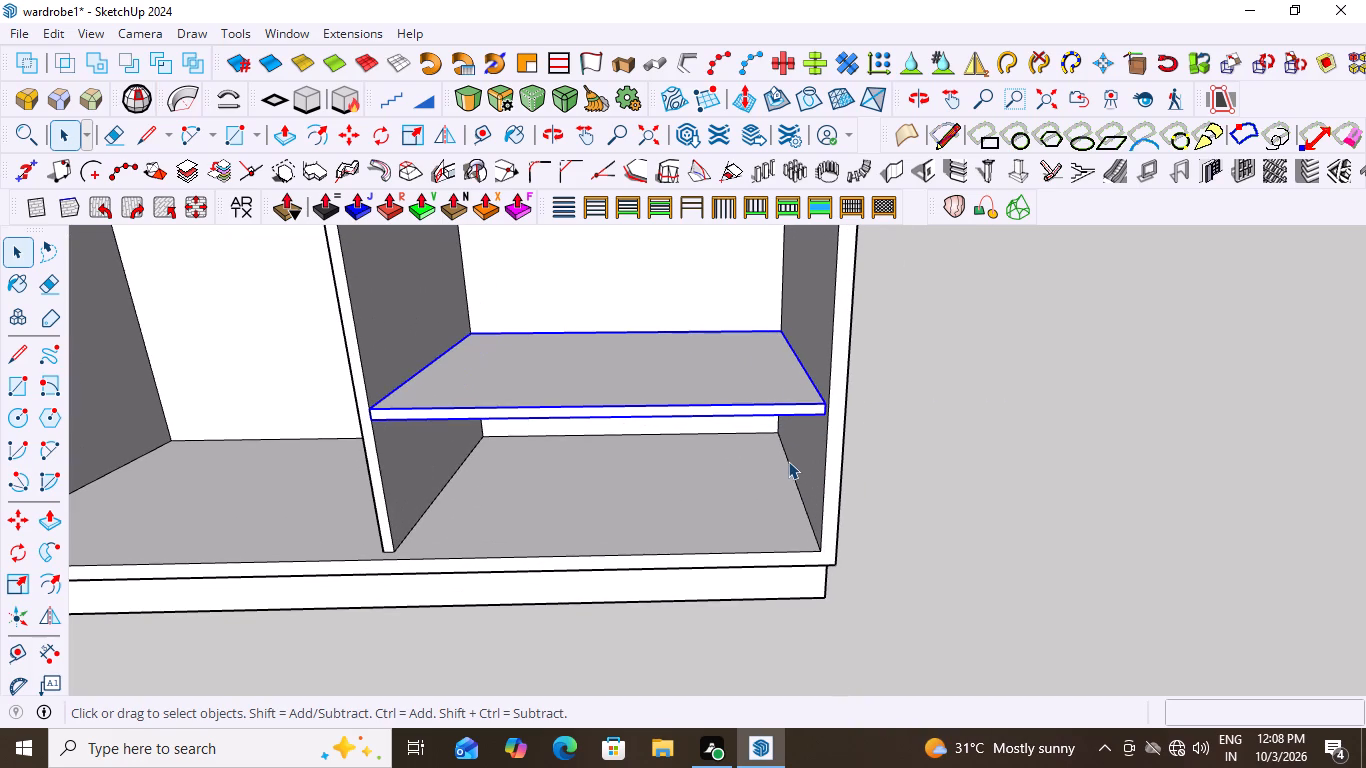
pyautogui.press('m')
pyautogui.scroll(6, 834, 423)
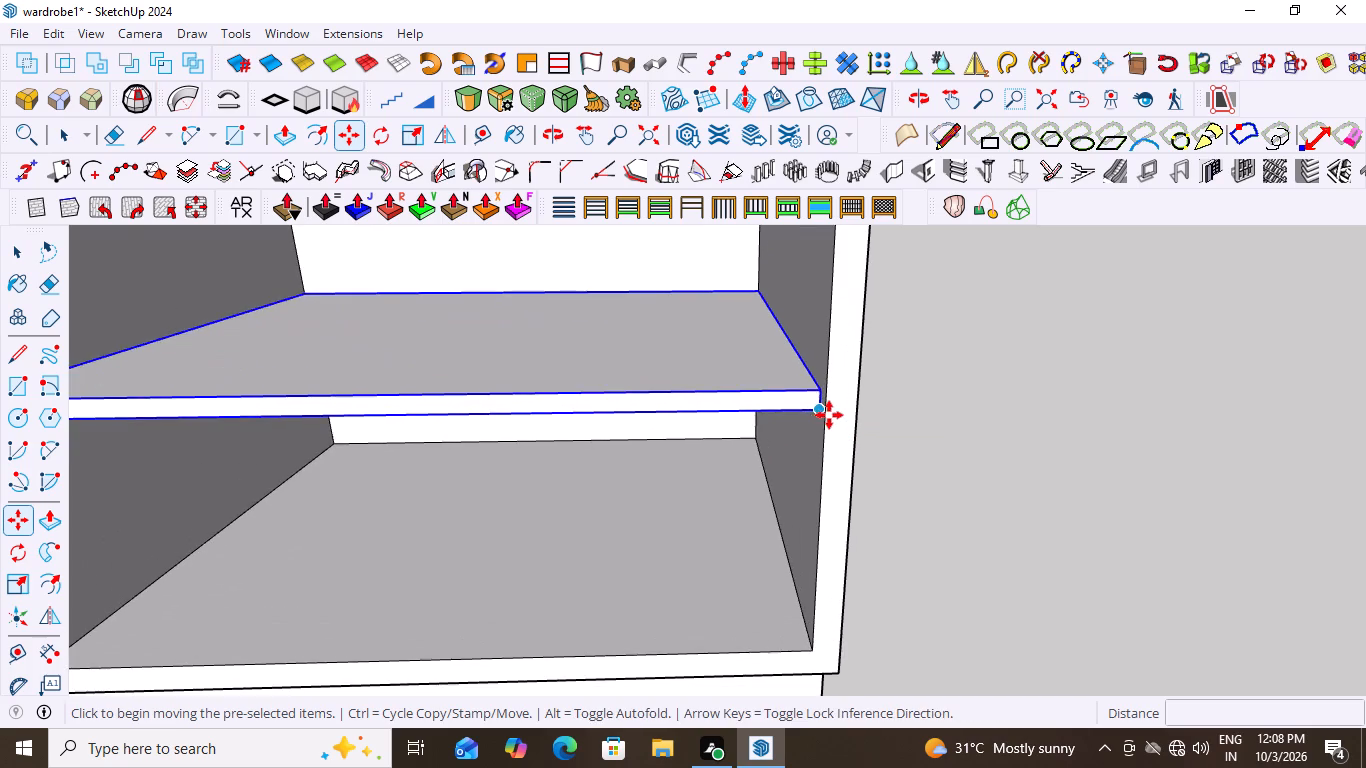
pyautogui.scroll(3, 829, 415)
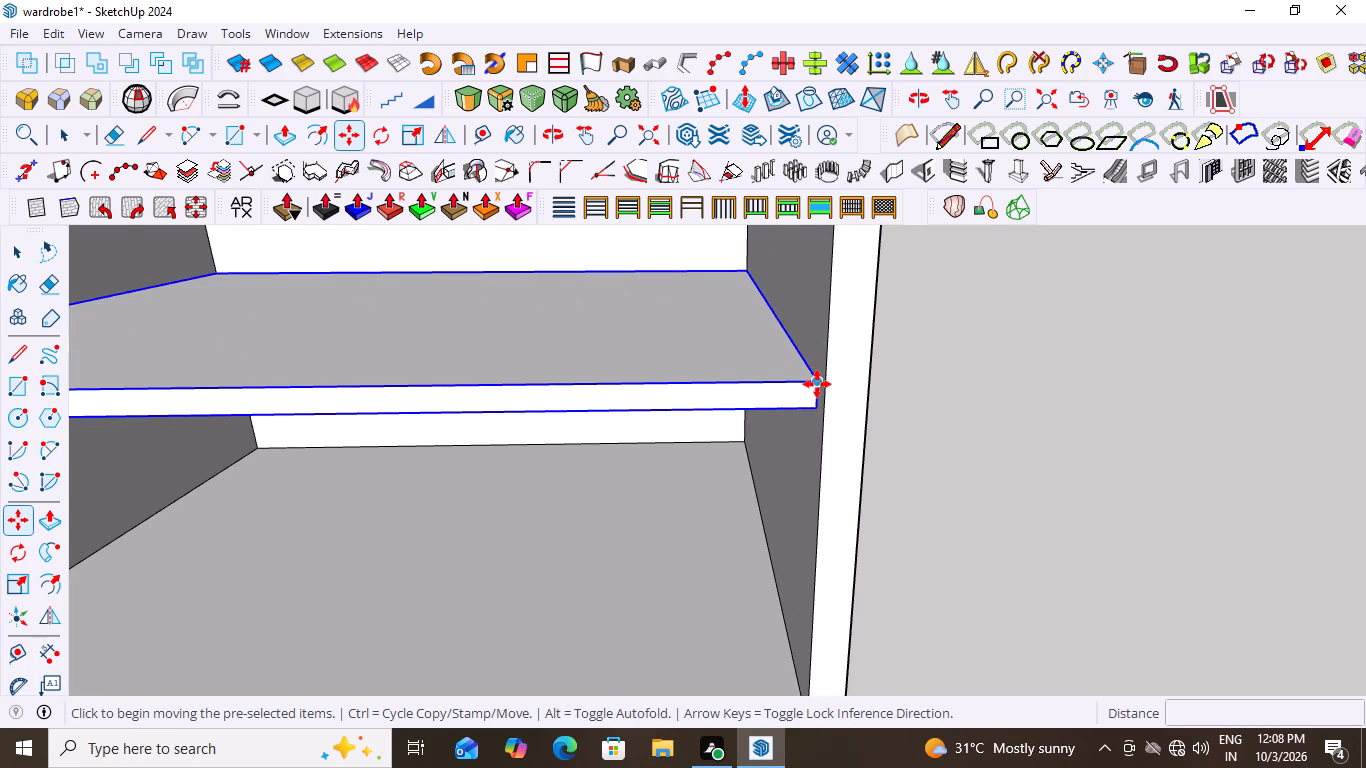
pyautogui.click(816, 383)
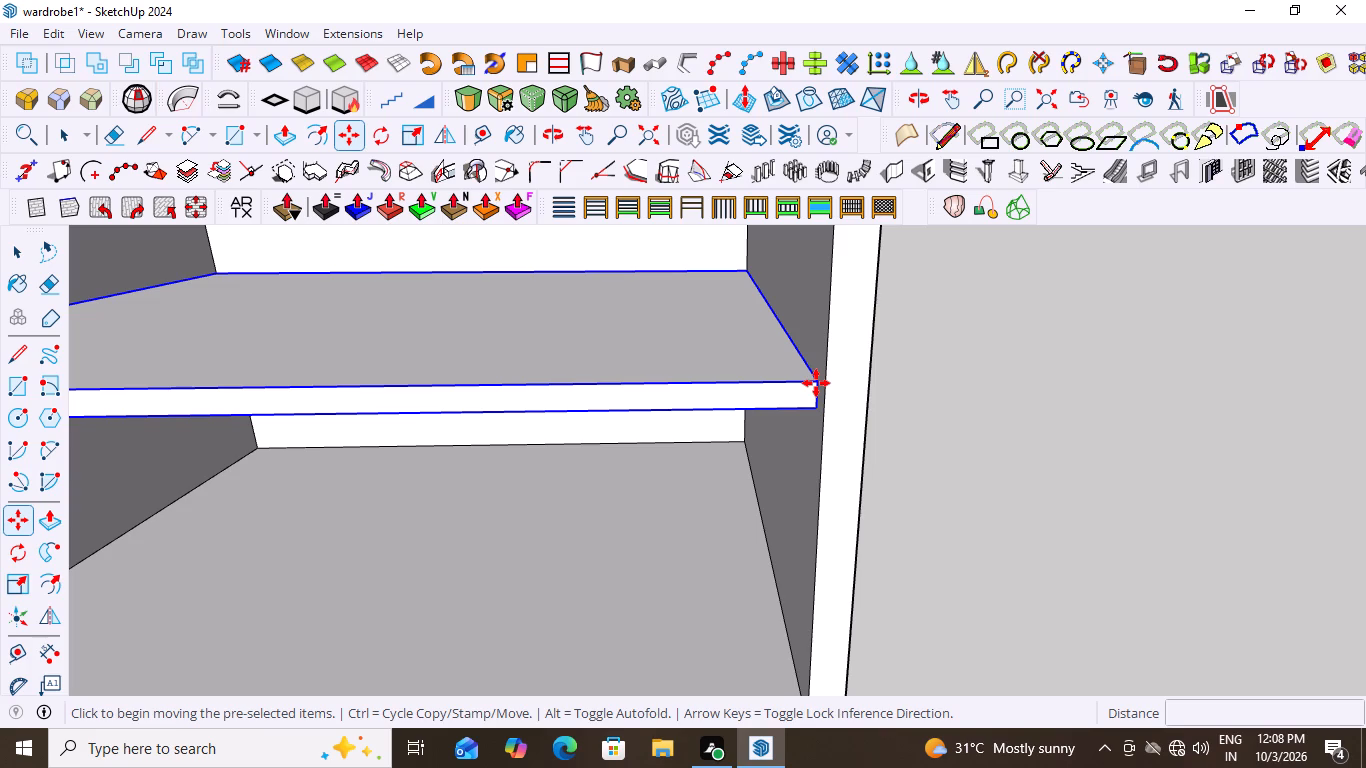
pyautogui.press('Escape')
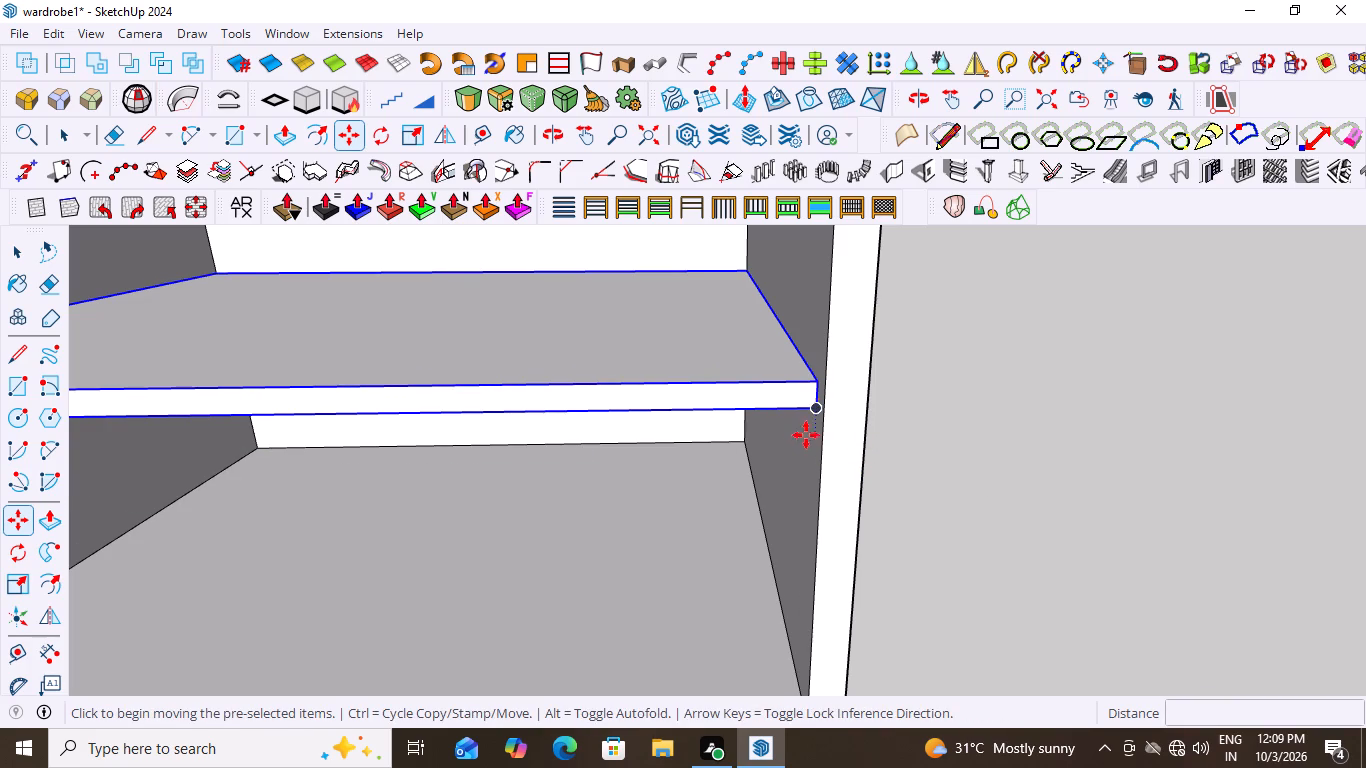
pyautogui.click(818, 408)
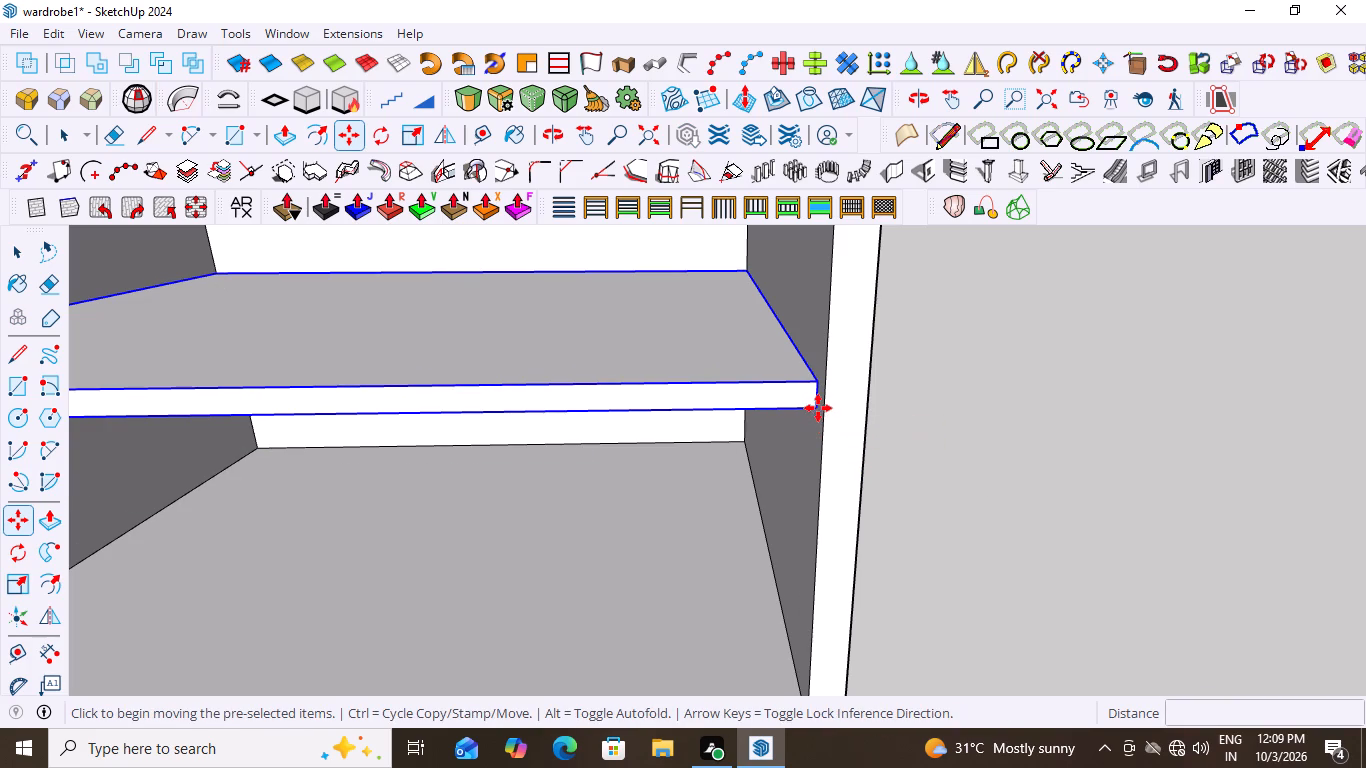
pyautogui.scroll(-20, 802, 324)
pyautogui.scroll(-3, 802, 324)
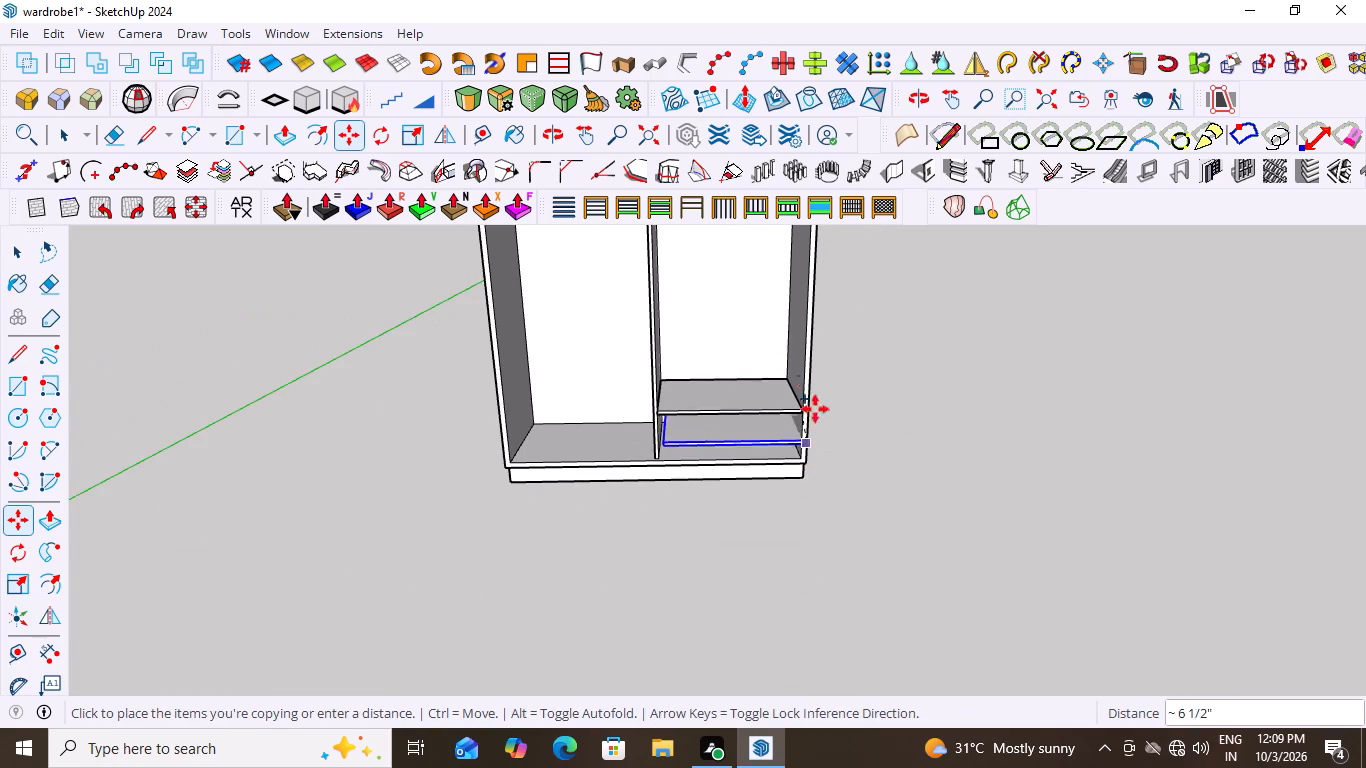
pyautogui.scroll(3, 812, 314)
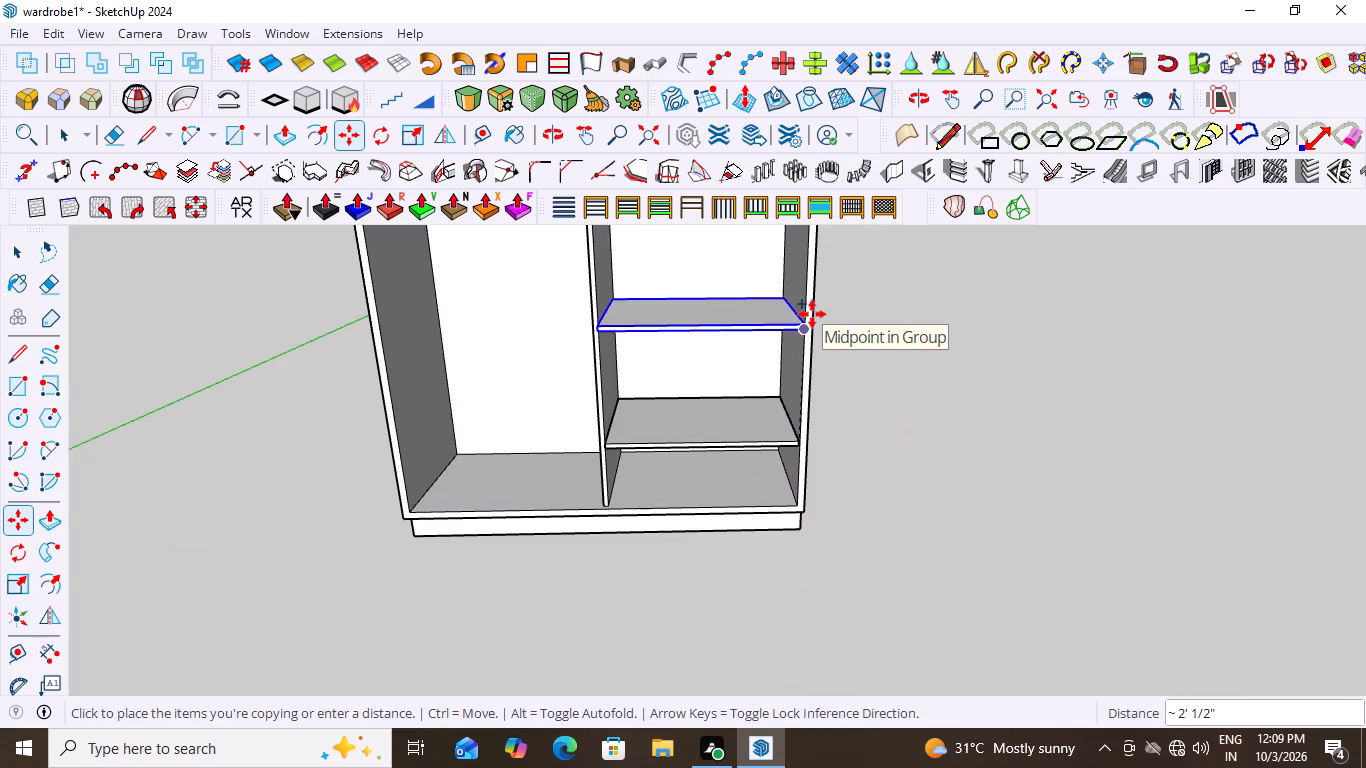
pyautogui.press('1')
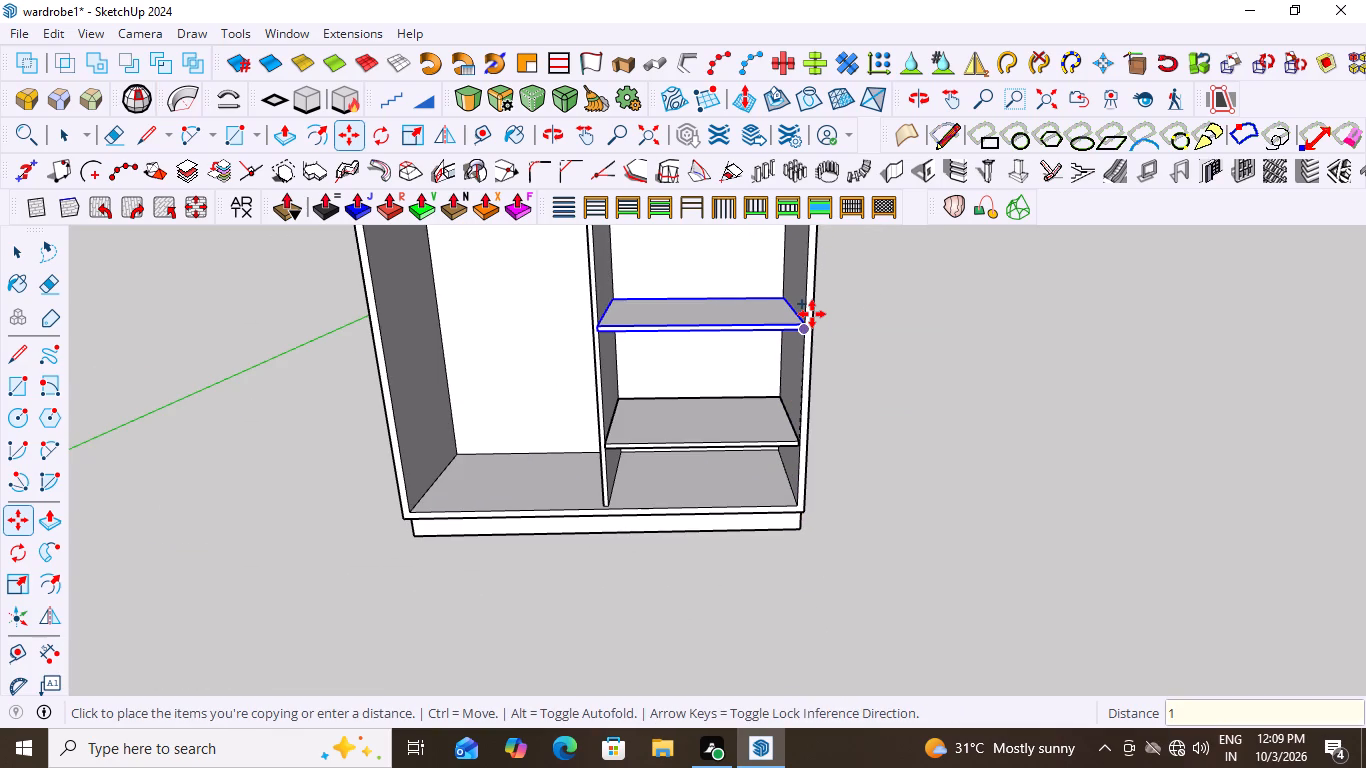
pyautogui.press("'")
pyautogui.press('1')
pyautogui.hotkey('shift', '"')
pyautogui.press('Return')
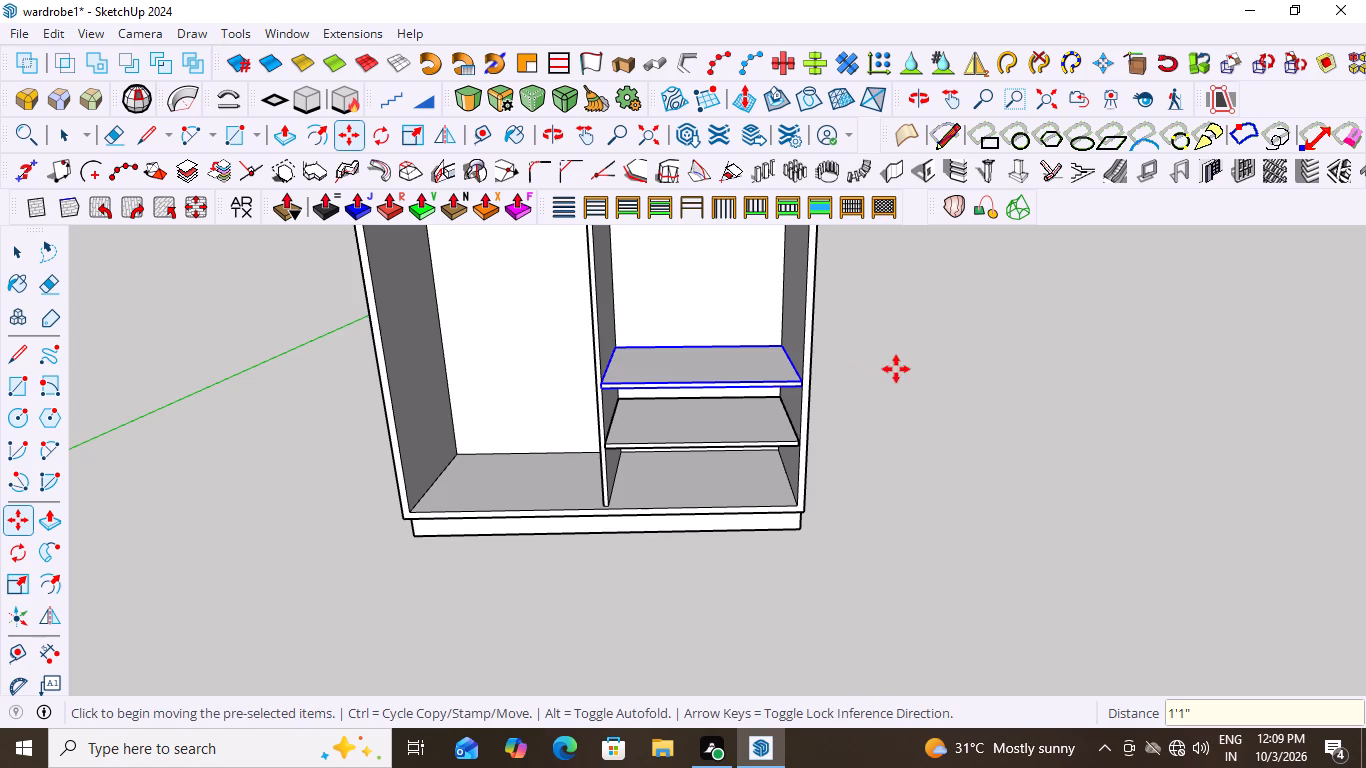
pyautogui.click(950, 351)
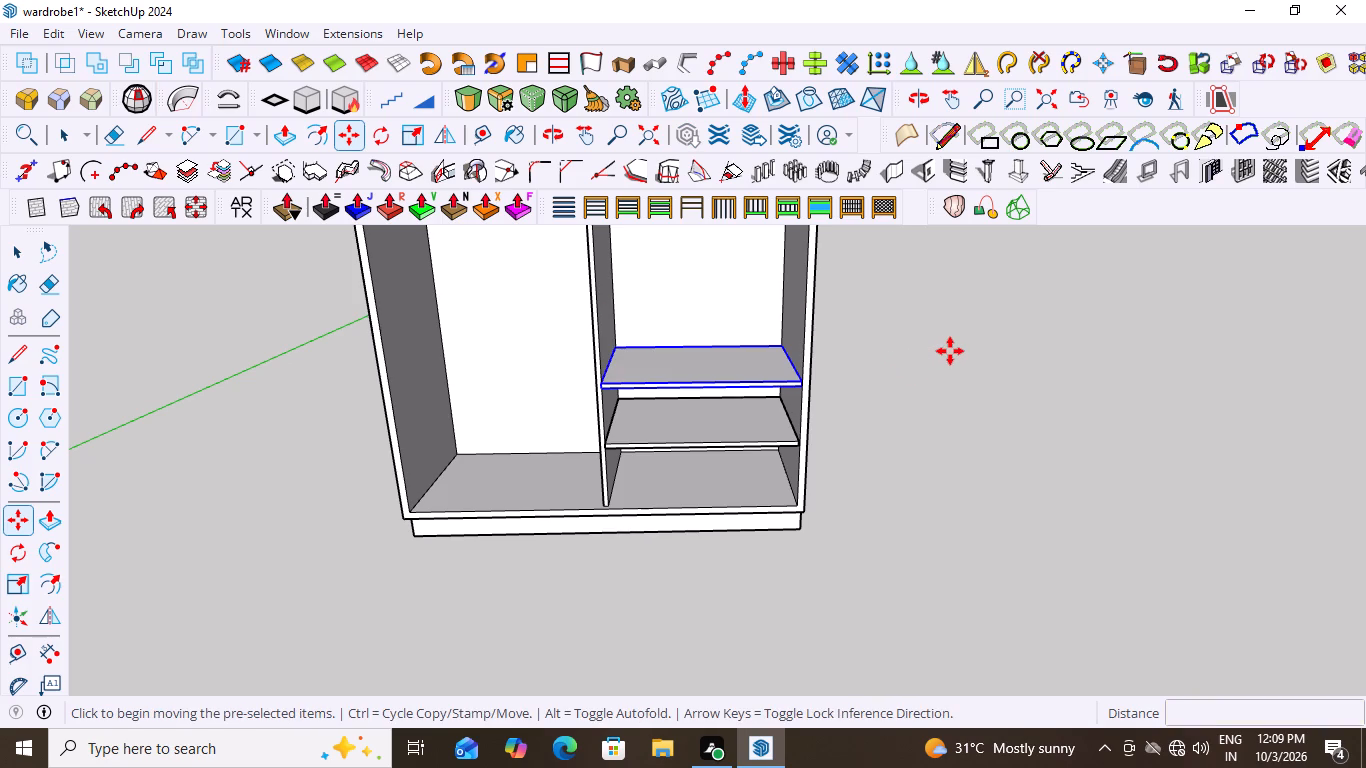
pyautogui.press('space')
pyautogui.click(905, 367)
# Examine the two shelves and the gap between them from low, high and side views, with the linear dimension tool ready.
pyautogui.moveTo(780, 394); pyautogui.dragTo(811, 264, button='middle')
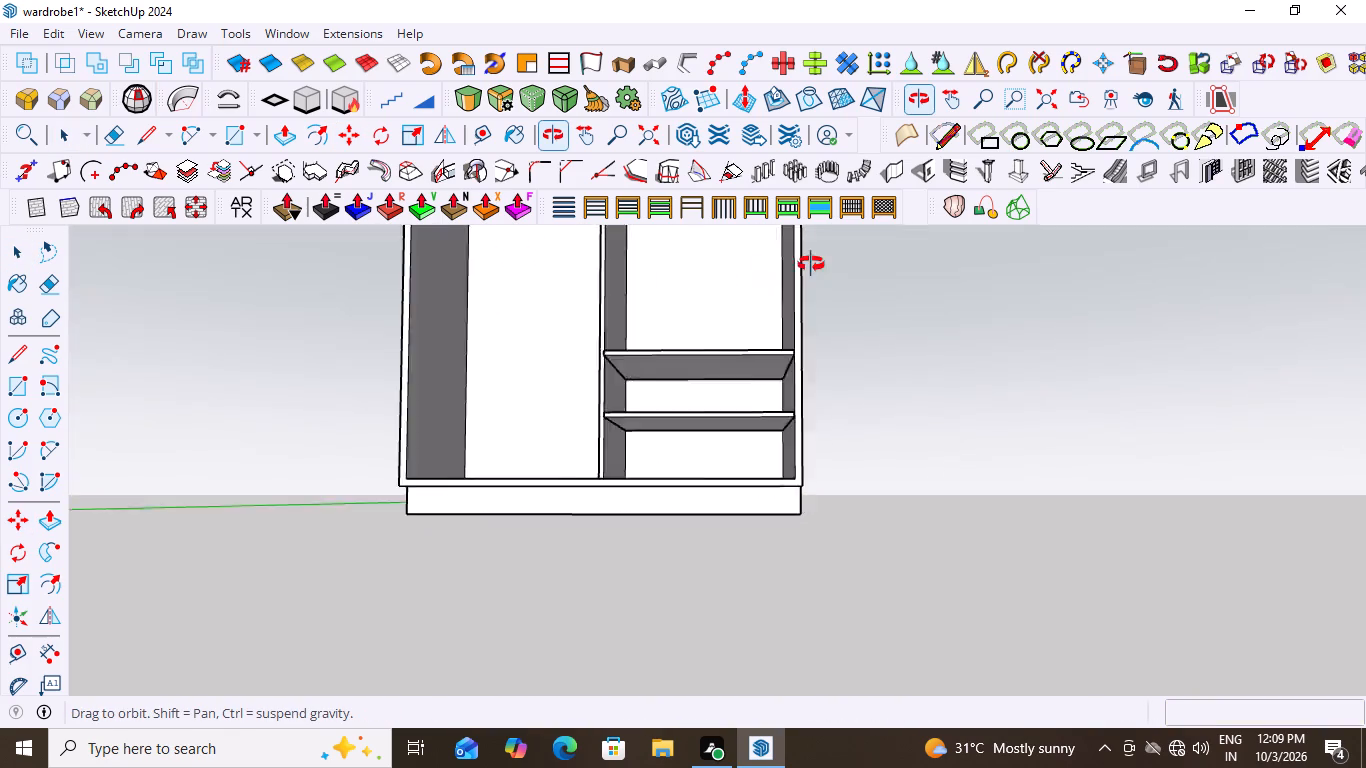
pyautogui.moveTo(811, 264); pyautogui.dragTo(704, 385, button='middle')
pyautogui.scroll(-4, 722, 385)
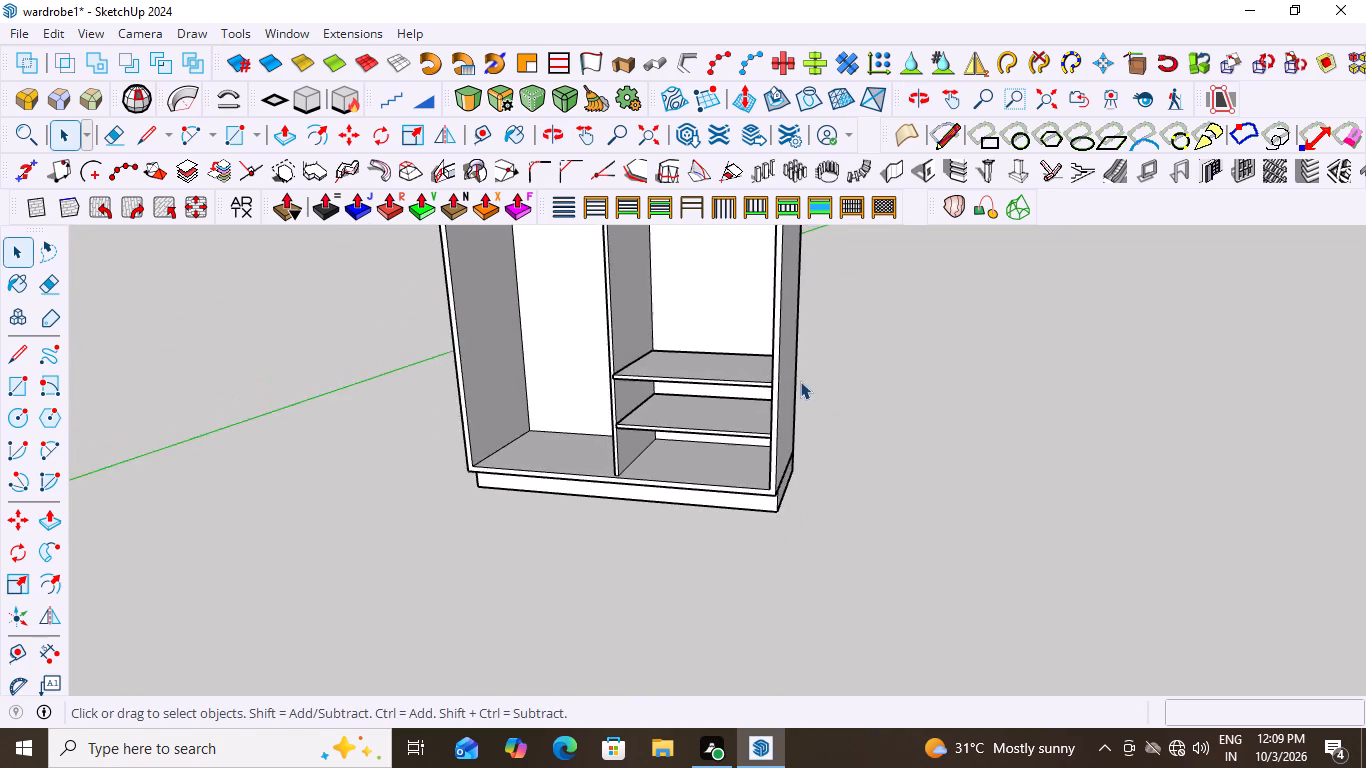
pyautogui.scroll(-1, 800, 381)
pyautogui.moveTo(775, 366); pyautogui.dragTo(803, 357, button='middle')
pyautogui.moveTo(785, 371); pyautogui.dragTo(845, 362, button='middle')
pyautogui.scroll(4, 713, 359)
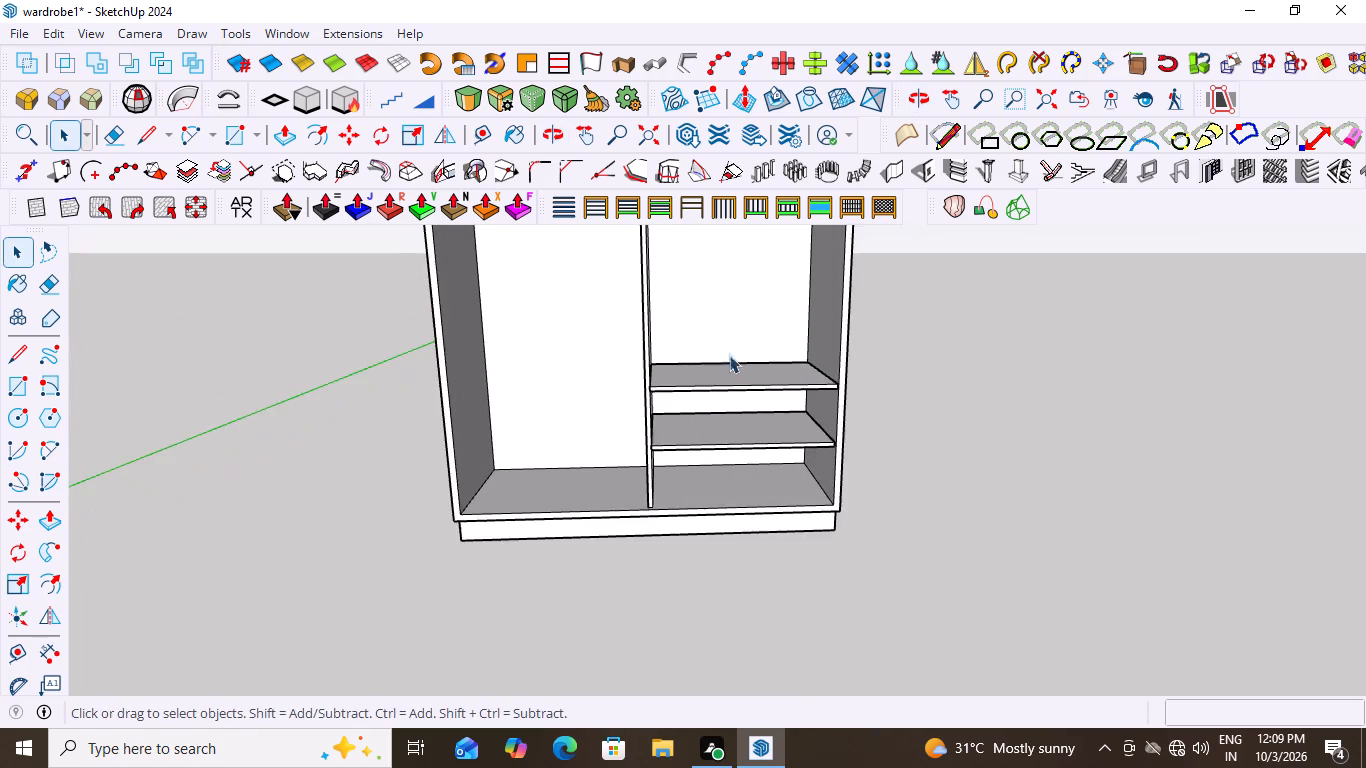
pyautogui.scroll(3, 729, 355)
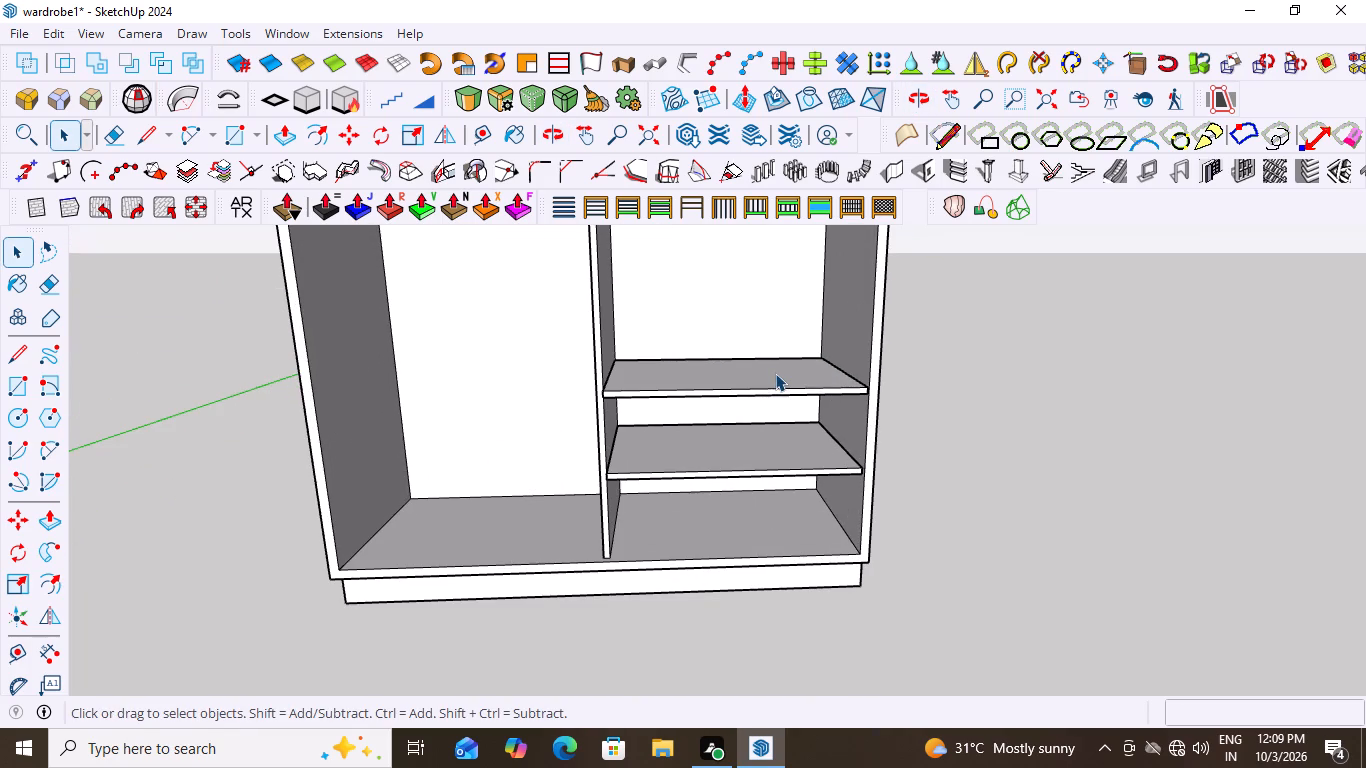
pyautogui.click(42, 653)
pyautogui.scroll(6, 935, 425)
pyautogui.scroll(3, 848, 399)
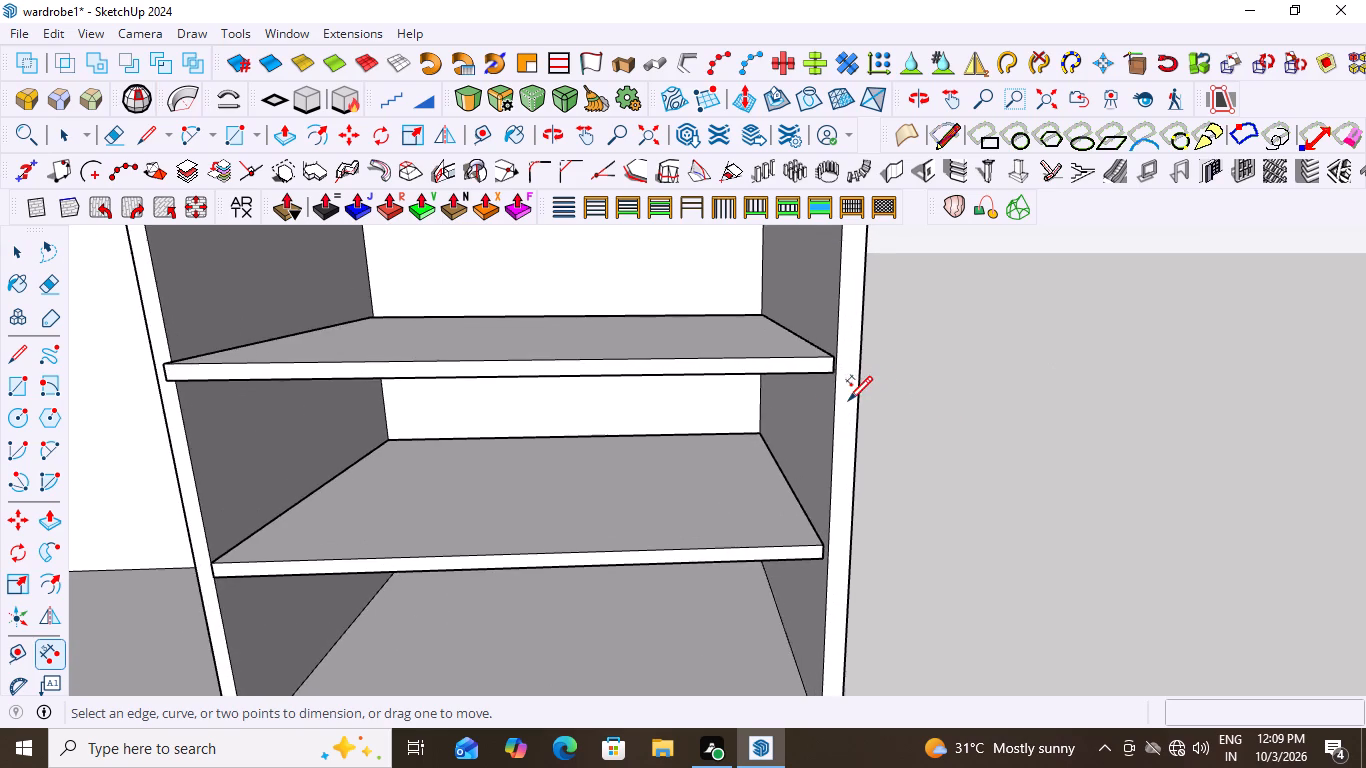
pyautogui.scroll(3, 806, 396)
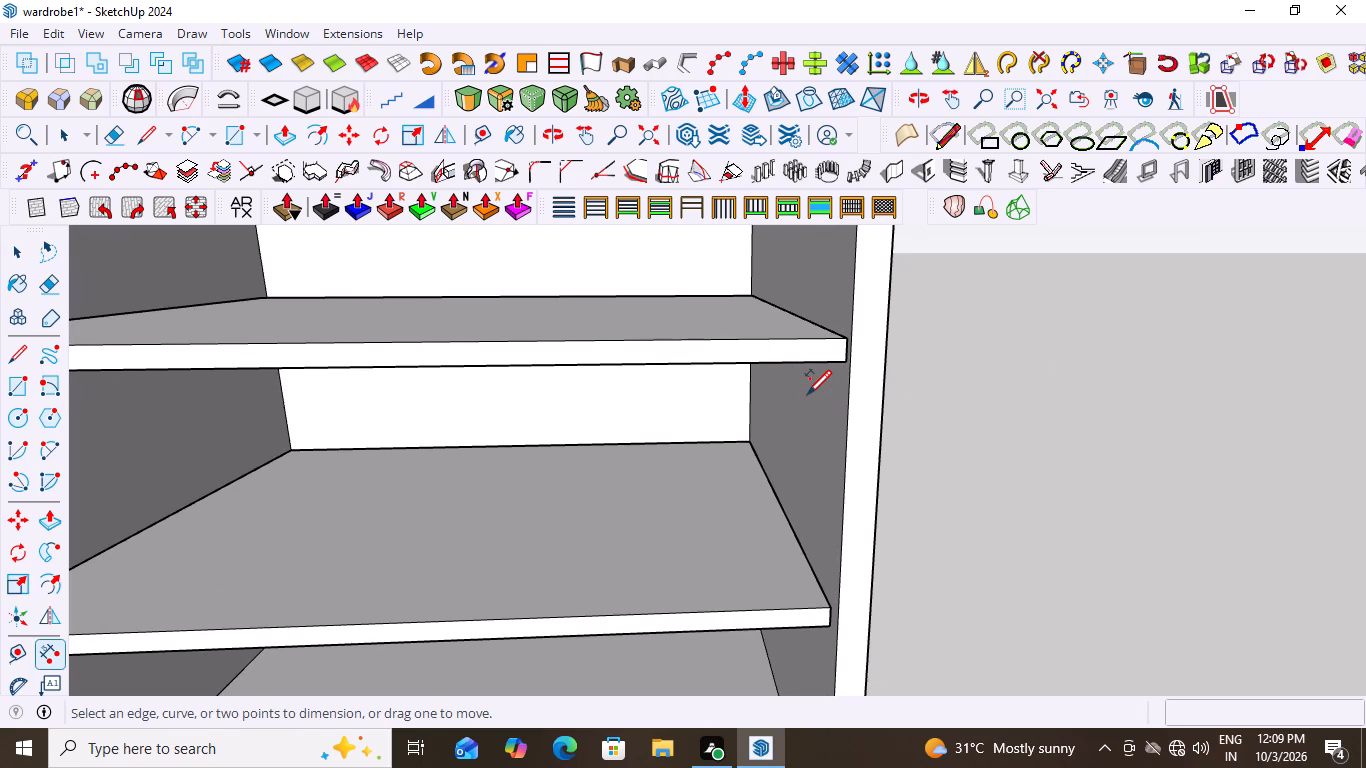
pyautogui.moveTo(818, 384); pyautogui.dragTo(821, 327, button='middle')
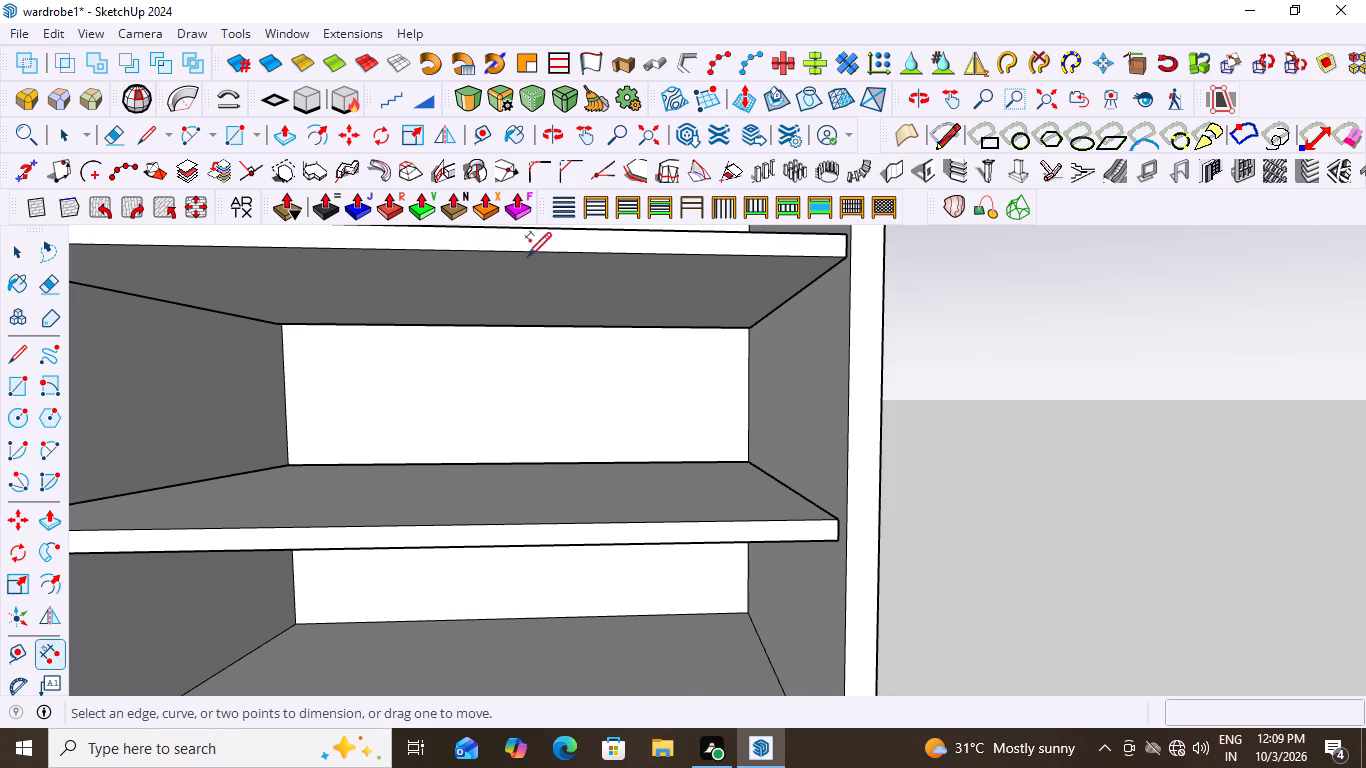
pyautogui.scroll(-6, 545, 259)
pyautogui.scroll(6, 198, 263)
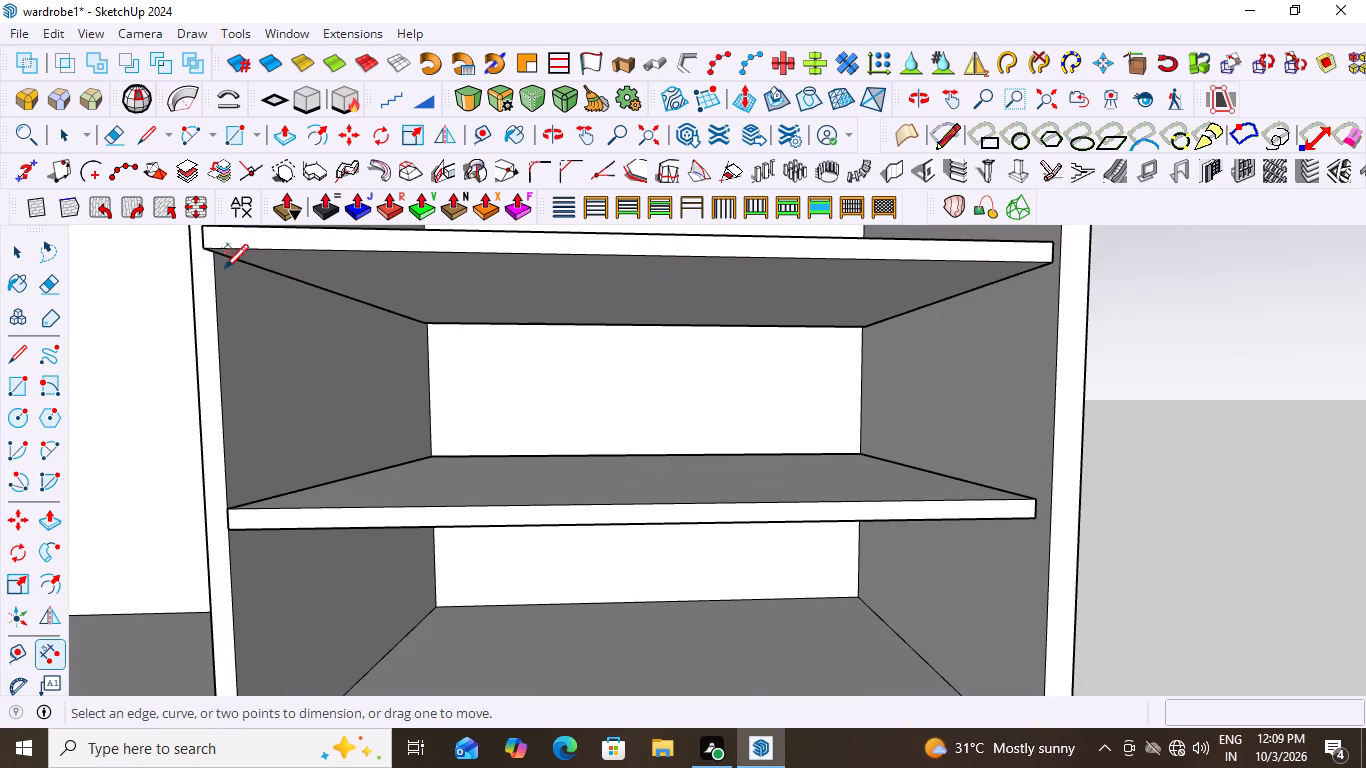
pyautogui.middleClick(340, 330)
pyautogui.scroll(-2, 341, 331)
pyautogui.moveTo(410, 429); pyautogui.dragTo(423, 436, button='middle')
pyautogui.scroll(-2, 424, 436)
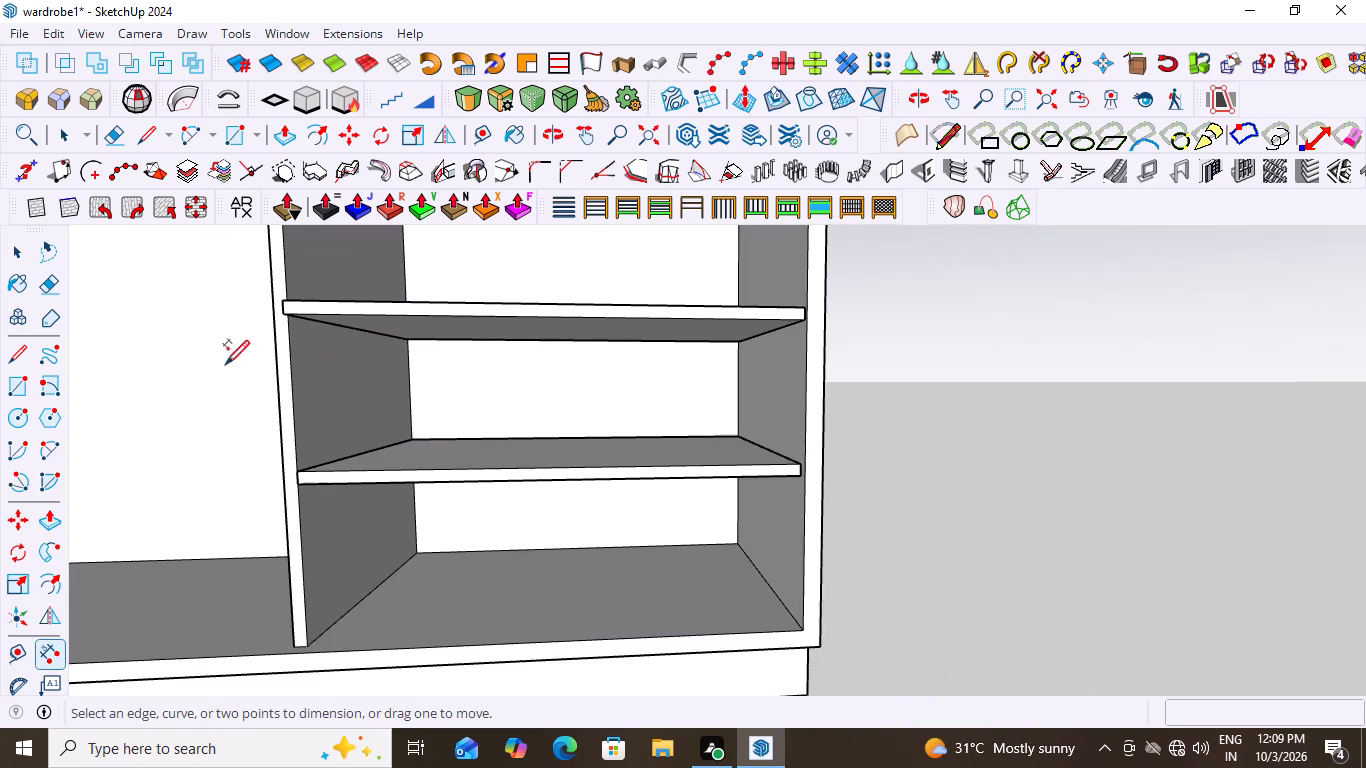
pyautogui.moveTo(226, 363); pyautogui.dragTo(489, 369, button='middle')
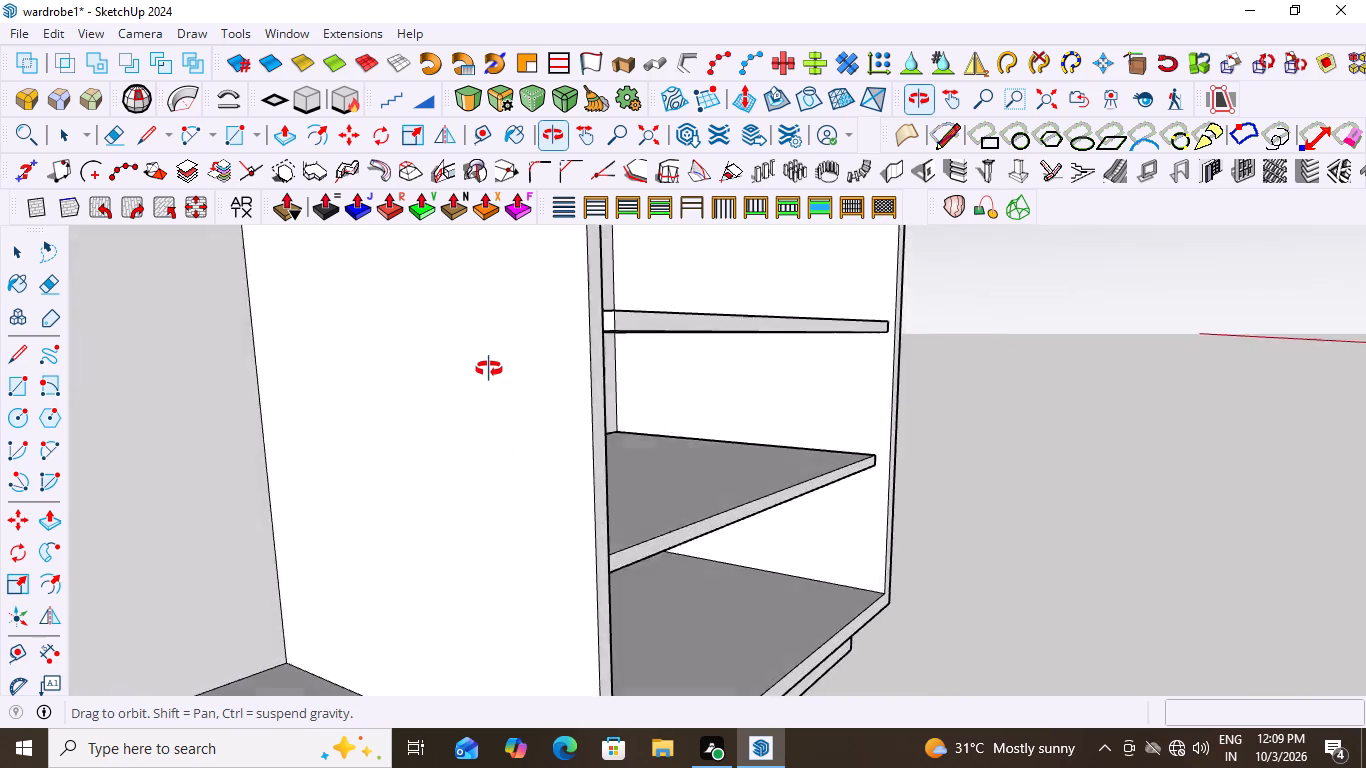
pyautogui.moveTo(489, 369); pyautogui.dragTo(233, 480, button='middle')
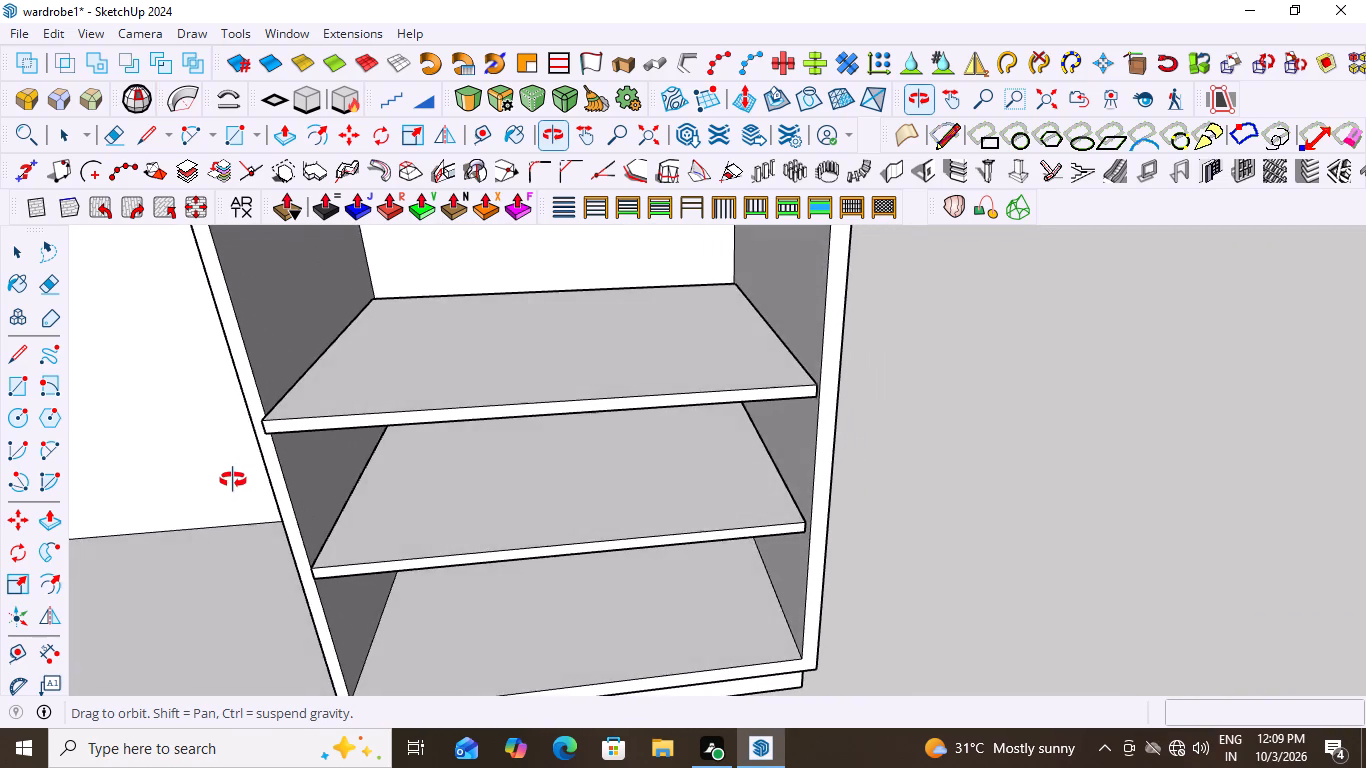
pyautogui.moveTo(233, 480); pyautogui.dragTo(309, 275, button='middle')
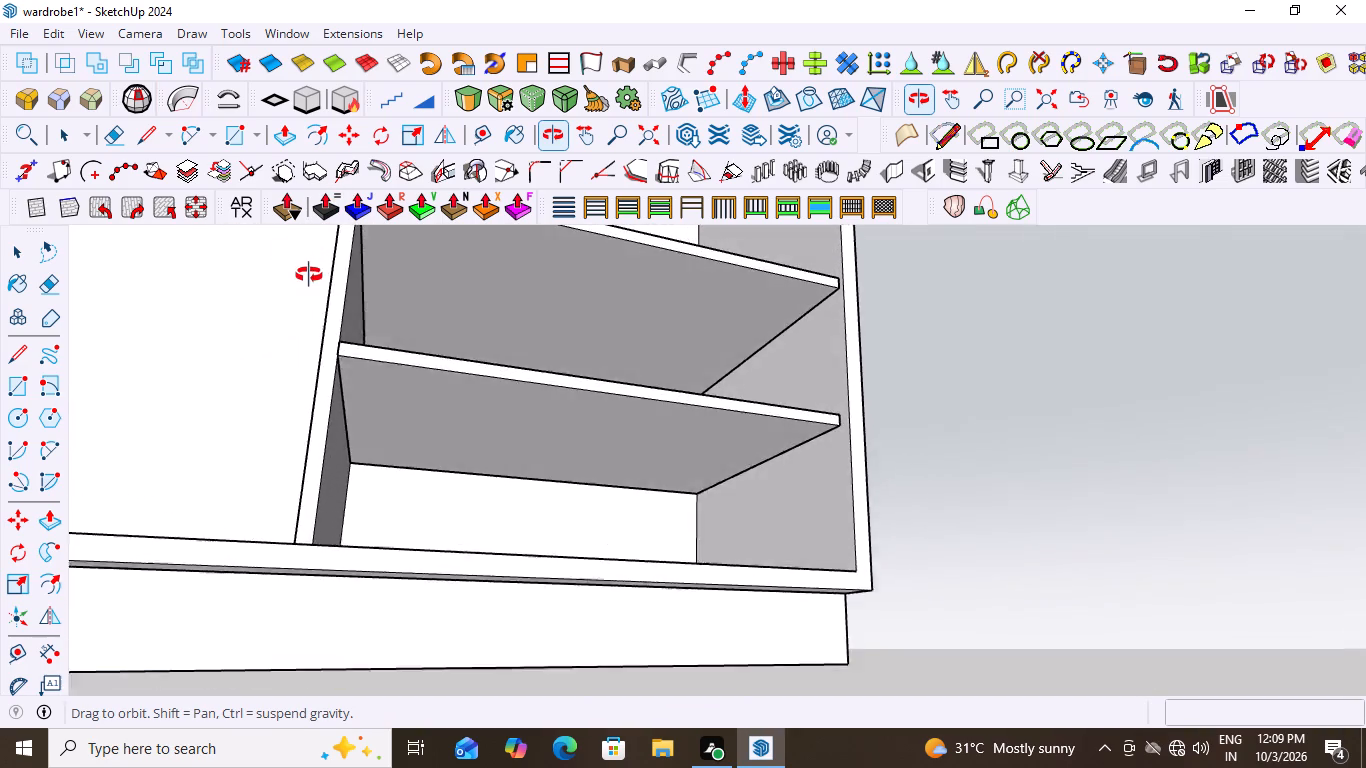
pyautogui.moveTo(309, 275); pyautogui.dragTo(520, 436, button='middle')
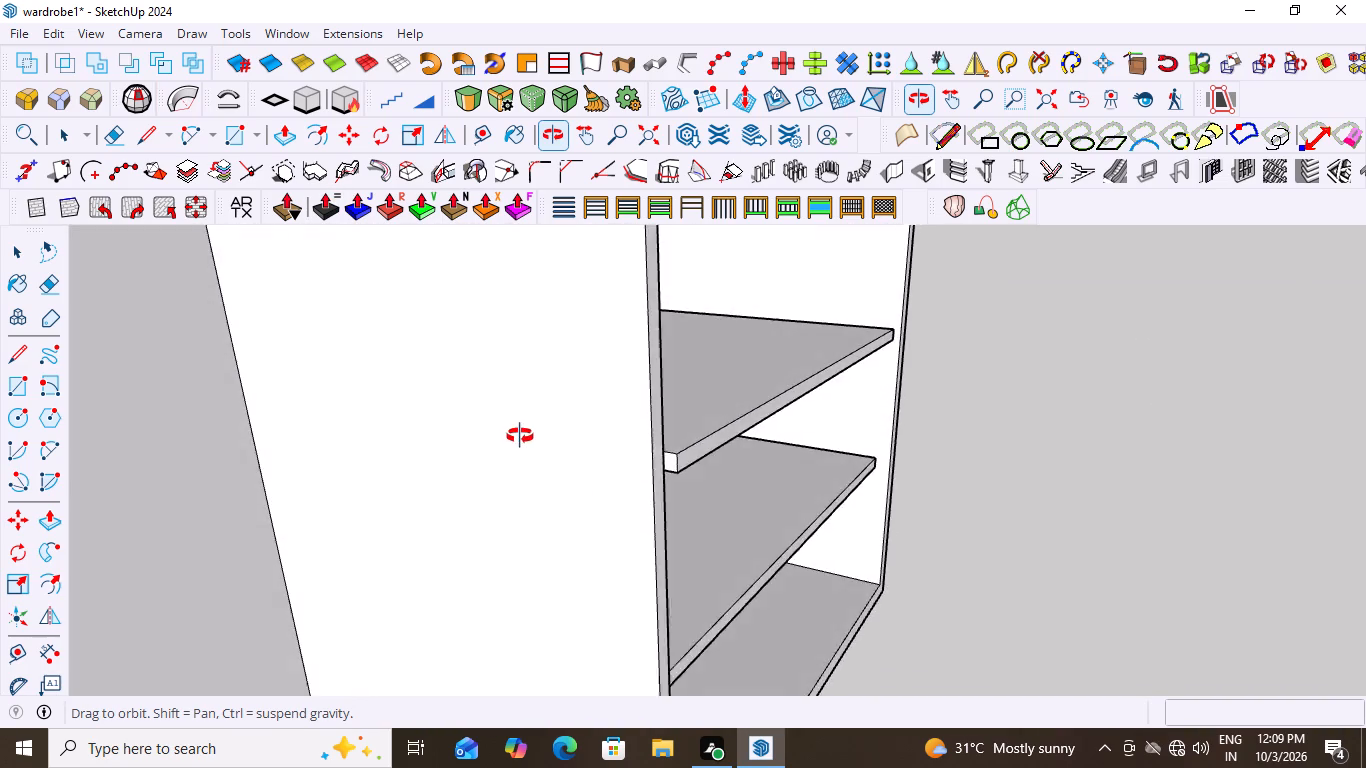
pyautogui.moveTo(520, 436); pyautogui.dragTo(471, 409, button='middle')
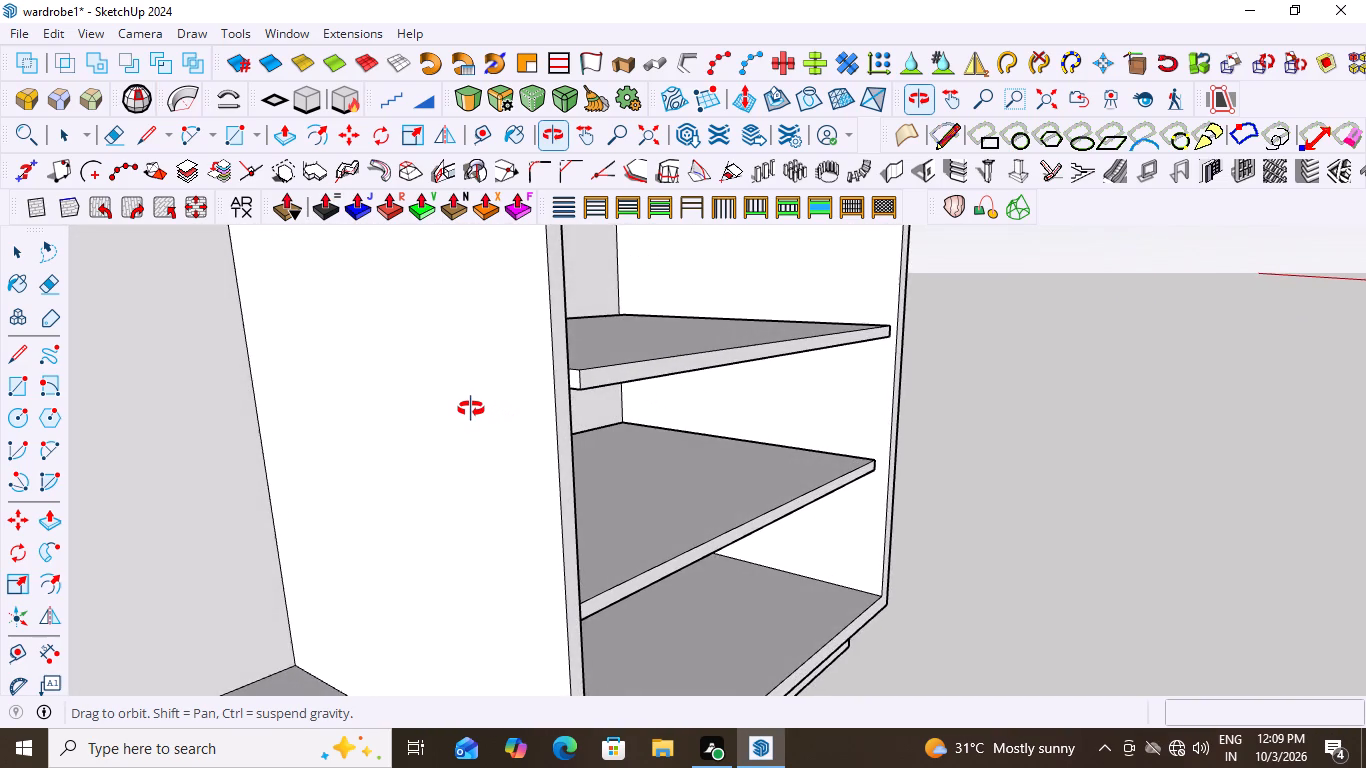
pyautogui.moveTo(471, 409); pyautogui.dragTo(244, 434, button='middle')
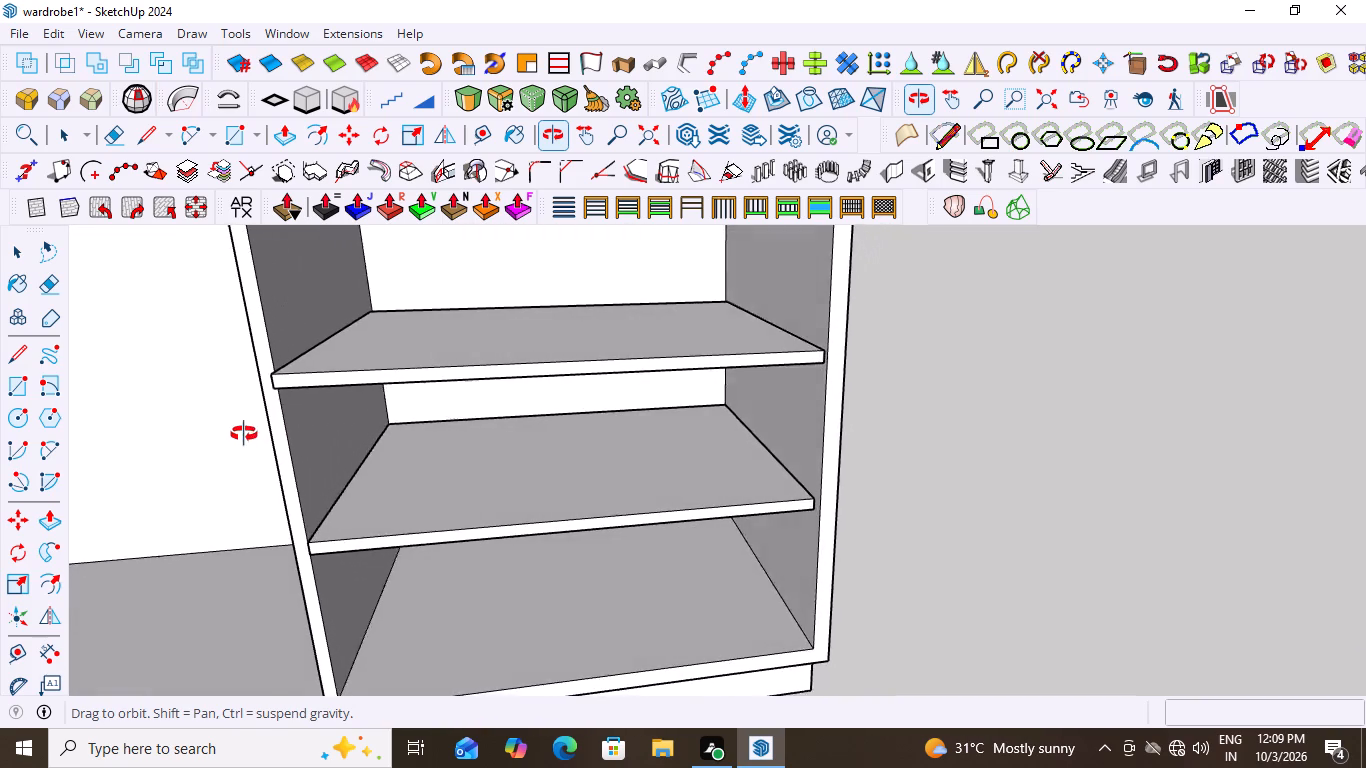
pyautogui.moveTo(244, 434); pyautogui.dragTo(212, 356, button='middle')
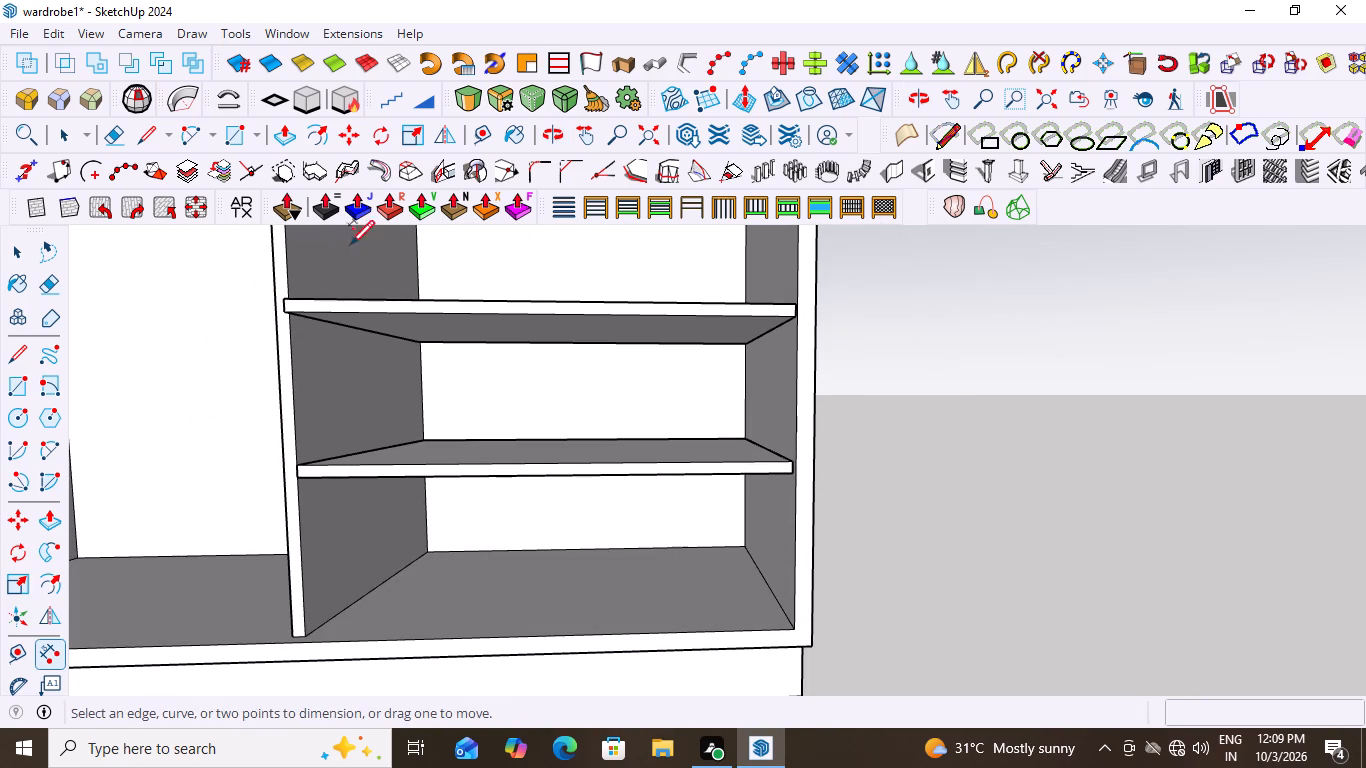
pyautogui.moveTo(672, 331); pyautogui.dragTo(781, 519, button='middle')
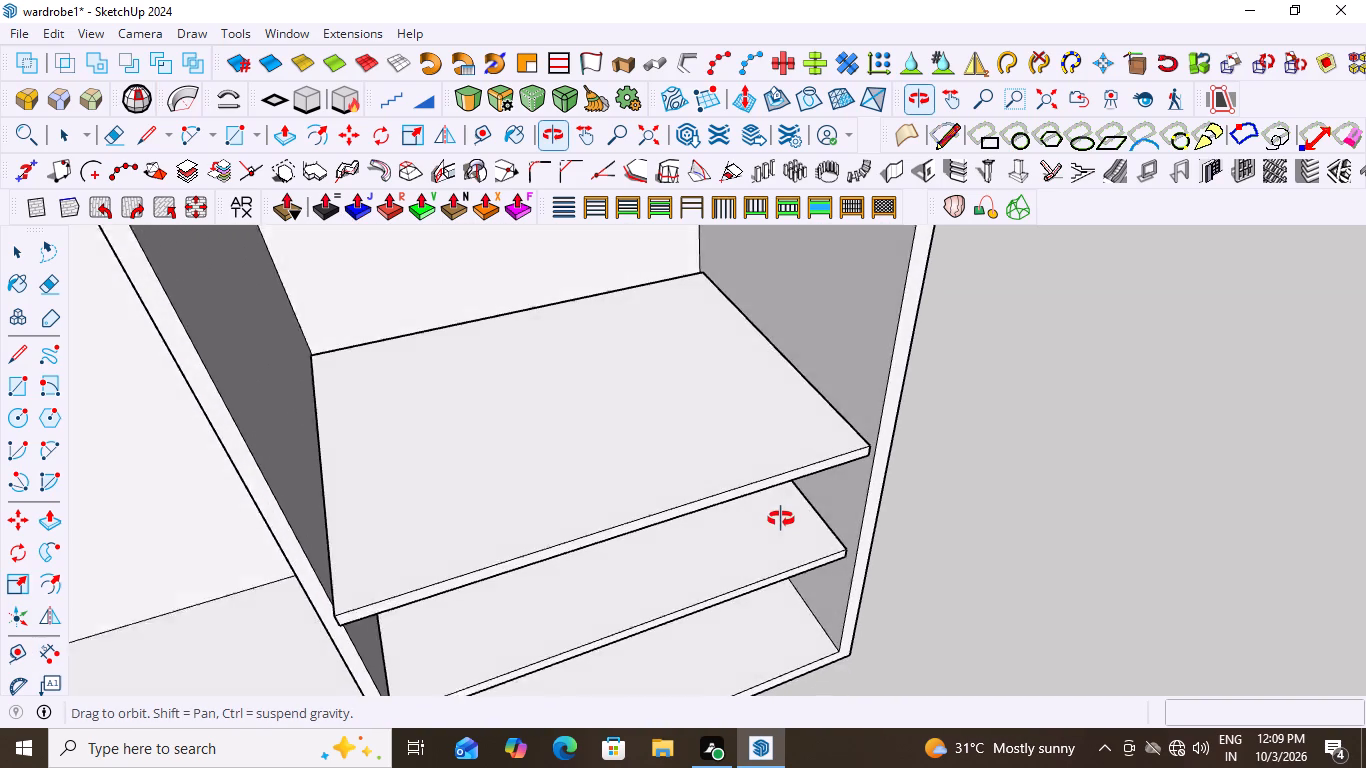
pyautogui.moveTo(781, 519); pyautogui.dragTo(855, 512, button='middle')
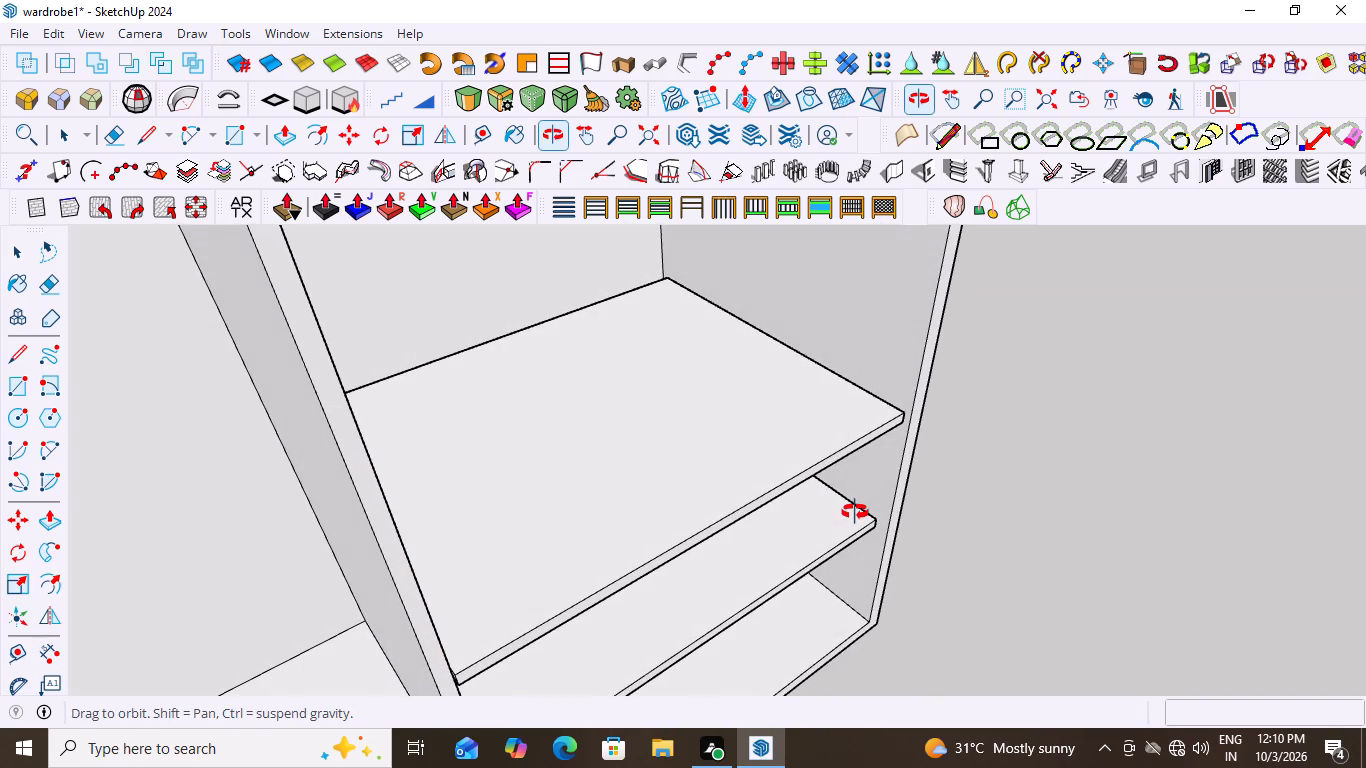
pyautogui.moveTo(855, 512); pyautogui.dragTo(682, 451, button='middle')
pyautogui.moveTo(688, 367); pyautogui.dragTo(633, 556, button='middle')
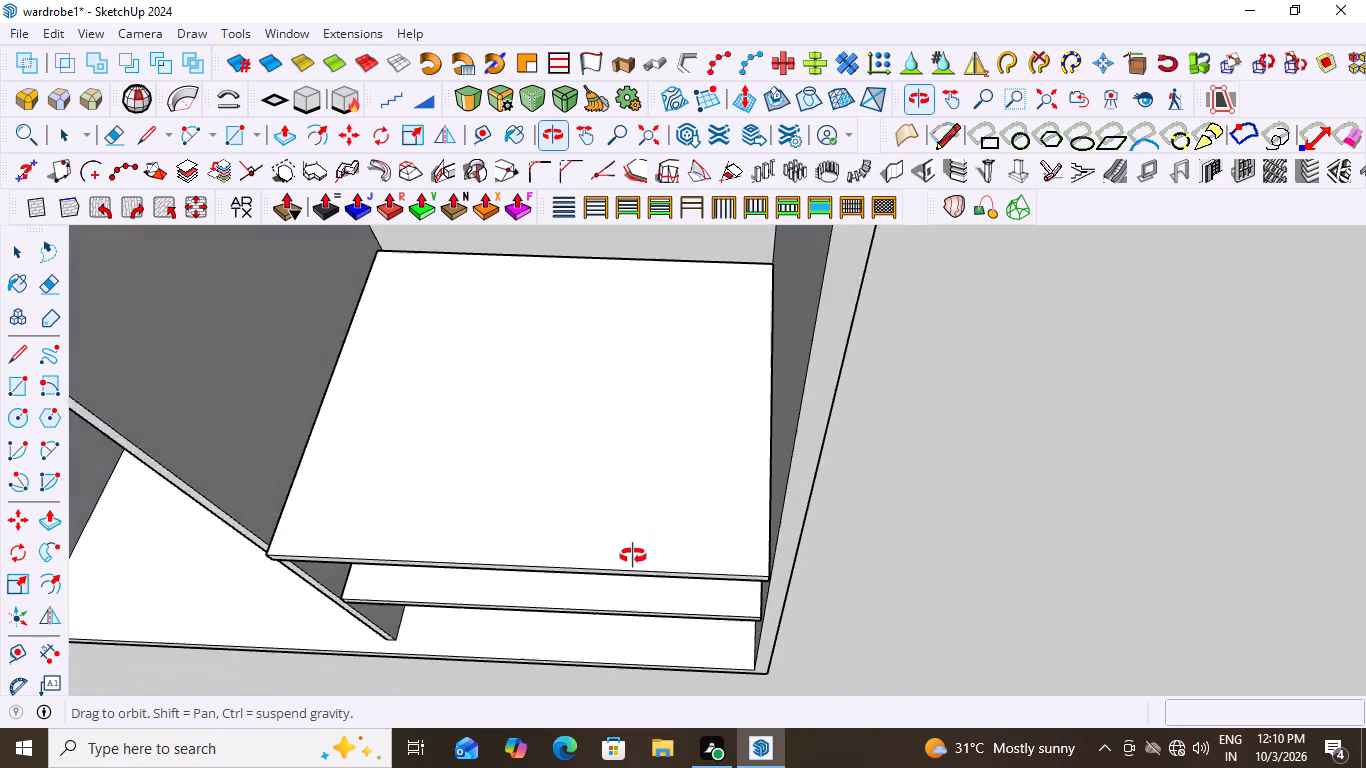
pyautogui.moveTo(633, 556); pyautogui.dragTo(777, 107, button='middle')
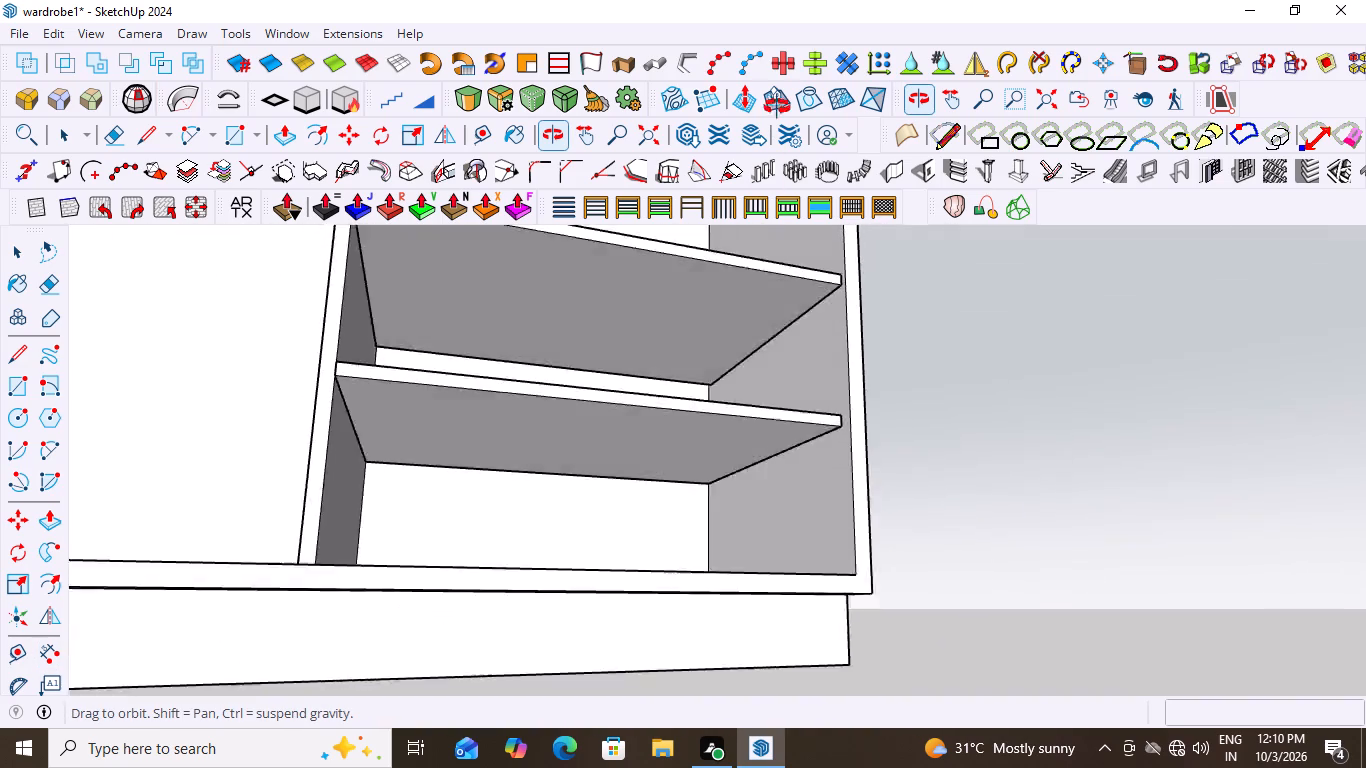
pyautogui.moveTo(777, 107); pyautogui.dragTo(93, 278, button='middle')
pyautogui.moveTo(1028, 463); pyautogui.dragTo(1188, 481, button='middle')
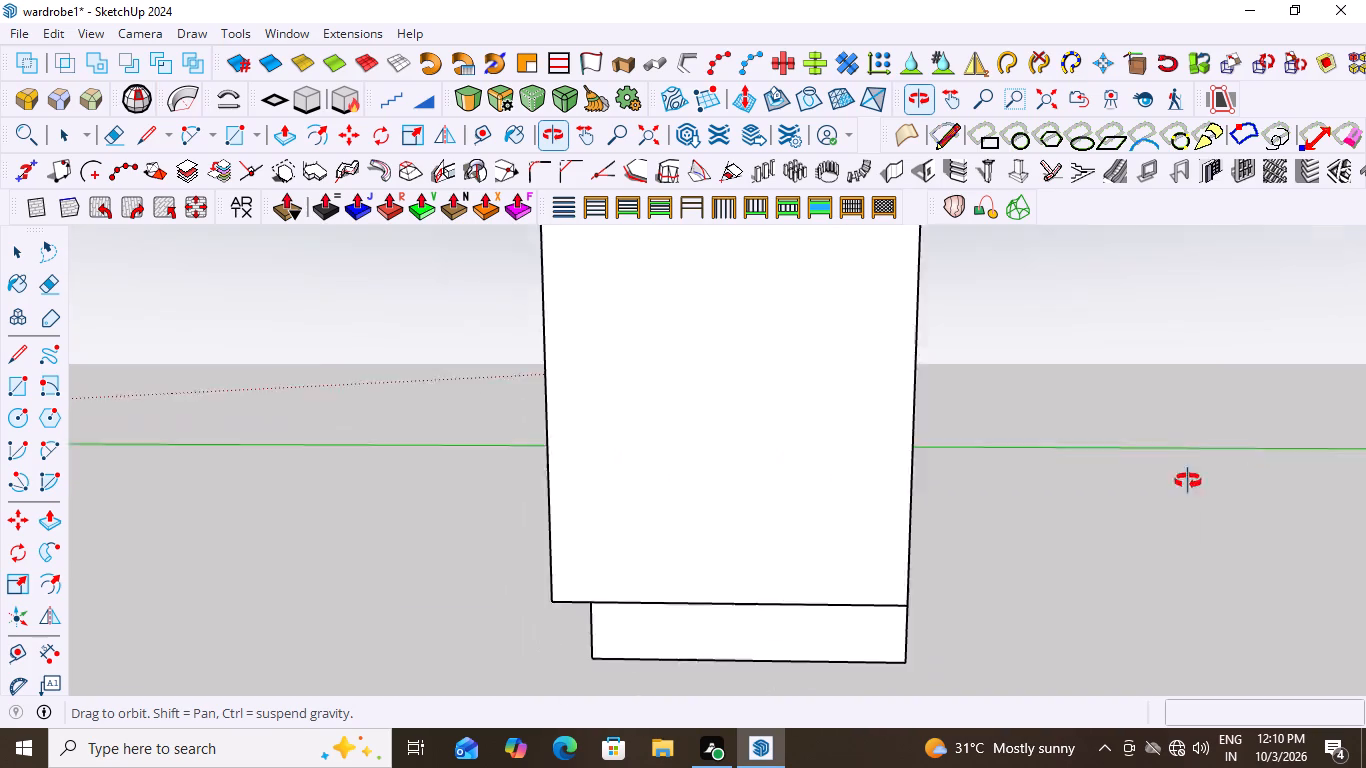
pyautogui.moveTo(1188, 481); pyautogui.dragTo(1332, 454, button='middle')
pyautogui.scroll(-1, 1021, 595)
pyautogui.moveTo(617, 609); pyautogui.dragTo(793, 637, button='middle')
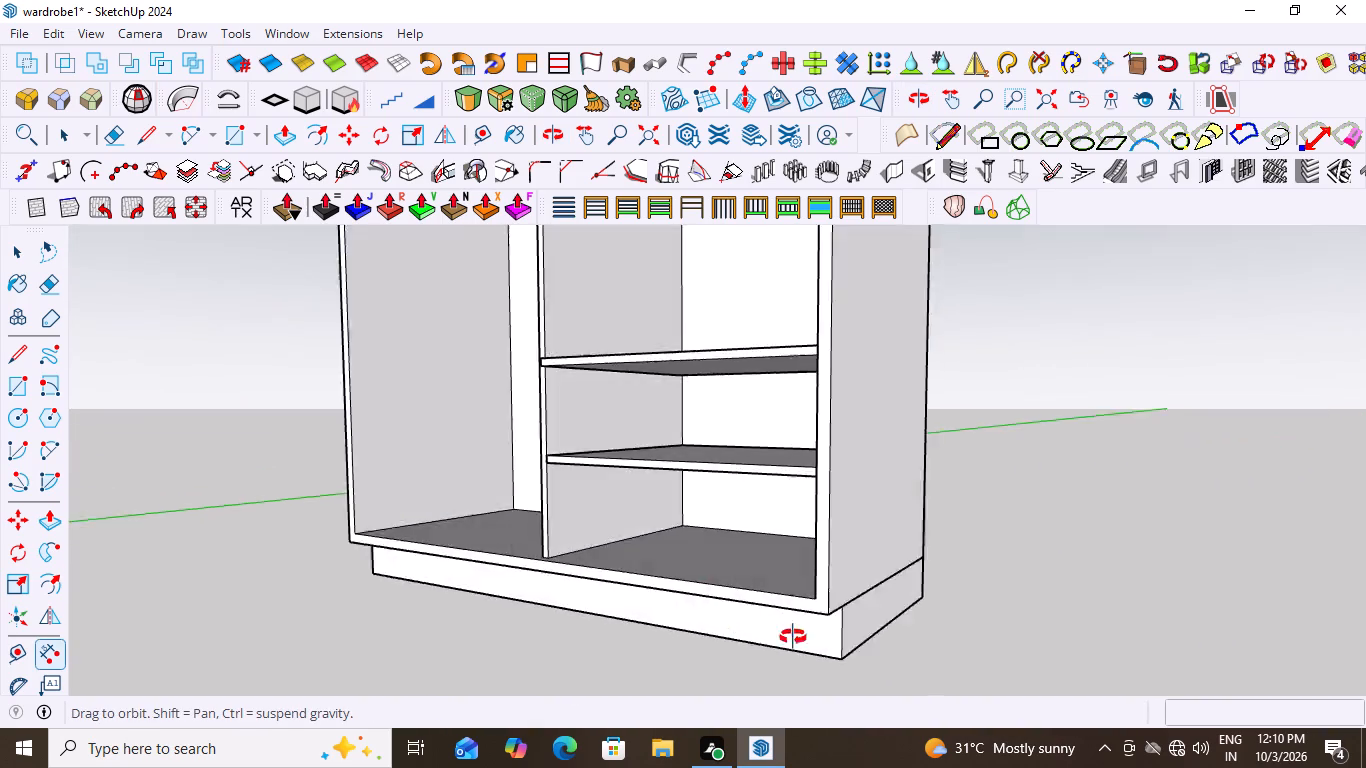
# Examine both shelves and their front corners in the right compartment from front, raised and side views.
pyautogui.moveTo(793, 637); pyautogui.dragTo(948, 648, button='middle')
pyautogui.moveTo(897, 647); pyautogui.dragTo(841, 652, button='middle')
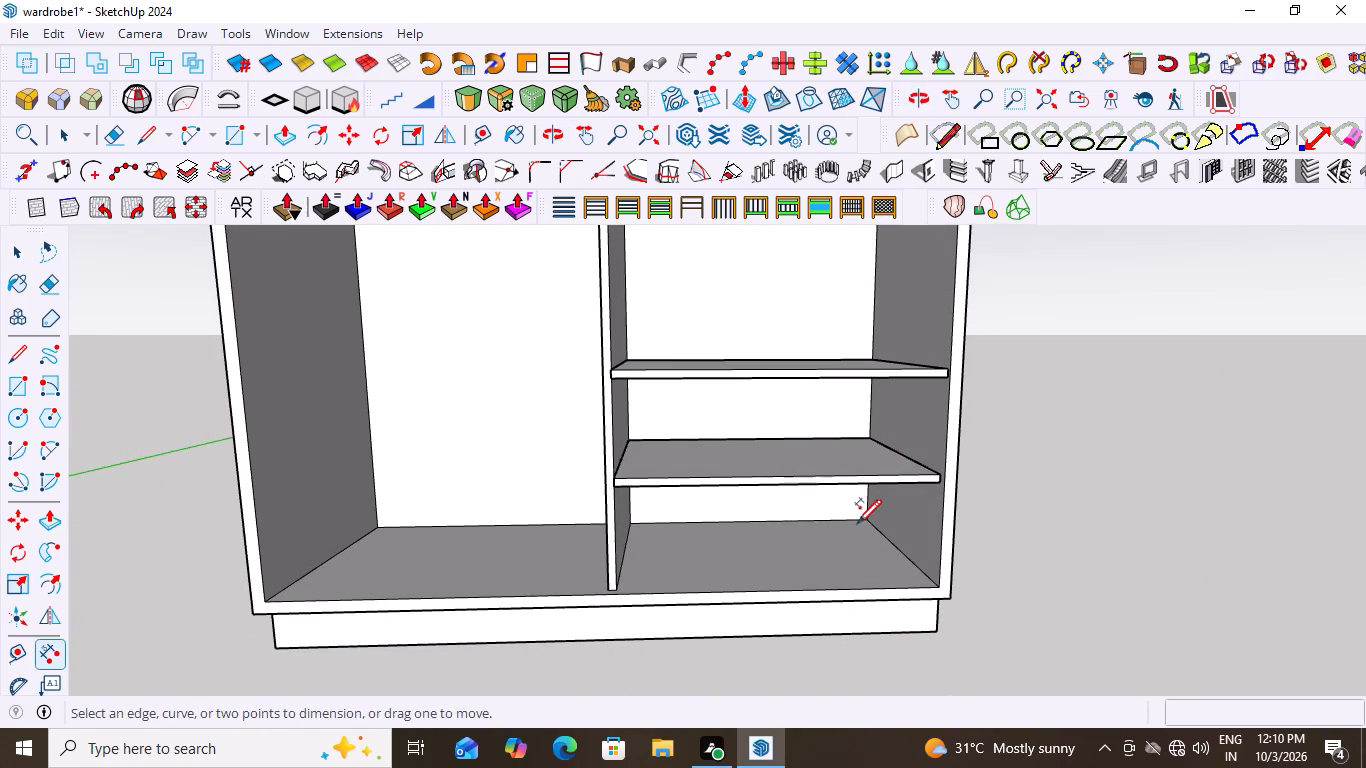
pyautogui.moveTo(855, 529); pyautogui.dragTo(846, 613, button='middle')
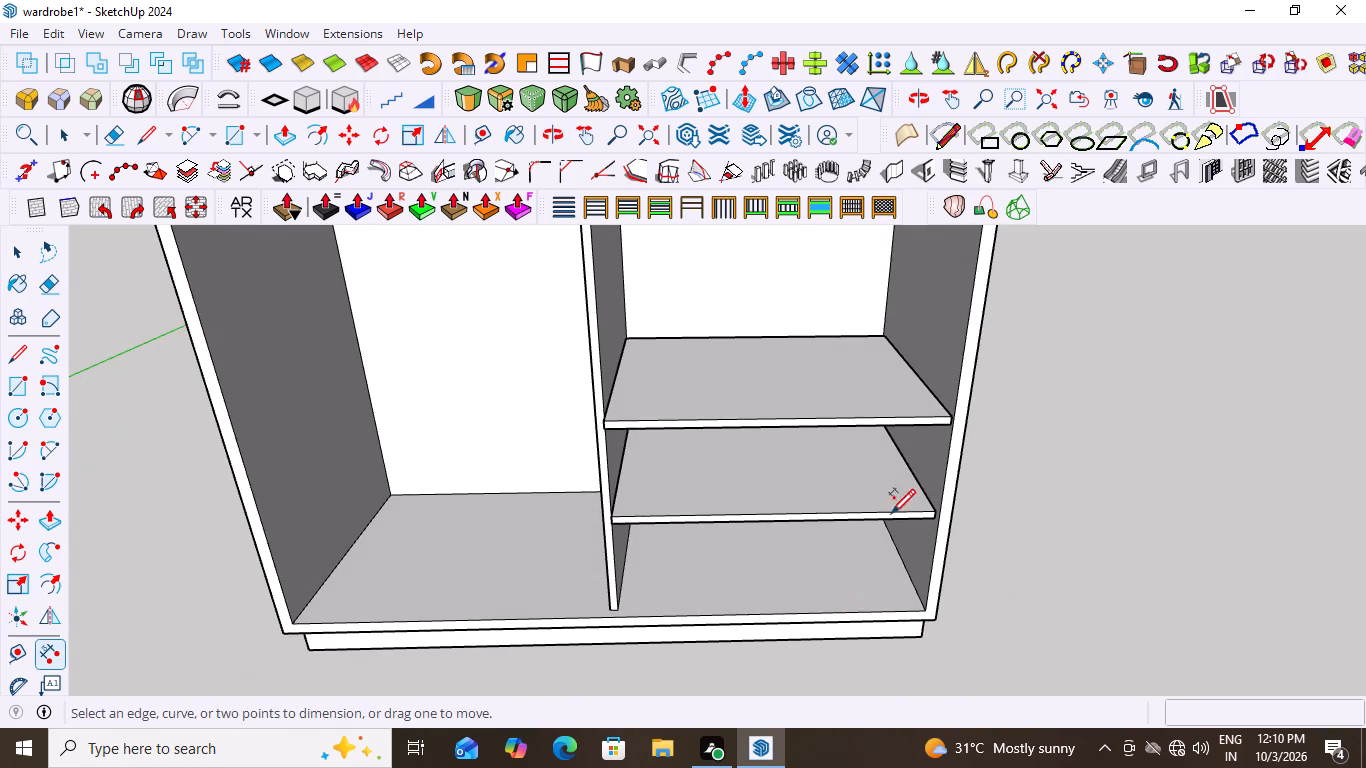
pyautogui.scroll(9, 628, 446)
pyautogui.moveTo(611, 431); pyautogui.dragTo(628, 427, button='middle')
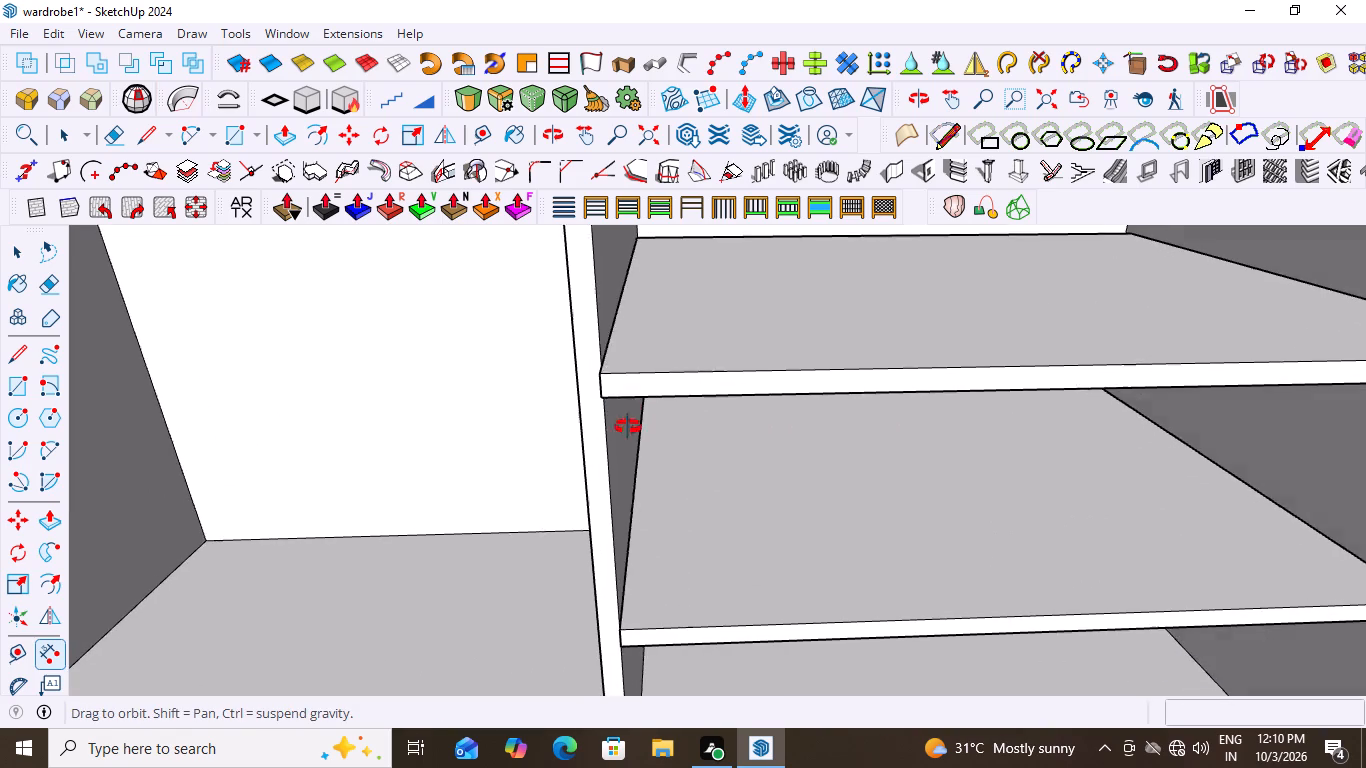
pyautogui.moveTo(628, 427); pyautogui.dragTo(665, 422, button='middle')
pyautogui.moveTo(665, 422); pyautogui.dragTo(498, 415, button='middle')
pyautogui.scroll(-10, 497, 415)
pyautogui.moveTo(733, 544); pyautogui.dragTo(817, 548, button='middle')
pyautogui.scroll(13, 891, 468)
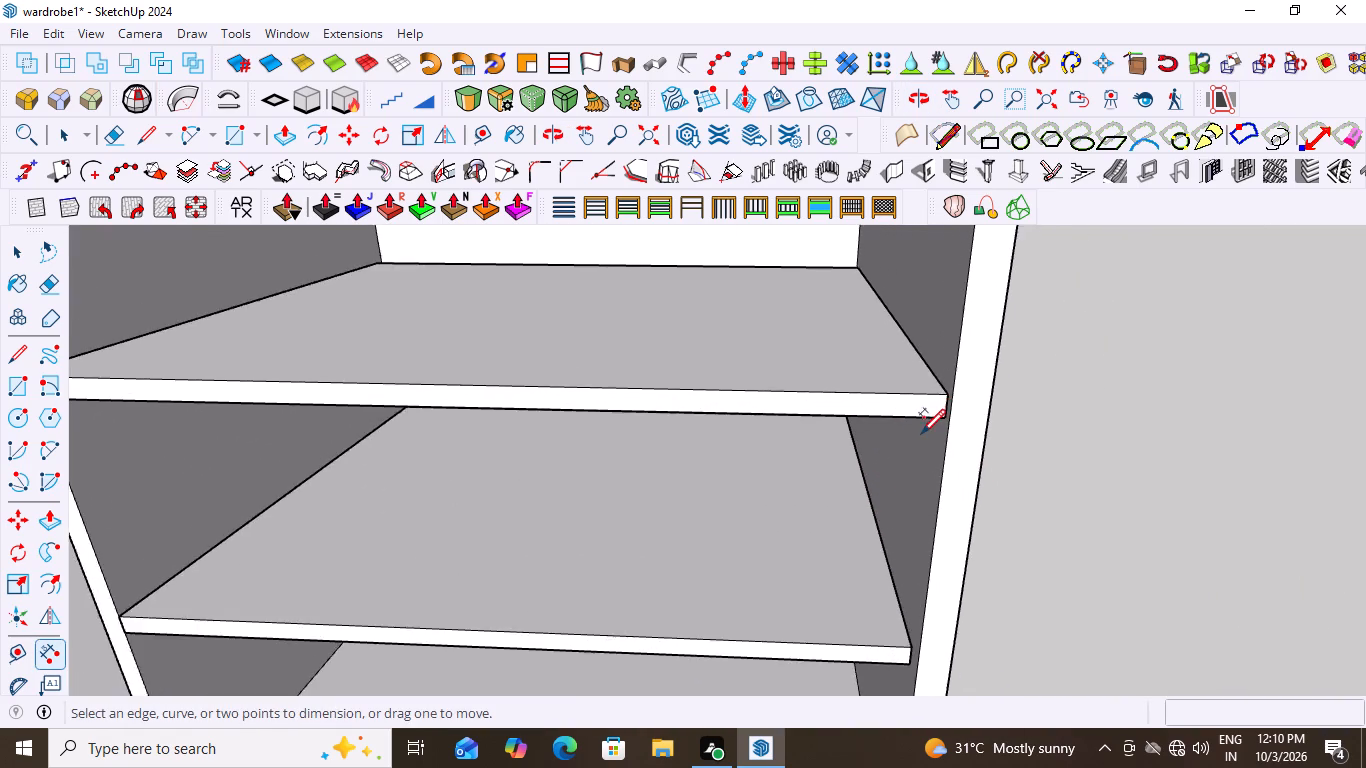
pyautogui.scroll(2, 921, 432)
pyautogui.scroll(-11, 937, 426)
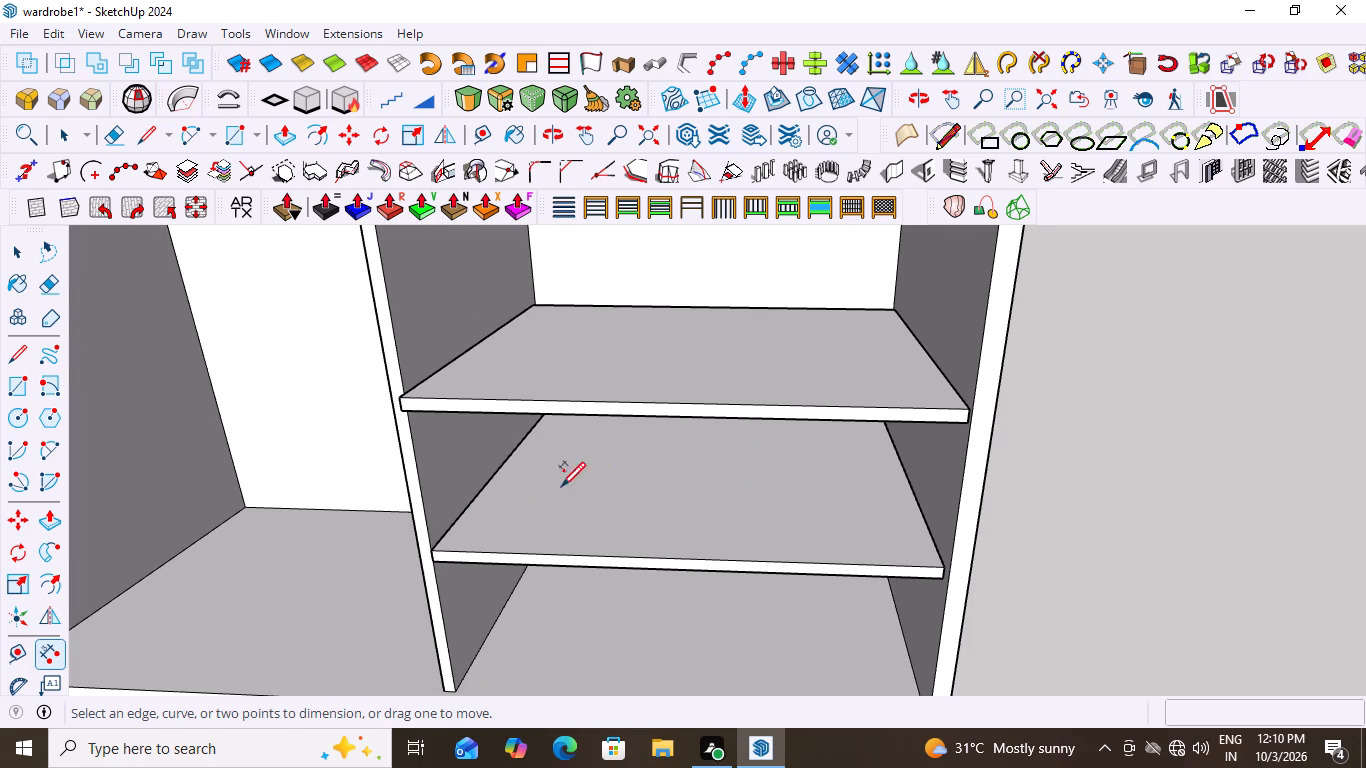
pyautogui.moveTo(569, 613); pyautogui.dragTo(653, 536, button='middle')
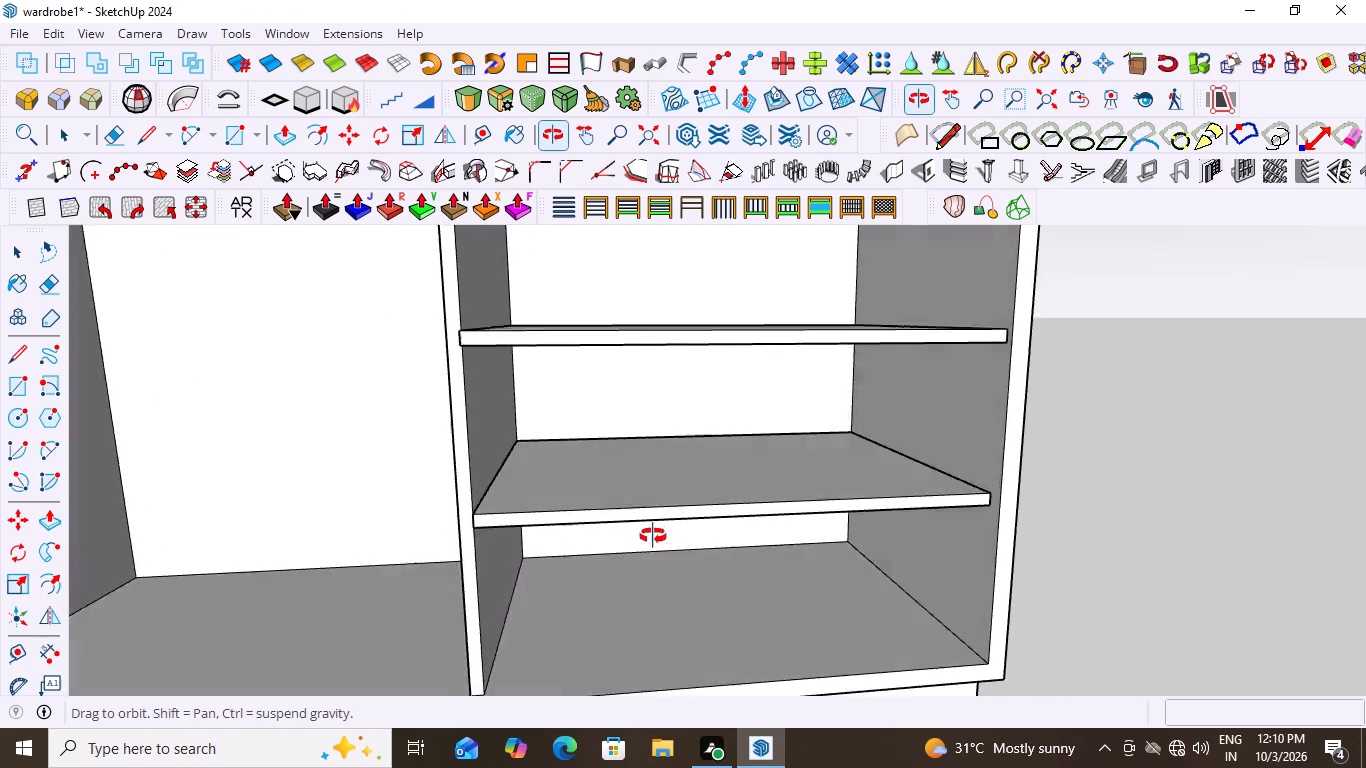
pyautogui.moveTo(653, 536); pyautogui.dragTo(779, 585, button='middle')
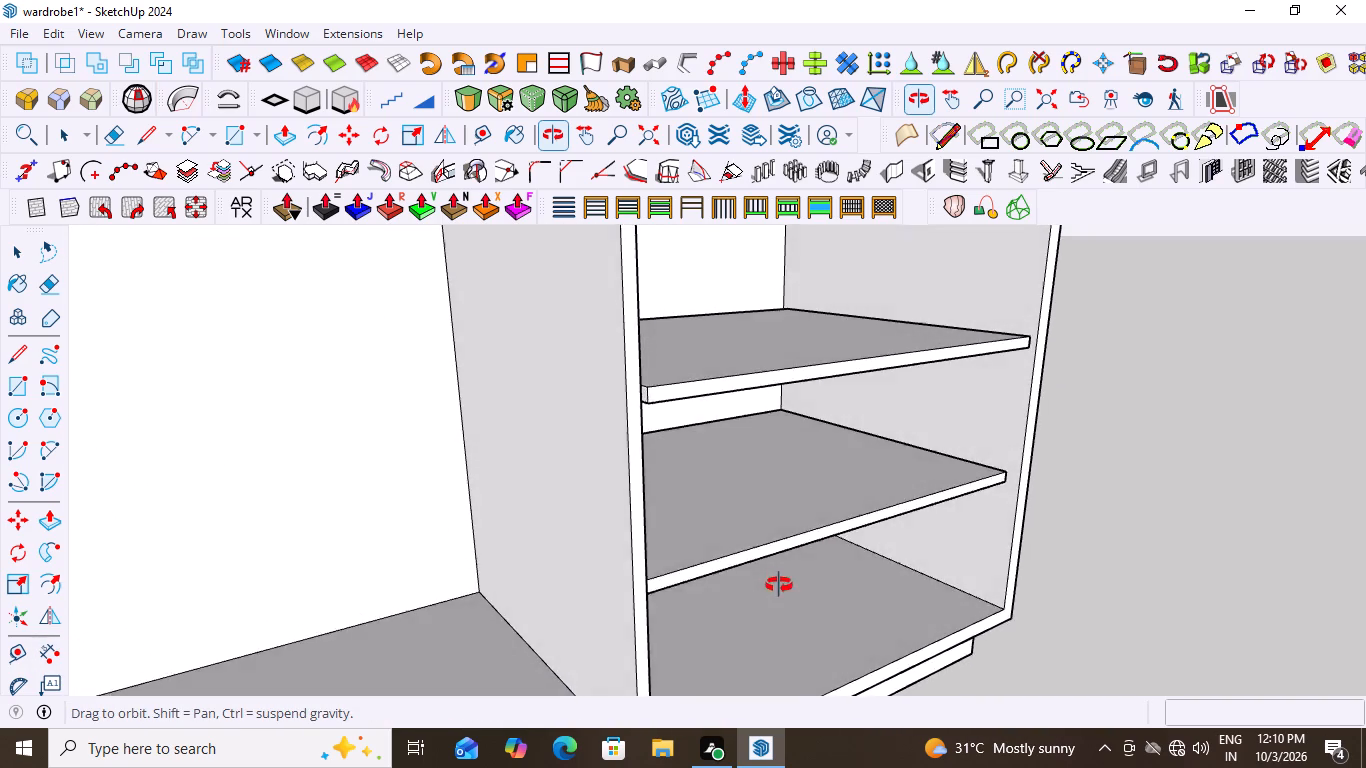
pyautogui.moveTo(779, 585); pyautogui.dragTo(643, 566, button='middle')
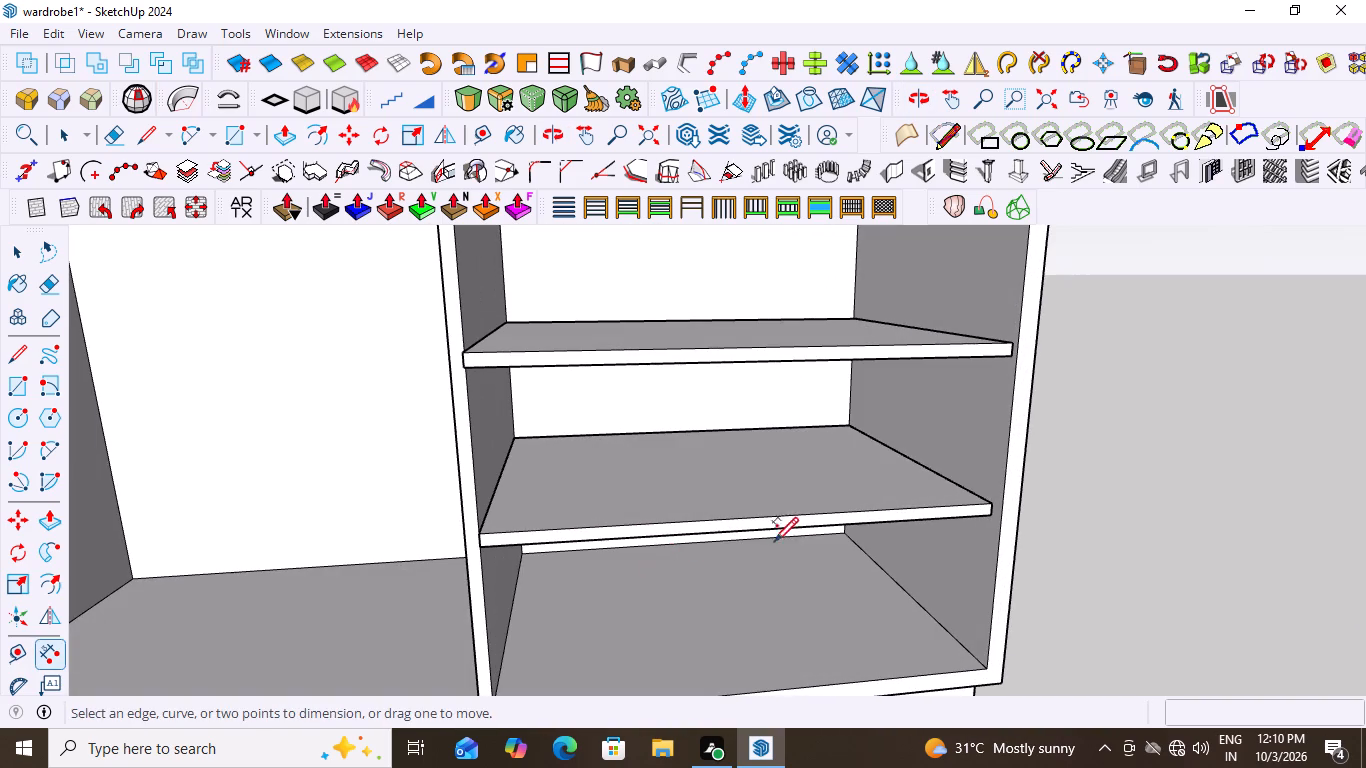
# Delete the upper shelf in the right compartment.
pyautogui.press('space')
pyautogui.click(784, 367)
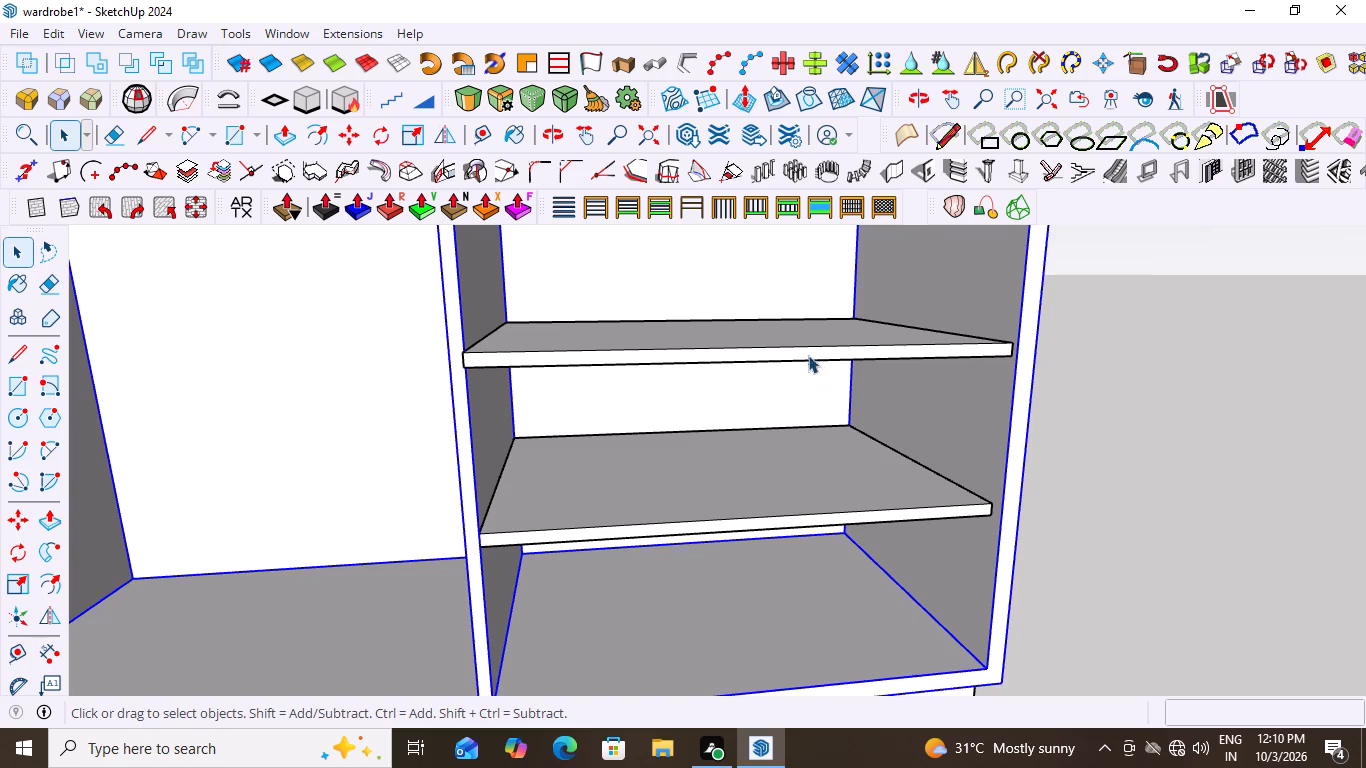
pyautogui.click(804, 352)
pyautogui.click(1265, 355)
pyautogui.click(851, 343)
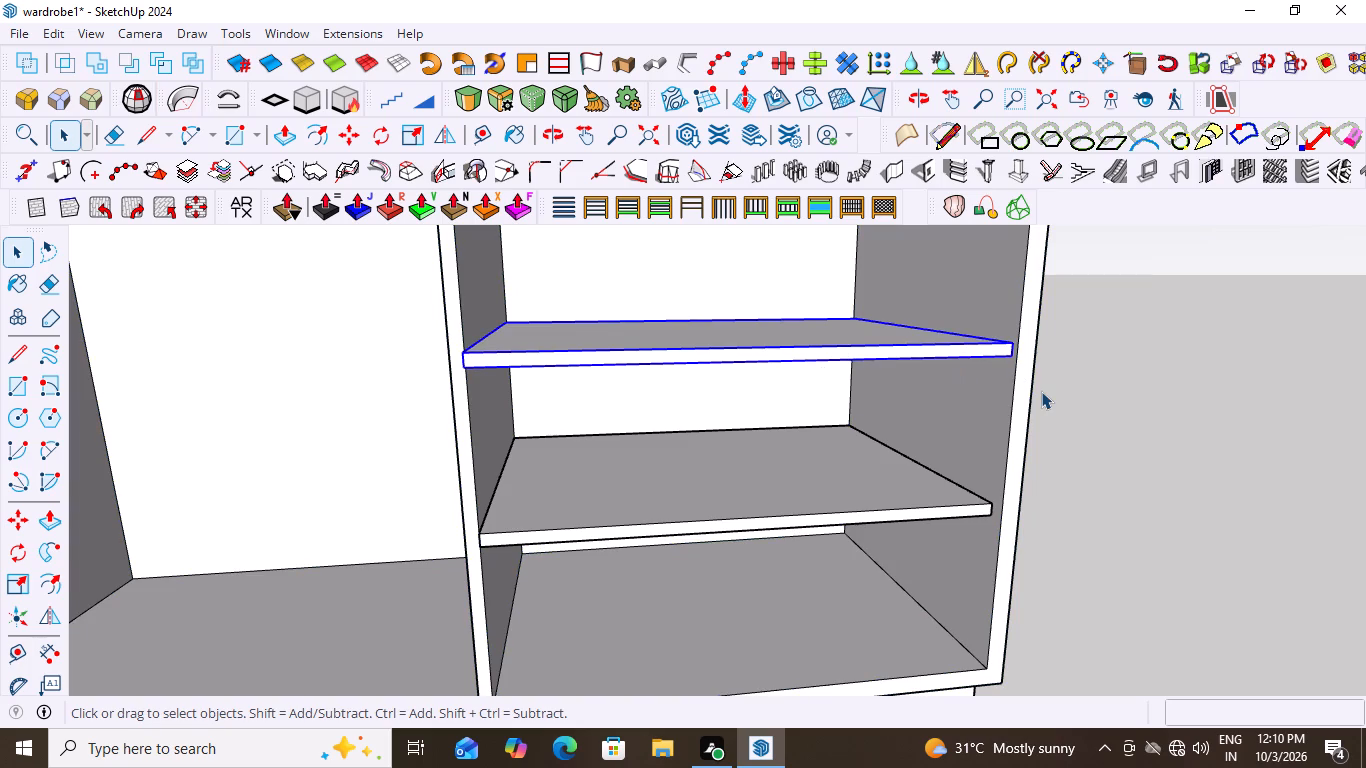
pyautogui.press('Delete')
# Copy the remaining shelf straight up by 1'1" from its front bottom corner beside the wardrobe's right side panel.
pyautogui.click(916, 500)
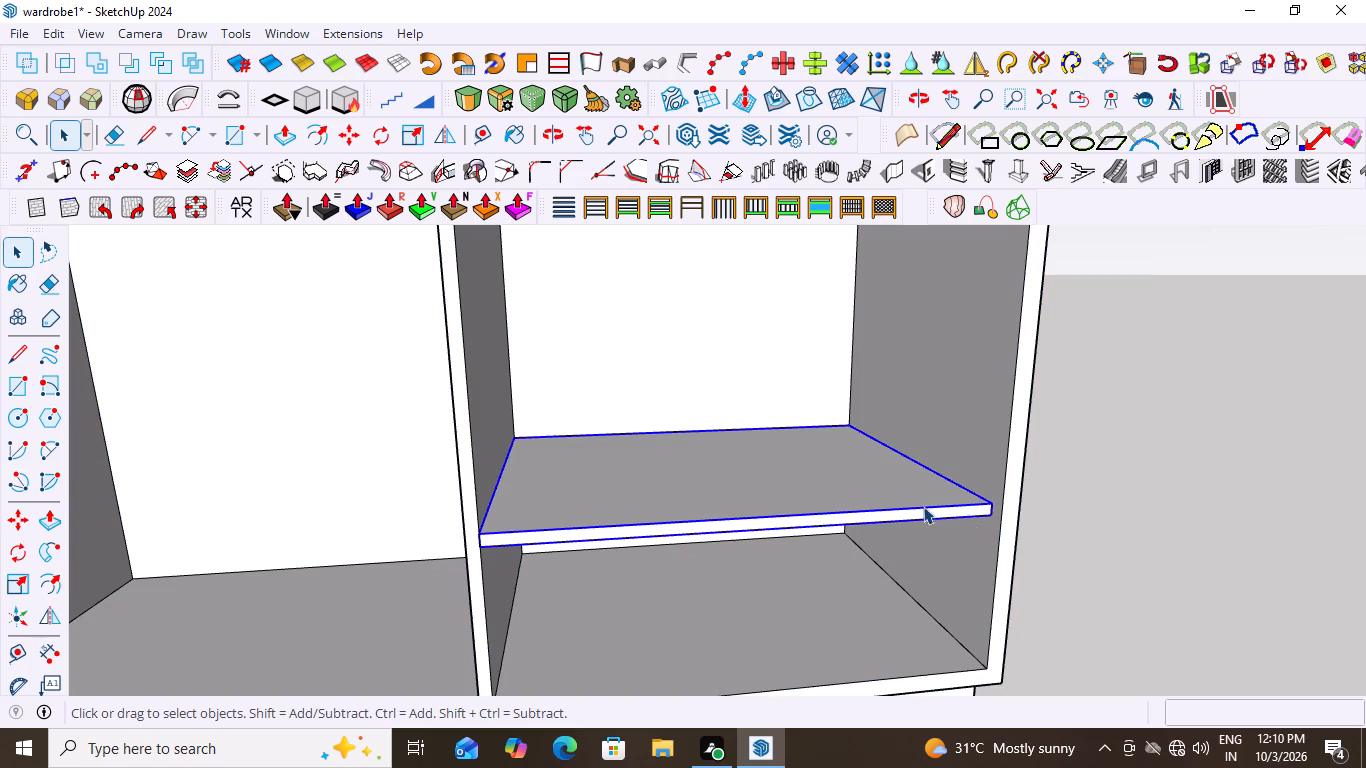
pyautogui.press('m')
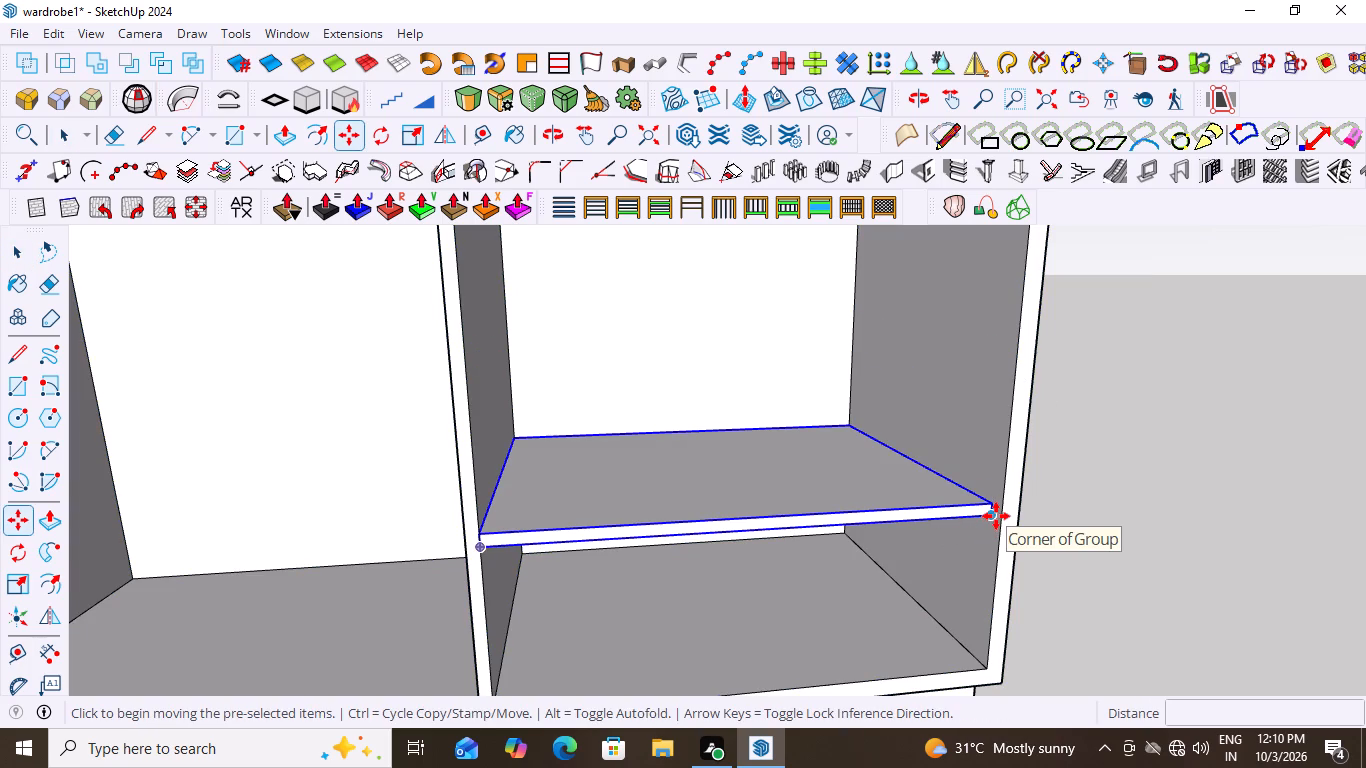
pyautogui.click(996, 516)
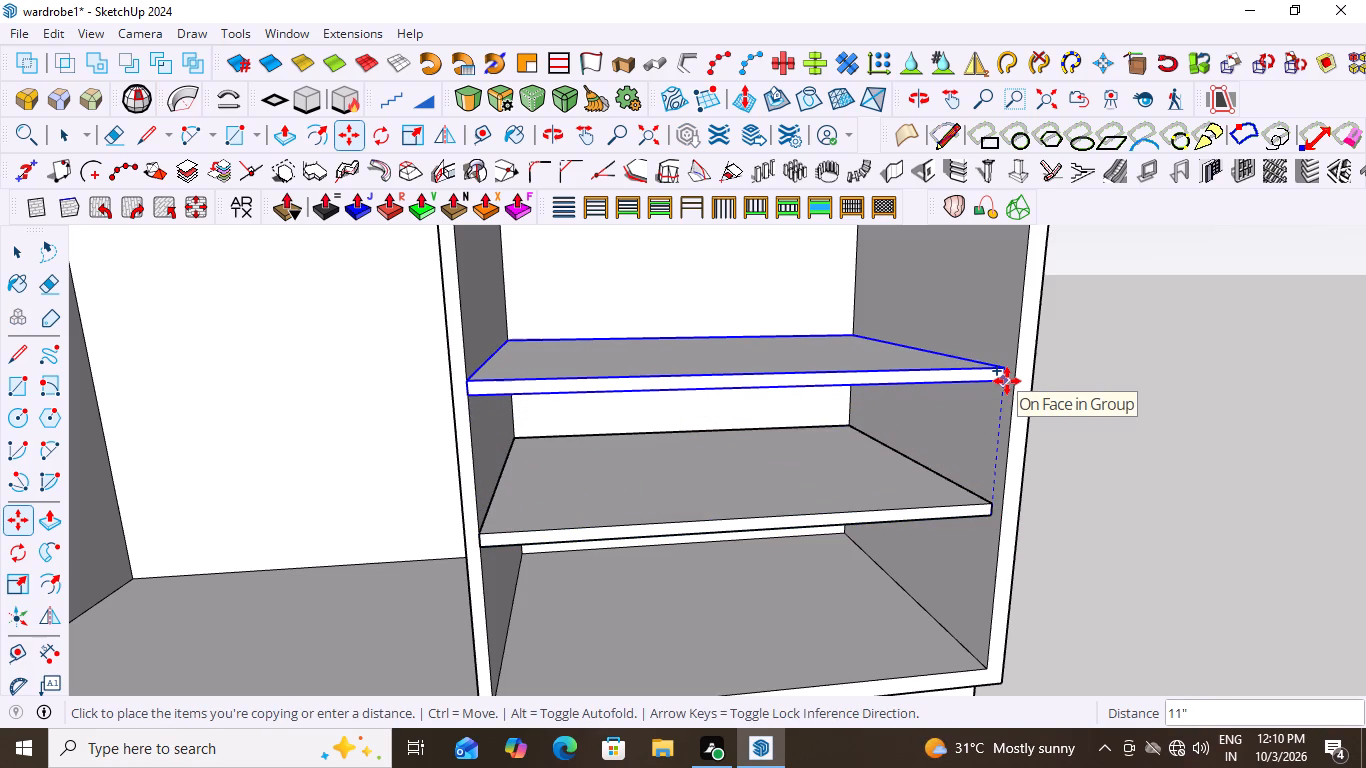
pyautogui.press('1')
pyautogui.press("'")
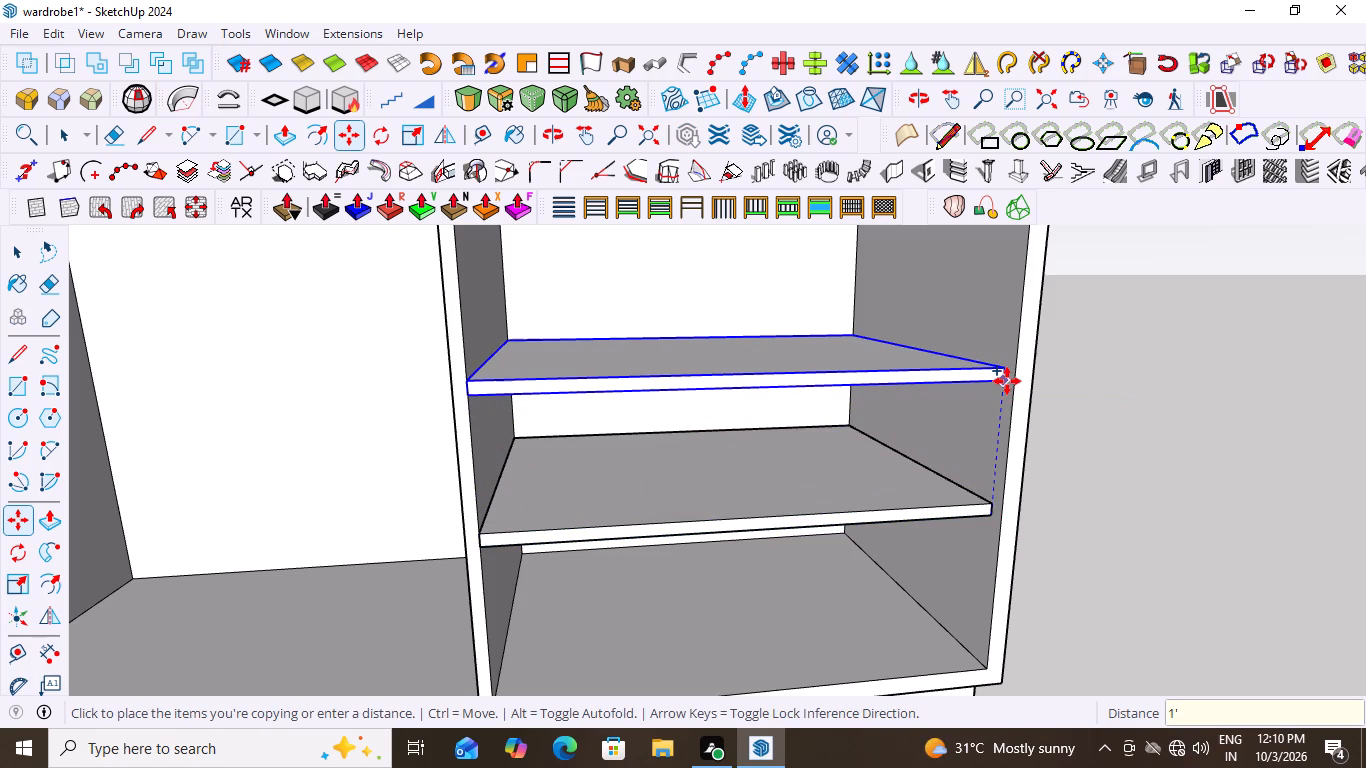
pyautogui.press('1')
pyautogui.hotkey('shift', '"')
pyautogui.press('Return')
pyautogui.press('space')
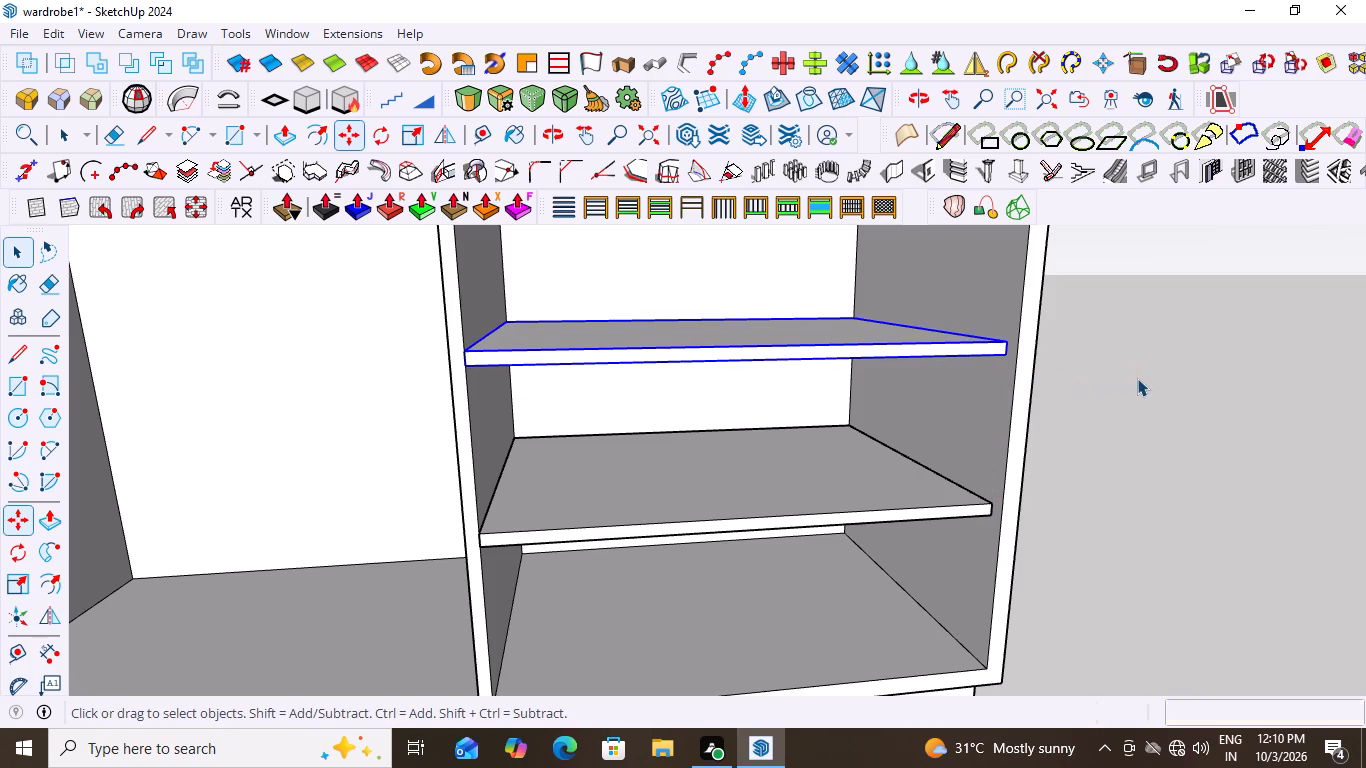
pyautogui.click(1145, 376)
# Examine the spacing of the two shelves within the whole wardrobe from the front and from above.
pyautogui.scroll(-1, 1051, 467)
pyautogui.moveTo(616, 431); pyautogui.dragTo(693, 441, button='middle')
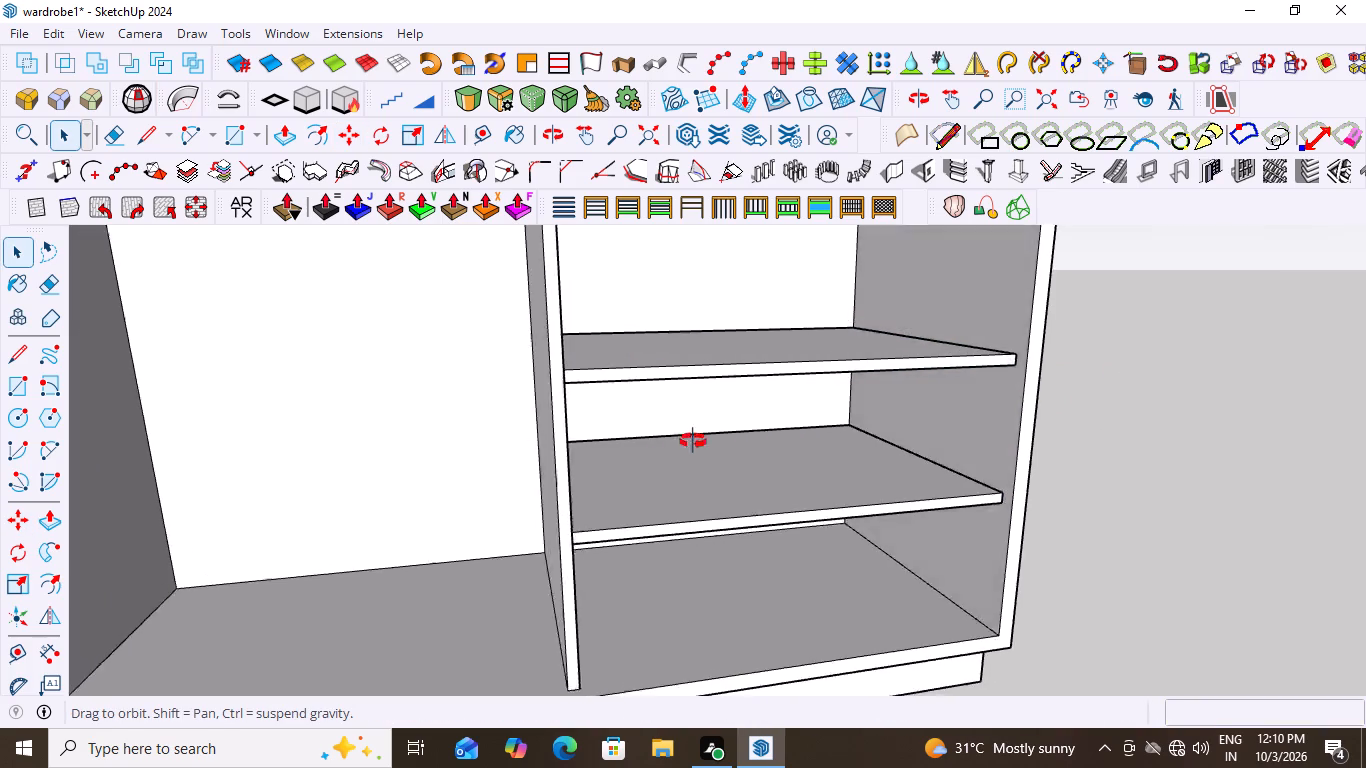
pyautogui.moveTo(693, 441); pyautogui.dragTo(599, 431, button='middle')
pyautogui.scroll(-3, 599, 431)
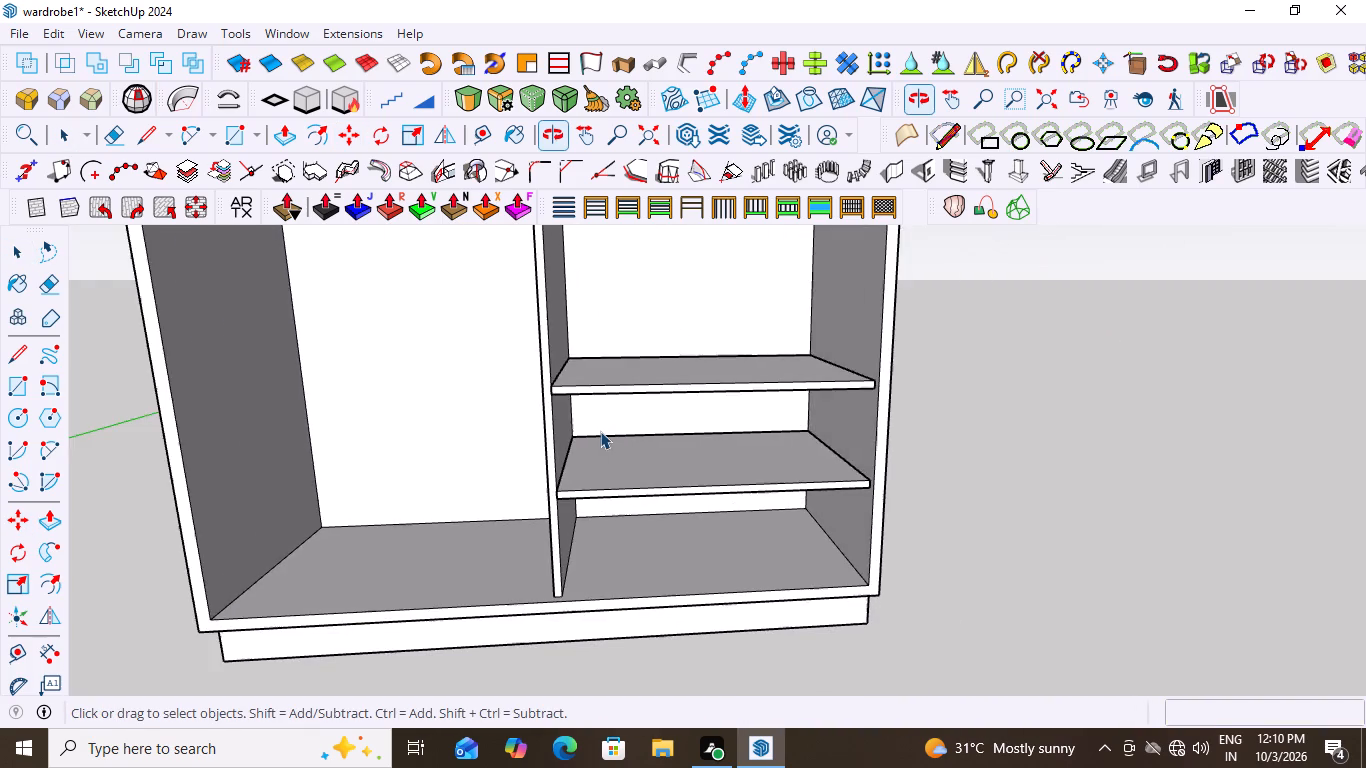
pyautogui.scroll(-3, 601, 433)
pyautogui.scroll(1, 701, 432)
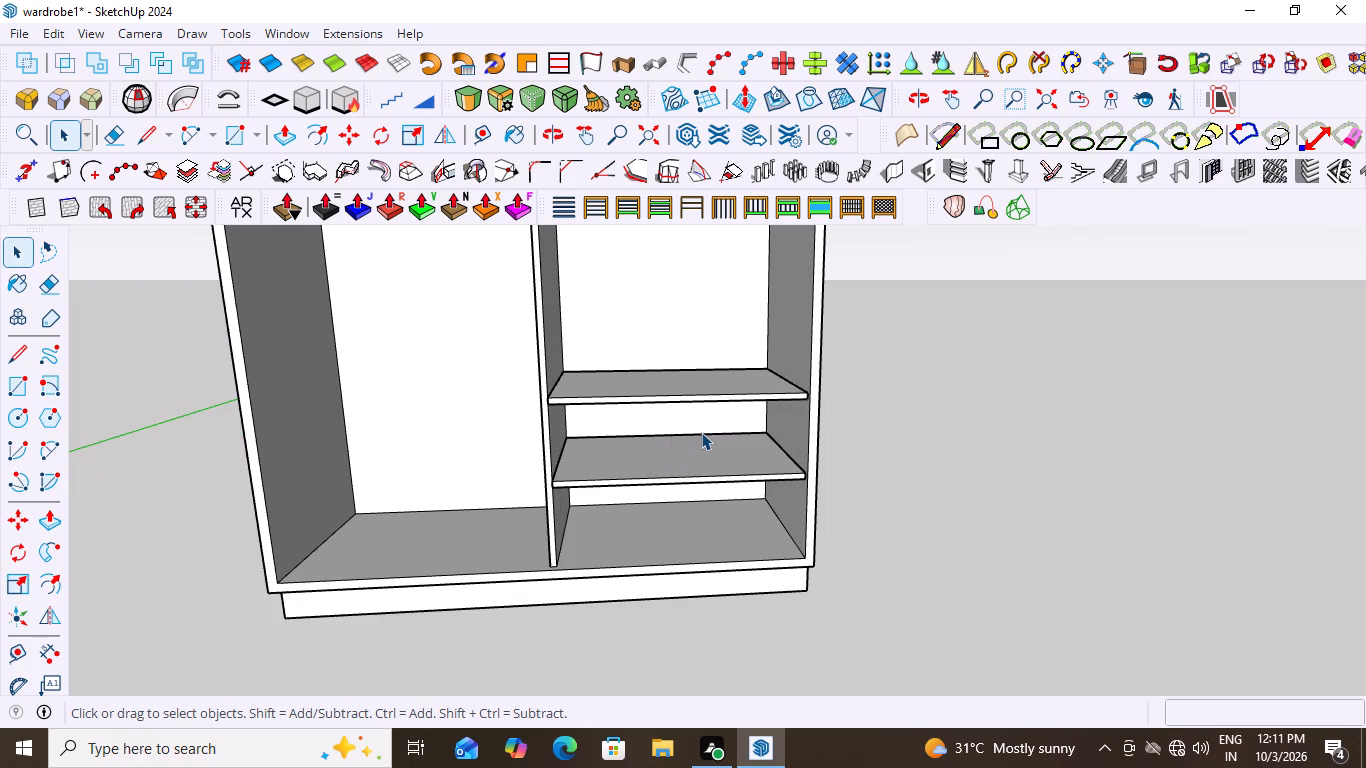
pyautogui.scroll(-4, 675, 440)
pyautogui.moveTo(691, 418); pyautogui.dragTo(591, 380, button='middle')
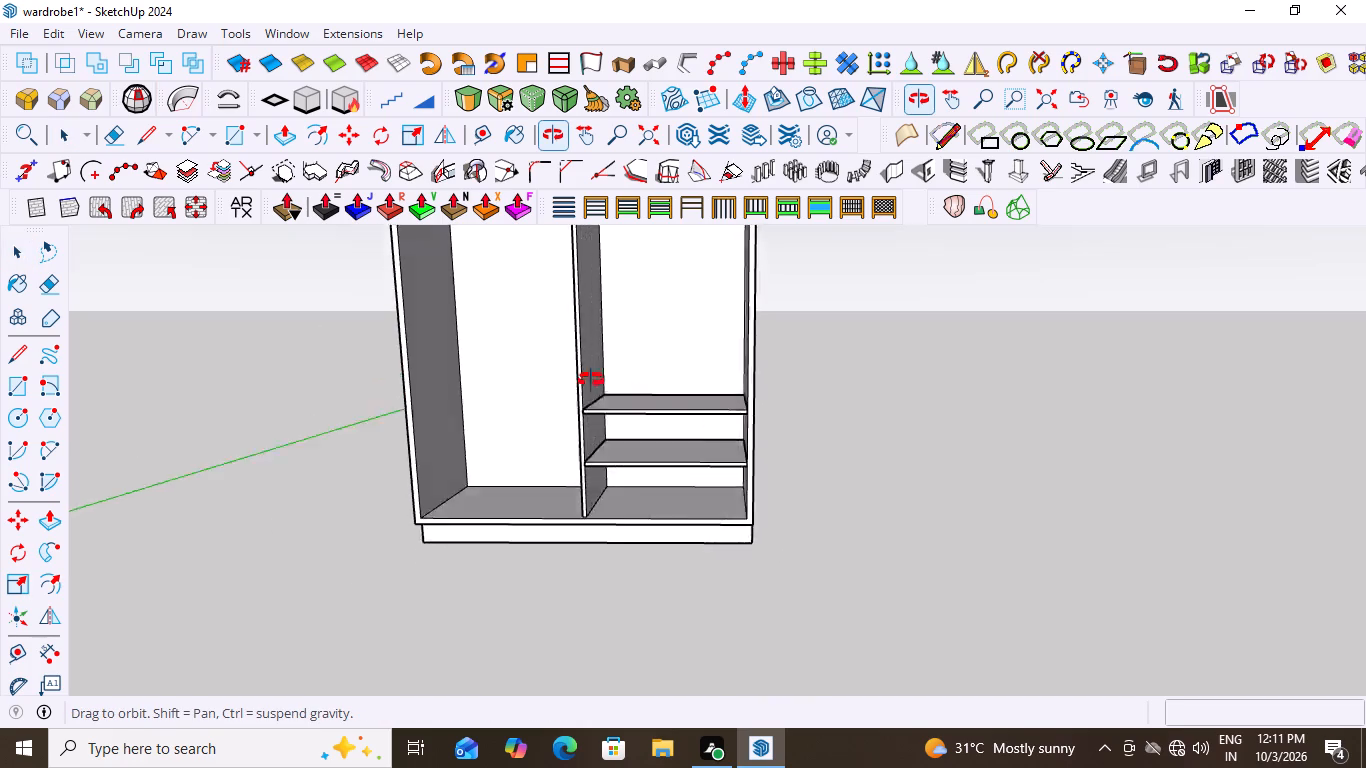
pyautogui.moveTo(591, 380); pyautogui.dragTo(644, 372, button='middle')
pyautogui.scroll(3, 644, 372)
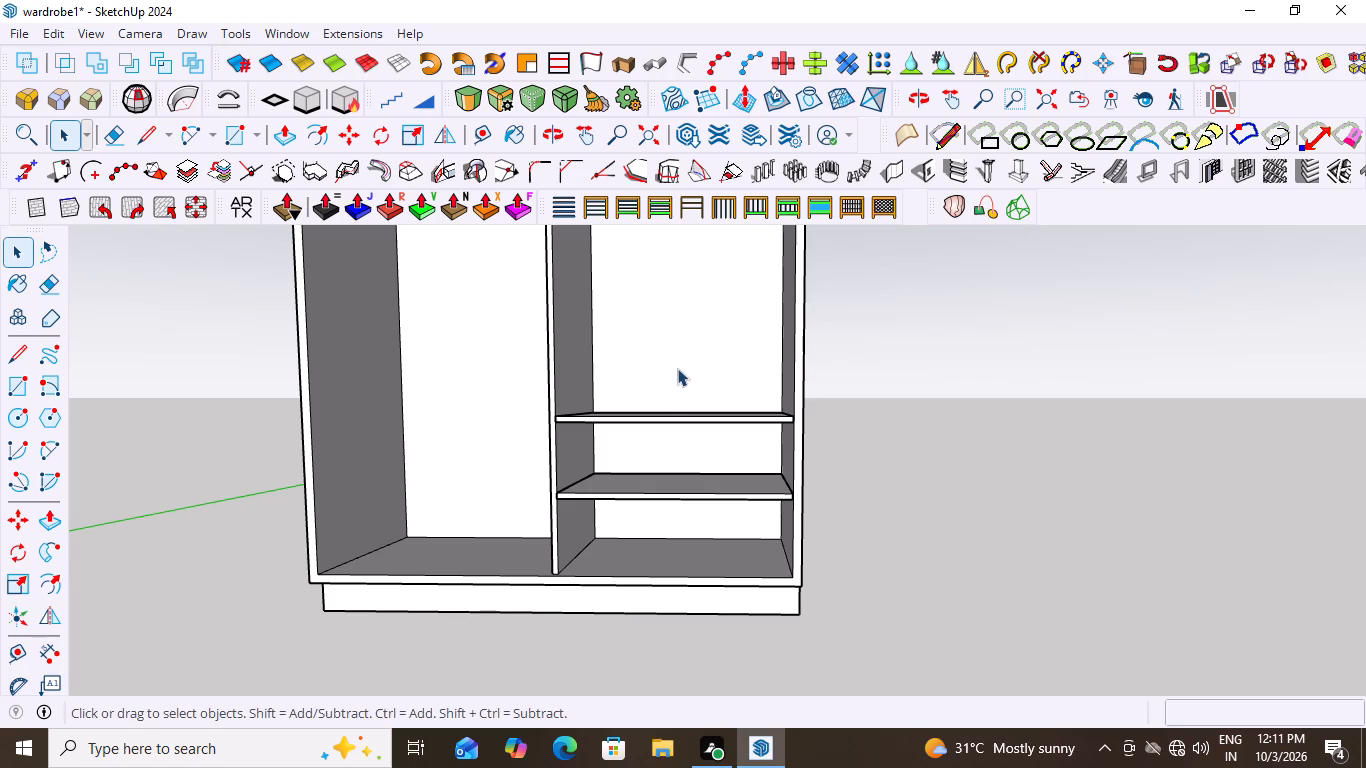
pyautogui.scroll(-8, 656, 399)
pyautogui.scroll(3, 661, 360)
pyautogui.moveTo(661, 357); pyautogui.dragTo(667, 420, button='middle')
pyautogui.scroll(-2, 667, 420)
pyautogui.scroll(3, 628, 358)
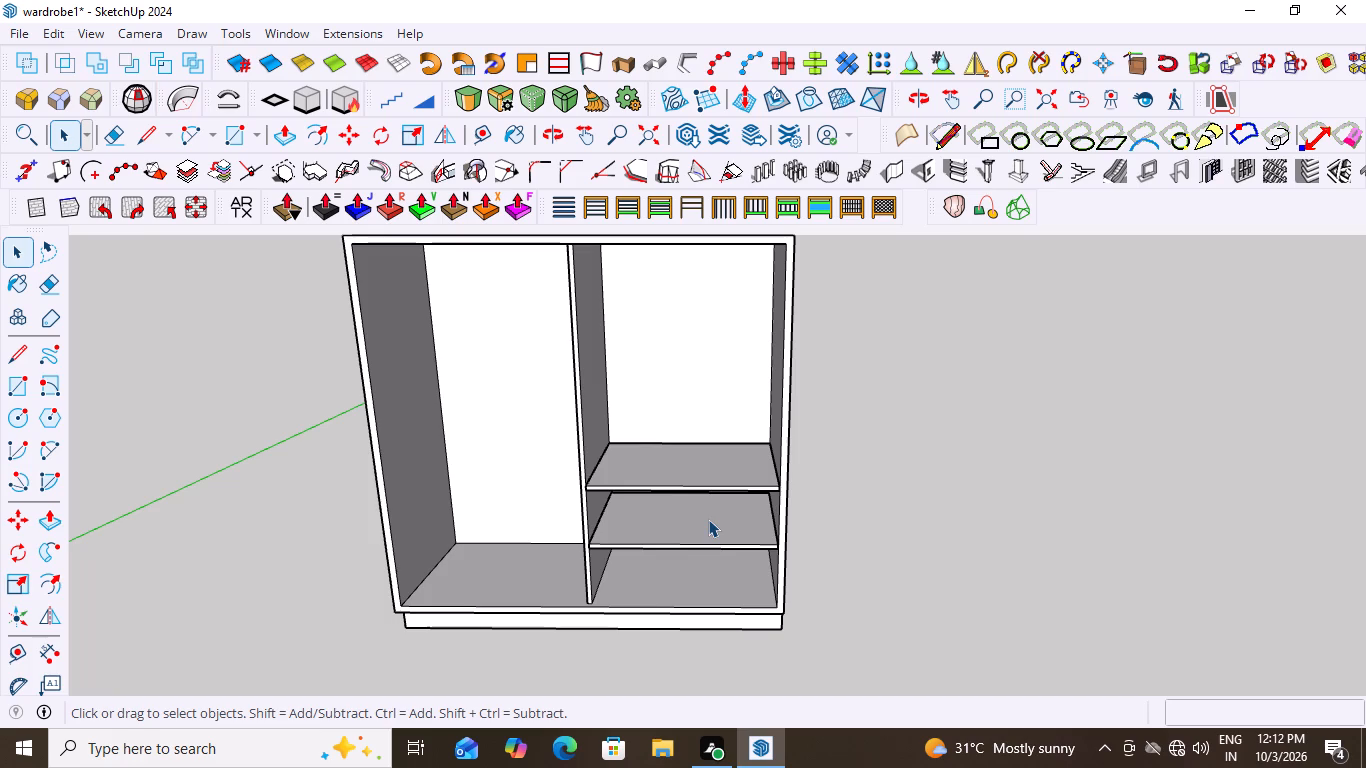
pyautogui.scroll(-2, 668, 532)
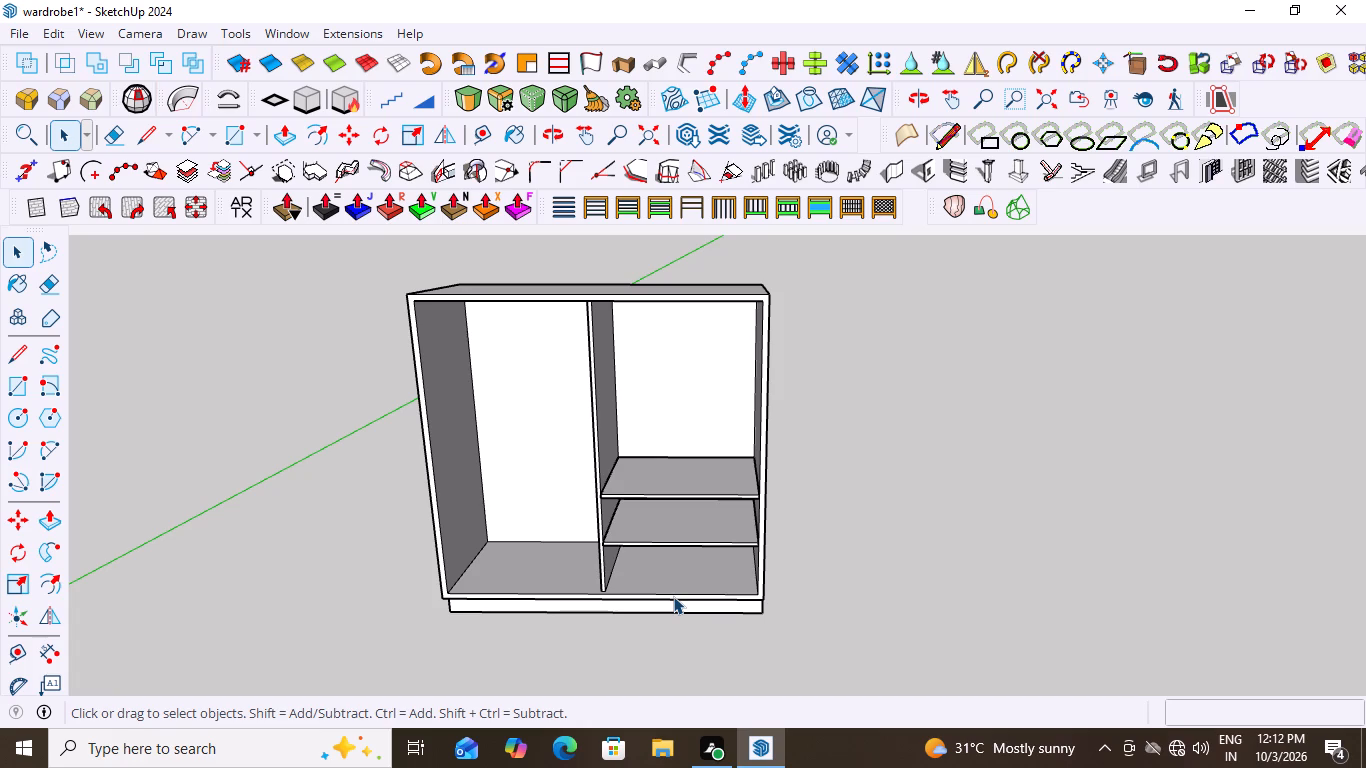
# Copy the upper shelf in the right compartment straight up by 8" from its front bottom corner.
pyautogui.scroll(2, 713, 545)
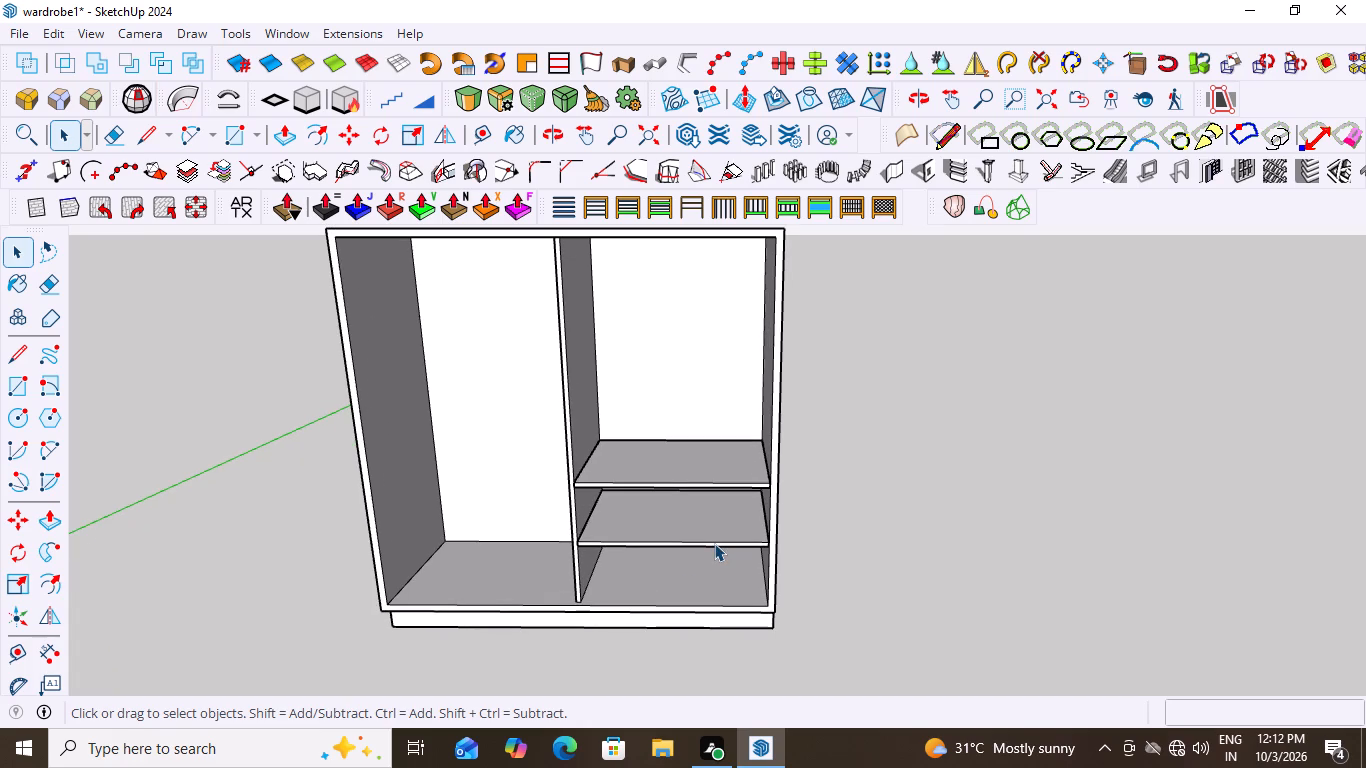
pyautogui.scroll(2, 770, 463)
pyautogui.click(739, 474)
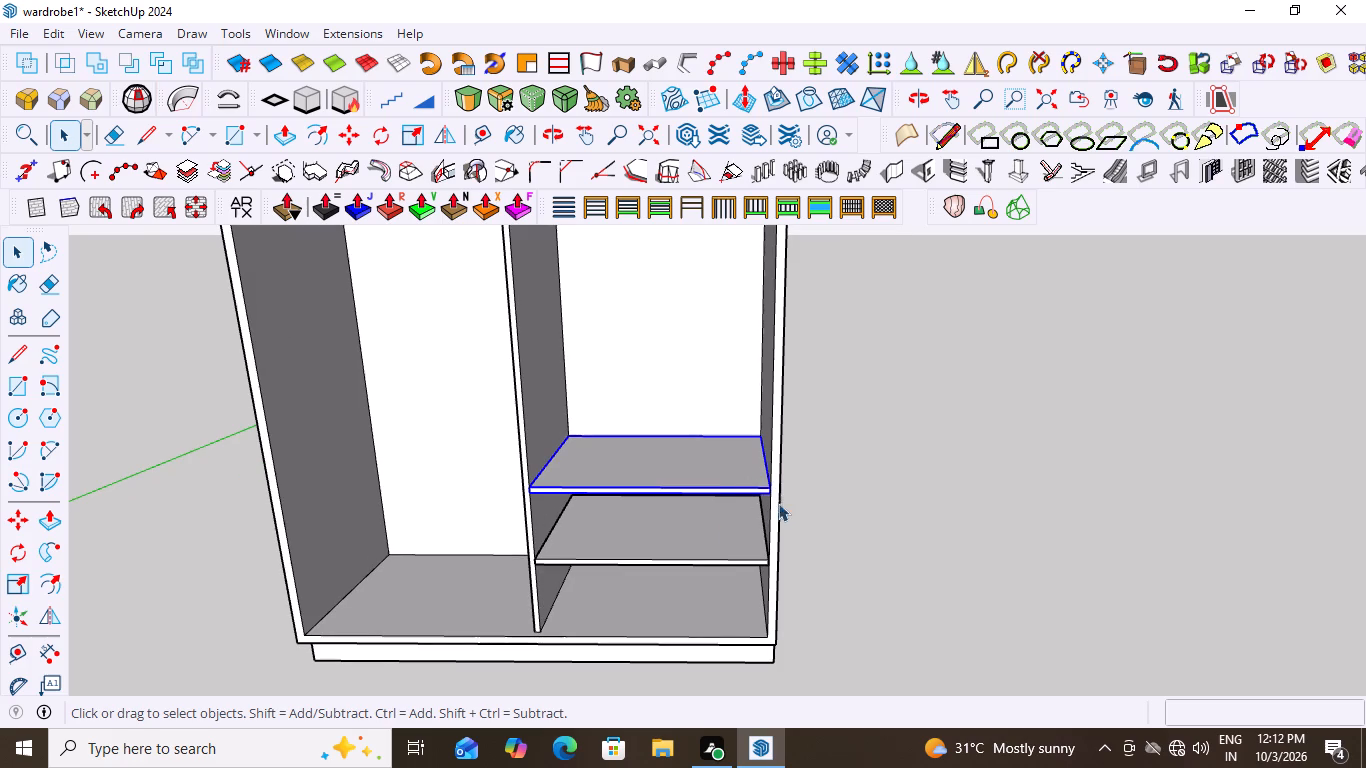
pyautogui.press('m')
pyautogui.scroll(9, 760, 508)
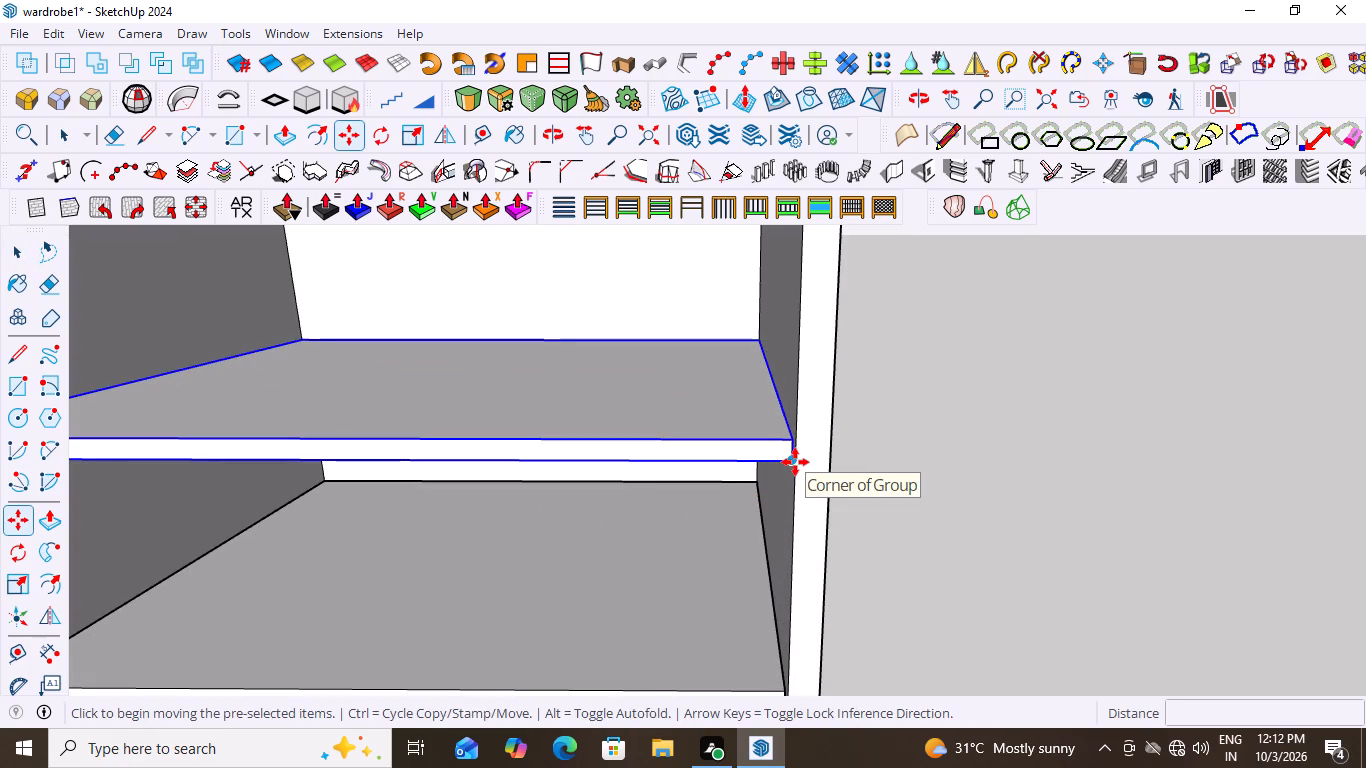
pyautogui.click(795, 462)
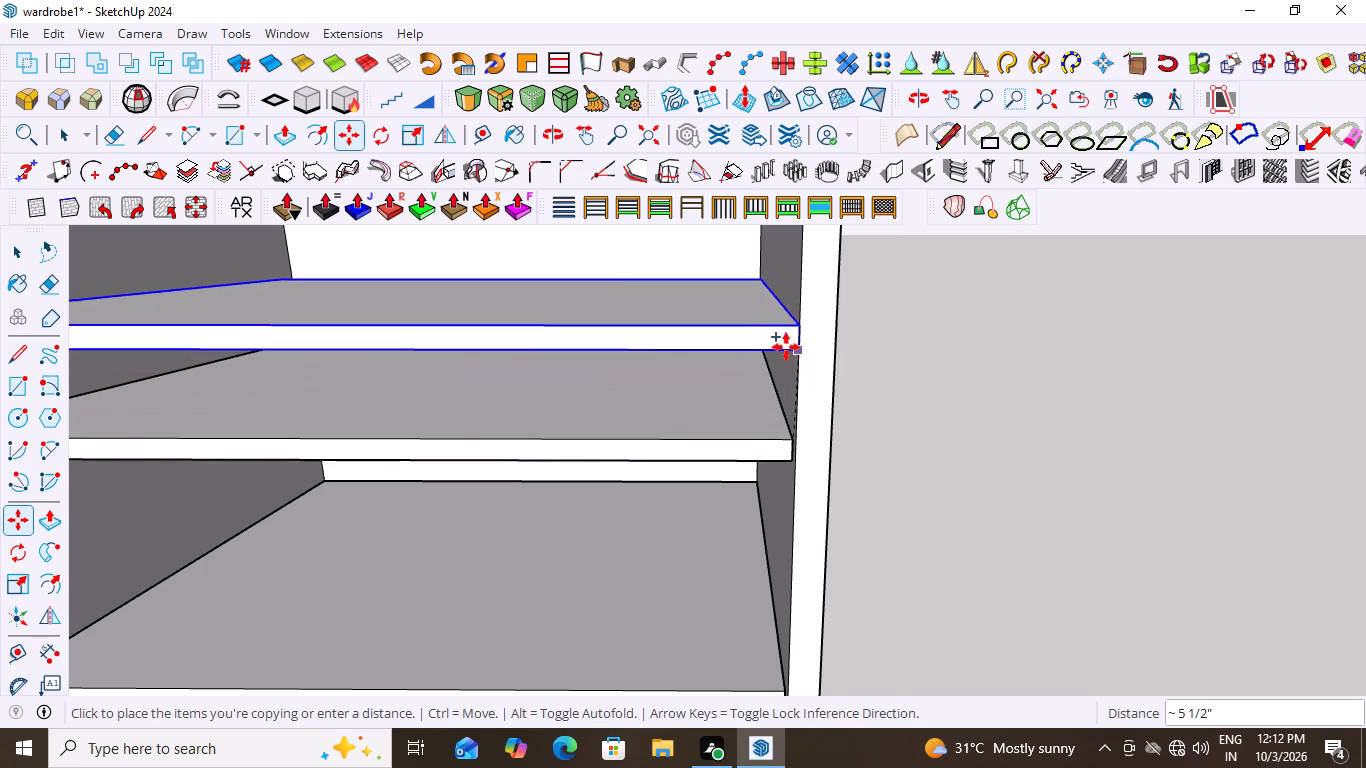
pyautogui.scroll(-12, 786, 347)
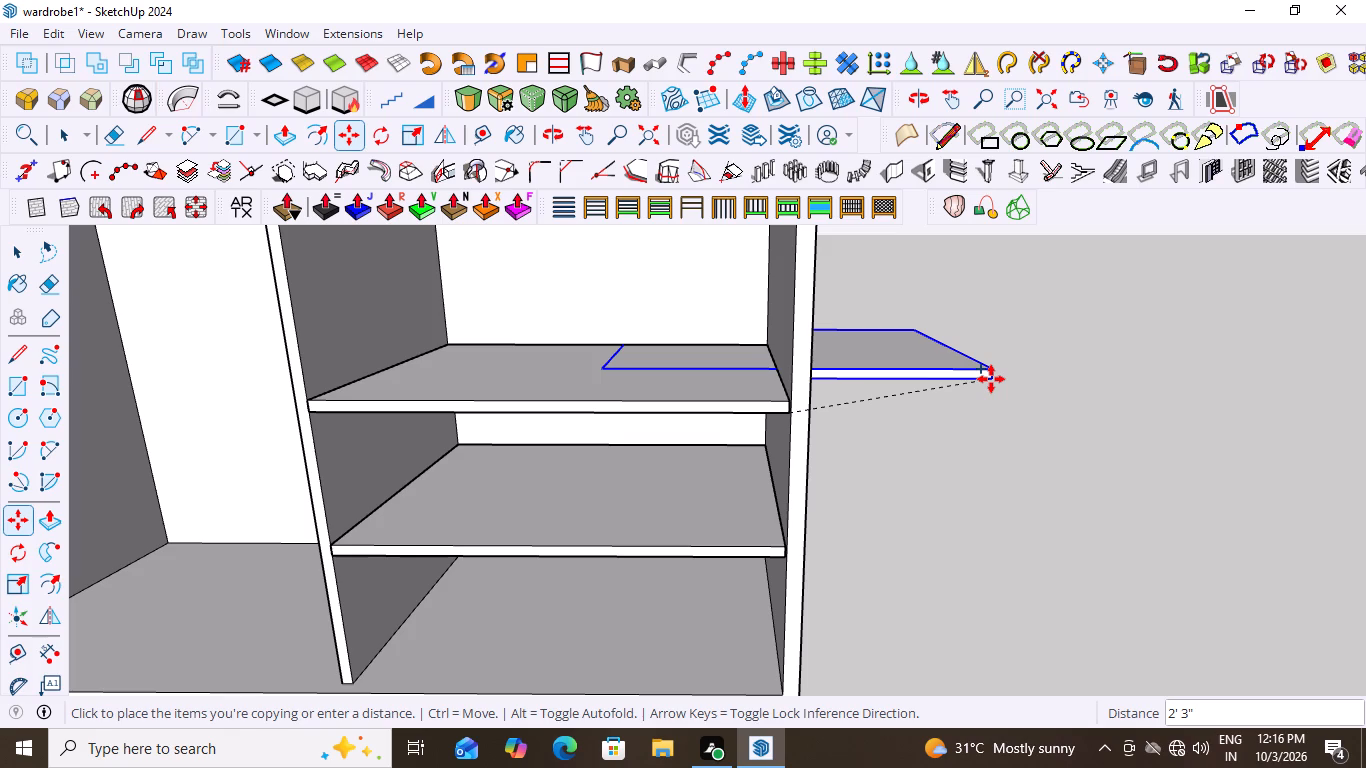
pyautogui.scroll(-11, 855, 476)
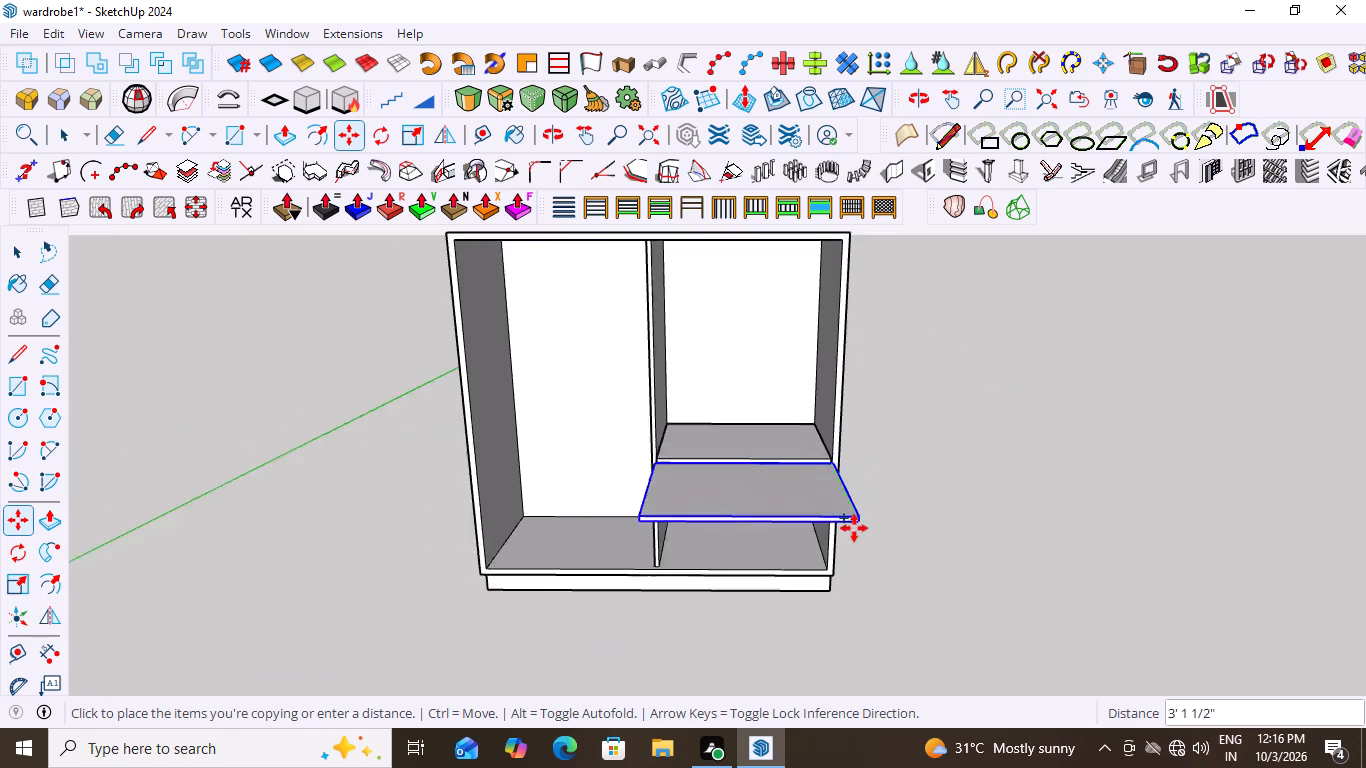
pyautogui.scroll(-1, 854, 528)
pyautogui.scroll(3, 843, 399)
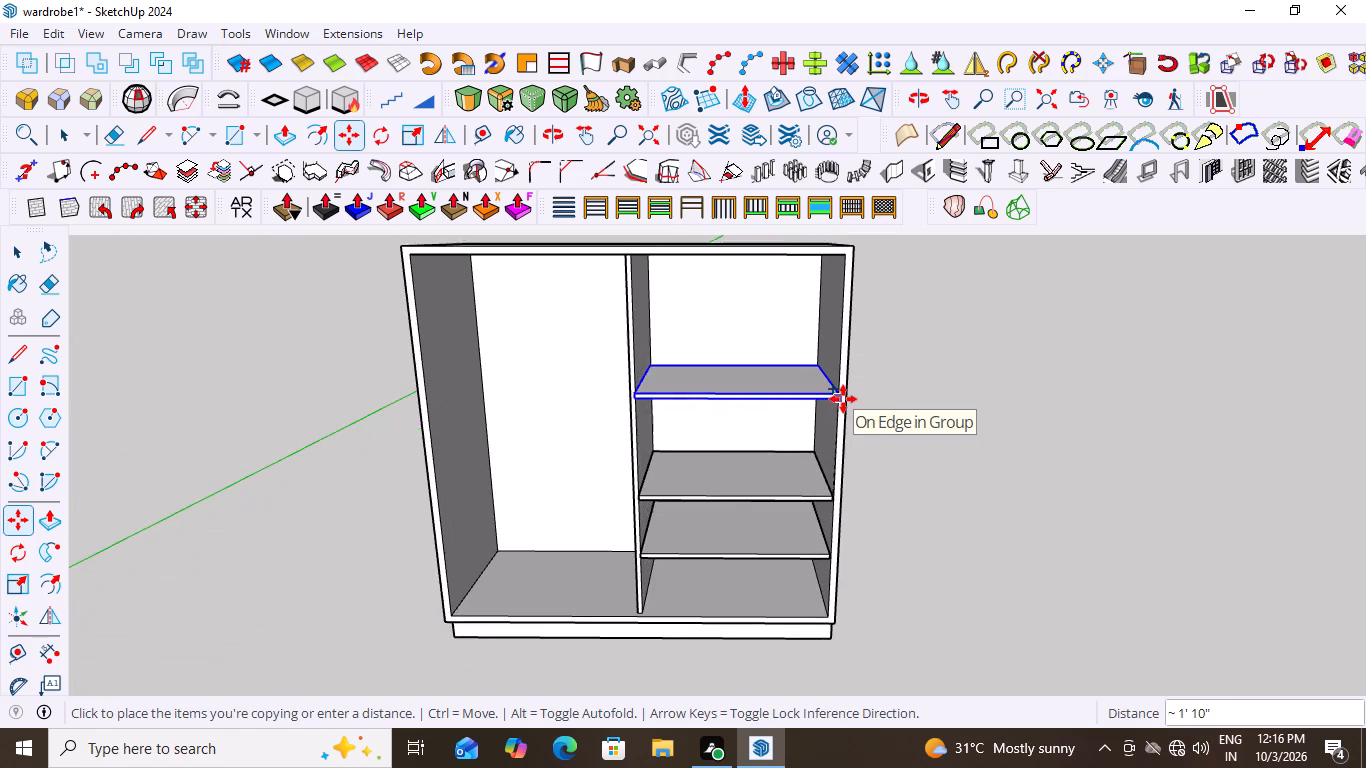
pyautogui.scroll(3, 843, 399)
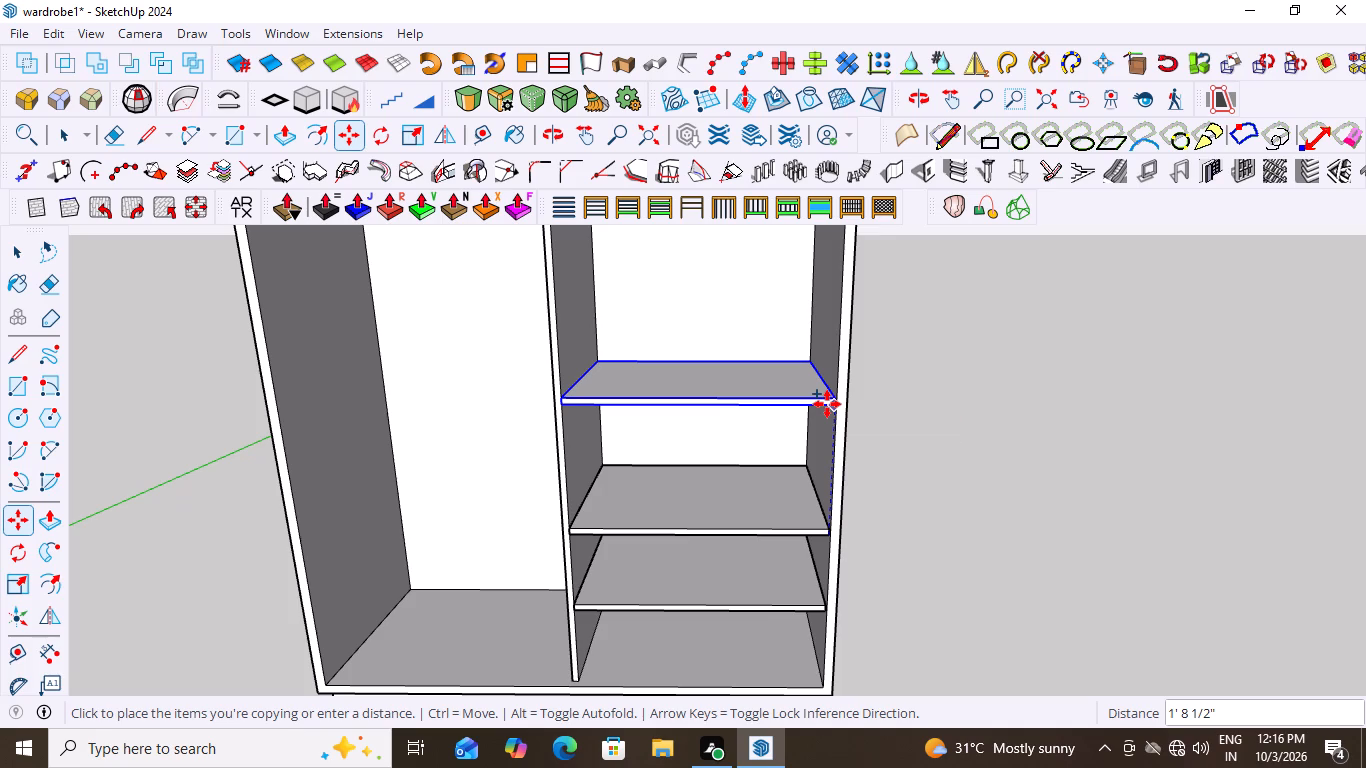
pyautogui.press('8')
pyautogui.hotkey('shift', '"')
pyautogui.press('Return')
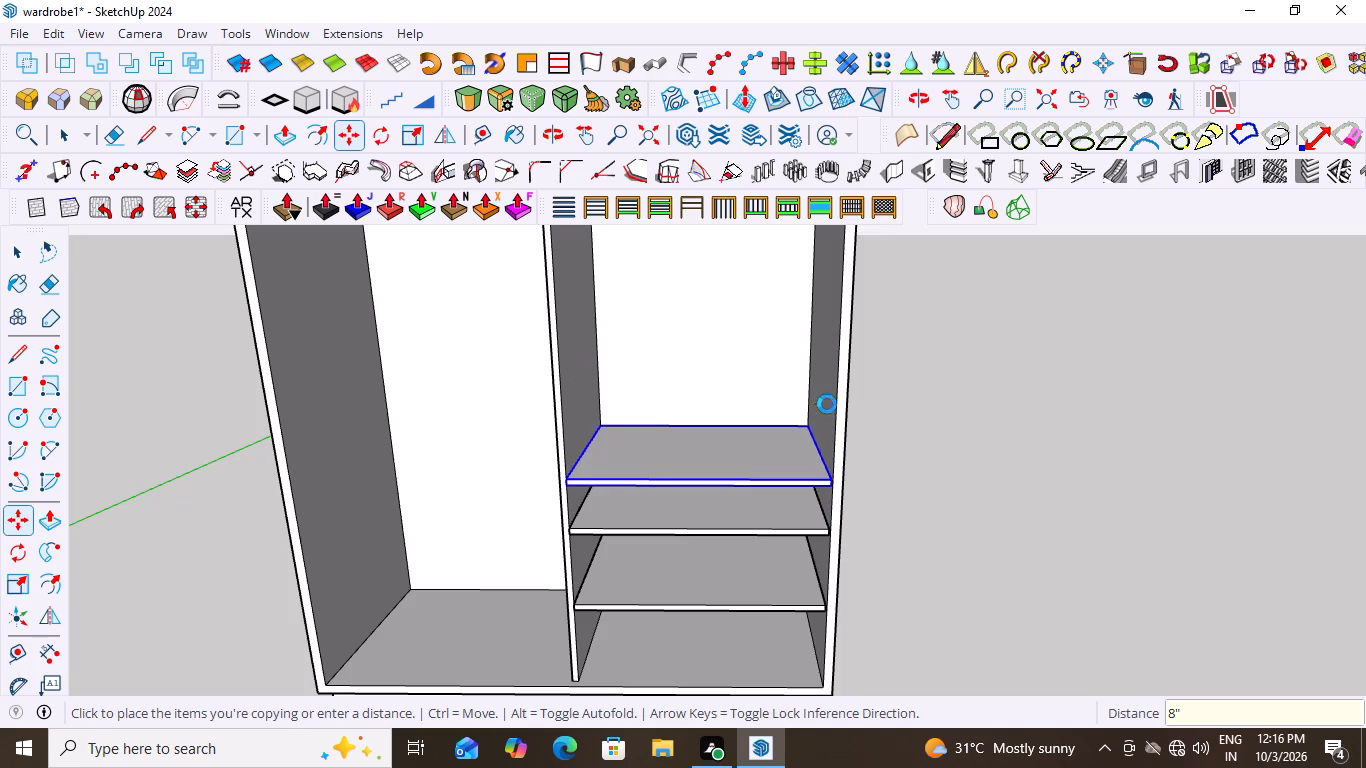
pyautogui.scroll(-6, 933, 475)
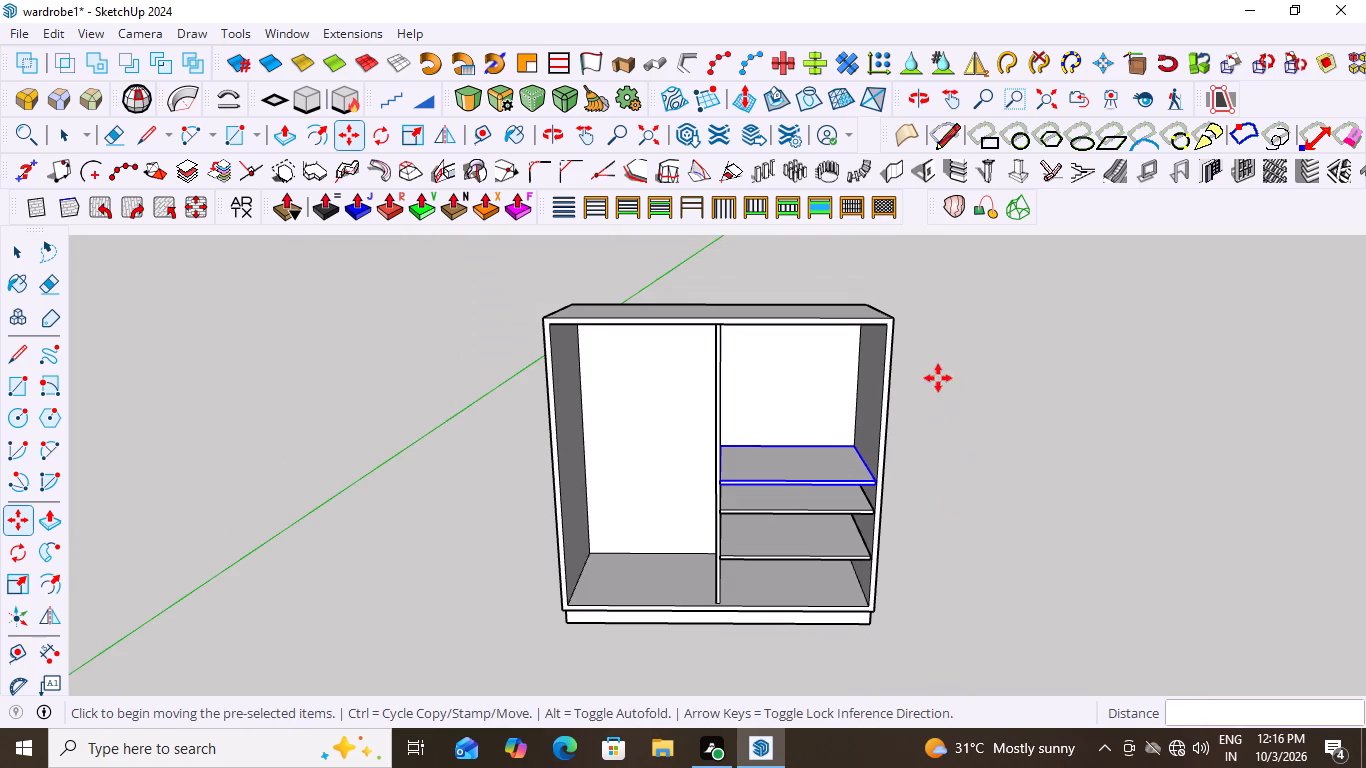
pyautogui.moveTo(903, 520); pyautogui.dragTo(898, 439, button='middle')
pyautogui.scroll(4, 860, 505)
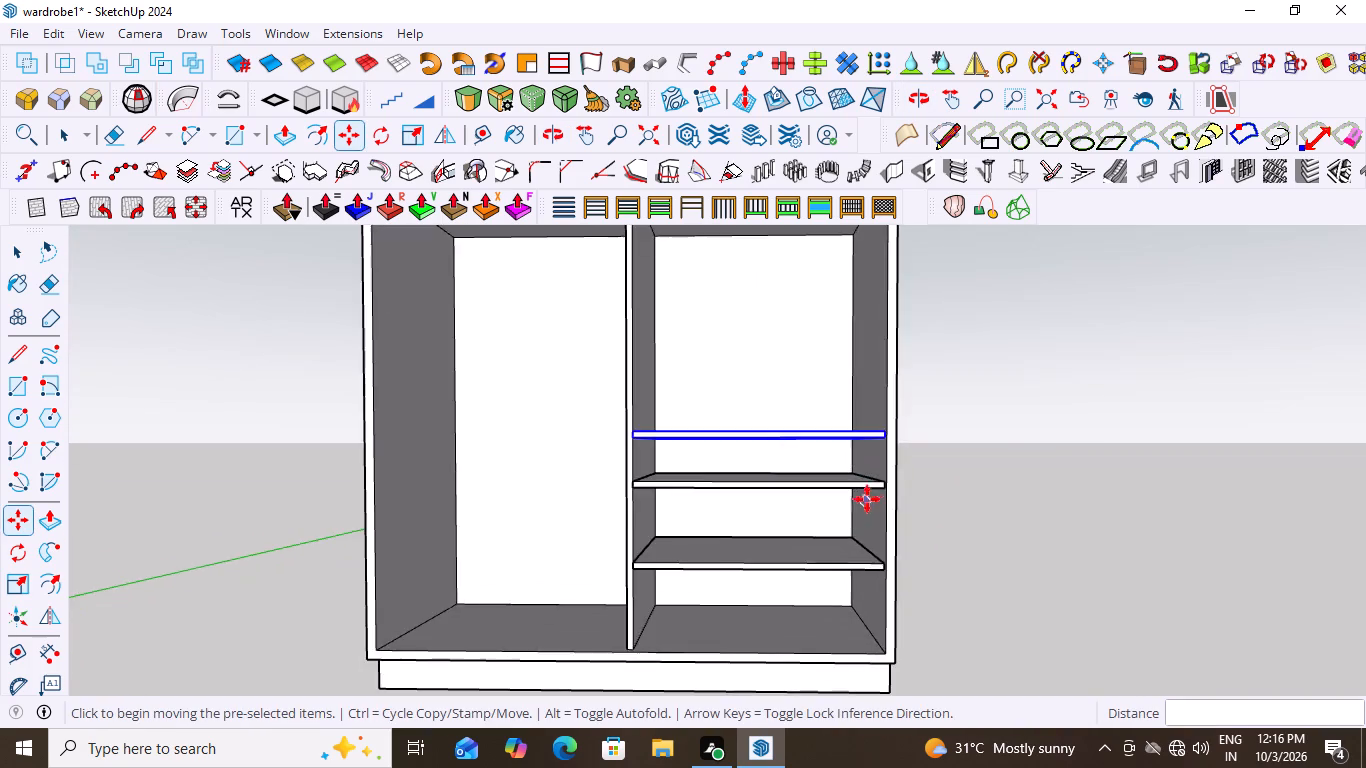
# Measure the clear gap between the top and middle shelves at their front corners beside the right side panel.
pyautogui.scroll(3, 867, 499)
pyautogui.press('space')
pyautogui.click(1025, 465)
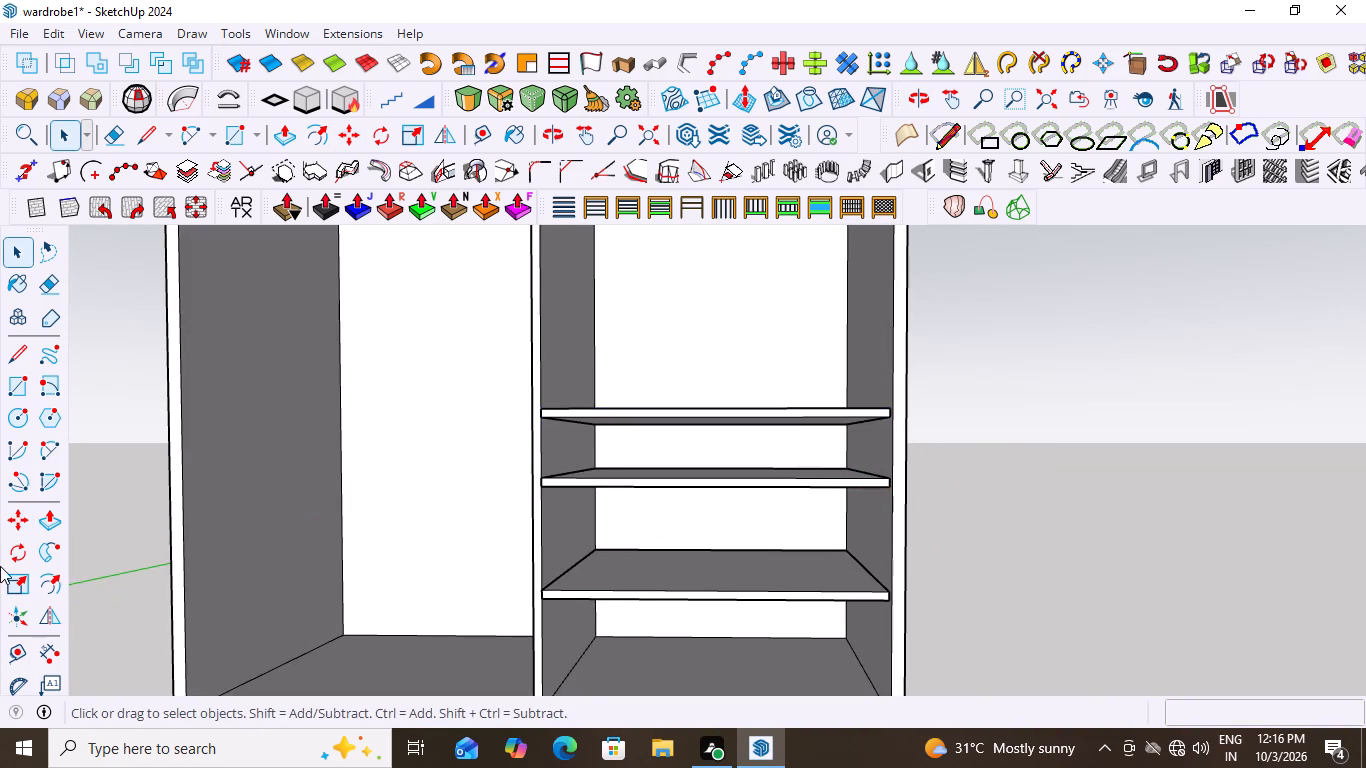
pyautogui.click(53, 653)
pyautogui.scroll(4, 867, 445)
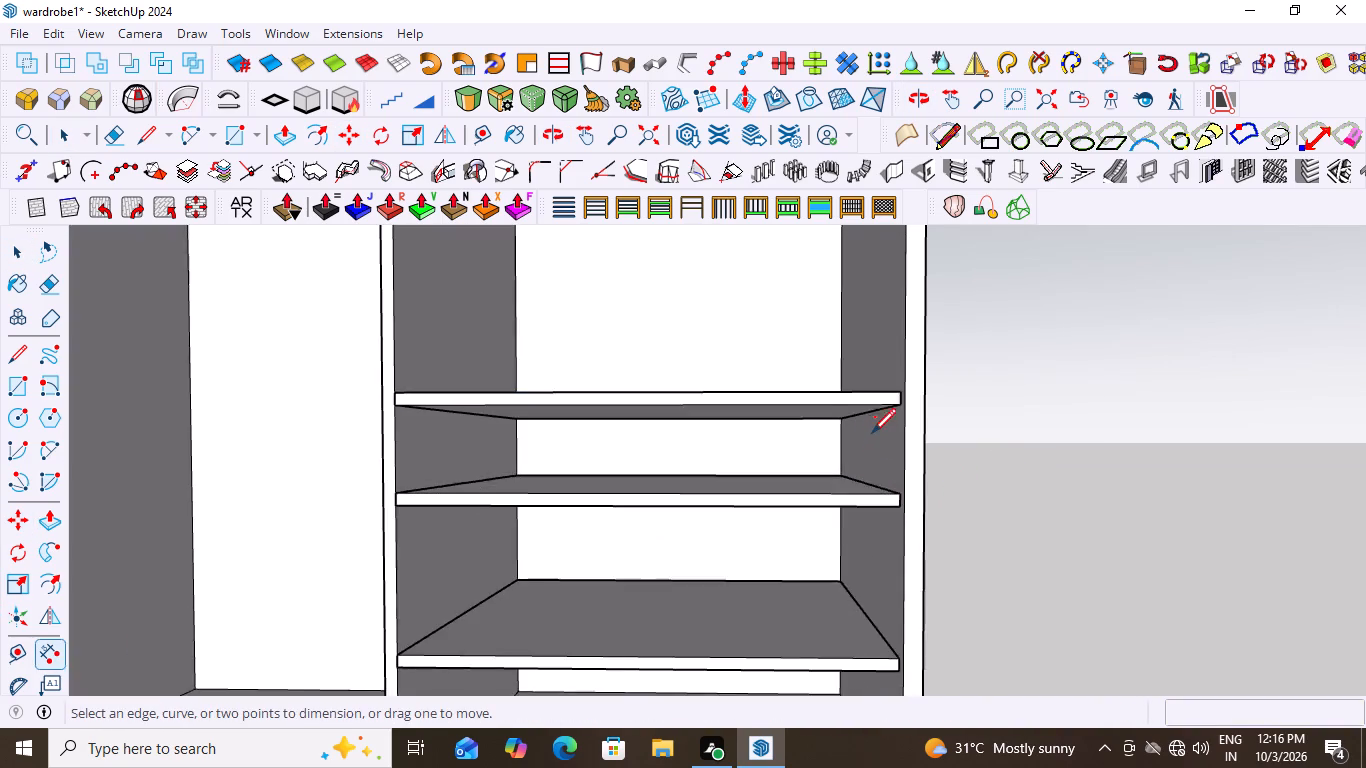
pyautogui.scroll(5, 872, 431)
pyautogui.click(936, 376)
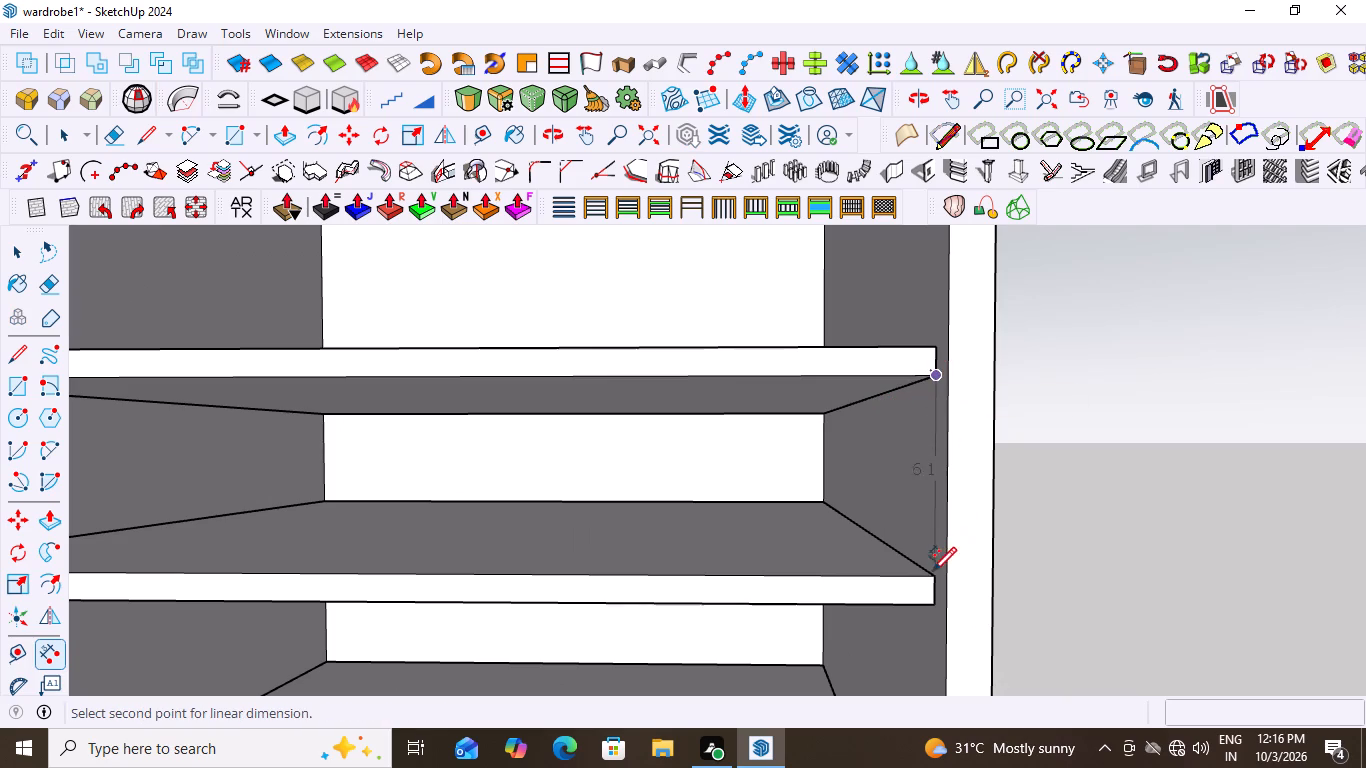
pyautogui.click(931, 576)
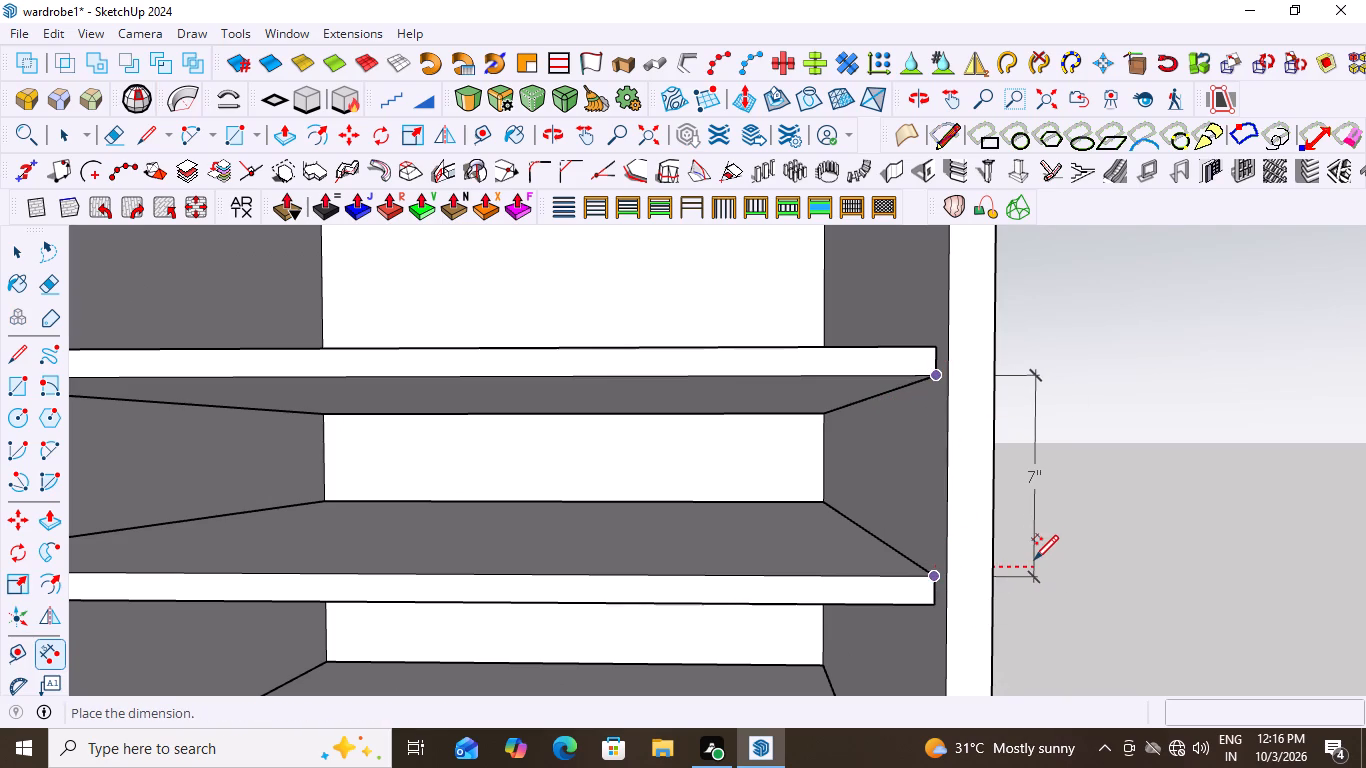
pyautogui.scroll(-10, 1034, 558)
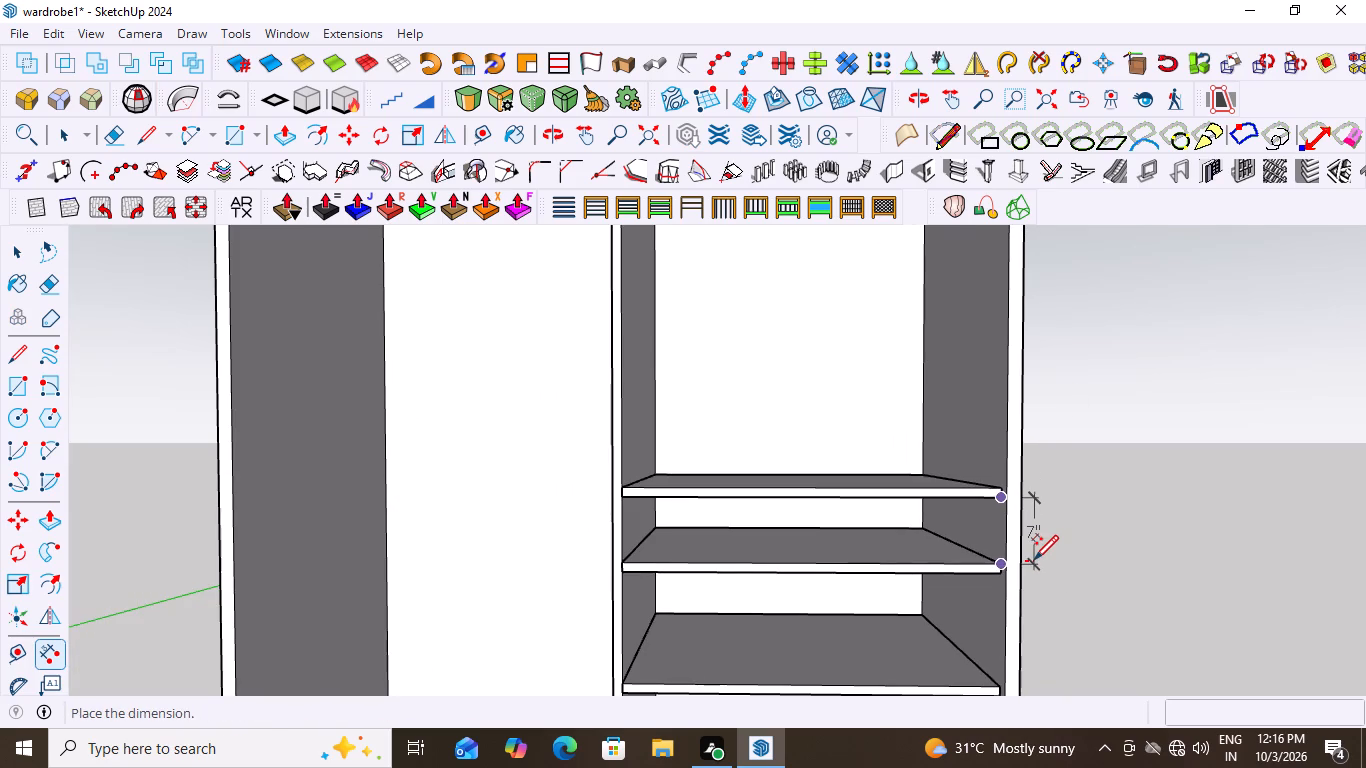
pyautogui.press('space')
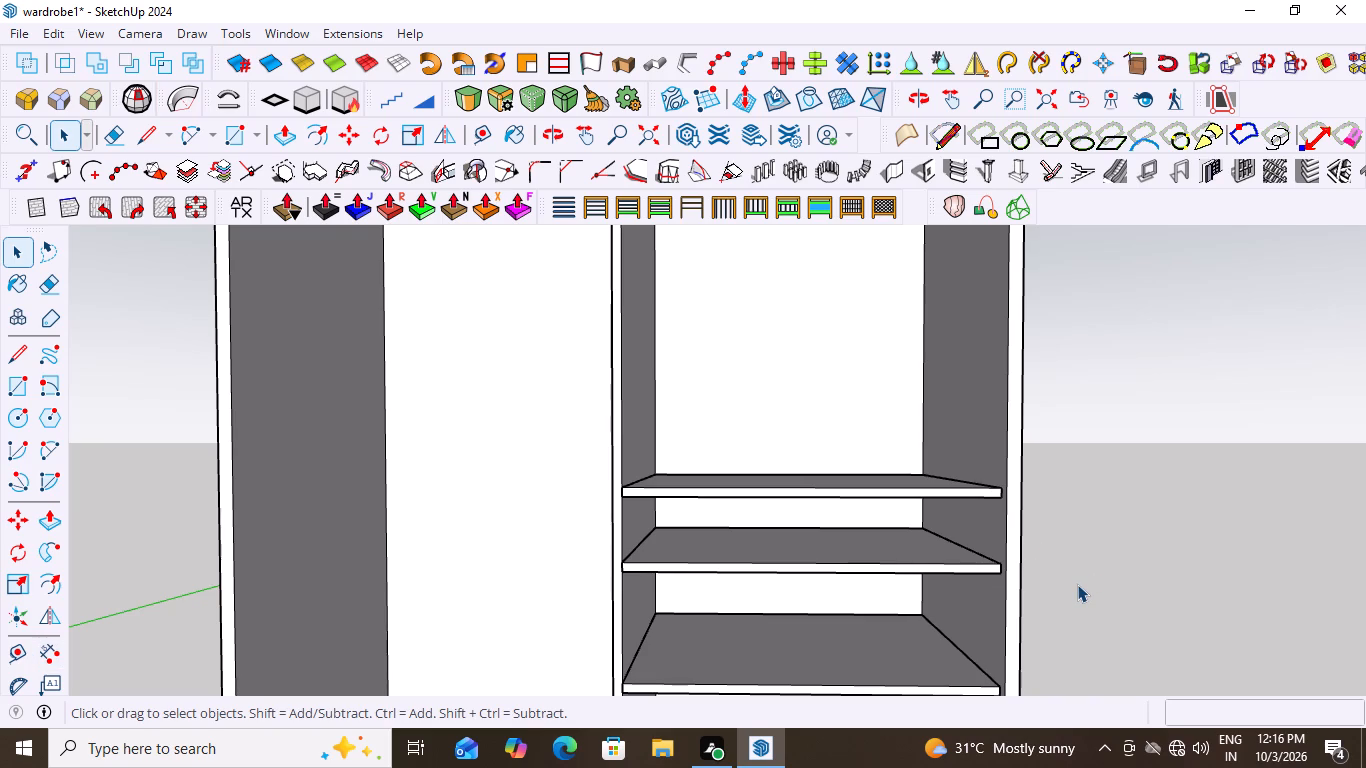
# Undo the last shelf copy and delete the upper of the two remaining shelves in the right compartment.
pyautogui.hotkey('ctrl', 'z')
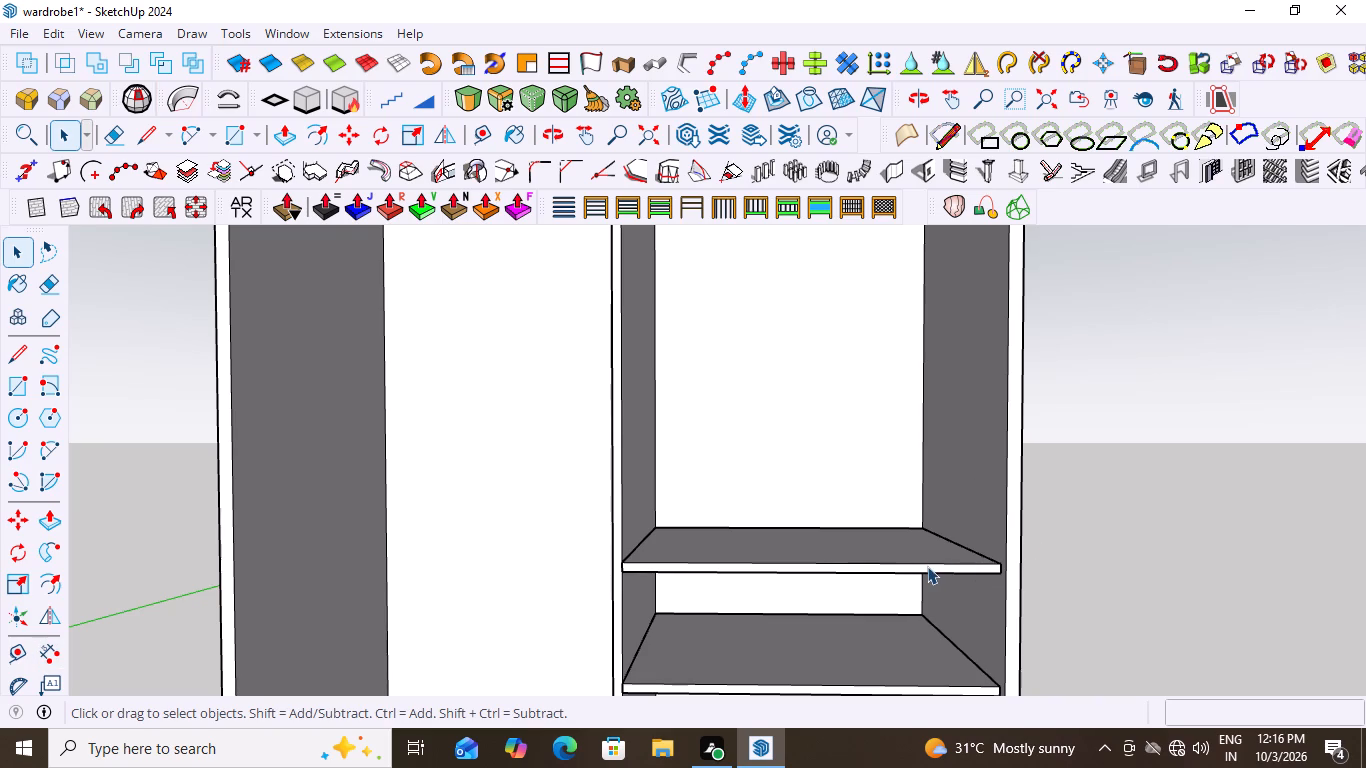
pyautogui.click(927, 566)
pyautogui.press('Delete')
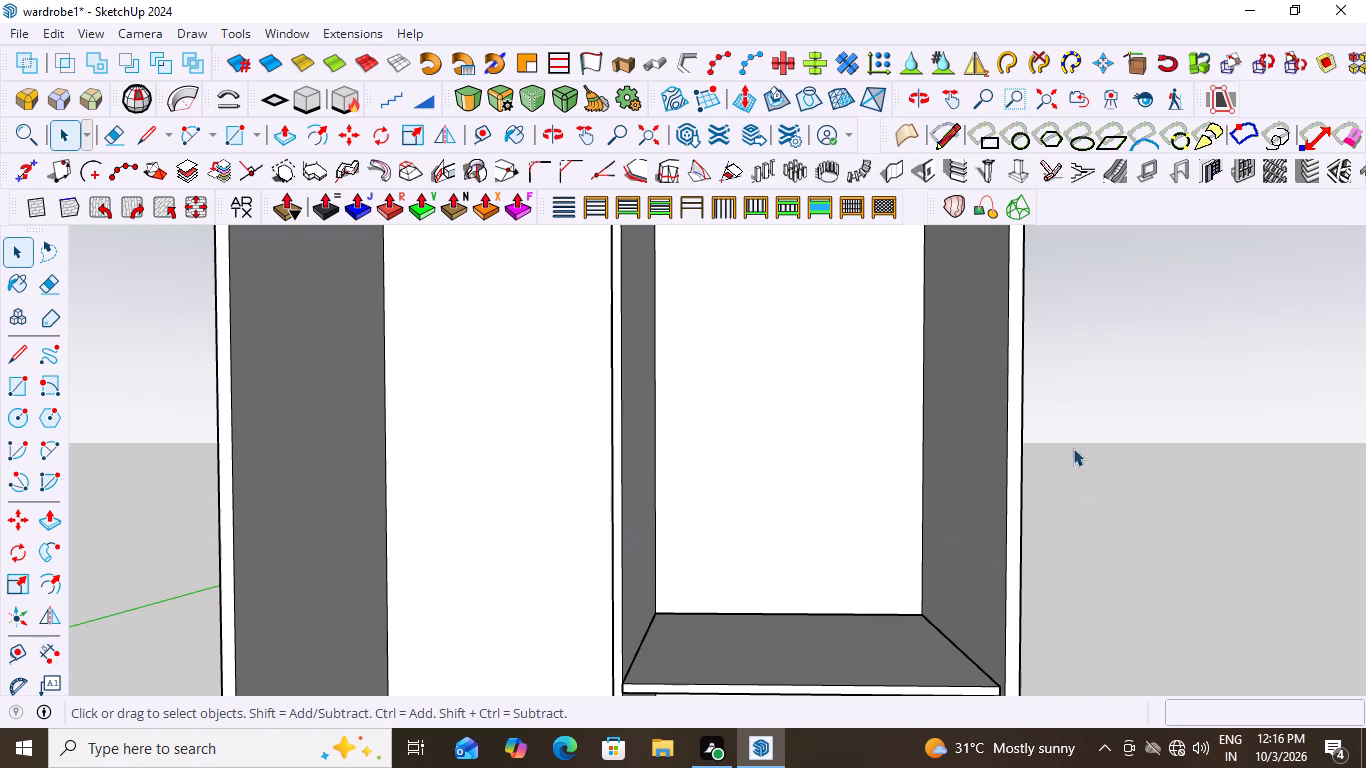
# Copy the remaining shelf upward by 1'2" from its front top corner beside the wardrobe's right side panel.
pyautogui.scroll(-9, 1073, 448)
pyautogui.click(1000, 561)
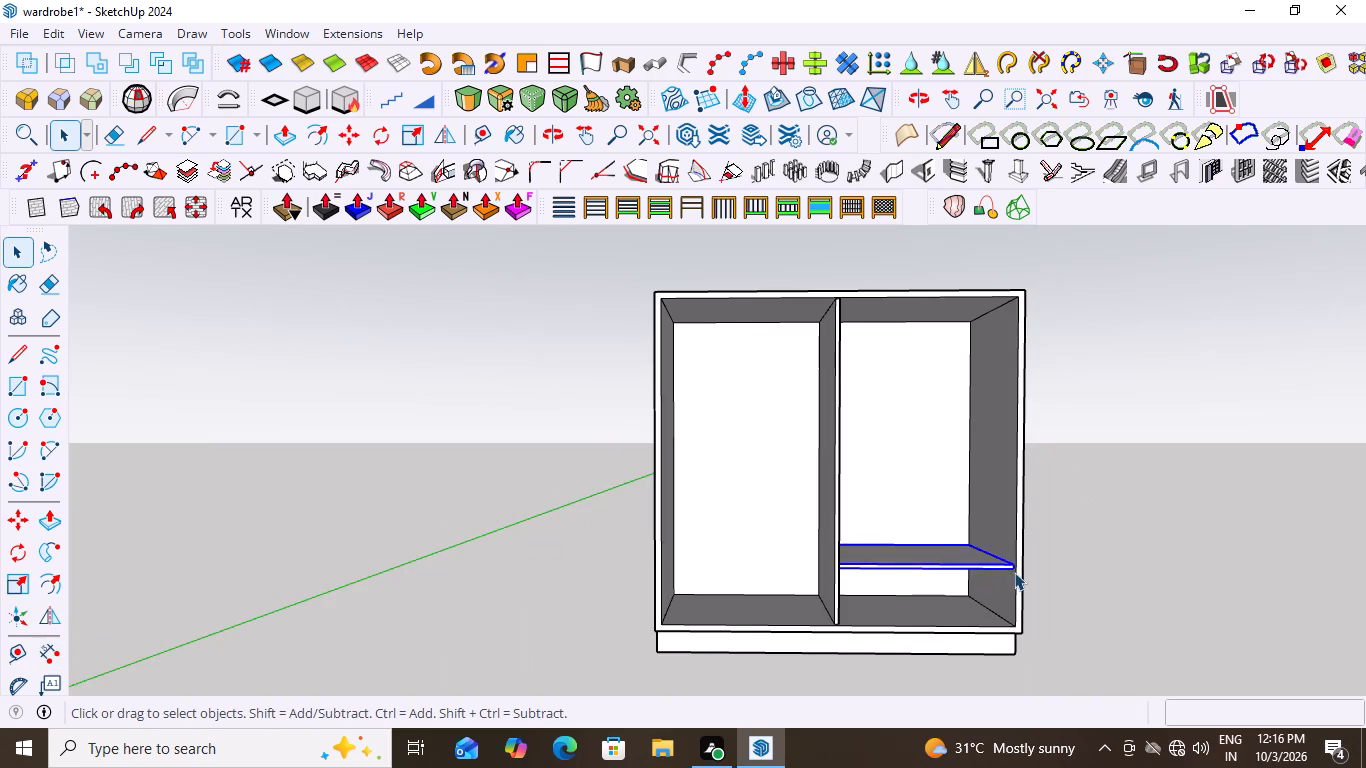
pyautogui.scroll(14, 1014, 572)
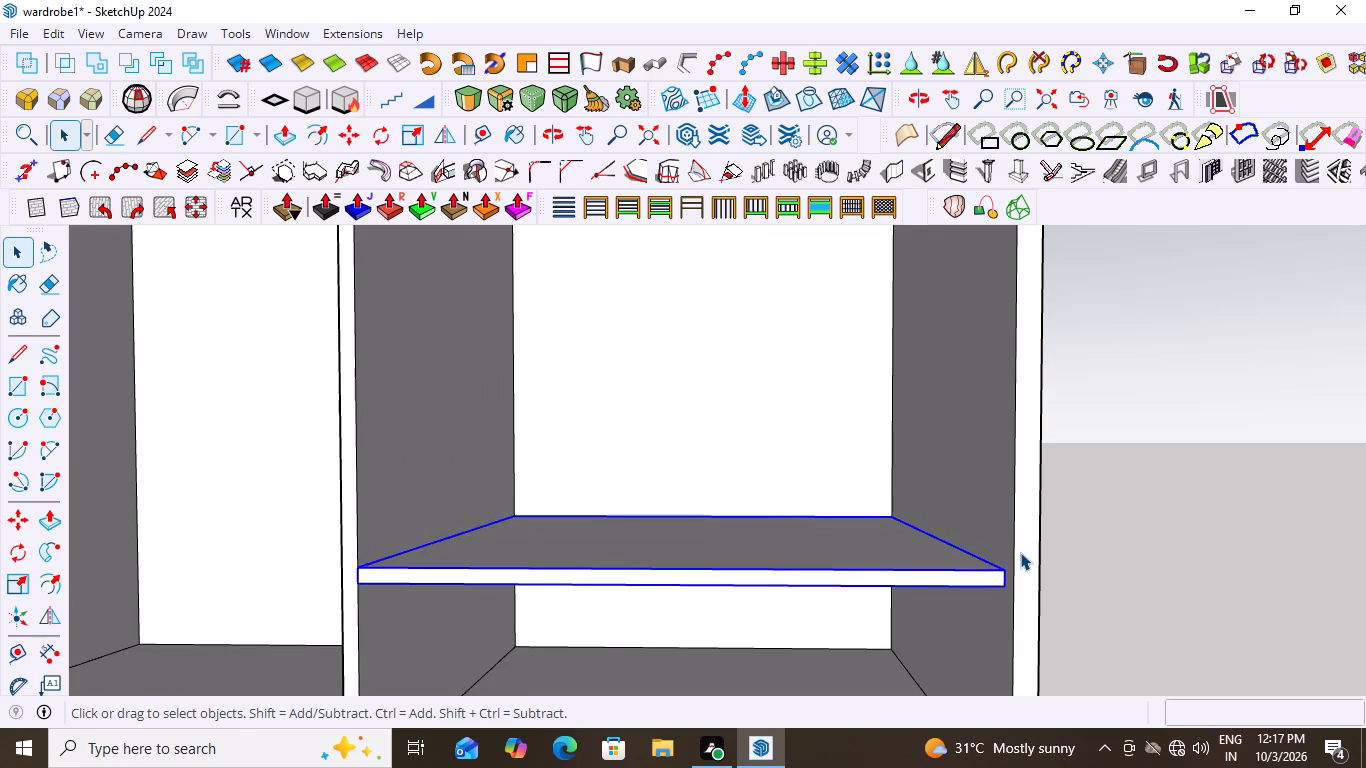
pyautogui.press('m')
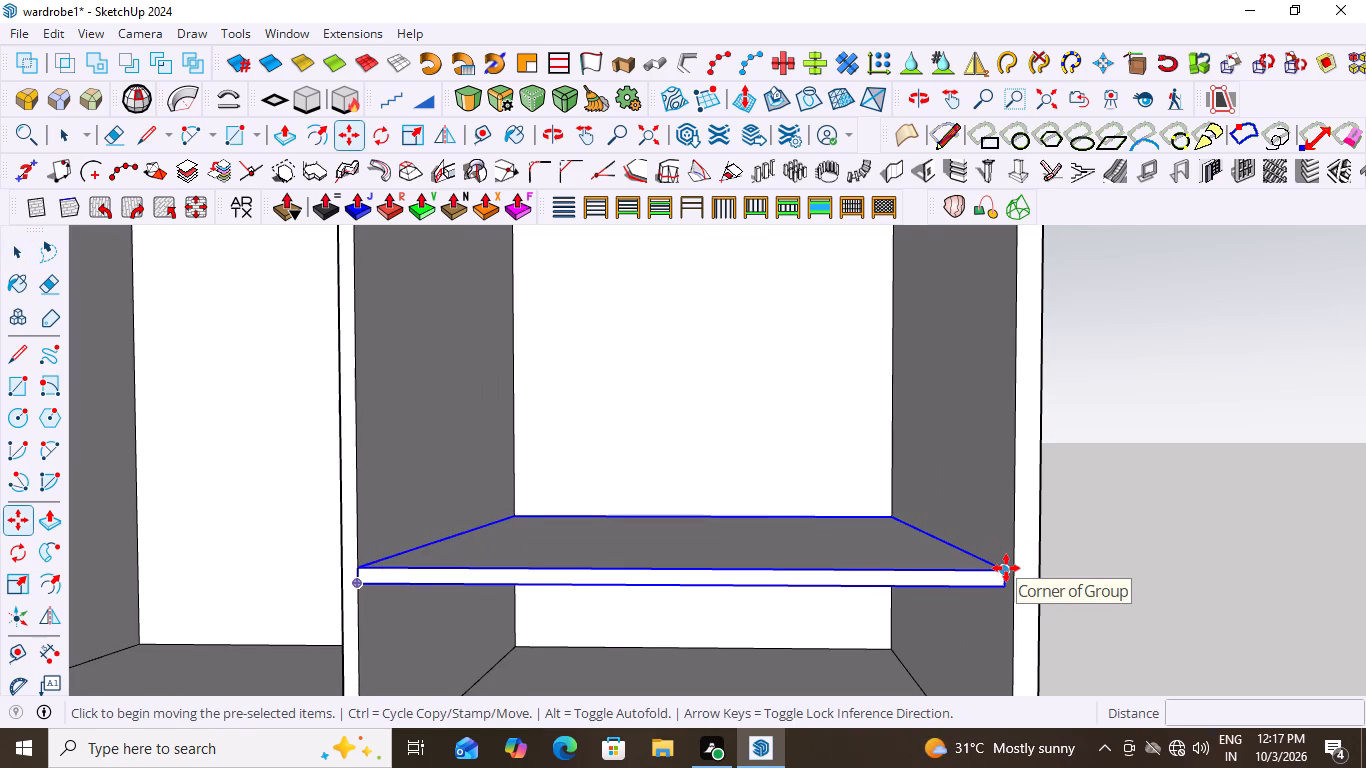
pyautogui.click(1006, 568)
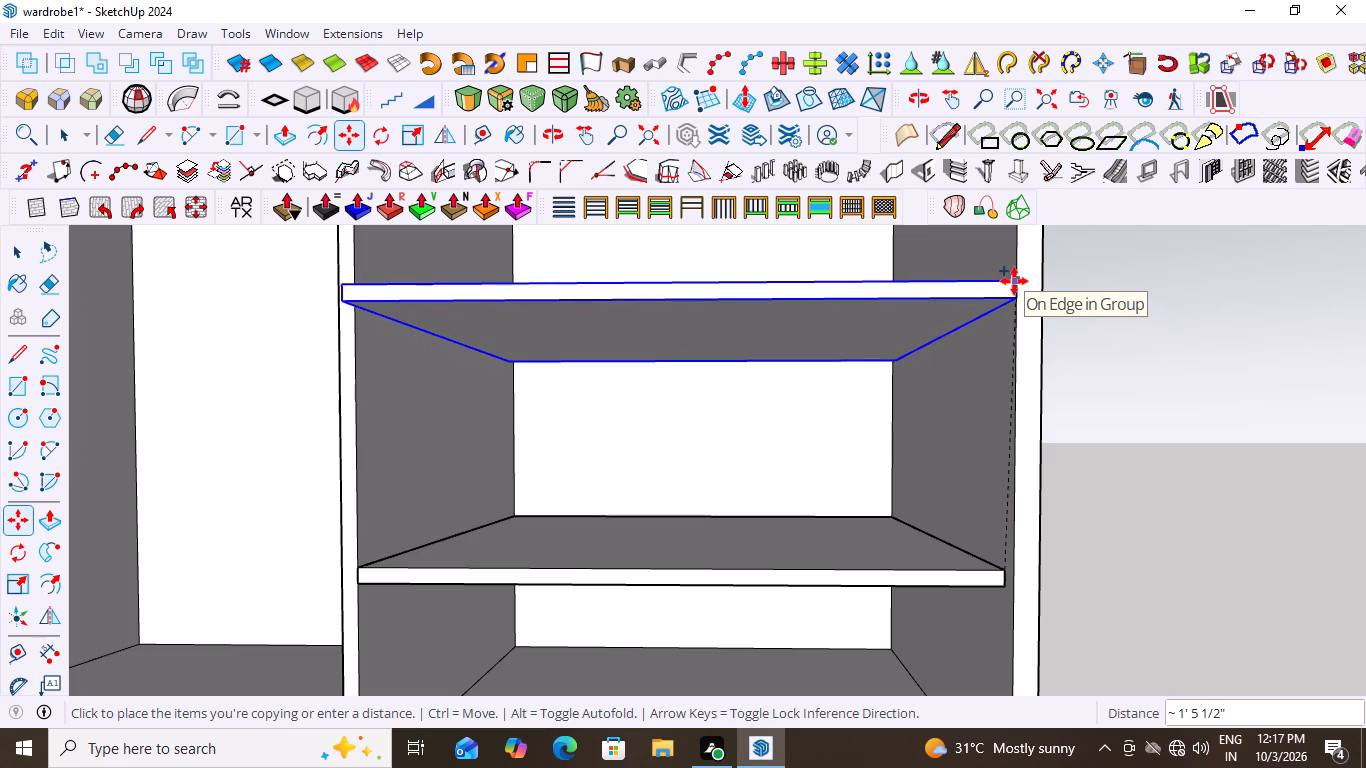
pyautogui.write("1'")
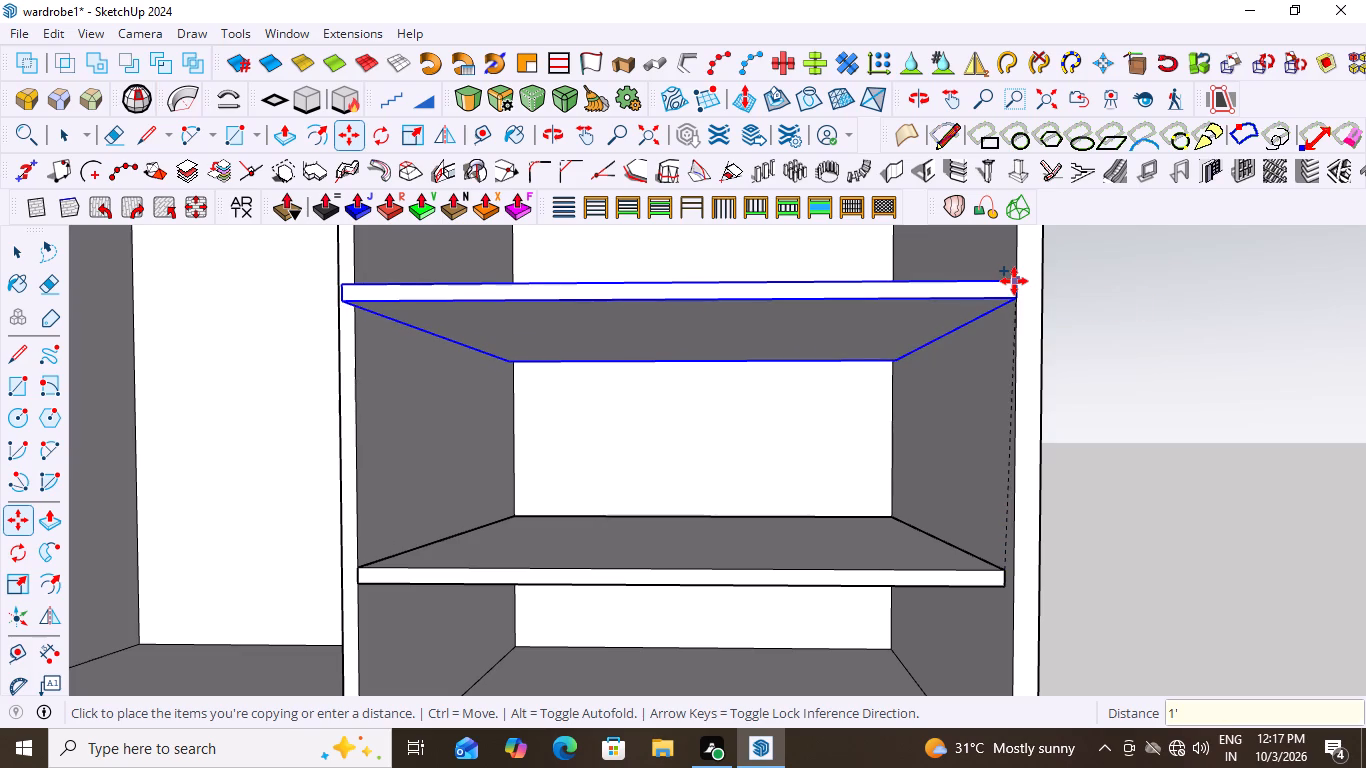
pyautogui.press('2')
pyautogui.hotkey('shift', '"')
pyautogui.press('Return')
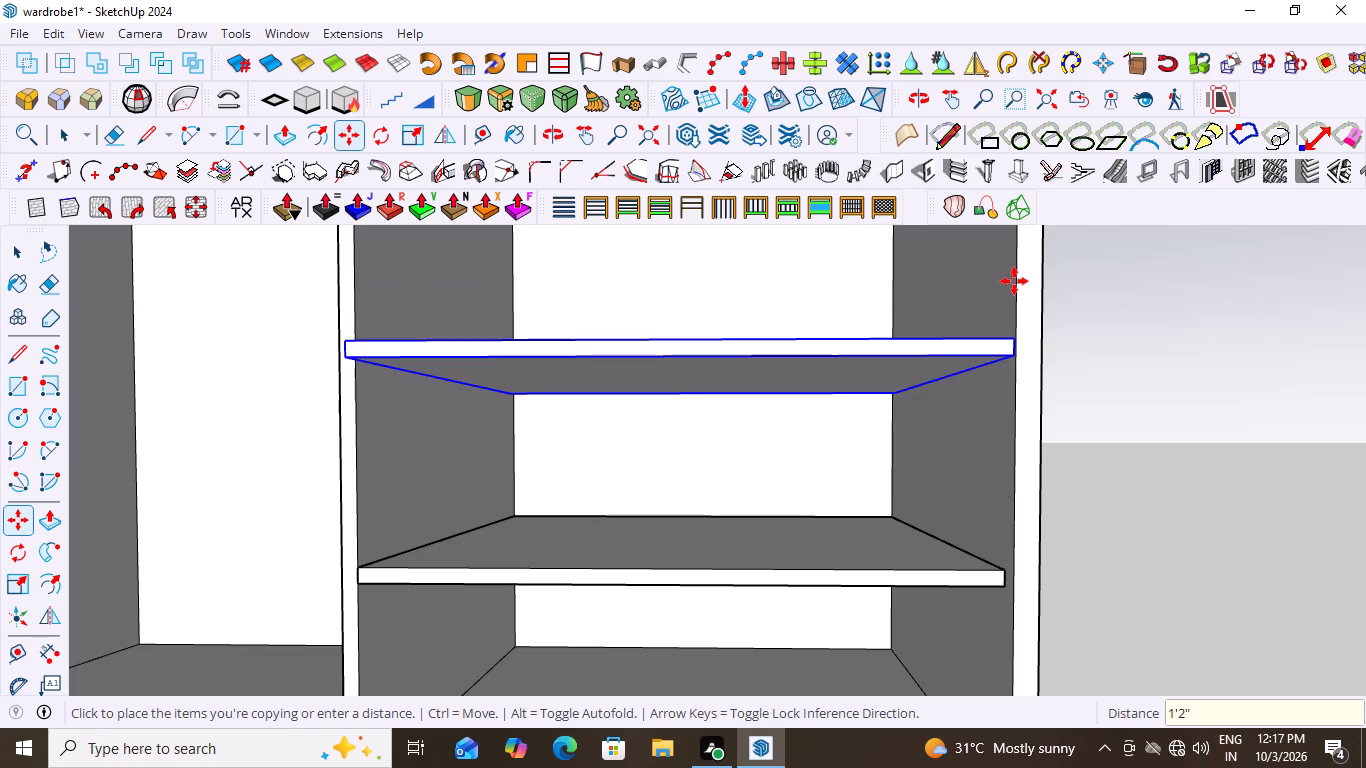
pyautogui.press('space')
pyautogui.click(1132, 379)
# Measure the clear gap between the two shelves at their front corners beside the right side panel.
pyautogui.scroll(-2, 1016, 421)
pyautogui.scroll(-6, 975, 498)
pyautogui.moveTo(961, 439); pyautogui.dragTo(963, 484, button='middle')
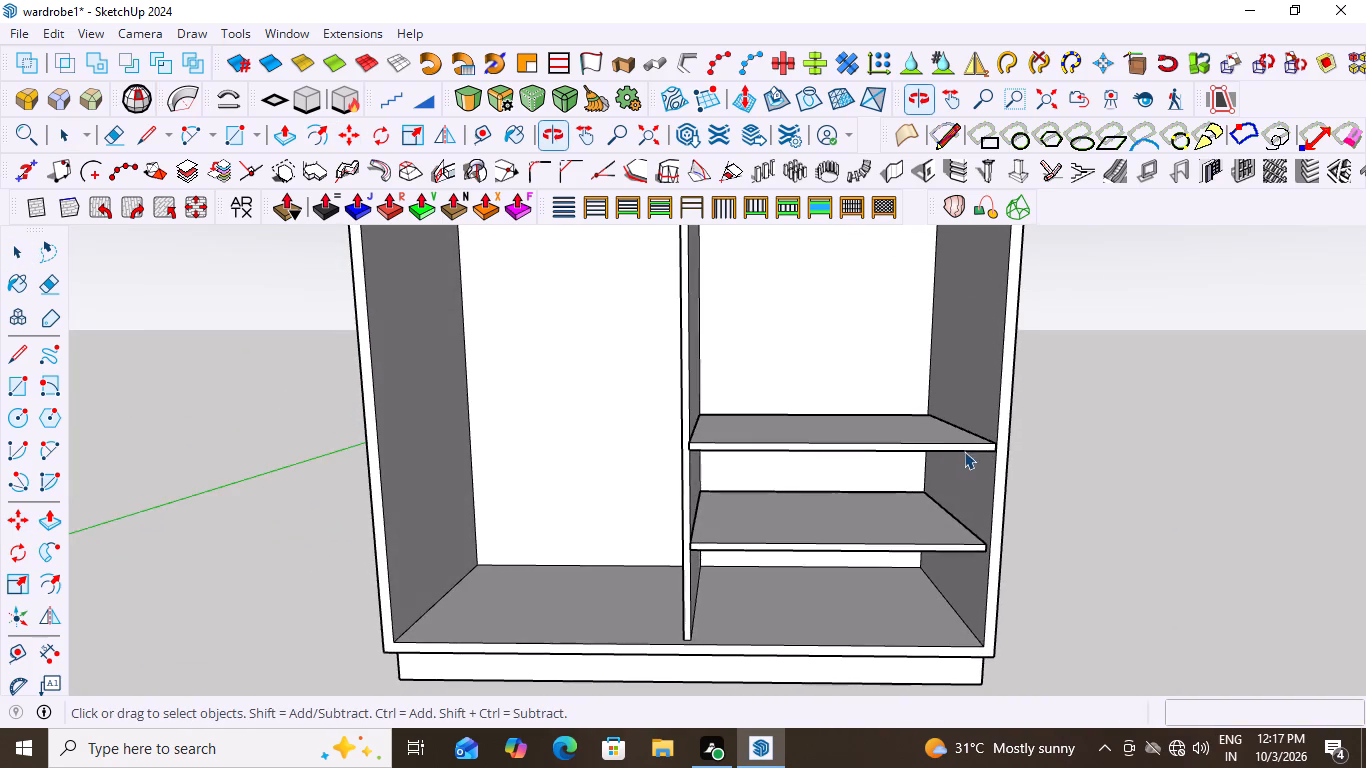
pyautogui.scroll(3, 980, 451)
pyautogui.click(51, 647)
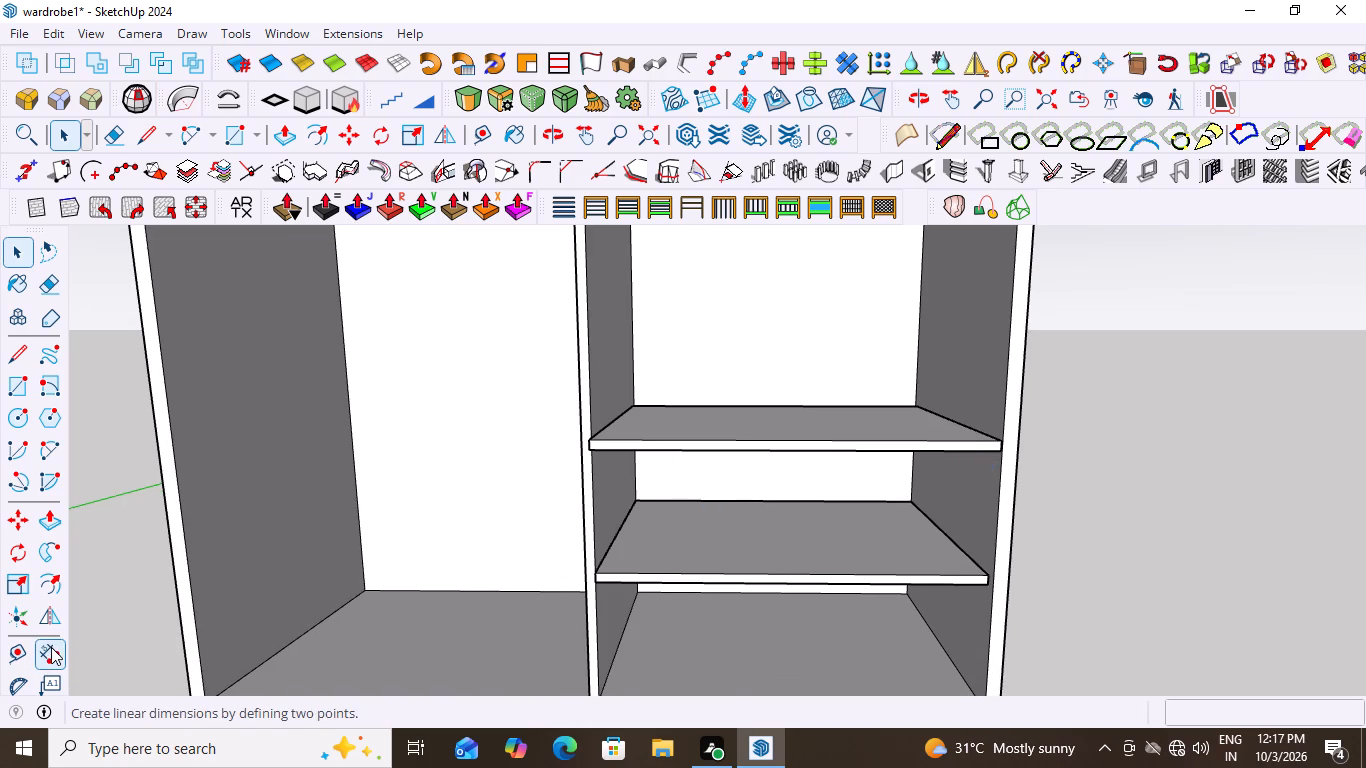
pyautogui.scroll(9, 987, 476)
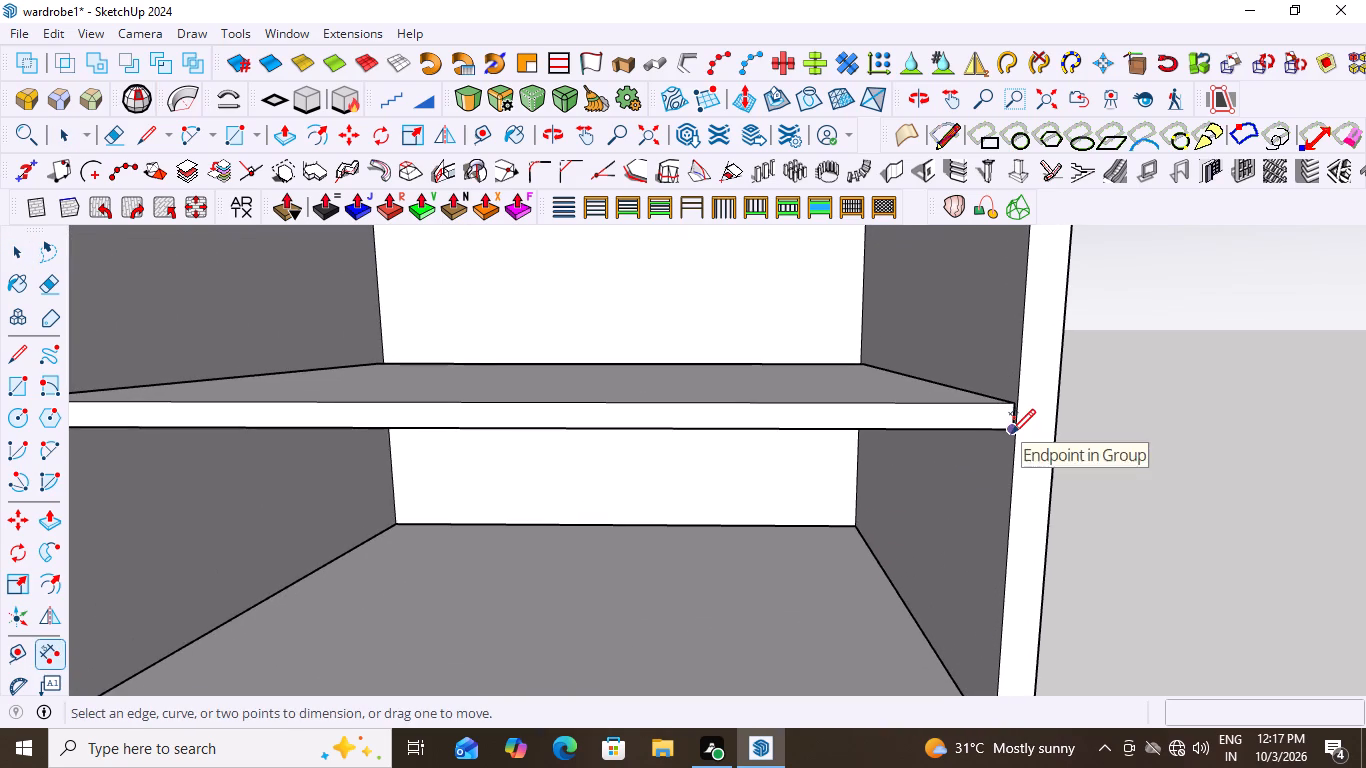
pyautogui.click(1011, 432)
pyautogui.scroll(-7, 984, 492)
pyautogui.scroll(4, 985, 624)
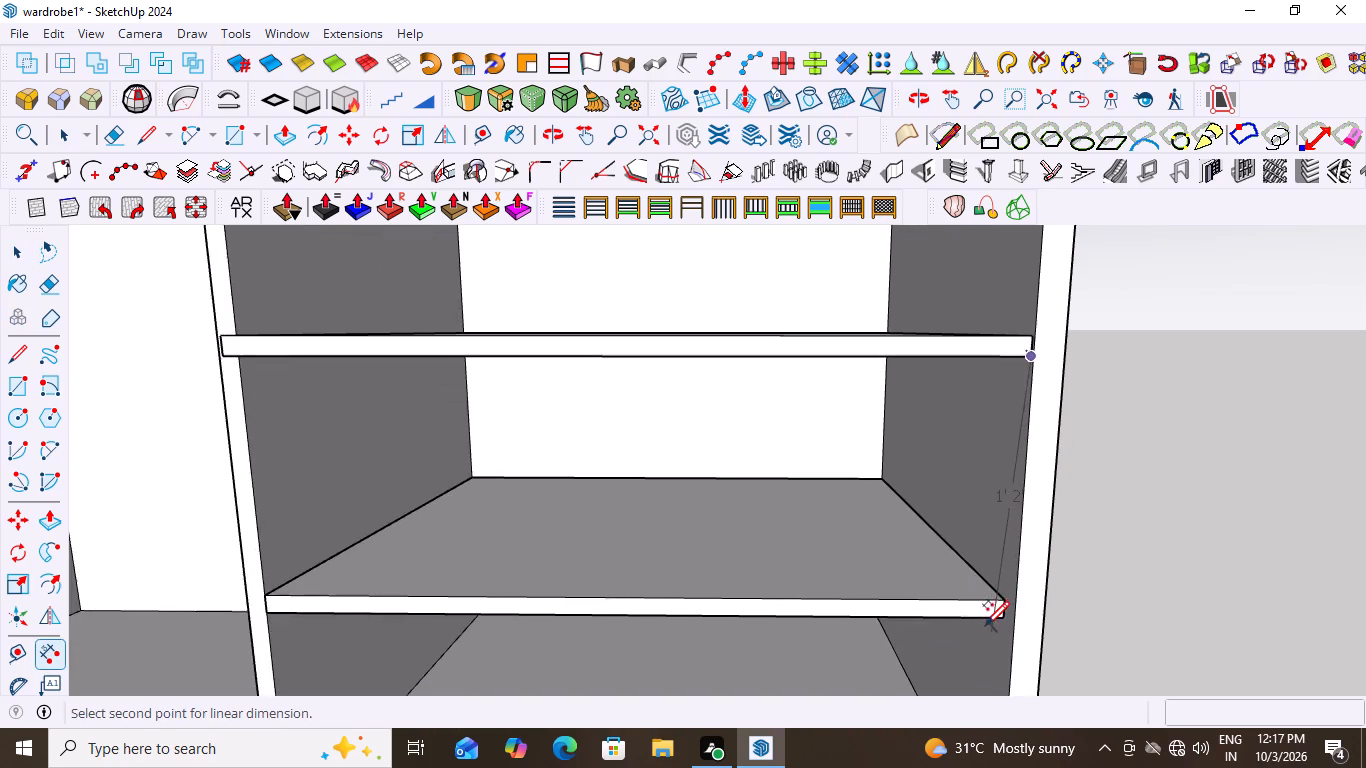
pyautogui.scroll(3, 985, 624)
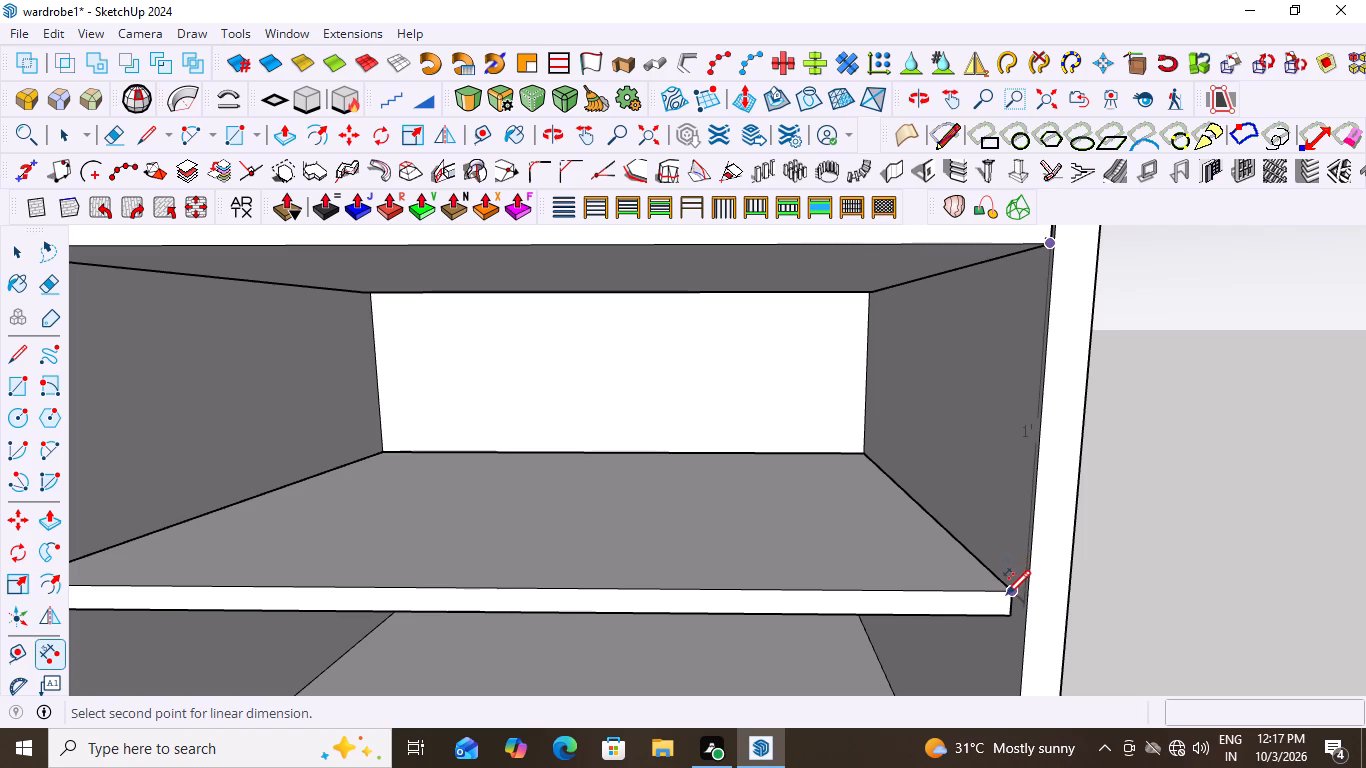
pyautogui.moveTo(1120, 573); pyautogui.dragTo(1048, 555, button='middle')
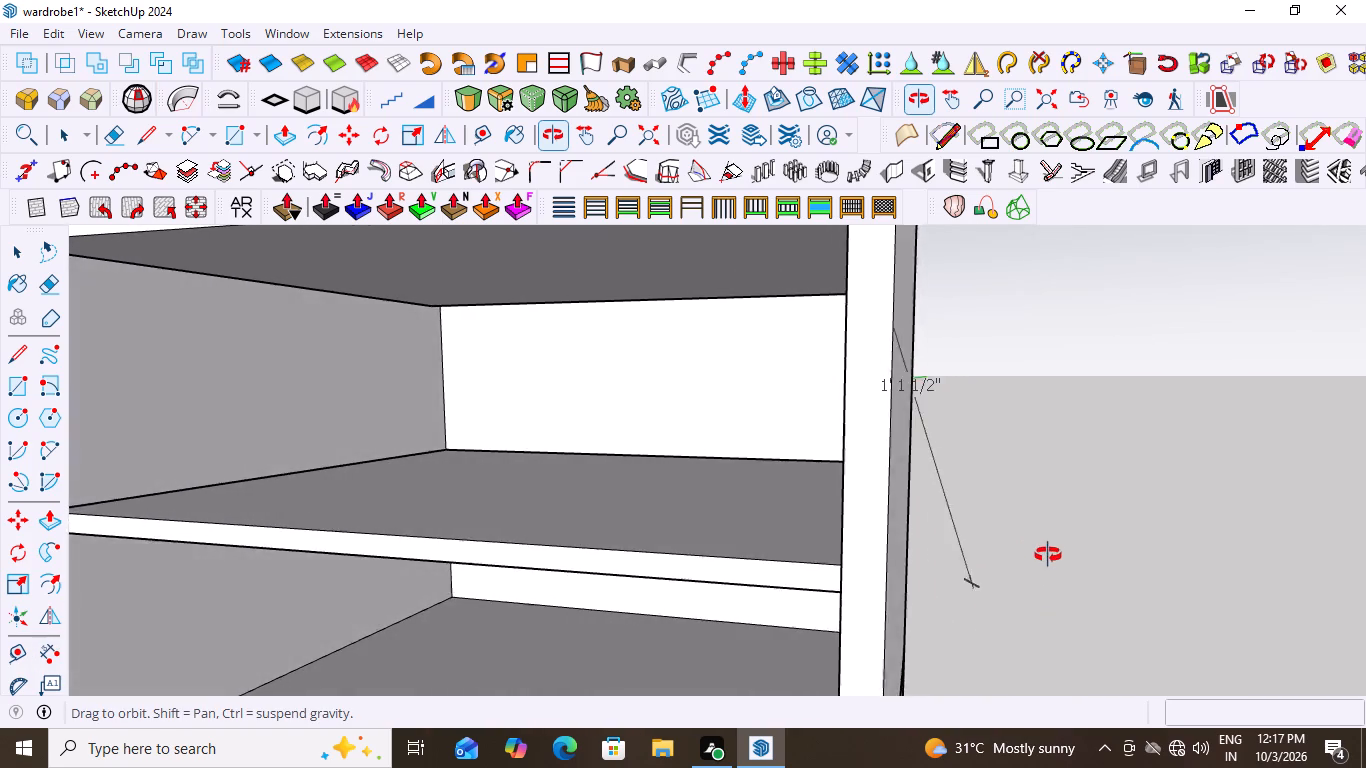
pyautogui.moveTo(1048, 555); pyautogui.dragTo(1105, 574, button='middle')
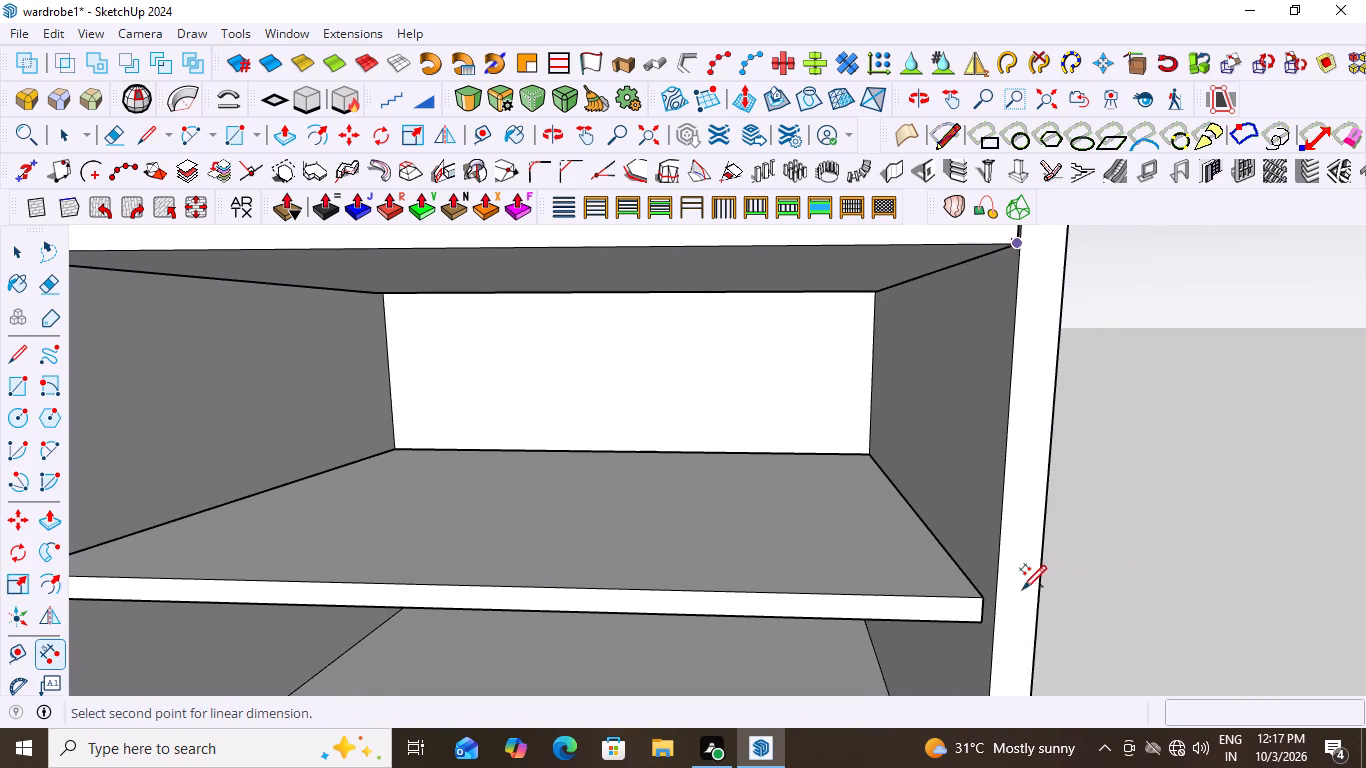
pyautogui.scroll(-3, 1014, 591)
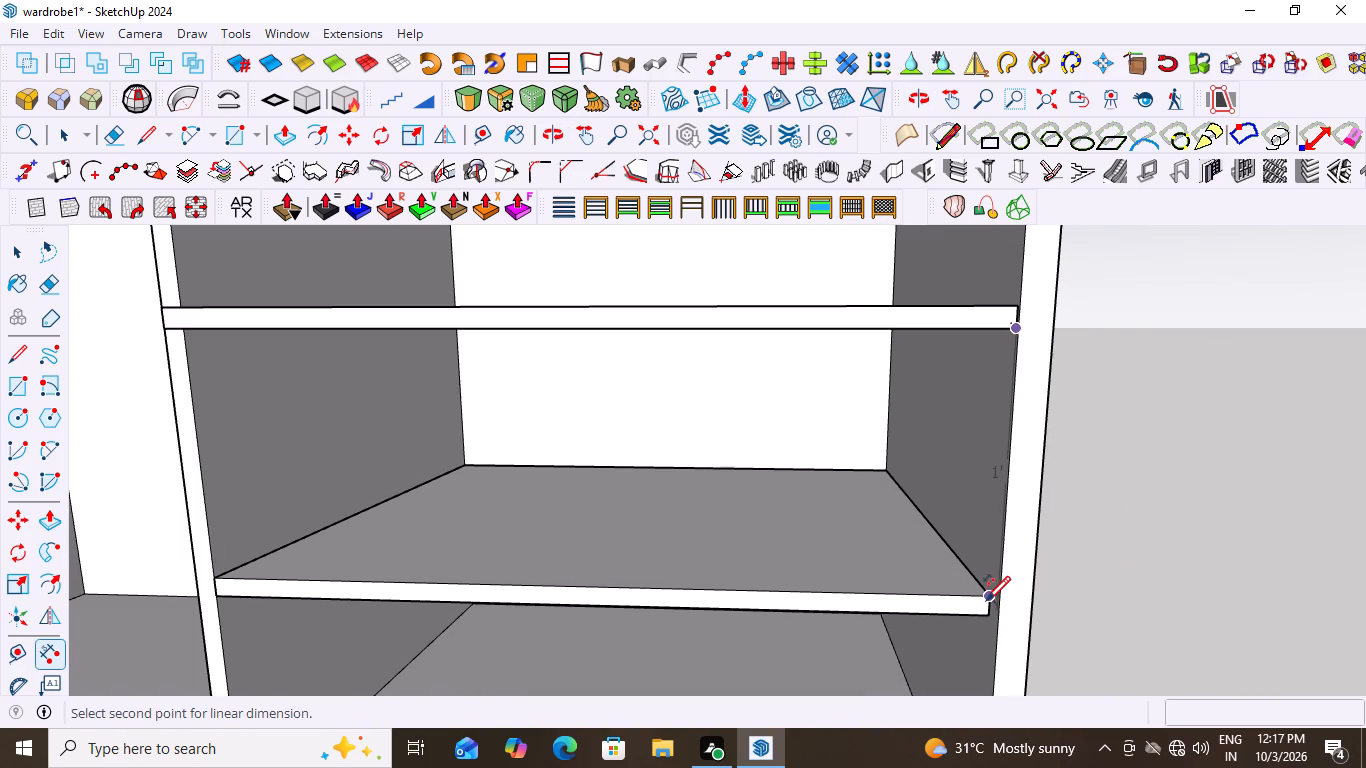
pyautogui.click(986, 598)
pyautogui.scroll(3, 1114, 591)
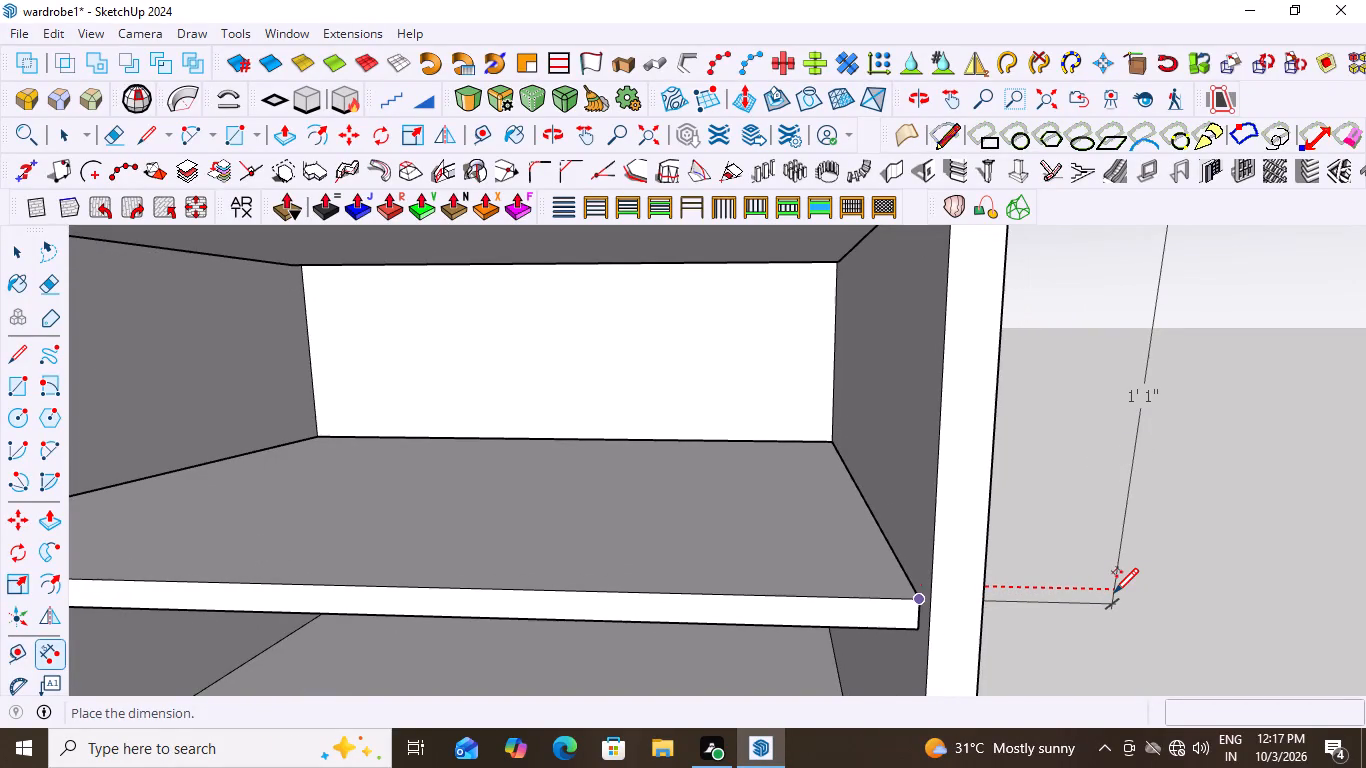
pyautogui.scroll(-9, 1114, 591)
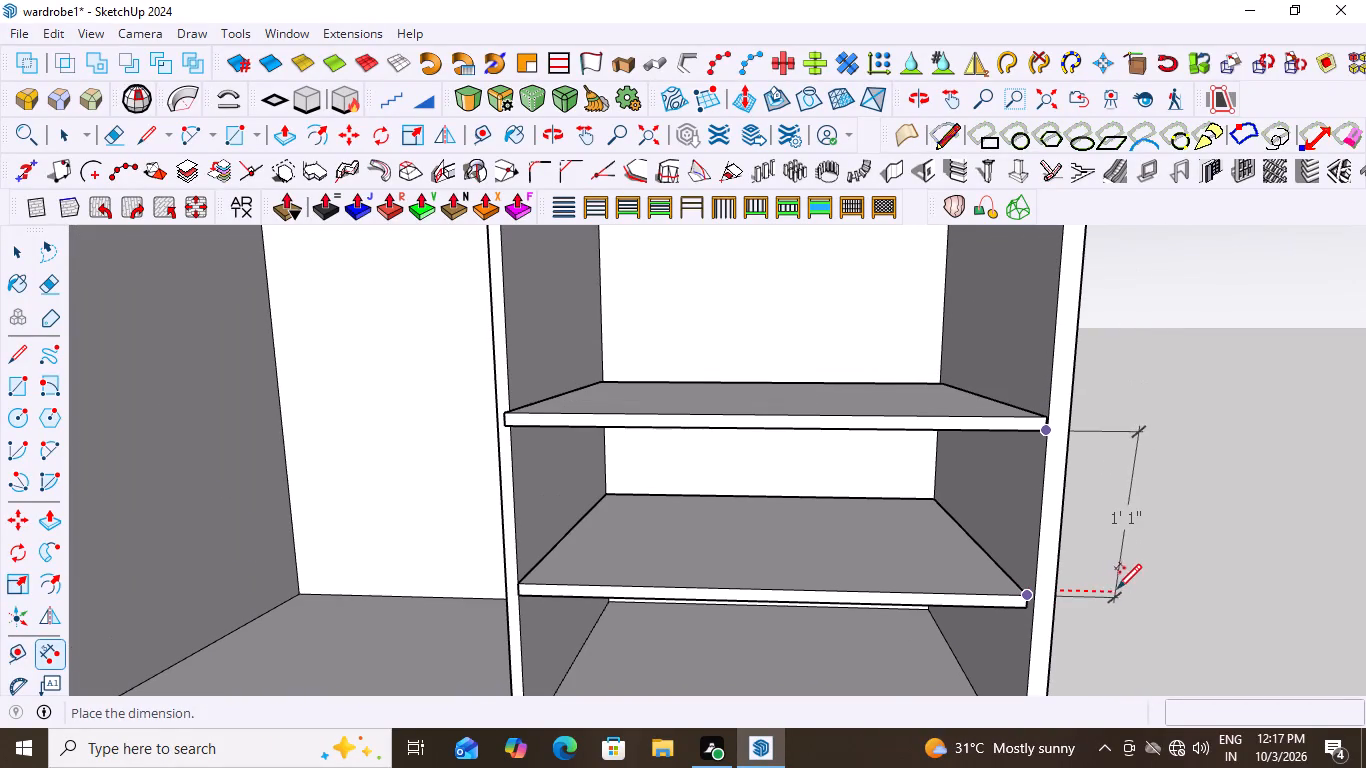
pyautogui.press('space')
pyautogui.click(1140, 570)
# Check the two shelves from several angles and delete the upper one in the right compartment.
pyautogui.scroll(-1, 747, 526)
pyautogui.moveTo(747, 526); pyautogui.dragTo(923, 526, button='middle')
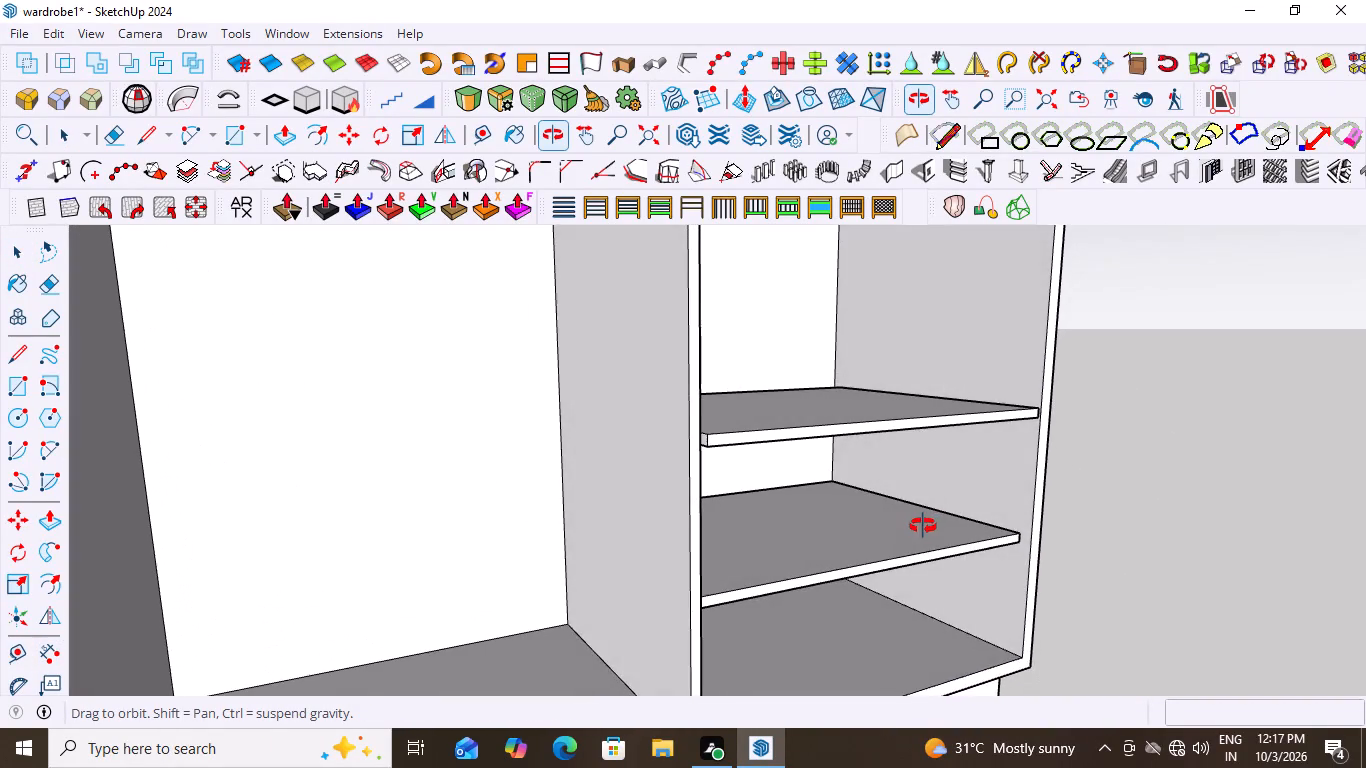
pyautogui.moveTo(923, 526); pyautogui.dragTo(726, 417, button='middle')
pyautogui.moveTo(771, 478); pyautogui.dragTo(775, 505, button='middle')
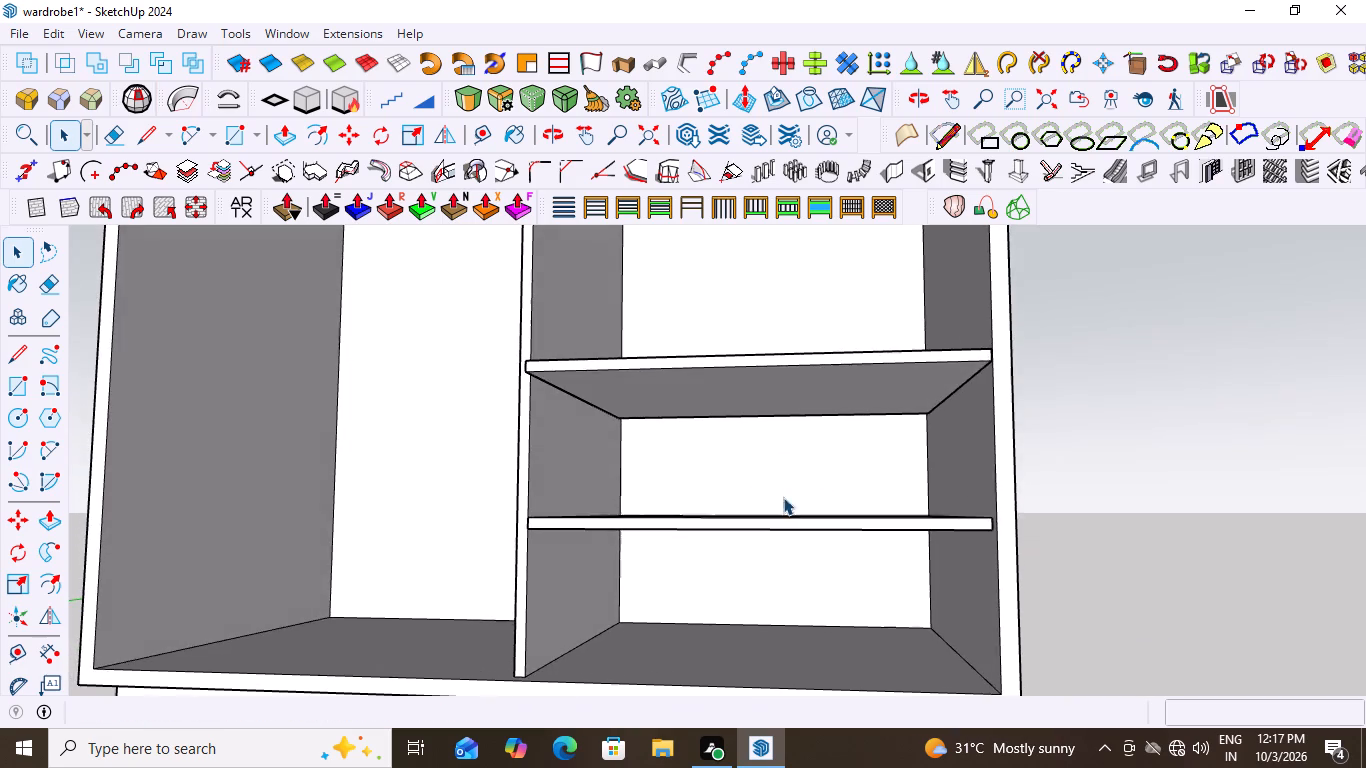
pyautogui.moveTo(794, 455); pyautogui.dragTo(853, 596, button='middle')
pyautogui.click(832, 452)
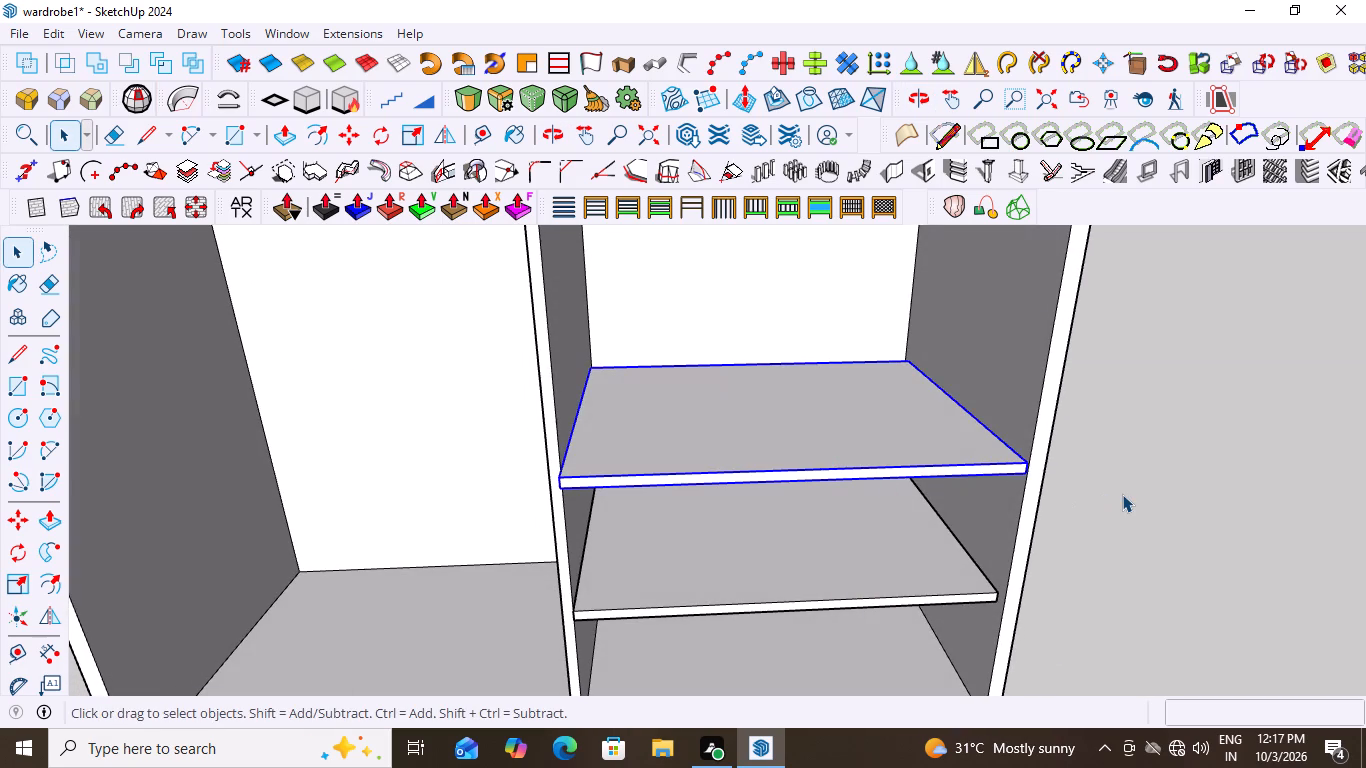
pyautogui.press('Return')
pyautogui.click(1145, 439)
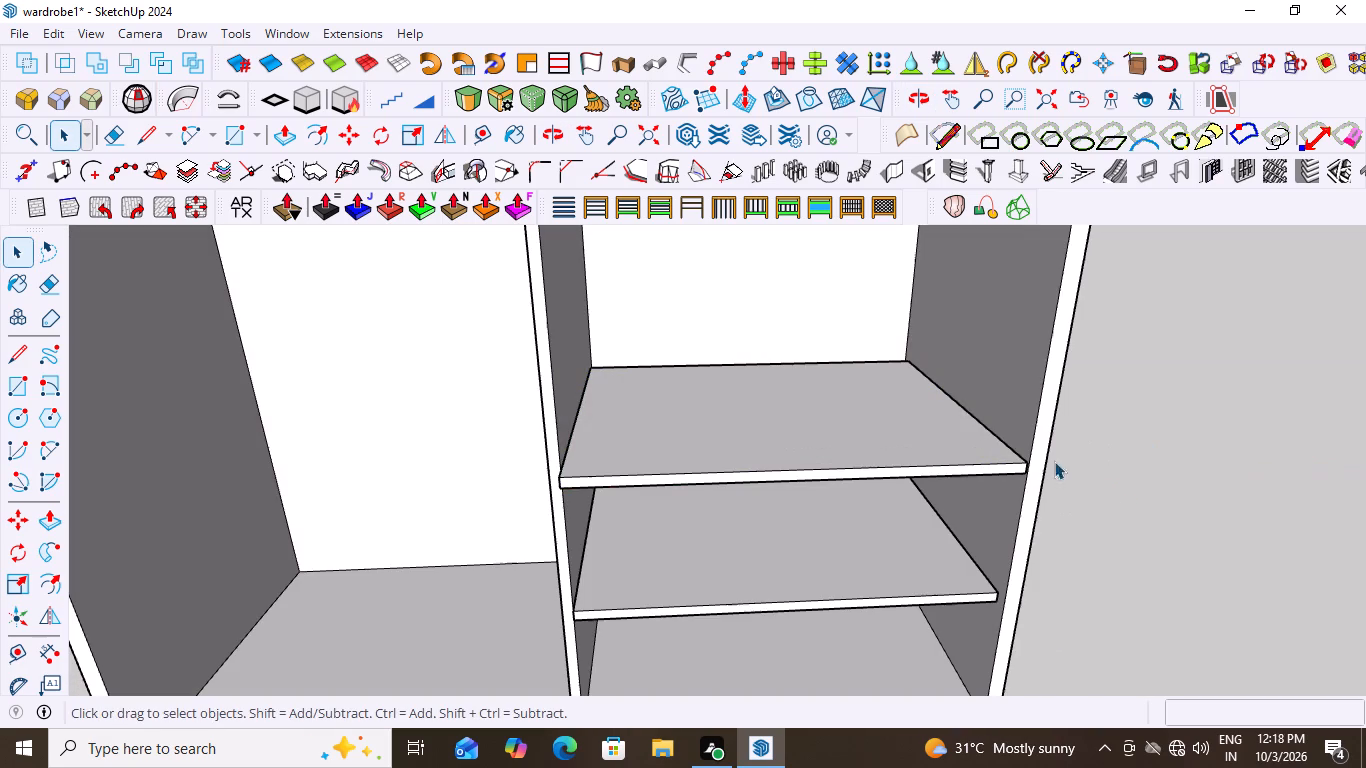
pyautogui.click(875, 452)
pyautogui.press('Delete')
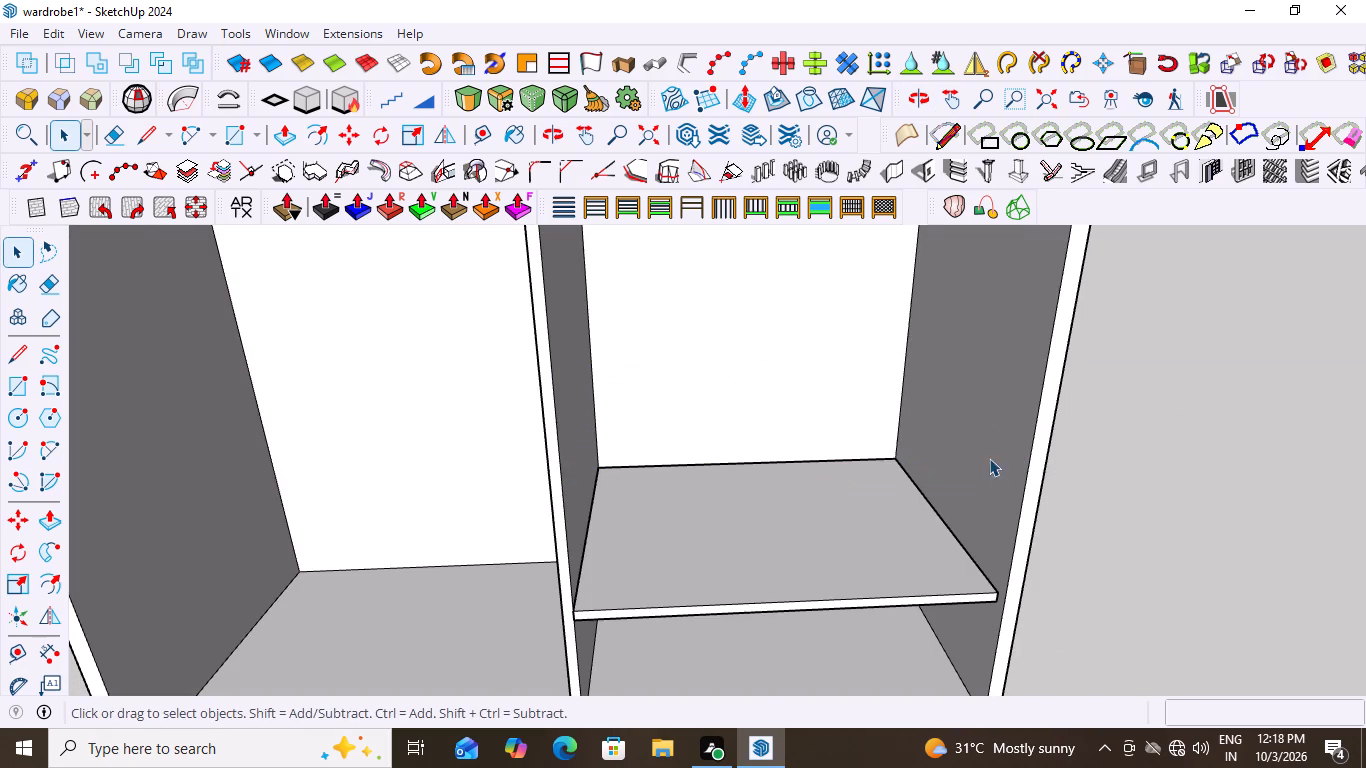
# Copy the right compartment's shelf upward by 1'2" from its front top corner beside the wardrobe's right side panel.
pyautogui.scroll(-4, 989, 457)
pyautogui.moveTo(888, 534); pyautogui.dragTo(859, 484, button='middle')
pyautogui.click(872, 520)
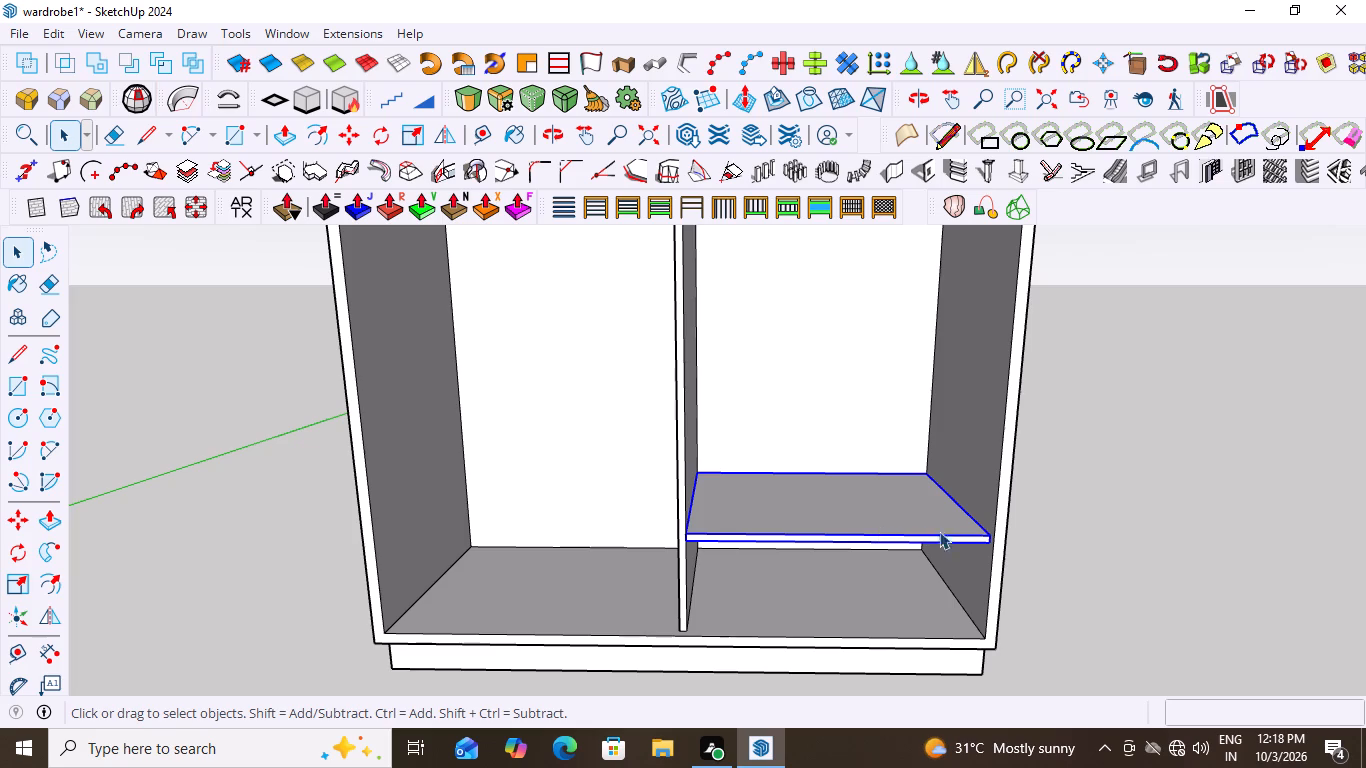
pyautogui.scroll(6, 1004, 560)
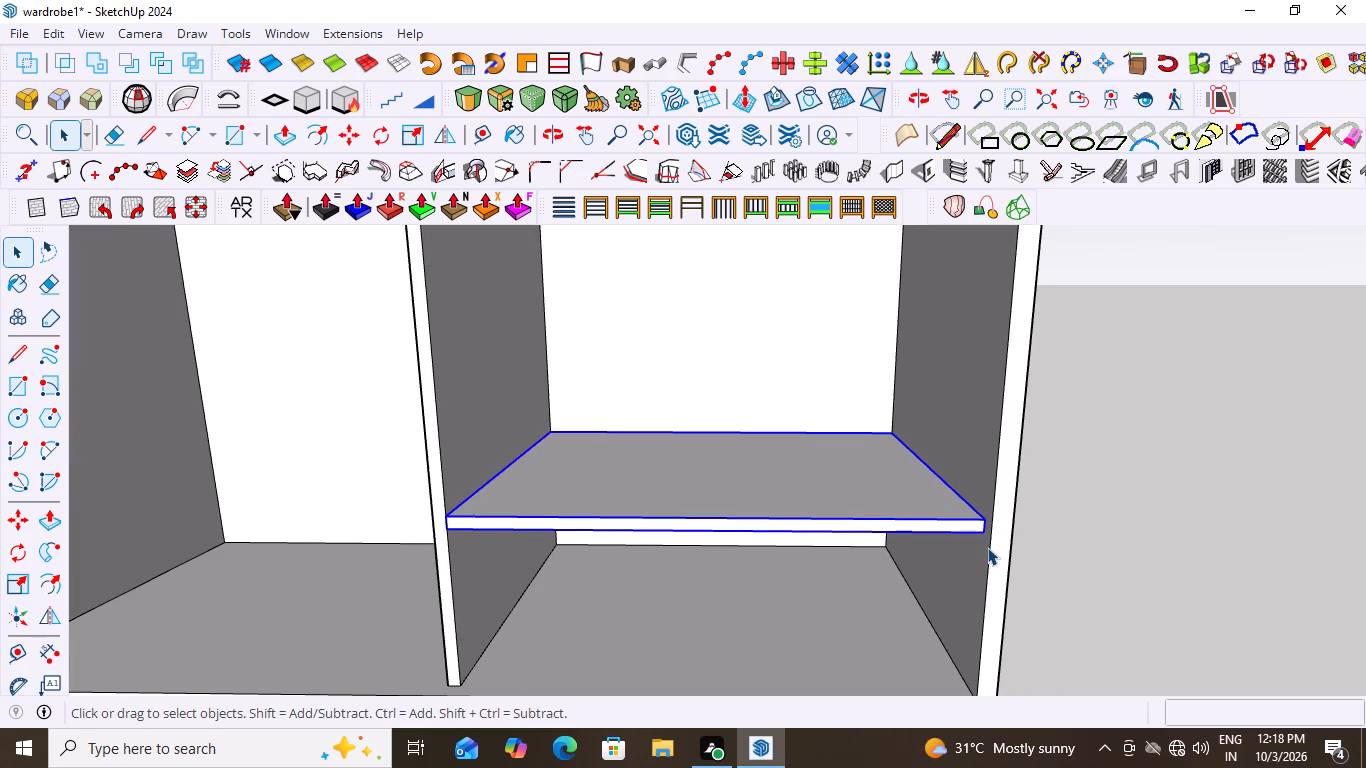
pyautogui.press('m')
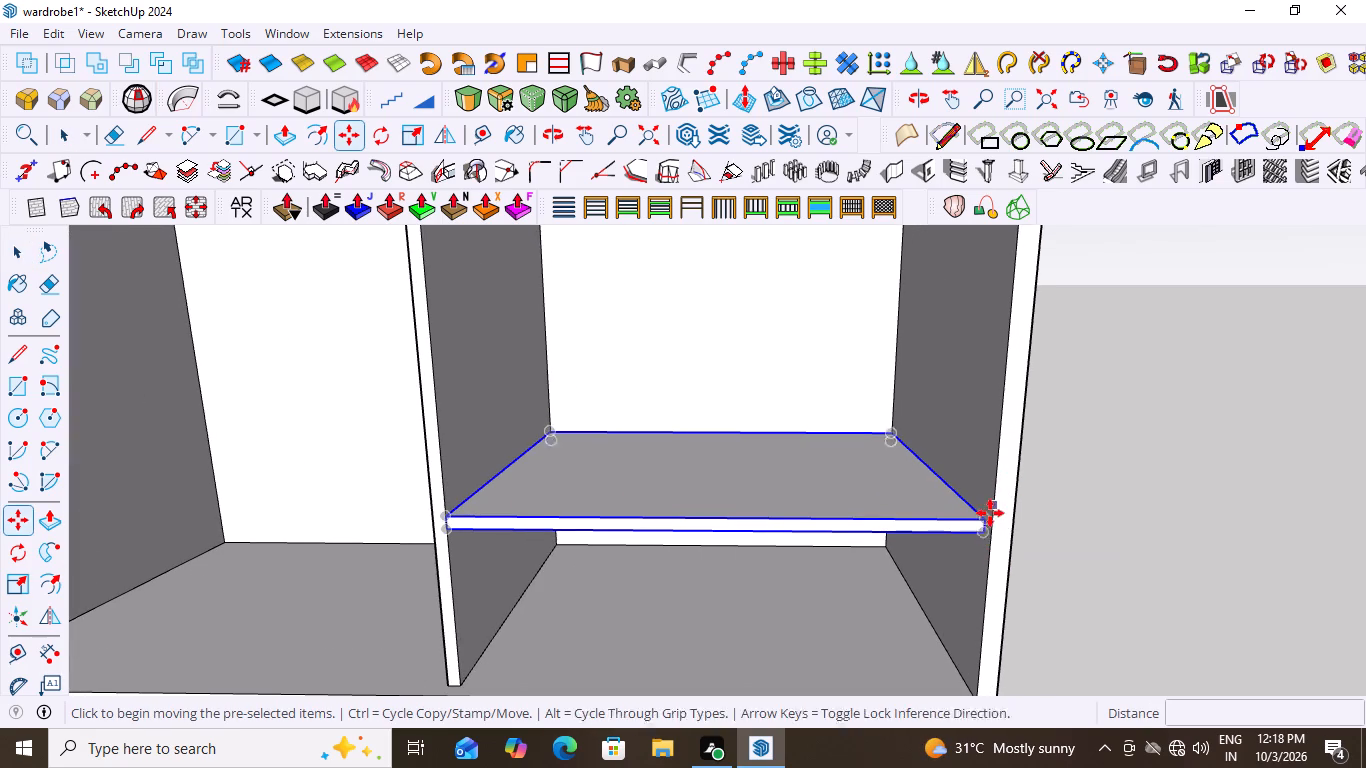
pyautogui.click(986, 520)
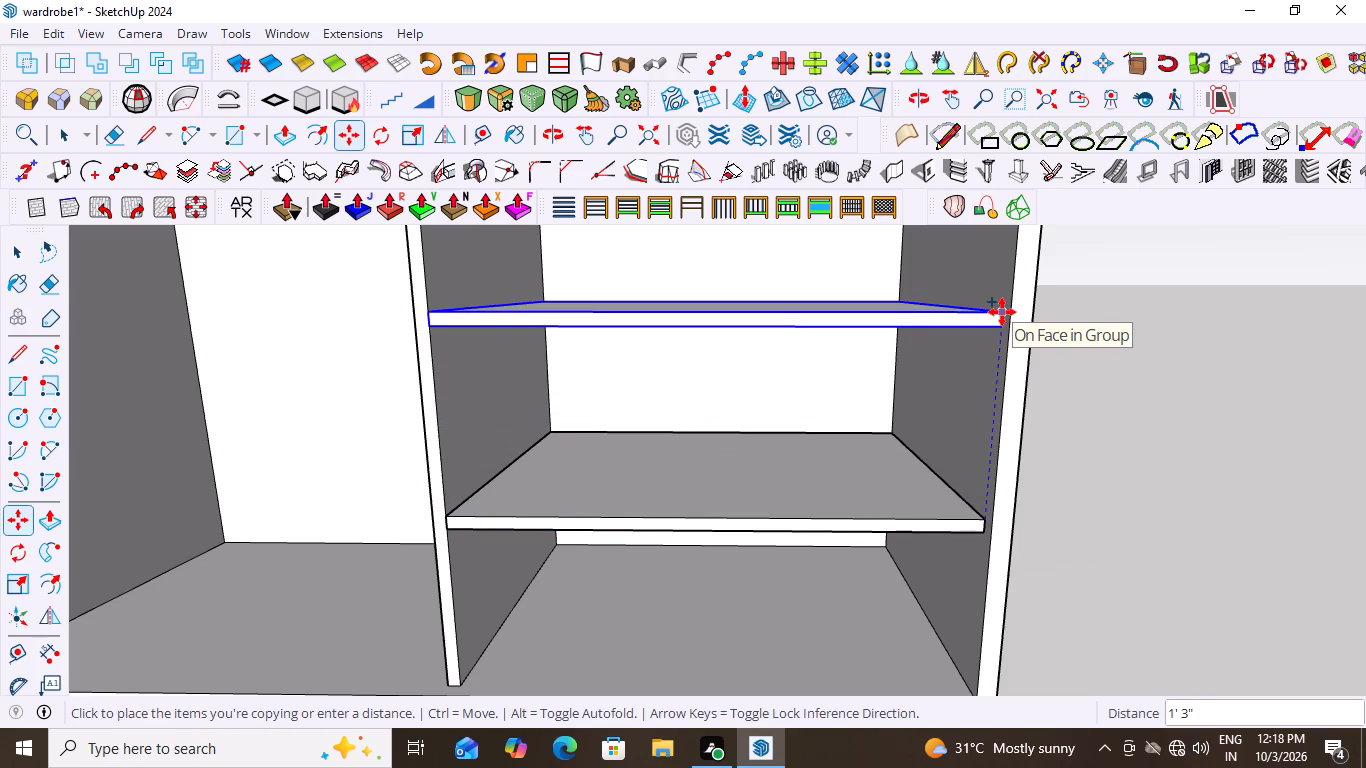
pyautogui.write("1'2")
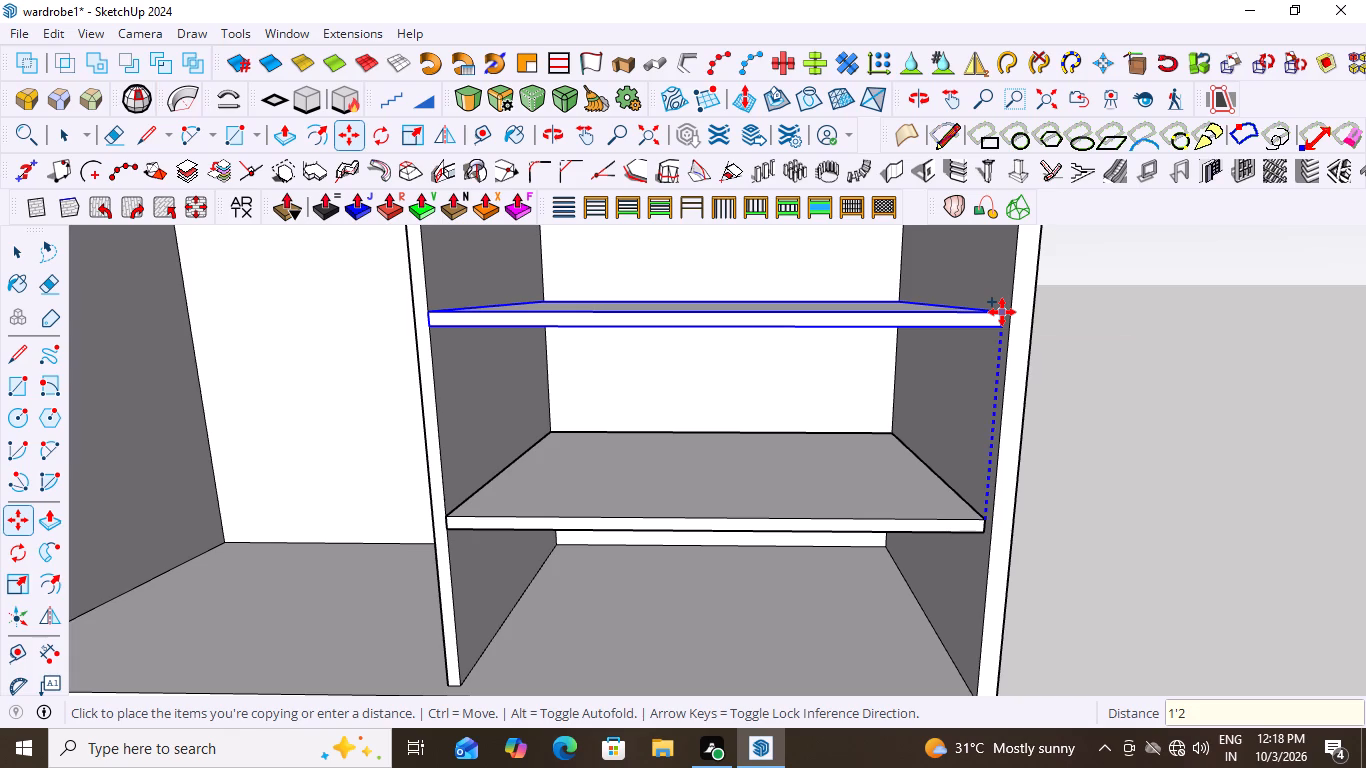
pyautogui.hotkey('shift', '"')
pyautogui.press('Return')
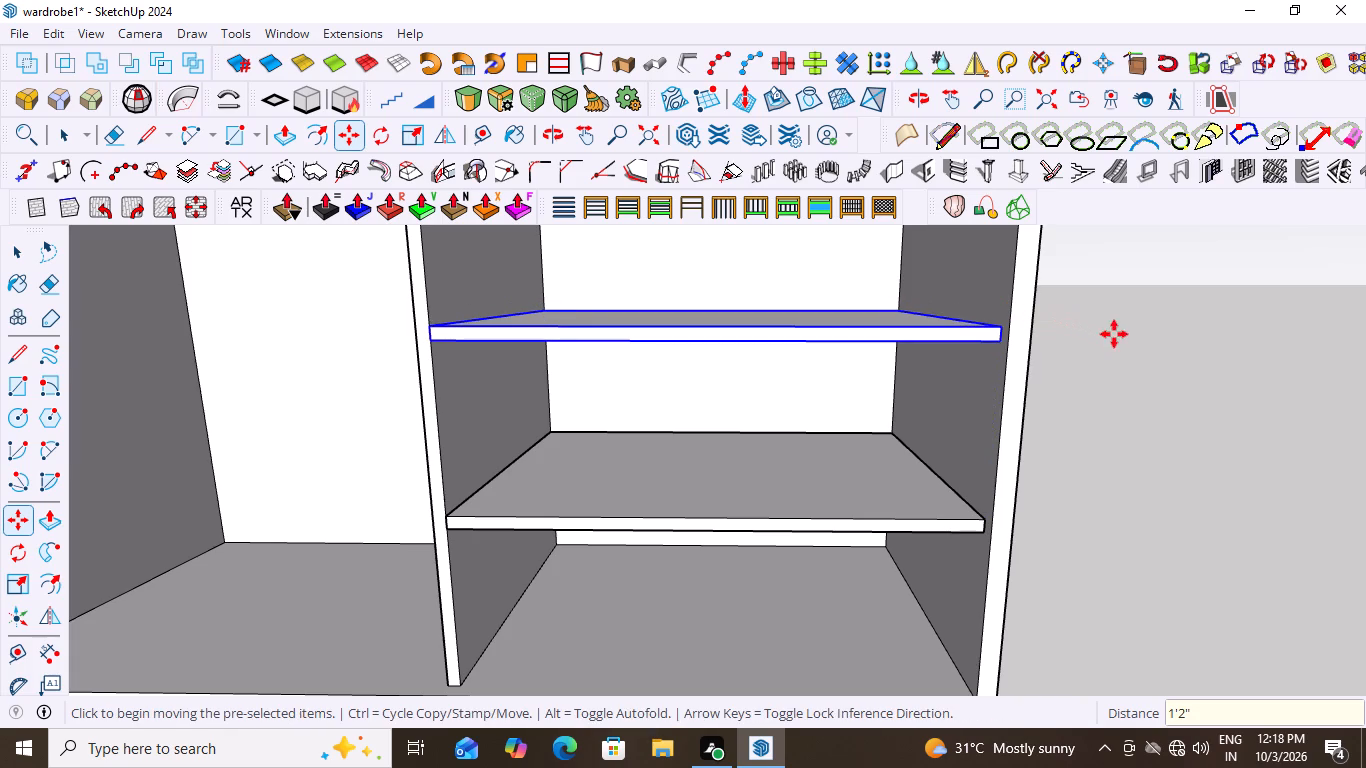
pyautogui.click(1147, 365)
pyautogui.press('space')
pyautogui.click(1147, 365)
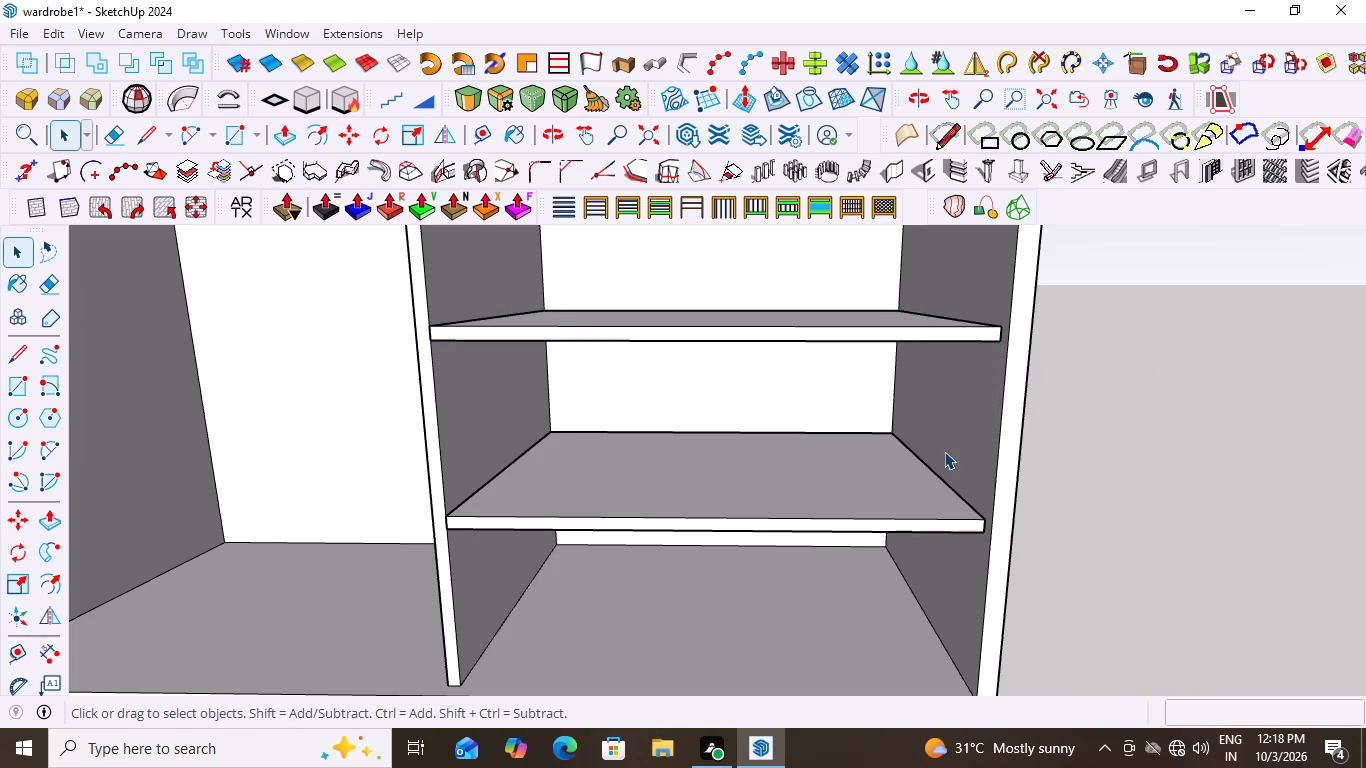
# Copy the upper shelf in the right compartment upward by 9" from its front top corner beside the right side panel.
pyautogui.scroll(-6, 944, 451)
pyautogui.moveTo(891, 415); pyautogui.dragTo(653, 396, button='middle')
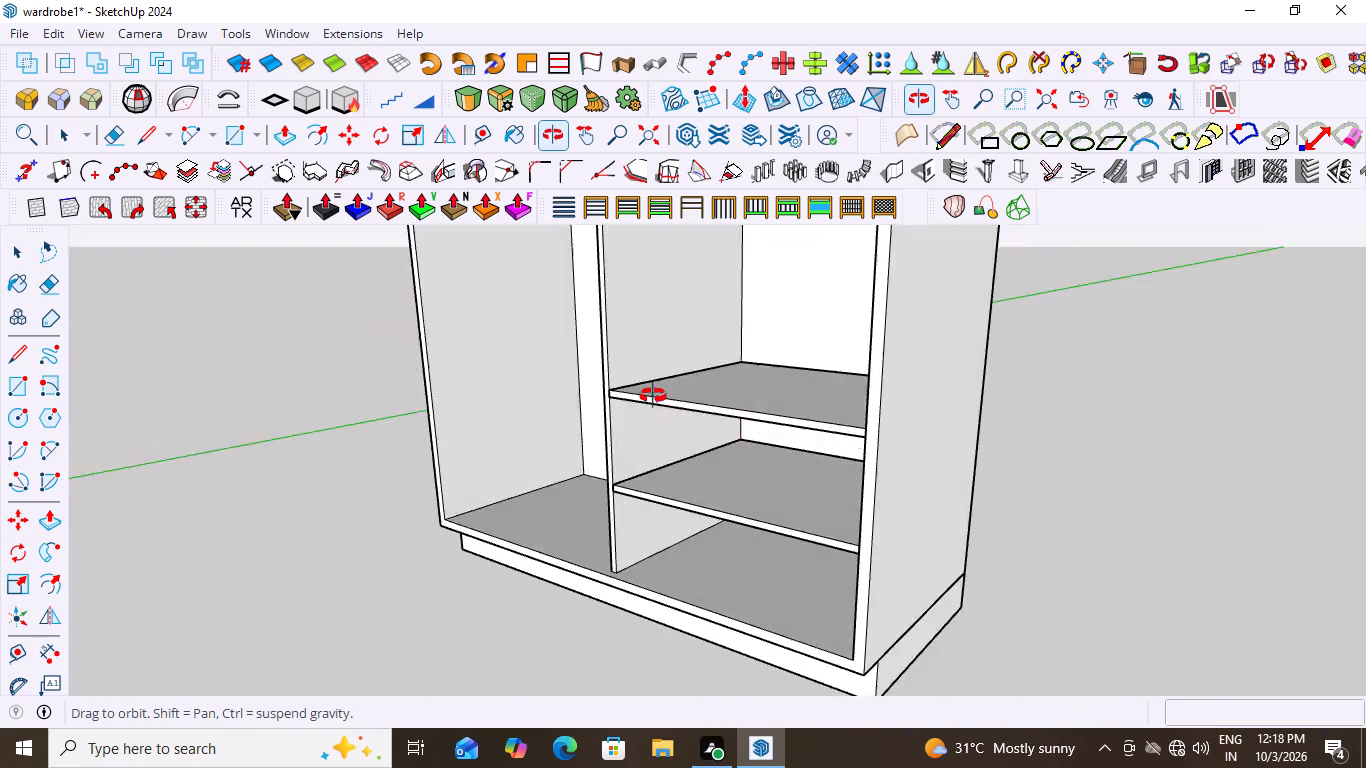
pyautogui.moveTo(653, 396); pyautogui.dragTo(964, 410, button='middle')
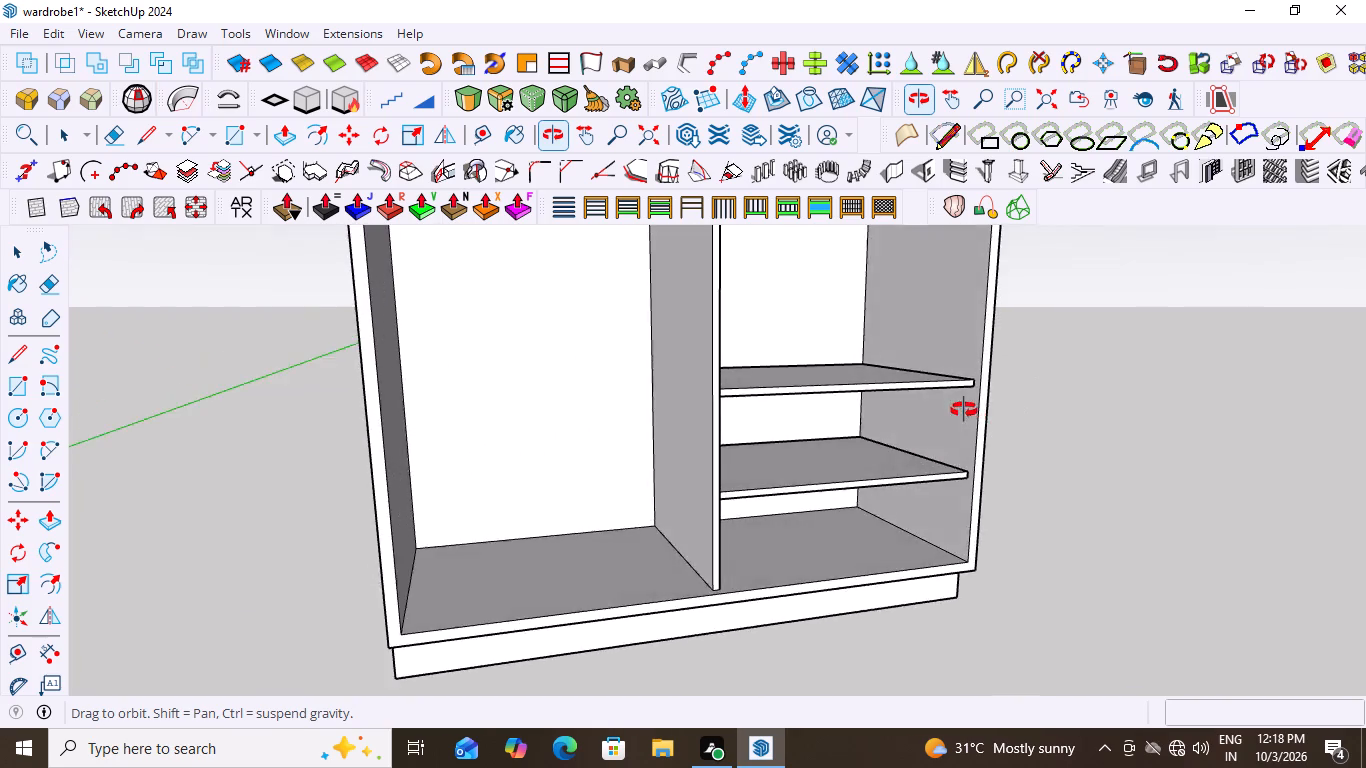
pyautogui.moveTo(964, 410); pyautogui.dragTo(874, 452, button='middle')
pyautogui.scroll(-7, 874, 453)
pyautogui.scroll(3, 918, 408)
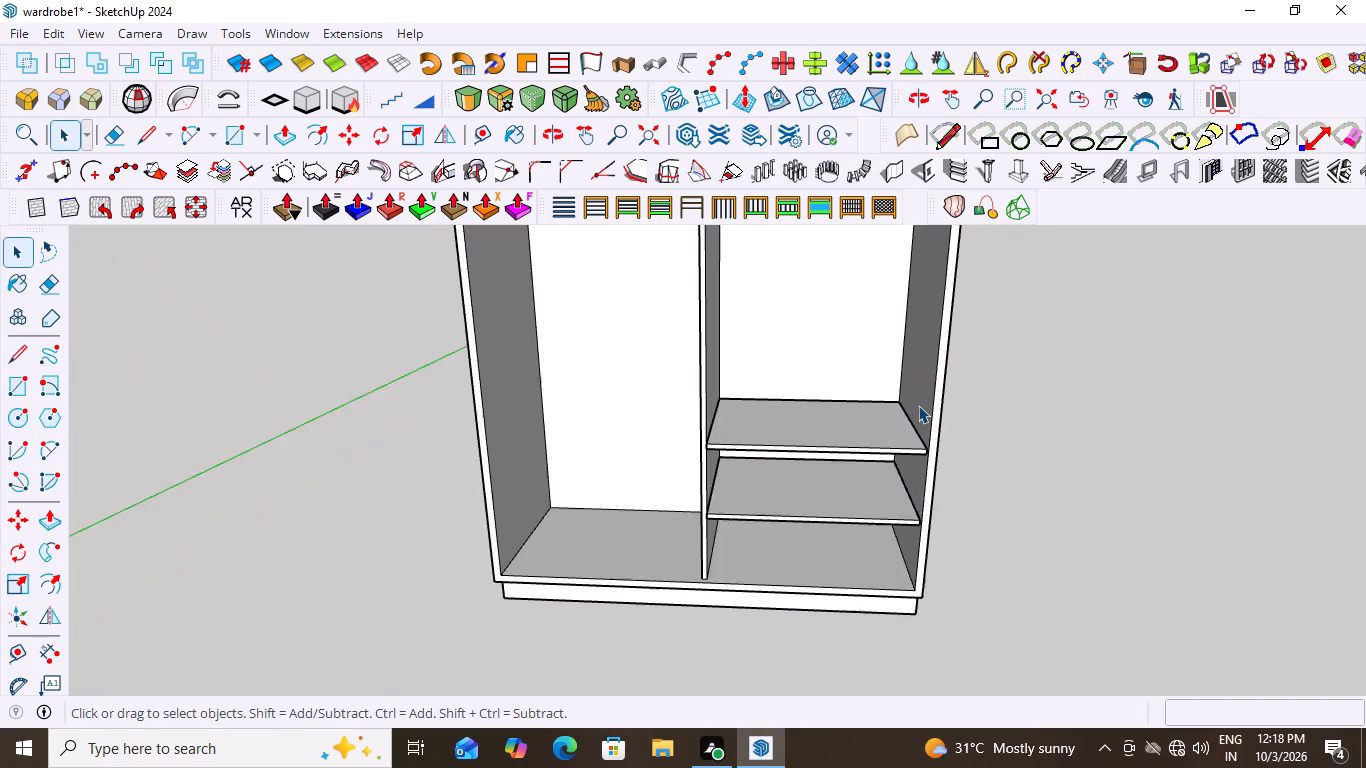
pyautogui.scroll(3, 918, 405)
pyautogui.click(900, 470)
pyautogui.scroll(7, 900, 470)
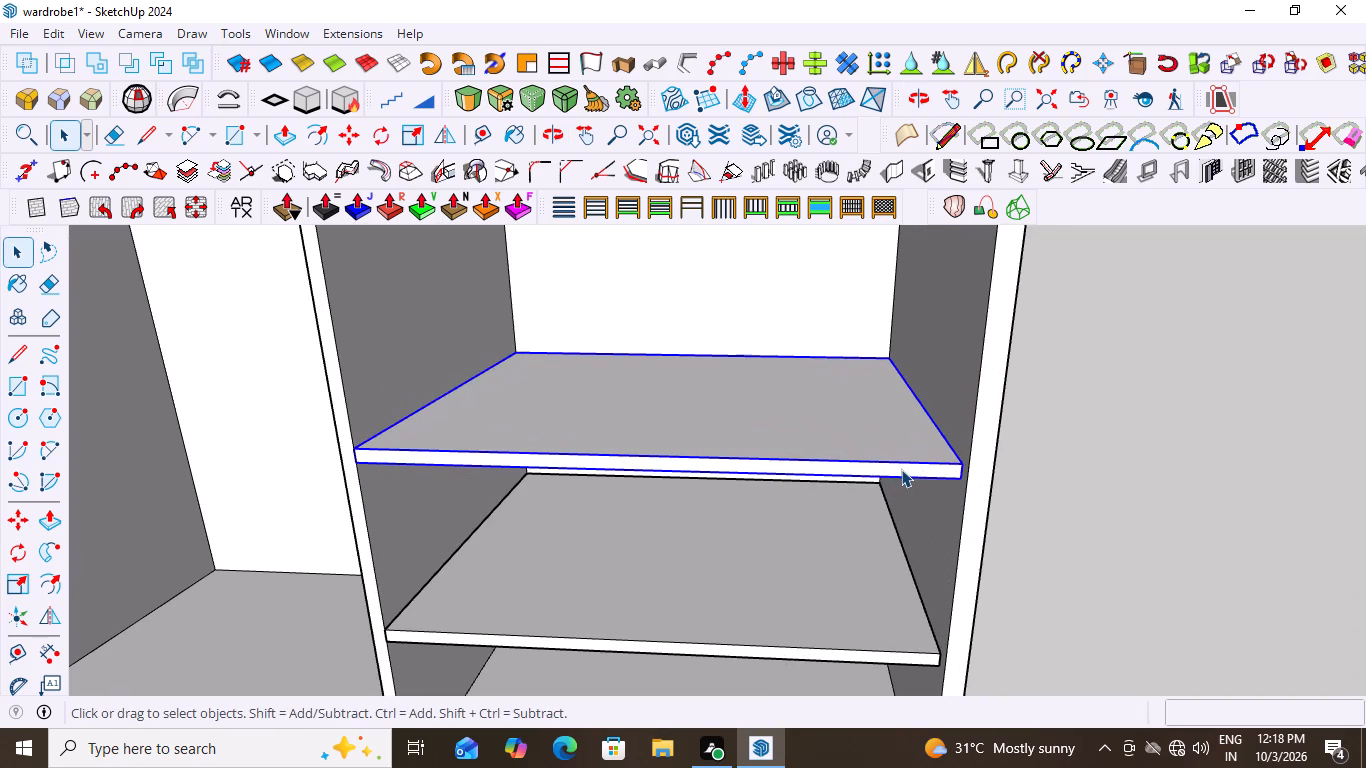
pyautogui.press('m')
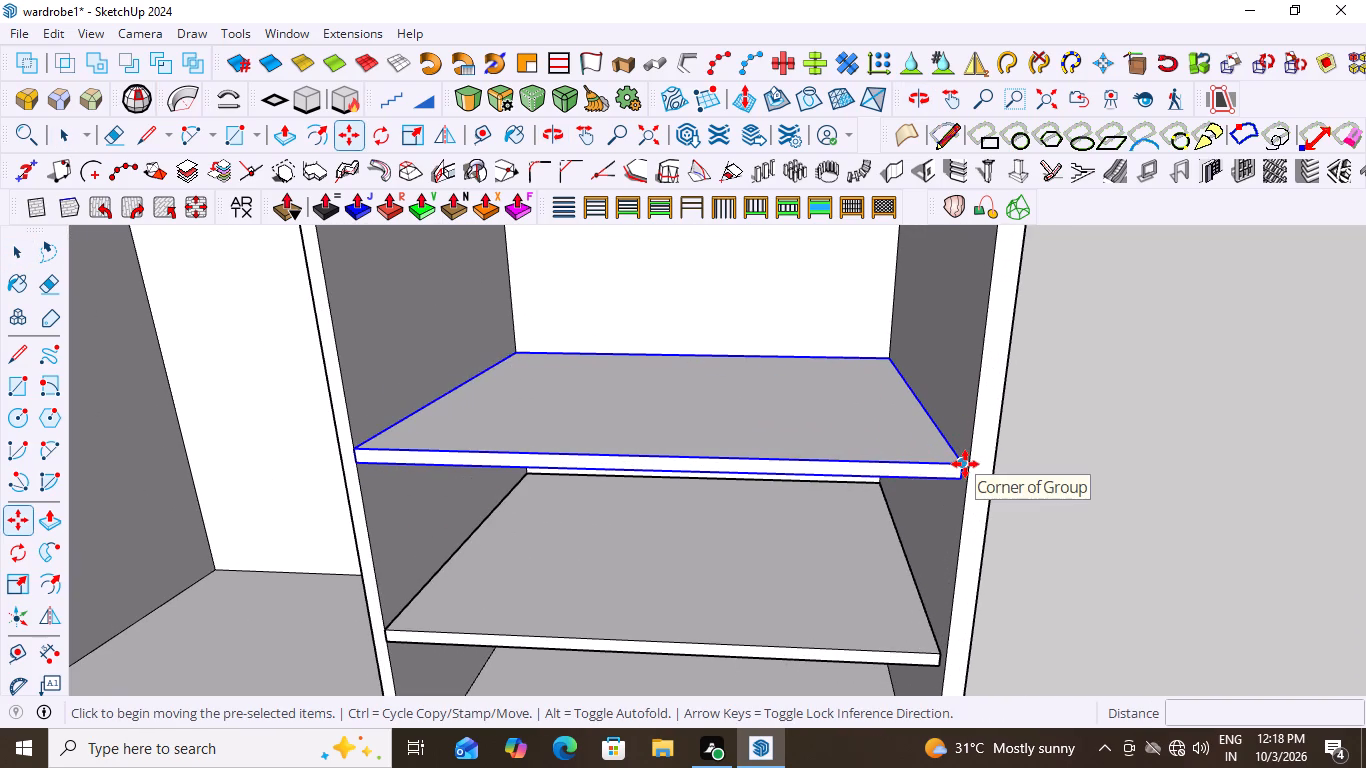
pyautogui.click(965, 464)
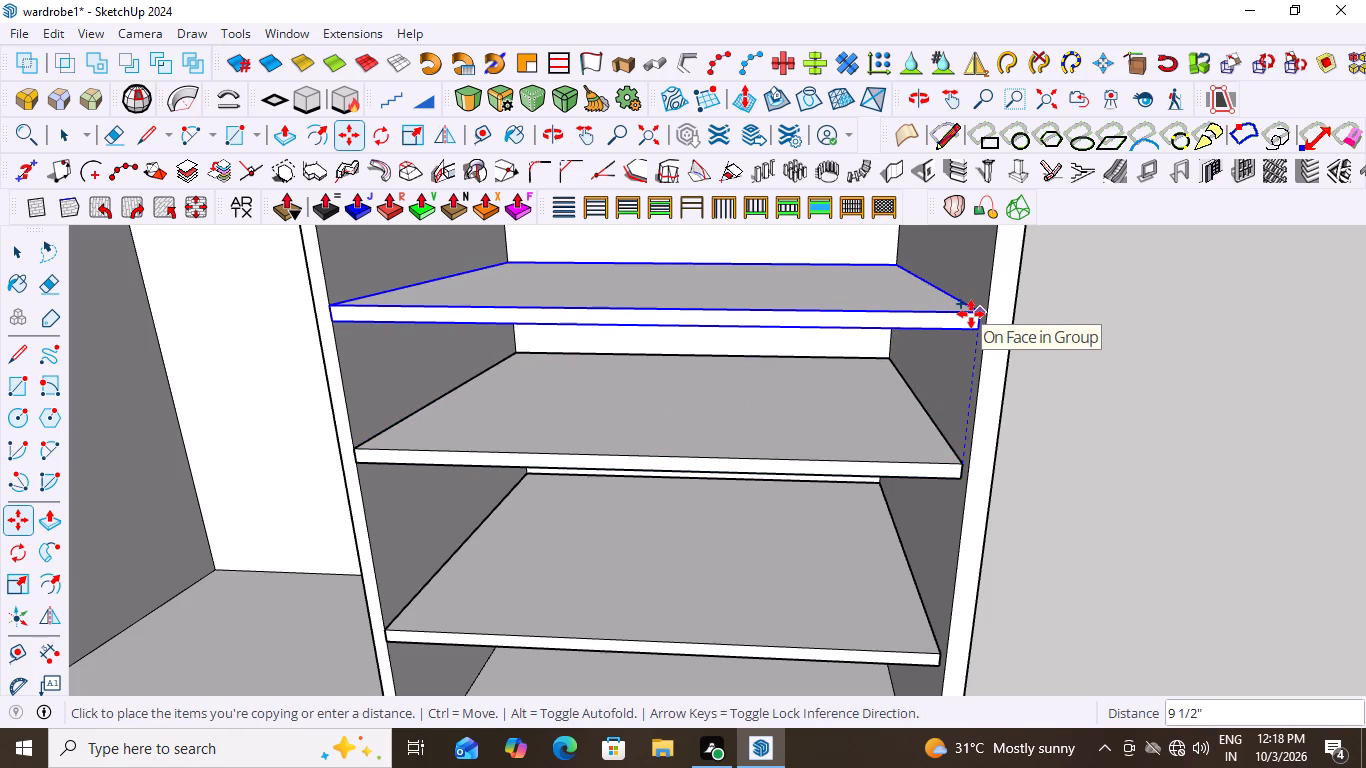
pyautogui.press('8')
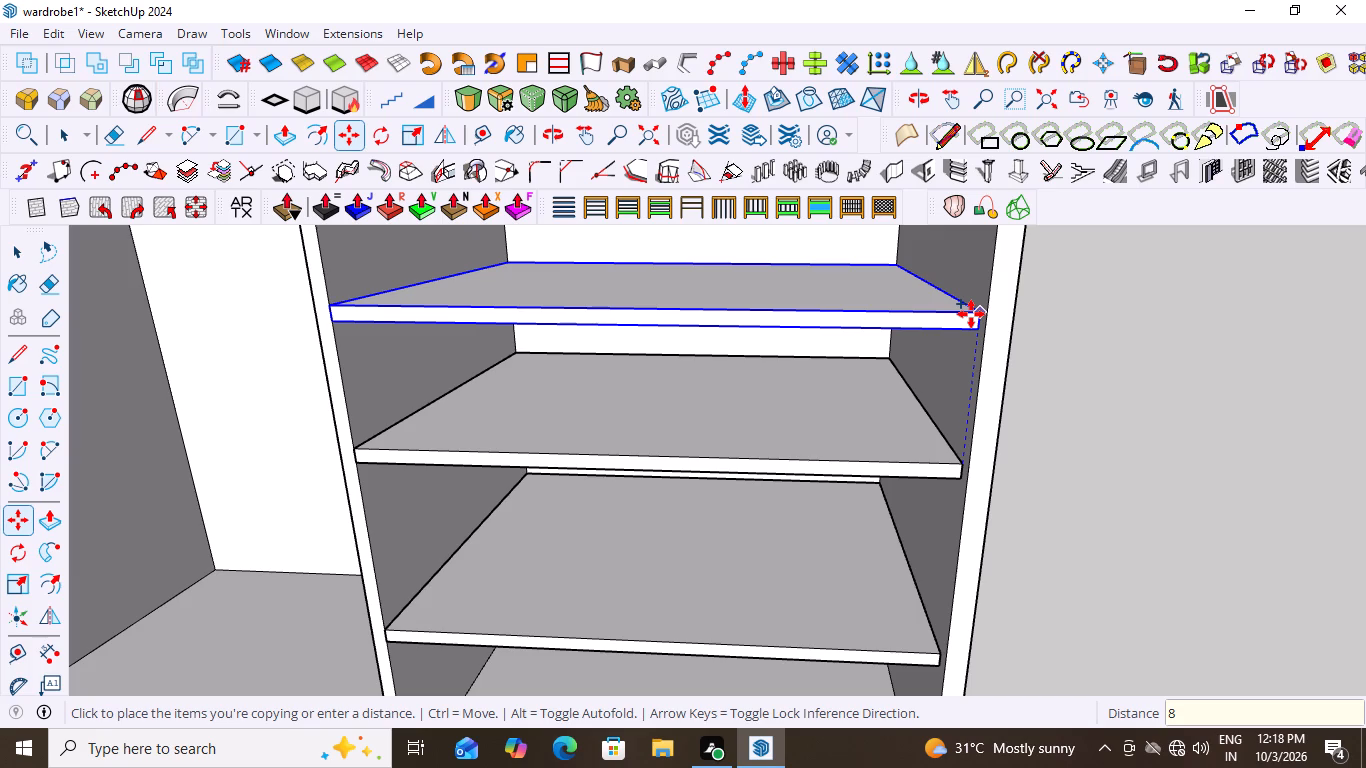
pyautogui.press('BackSpace')
pyautogui.press('9')
pyautogui.hotkey('shift', '"')
pyautogui.press('Return')
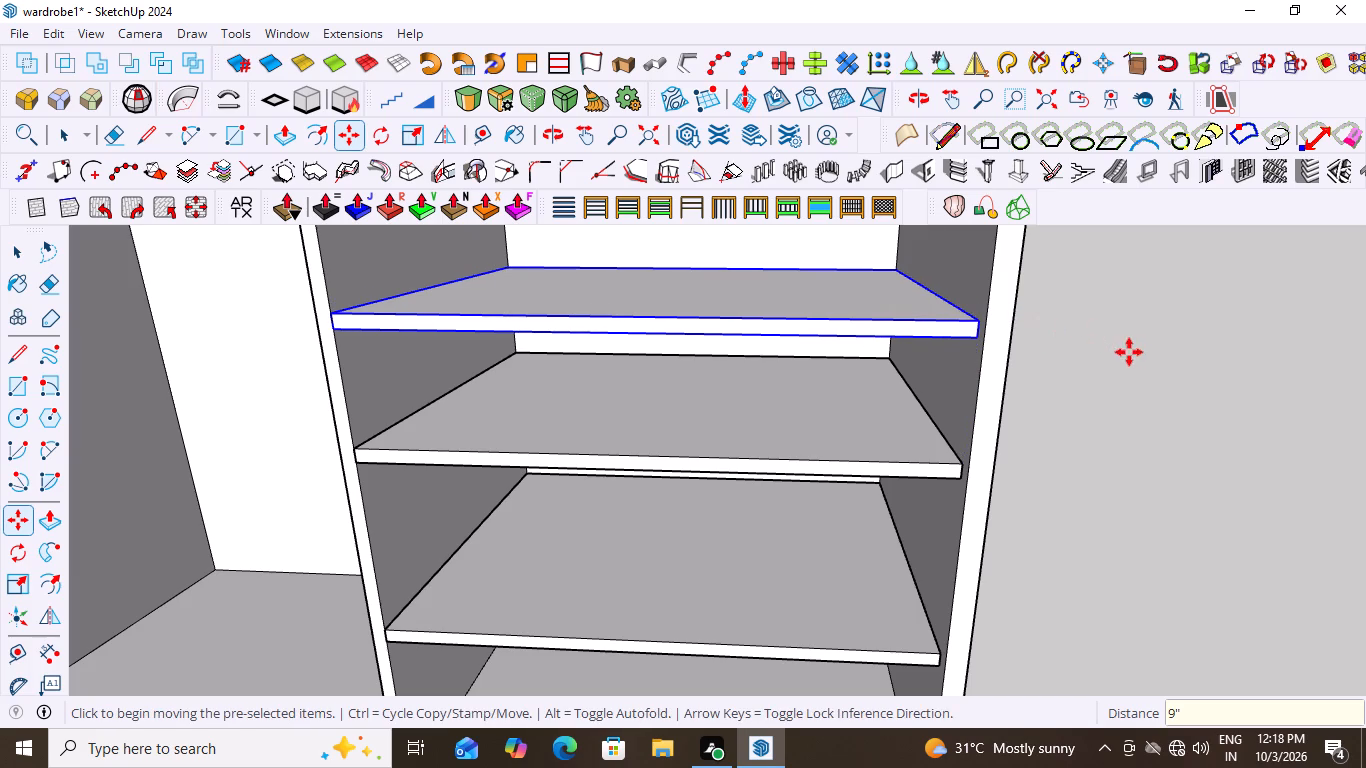
pyautogui.press('space')
pyautogui.click(1154, 356)
pyautogui.scroll(-6, 827, 422)
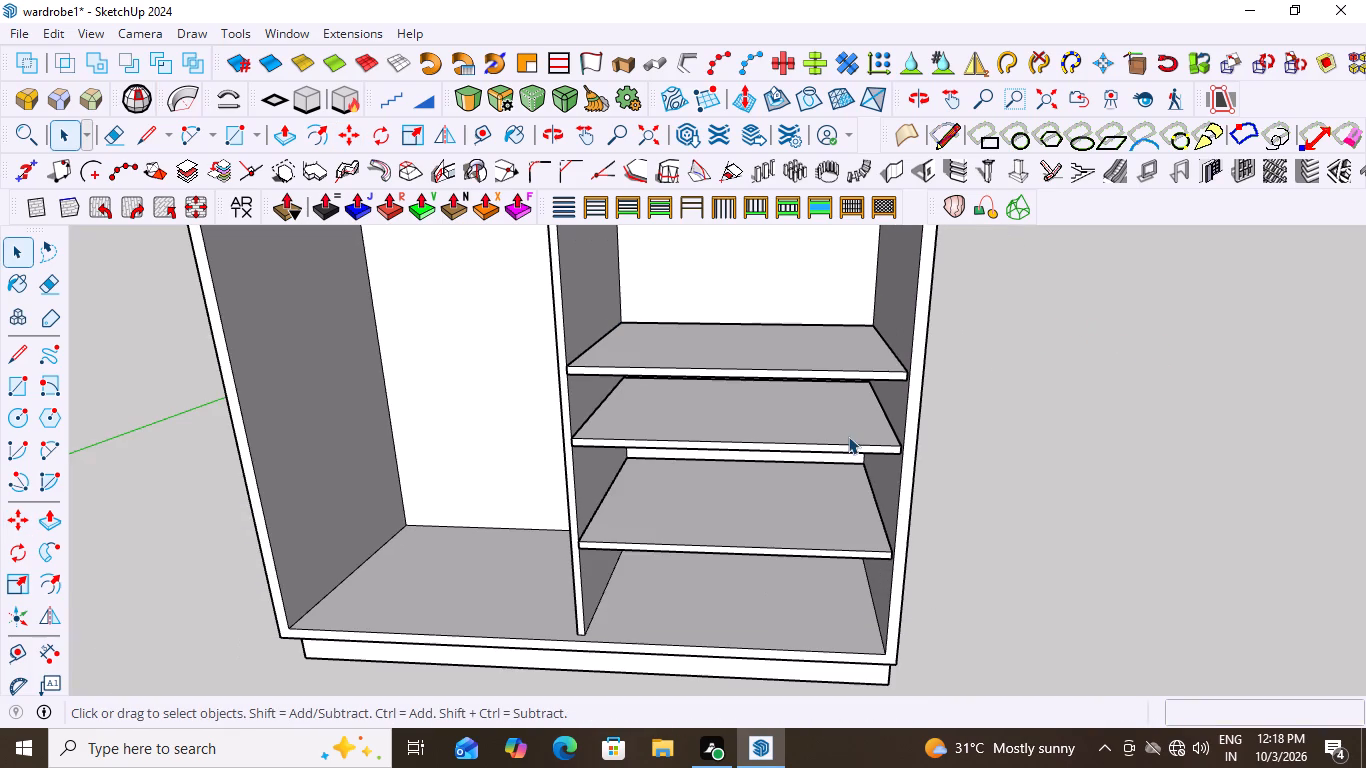
# Measure the clear gap between the top two shelves at their front corners beside the right side panel.
pyautogui.click(49, 659)
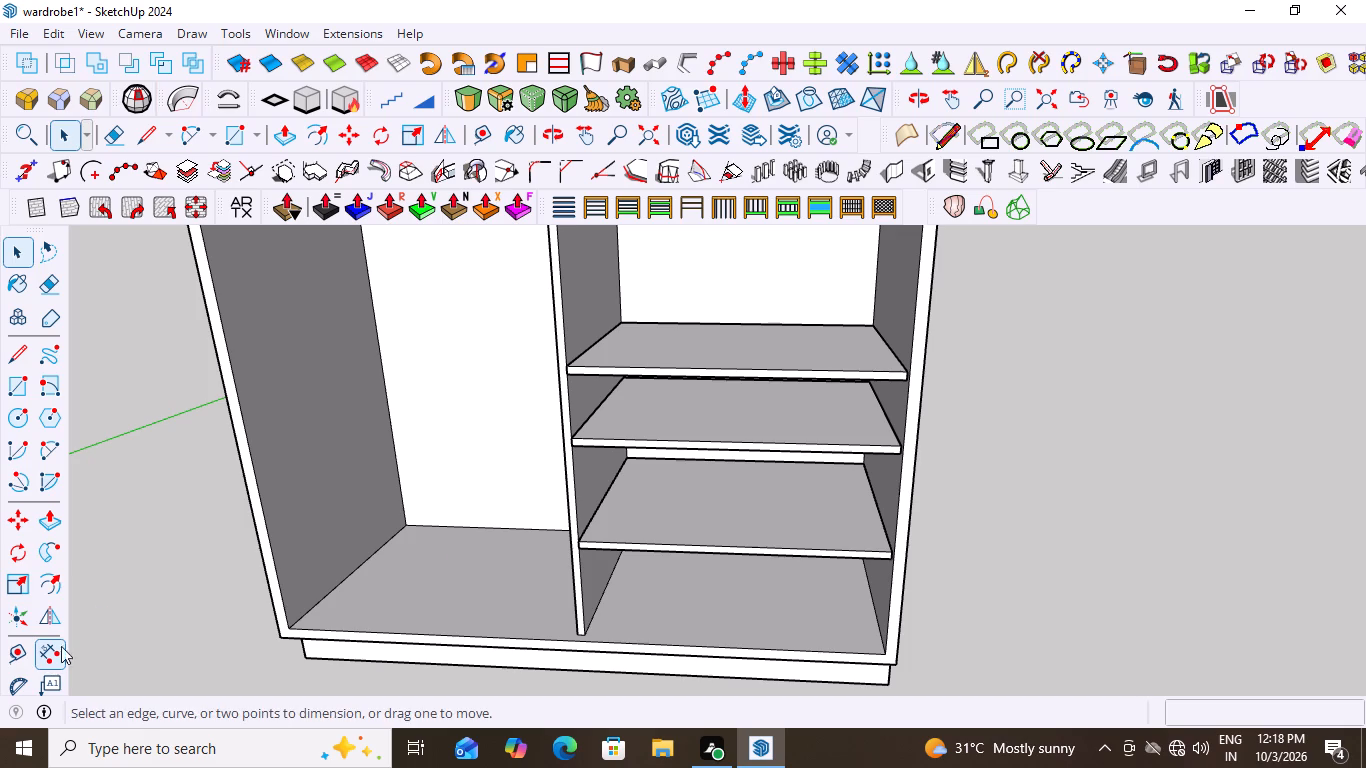
pyautogui.moveTo(948, 392); pyautogui.dragTo(948, 295, button='middle')
pyautogui.scroll(8, 886, 321)
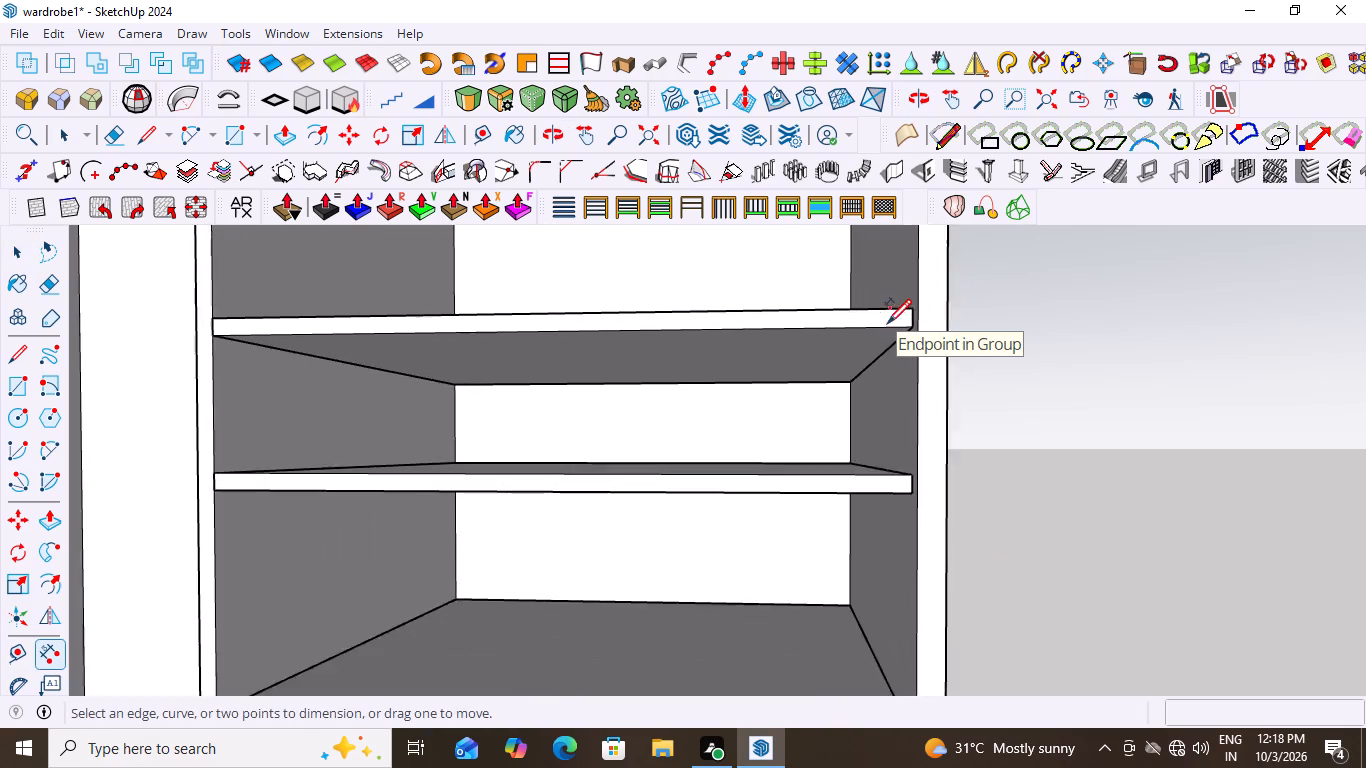
pyautogui.scroll(3, 887, 322)
pyautogui.click(921, 327)
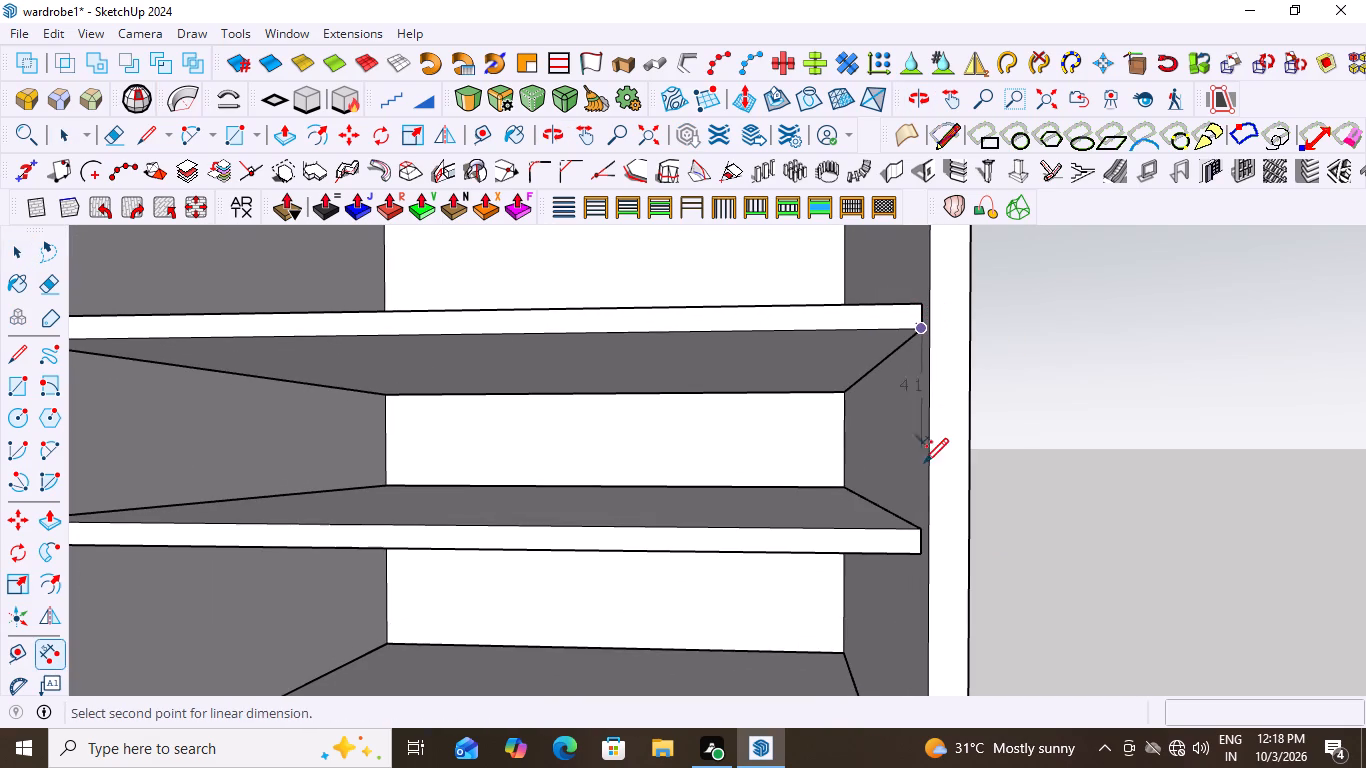
pyautogui.click(915, 530)
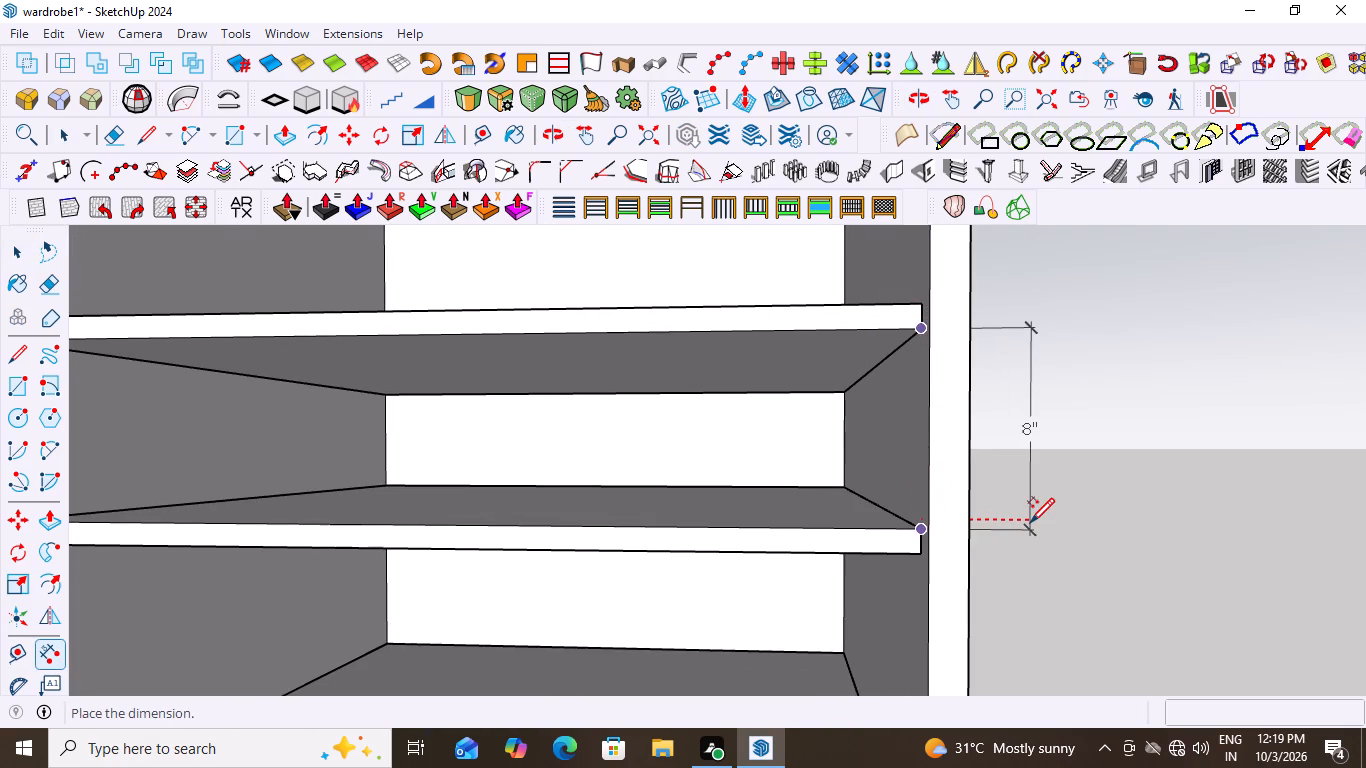
pyautogui.press('space')
pyautogui.click(1028, 525)
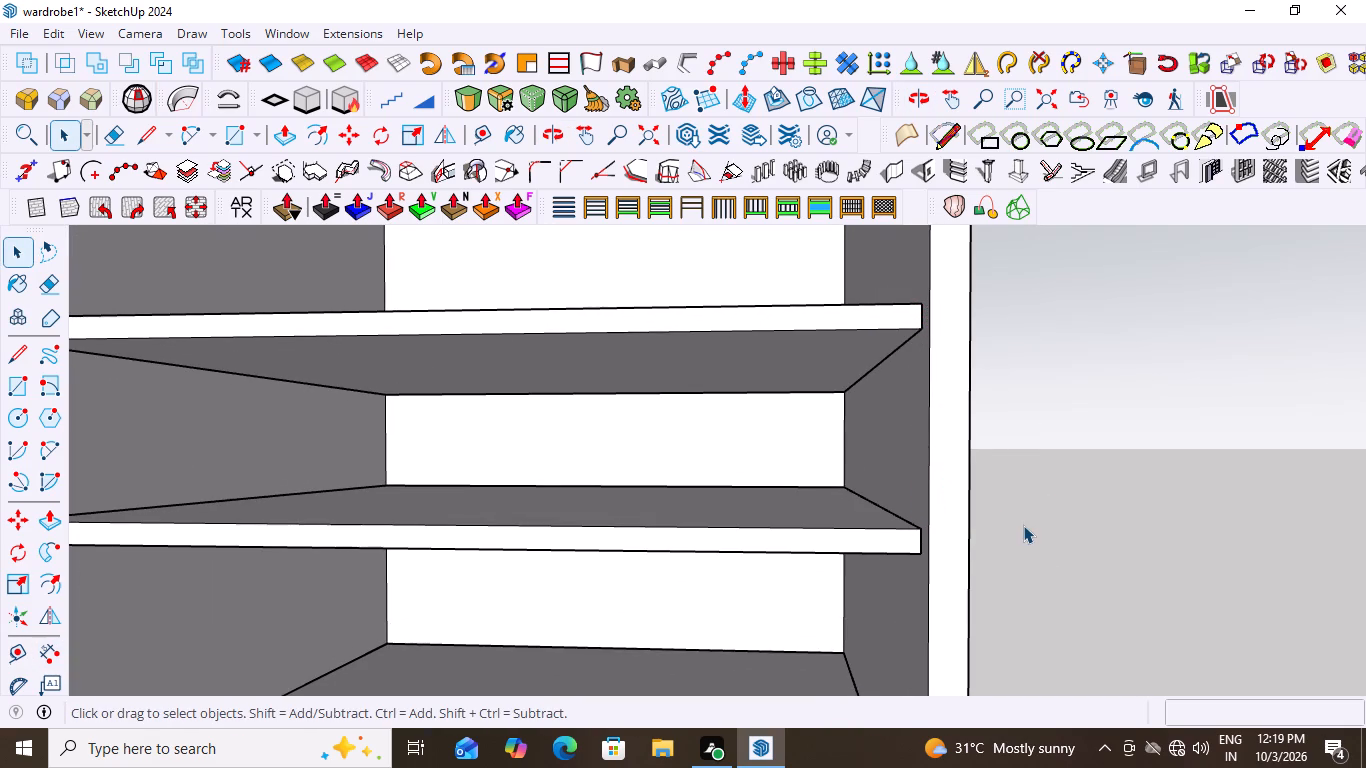
# Examine the shelf spacing and the open space above the shelves in the right compartment from several angles.
pyautogui.scroll(-6, 1025, 524)
pyautogui.scroll(-14, 1016, 415)
pyautogui.moveTo(861, 437); pyautogui.dragTo(864, 519, button='middle')
pyautogui.scroll(6, 871, 485)
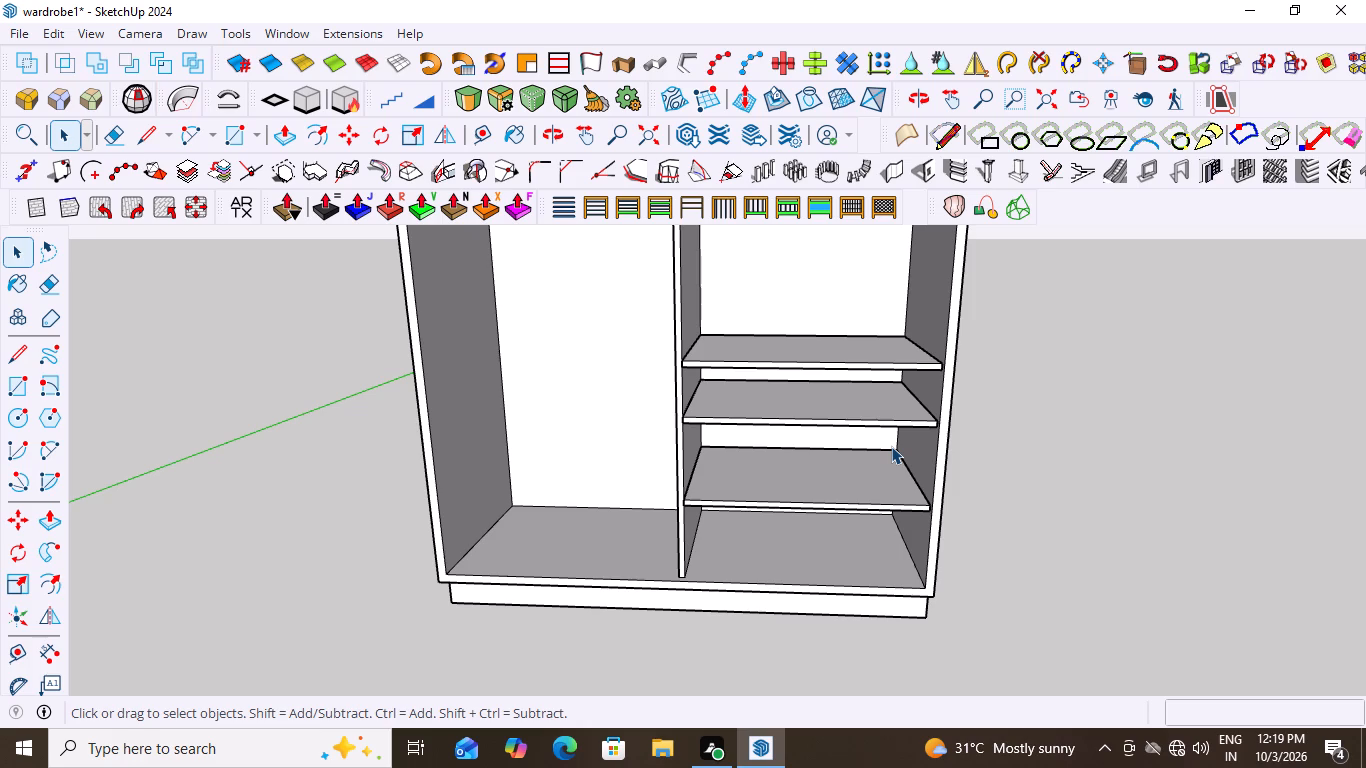
pyautogui.scroll(-4, 891, 446)
pyautogui.moveTo(879, 345); pyautogui.dragTo(824, 412, button='middle')
pyautogui.scroll(-1, 824, 412)
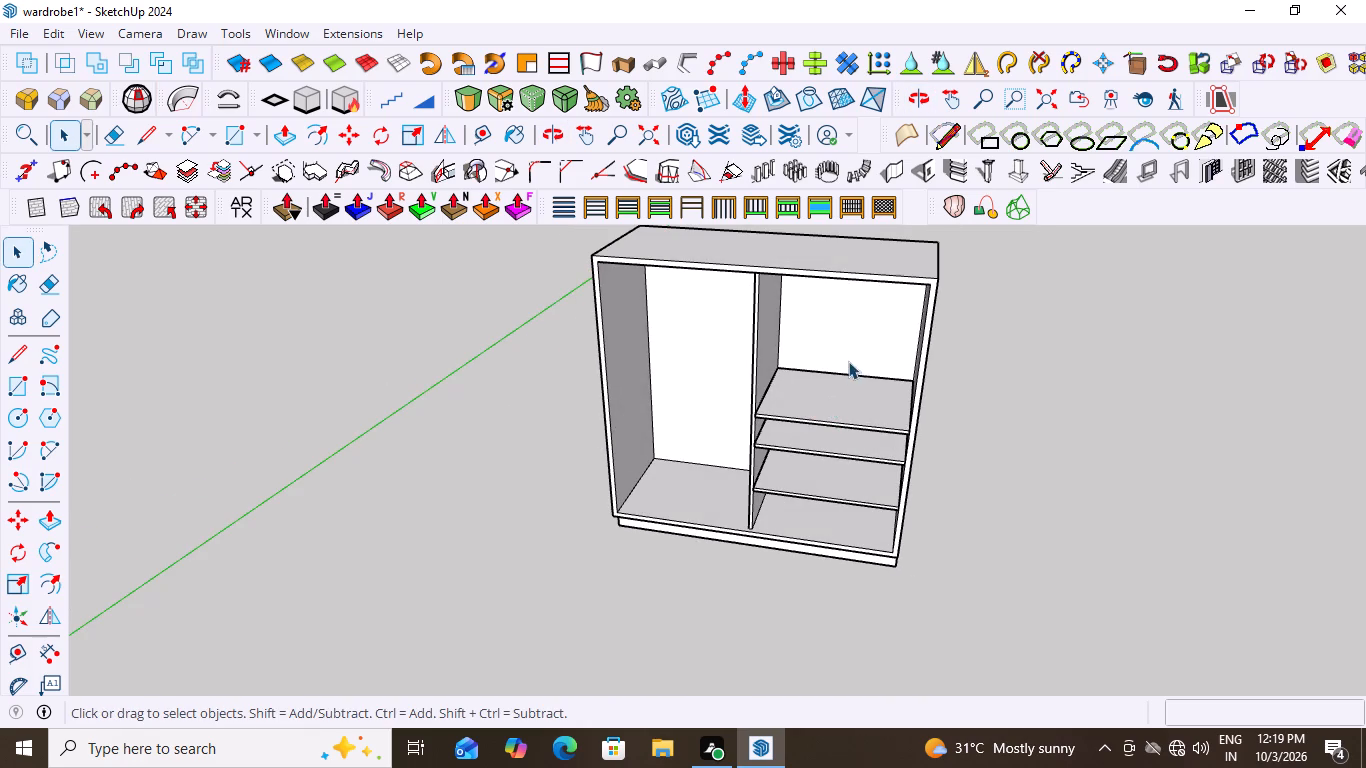
pyautogui.moveTo(900, 346); pyautogui.dragTo(885, 344, button='middle')
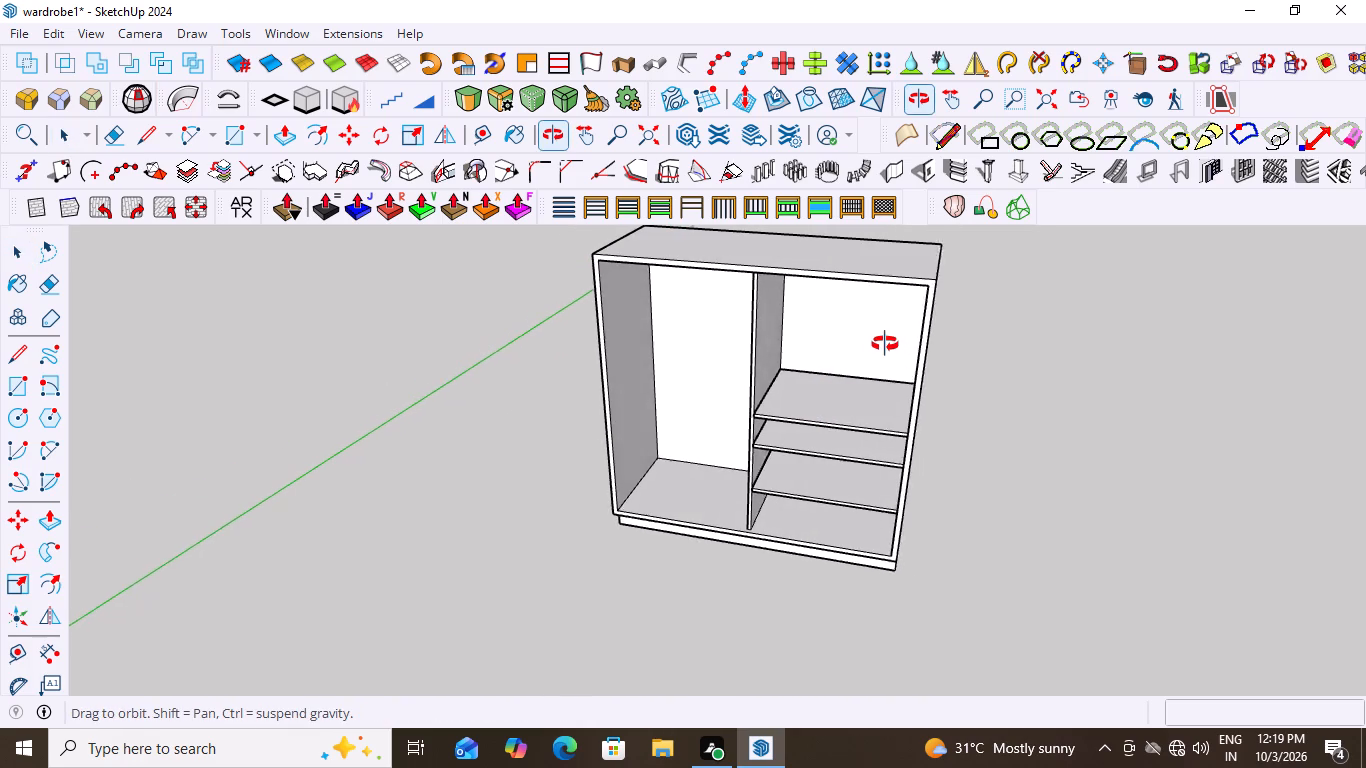
pyautogui.moveTo(885, 344); pyautogui.dragTo(869, 351, button='middle')
pyautogui.moveTo(828, 403); pyautogui.dragTo(901, 371, button='middle')
pyautogui.scroll(3, 901, 371)
pyautogui.scroll(-4, 869, 368)
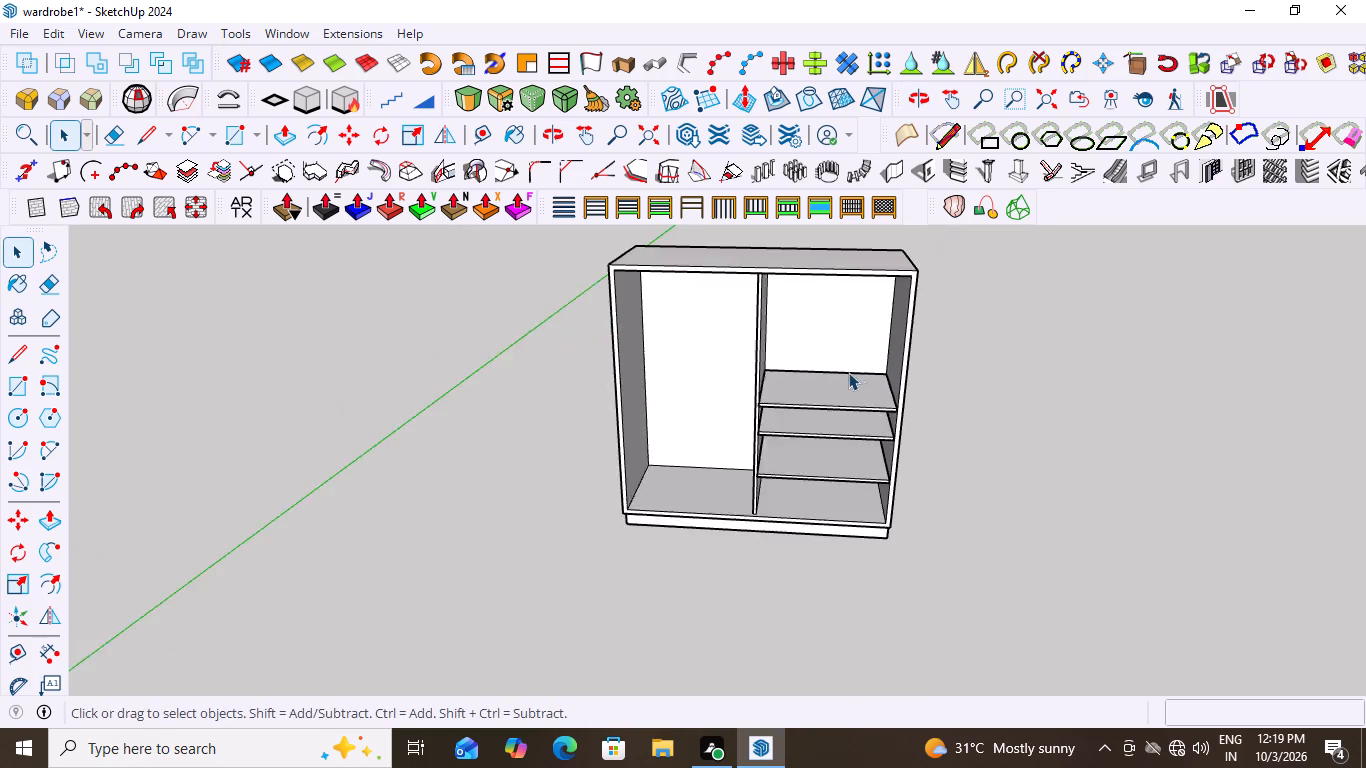
pyautogui.scroll(-3, 848, 372)
pyautogui.moveTo(856, 308); pyautogui.dragTo(874, 249, button='middle')
pyautogui.scroll(1, 874, 249)
pyautogui.scroll(4, 831, 326)
# Open the wardrobe carcass group for editing and select the right compartment's back face.
pyautogui.doubleClick(834, 325)
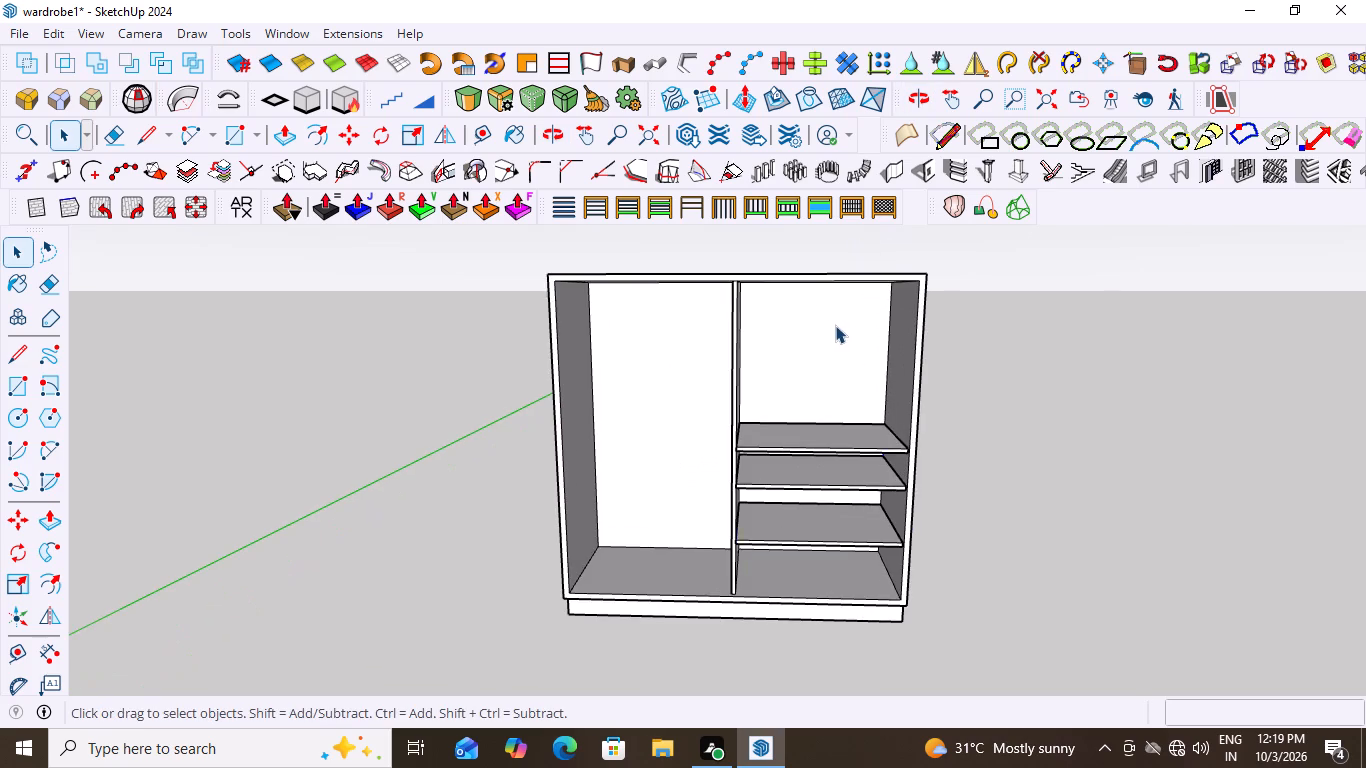
pyautogui.click(835, 326)
pyautogui.scroll(3, 816, 330)
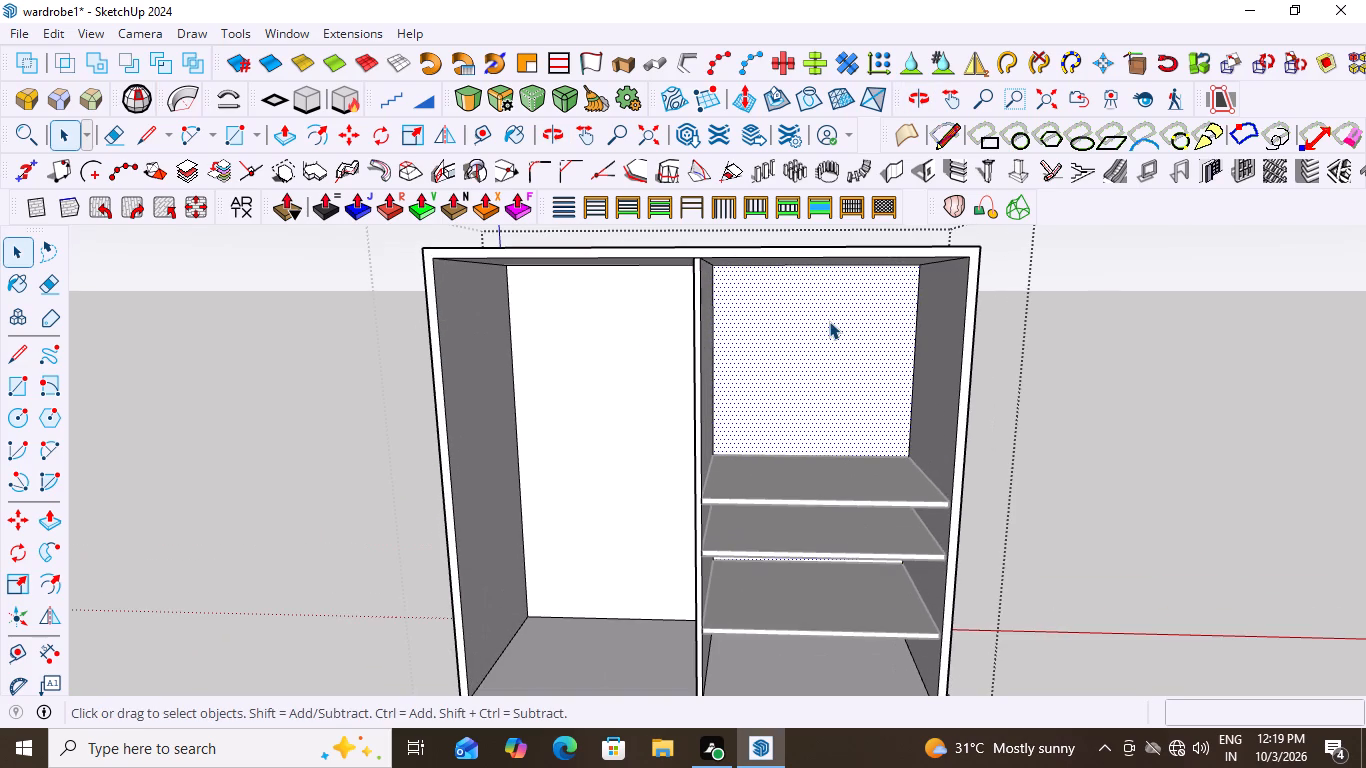
pyautogui.click(829, 321)
# Examine the carcass faces around the right compartment from several angles, checking which faces and edges belong together.
pyautogui.scroll(-5, 829, 321)
pyautogui.moveTo(834, 339); pyautogui.dragTo(806, 279, button='middle')
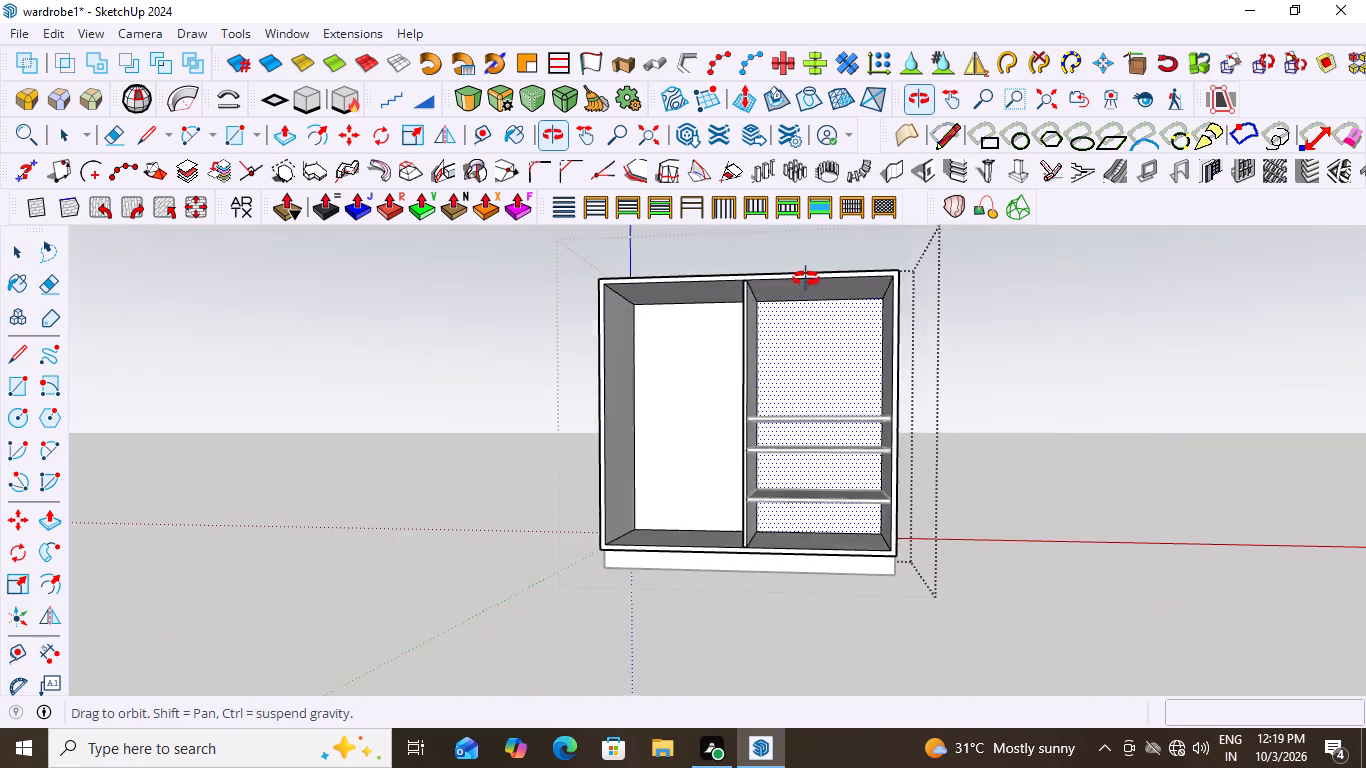
pyautogui.moveTo(806, 279); pyautogui.dragTo(820, 333, button='middle')
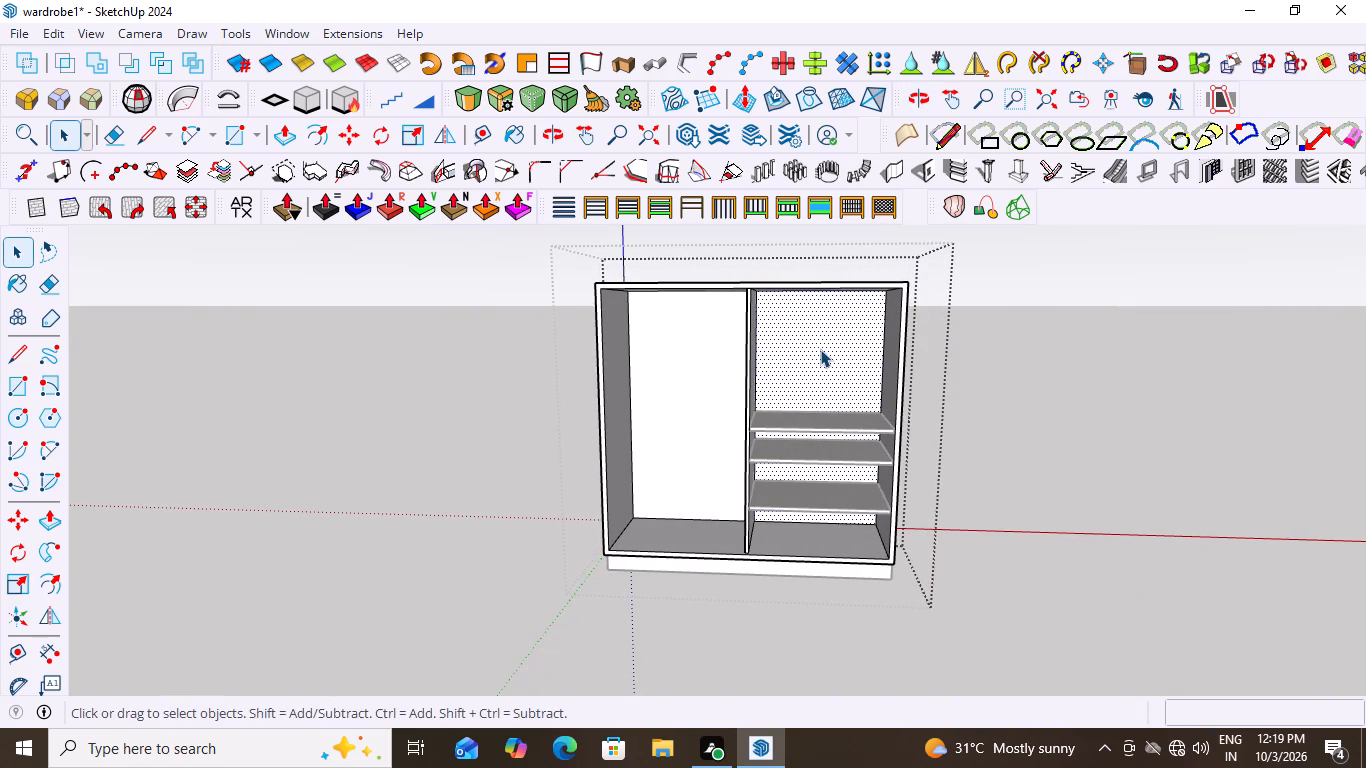
pyautogui.moveTo(815, 284); pyautogui.dragTo(819, 210, button='middle')
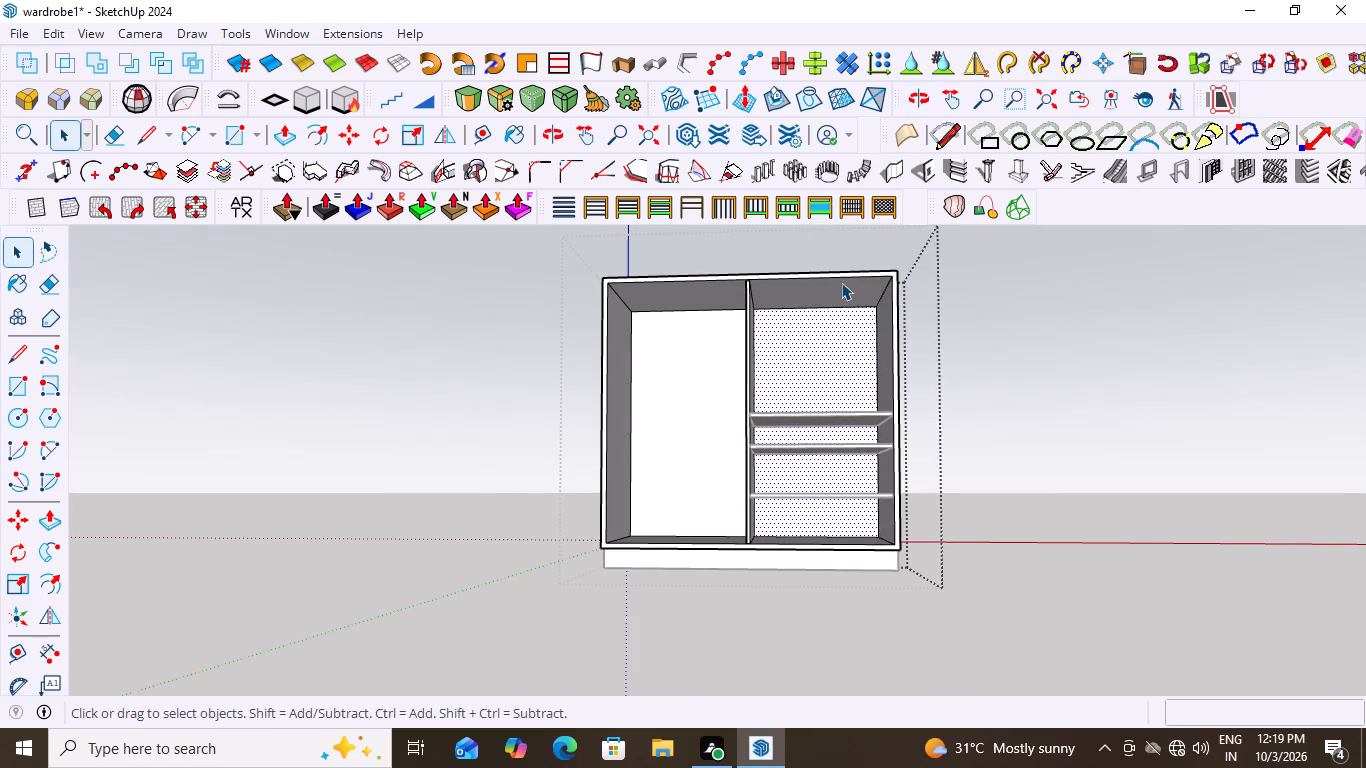
pyautogui.click(841, 283)
pyautogui.click(821, 292)
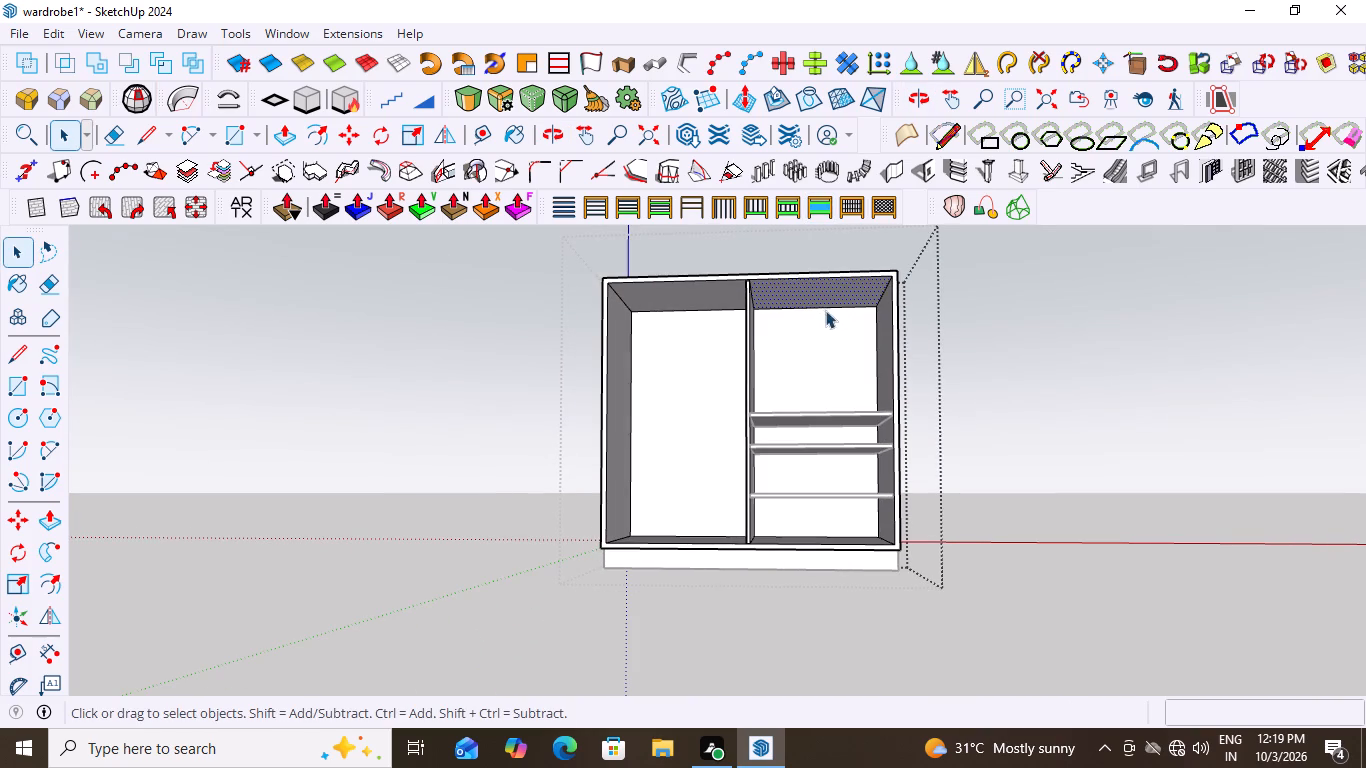
pyautogui.moveTo(838, 300); pyautogui.dragTo(734, 348, button='middle')
pyautogui.moveTo(768, 346); pyautogui.dragTo(780, 346, button='middle')
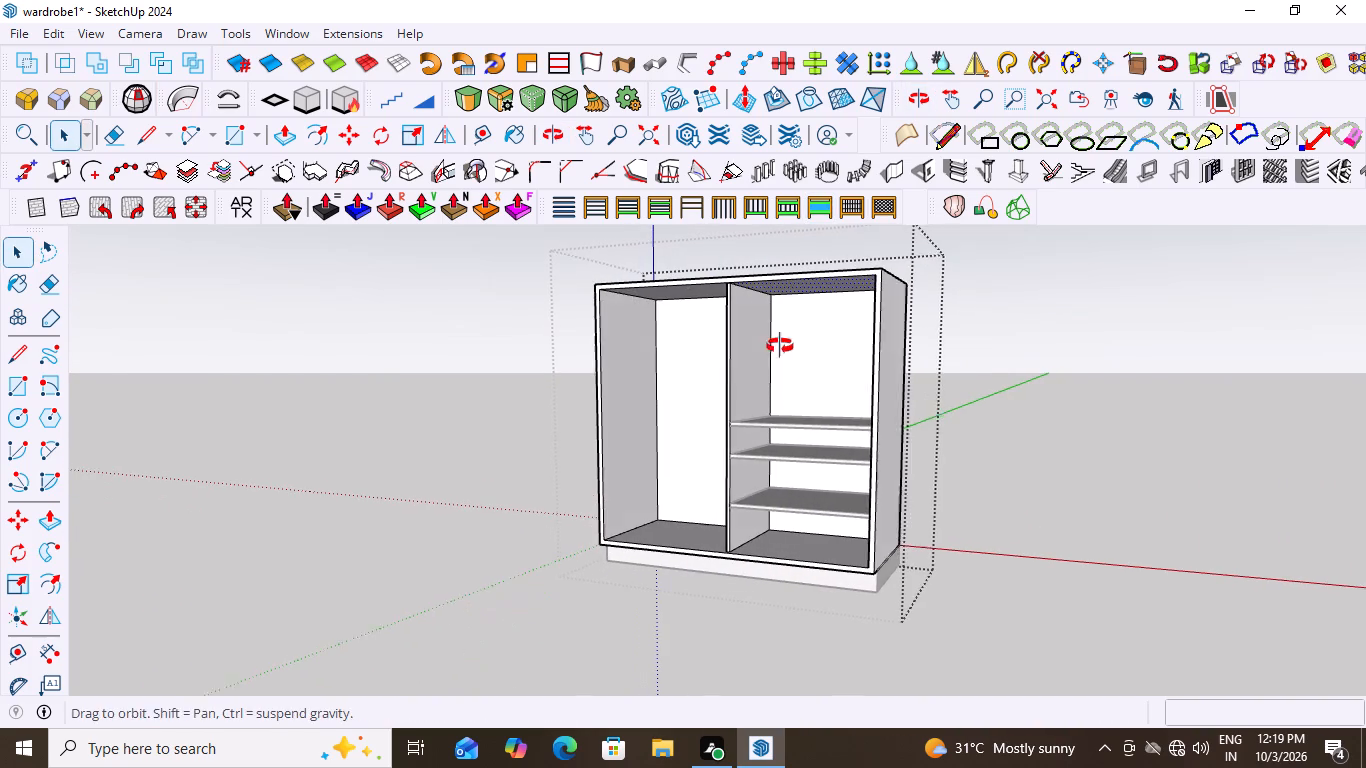
pyautogui.moveTo(780, 346); pyautogui.dragTo(792, 347, button='middle')
pyautogui.middleClick(861, 352)
pyautogui.moveTo(817, 335); pyautogui.dragTo(873, 363, button='middle')
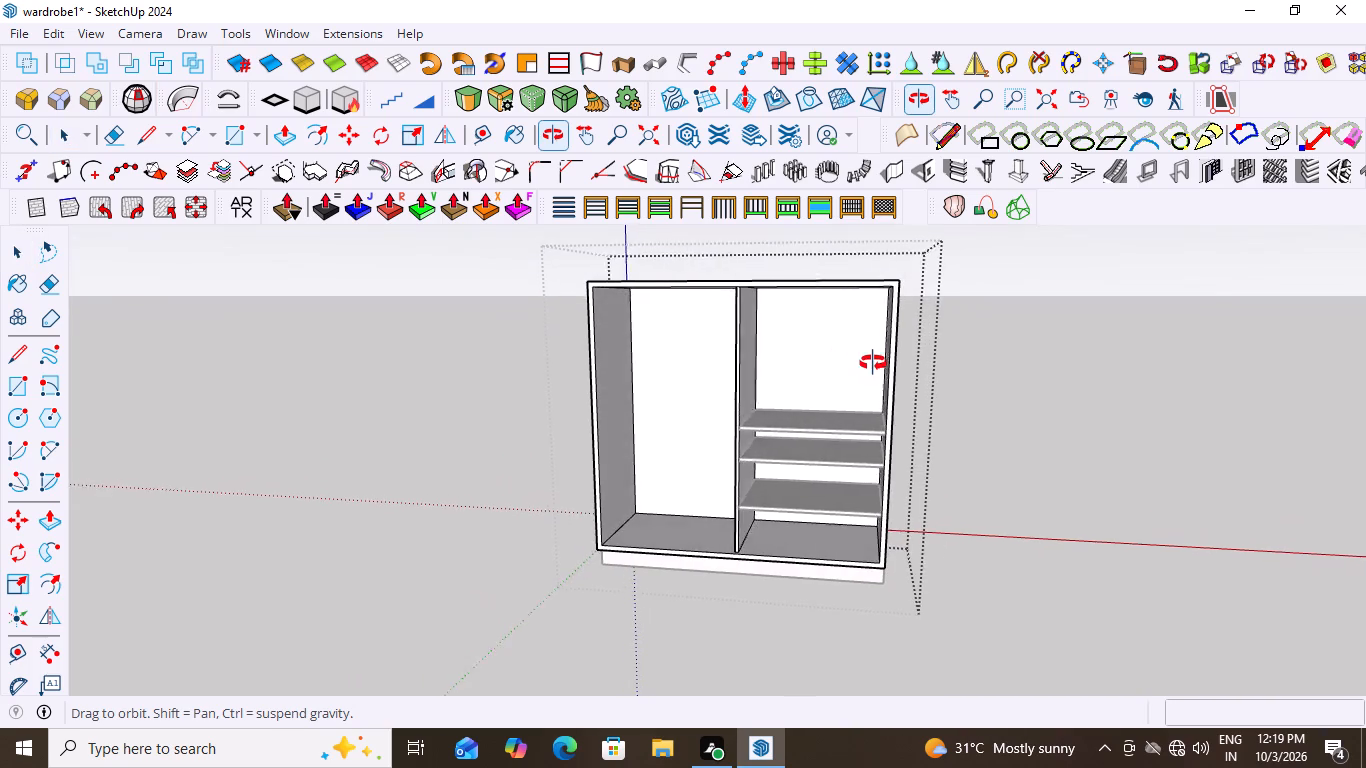
pyautogui.moveTo(873, 363); pyautogui.dragTo(889, 357, button='middle')
pyautogui.doubleClick(833, 315)
pyautogui.doubleClick(814, 318)
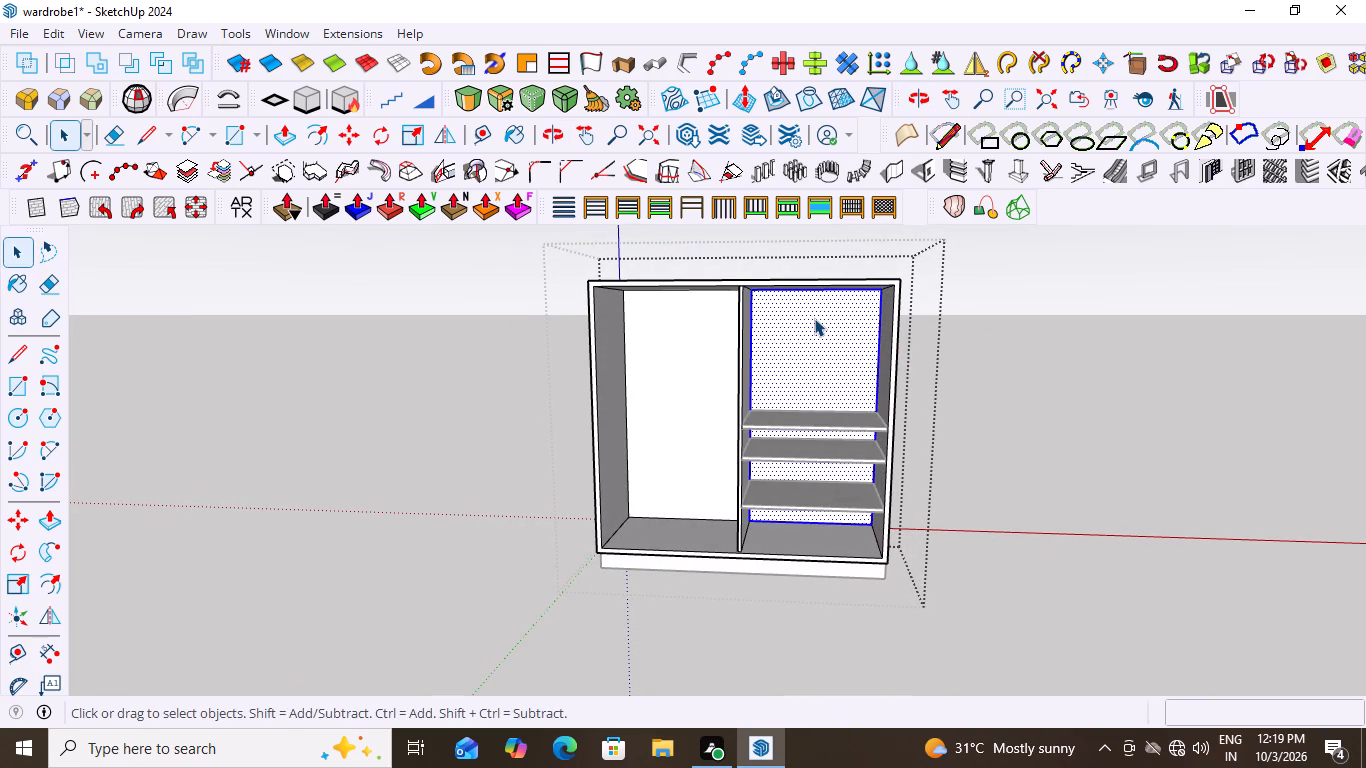
pyautogui.tripleClick(814, 318)
pyautogui.doubleClick(814, 318)
pyautogui.click(984, 339)
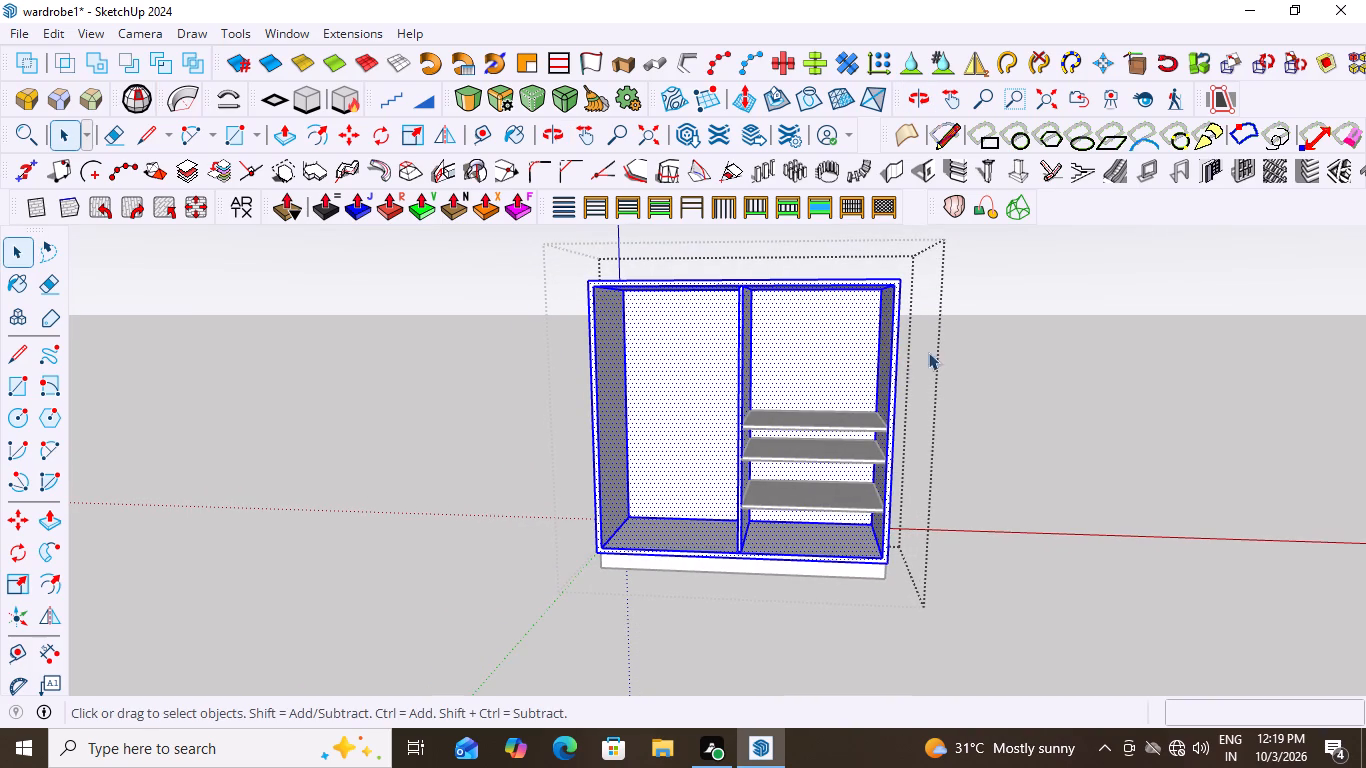
pyautogui.tripleClick(814, 353)
pyautogui.tripleClick(814, 352)
pyautogui.click(814, 352)
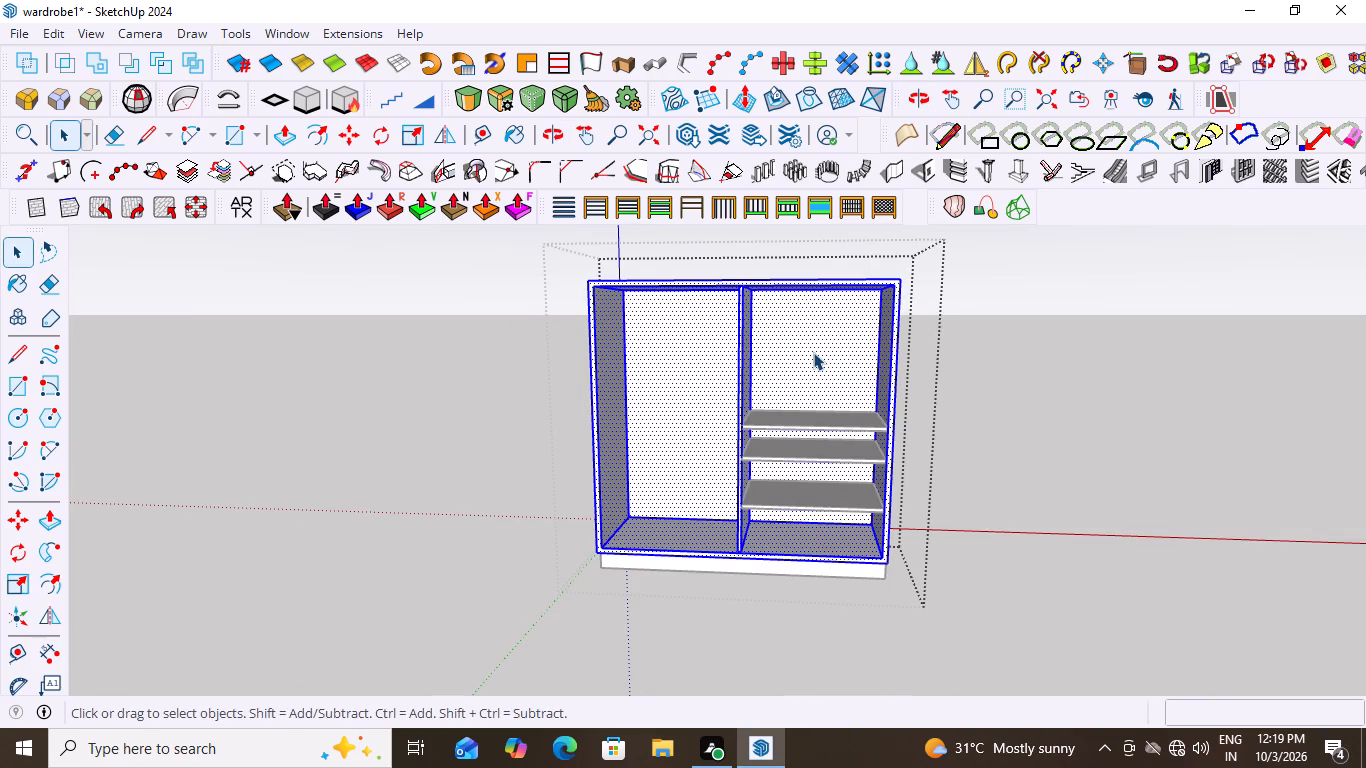
pyautogui.doubleClick(804, 354)
pyautogui.click(804, 354)
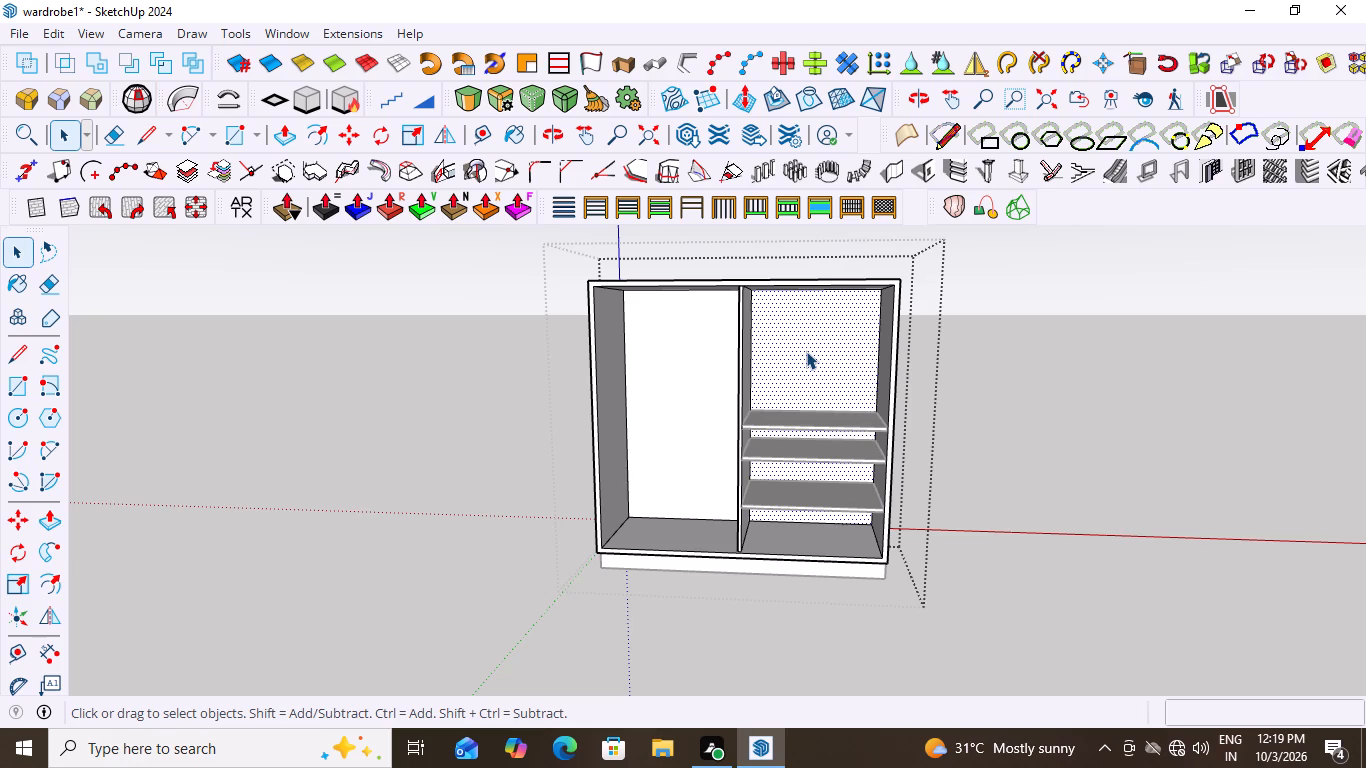
# Draw a 3'2" vertical line on the right compartment's back face, from its top edge midpoint to the top shelf's back edge midpoint.
pyautogui.press('l')
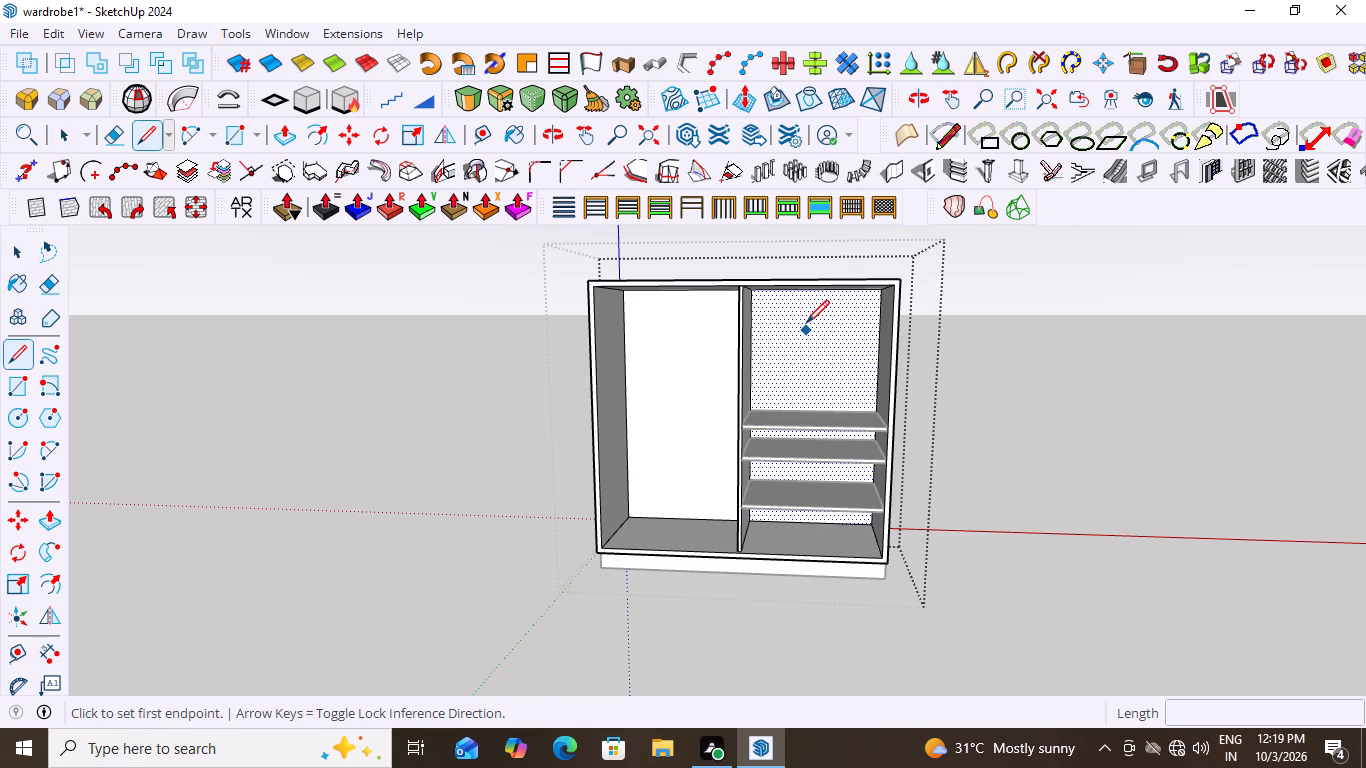
pyautogui.scroll(8, 806, 320)
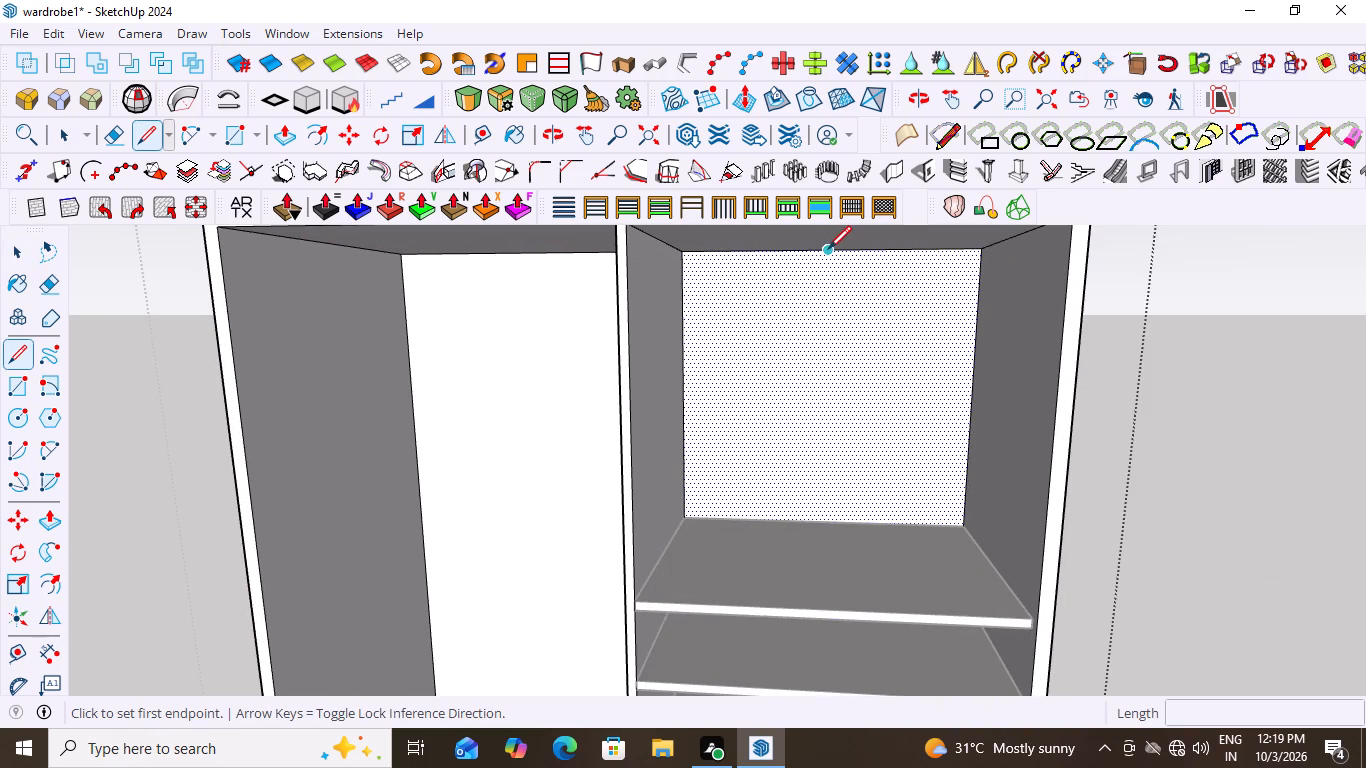
pyautogui.click(828, 249)
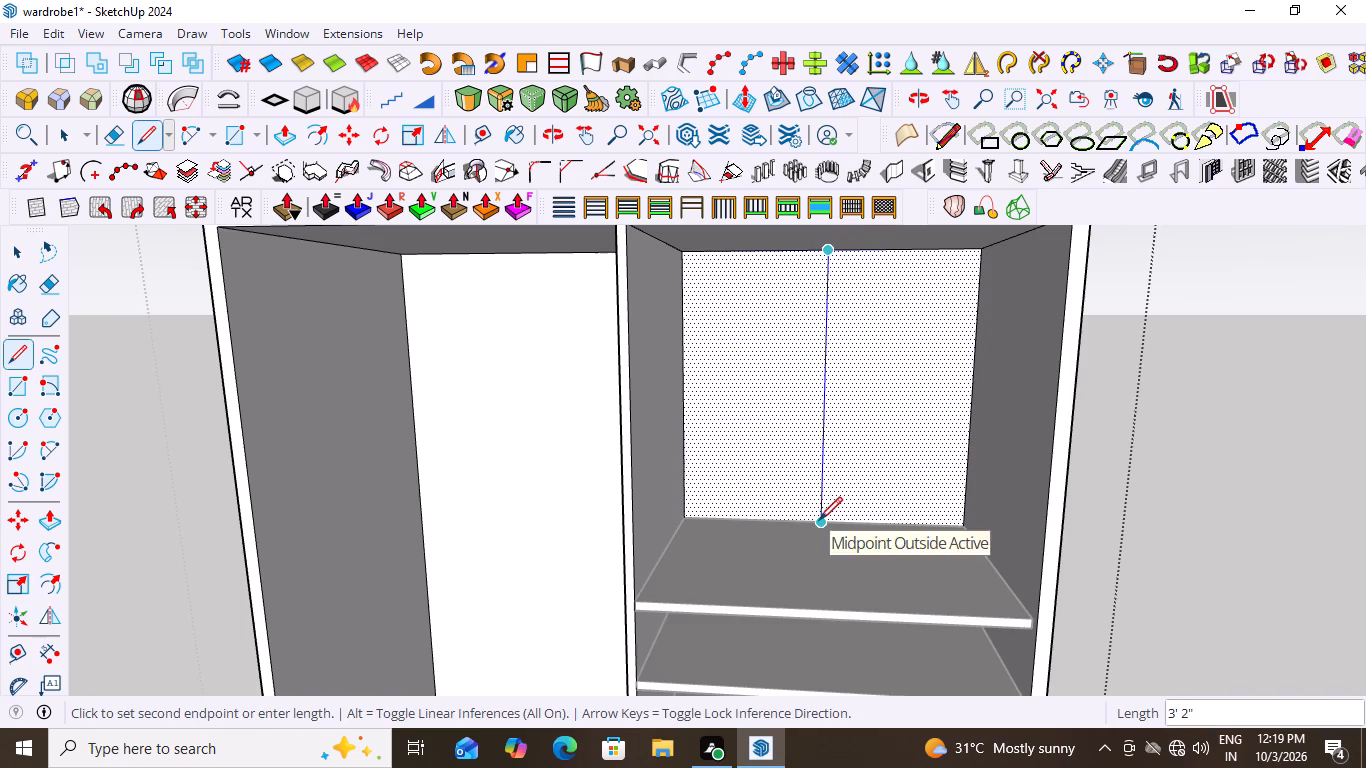
pyautogui.click(819, 520)
pyautogui.scroll(-9, 974, 467)
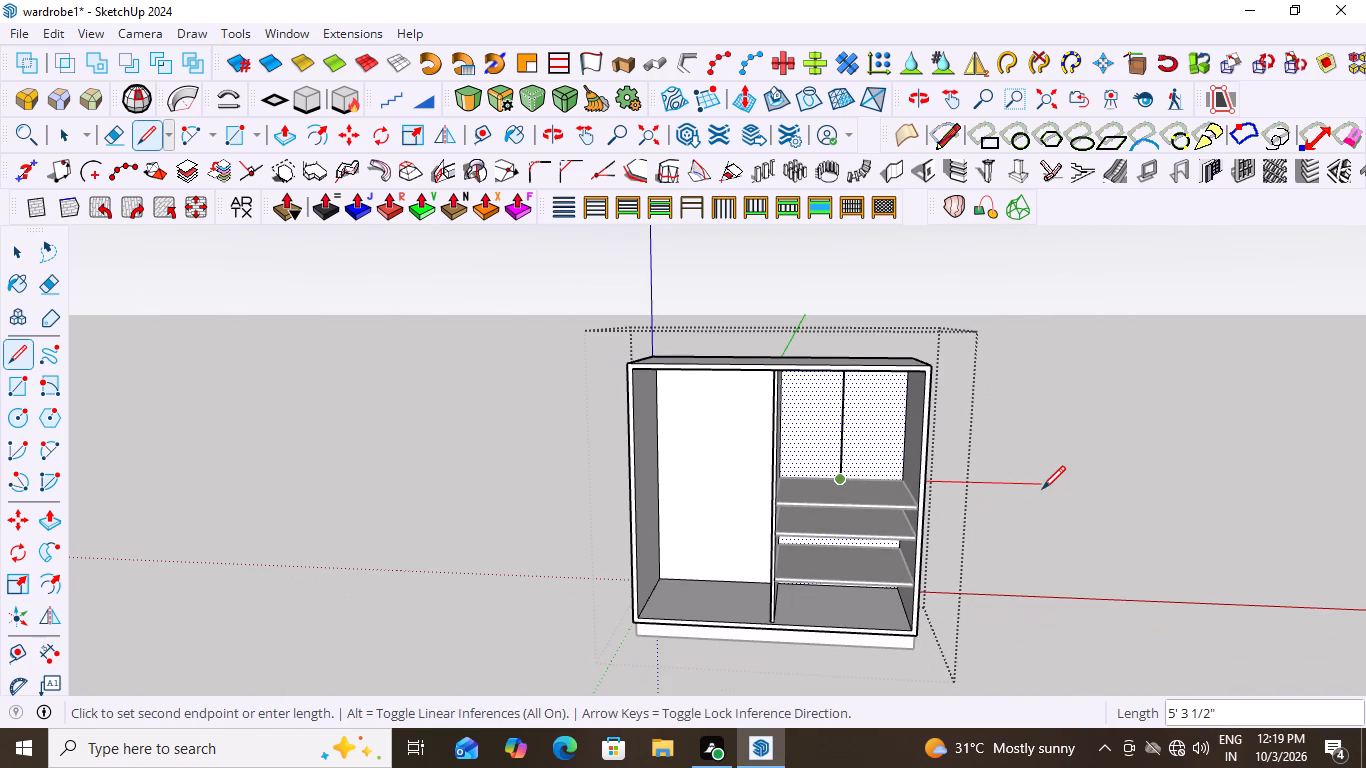
pyautogui.press('space')
pyautogui.scroll(7, 848, 418)
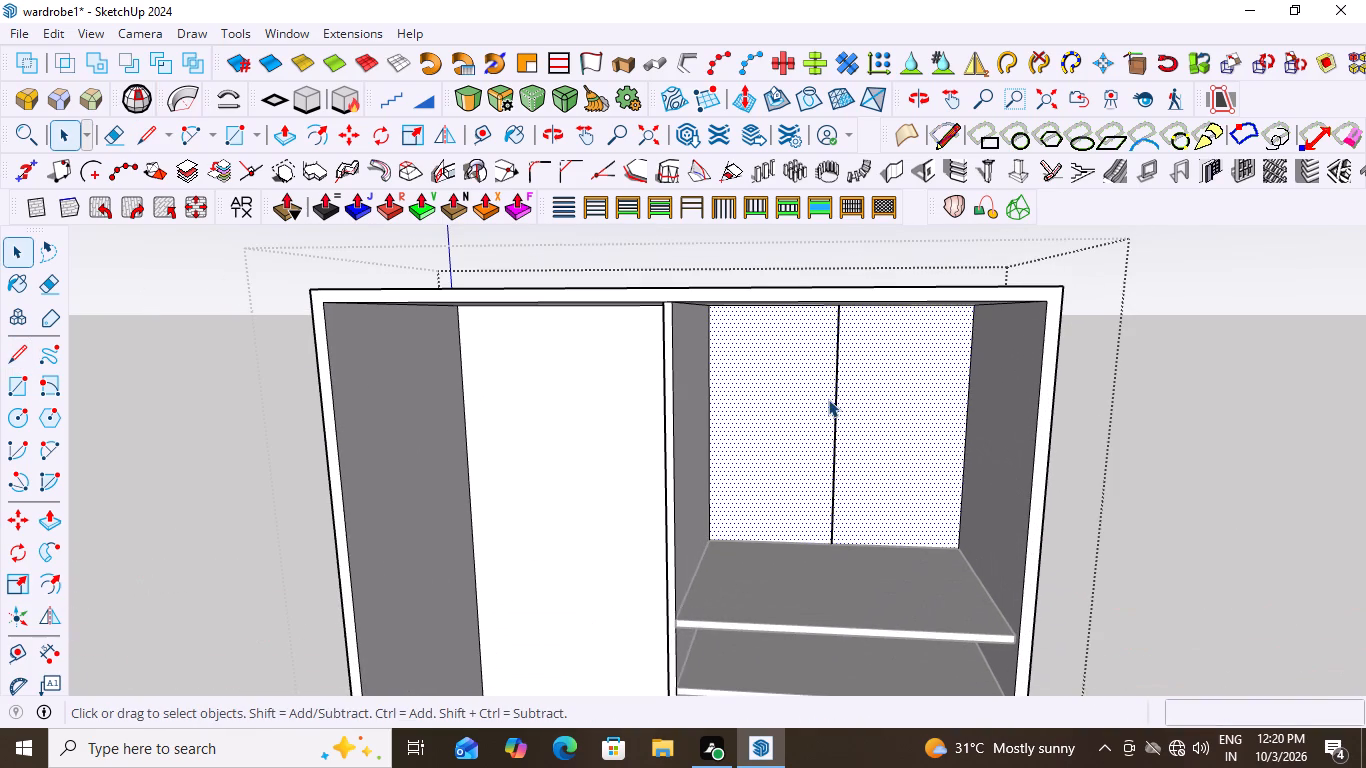
pyautogui.click(877, 396)
pyautogui.click(951, 402)
pyautogui.doubleClick(892, 402)
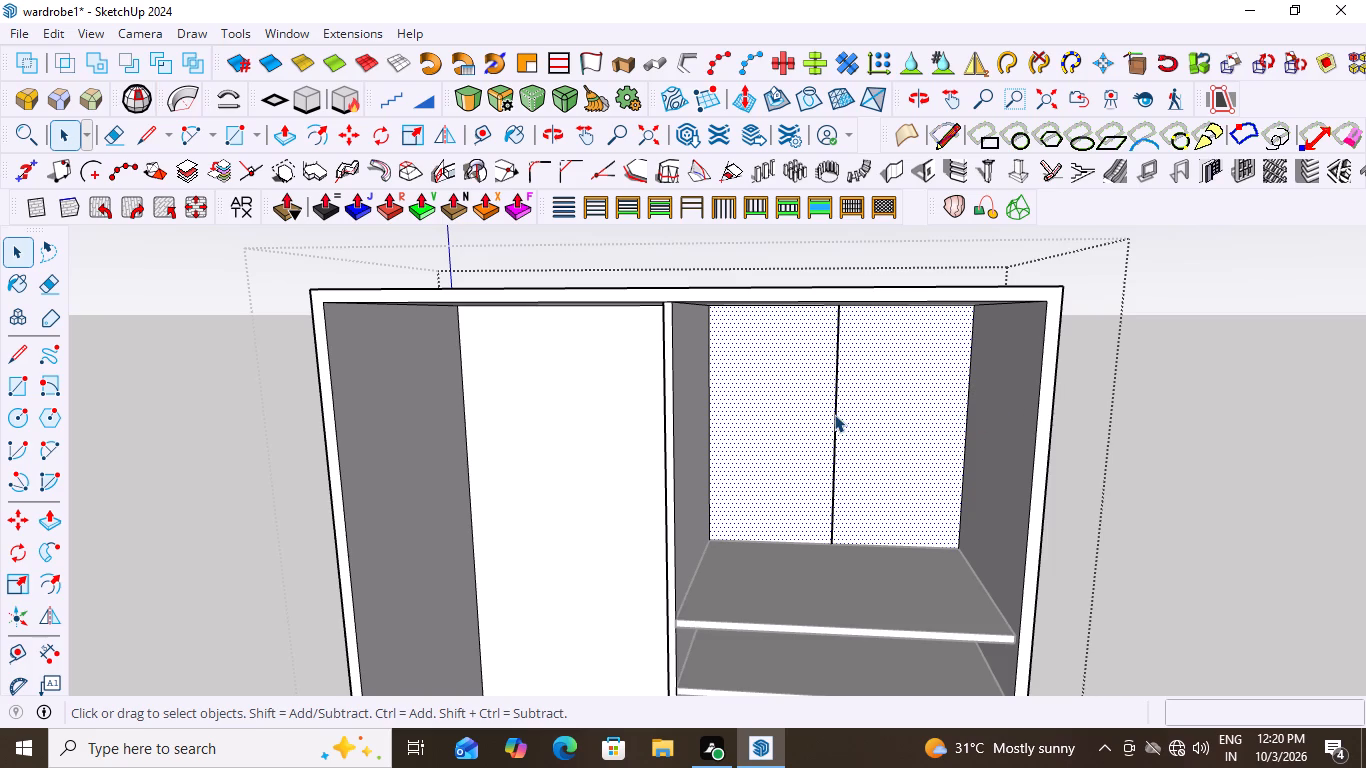
# Copy the vertical centre line on the back face .5" toward the vertical partition.
pyautogui.click(834, 413)
pyautogui.press('m')
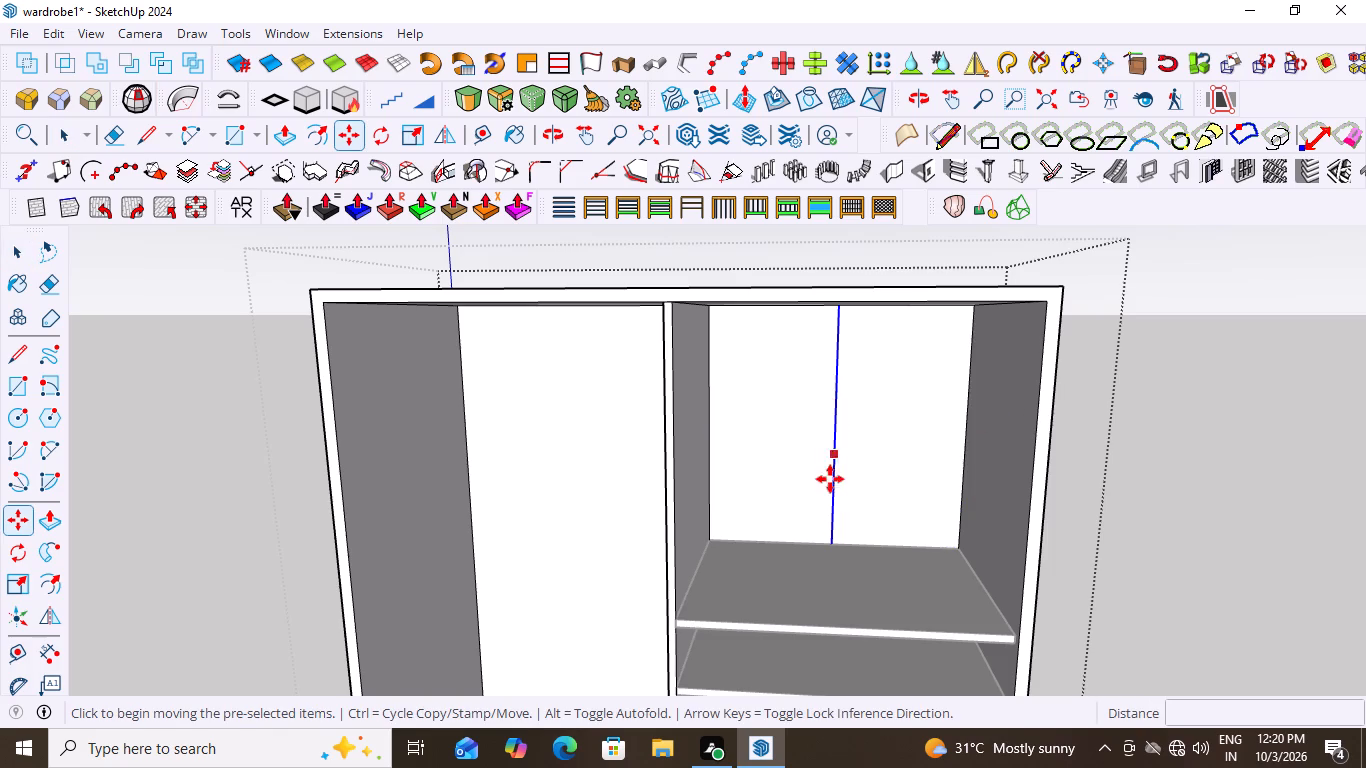
pyautogui.click(832, 545)
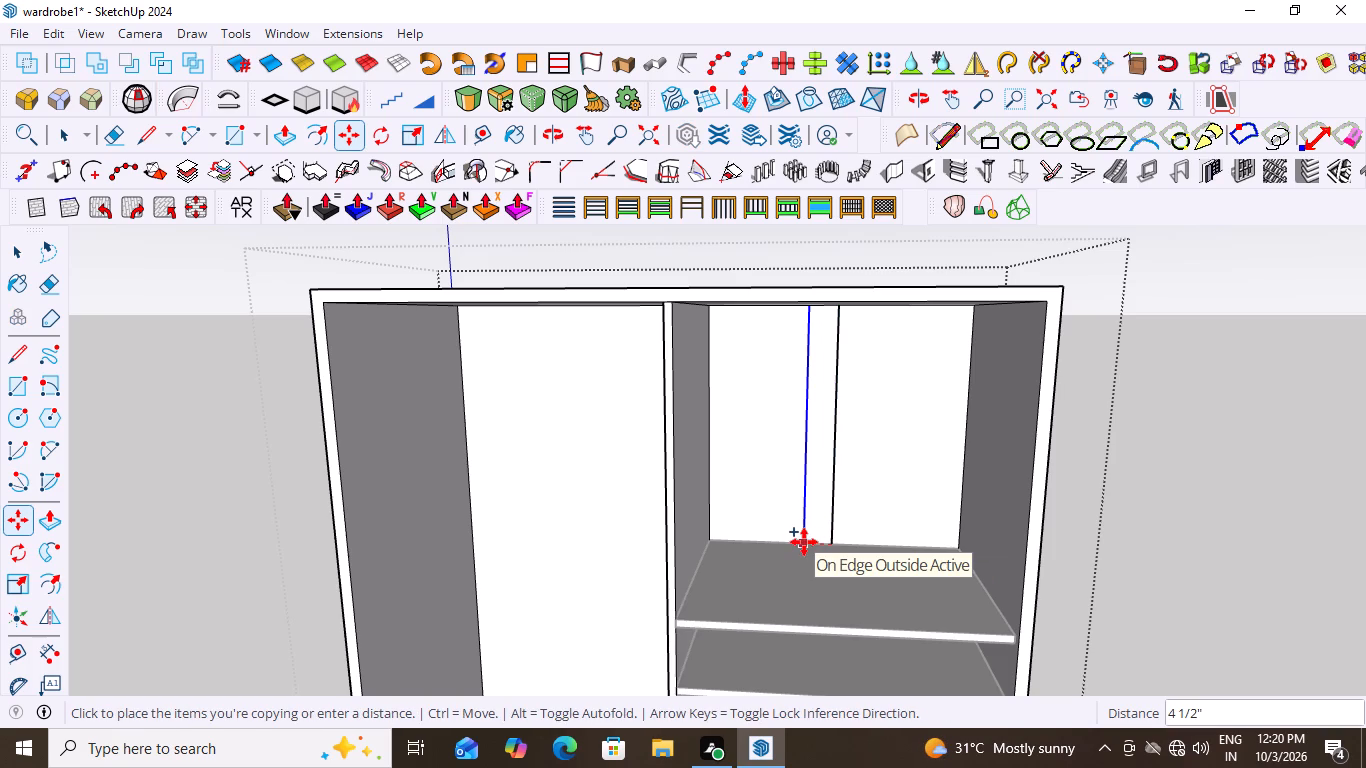
pyautogui.press('.')
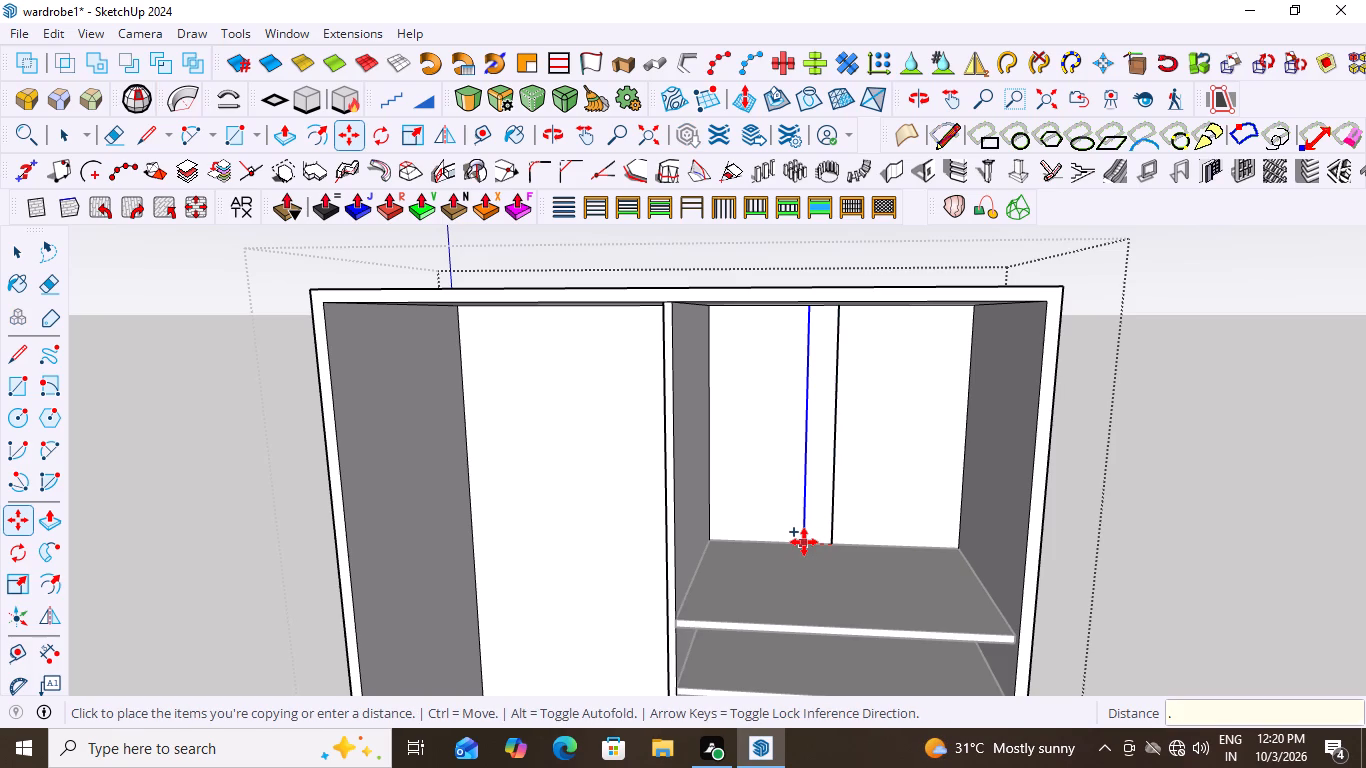
pyautogui.press('5')
pyautogui.hotkey('shift', '"')
pyautogui.press('Return')
# Copy the offset line 1" toward the wardrobe's right side panel, across the centre line.
pyautogui.scroll(3, 817, 556)
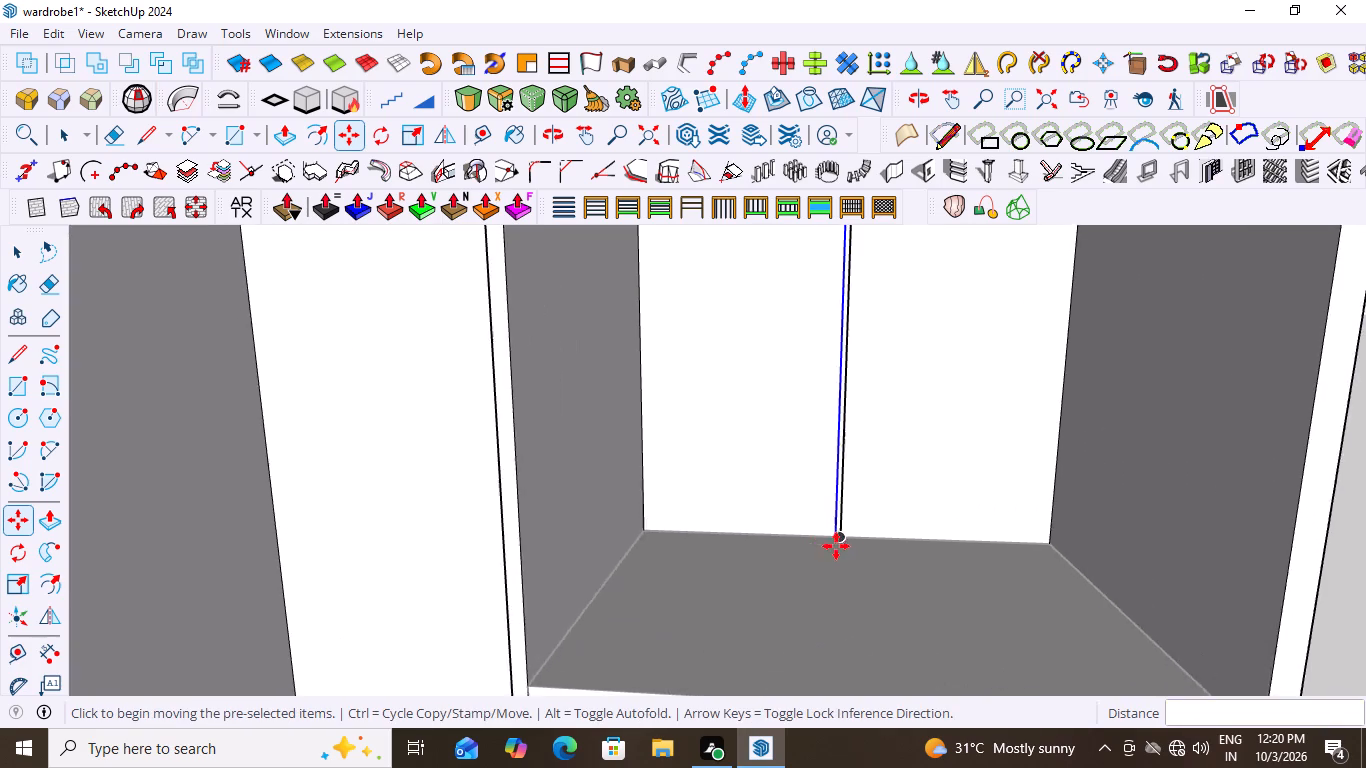
pyautogui.scroll(15, 836, 546)
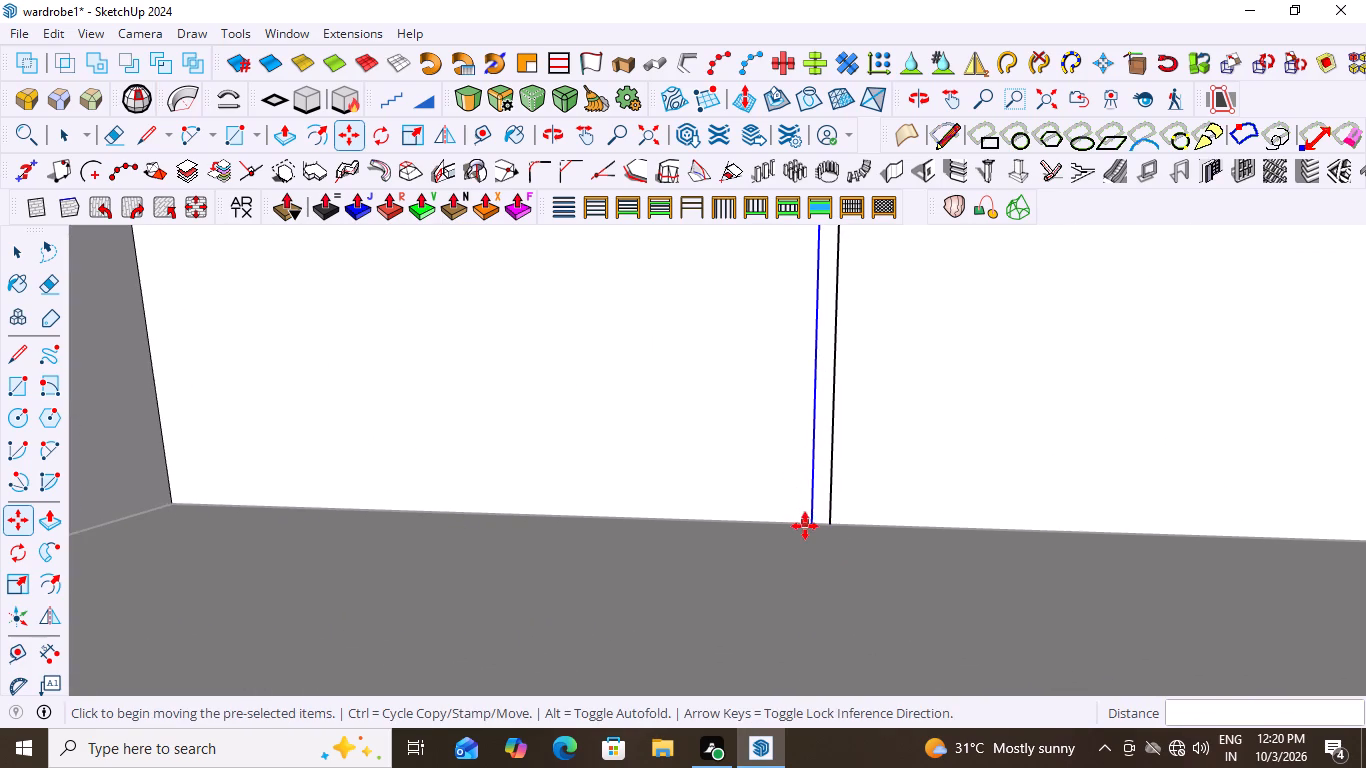
pyautogui.click(814, 523)
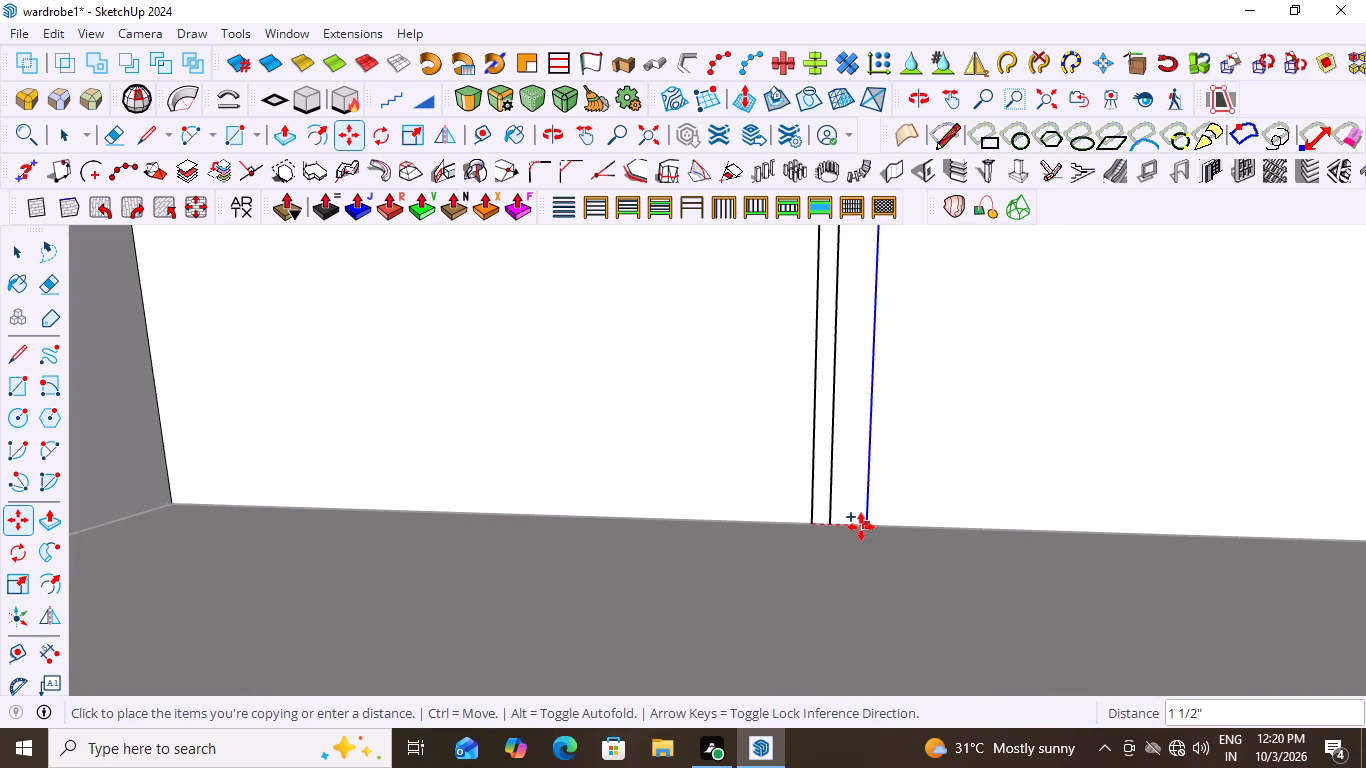
pyautogui.press('1')
pyautogui.hotkey('shift', '"')
pyautogui.press('Return')
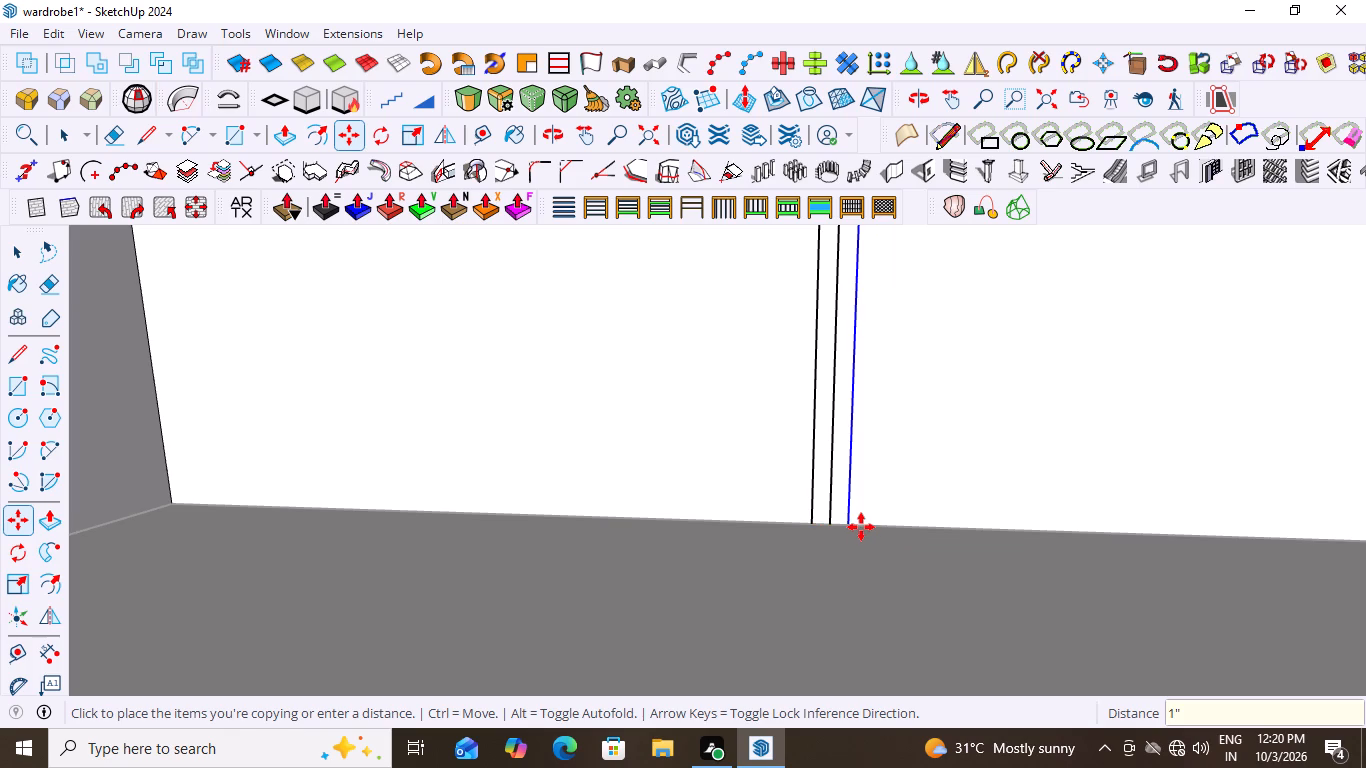
# Delete the original centre line between the two offset lines on the back face.
pyautogui.scroll(-7, 819, 489)
pyautogui.scroll(2, 841, 556)
pyautogui.press('space')
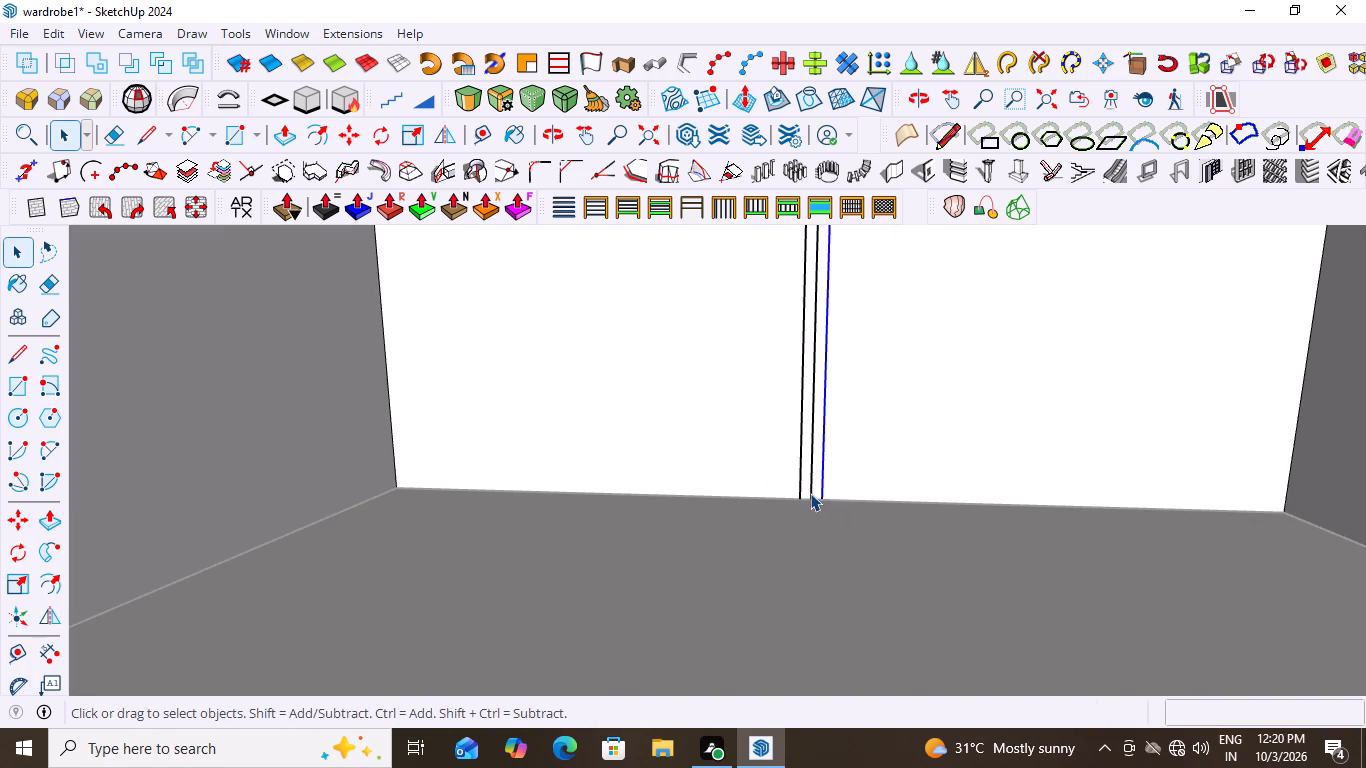
pyautogui.click(810, 493)
pyautogui.press('Delete')
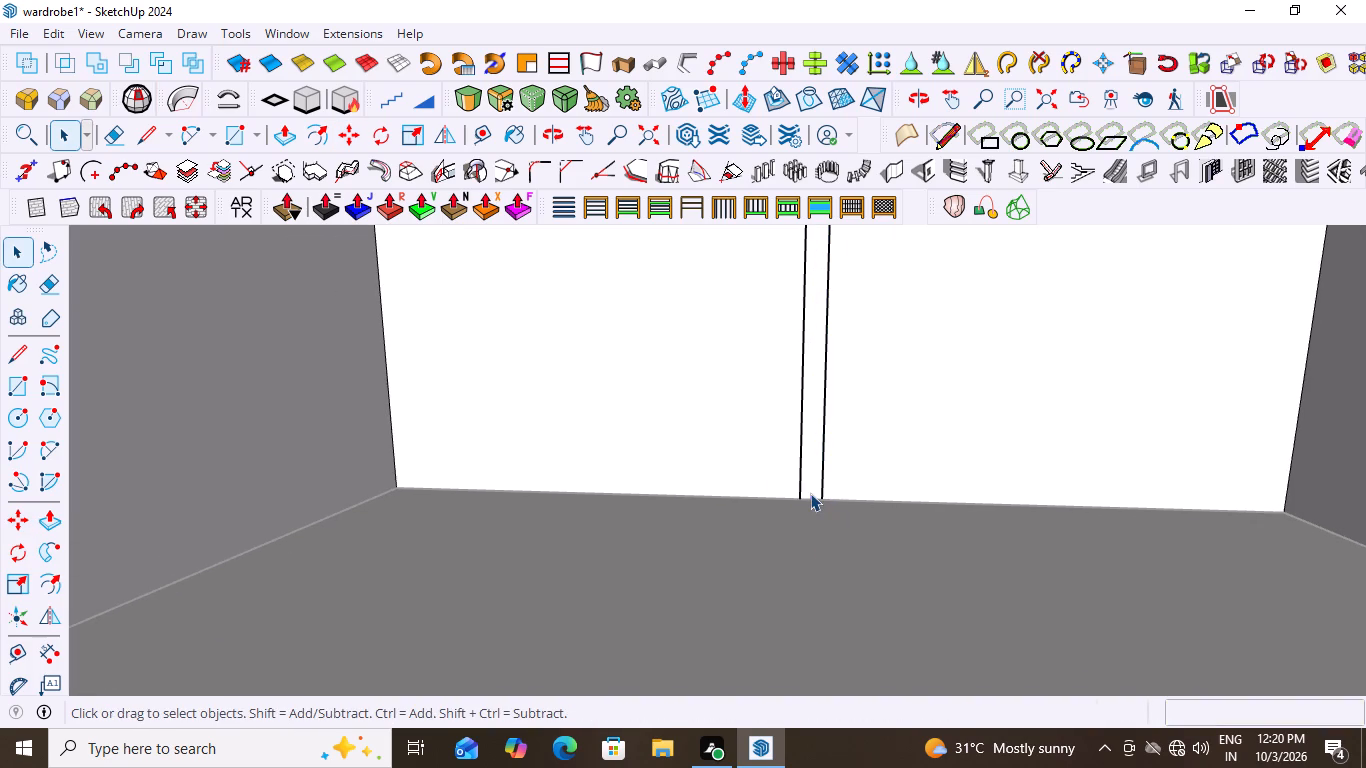
# Measure the spacing between the two vertical lines at the top shelf's back edge, without placing a dimension.
pyautogui.click(46, 652)
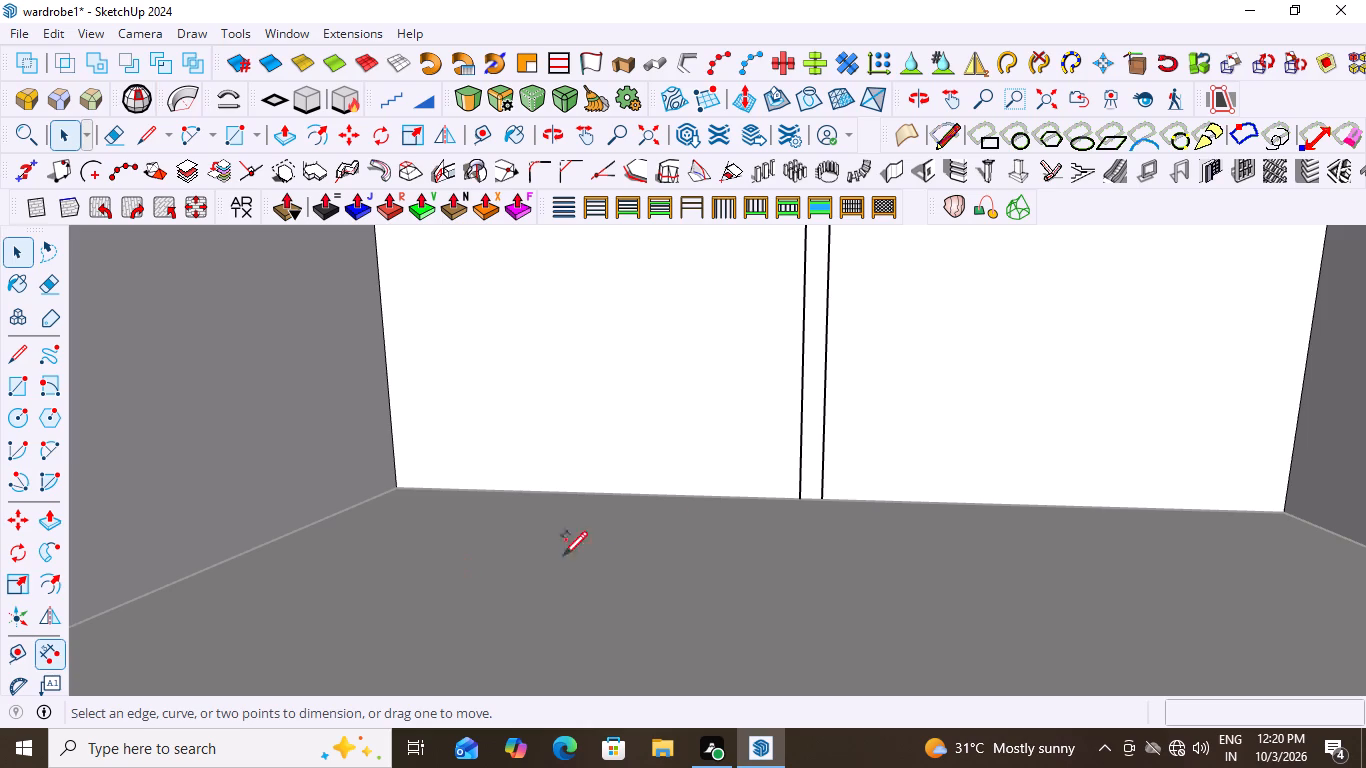
pyautogui.click(803, 497)
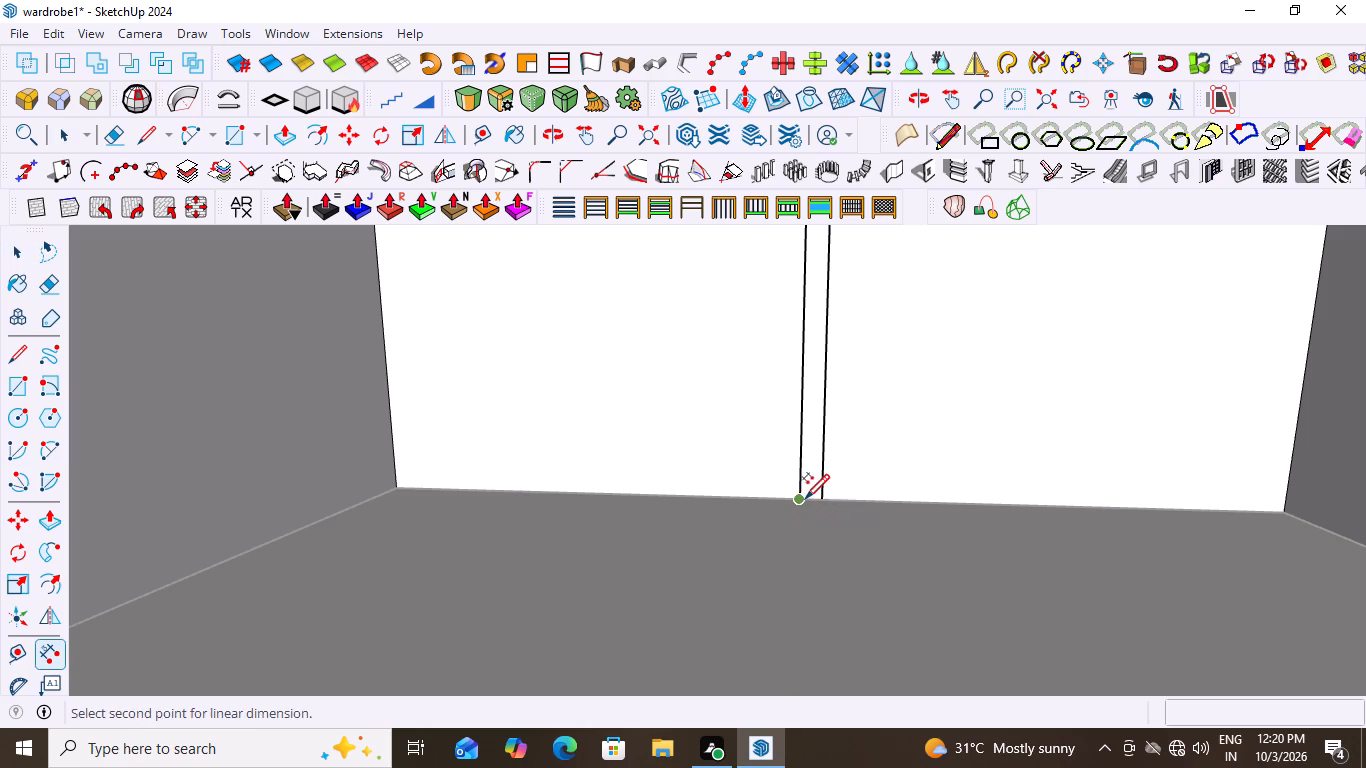
pyautogui.click(823, 497)
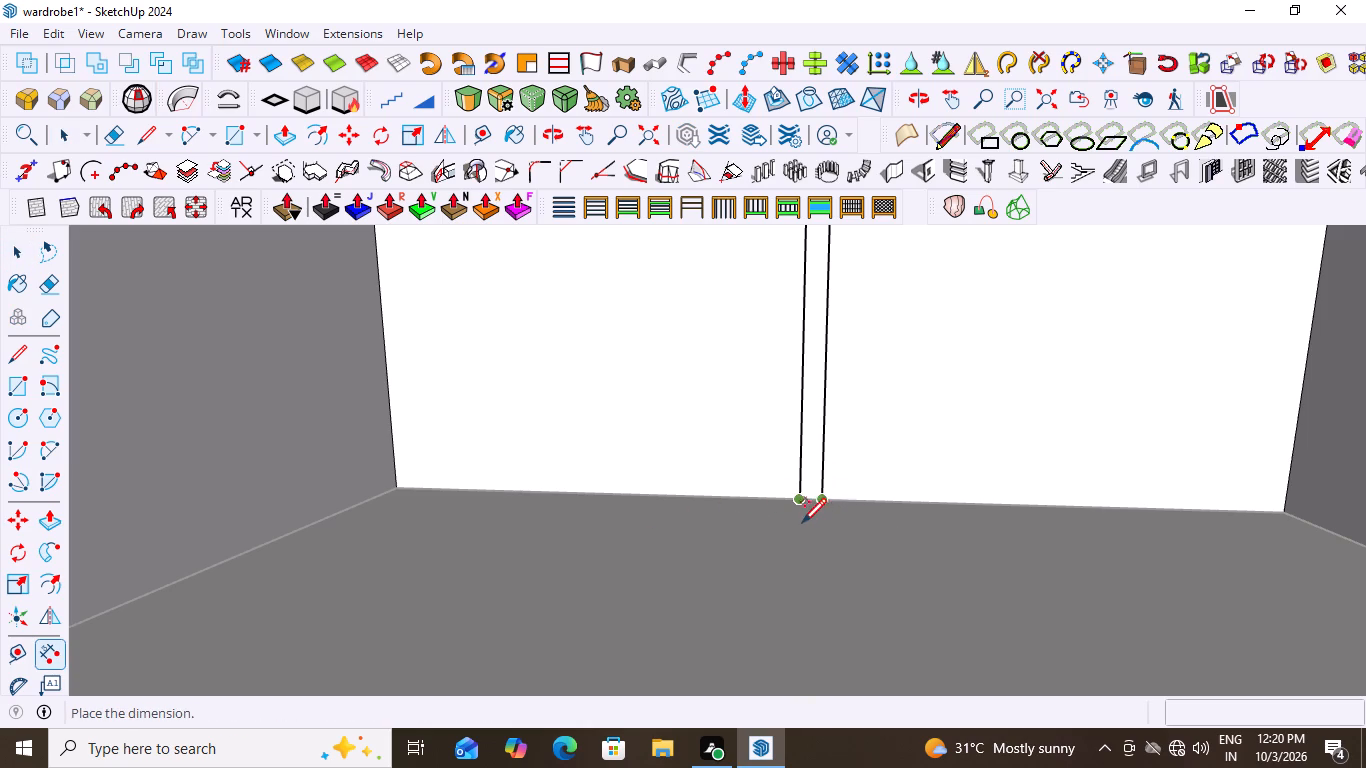
pyautogui.scroll(8, 805, 494)
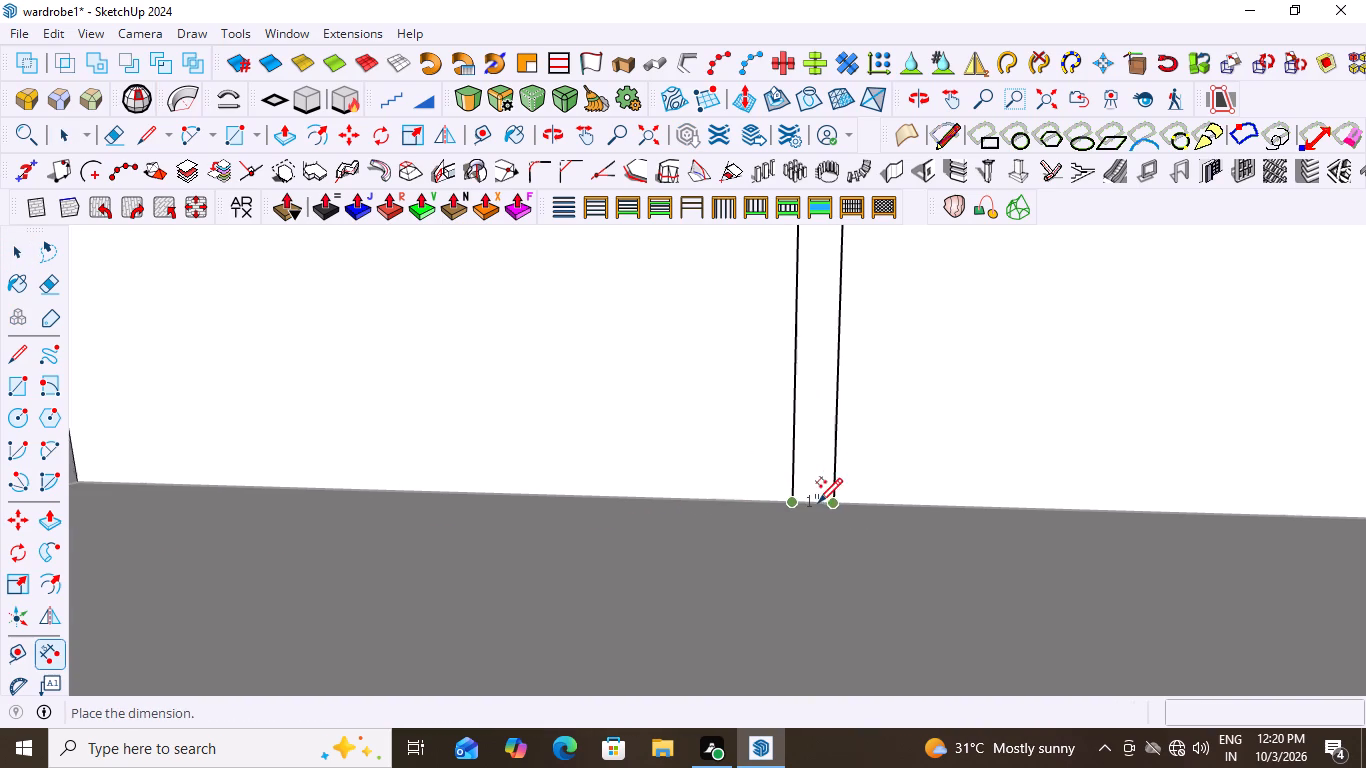
pyautogui.press('space')
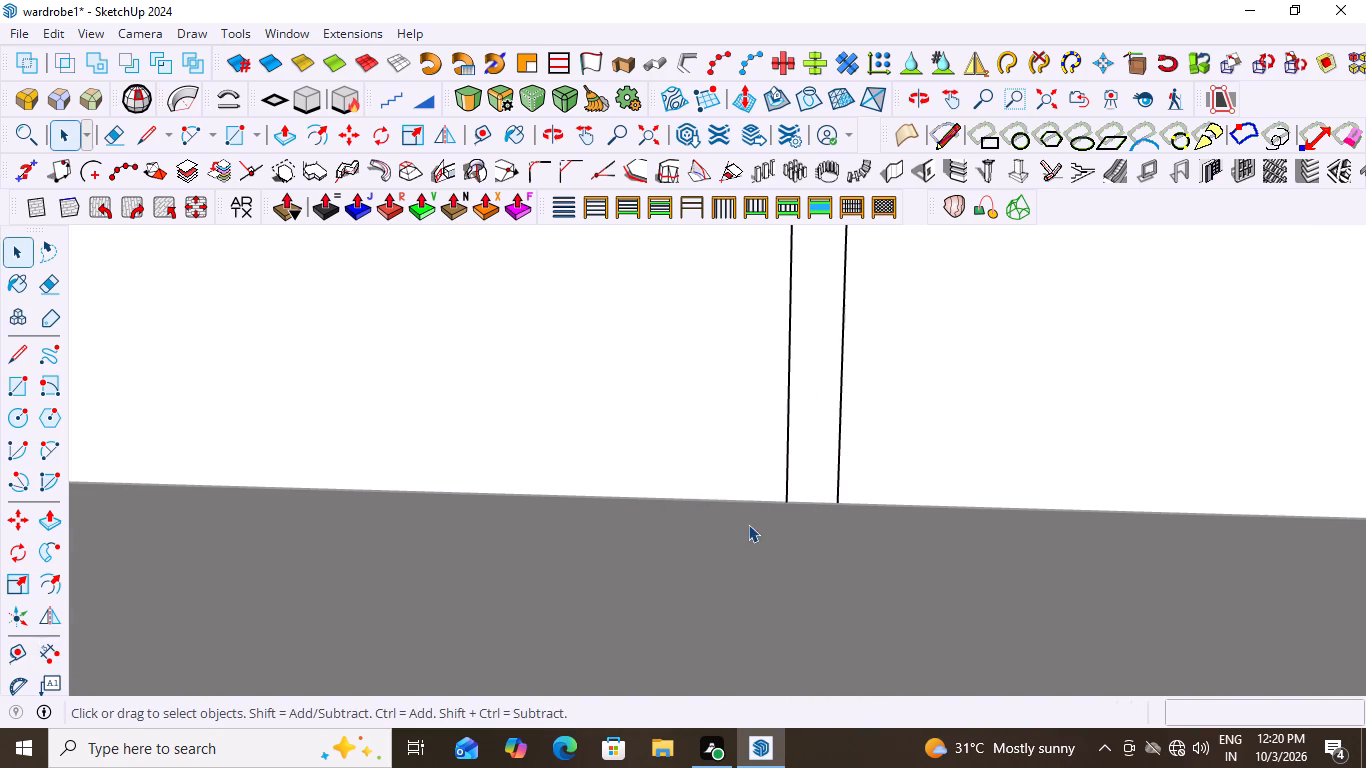
# Check whether the narrow strip between the two vertical lines on the back face selects as its own face.
pyautogui.scroll(-20, 748, 520)
pyautogui.scroll(-9, 748, 520)
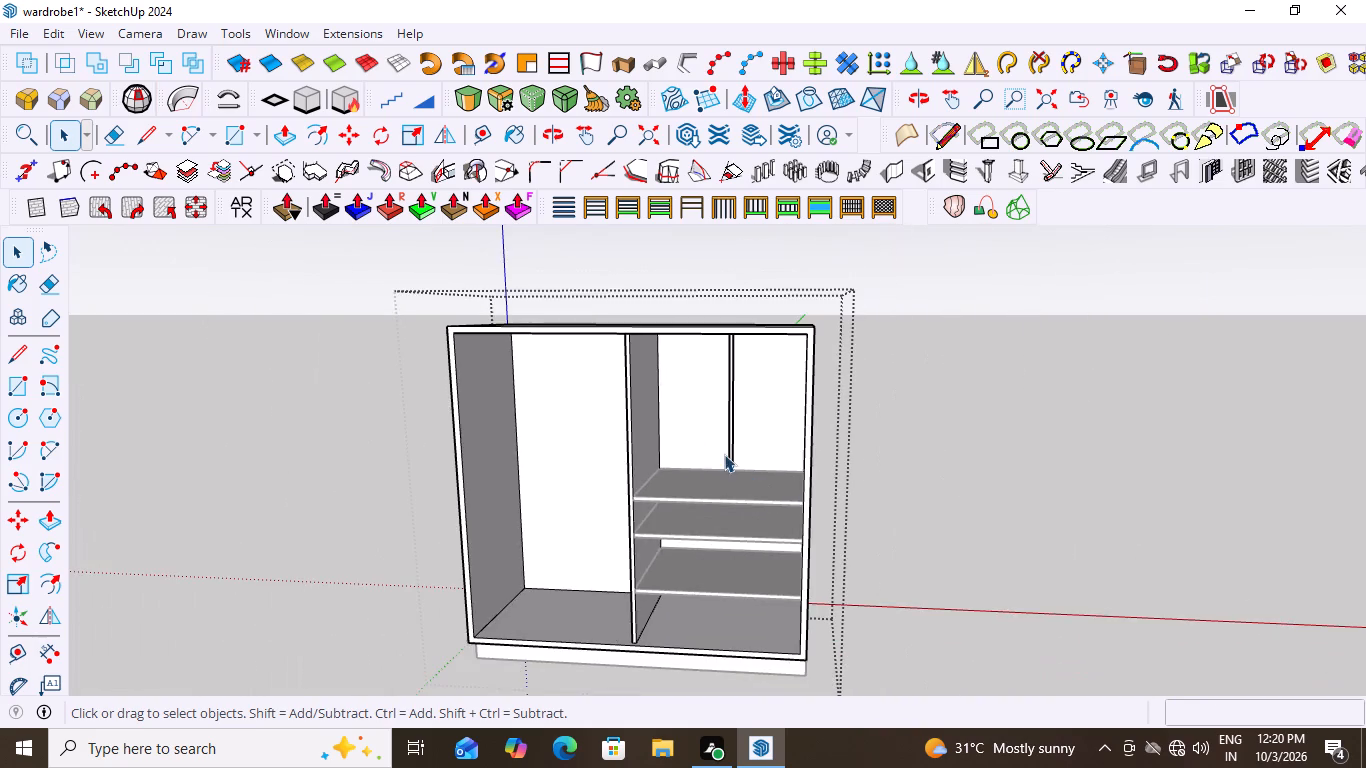
pyautogui.scroll(11, 722, 454)
pyautogui.click(750, 458)
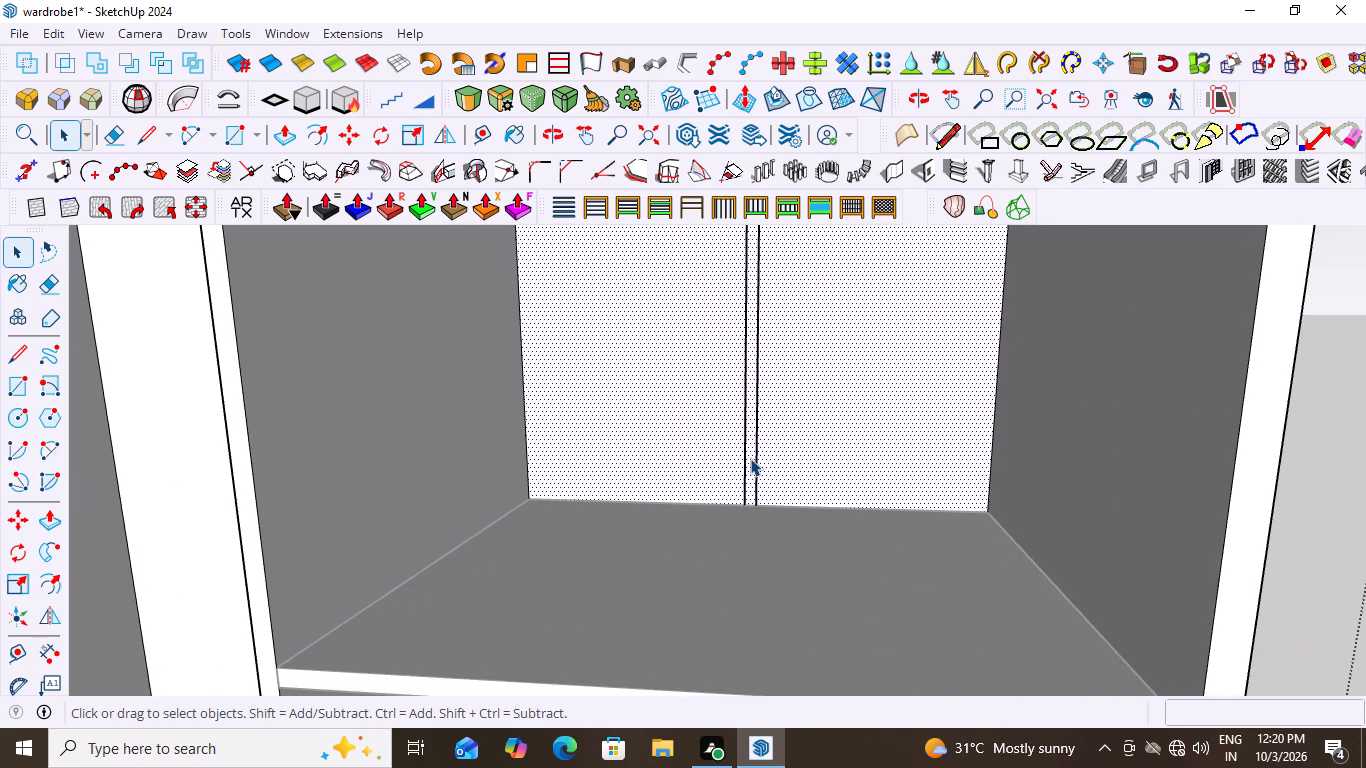
pyautogui.doubleClick(750, 458)
pyautogui.click(747, 459)
pyautogui.doubleClick(747, 459)
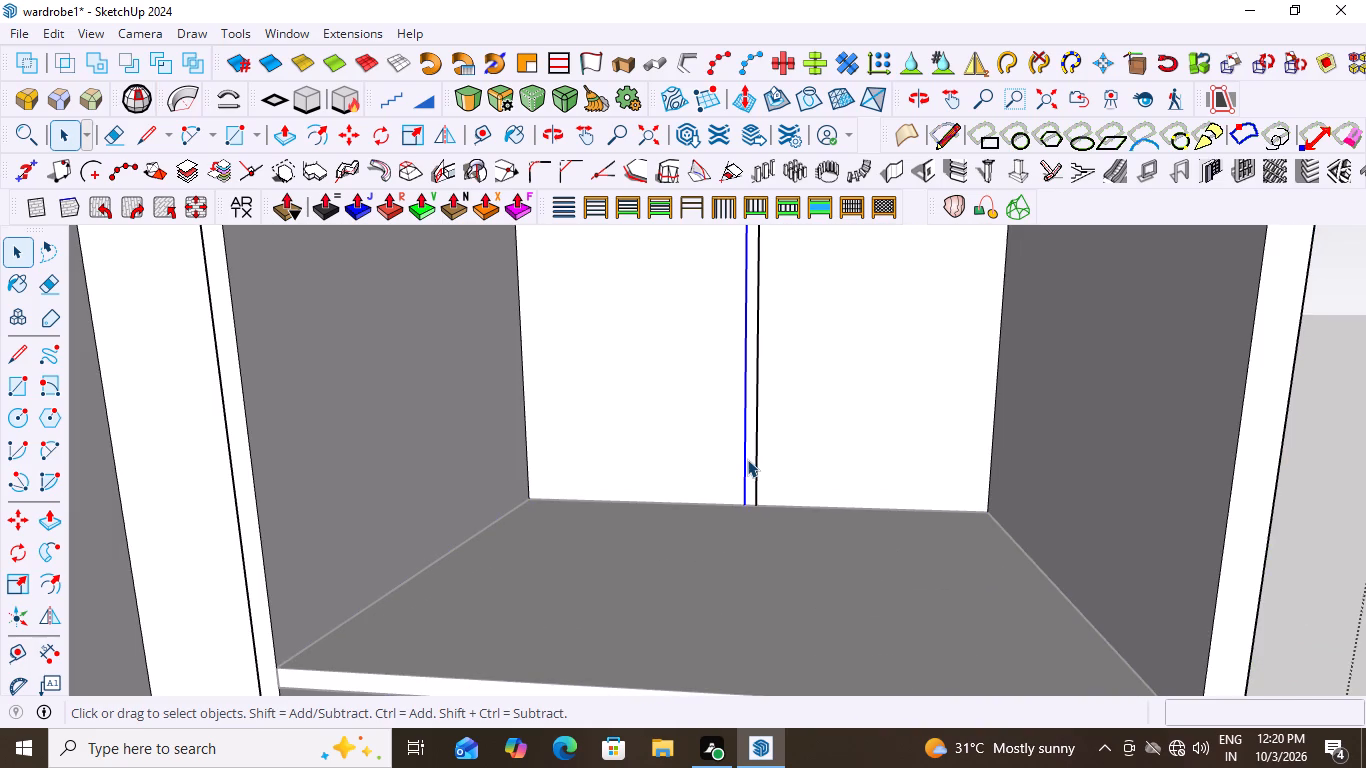
pyautogui.click(748, 462)
pyautogui.tripleClick(748, 462)
pyautogui.click(700, 568)
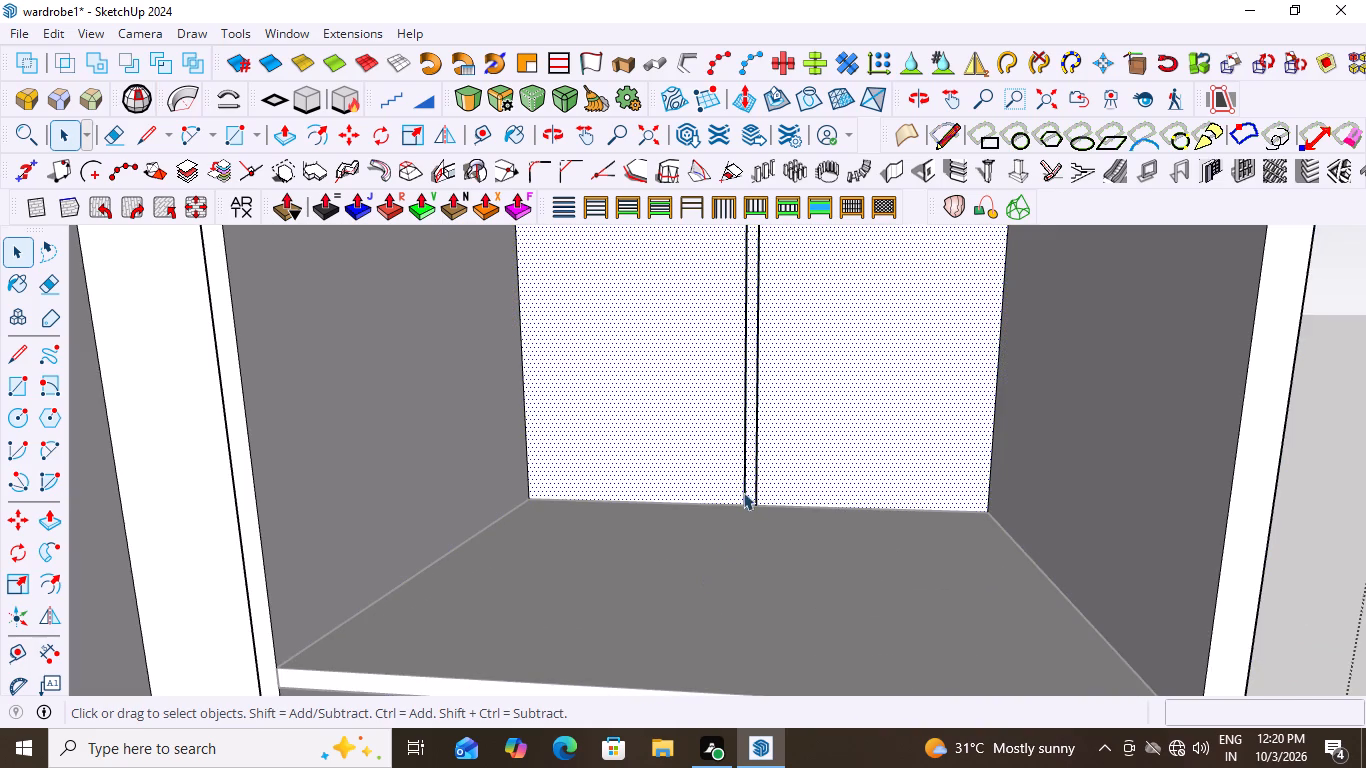
pyautogui.tripleClick(750, 476)
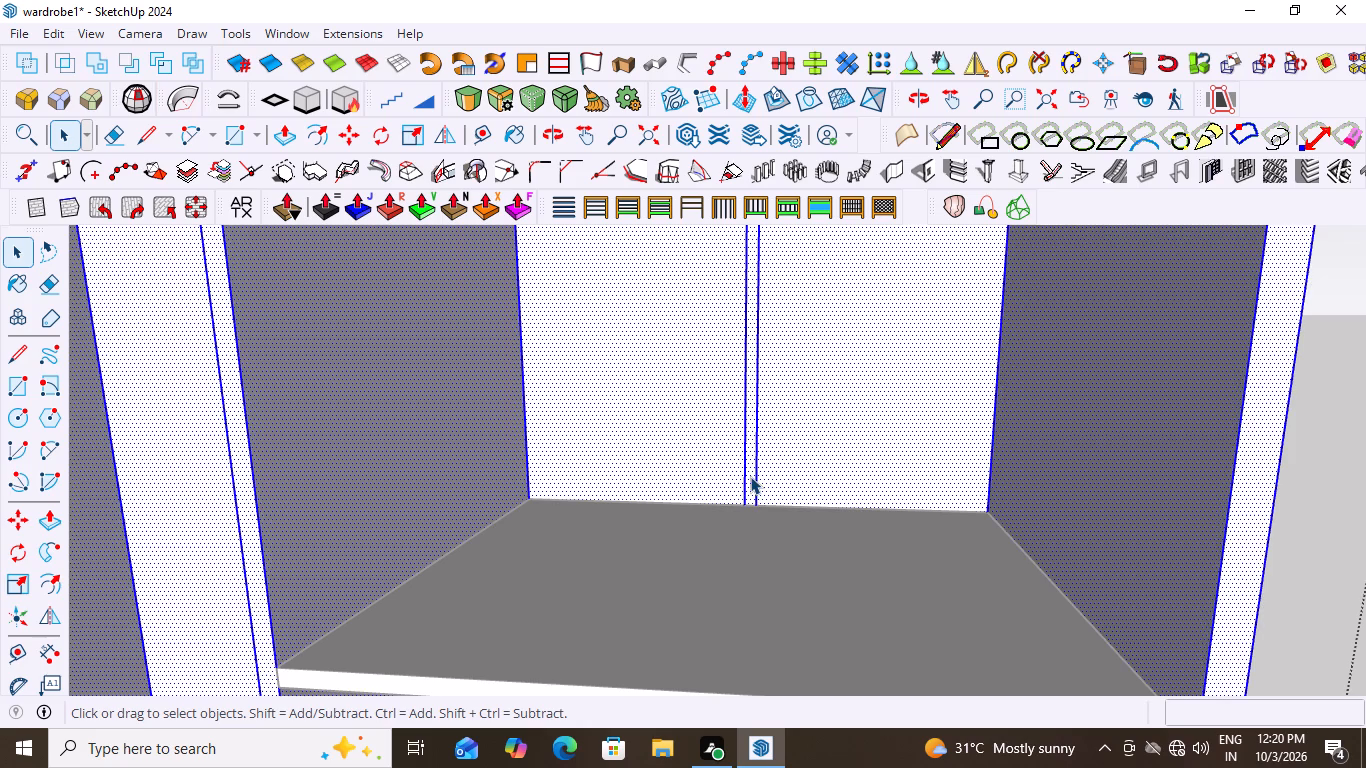
pyautogui.click(750, 476)
pyautogui.doubleClick(834, 456)
pyautogui.click(814, 463)
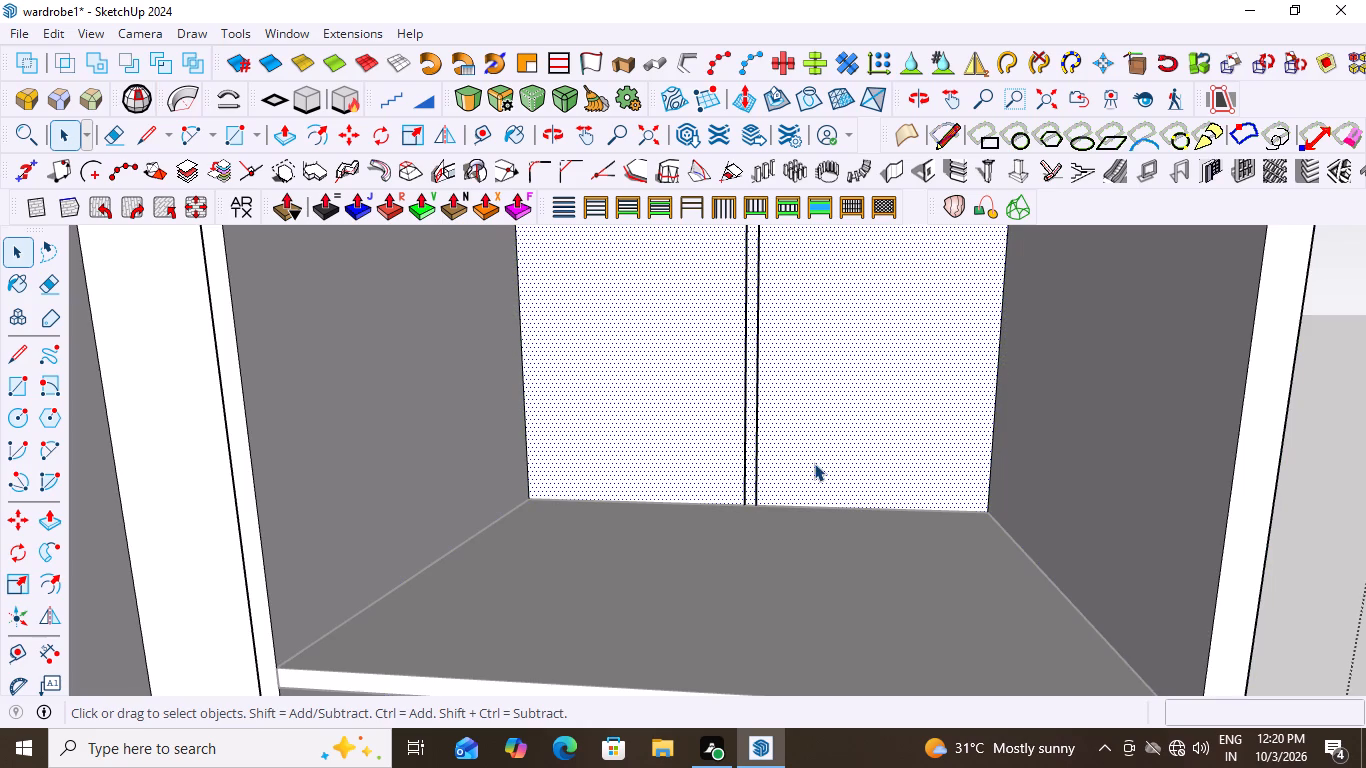
pyautogui.keyDown('shift'); pyautogui.click(840, 446); pyautogui.keyUp('shift')
pyautogui.click(750, 456)
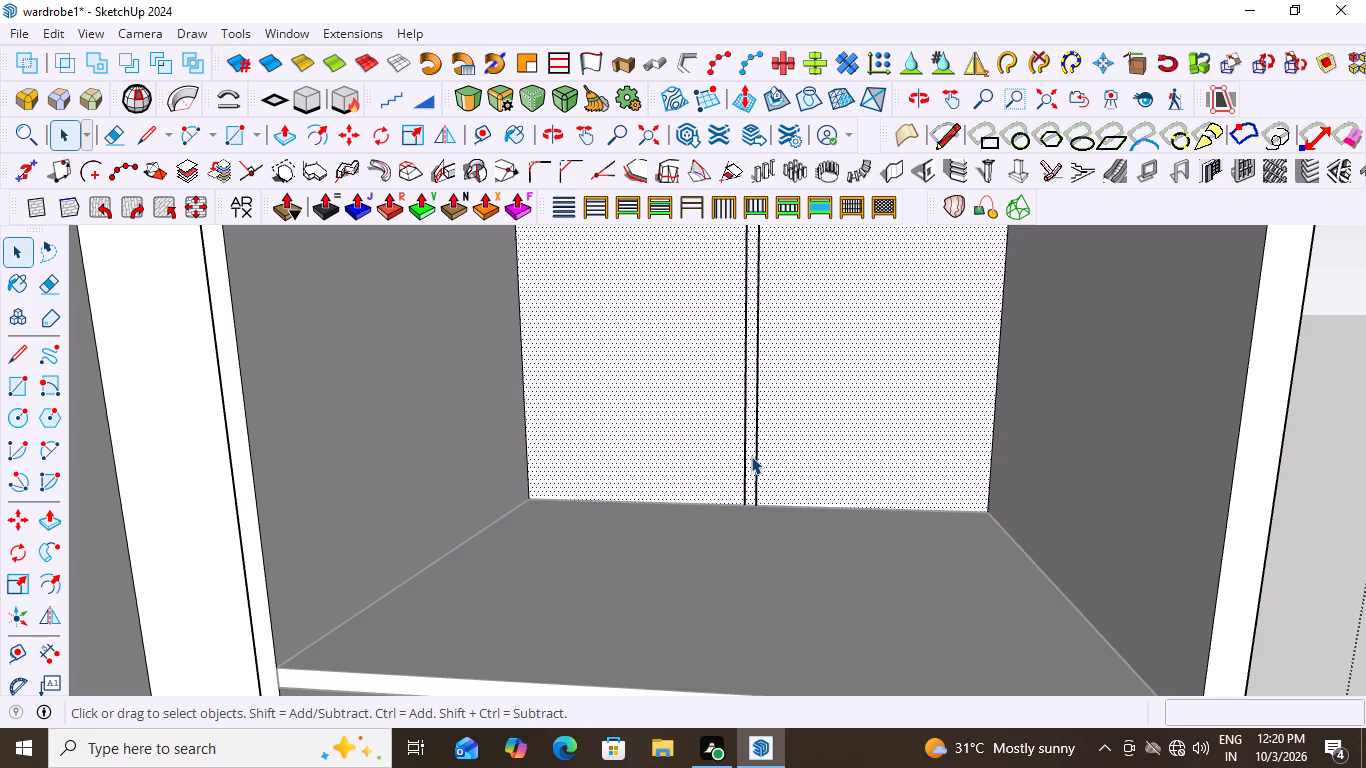
pyautogui.click(751, 456)
pyautogui.doubleClick(751, 456)
pyautogui.scroll(-8, 762, 451)
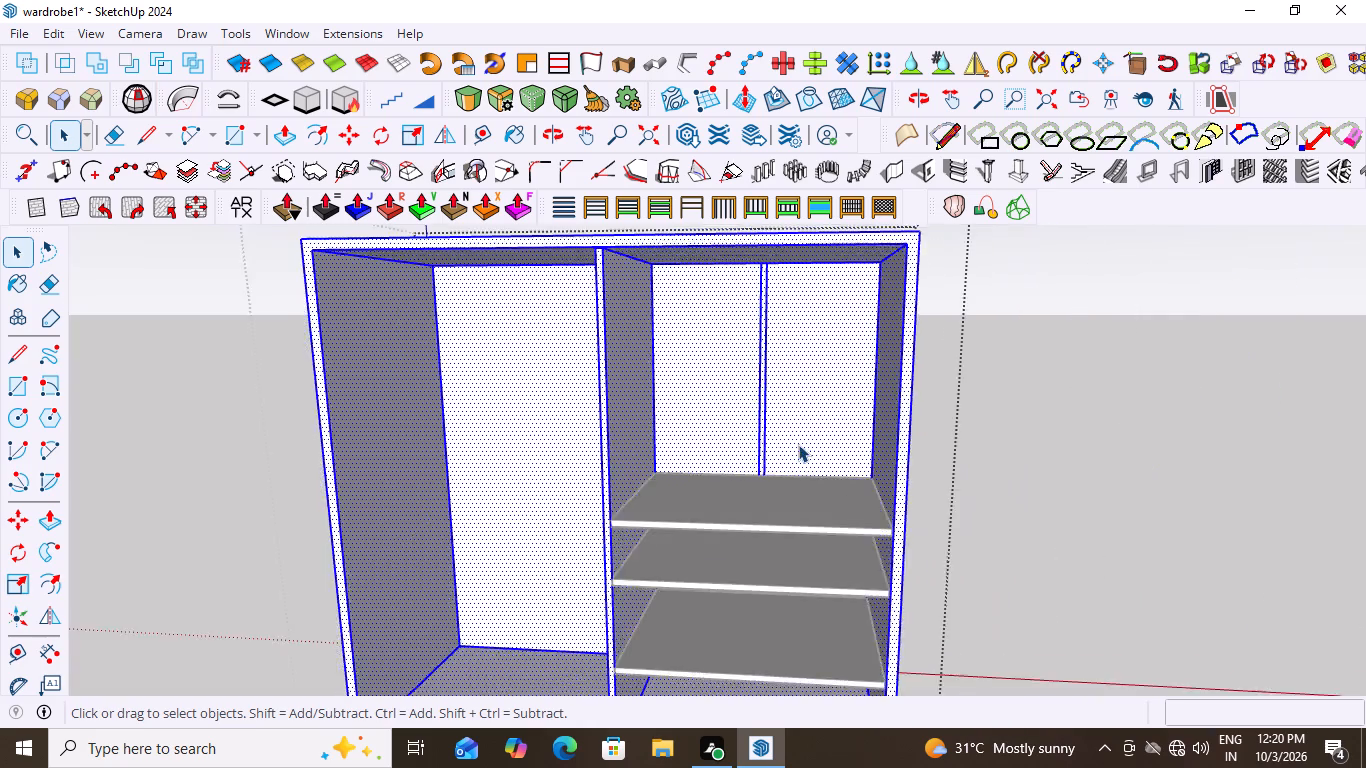
pyautogui.scroll(-6, 798, 444)
pyautogui.scroll(11, 686, 435)
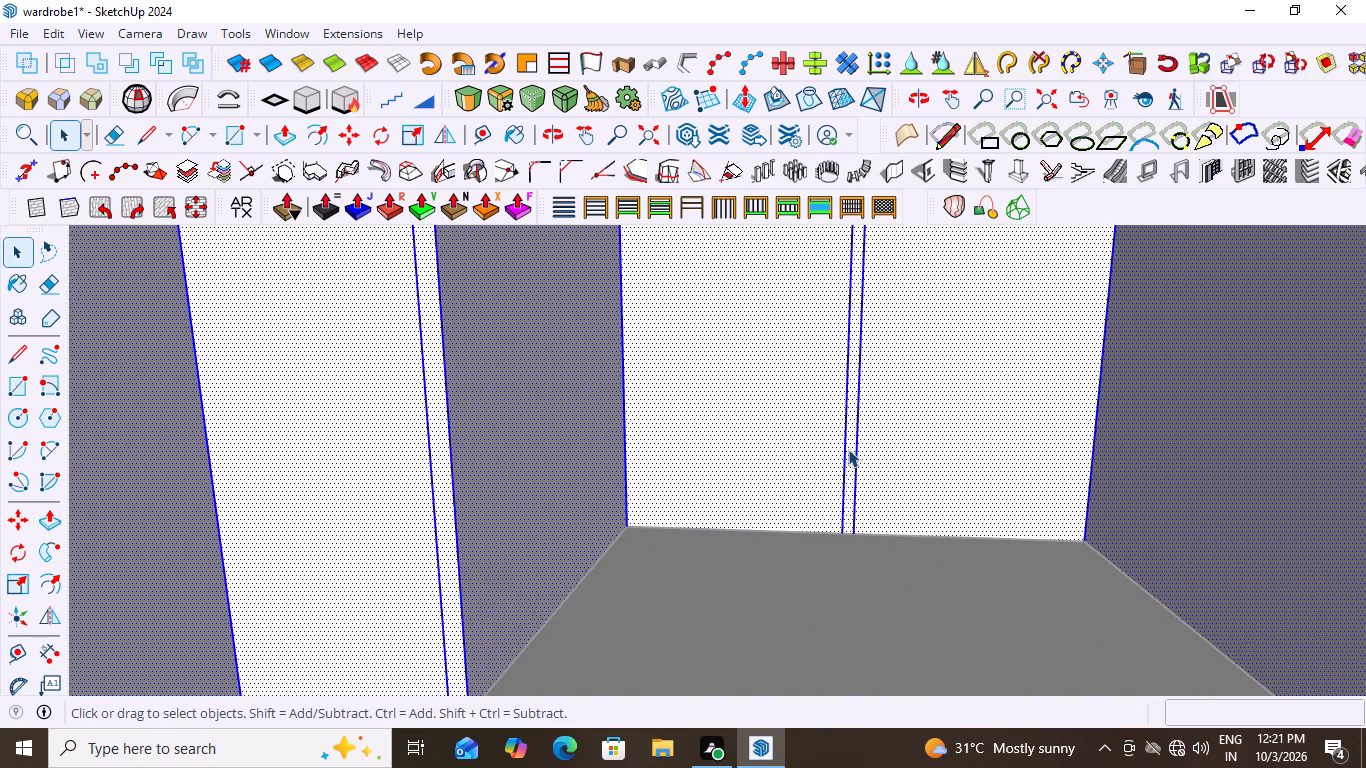
pyautogui.tripleClick(848, 449)
pyautogui.doubleClick(848, 449)
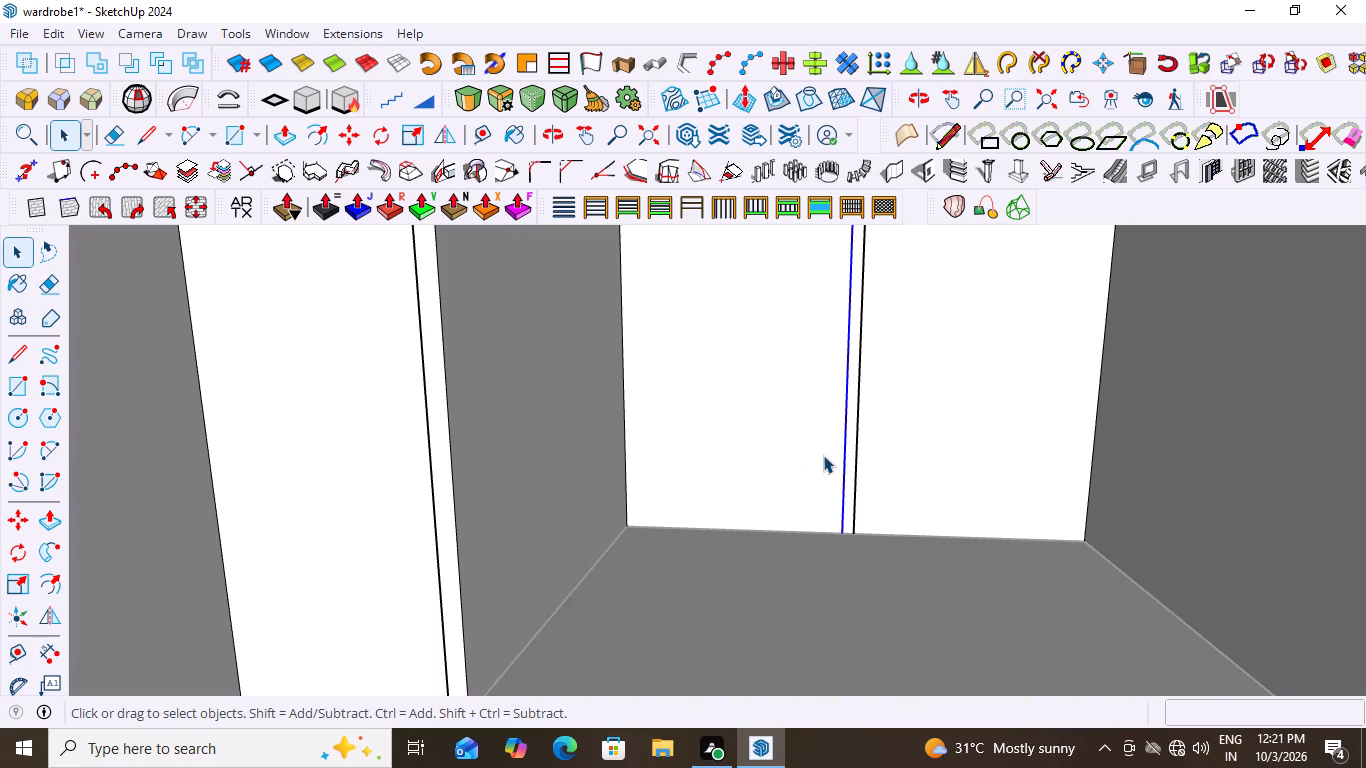
pyautogui.keyDown('shift'); pyautogui.click(847, 467); pyautogui.keyUp('shift')
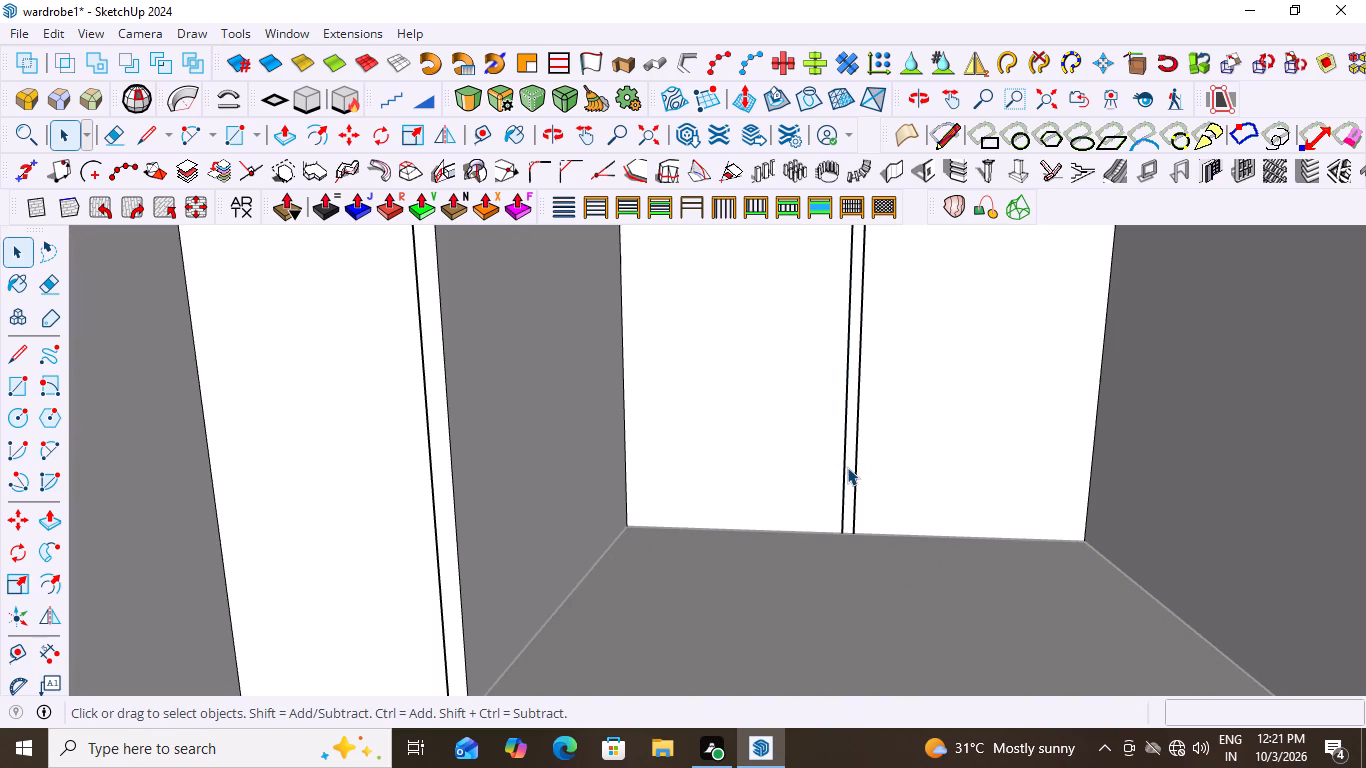
pyautogui.click(847, 467)
pyautogui.click(847, 467)
pyautogui.tripleClick(847, 467)
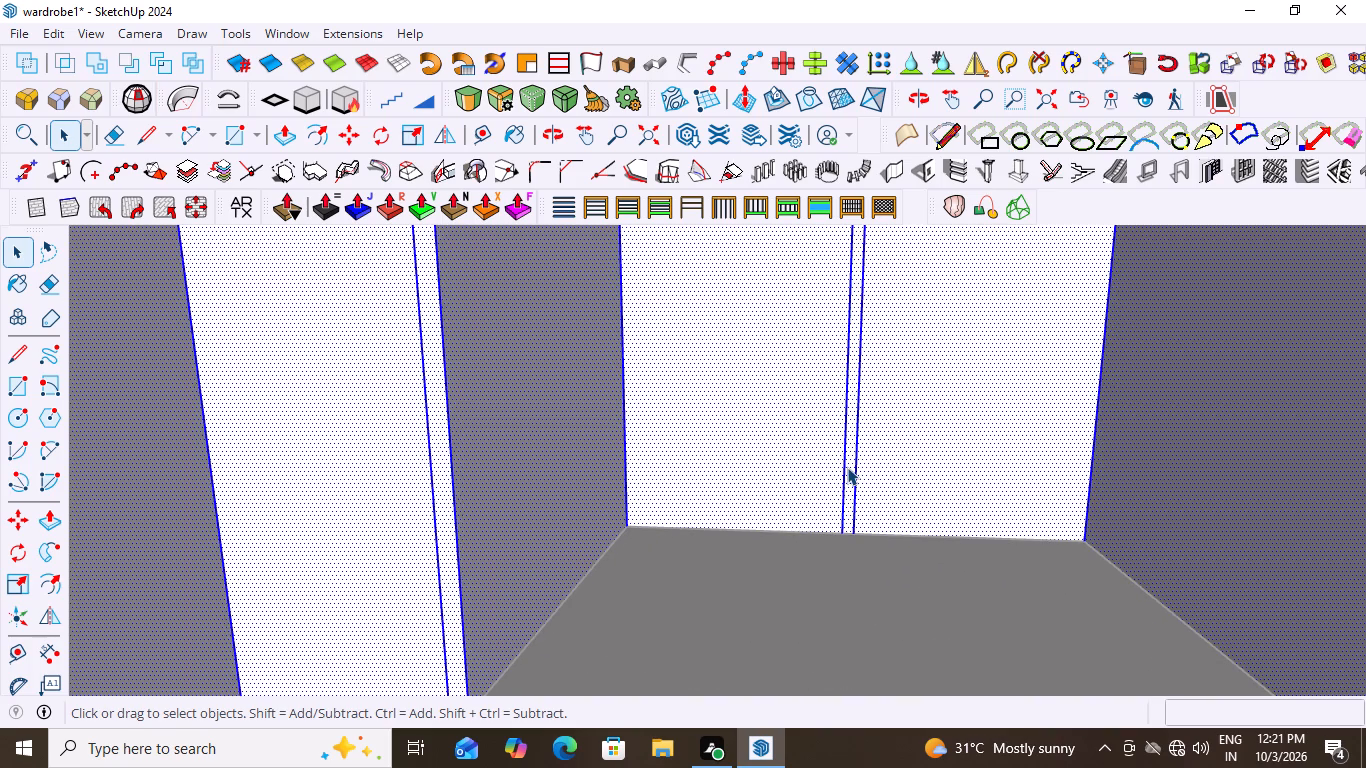
pyautogui.doubleClick(847, 467)
pyautogui.scroll(-14, 815, 462)
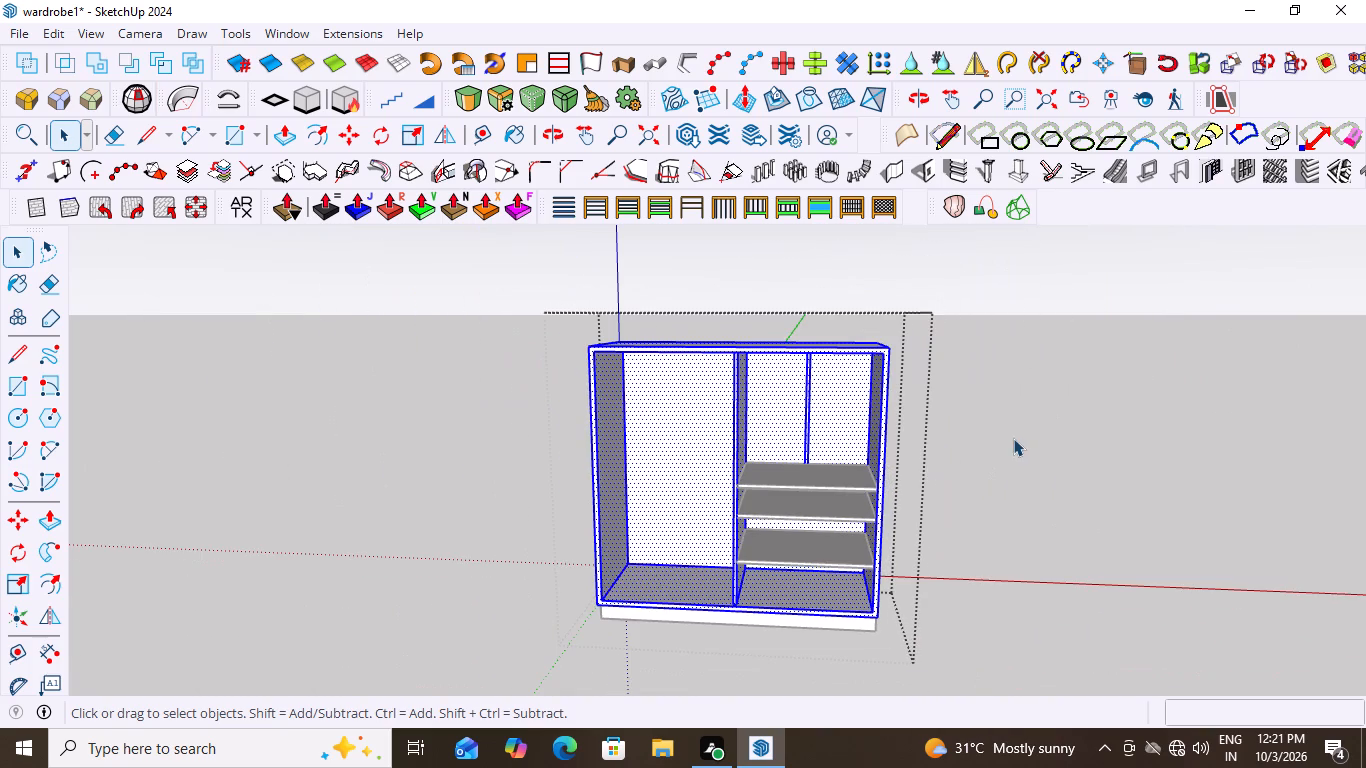
pyautogui.scroll(7, 768, 435)
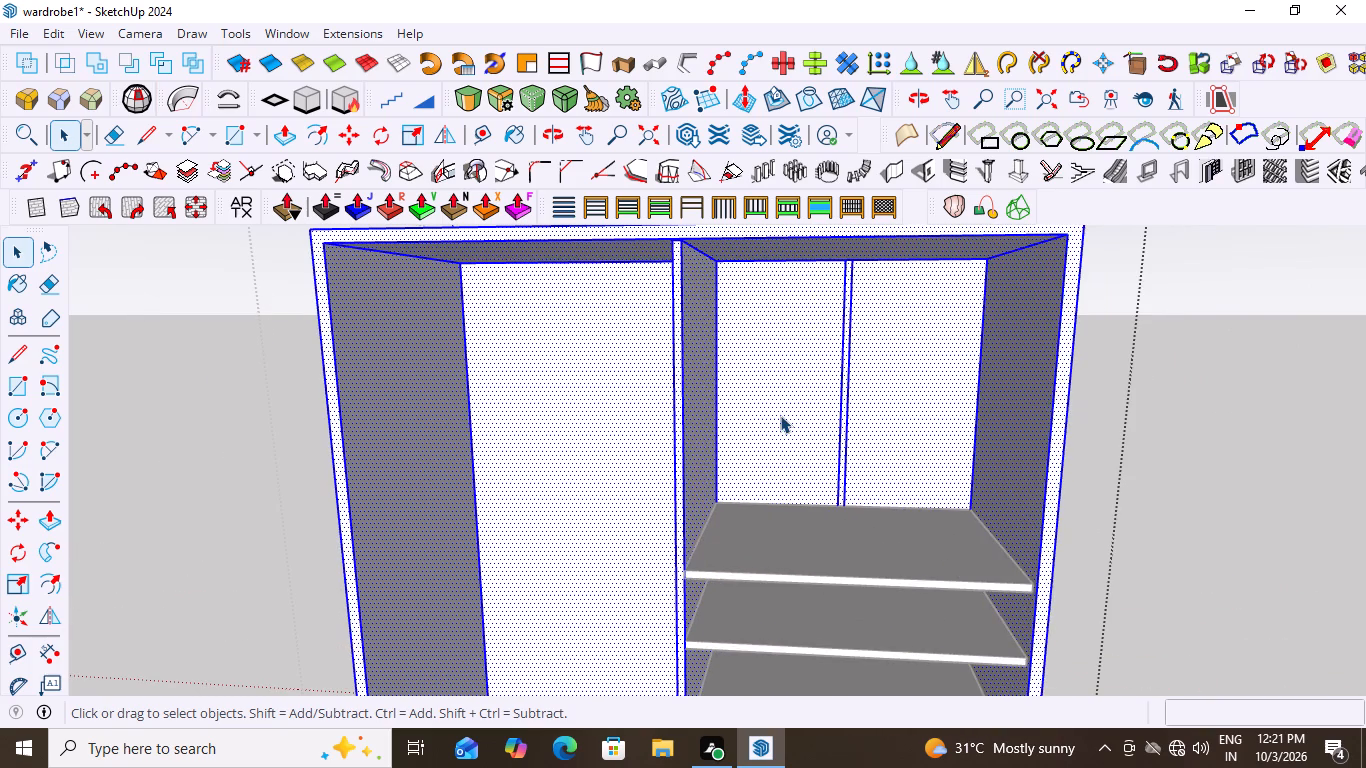
pyautogui.click(774, 404)
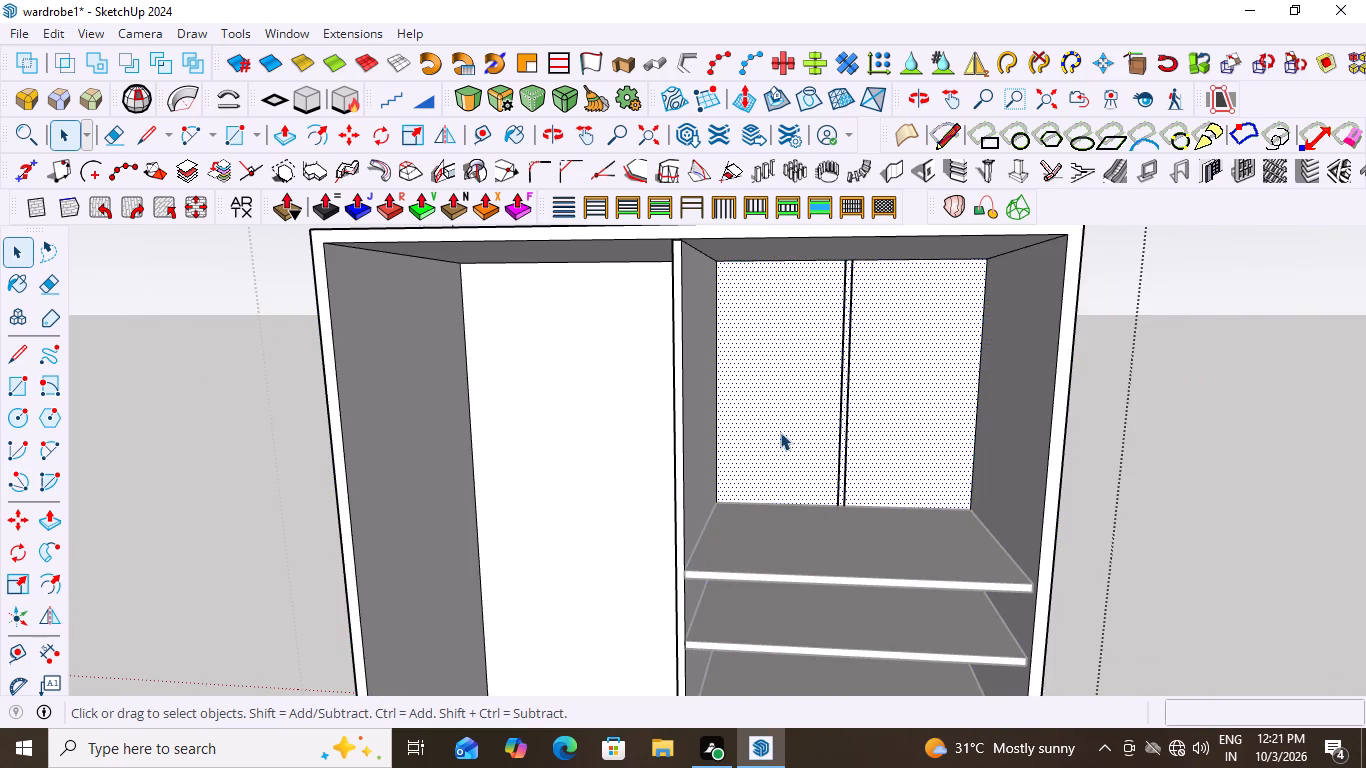
pyautogui.click(842, 442)
pyautogui.click(843, 458)
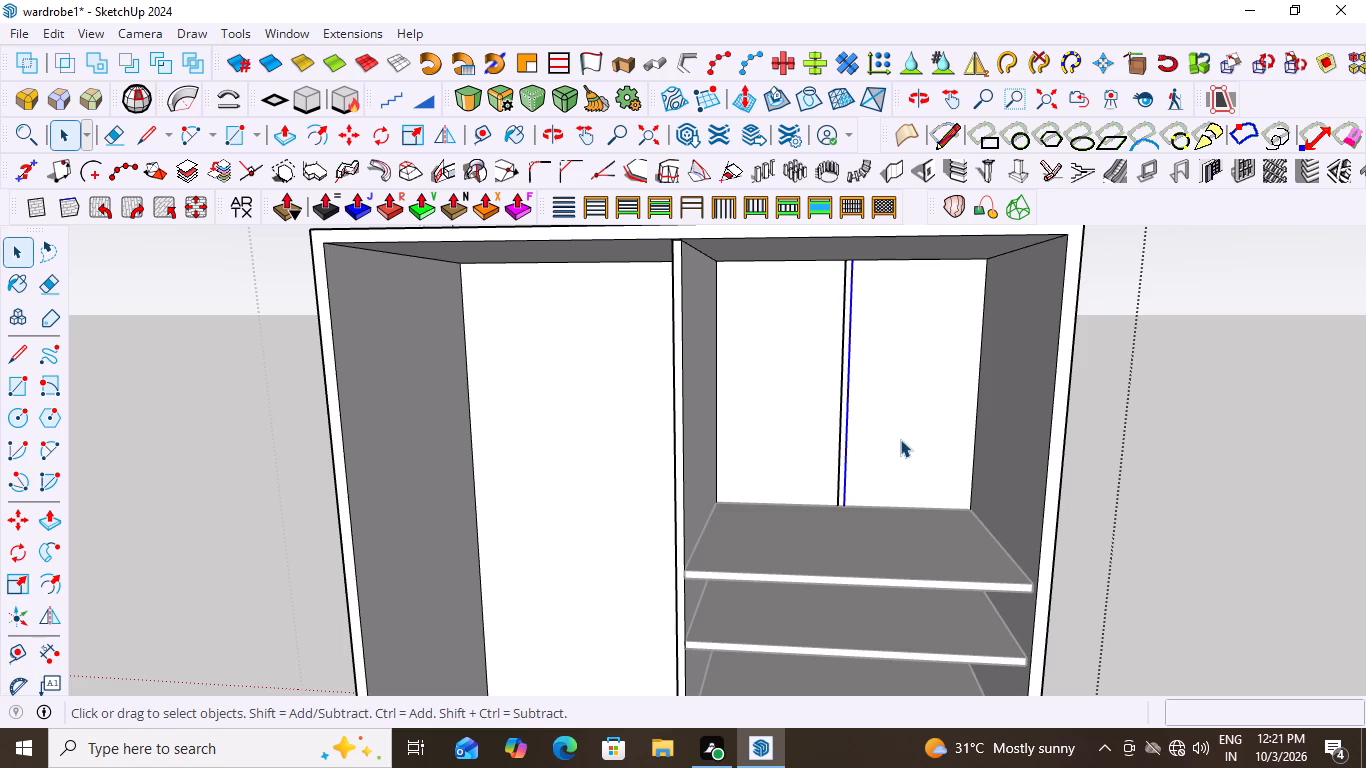
pyautogui.doubleClick(904, 438)
pyautogui.click(904, 438)
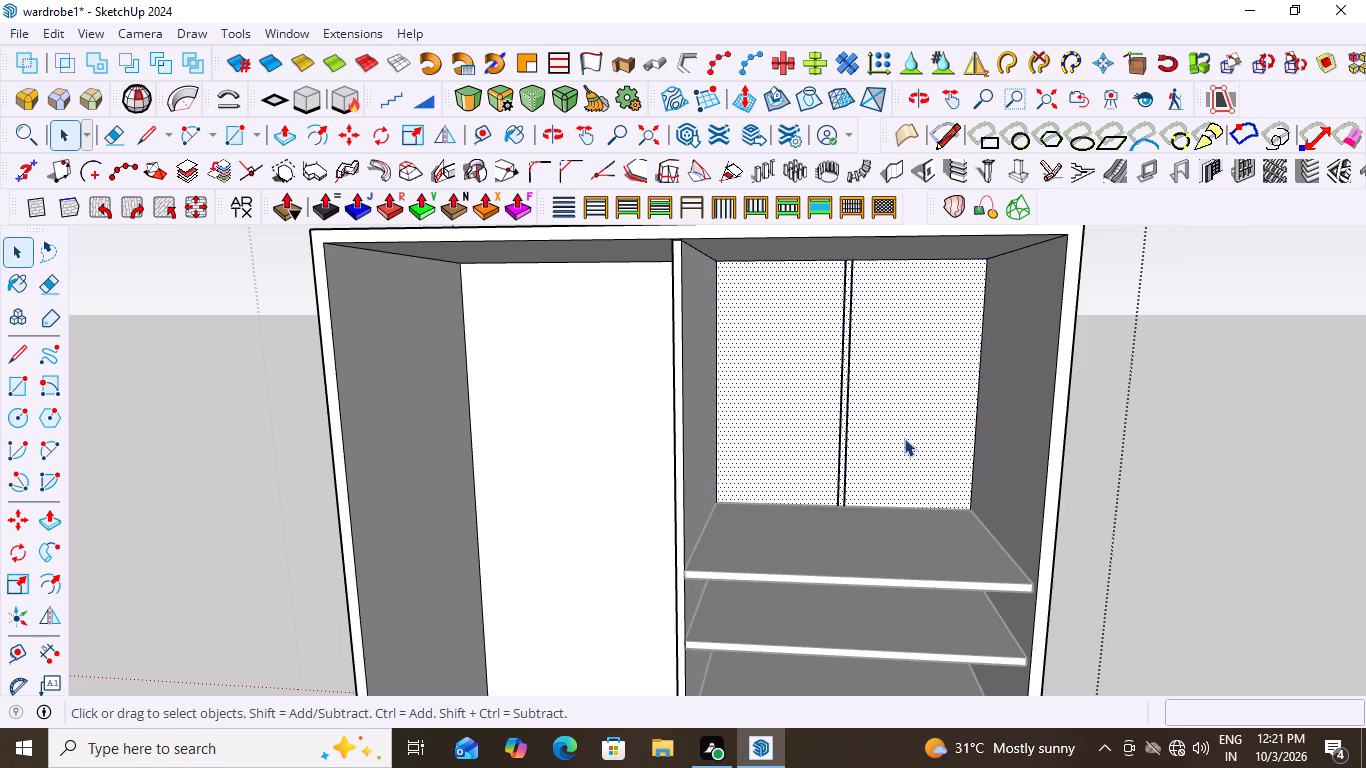
pyautogui.middleClick(835, 466)
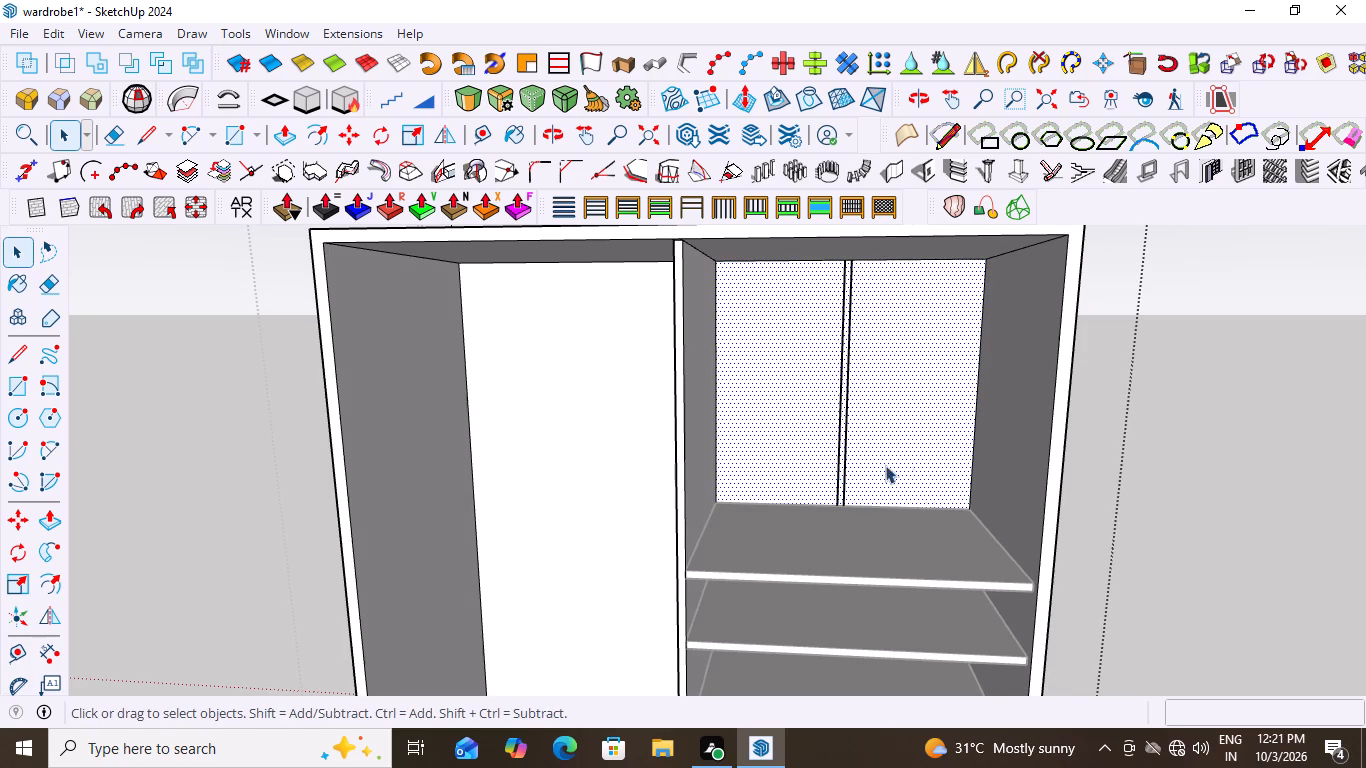
# Delete both vertical divider lines from the back face above the top shelf.
pyautogui.click(835, 431)
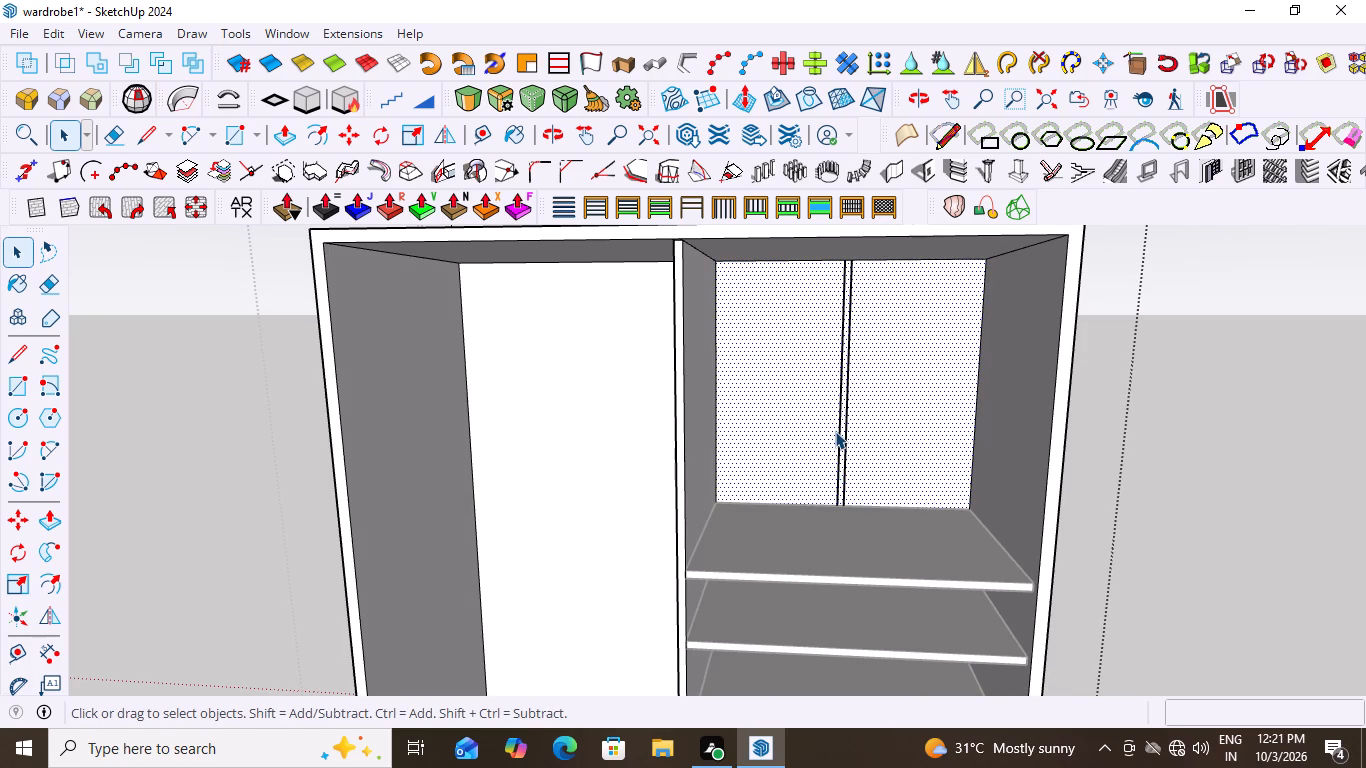
pyautogui.click(838, 434)
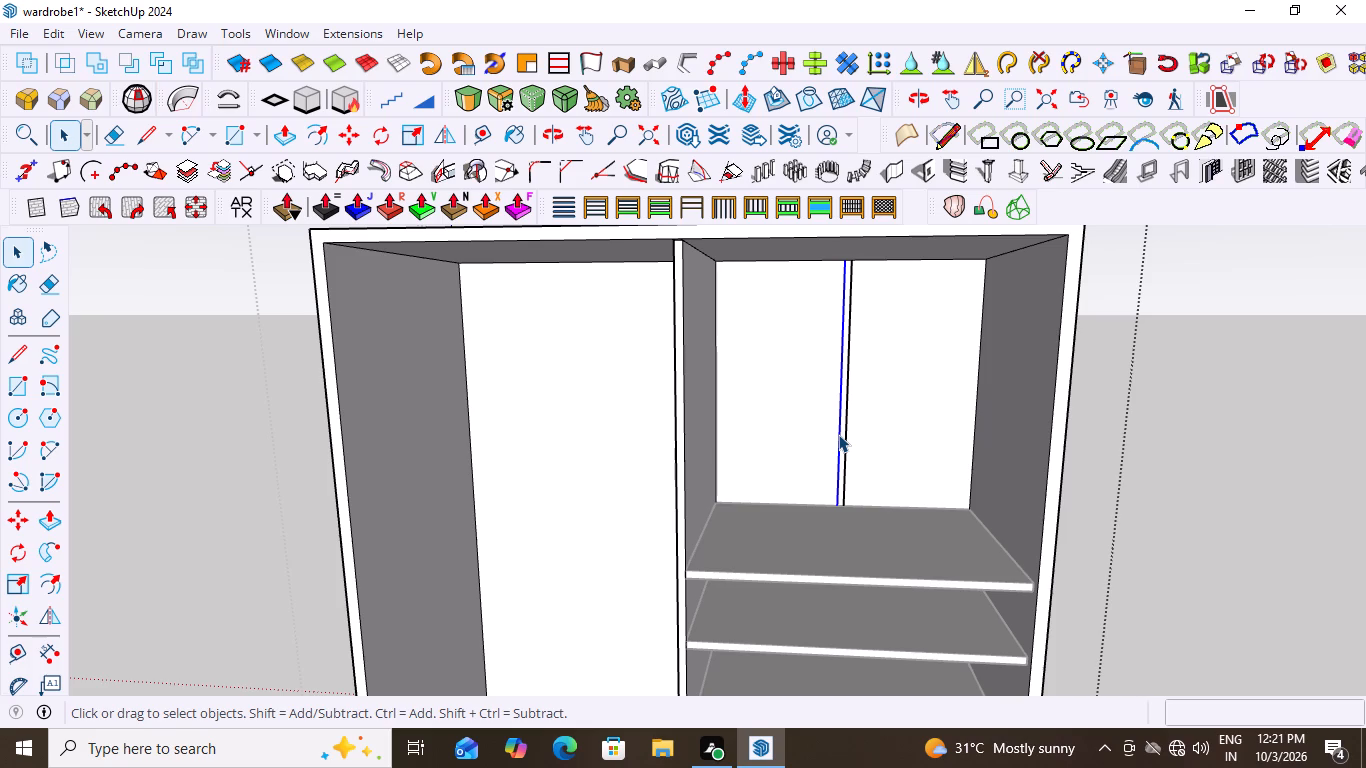
pyautogui.press('Delete')
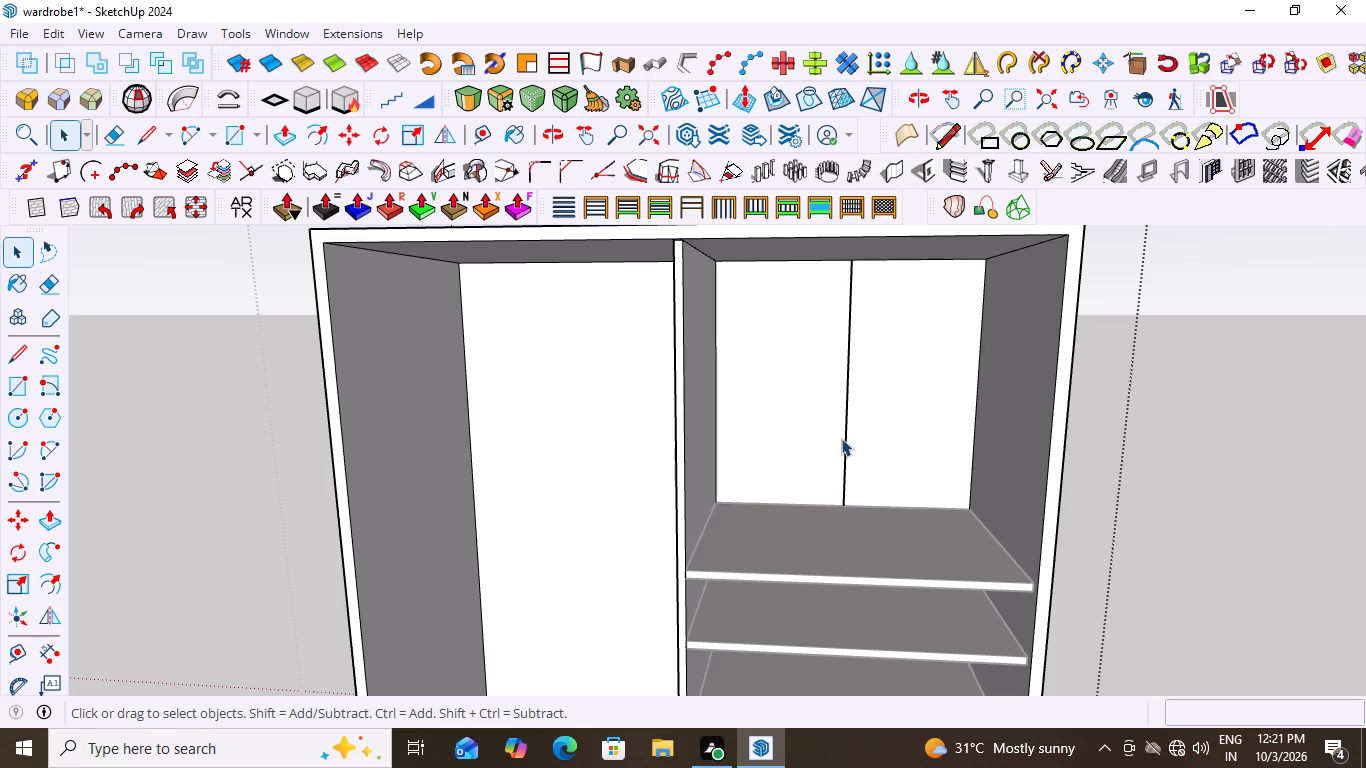
pyautogui.click(845, 440)
pyautogui.press('Delete')
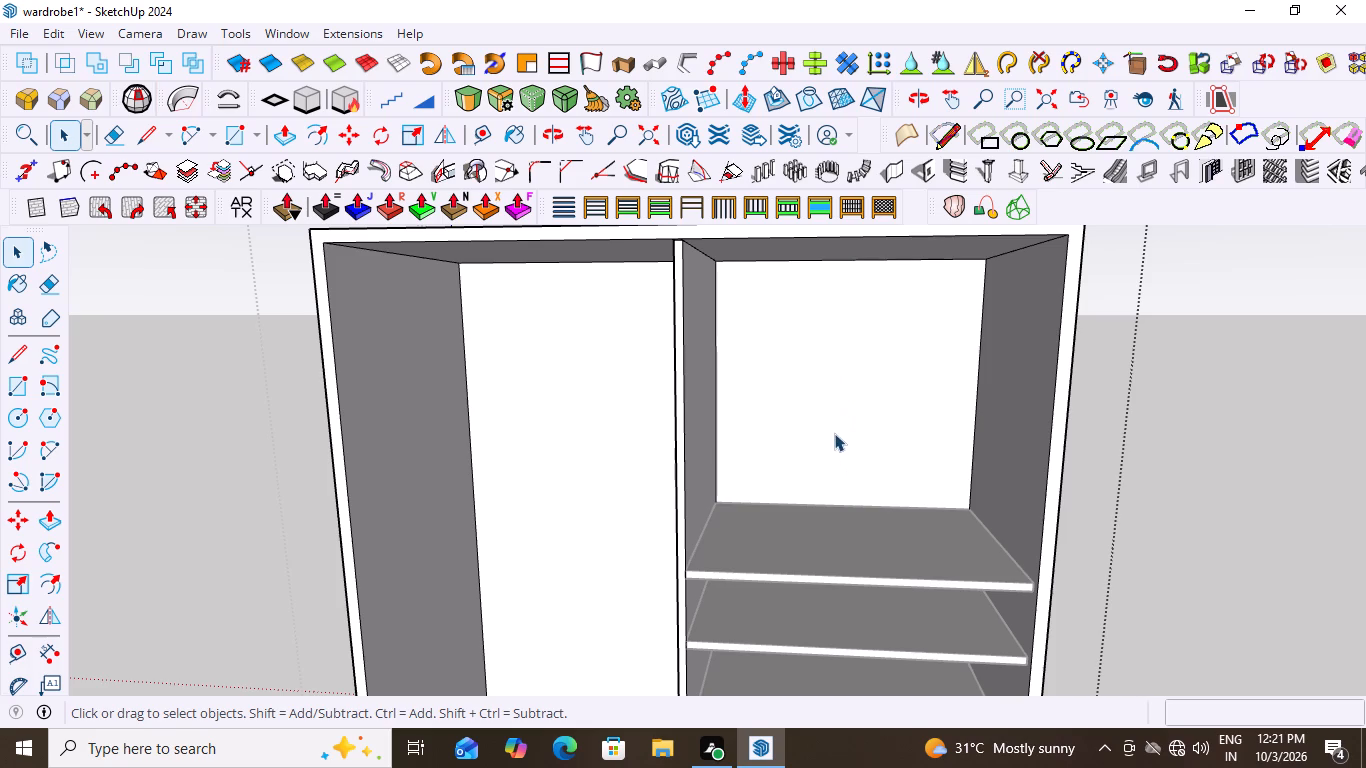
pyautogui.doubleClick(833, 432)
pyautogui.click(804, 405)
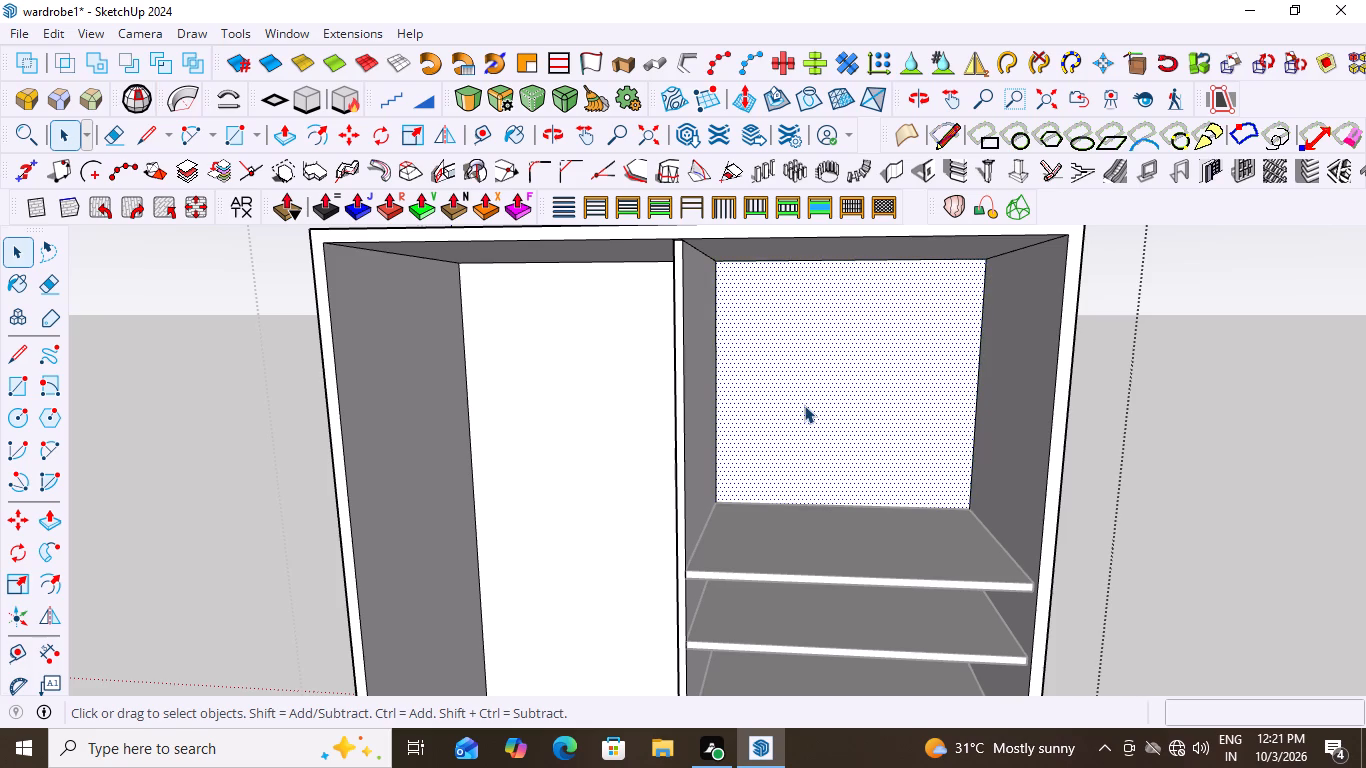
# Draw a vertical centre line about 3' 2" long on the back face, from its top edge's midpoint to the top shelf's back edge.
pyautogui.scroll(1, 808, 404)
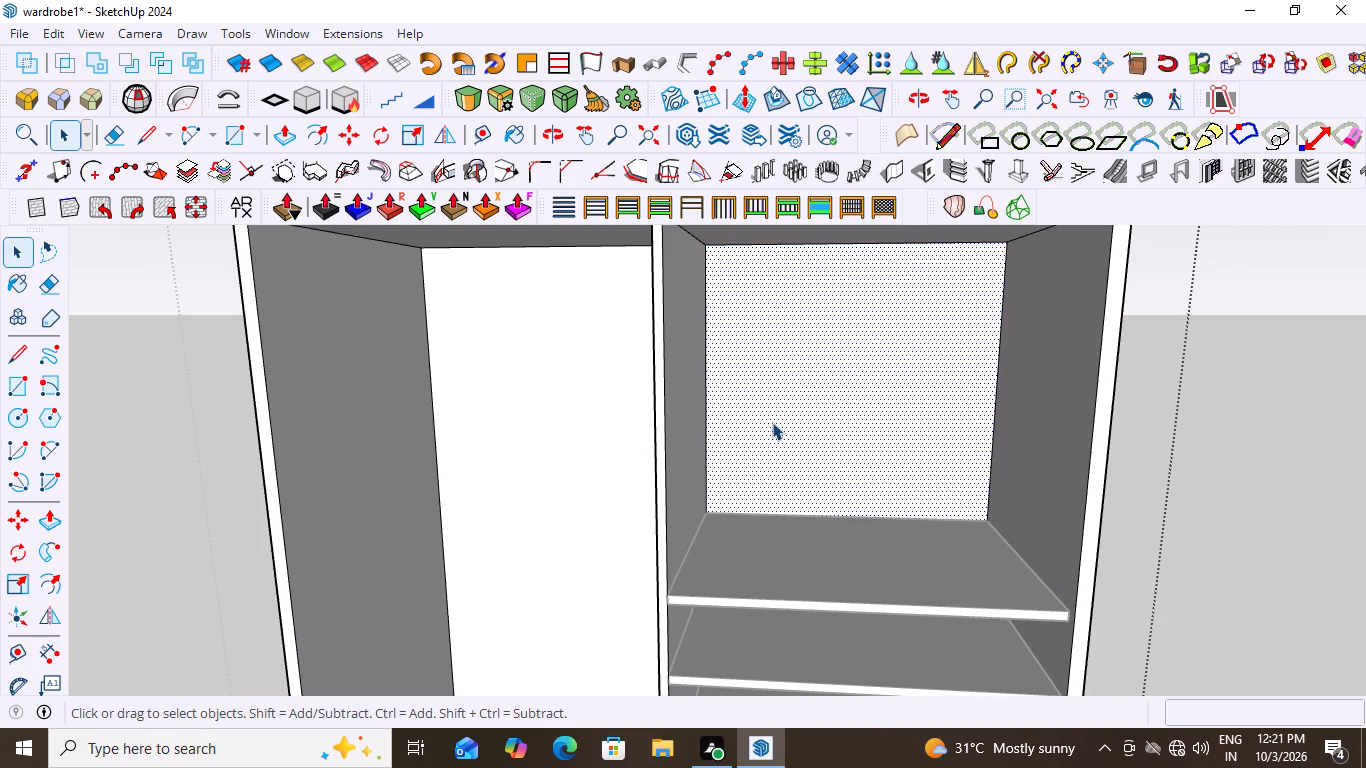
pyautogui.press('l')
pyautogui.moveTo(776, 435); pyautogui.dragTo(833, 435, button='middle')
pyautogui.scroll(-5, 830, 435)
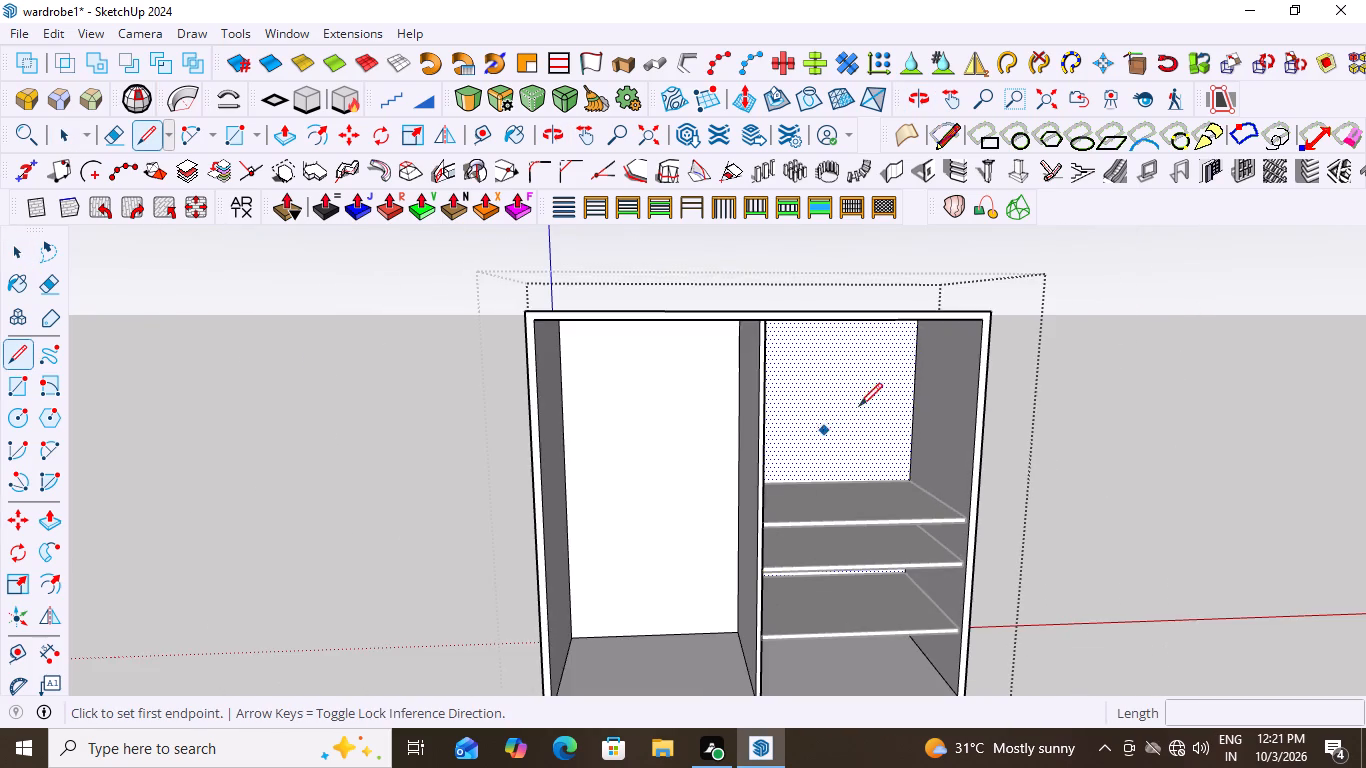
pyautogui.scroll(10, 880, 358)
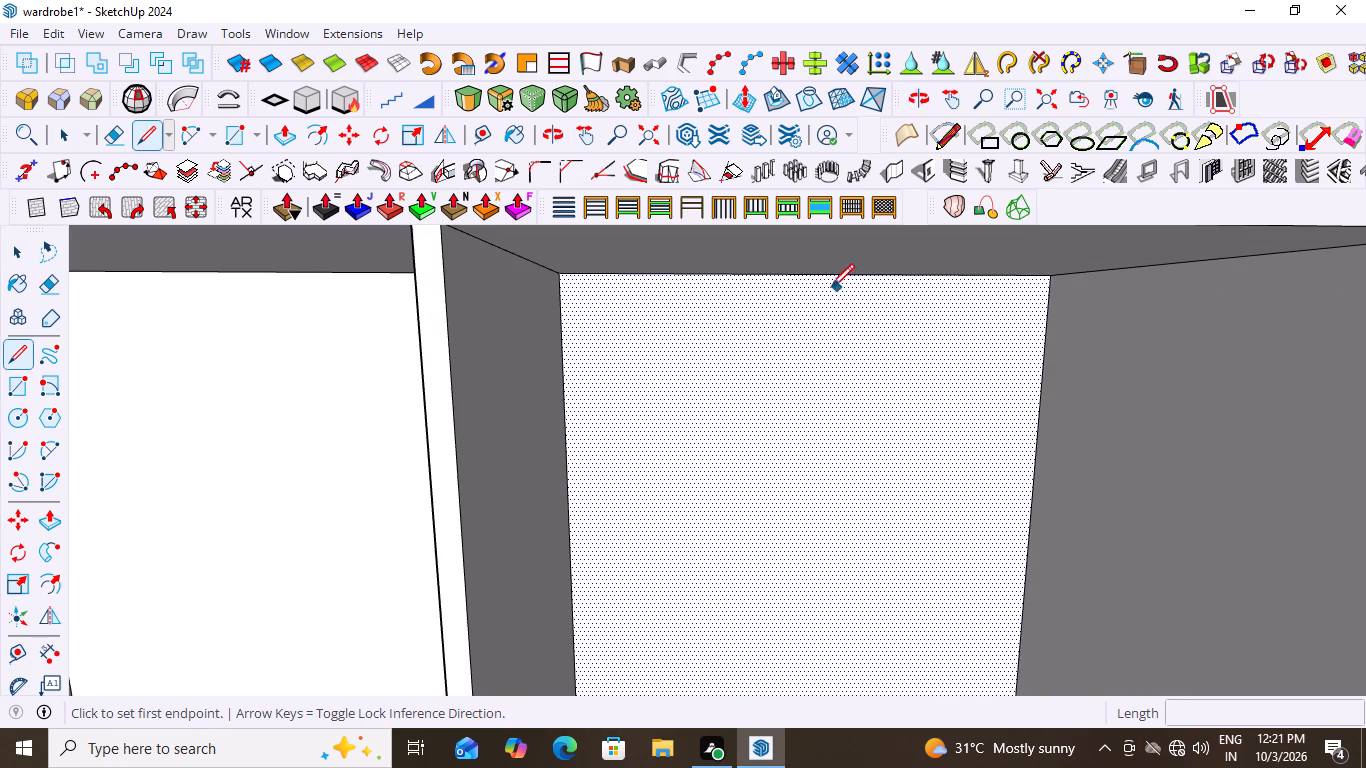
pyautogui.click(811, 273)
pyautogui.scroll(-1, 801, 417)
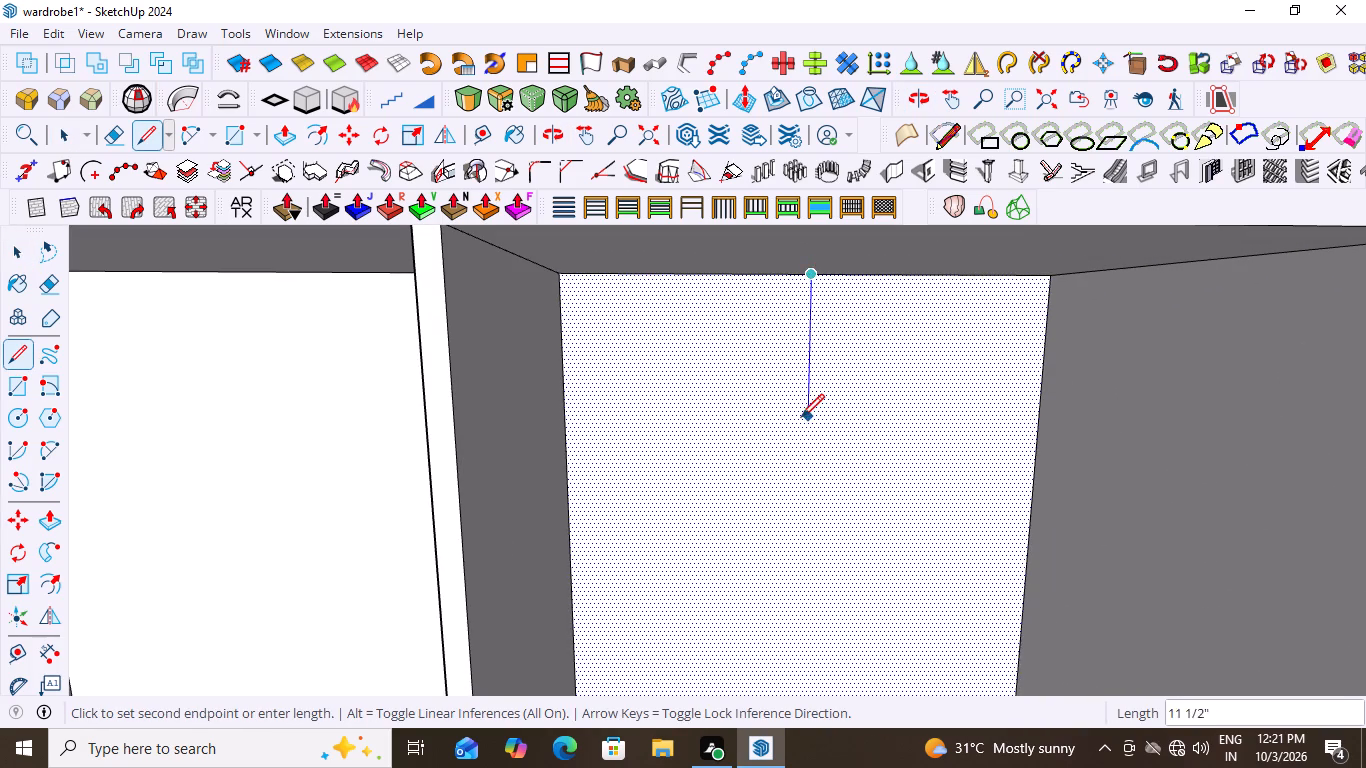
pyautogui.scroll(-5, 801, 417)
pyautogui.scroll(8, 792, 589)
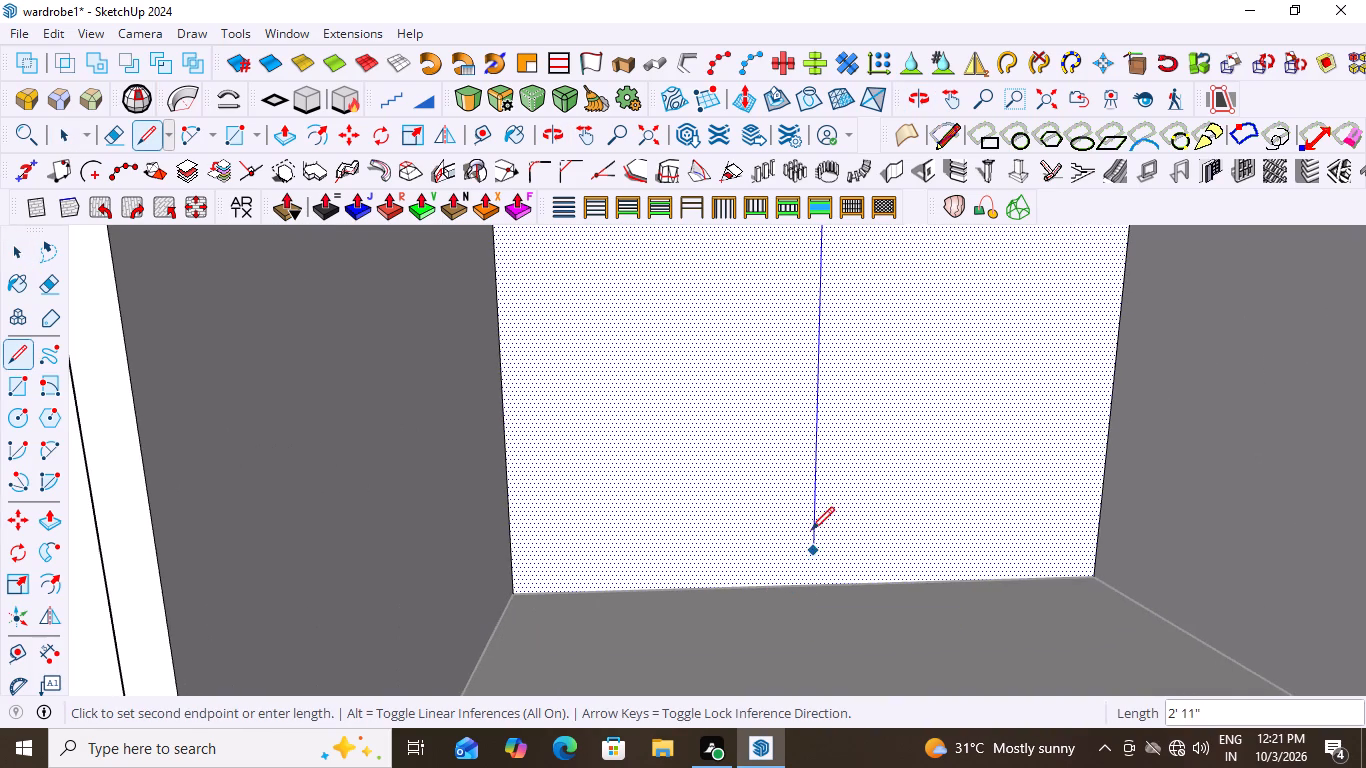
pyautogui.click(815, 587)
pyautogui.press('space')
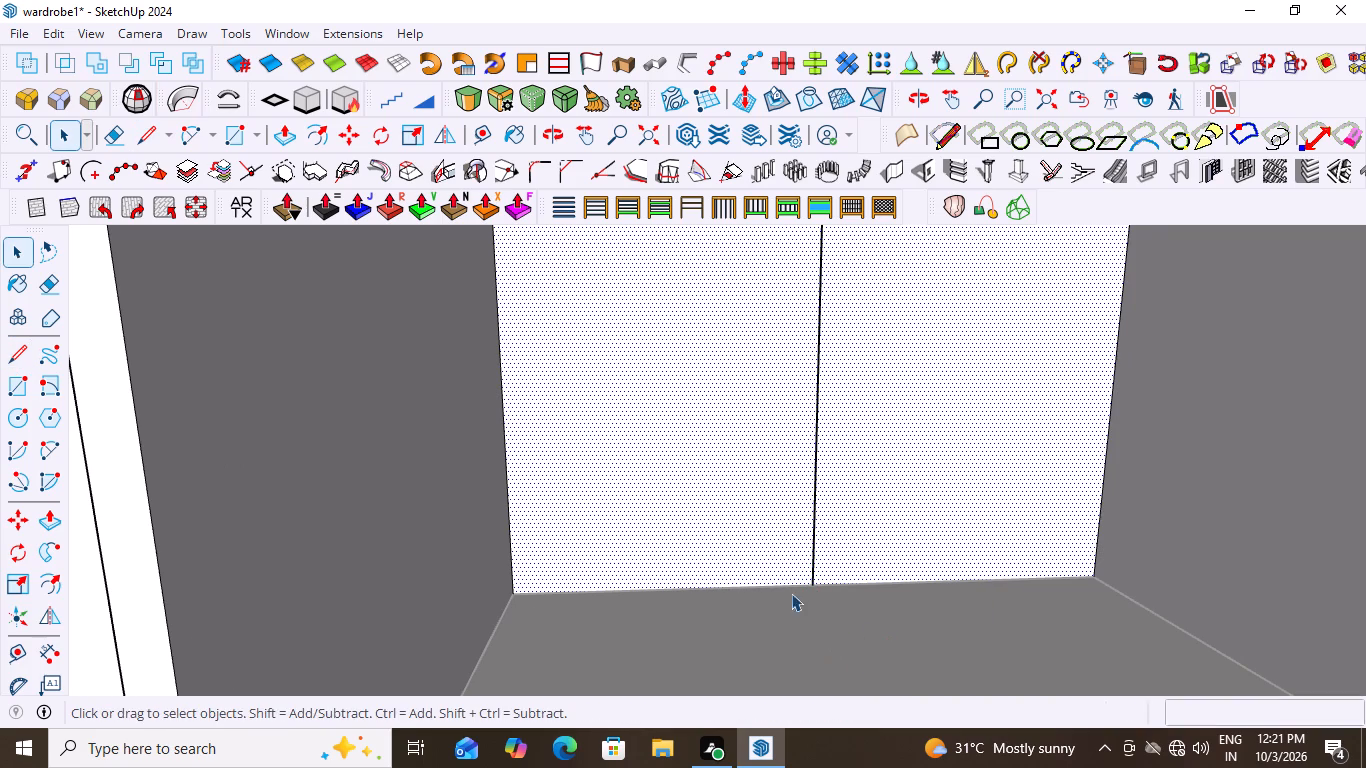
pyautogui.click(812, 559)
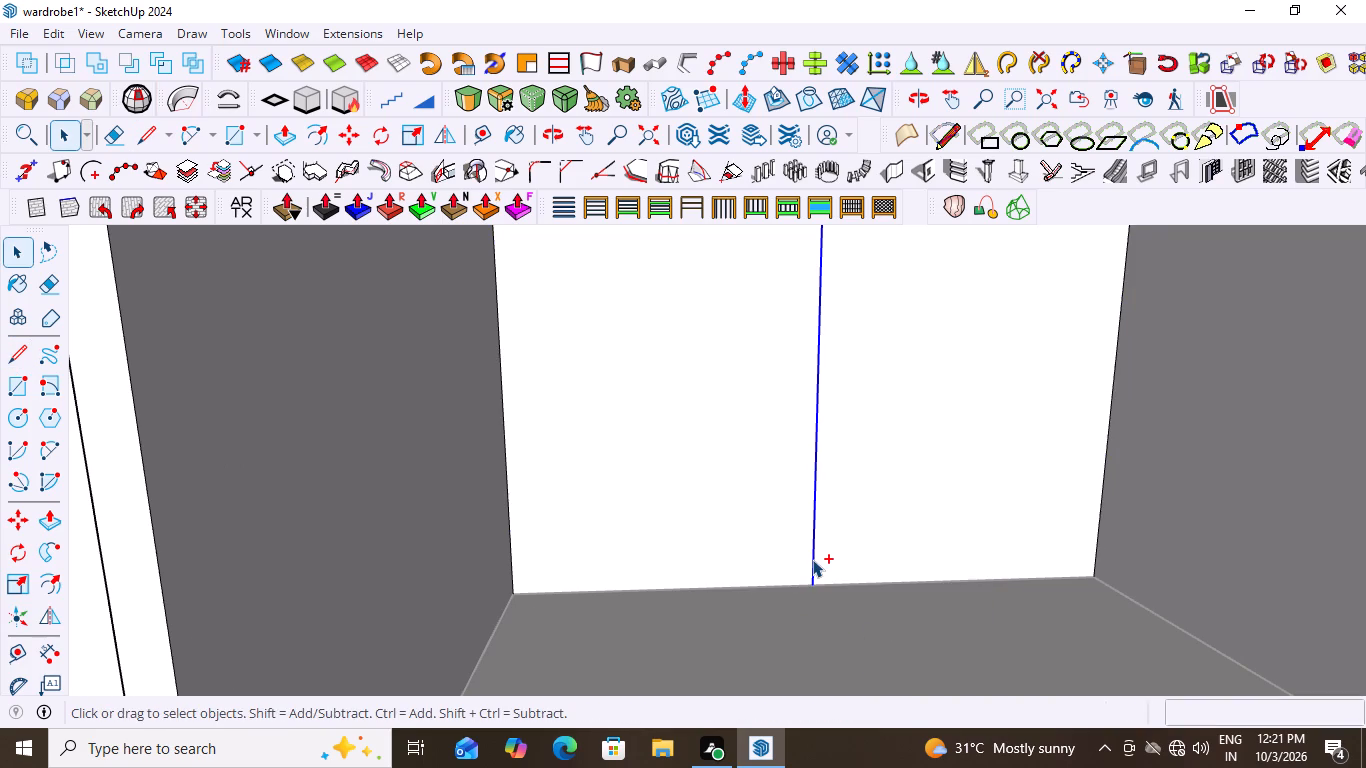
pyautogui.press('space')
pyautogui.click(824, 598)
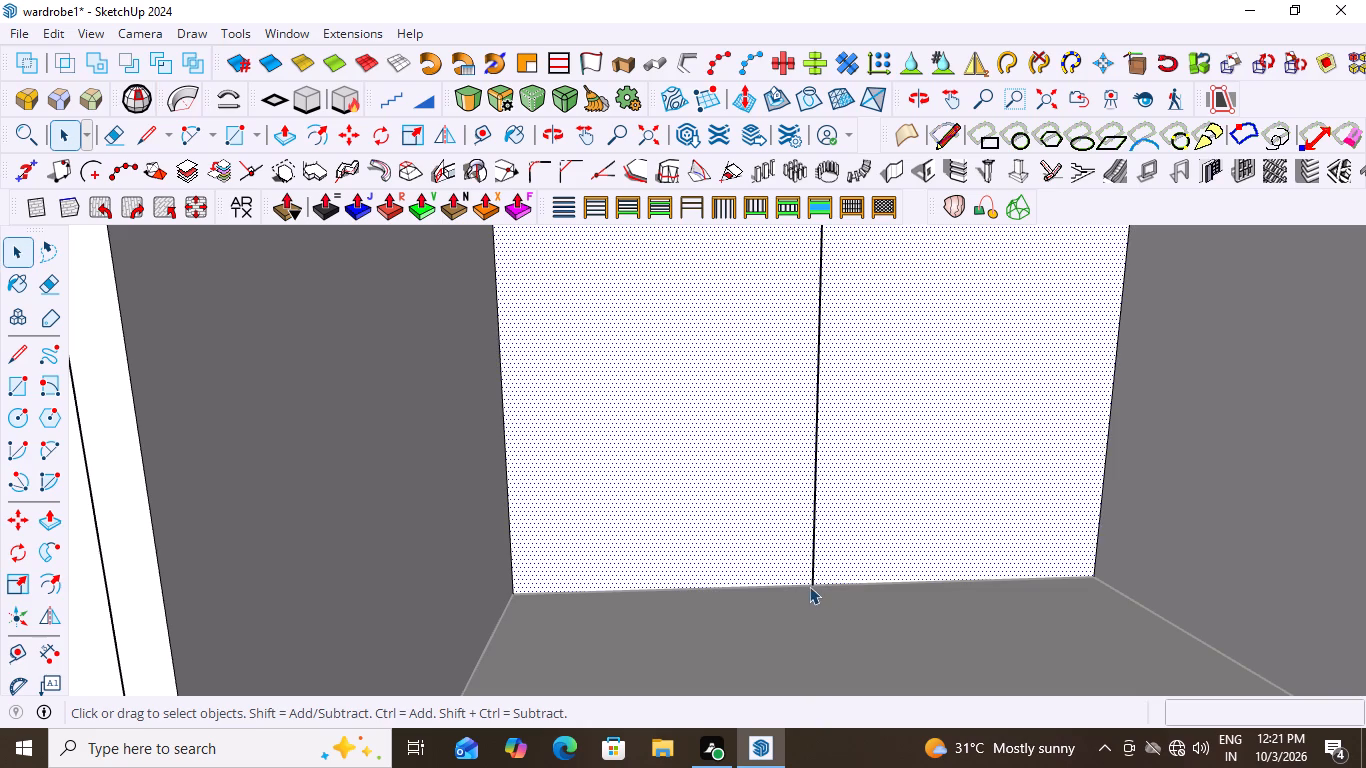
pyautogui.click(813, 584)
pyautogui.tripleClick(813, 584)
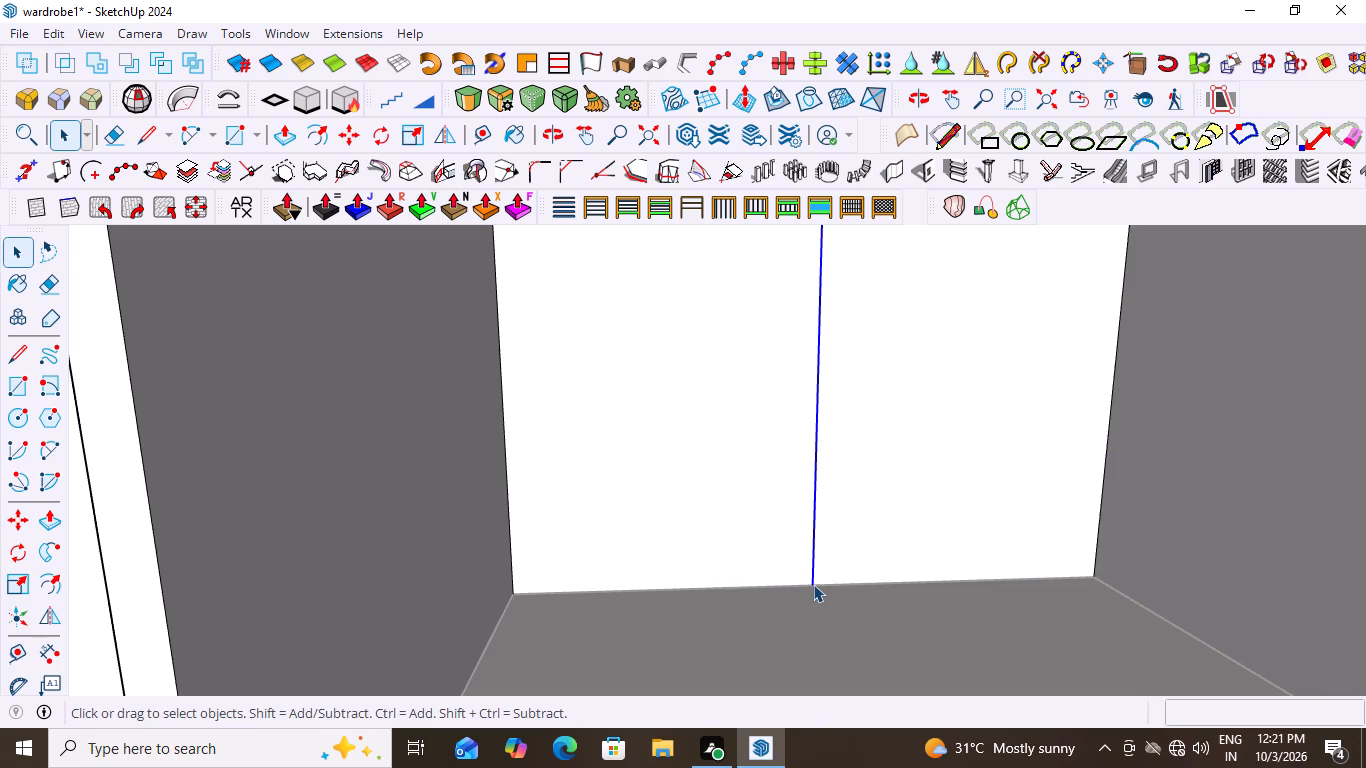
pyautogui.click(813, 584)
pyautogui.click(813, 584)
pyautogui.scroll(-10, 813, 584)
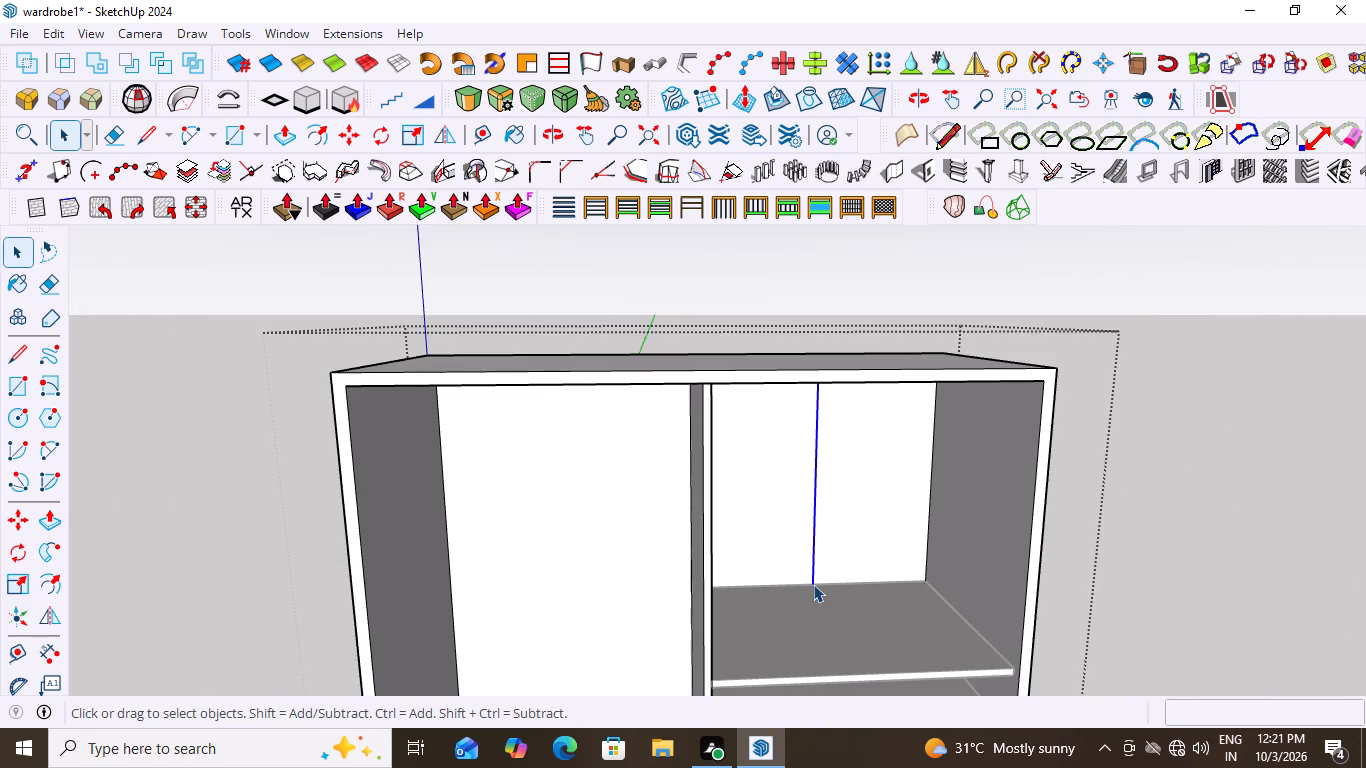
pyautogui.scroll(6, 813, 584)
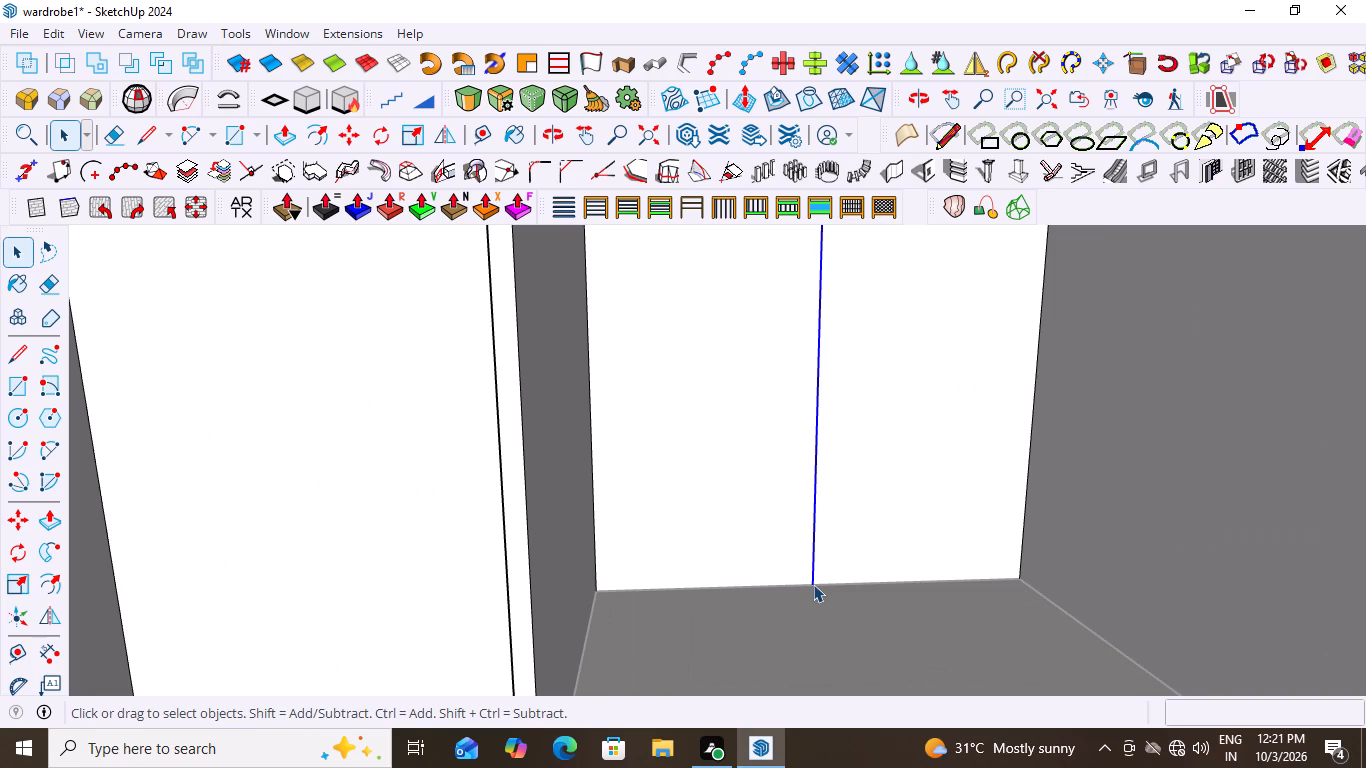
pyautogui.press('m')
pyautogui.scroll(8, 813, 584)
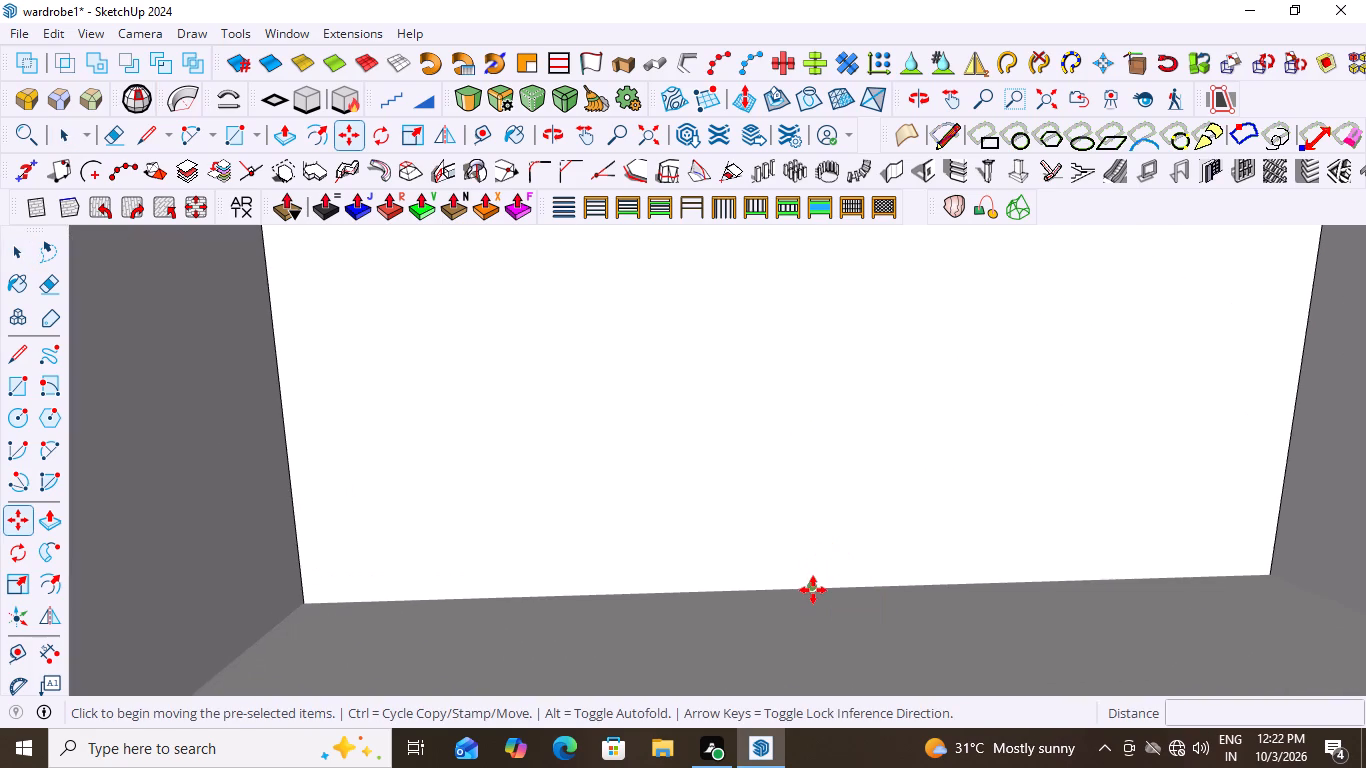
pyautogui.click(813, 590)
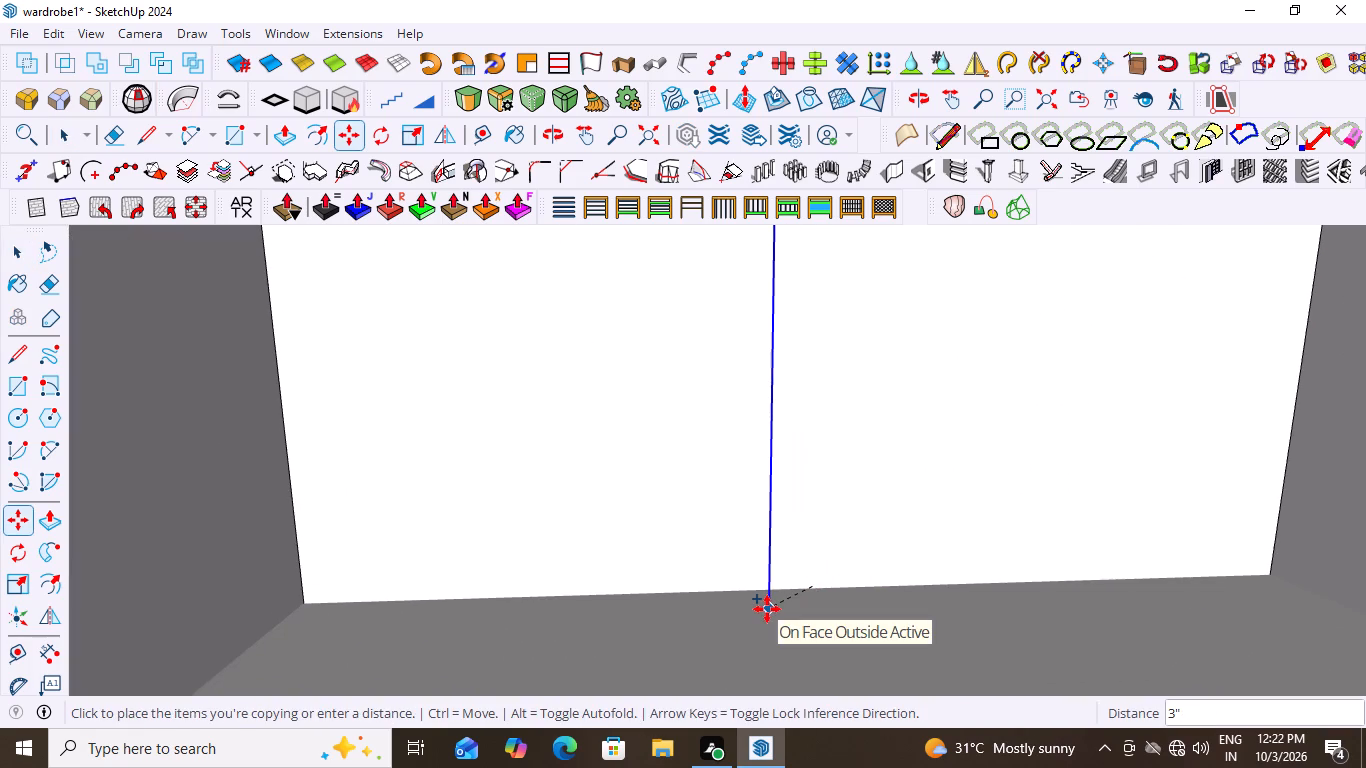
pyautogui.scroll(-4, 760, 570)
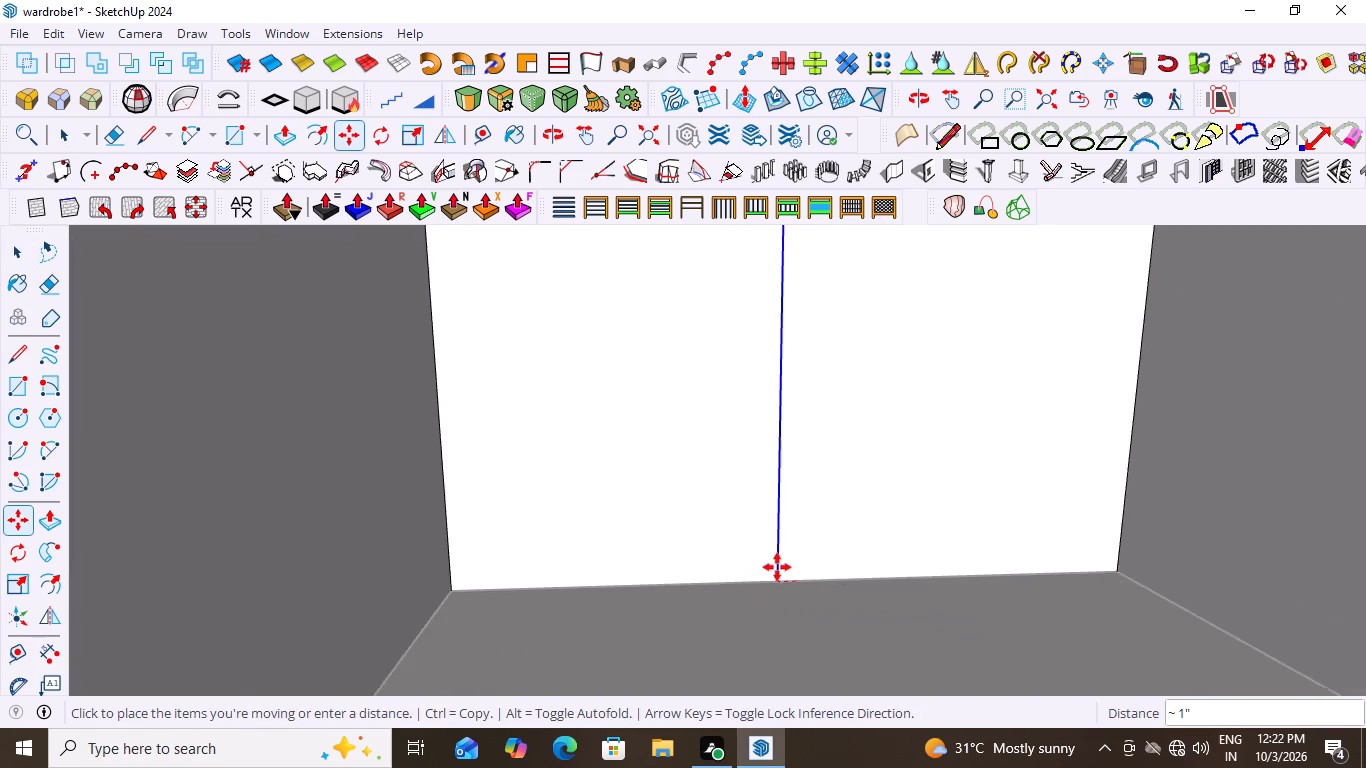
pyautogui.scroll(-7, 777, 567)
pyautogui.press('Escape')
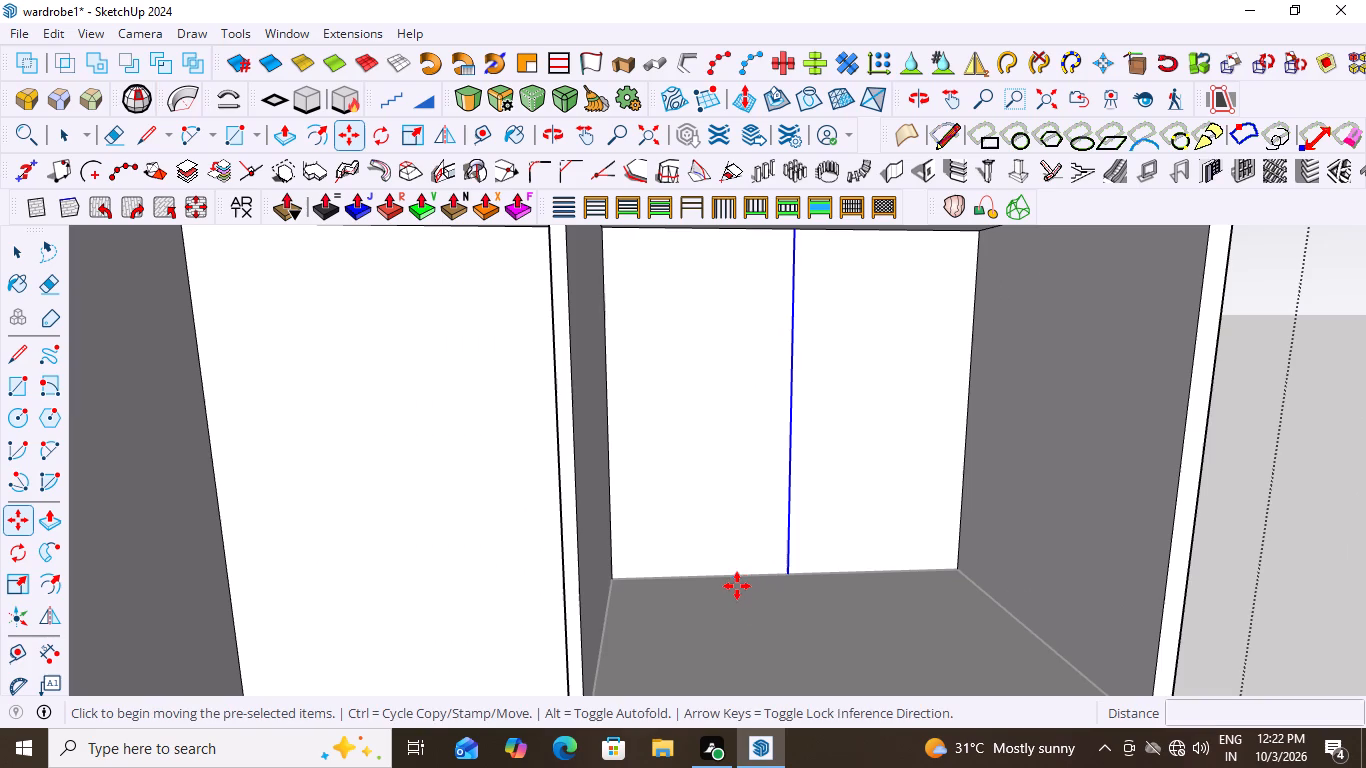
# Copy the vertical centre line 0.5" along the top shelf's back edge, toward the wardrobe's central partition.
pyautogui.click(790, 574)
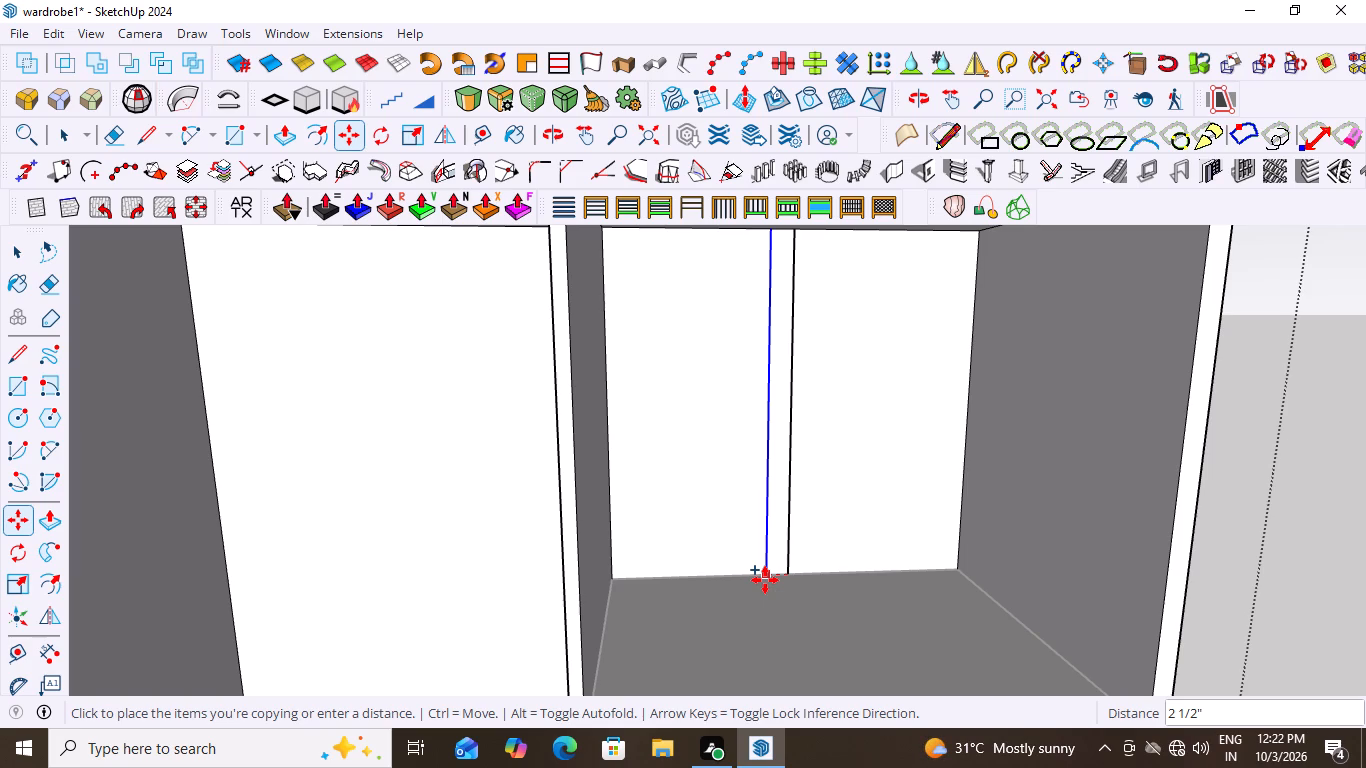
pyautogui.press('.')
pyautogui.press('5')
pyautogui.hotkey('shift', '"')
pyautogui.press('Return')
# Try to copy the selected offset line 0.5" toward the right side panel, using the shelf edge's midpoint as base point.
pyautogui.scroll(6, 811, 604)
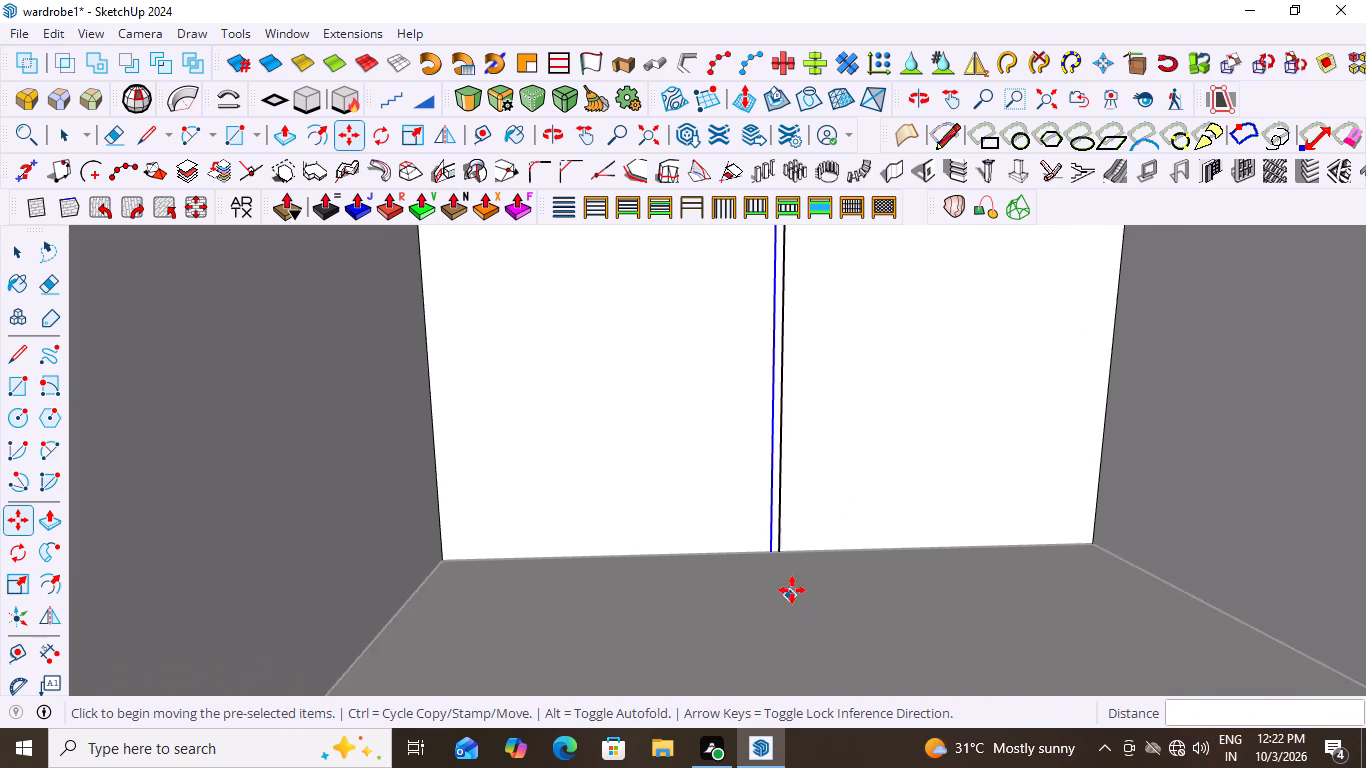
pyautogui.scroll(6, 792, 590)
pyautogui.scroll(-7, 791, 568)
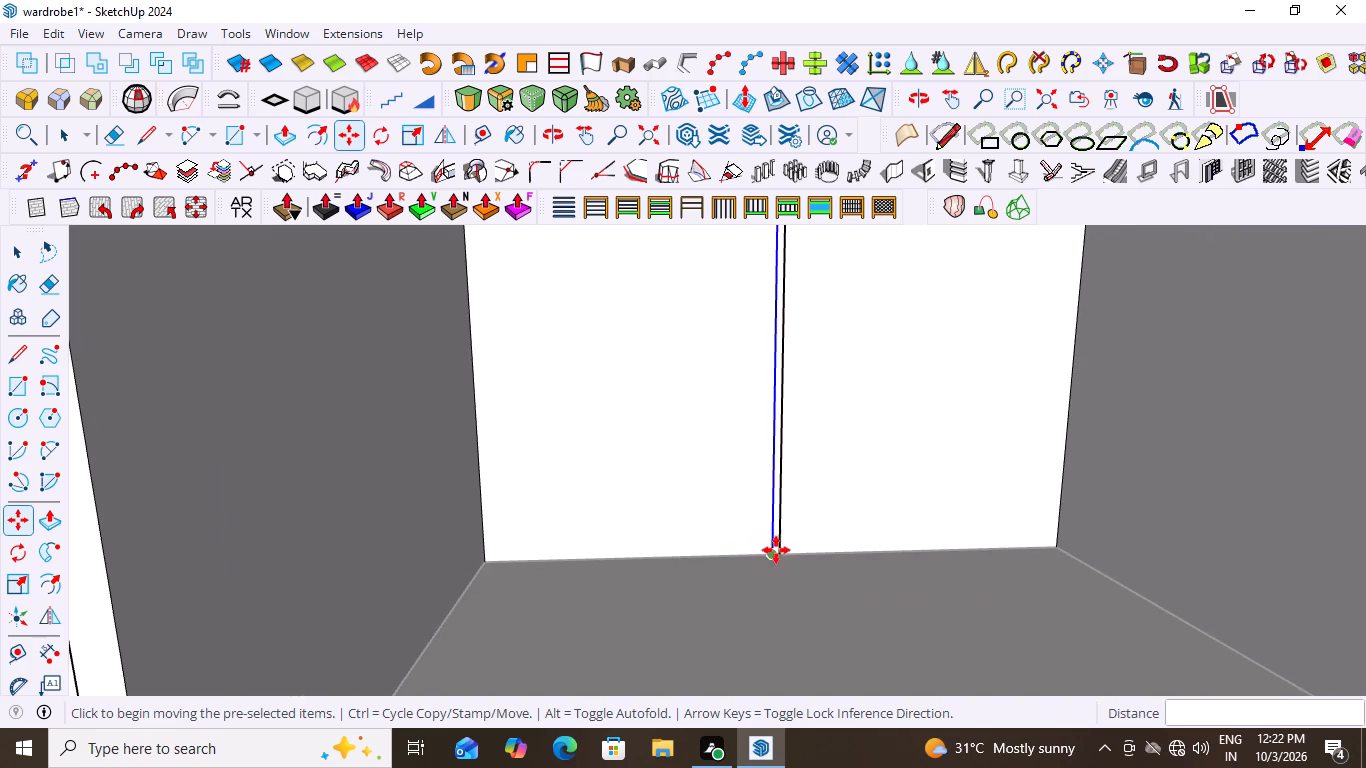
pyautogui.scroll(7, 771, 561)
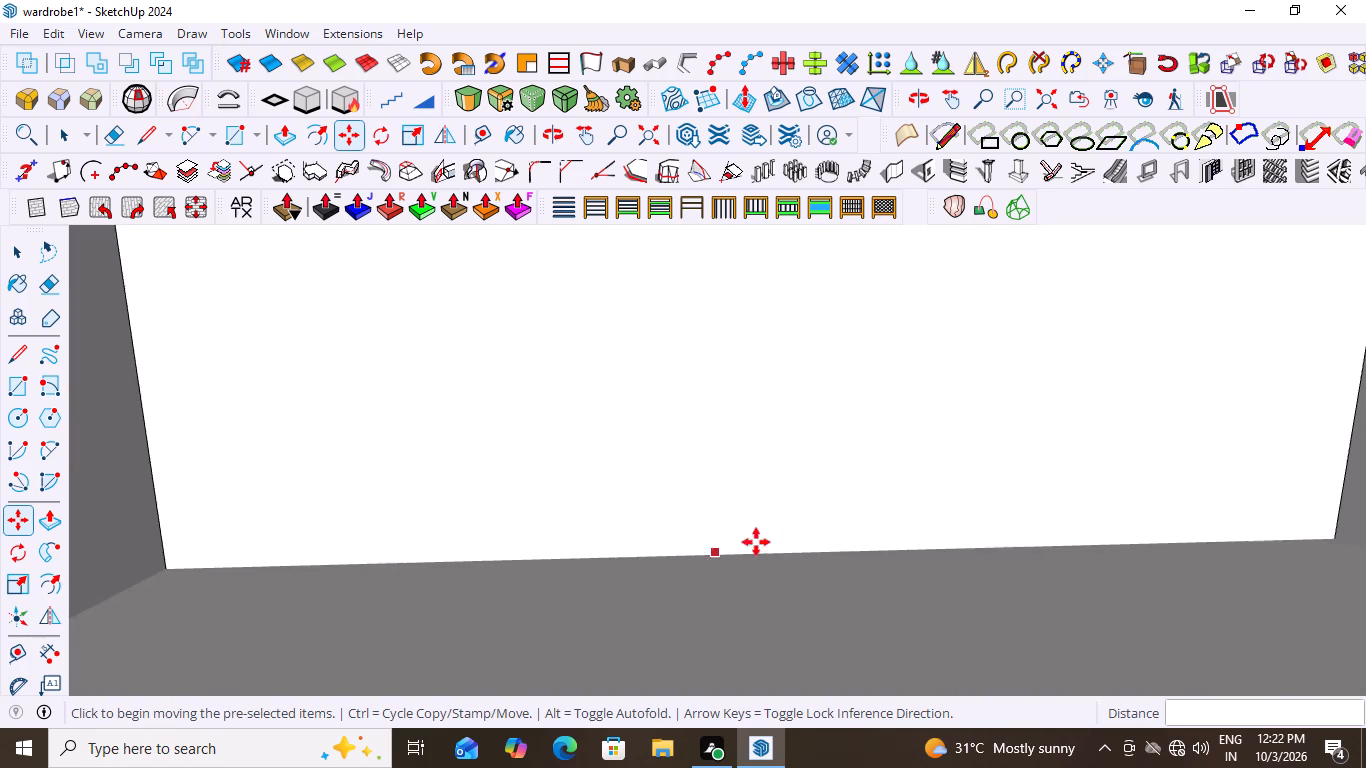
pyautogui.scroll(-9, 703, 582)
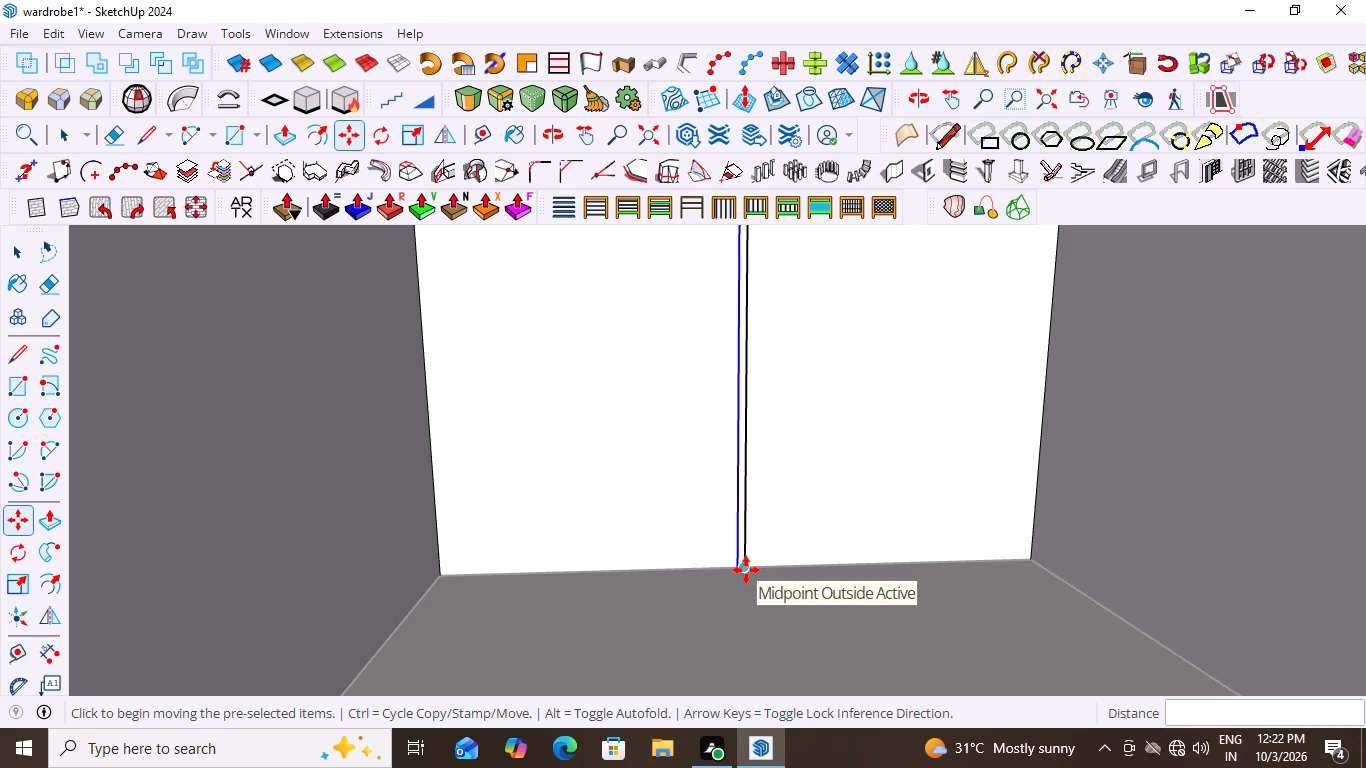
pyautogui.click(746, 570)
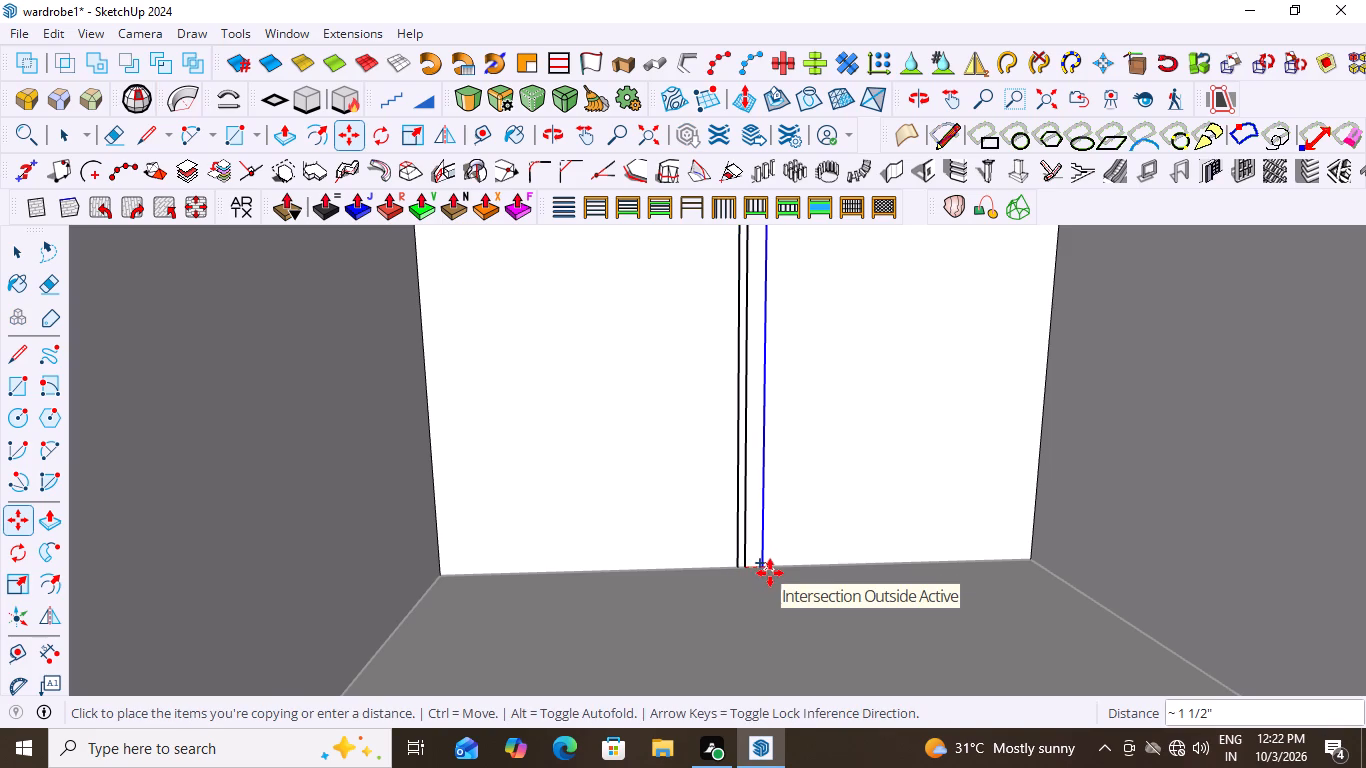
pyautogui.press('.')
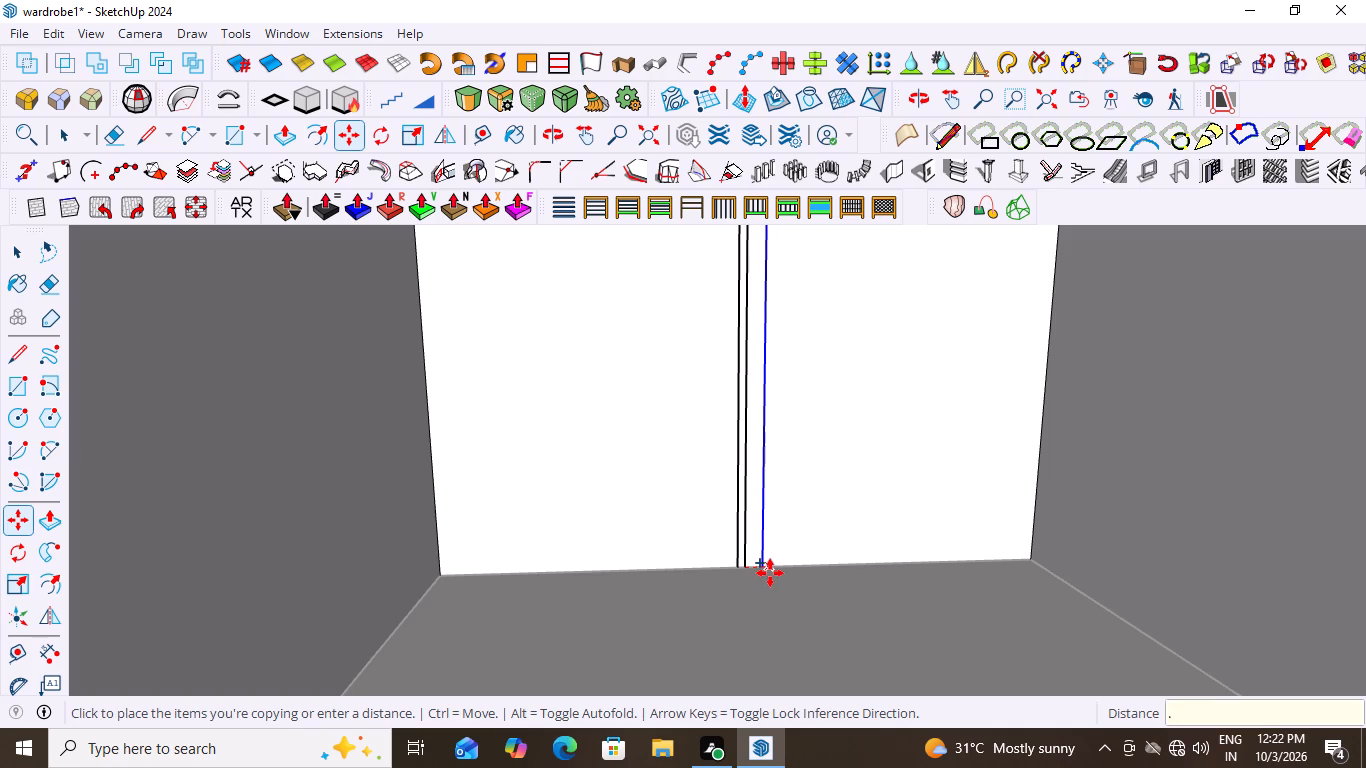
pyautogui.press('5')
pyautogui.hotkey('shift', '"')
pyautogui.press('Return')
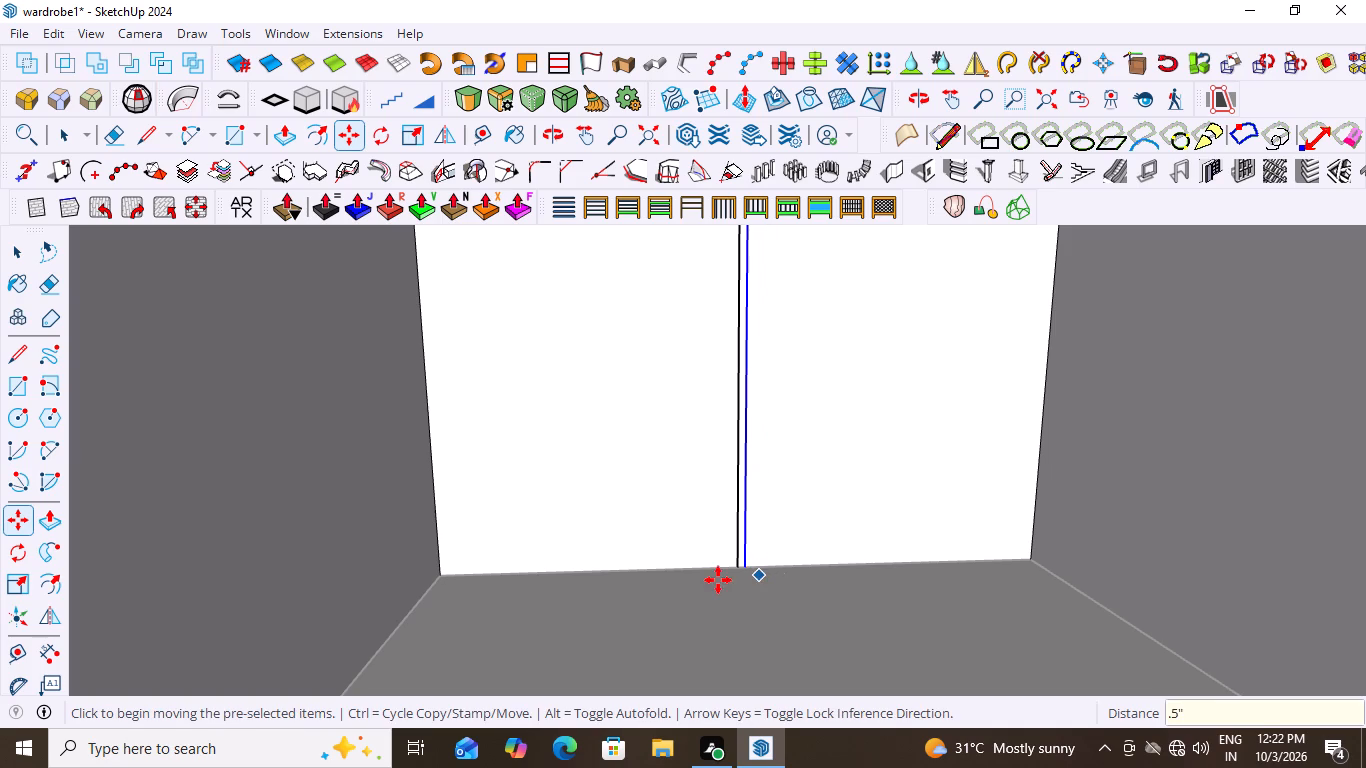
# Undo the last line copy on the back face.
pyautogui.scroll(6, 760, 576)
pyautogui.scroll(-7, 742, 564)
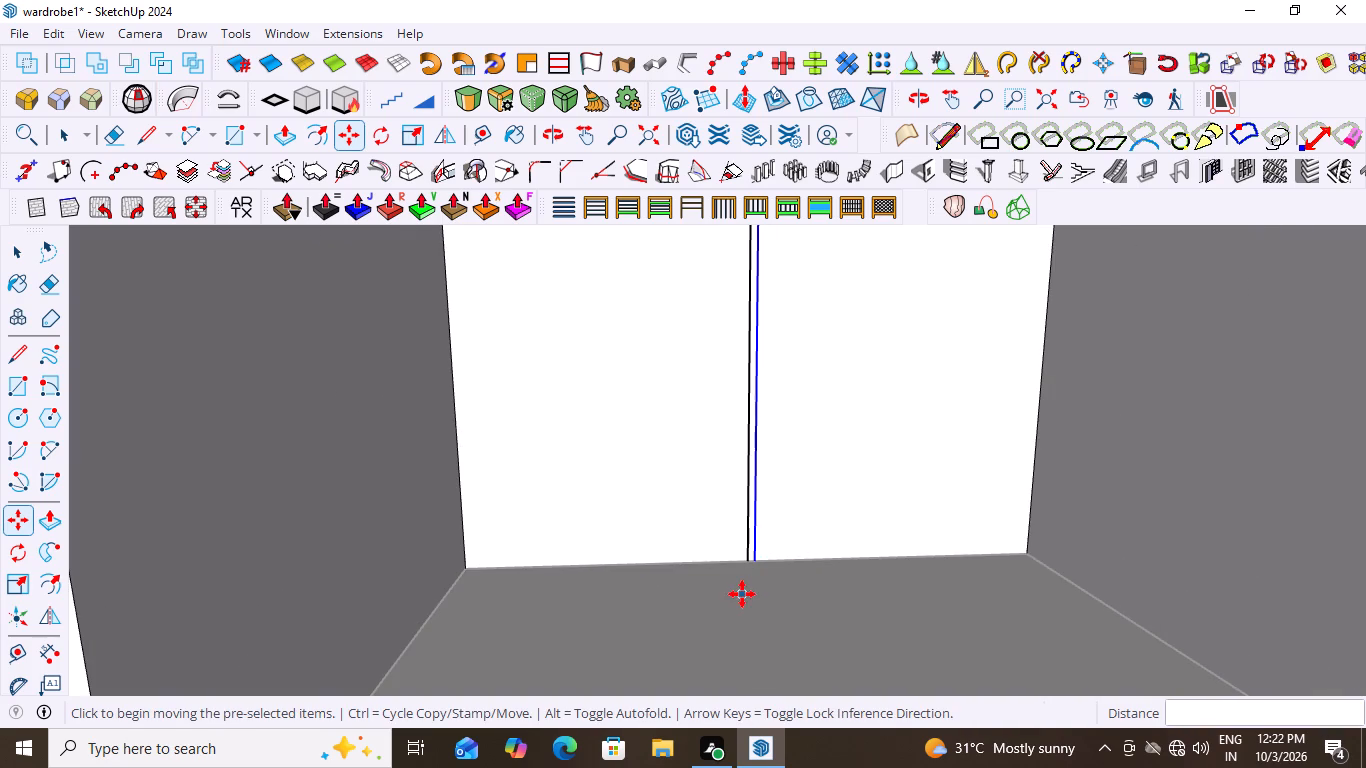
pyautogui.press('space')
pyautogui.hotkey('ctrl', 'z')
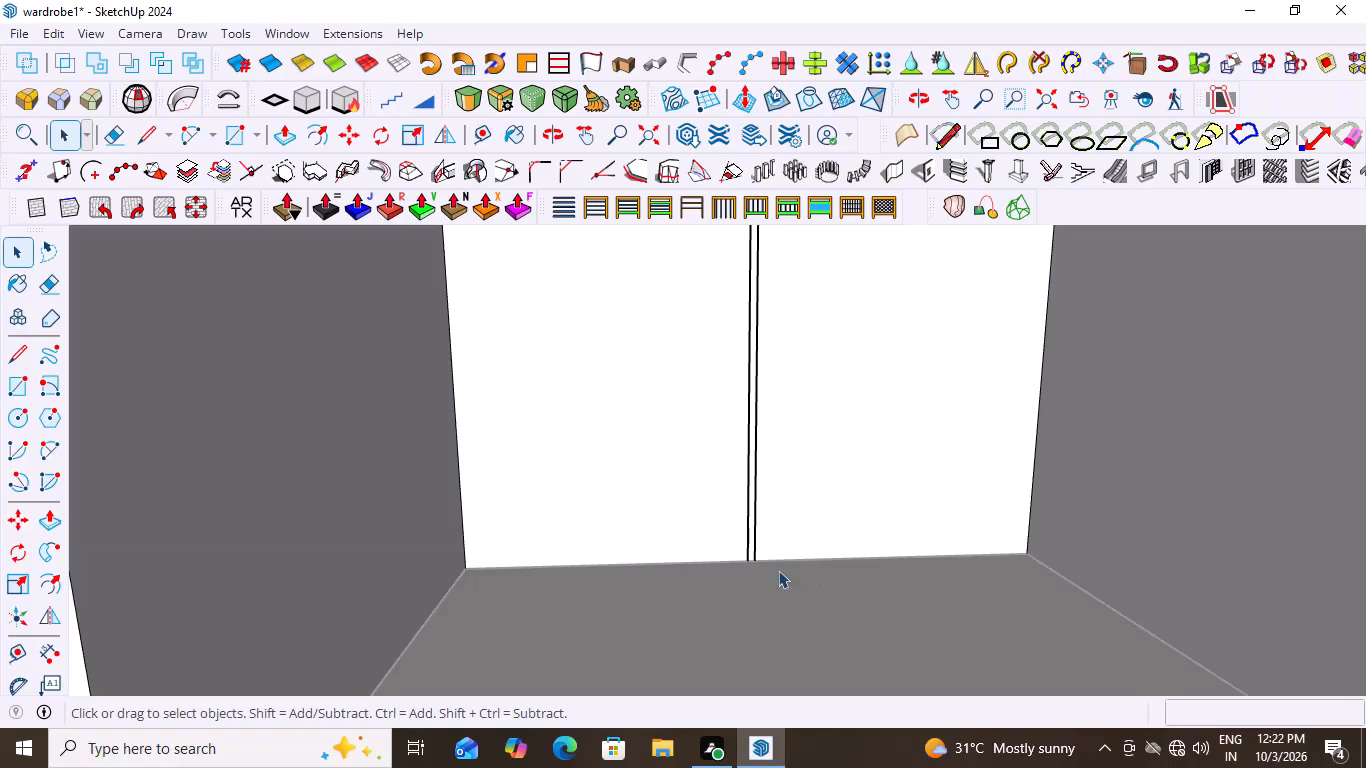
# Delete the vertical centre line and its offset copy from the back face above the top shelf.
pyautogui.scroll(6, 777, 561)
pyautogui.scroll(-14, 758, 575)
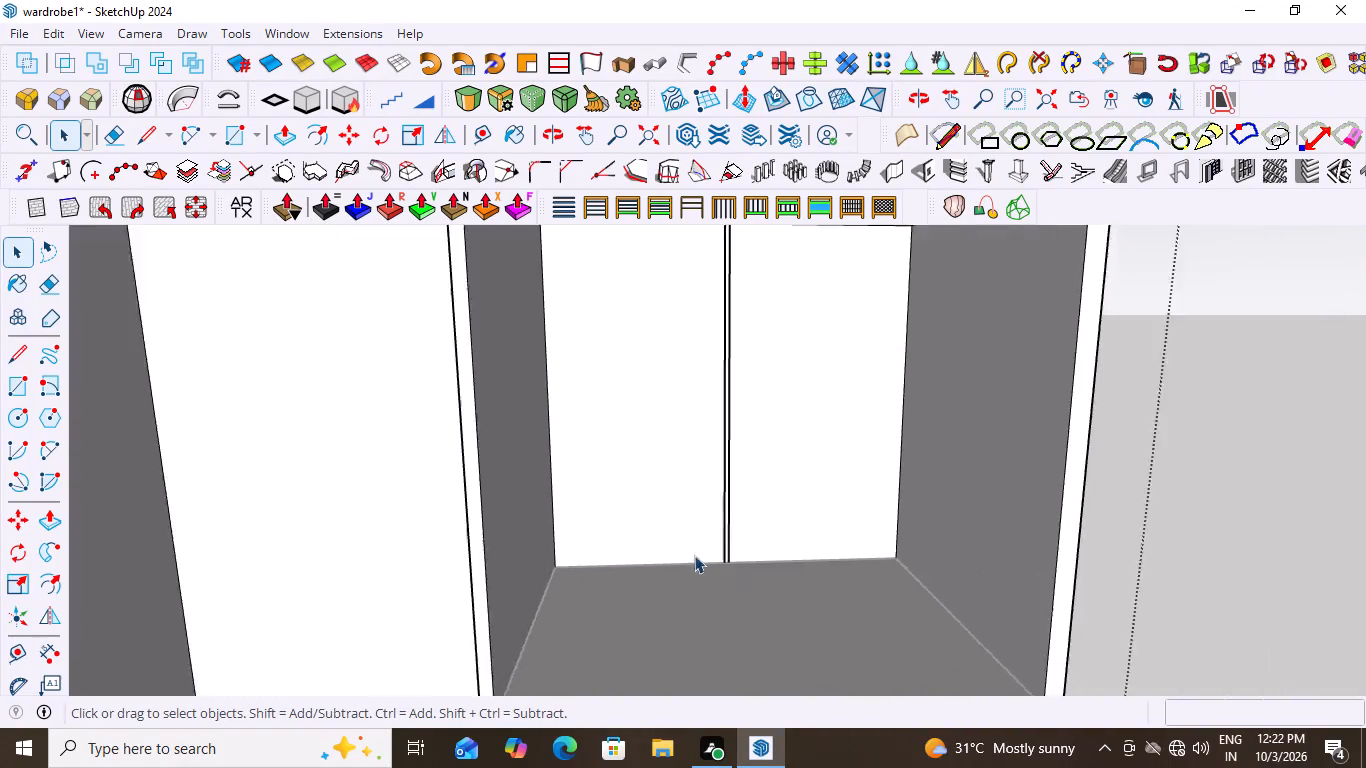
pyautogui.scroll(-6, 694, 555)
pyautogui.moveTo(931, 523); pyautogui.dragTo(990, 630, button='middle')
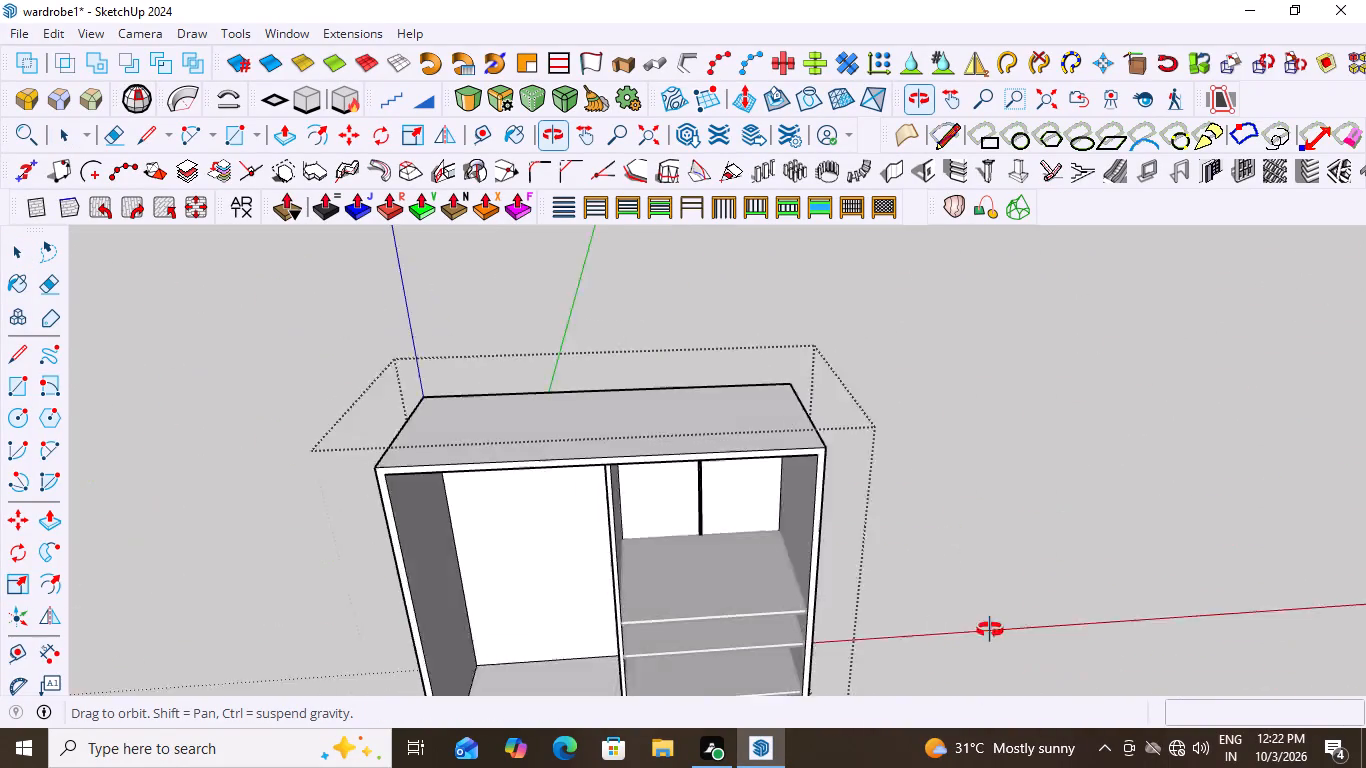
pyautogui.moveTo(990, 630); pyautogui.dragTo(855, 570, button='middle')
pyautogui.doubleClick(717, 495)
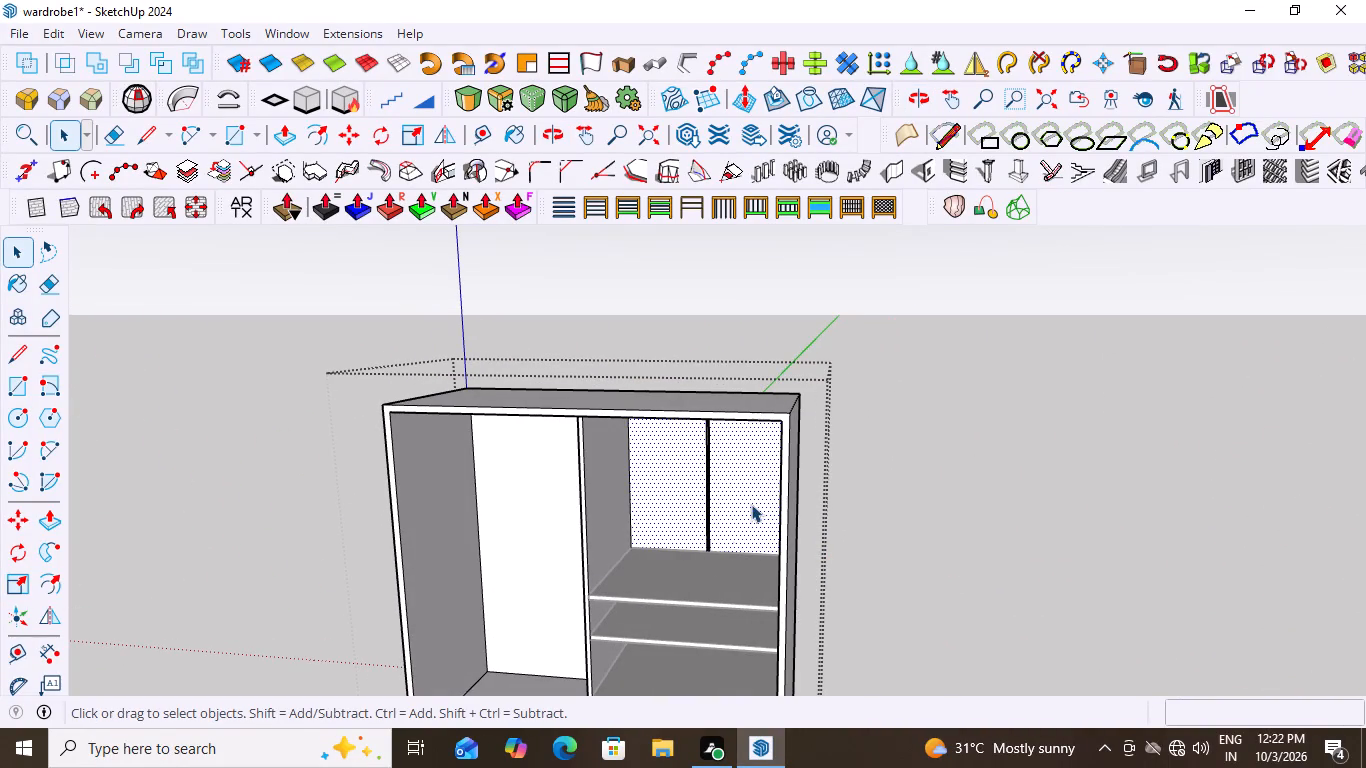
pyautogui.scroll(12, 703, 576)
pyautogui.moveTo(721, 544); pyautogui.dragTo(774, 544, button='middle')
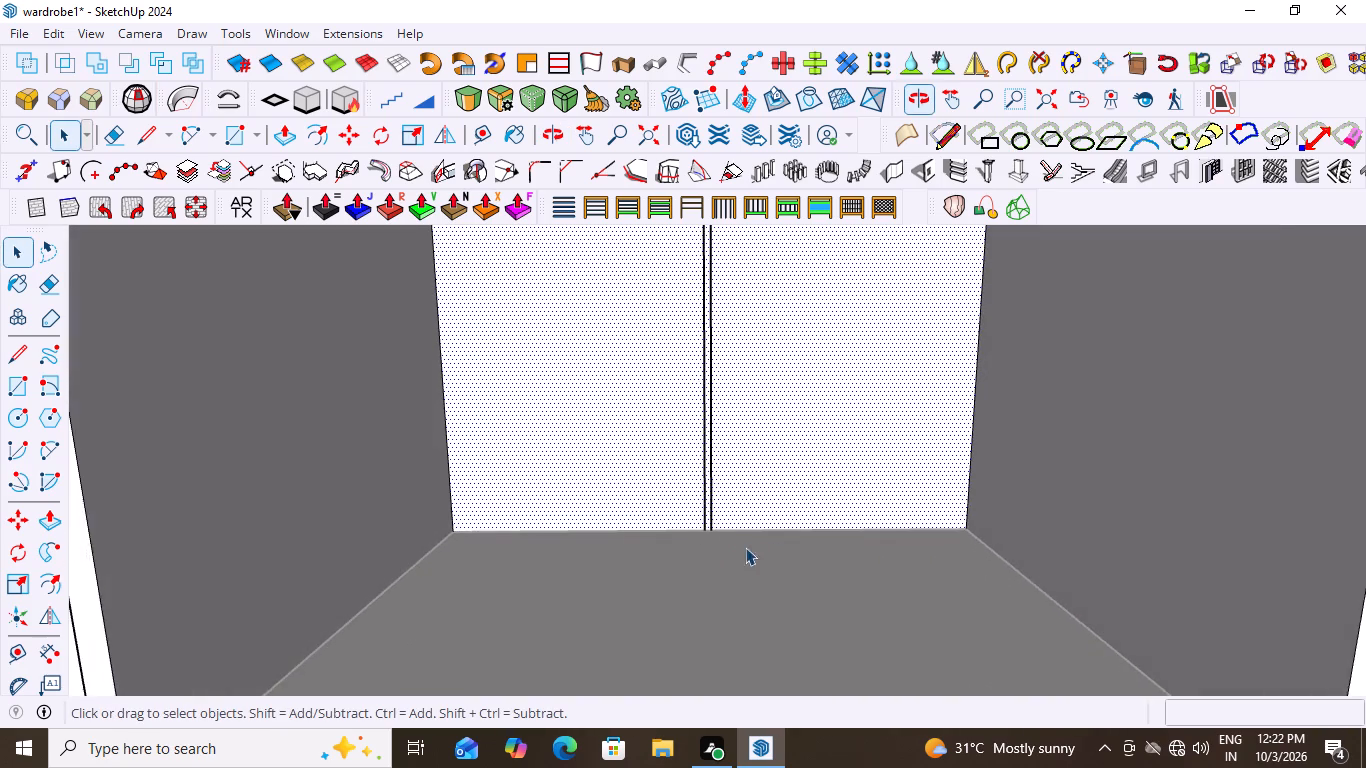
pyautogui.scroll(15, 722, 523)
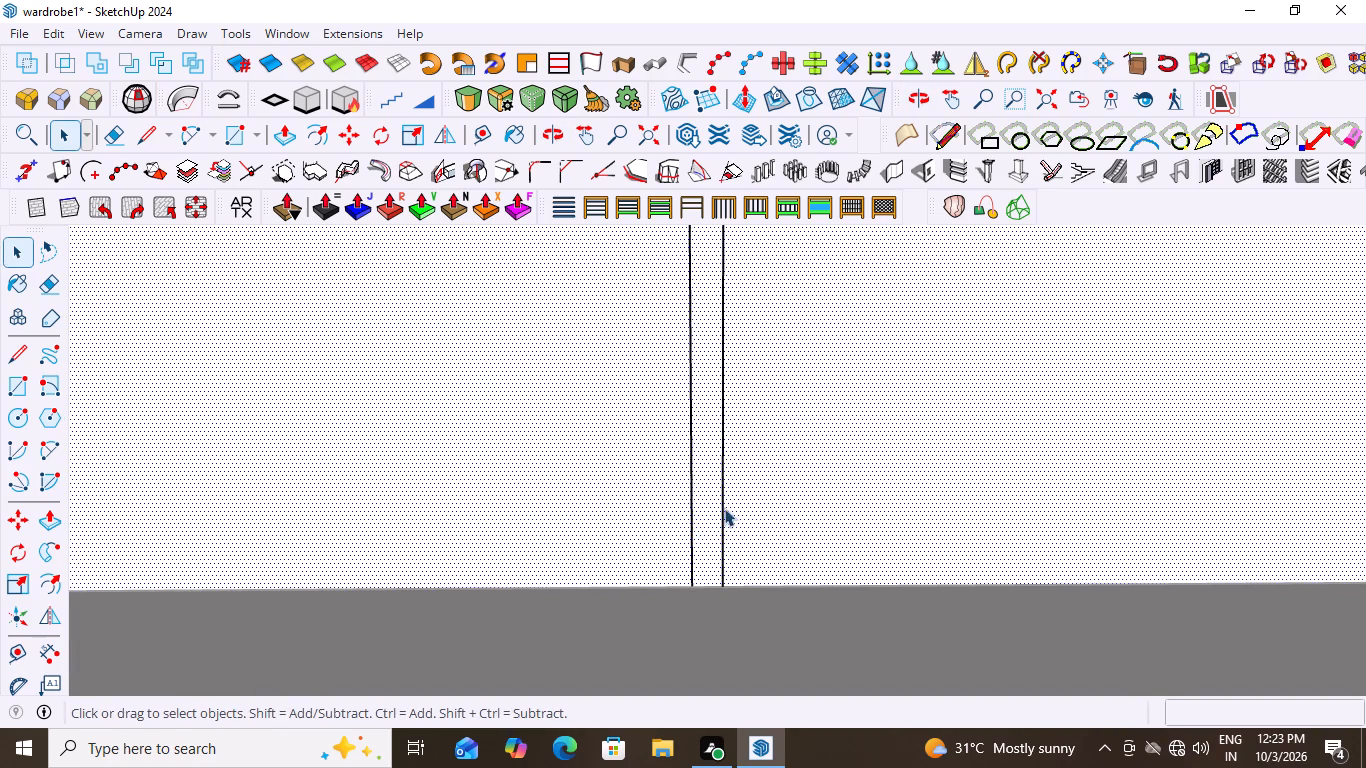
pyautogui.click(720, 503)
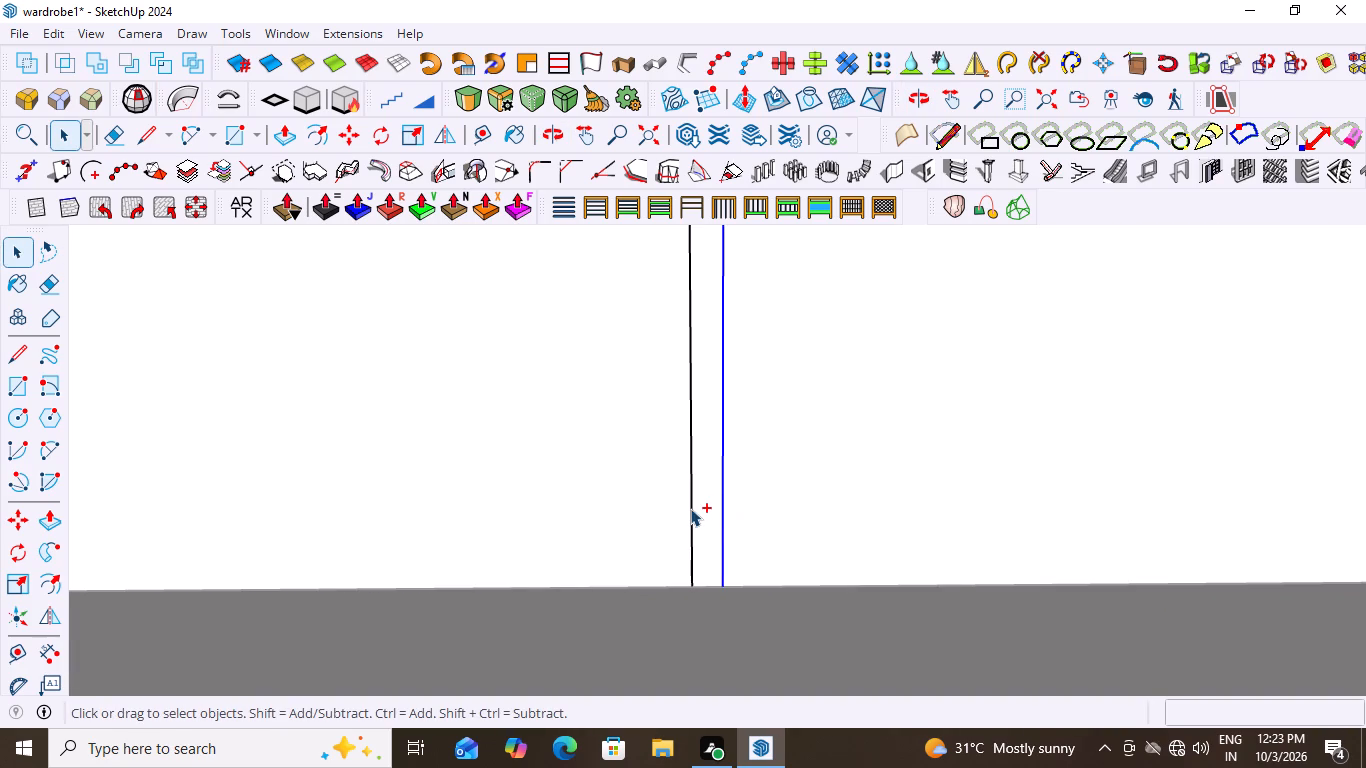
pyautogui.keyDown('ctrl'); pyautogui.click(690, 508); pyautogui.keyUp('ctrl')
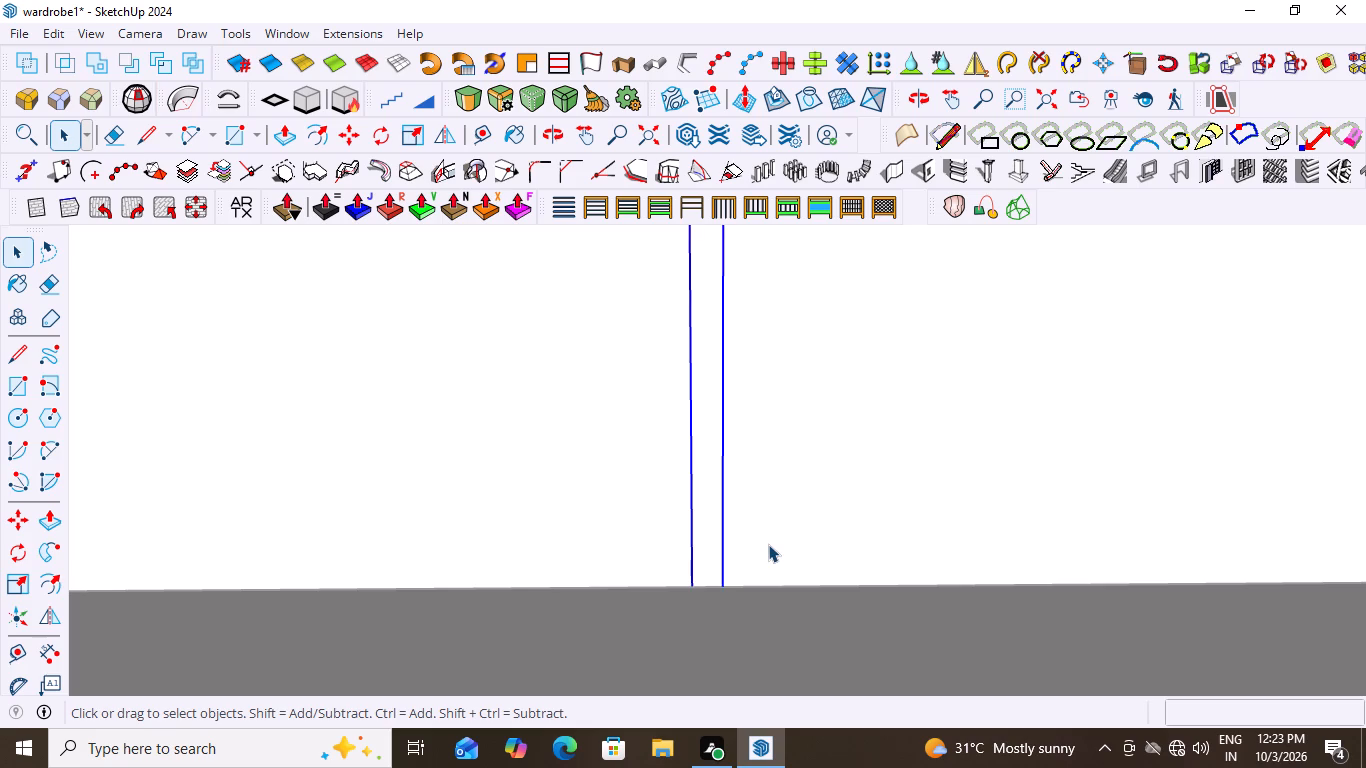
pyautogui.press('Delete')
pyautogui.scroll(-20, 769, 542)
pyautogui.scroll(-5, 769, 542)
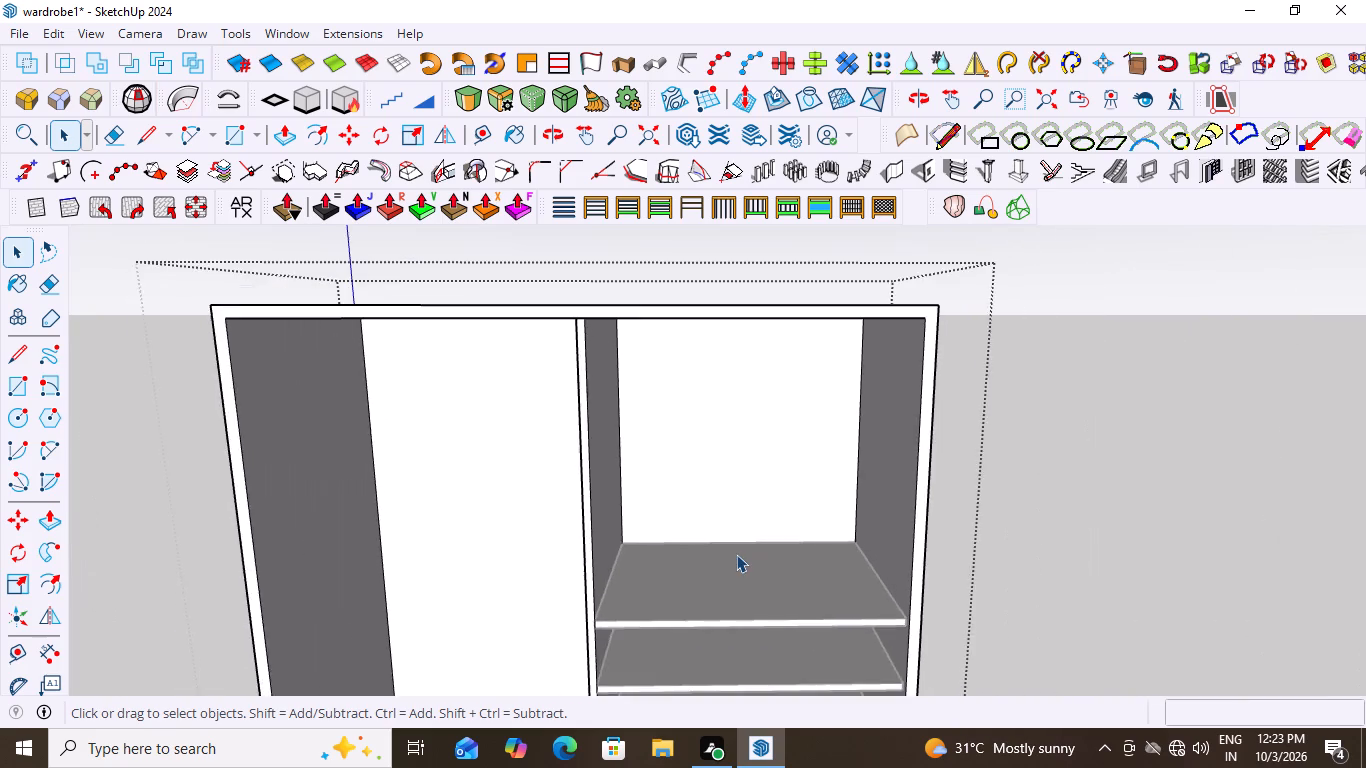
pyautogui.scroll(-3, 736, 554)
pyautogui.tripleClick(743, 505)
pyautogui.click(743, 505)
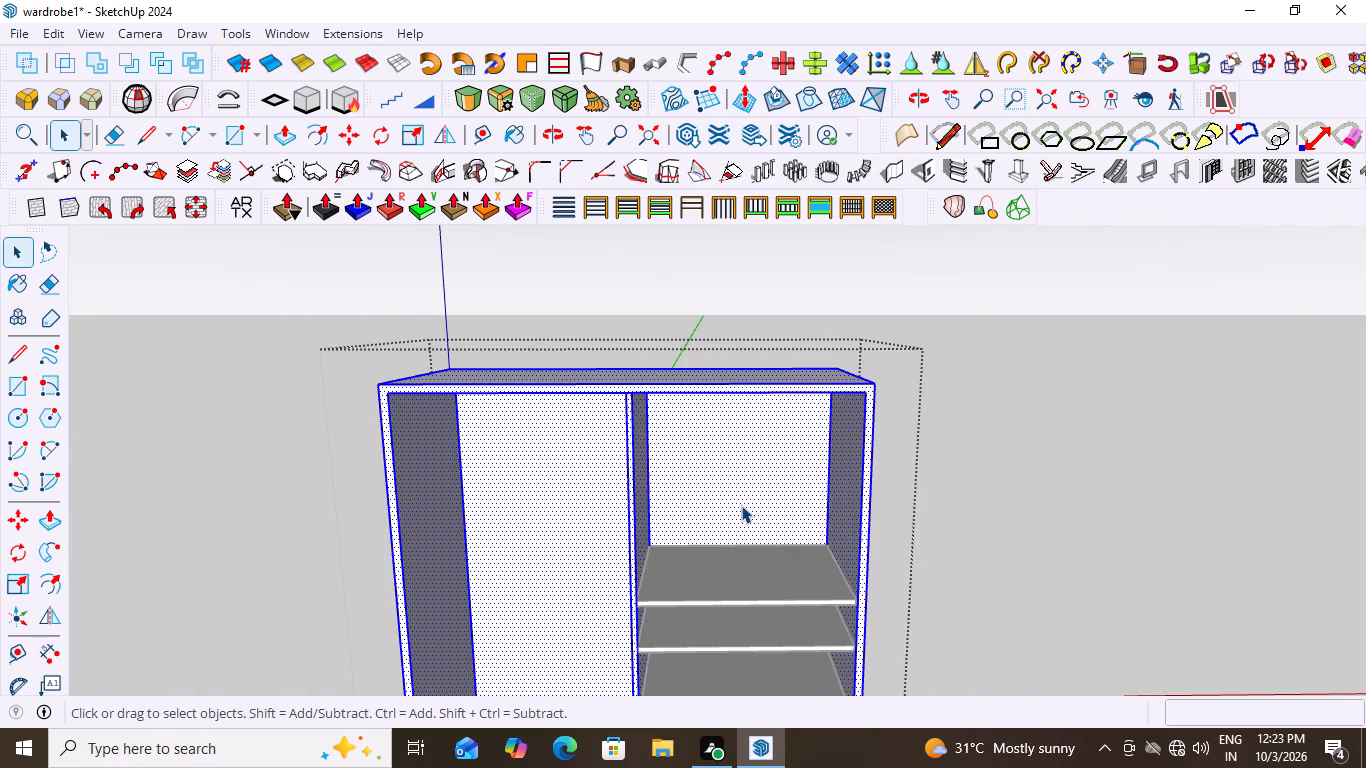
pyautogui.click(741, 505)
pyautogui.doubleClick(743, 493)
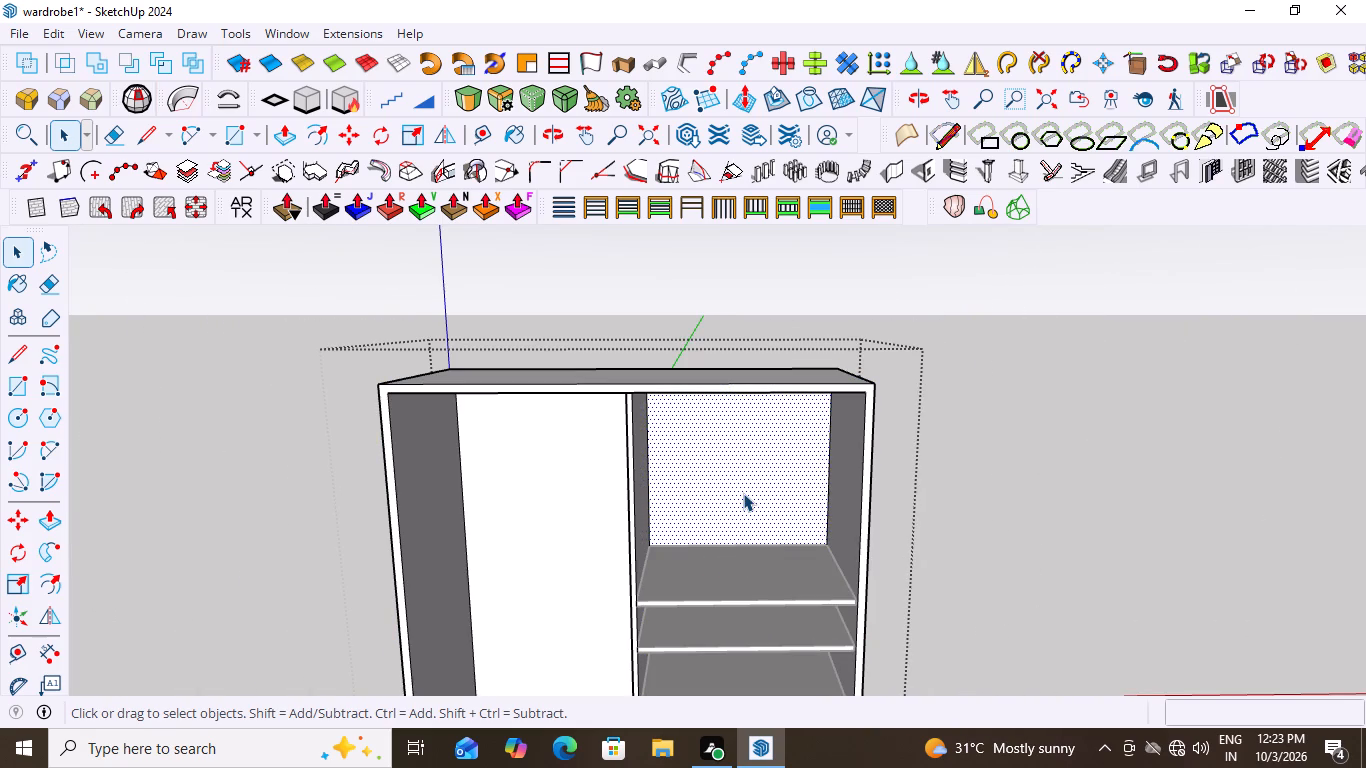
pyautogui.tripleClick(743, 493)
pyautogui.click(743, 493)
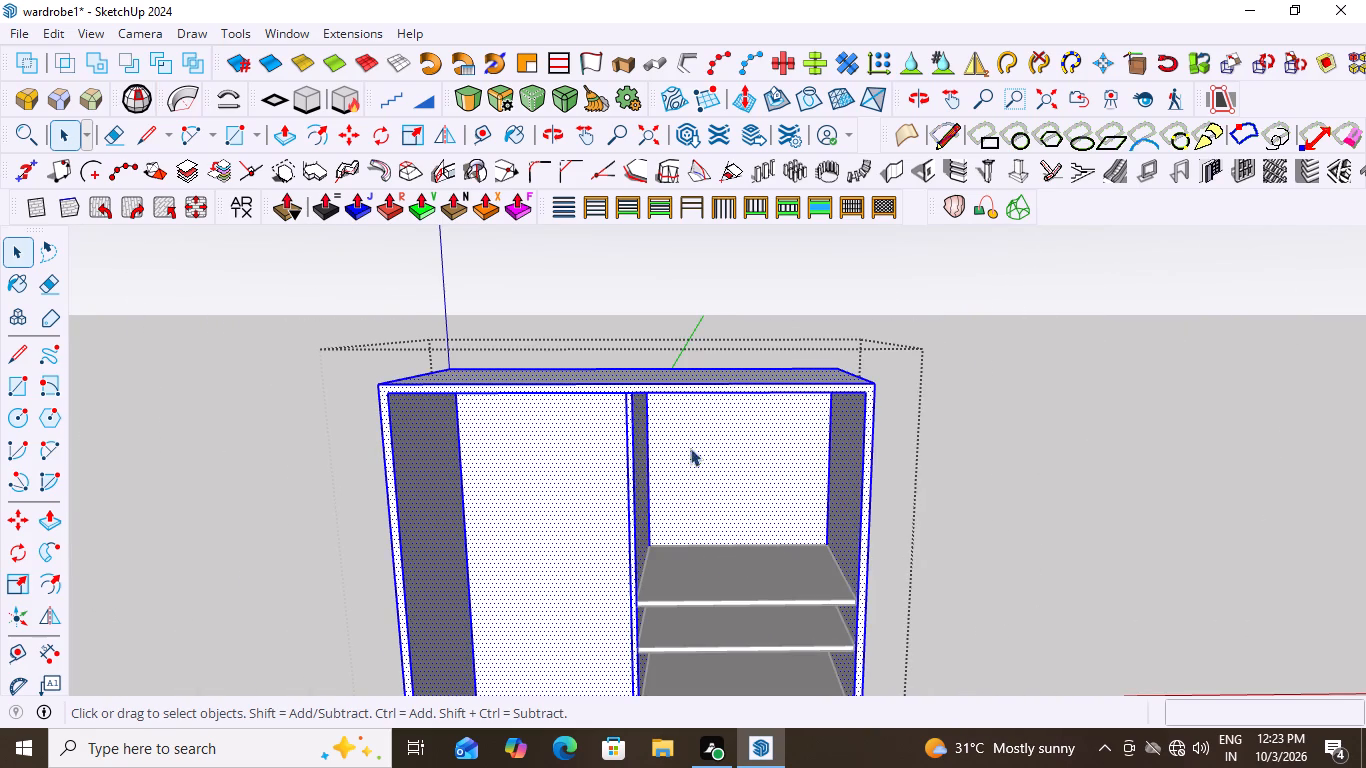
# Draw a 3' 2" vertical line on the right compartment's back face, from its top edge's midpoint down to the top shelf.
pyautogui.scroll(3, 699, 424)
pyautogui.moveTo(766, 435); pyautogui.dragTo(757, 401, button='middle')
pyautogui.scroll(1, 763, 384)
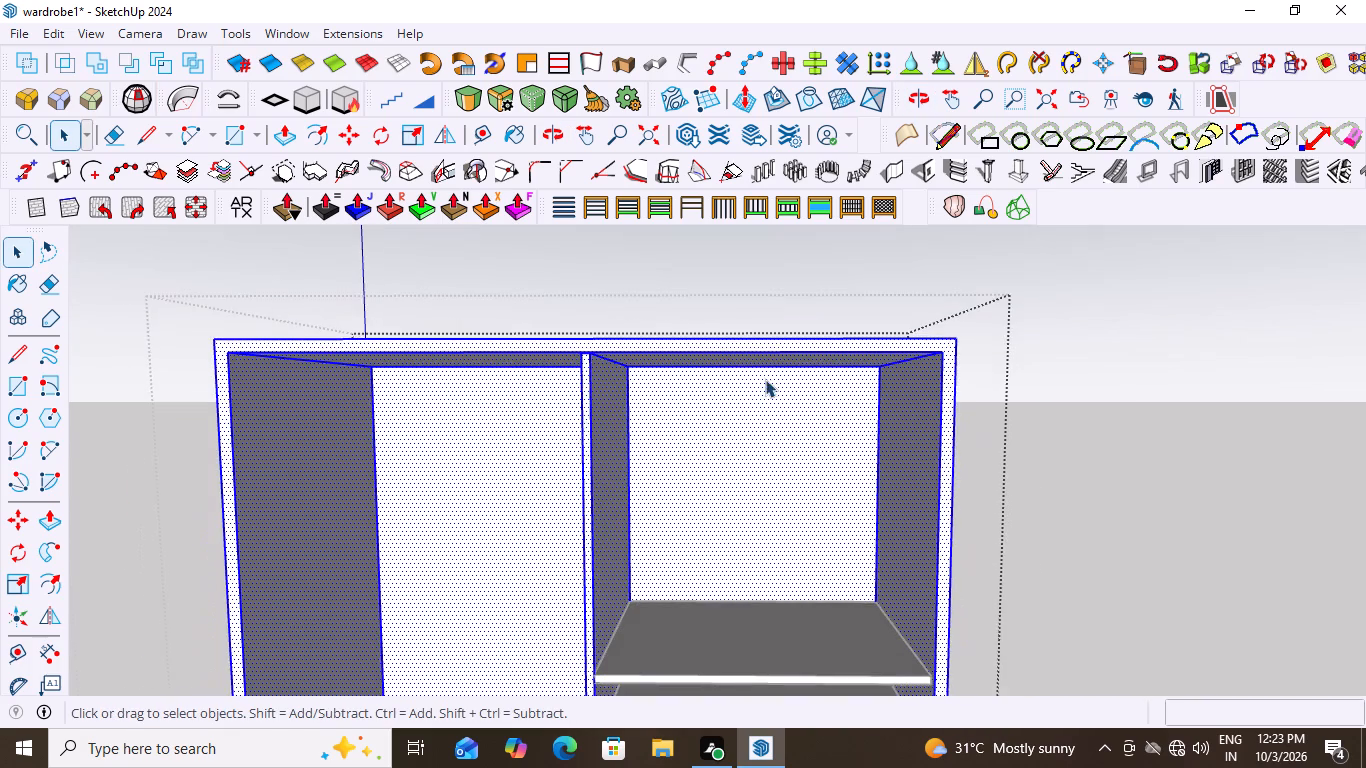
pyautogui.scroll(2, 760, 384)
pyautogui.moveTo(748, 366); pyautogui.dragTo(758, 327, button='middle')
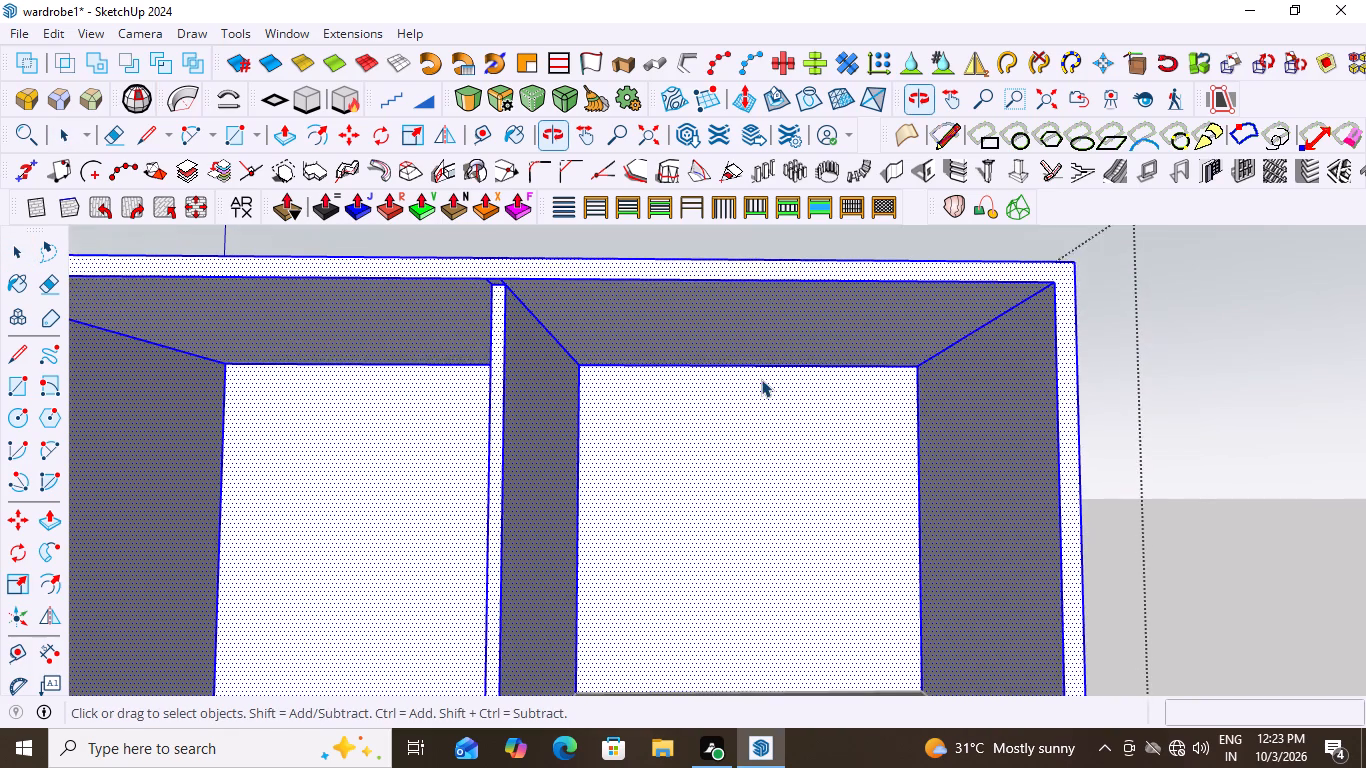
pyautogui.scroll(1, 761, 379)
pyautogui.press('l')
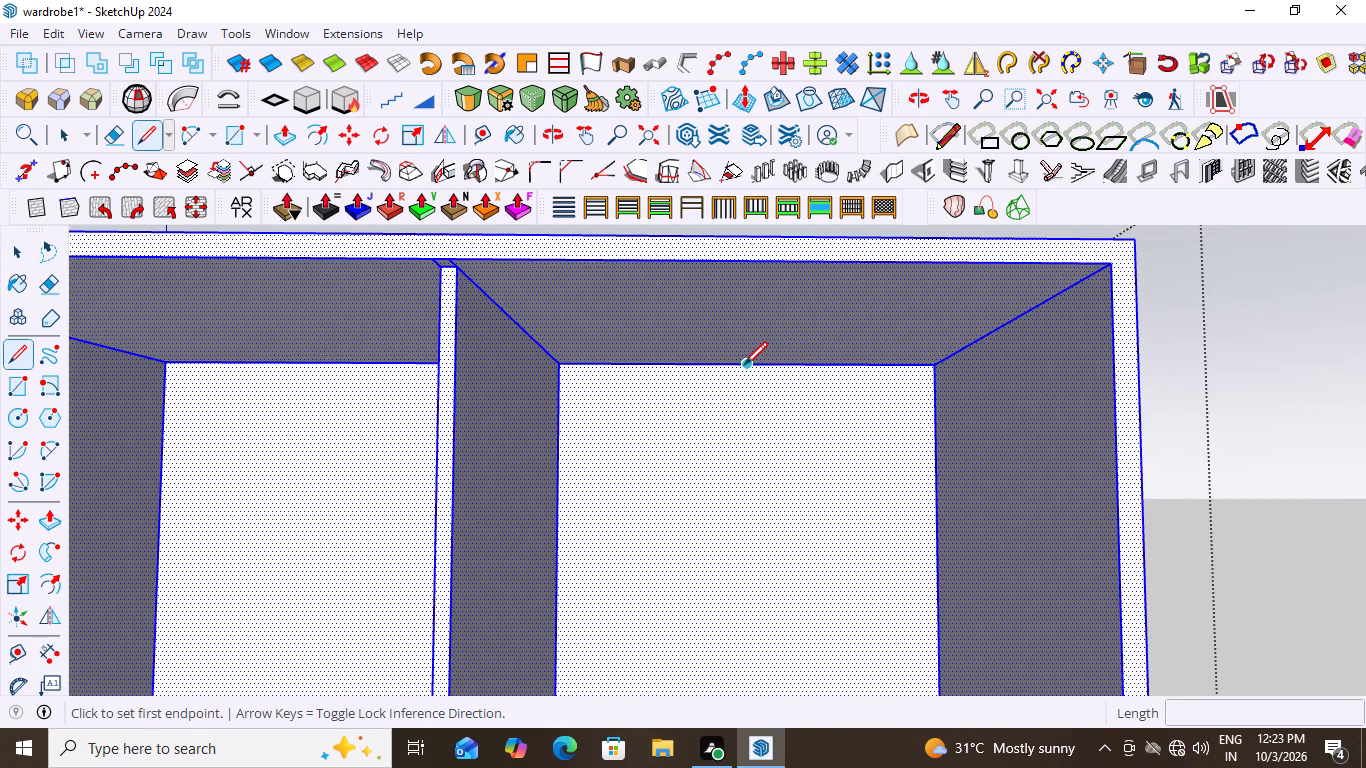
pyautogui.click(744, 365)
pyautogui.scroll(-7, 751, 493)
pyautogui.scroll(2, 763, 617)
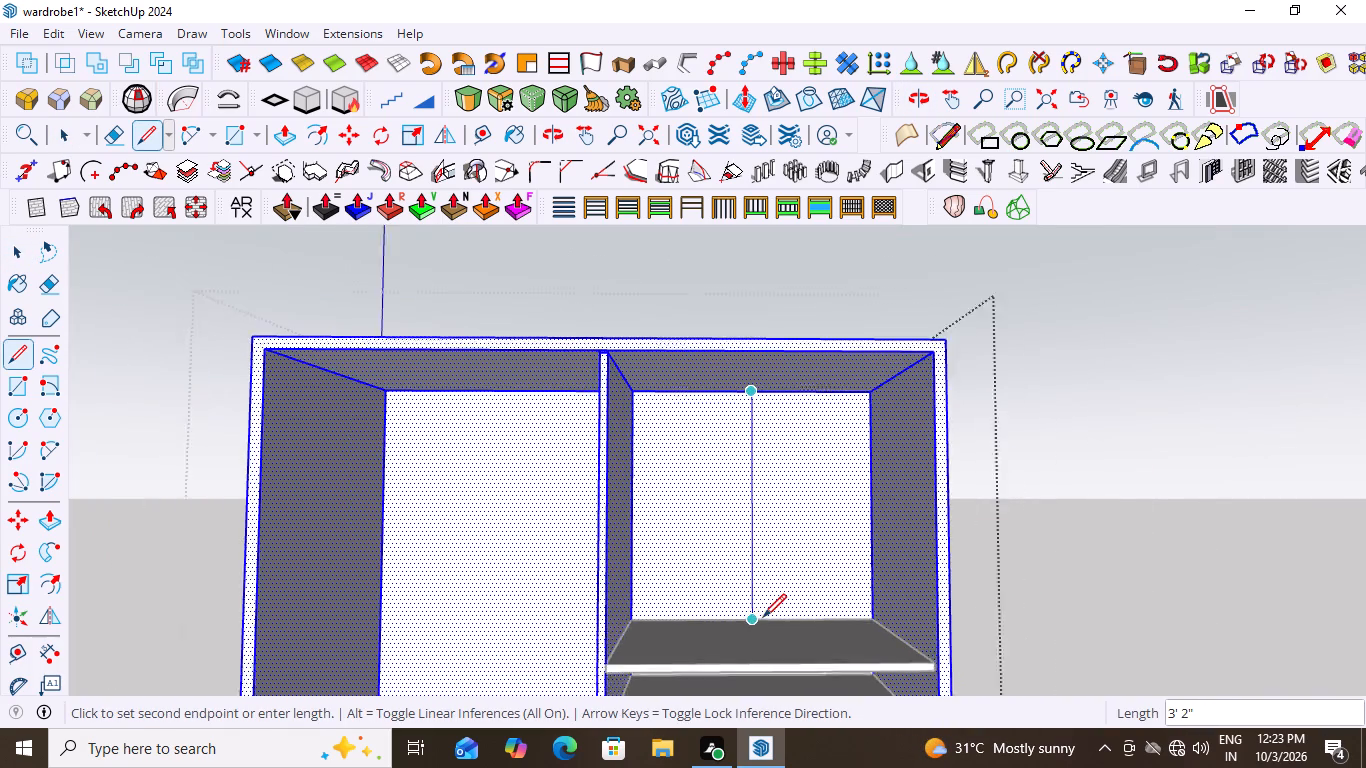
pyautogui.scroll(5, 763, 617)
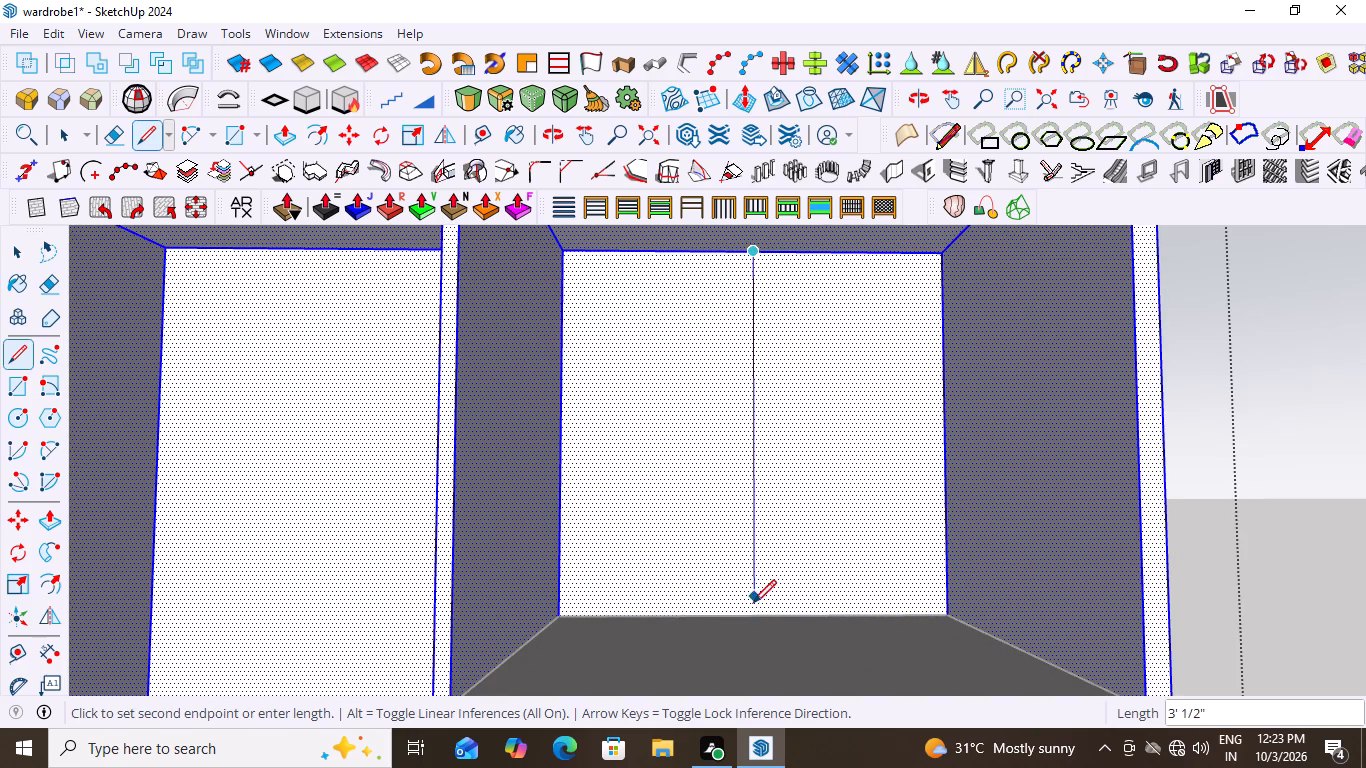
pyautogui.click(757, 615)
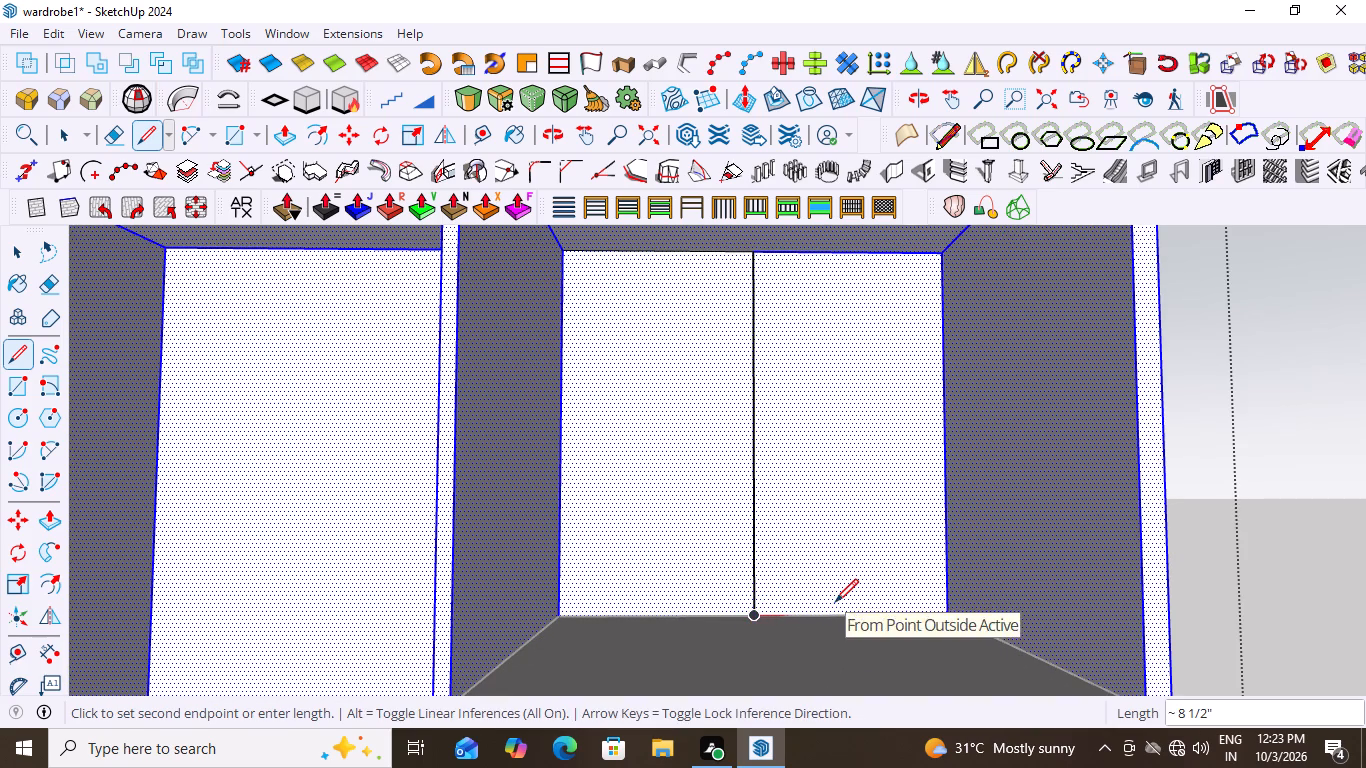
pyautogui.press('space')
# Copy the vertical centre line 0.5" along the top shelf's back edge, toward the wardrobe's central partition.
pyautogui.click(754, 584)
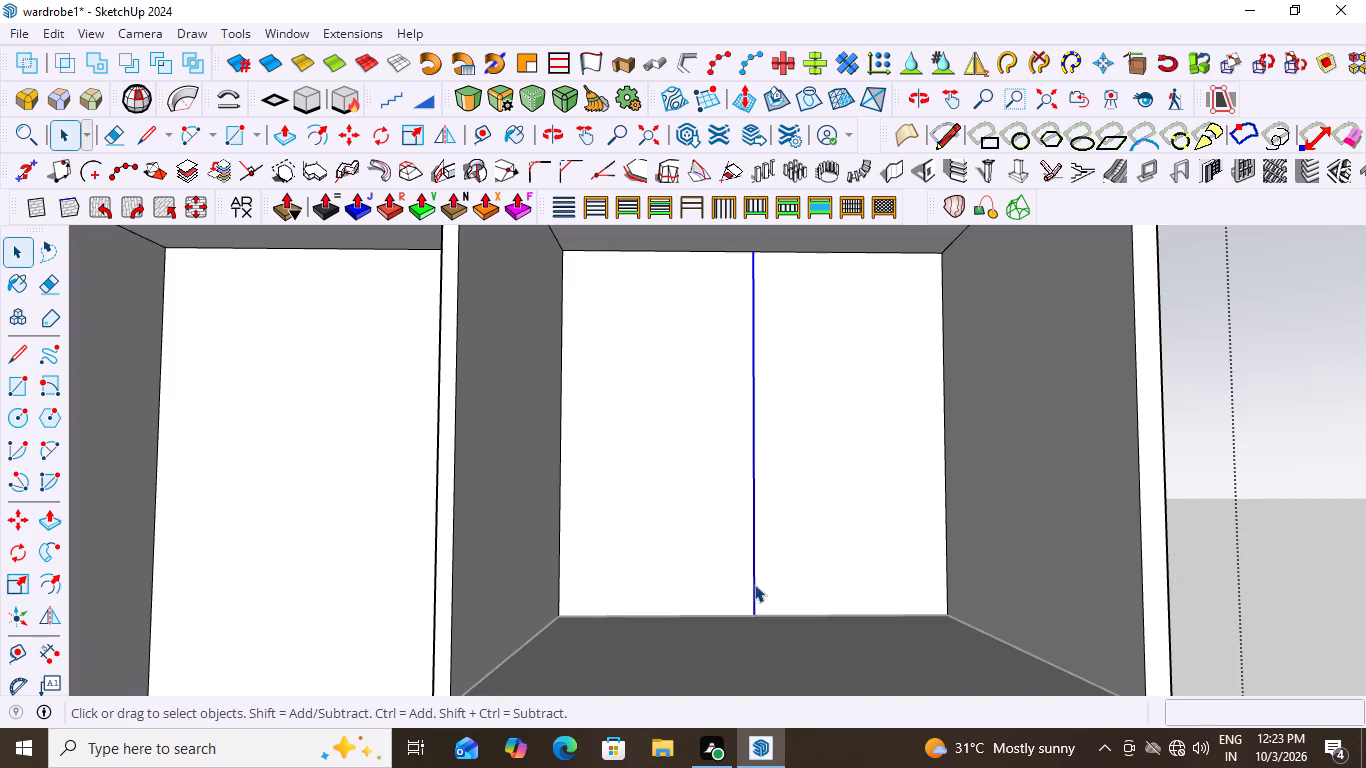
pyautogui.press('m')
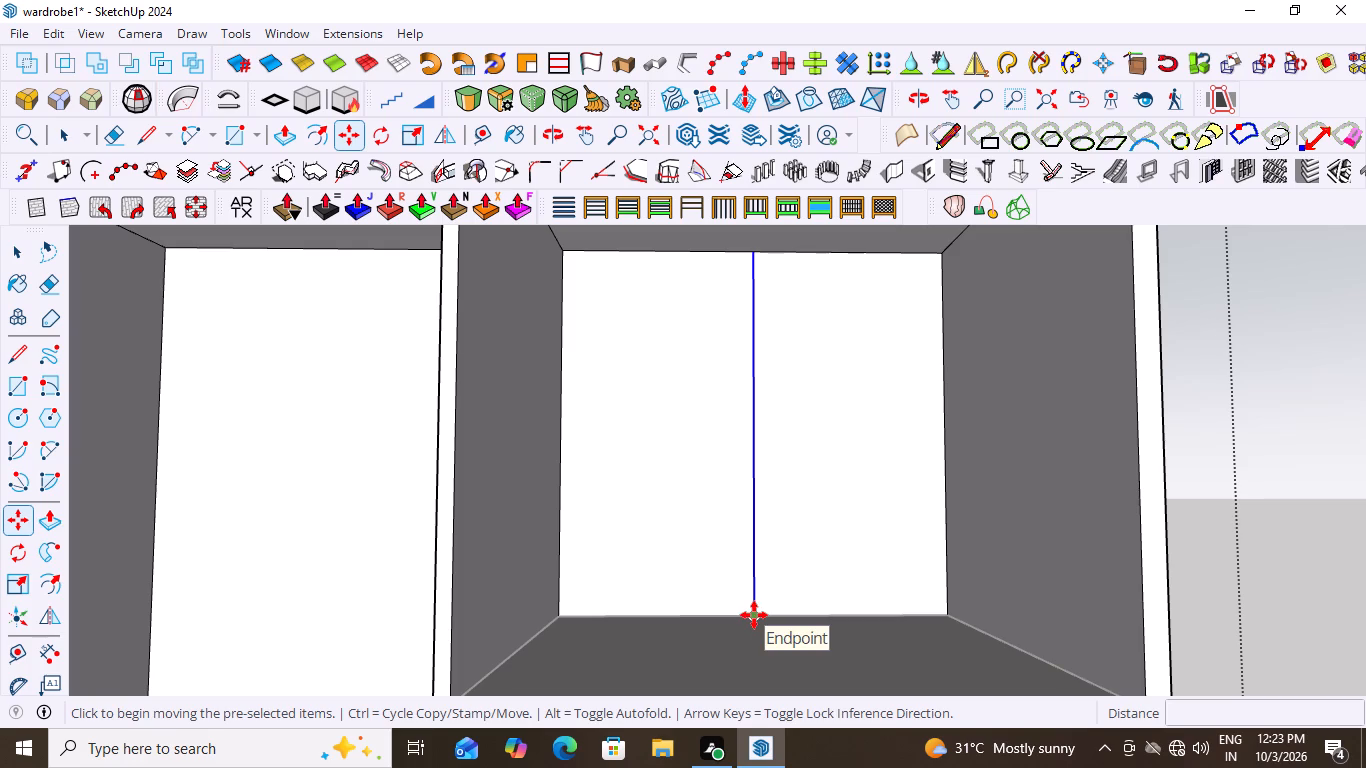
pyautogui.click(754, 615)
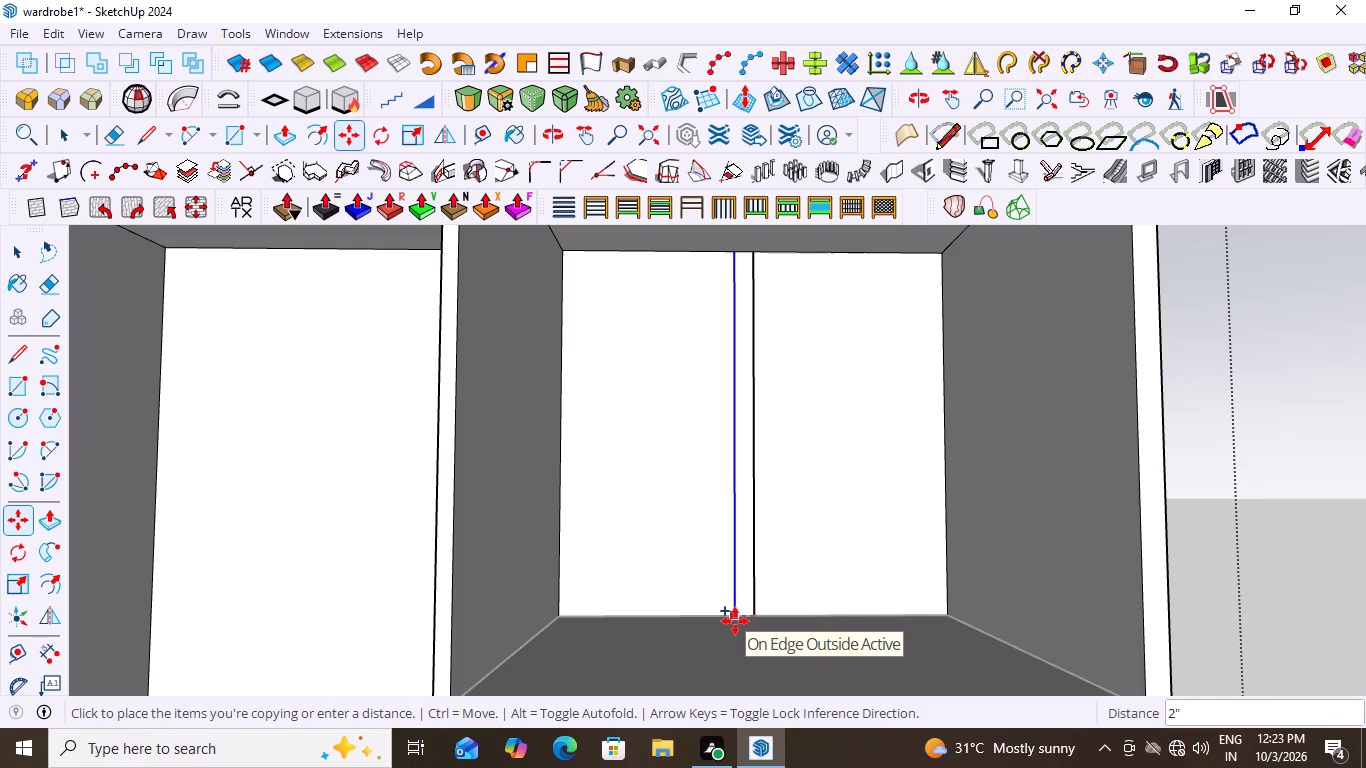
pyautogui.press('.')
pyautogui.press('5')
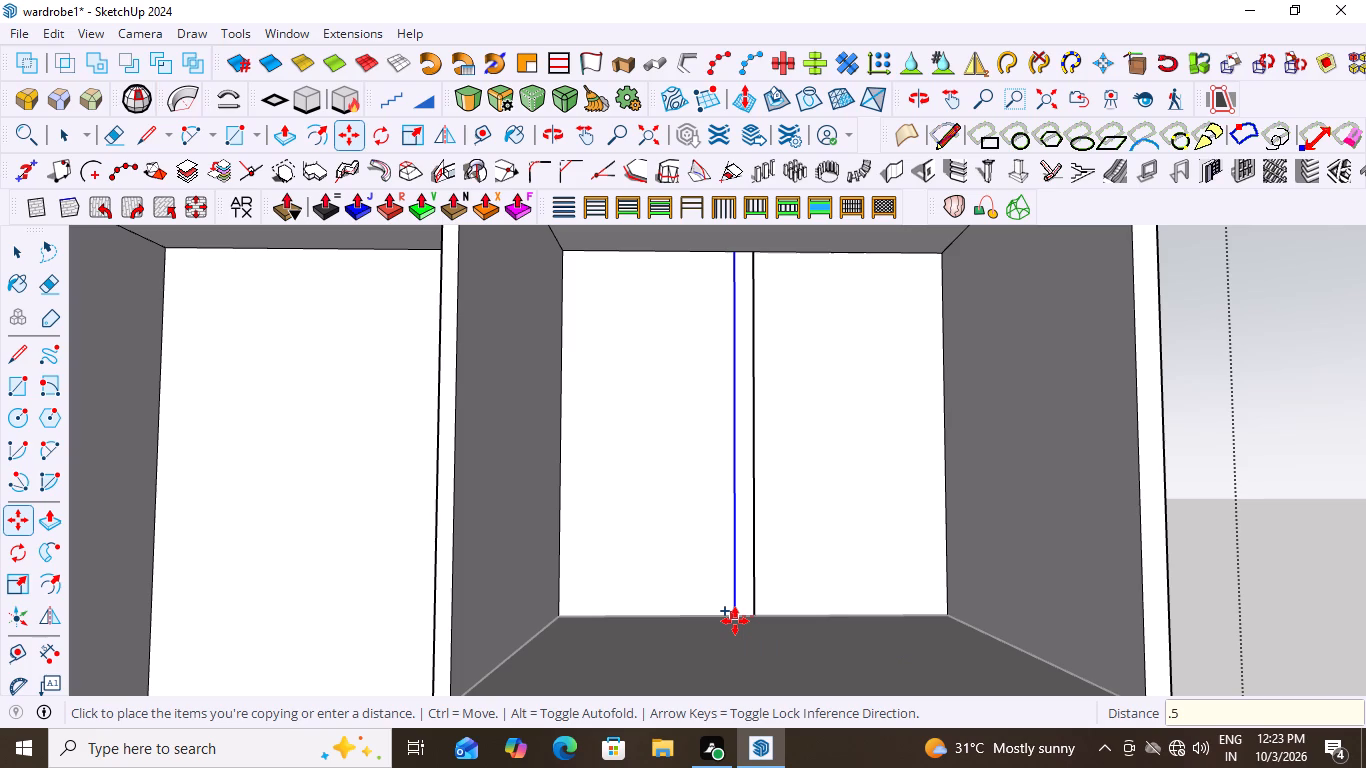
pyautogui.hotkey('shift', '"')
pyautogui.press('Return')
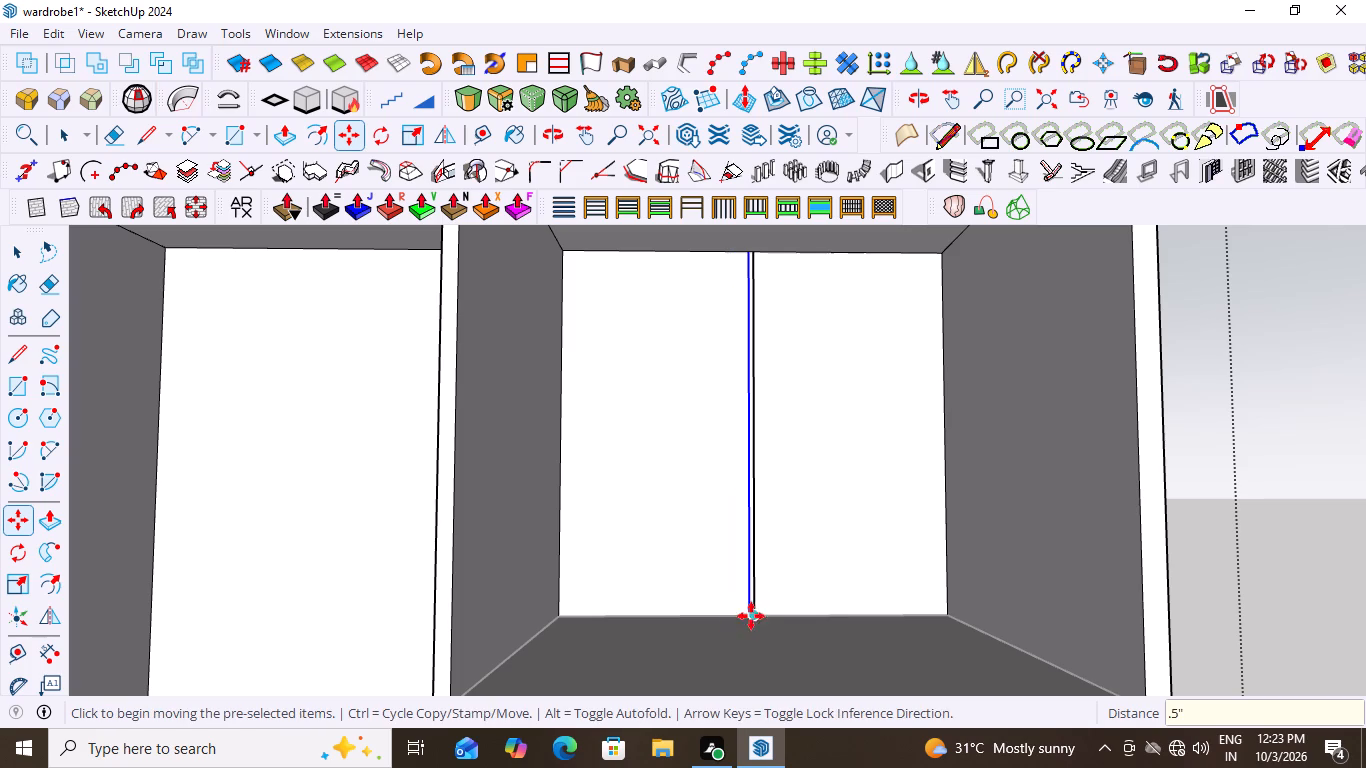
# Copy the offset line 1" along the top shelf's back edge, toward the right side panel.
pyautogui.scroll(8, 757, 615)
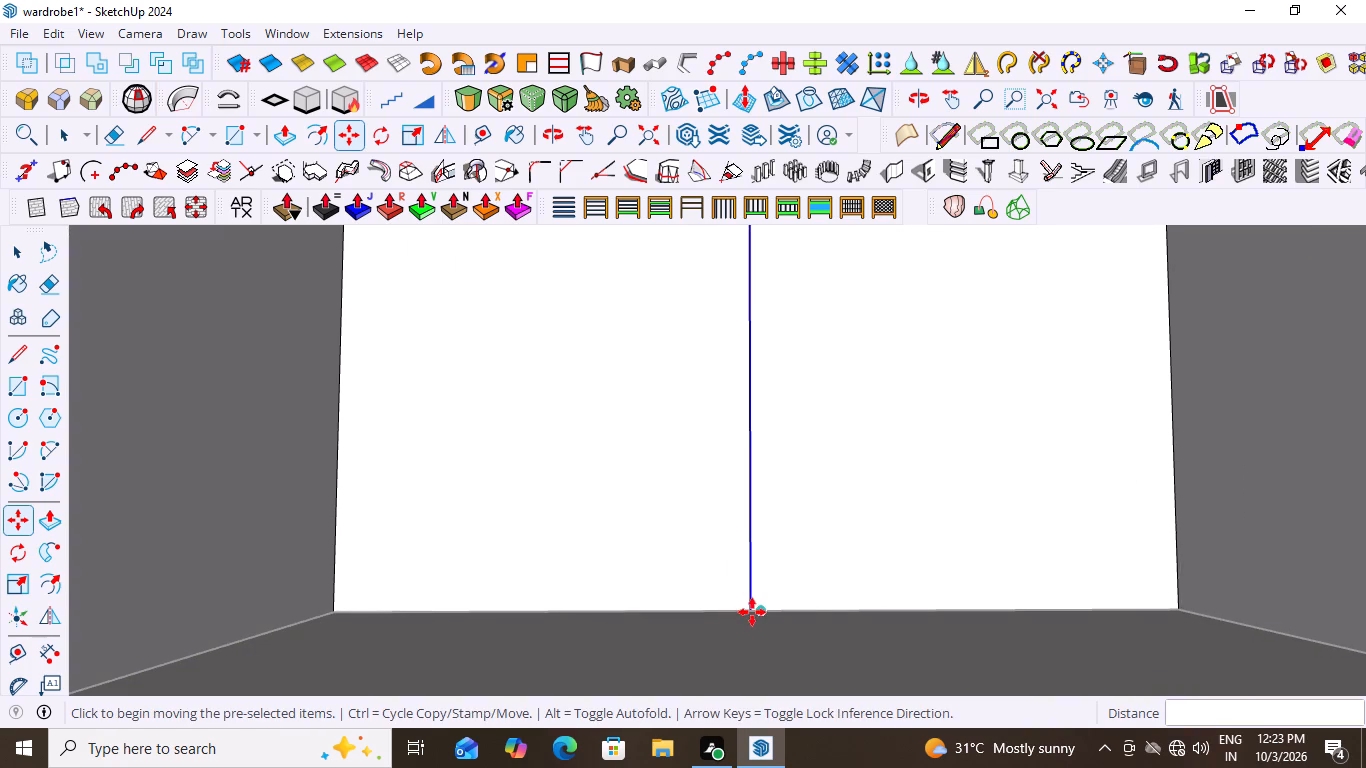
pyautogui.scroll(-8, 755, 609)
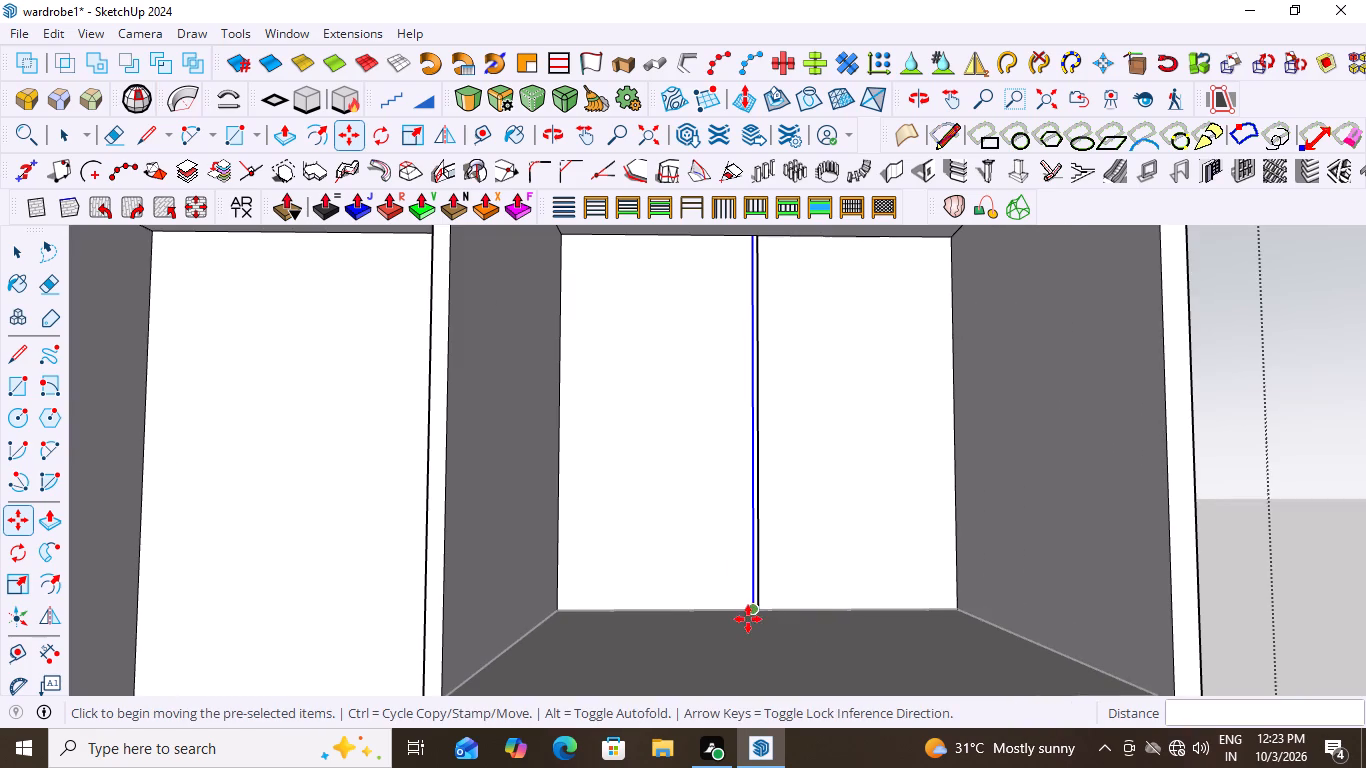
pyautogui.click(755, 609)
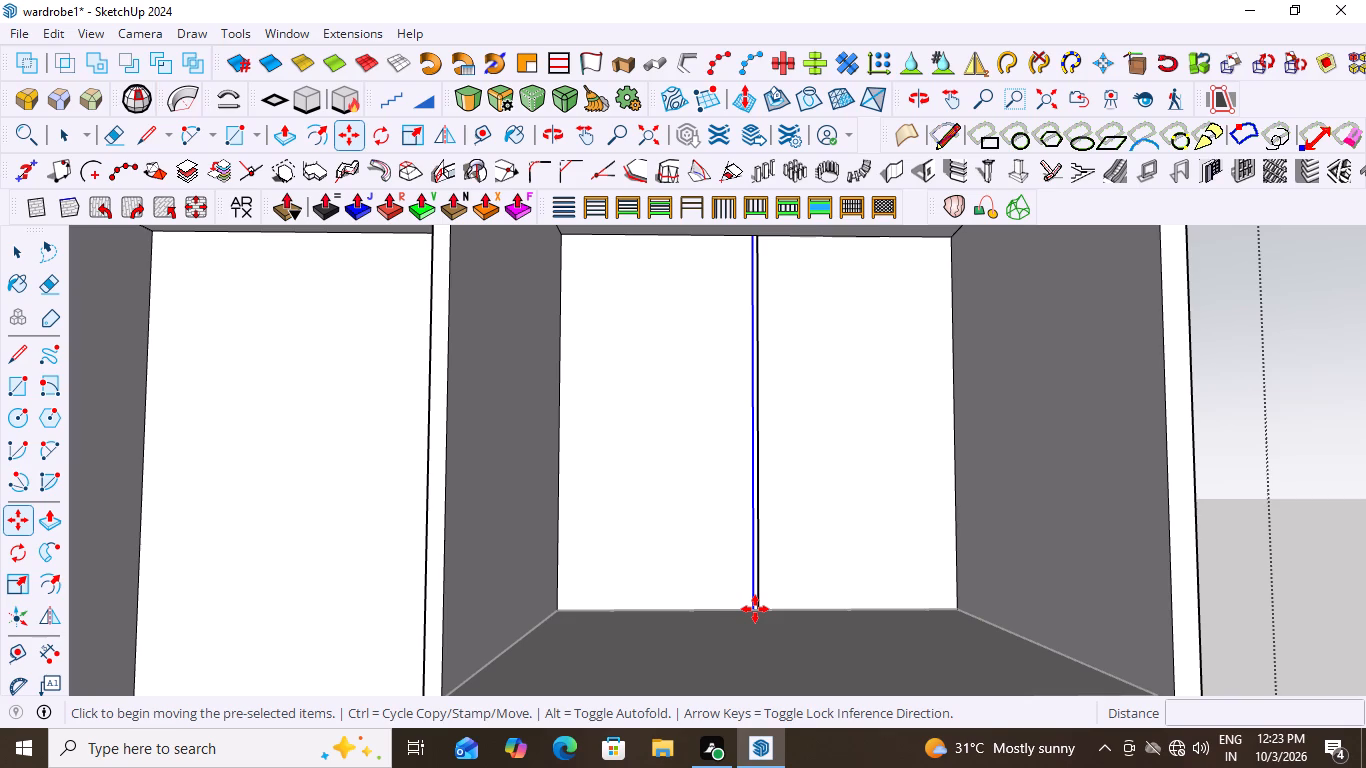
pyautogui.scroll(2, 765, 614)
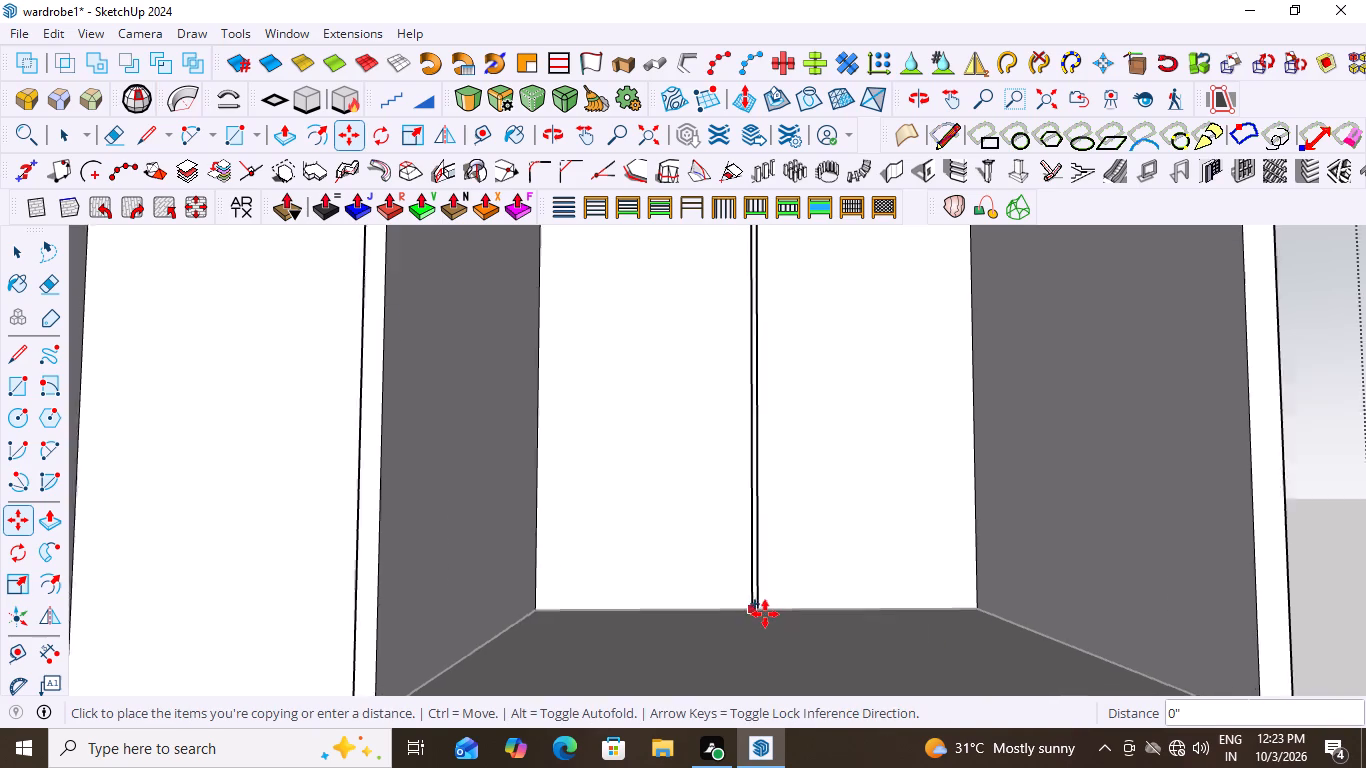
pyautogui.scroll(5, 765, 614)
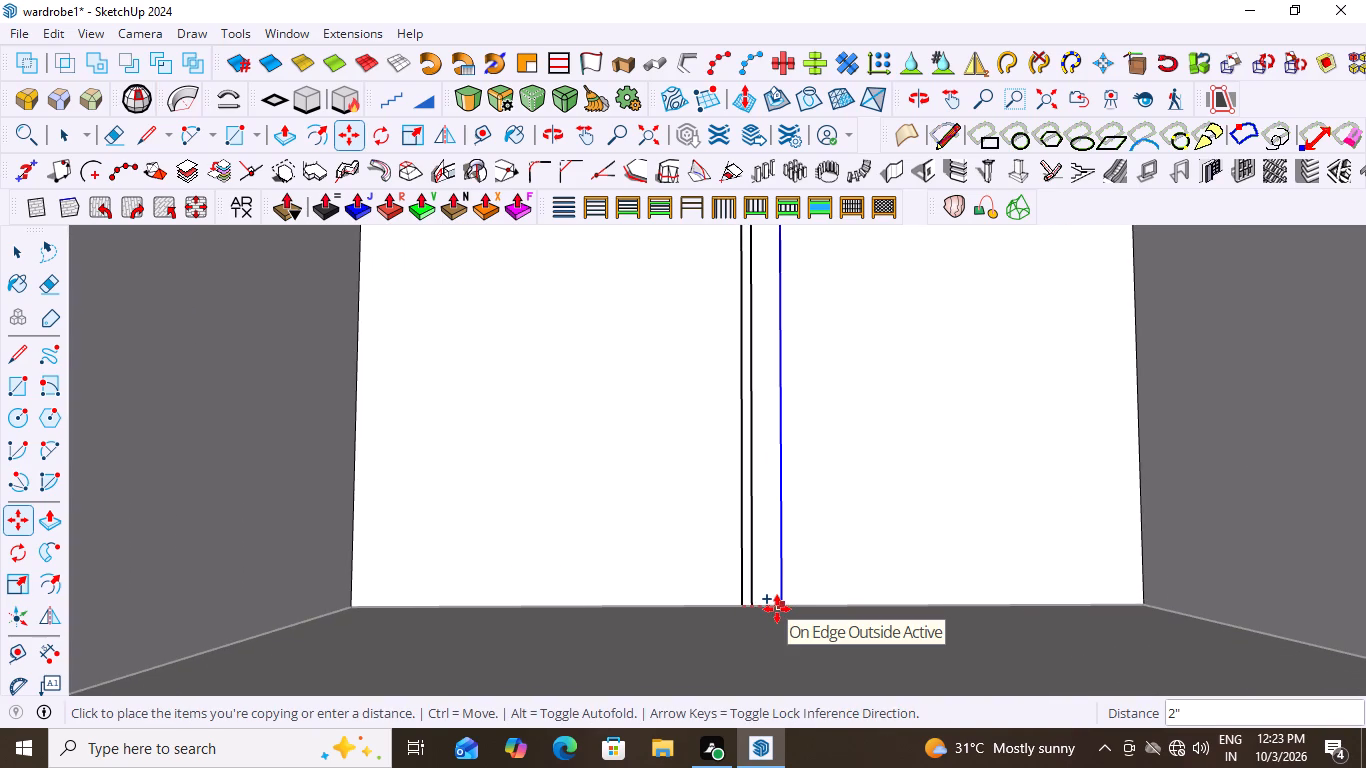
pyautogui.press('1')
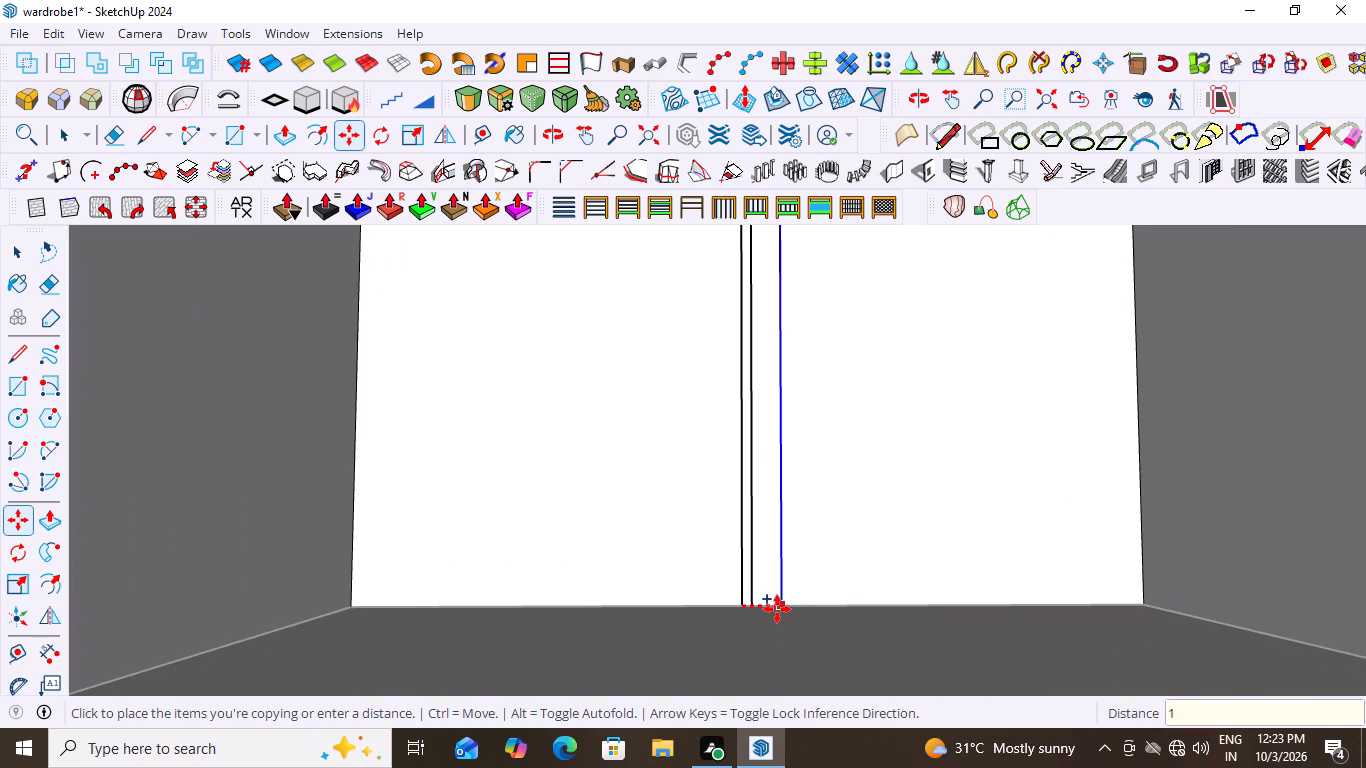
pyautogui.hotkey('shift', '"')
pyautogui.press('Return')
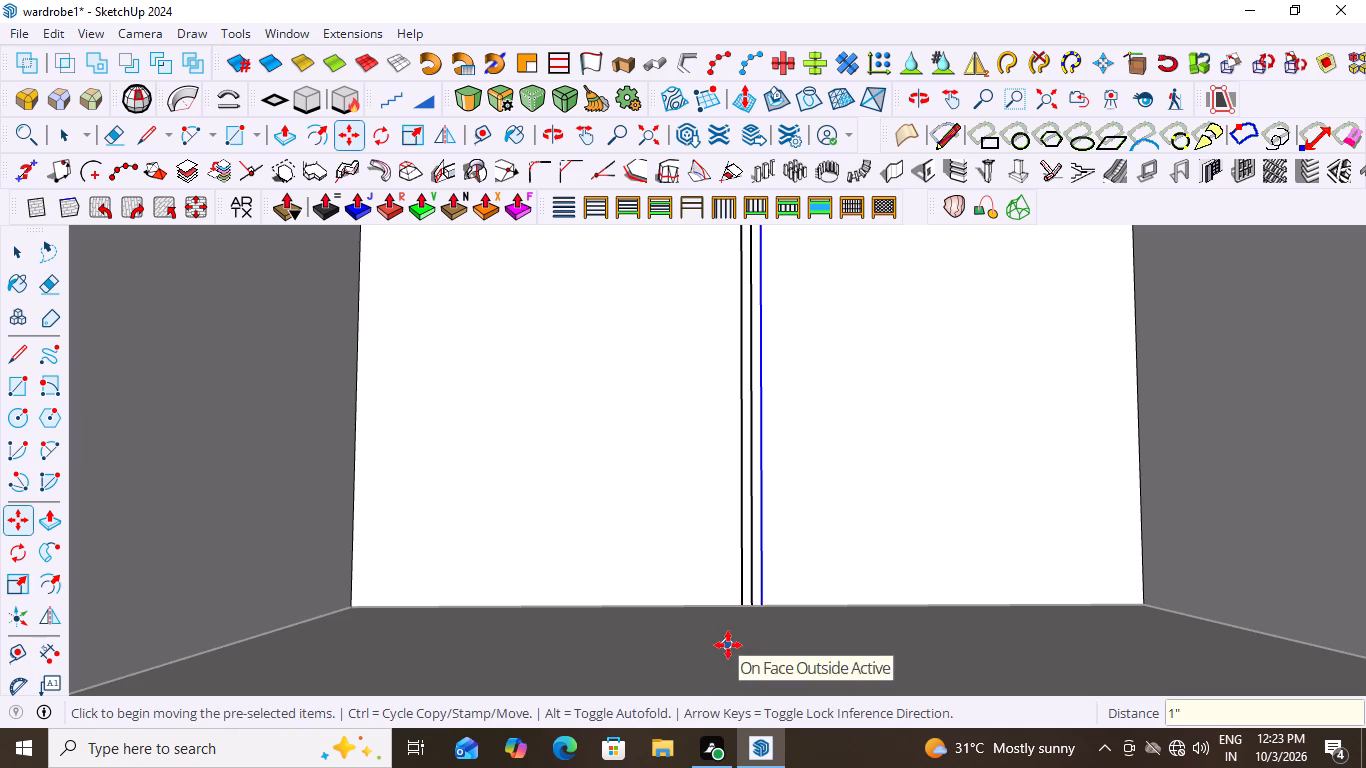
# Delete the original centre line between the two offset lines on the back face.
pyautogui.press('space')
pyautogui.click(752, 602)
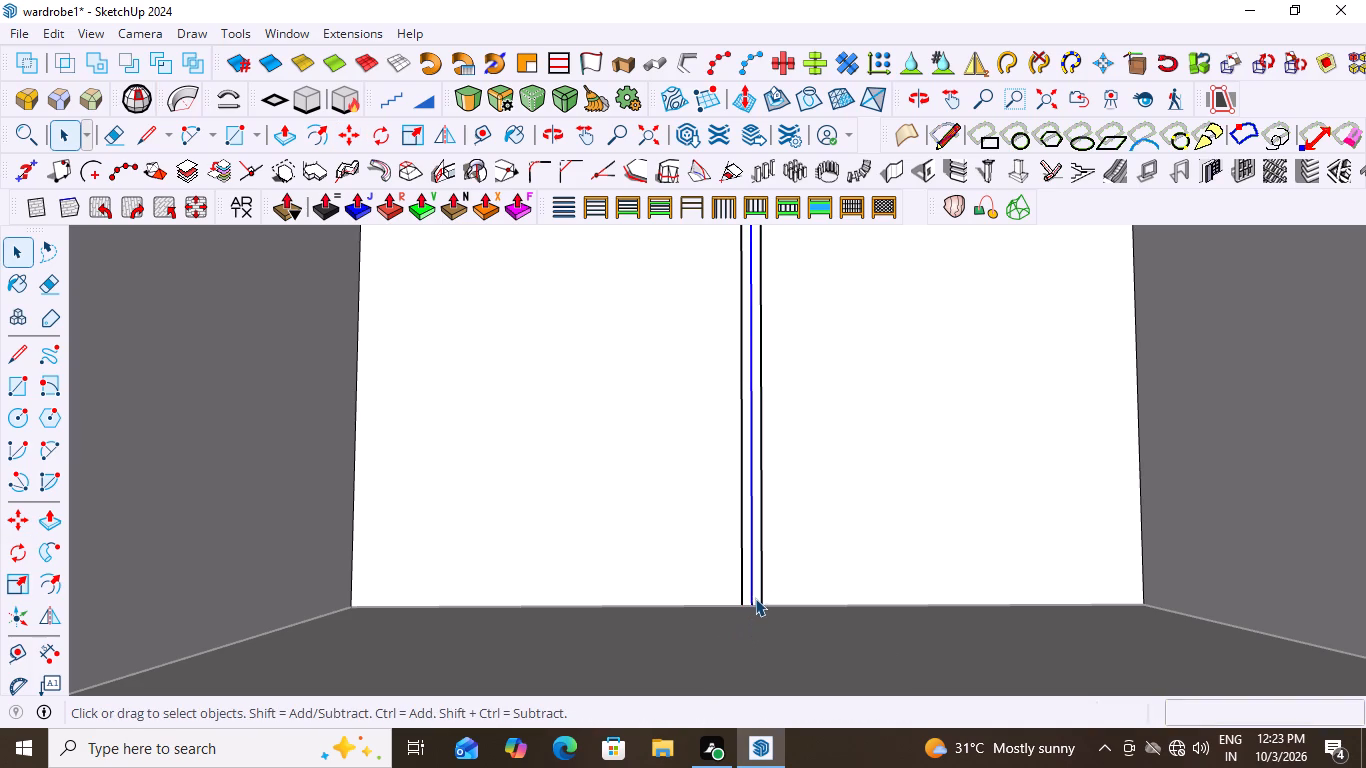
pyautogui.click(756, 598)
pyautogui.click(751, 593)
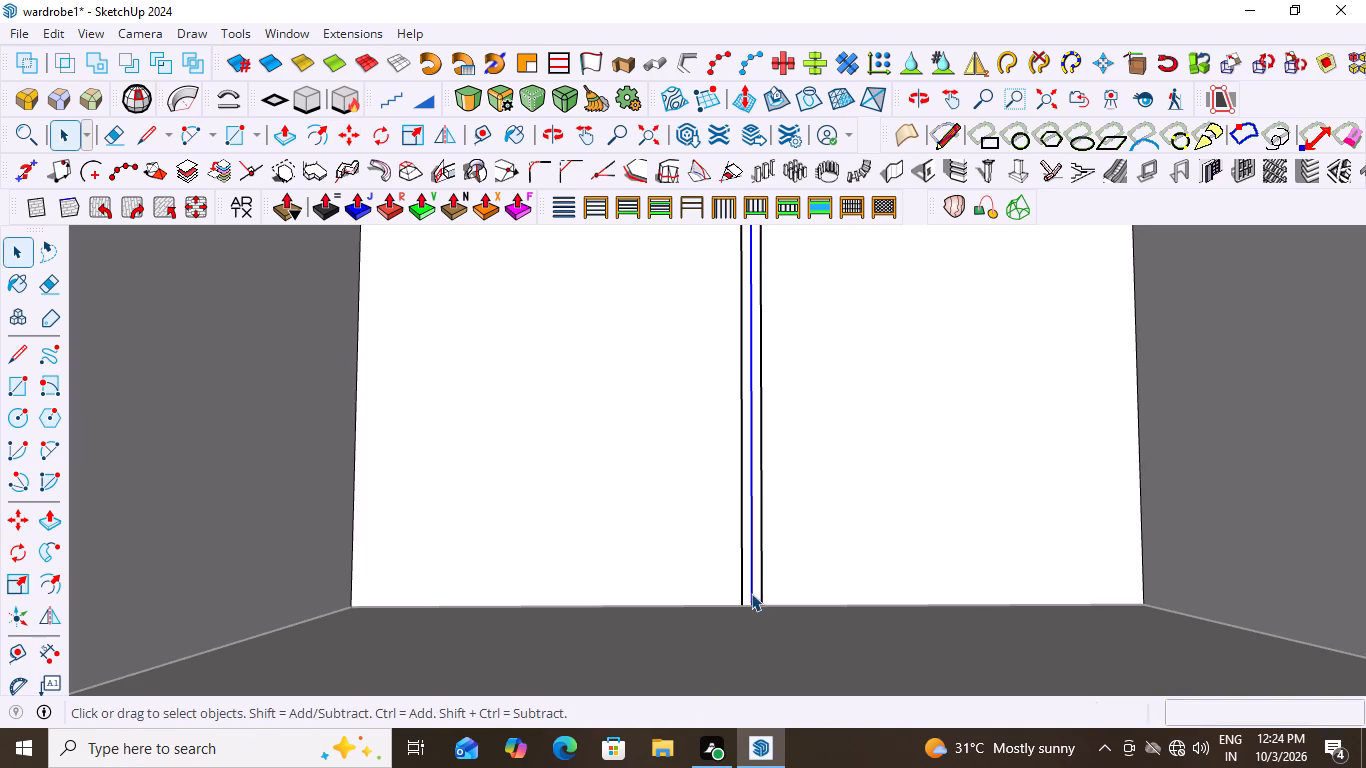
pyautogui.press('Delete')
# Examine whether the two vertical lines divide the back face above the top shelf into separate faces.
pyautogui.tripleClick(751, 590)
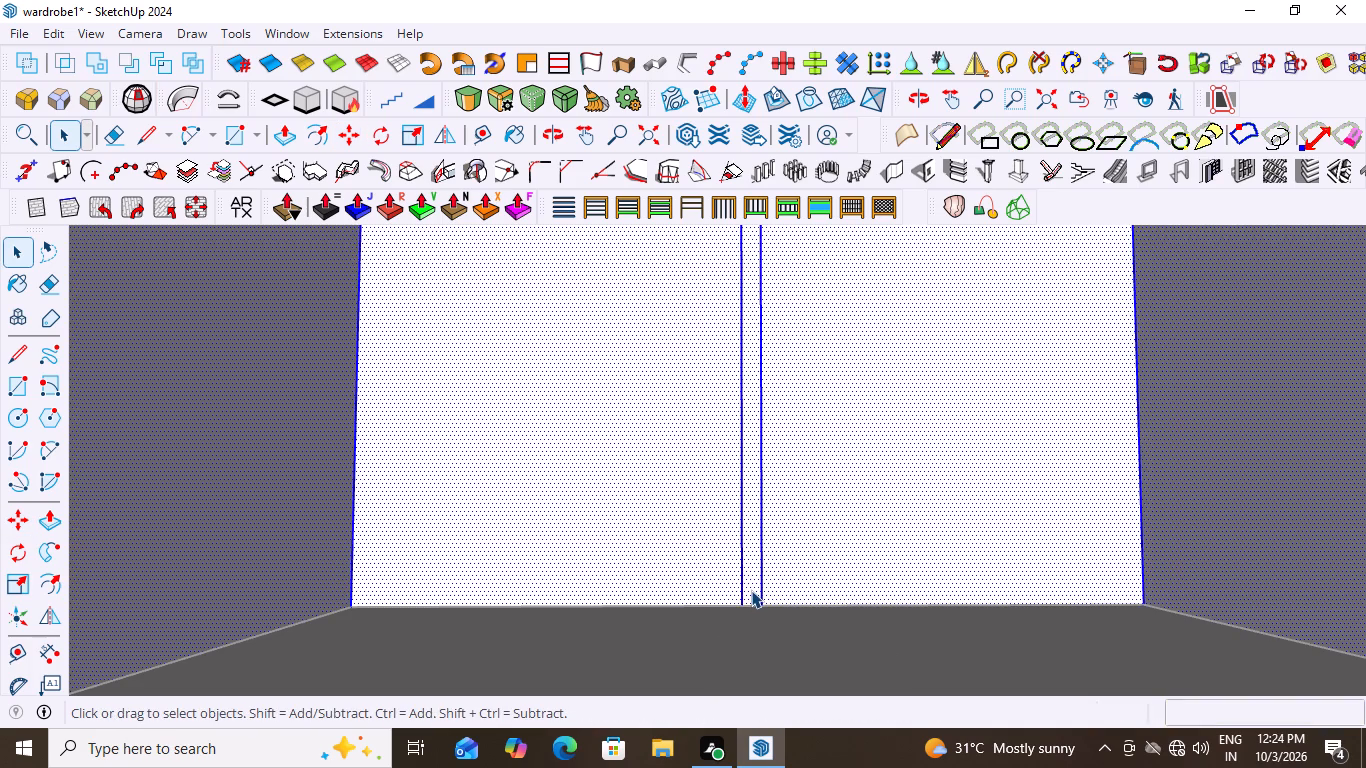
pyautogui.tripleClick(751, 590)
pyautogui.click(751, 590)
pyautogui.scroll(-2, 751, 590)
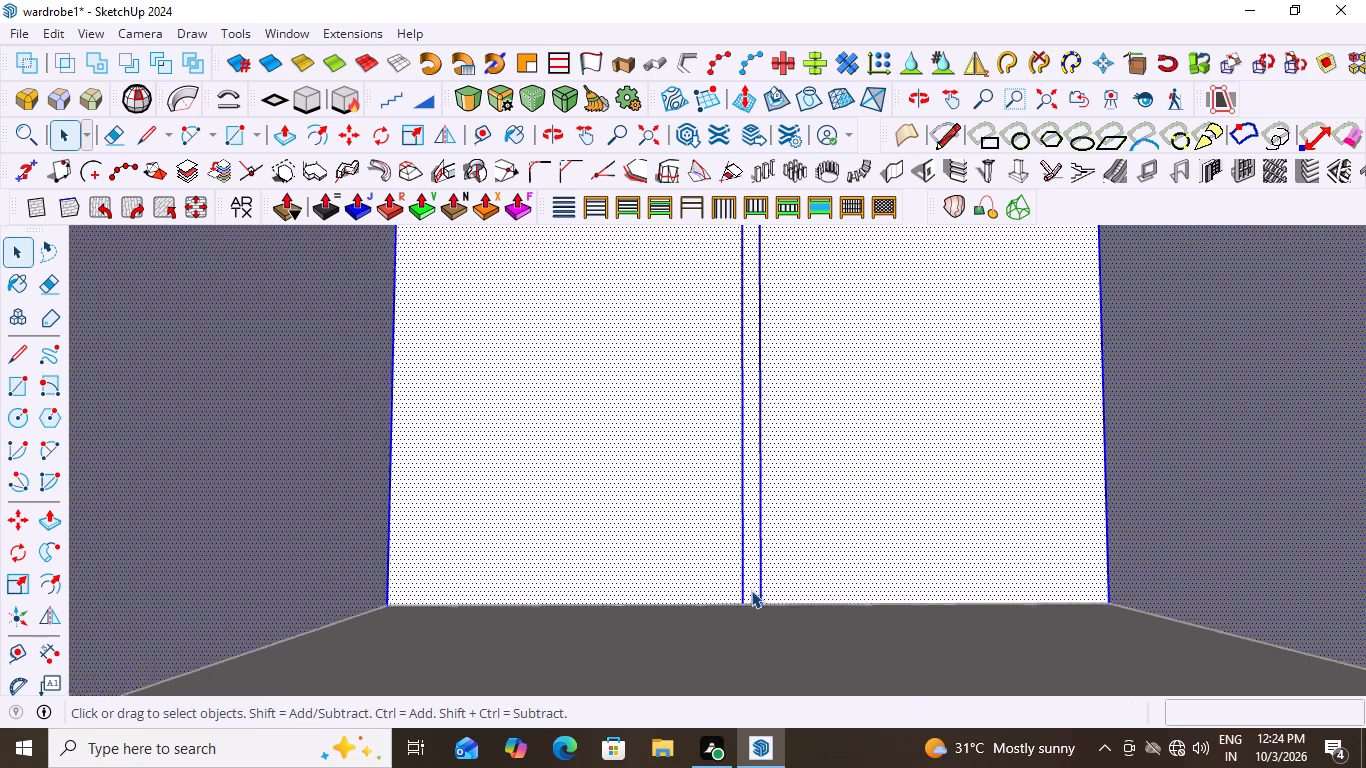
pyautogui.scroll(-9, 751, 590)
pyautogui.scroll(2, 749, 282)
pyautogui.doubleClick(812, 436)
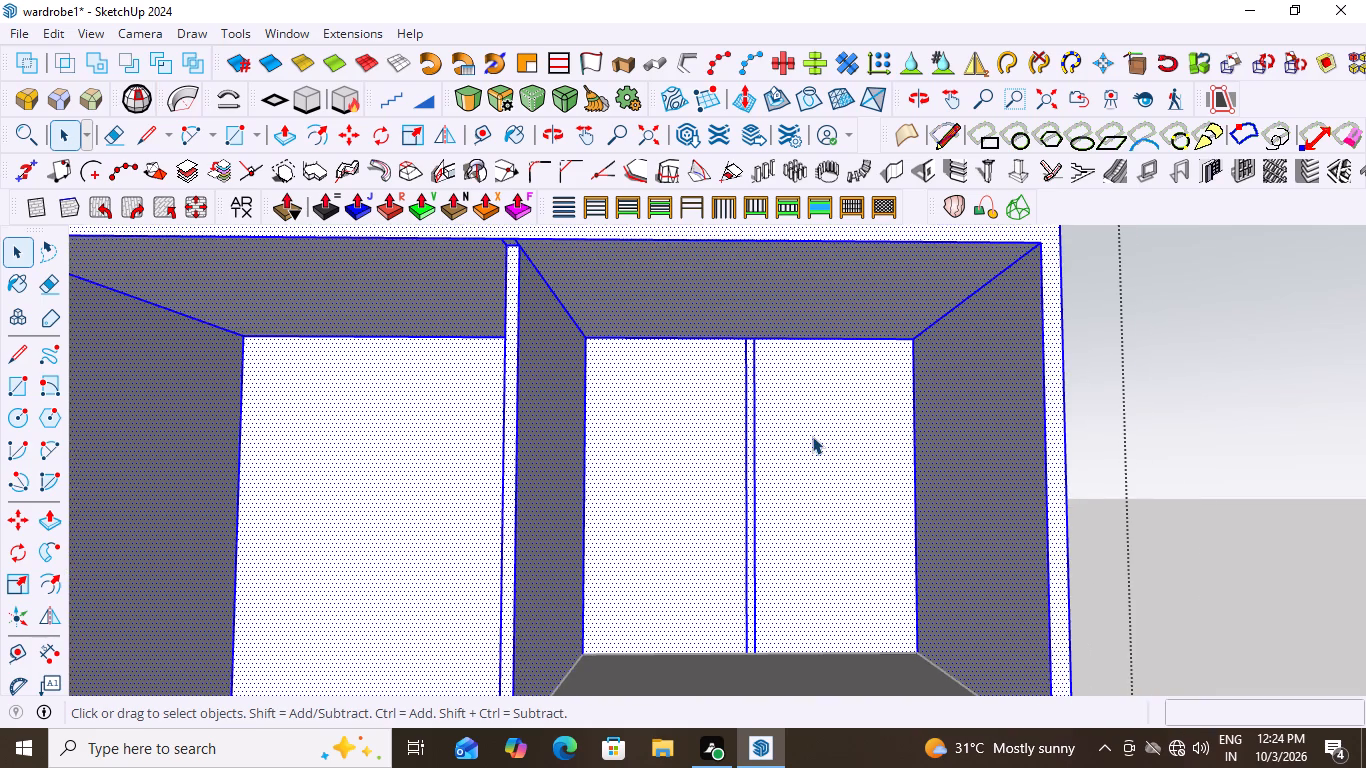
pyautogui.tripleClick(809, 442)
pyautogui.click(809, 442)
pyautogui.tripleClick(805, 461)
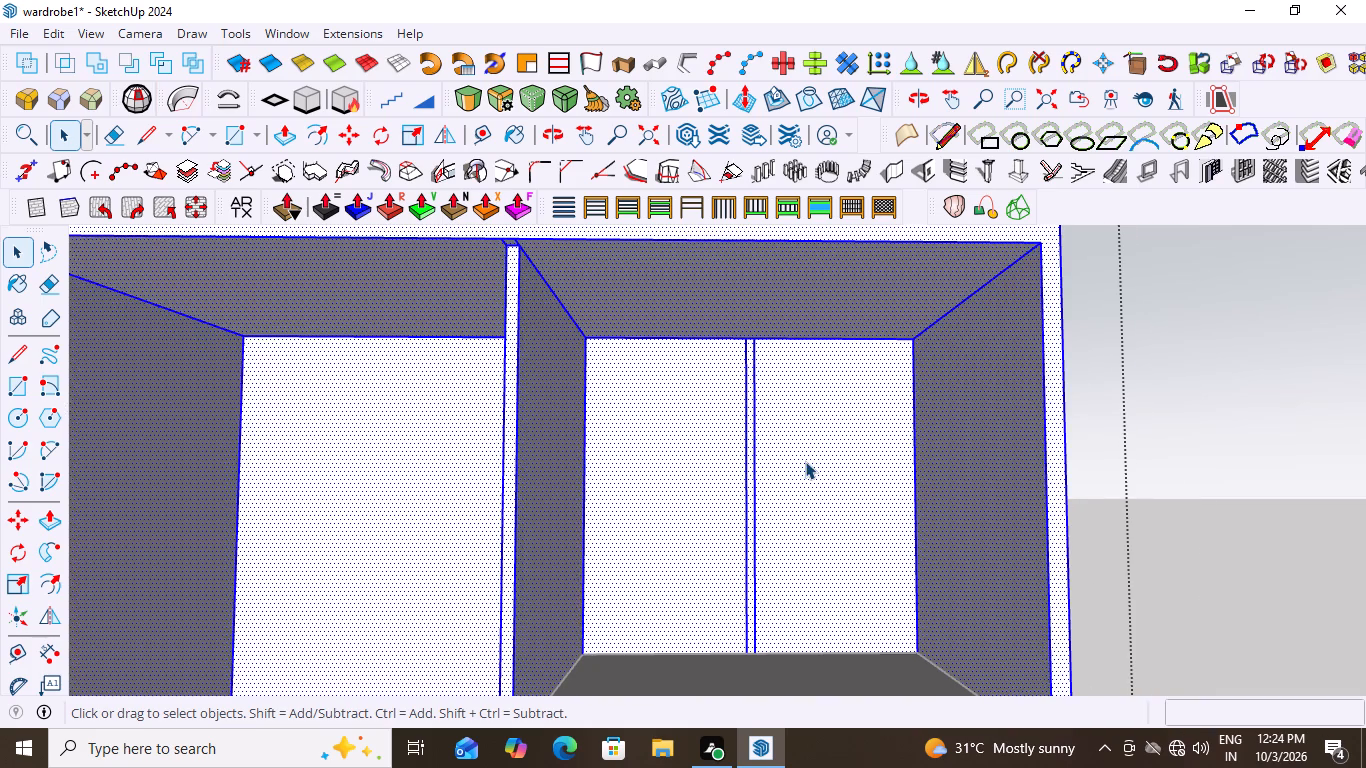
pyautogui.tripleClick(805, 461)
pyautogui.tripleClick(805, 461)
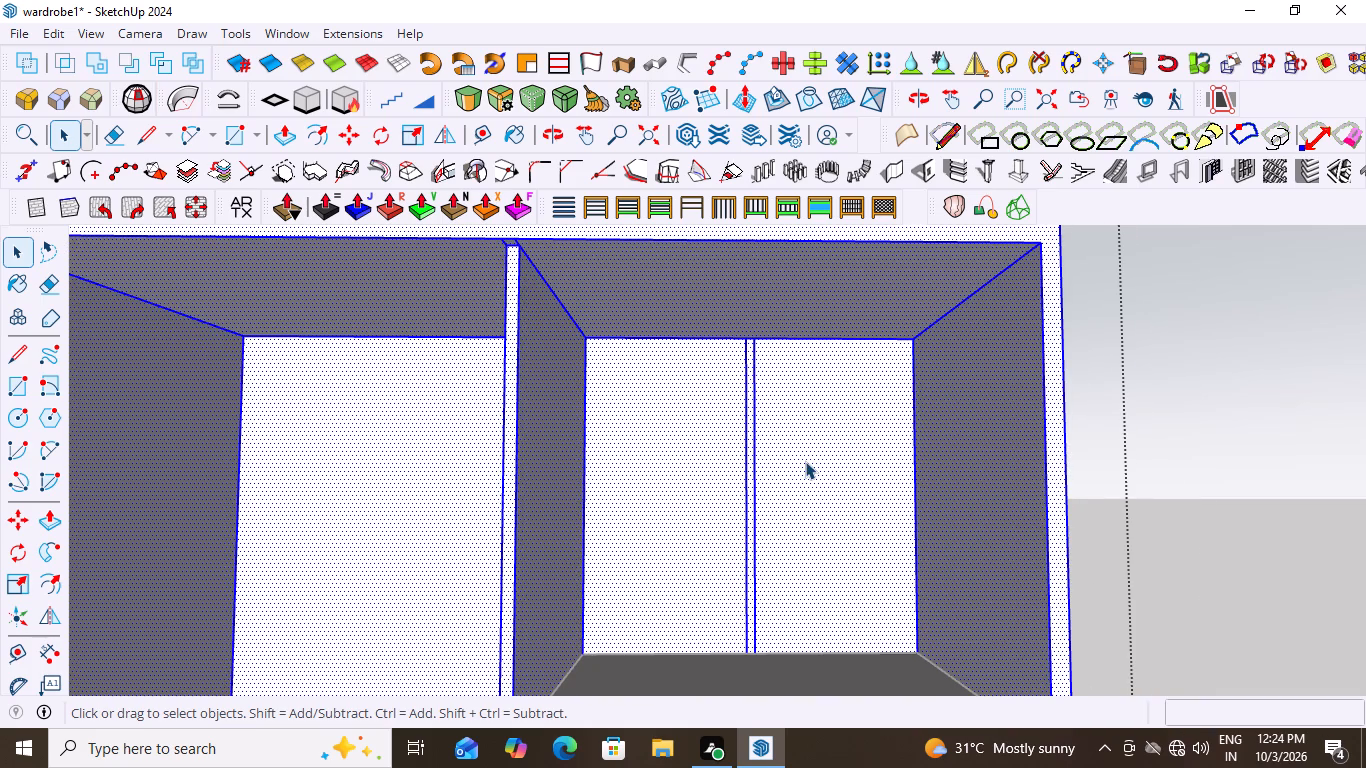
pyautogui.click(805, 461)
pyautogui.click(839, 457)
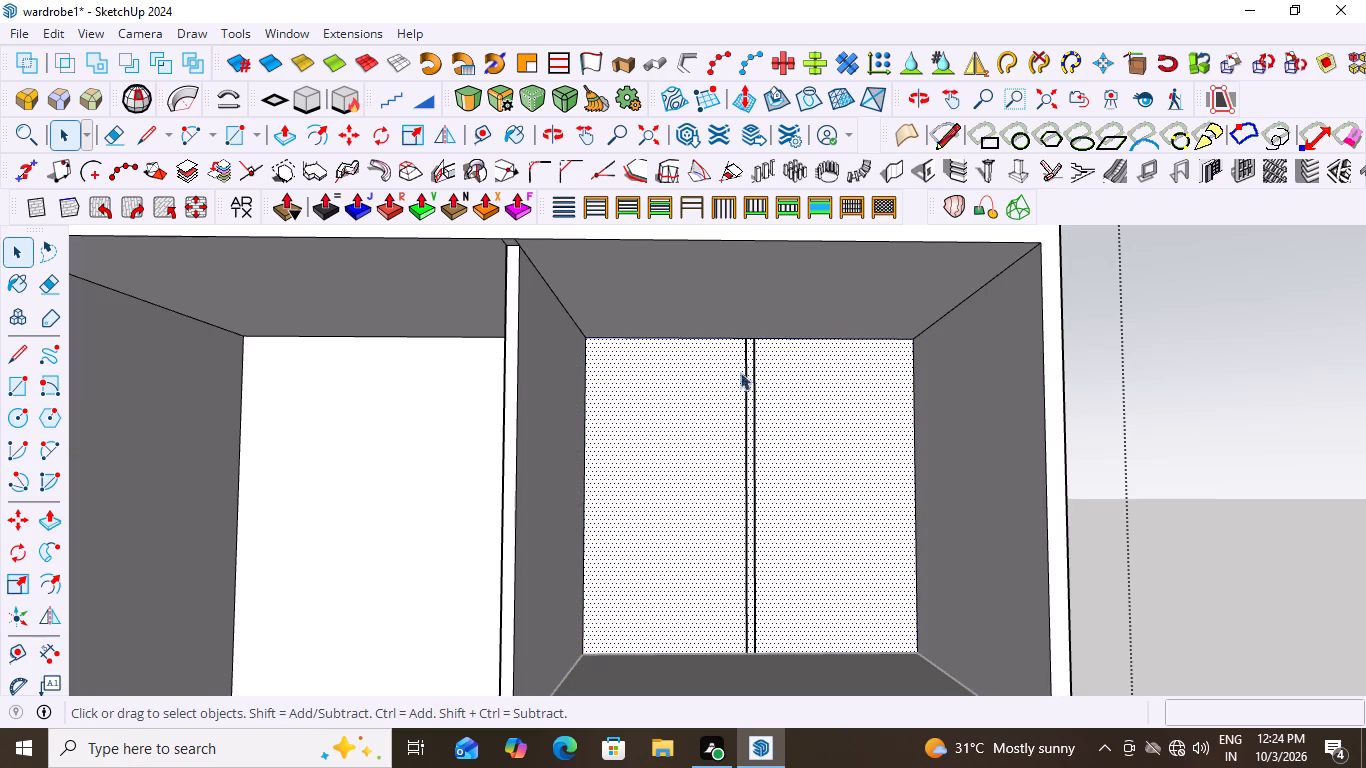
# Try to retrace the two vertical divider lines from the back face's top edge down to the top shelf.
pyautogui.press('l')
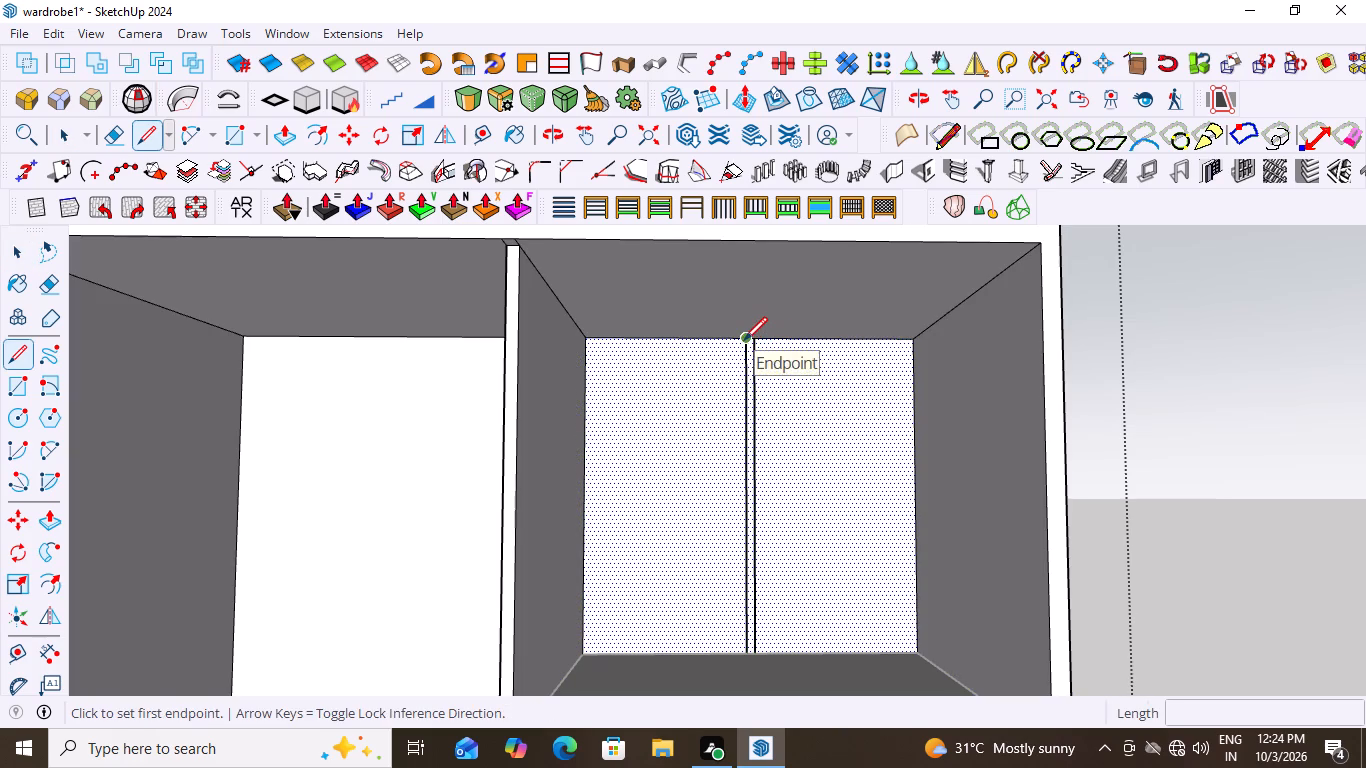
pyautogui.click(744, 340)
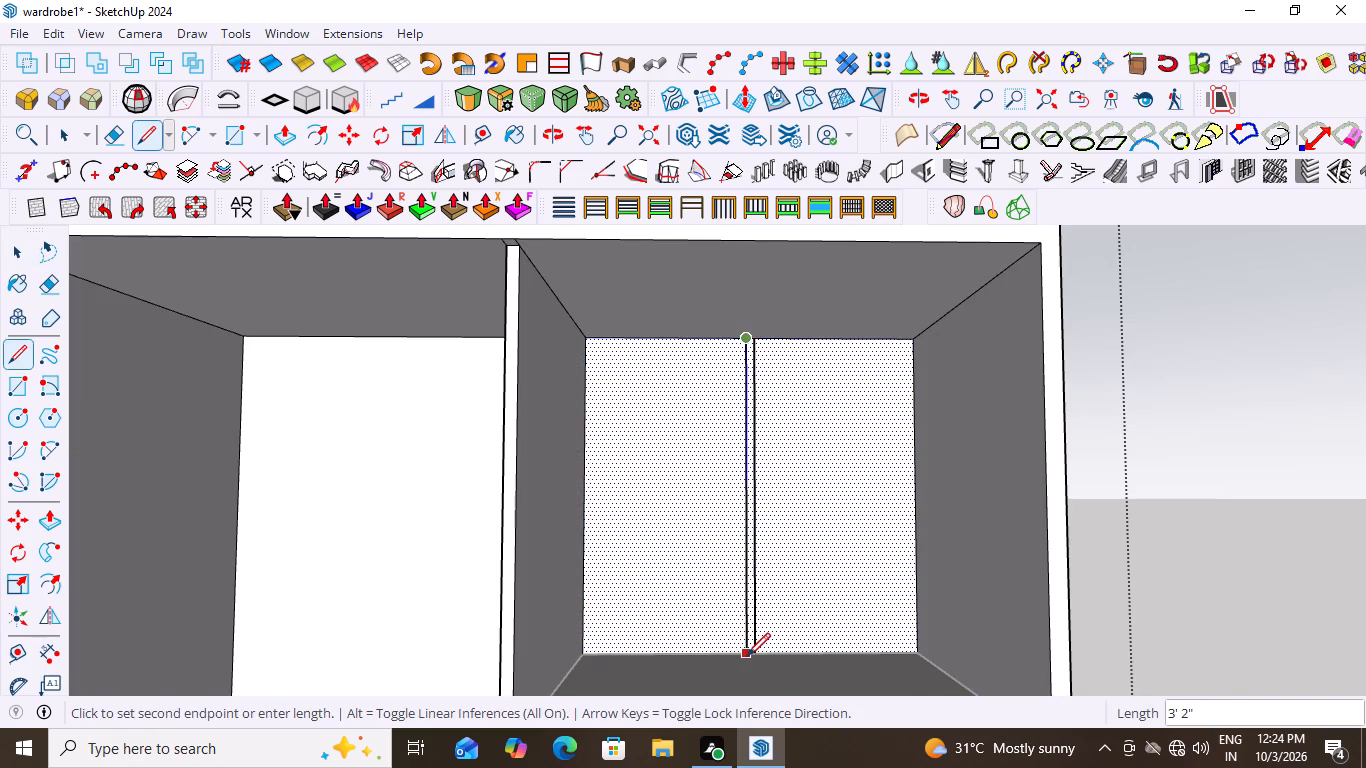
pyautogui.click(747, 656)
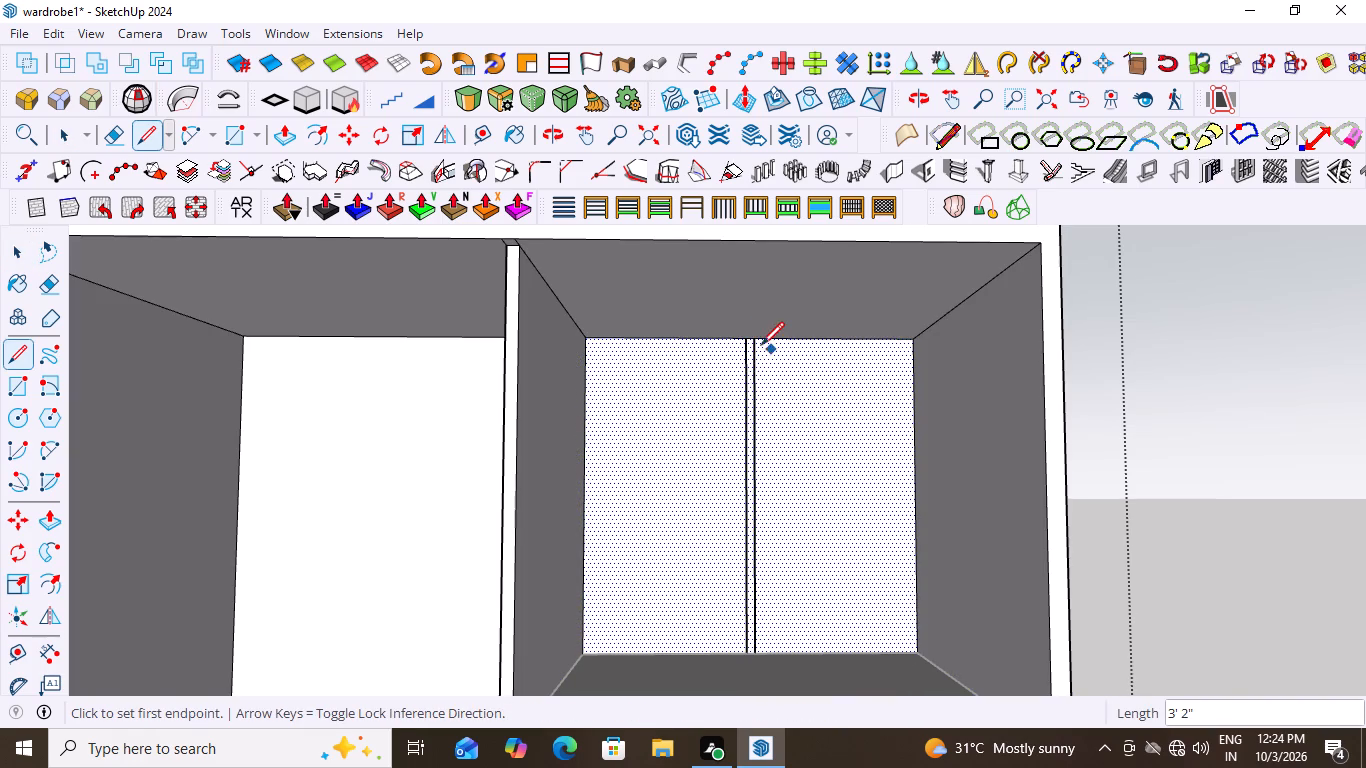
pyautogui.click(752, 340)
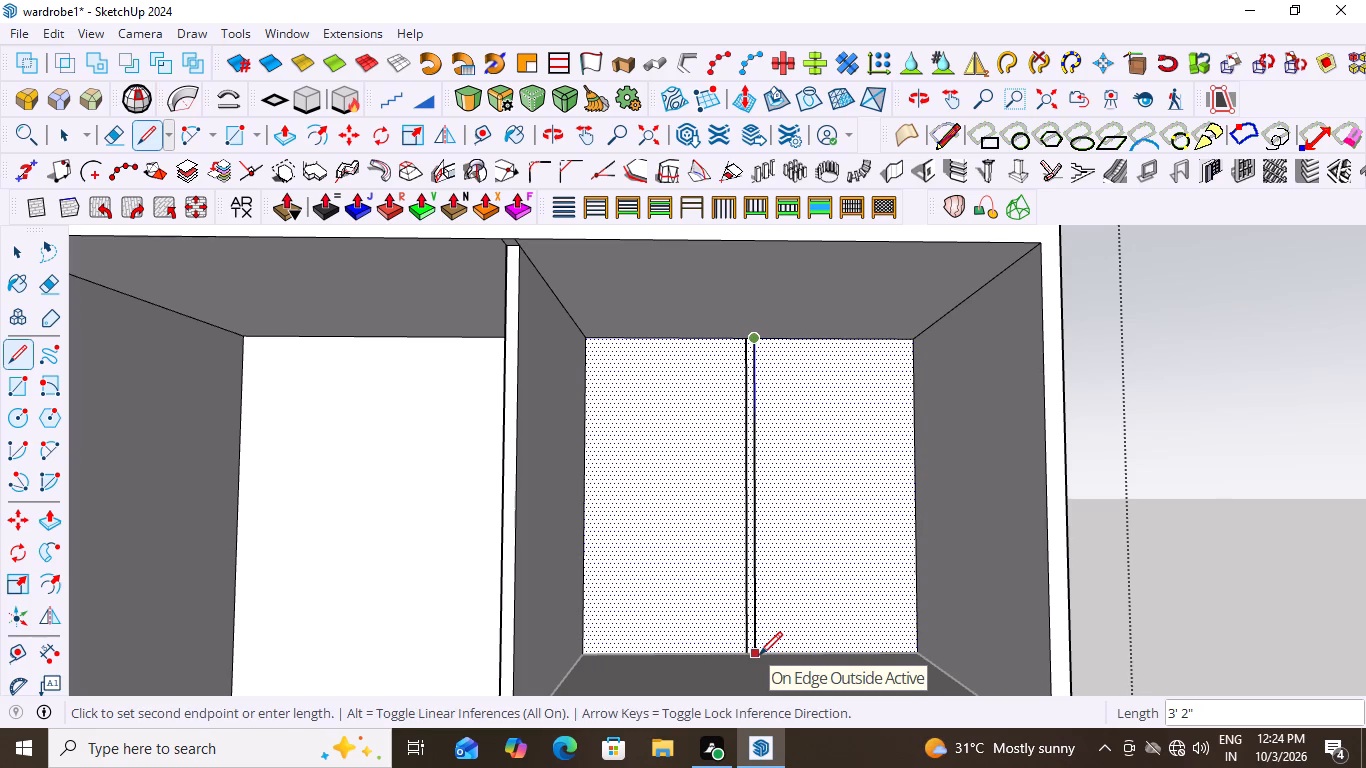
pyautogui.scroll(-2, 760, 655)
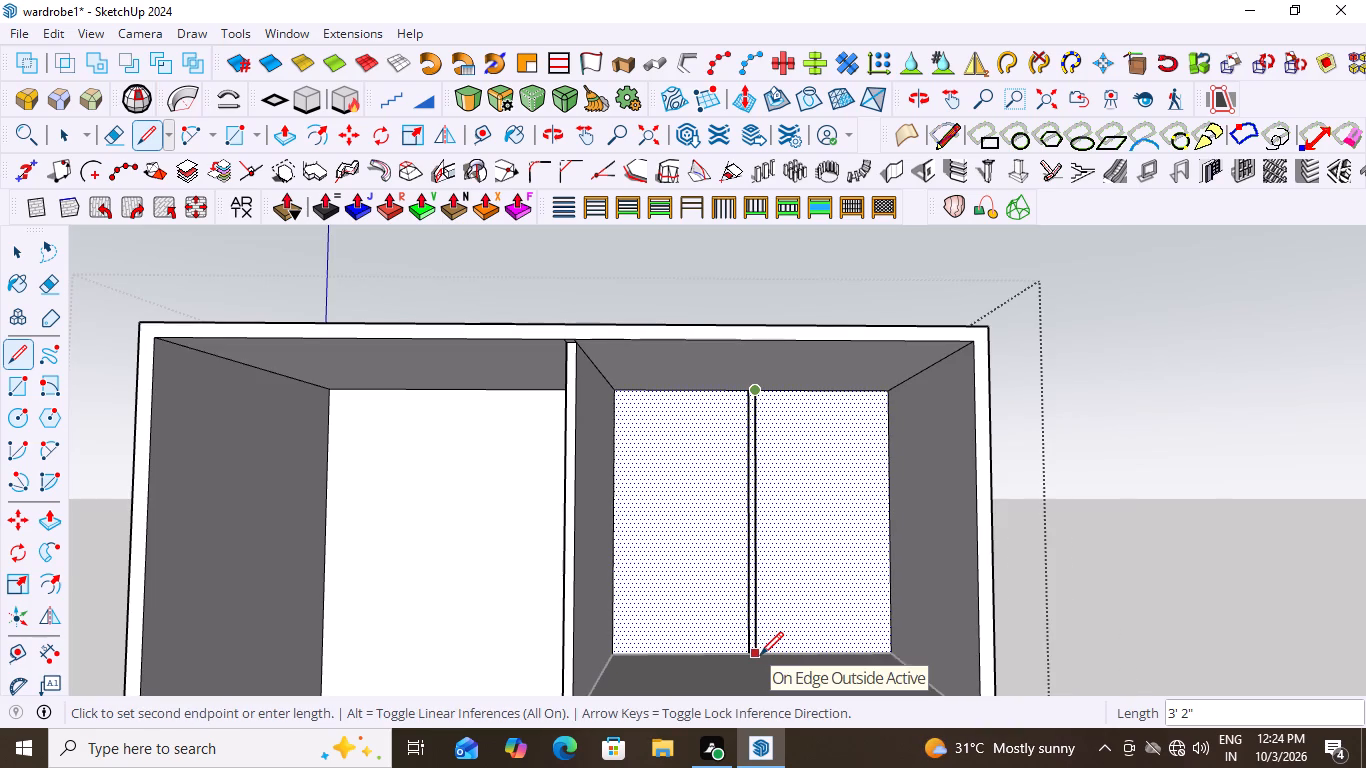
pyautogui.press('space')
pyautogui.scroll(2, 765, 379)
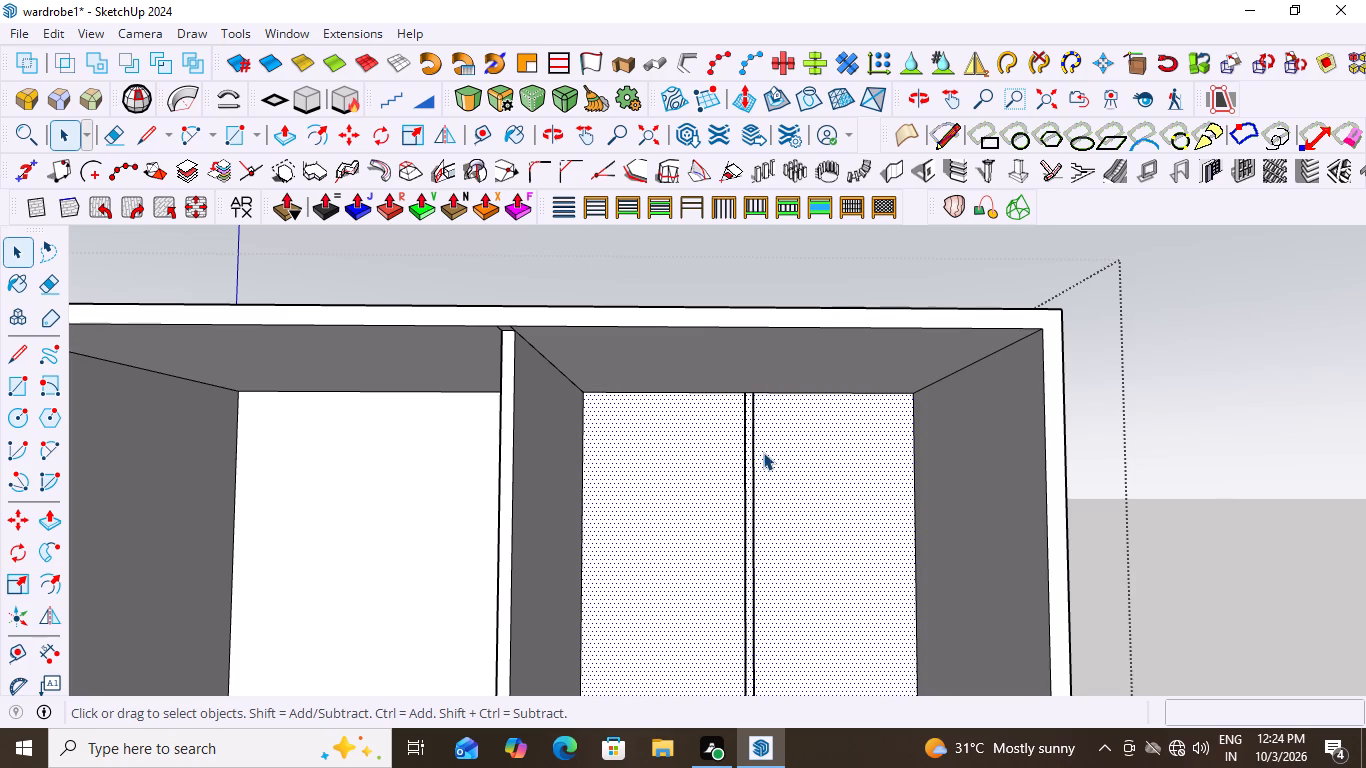
# Undo the centre line's deletion and the 1" and 0.5" line copies on the back face.
pyautogui.hotkey('ctrl', 'z')
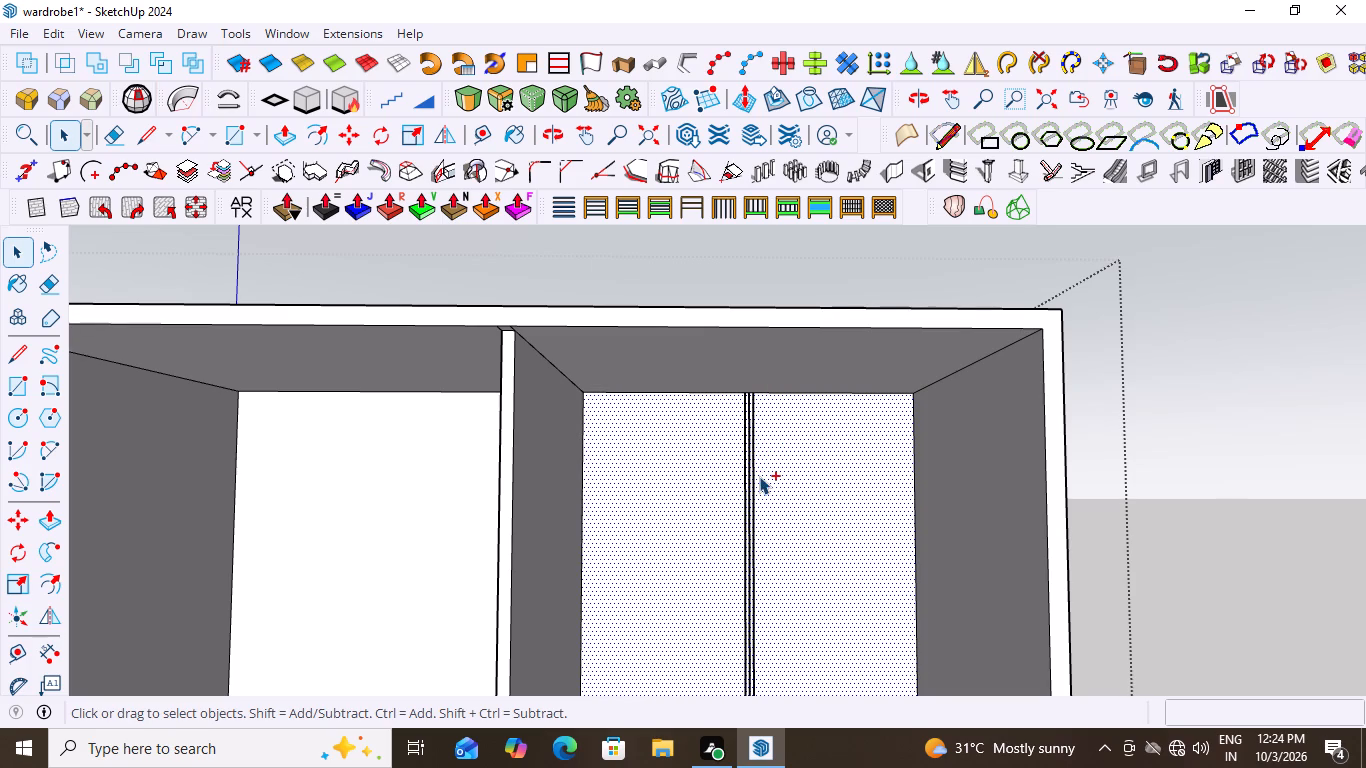
pyautogui.hotkey('ctrl', 'z')
pyautogui.scroll(2, 734, 488)
pyautogui.scroll(-6, 748, 472)
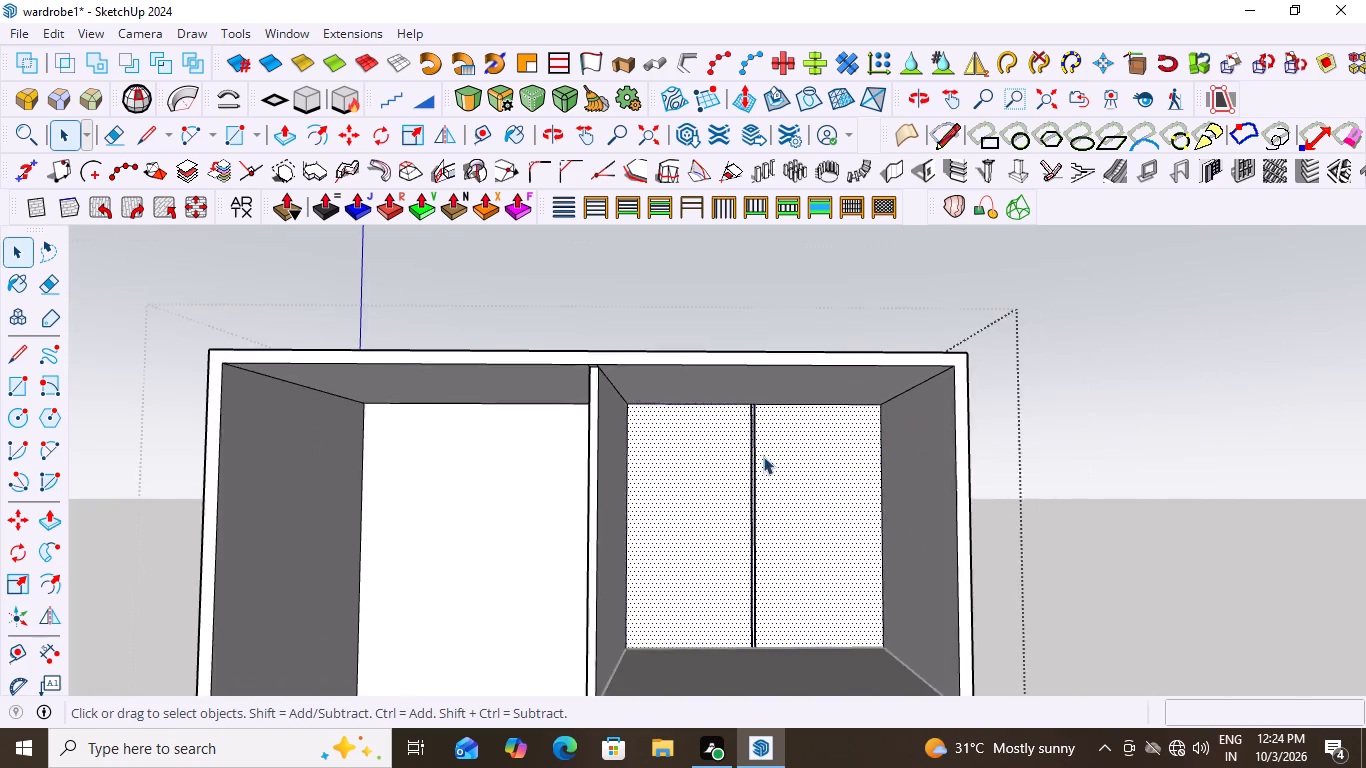
pyautogui.scroll(-2, 763, 456)
pyautogui.hotkey('ctrl', 'z')
pyautogui.scroll(6, 762, 614)
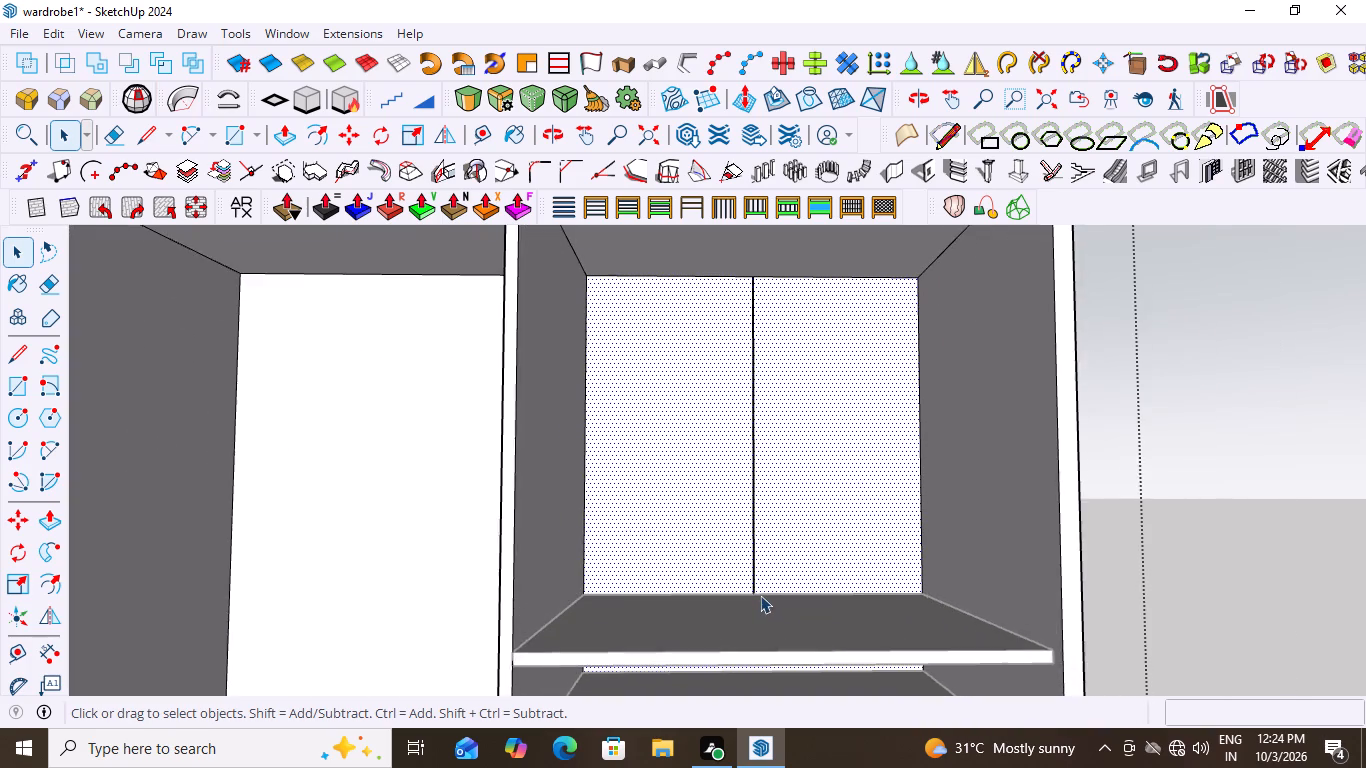
pyautogui.scroll(12, 760, 595)
pyautogui.scroll(-3, 761, 600)
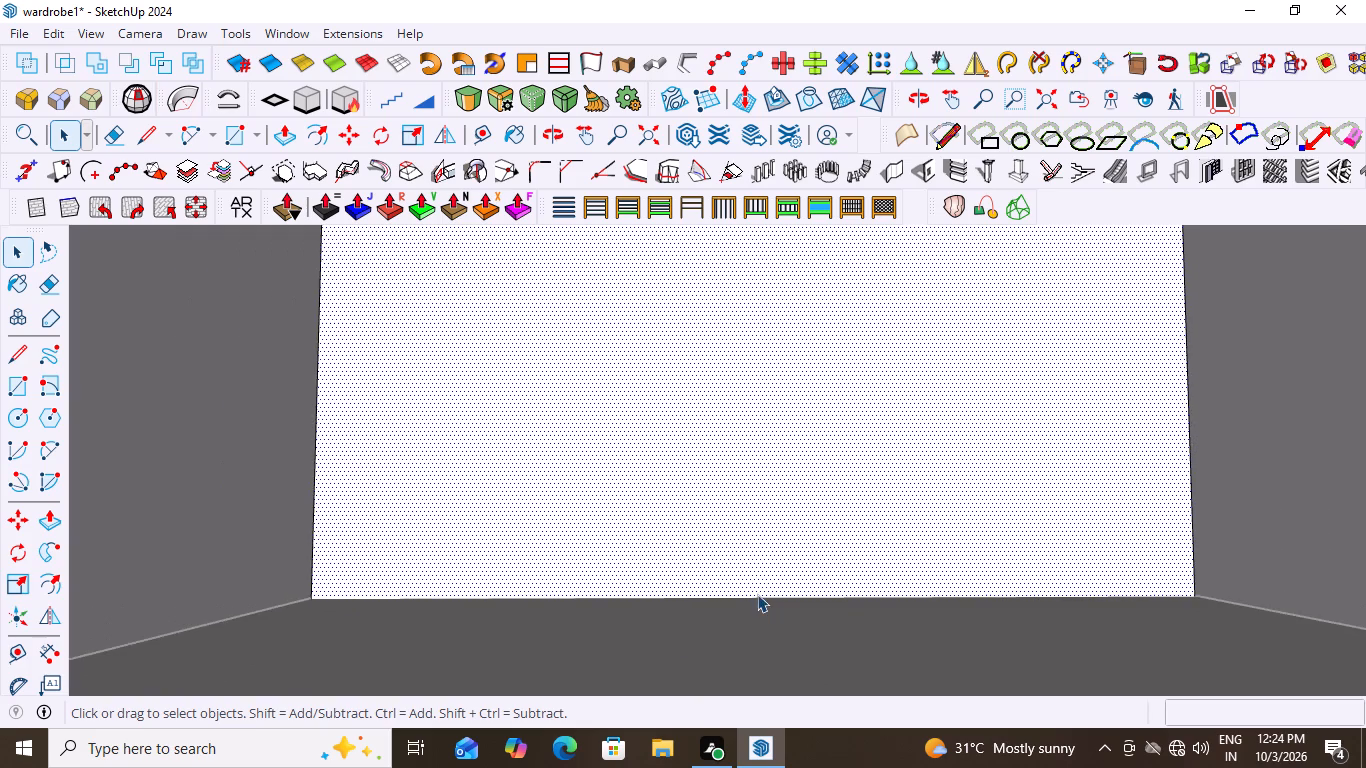
pyautogui.scroll(-4, 757, 594)
pyautogui.scroll(4, 759, 600)
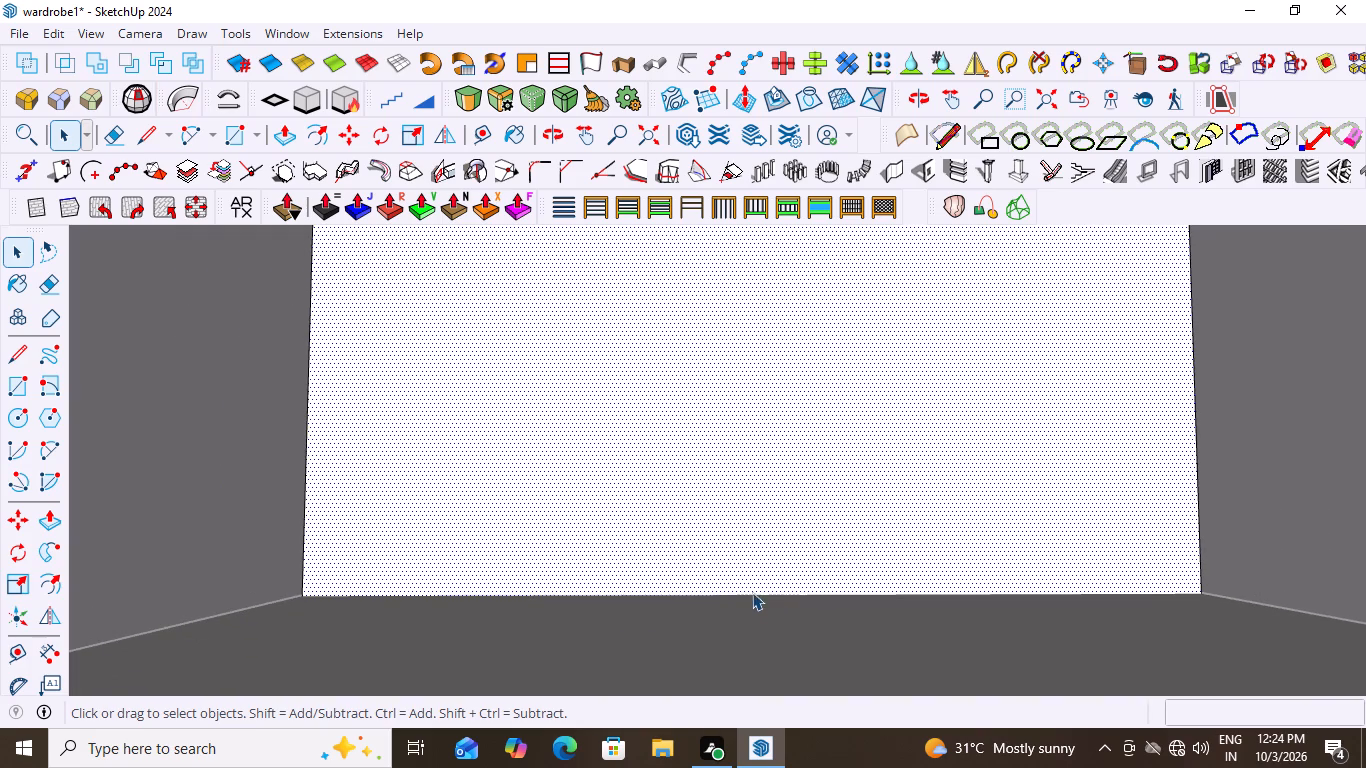
pyautogui.scroll(-3, 738, 589)
# Delete the vertical centre line from the back face above the top shelf.
pyautogui.click(749, 543)
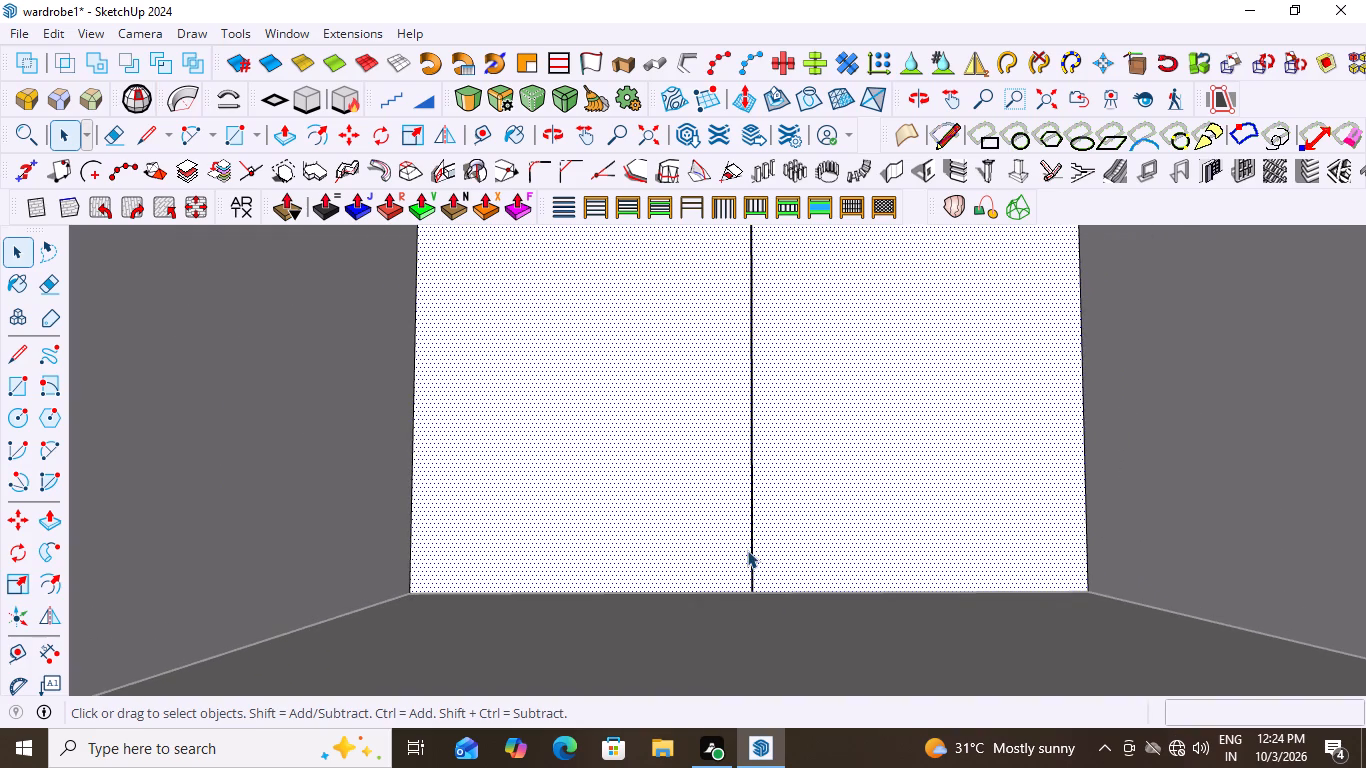
pyautogui.click(747, 550)
pyautogui.doubleClick(751, 553)
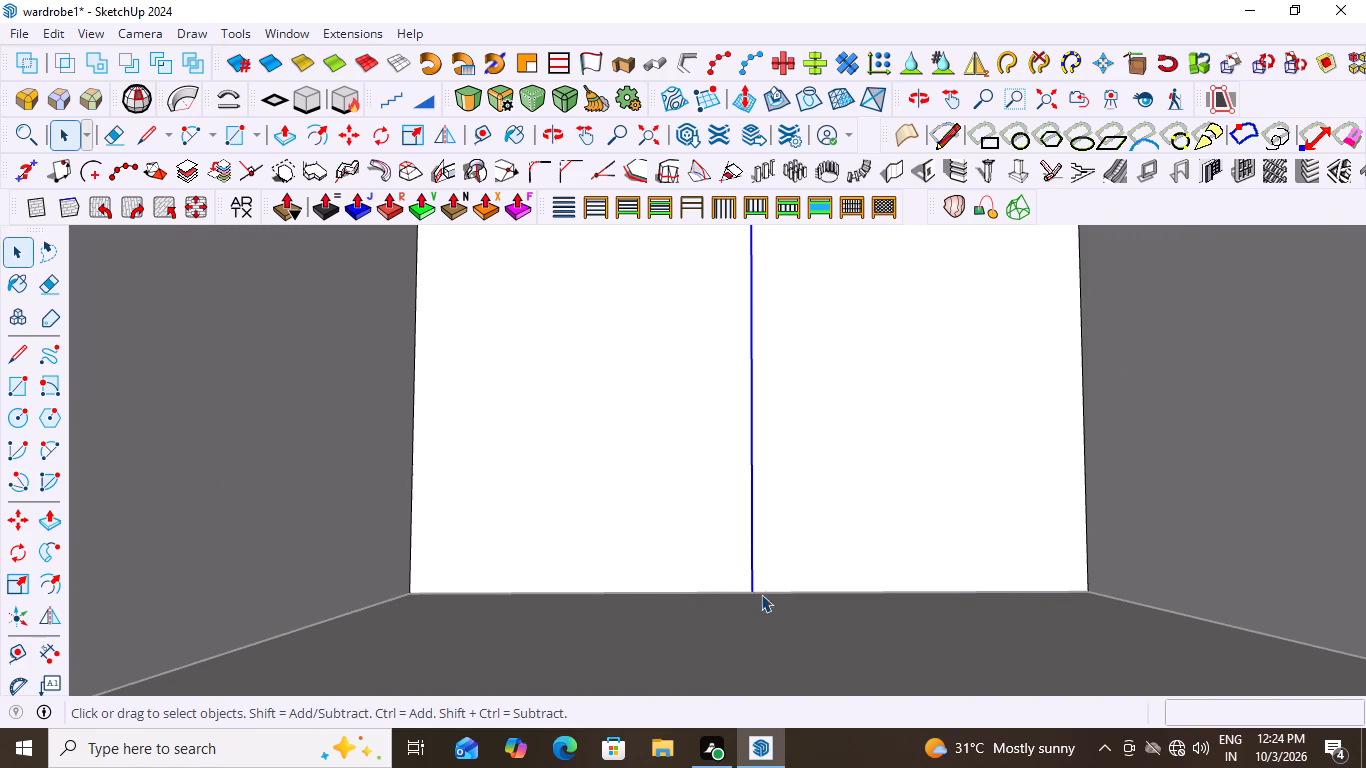
pyautogui.press('Delete')
# Close the wardrobe group so that editing continues outside it.
pyautogui.scroll(-16, 763, 566)
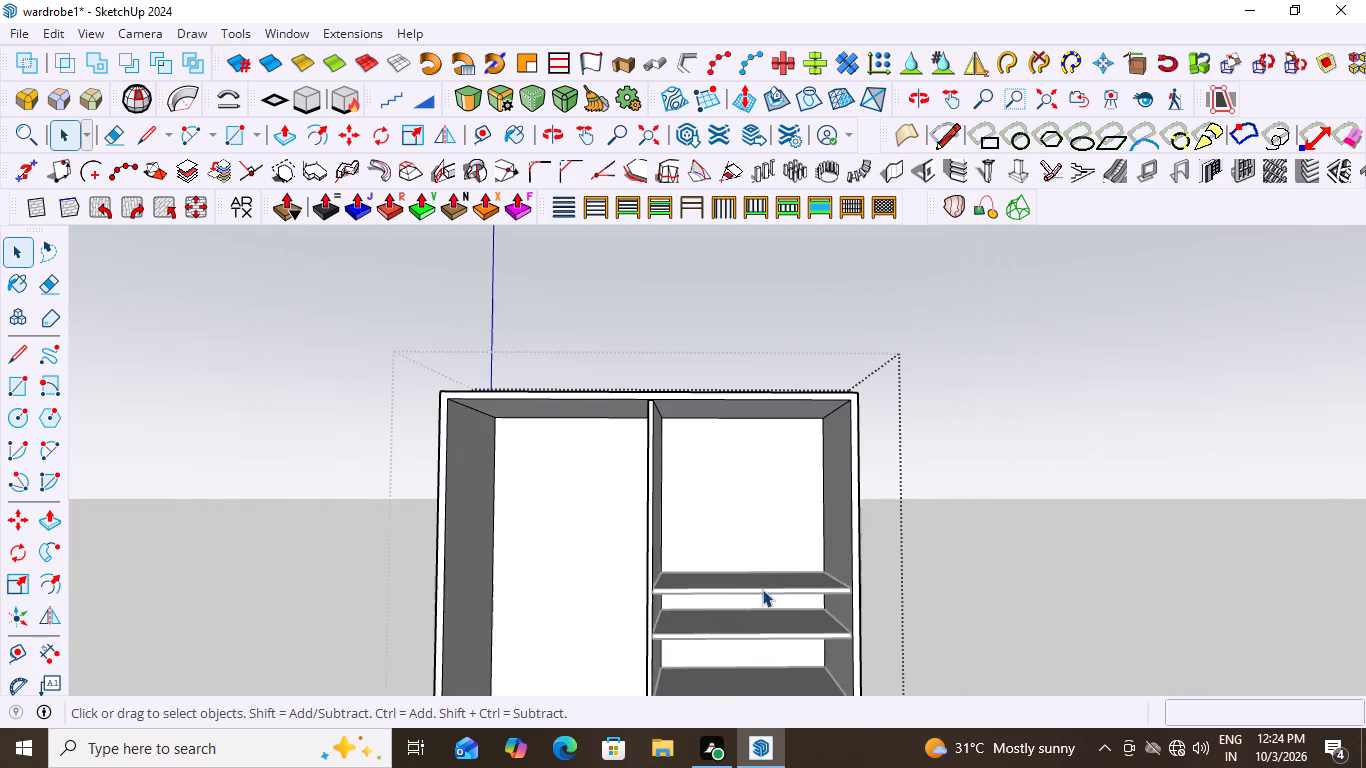
pyautogui.moveTo(772, 553); pyautogui.dragTo(873, 735, button='middle')
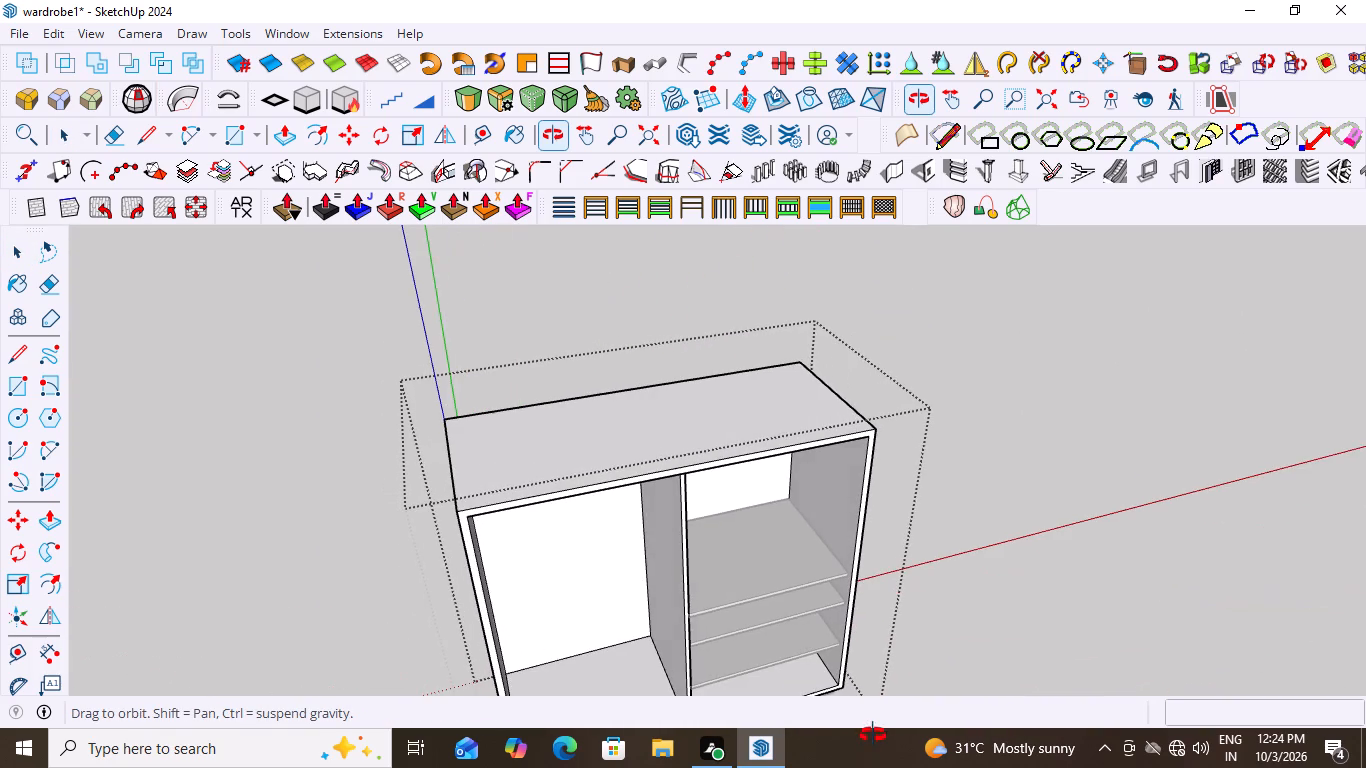
pyautogui.moveTo(873, 735); pyautogui.dragTo(853, 756, button='middle')
pyautogui.scroll(13, 778, 504)
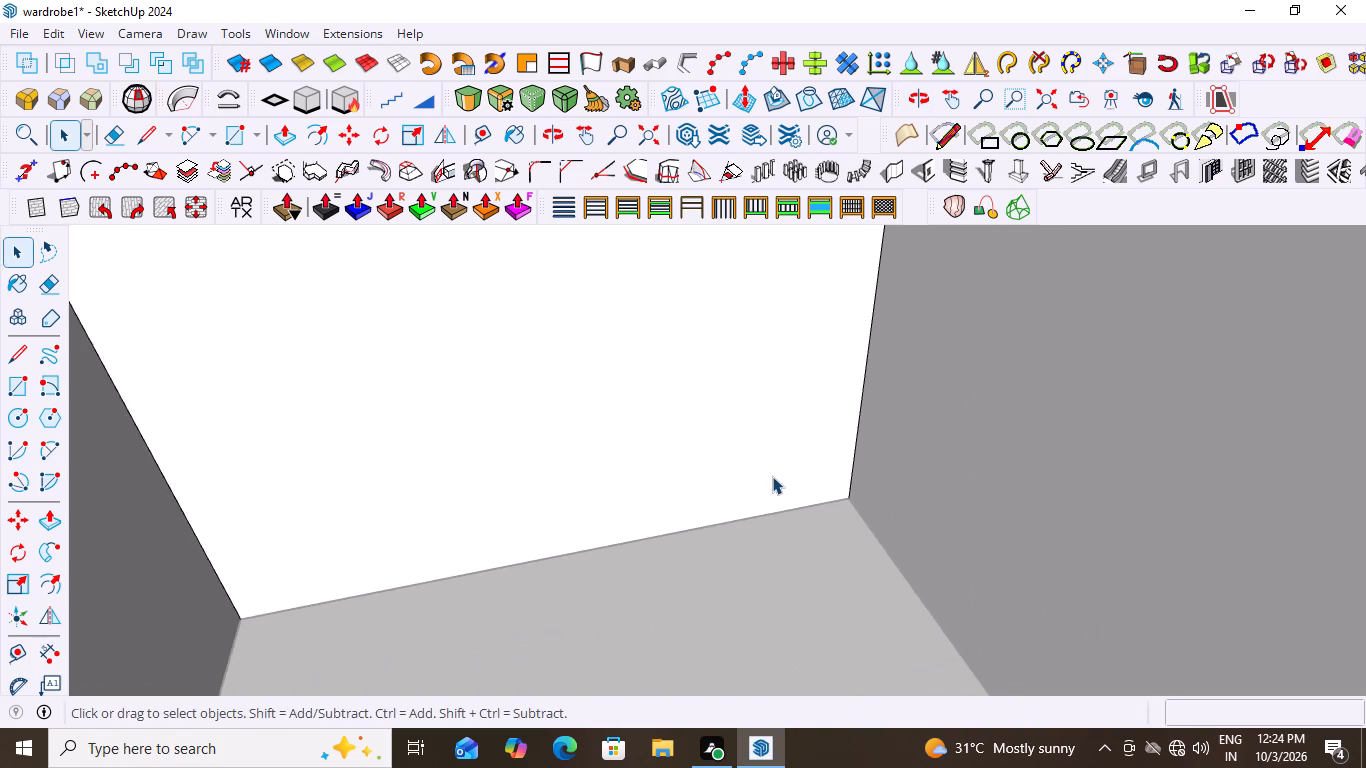
pyautogui.scroll(4, 774, 488)
pyautogui.scroll(-17, 774, 488)
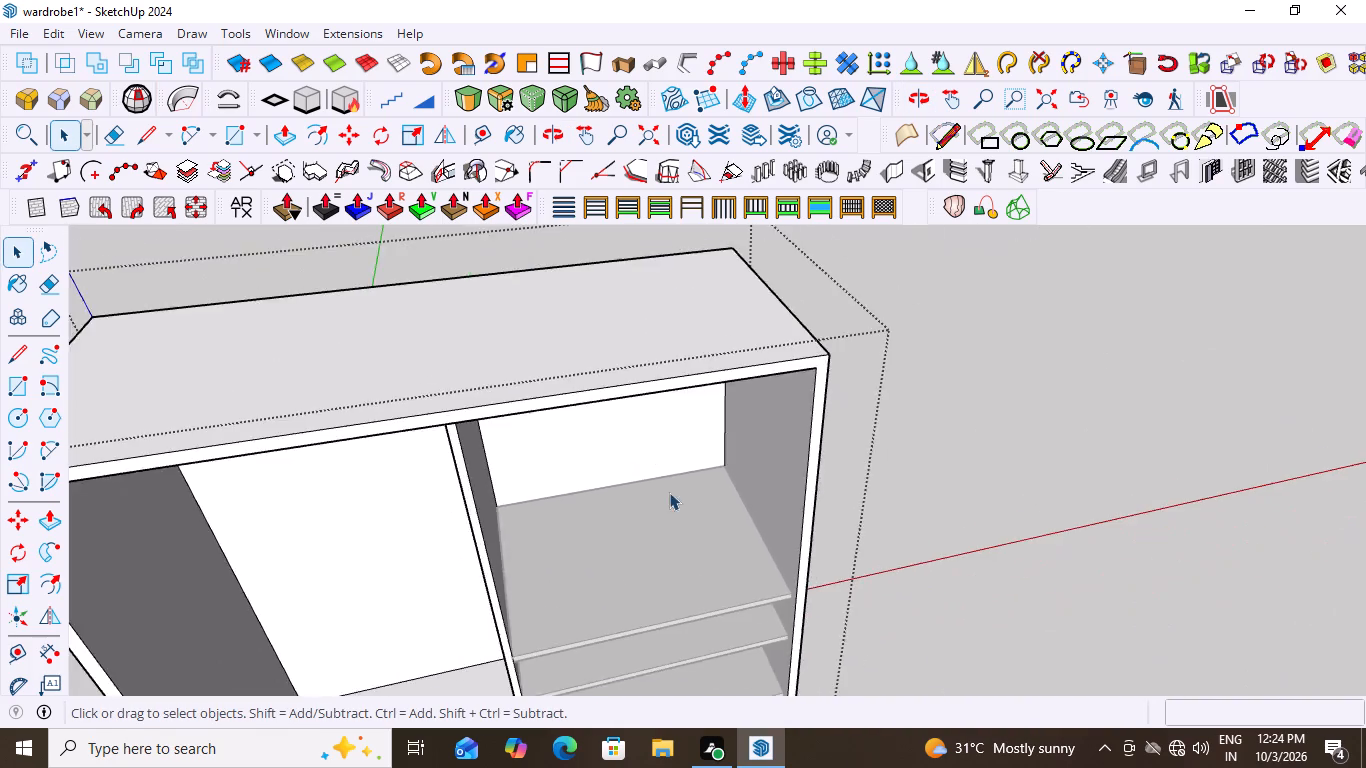
pyautogui.moveTo(703, 510); pyautogui.dragTo(666, 335, button='middle')
pyautogui.click(968, 396)
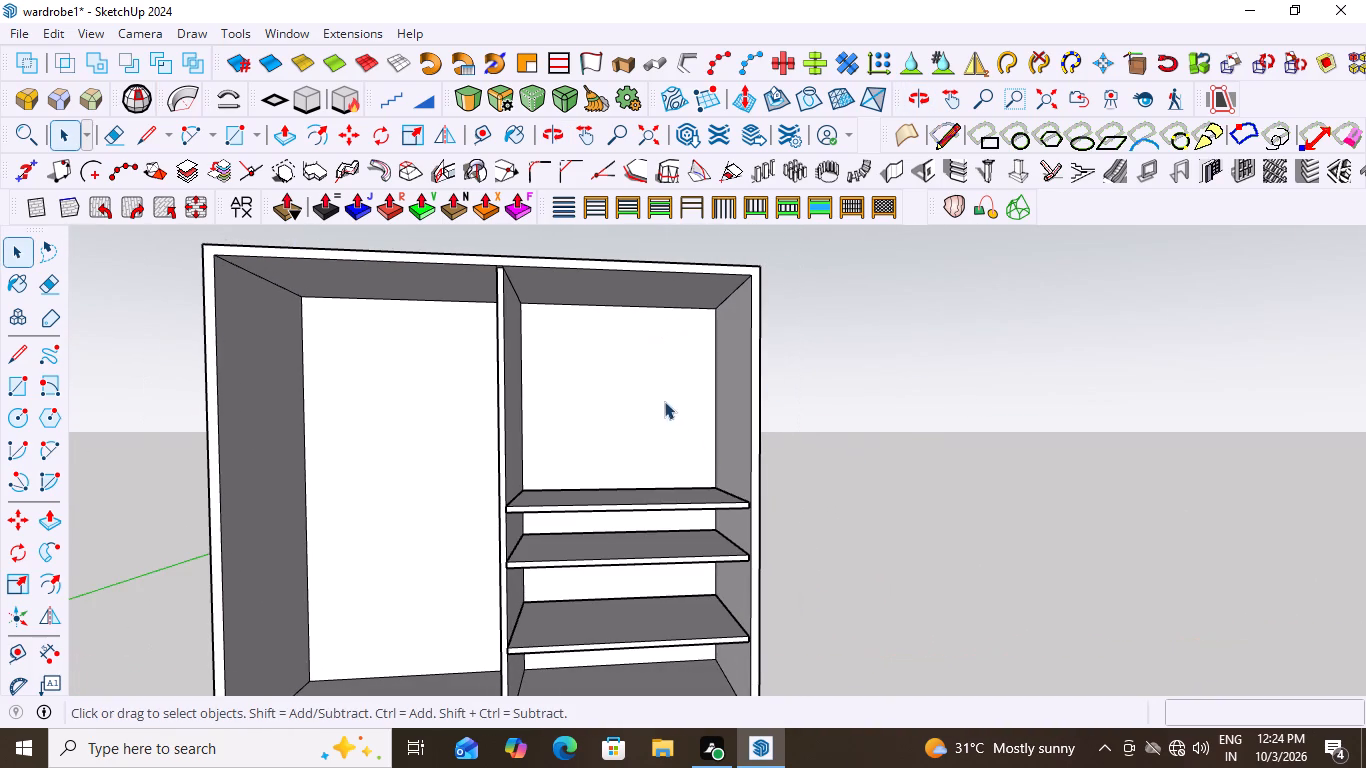
# Draw a 3' 2" vertical line from the midpoint of the right compartment's upper back edge to the top shelf's back edge.
pyautogui.scroll(3, 619, 307)
pyautogui.press('l')
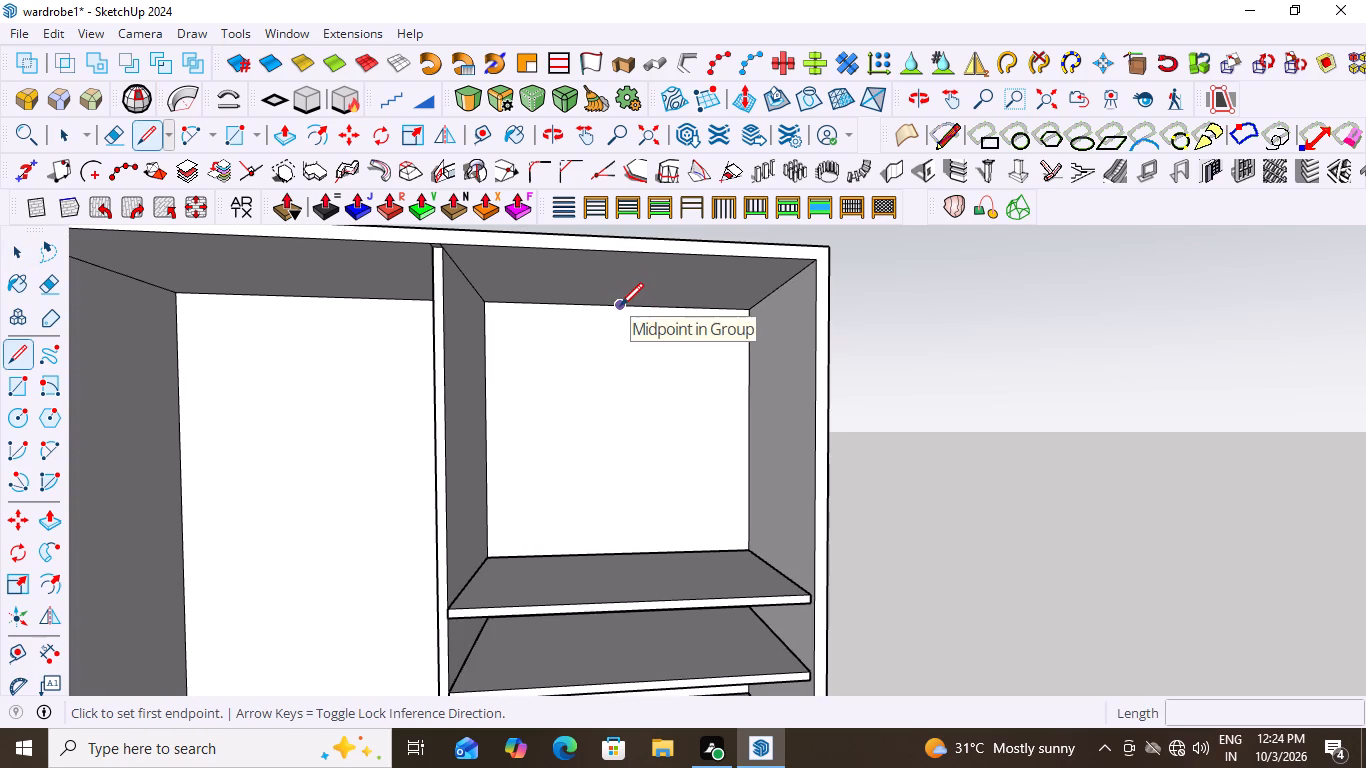
pyautogui.click(620, 306)
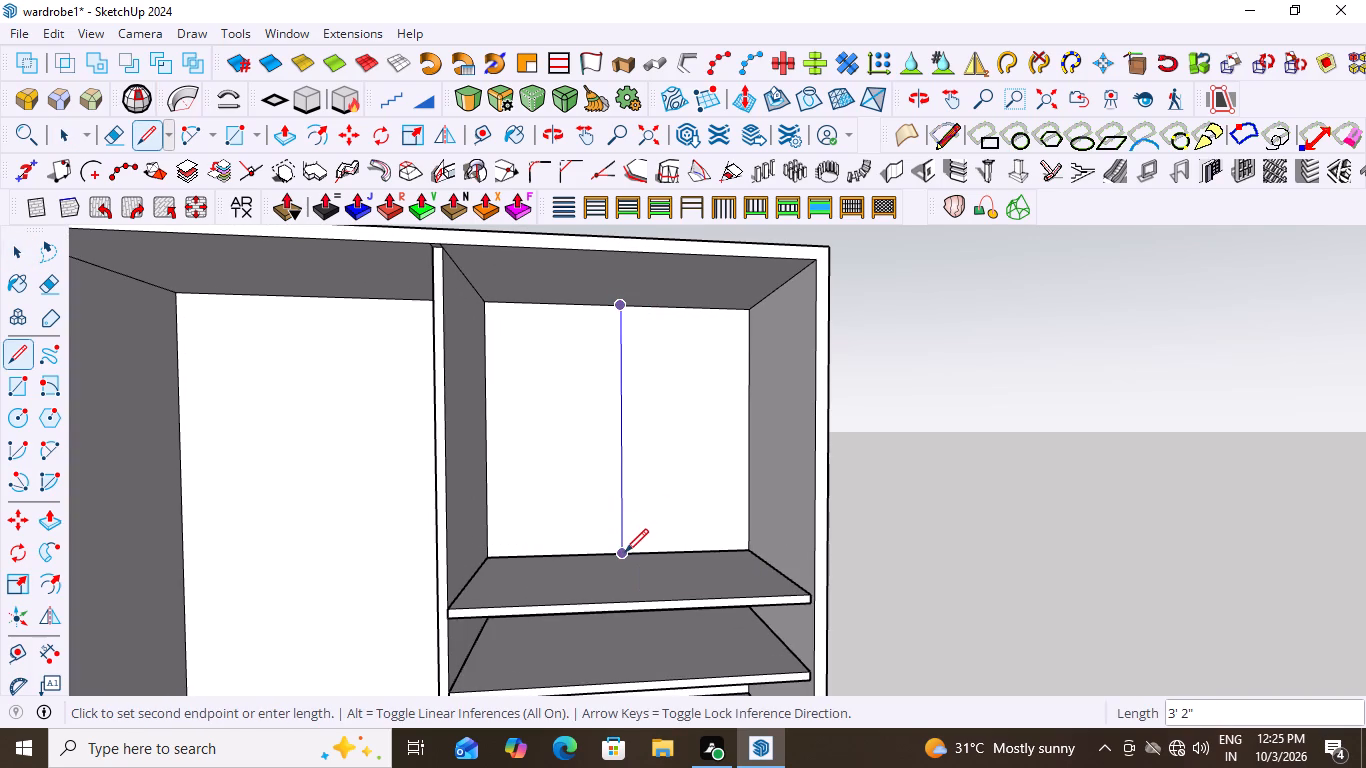
pyautogui.click(621, 555)
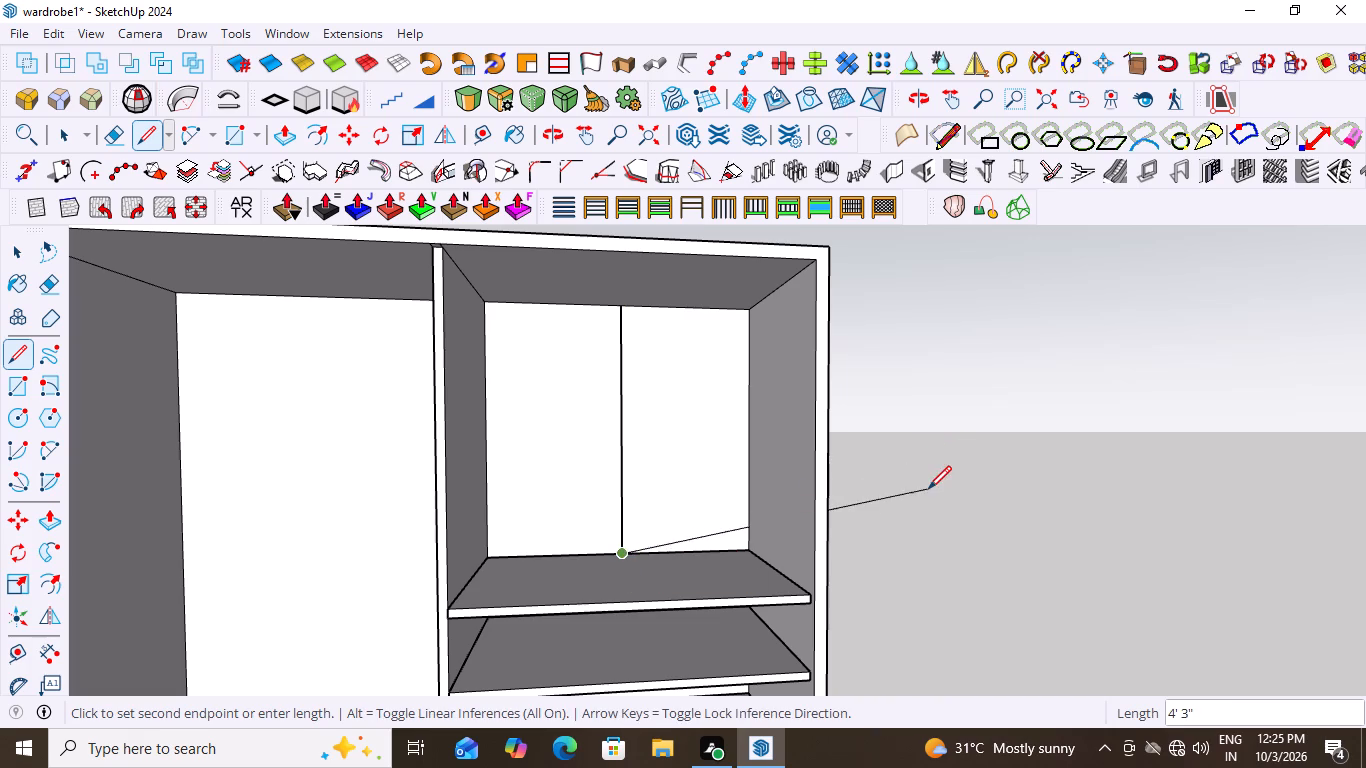
pyautogui.press('space')
pyautogui.click(923, 486)
# Copy the vertical centre line 0.5" along the top shelf's back edge, toward the wardrobe's central partition.
pyautogui.moveTo(815, 512); pyautogui.dragTo(752, 407, button='middle')
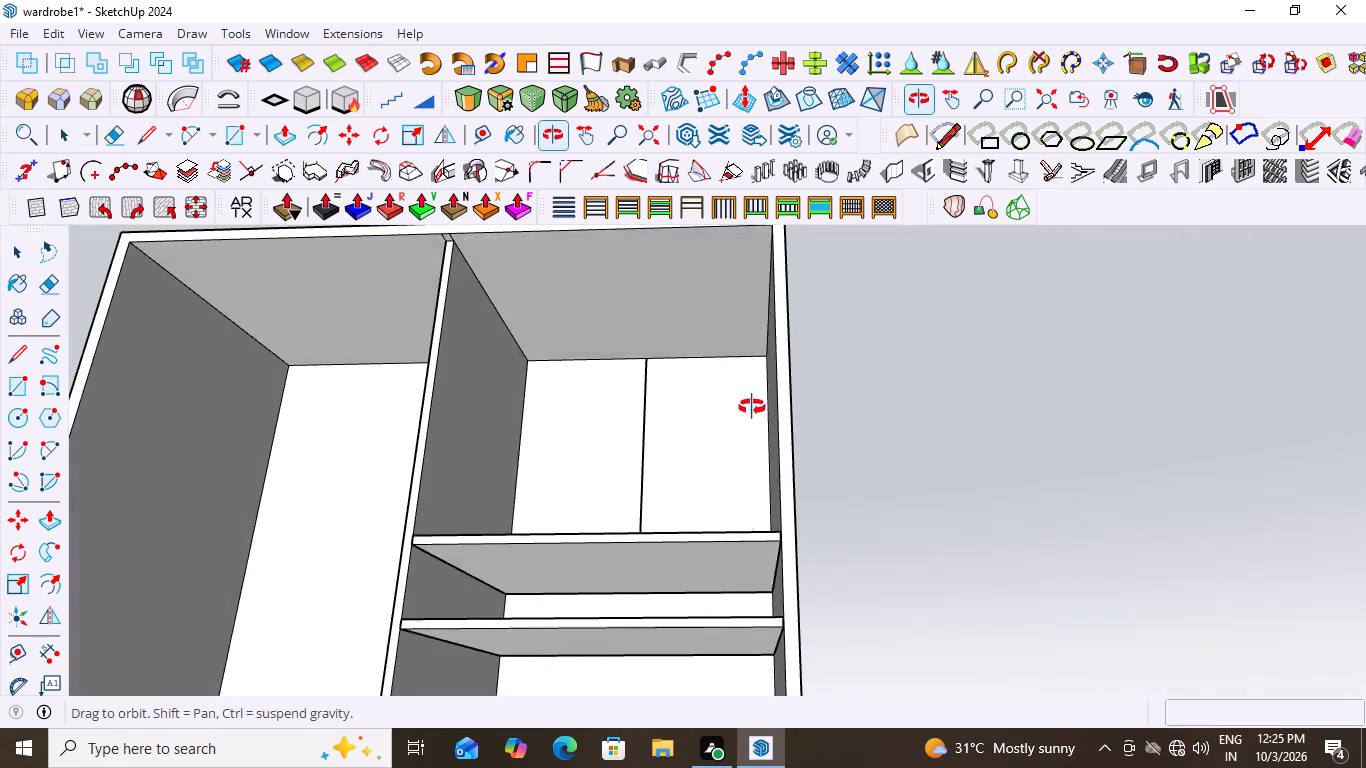
pyautogui.moveTo(752, 407); pyautogui.dragTo(800, 579, button='middle')
pyautogui.moveTo(686, 494); pyautogui.dragTo(603, 537, button='middle')
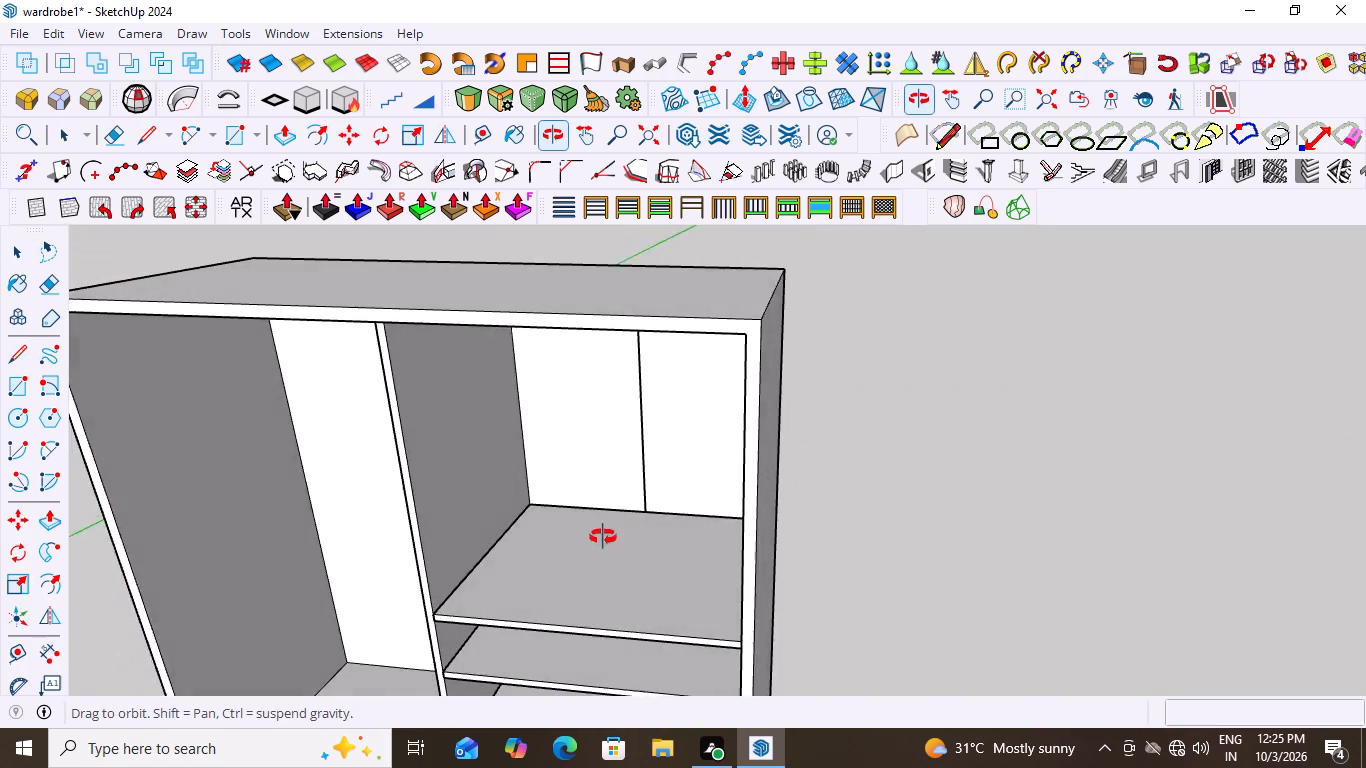
pyautogui.moveTo(603, 537); pyautogui.dragTo(713, 430, button='middle')
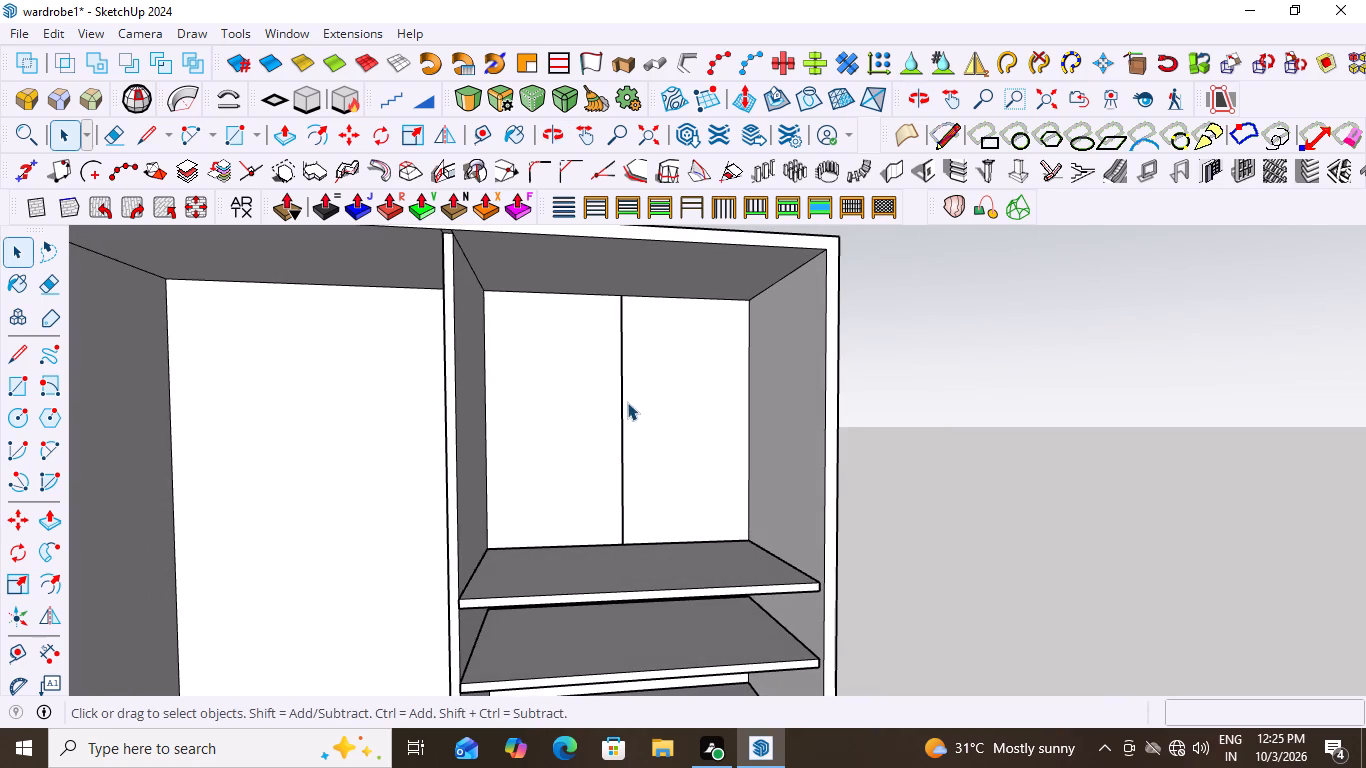
pyautogui.click(622, 407)
pyautogui.press('m')
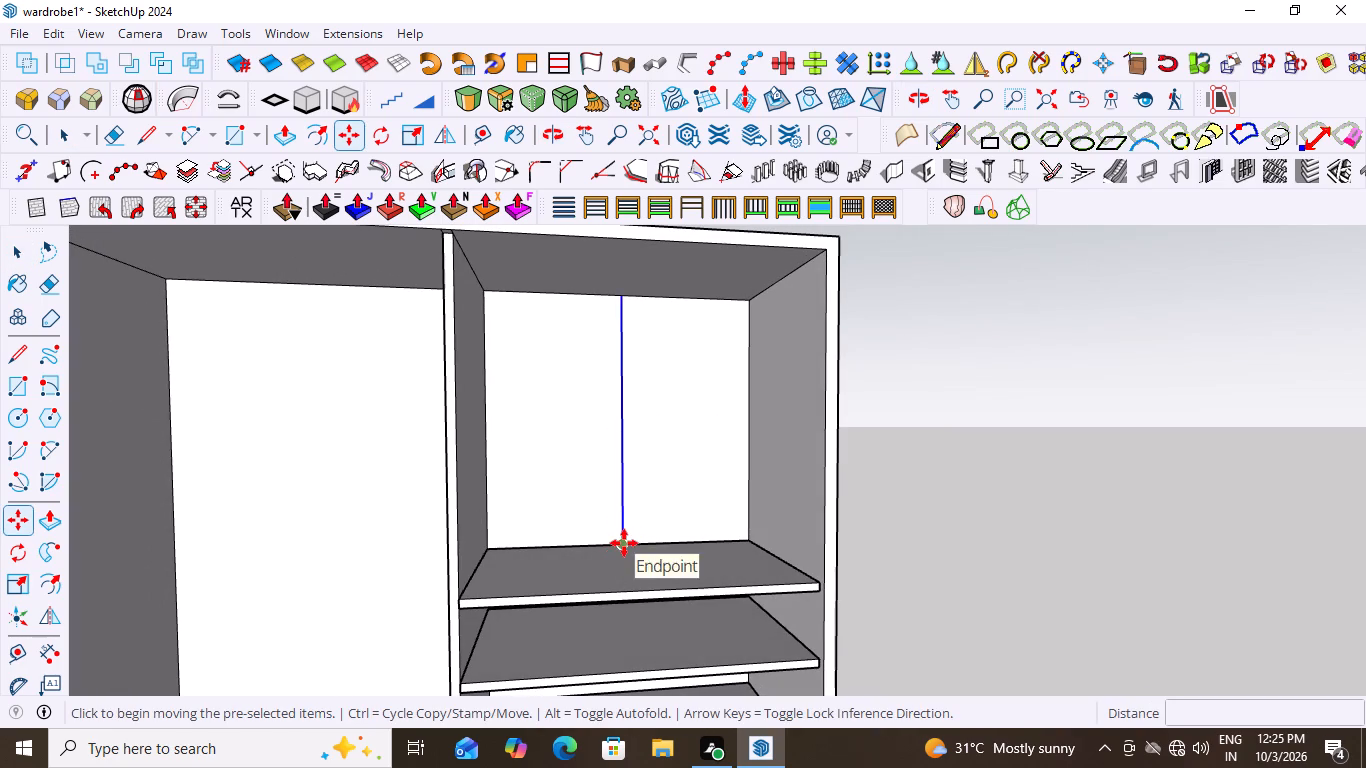
pyautogui.click(624, 543)
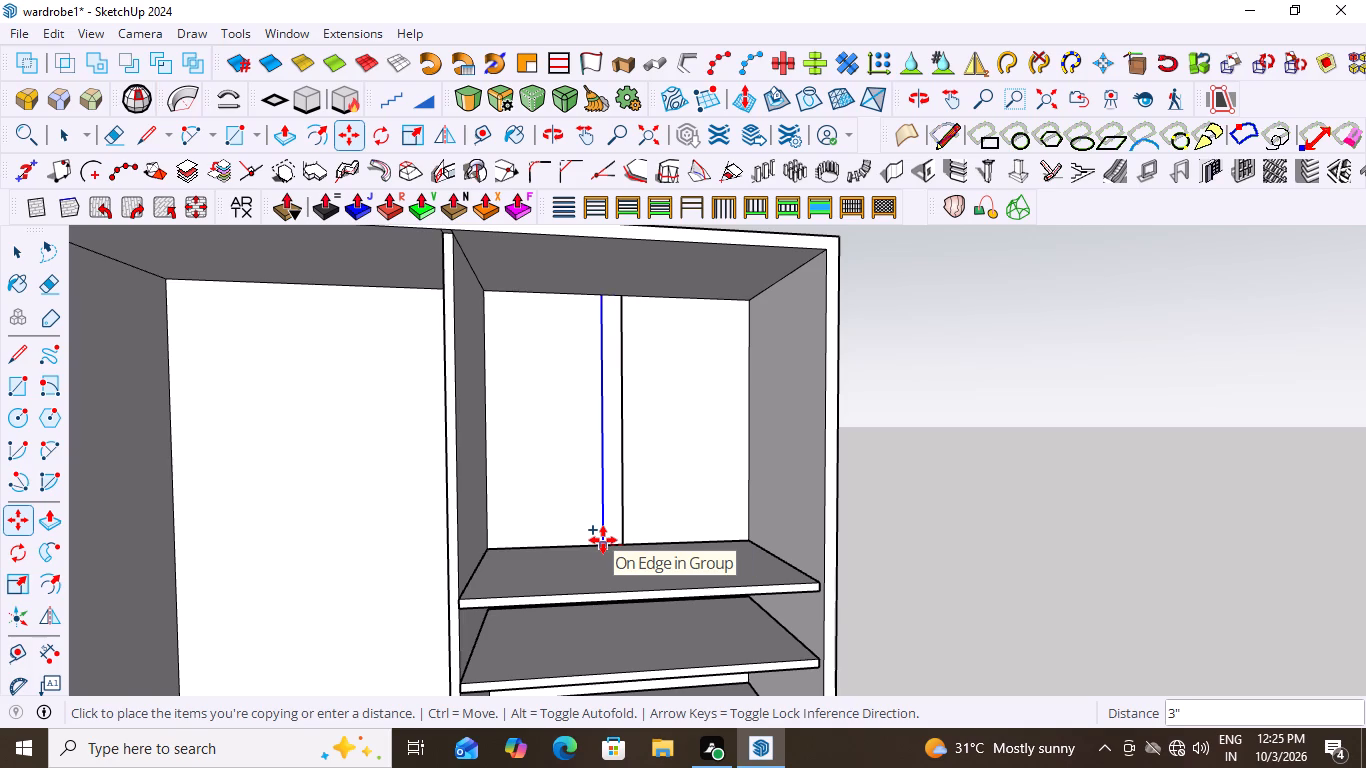
pyautogui.write('.5')
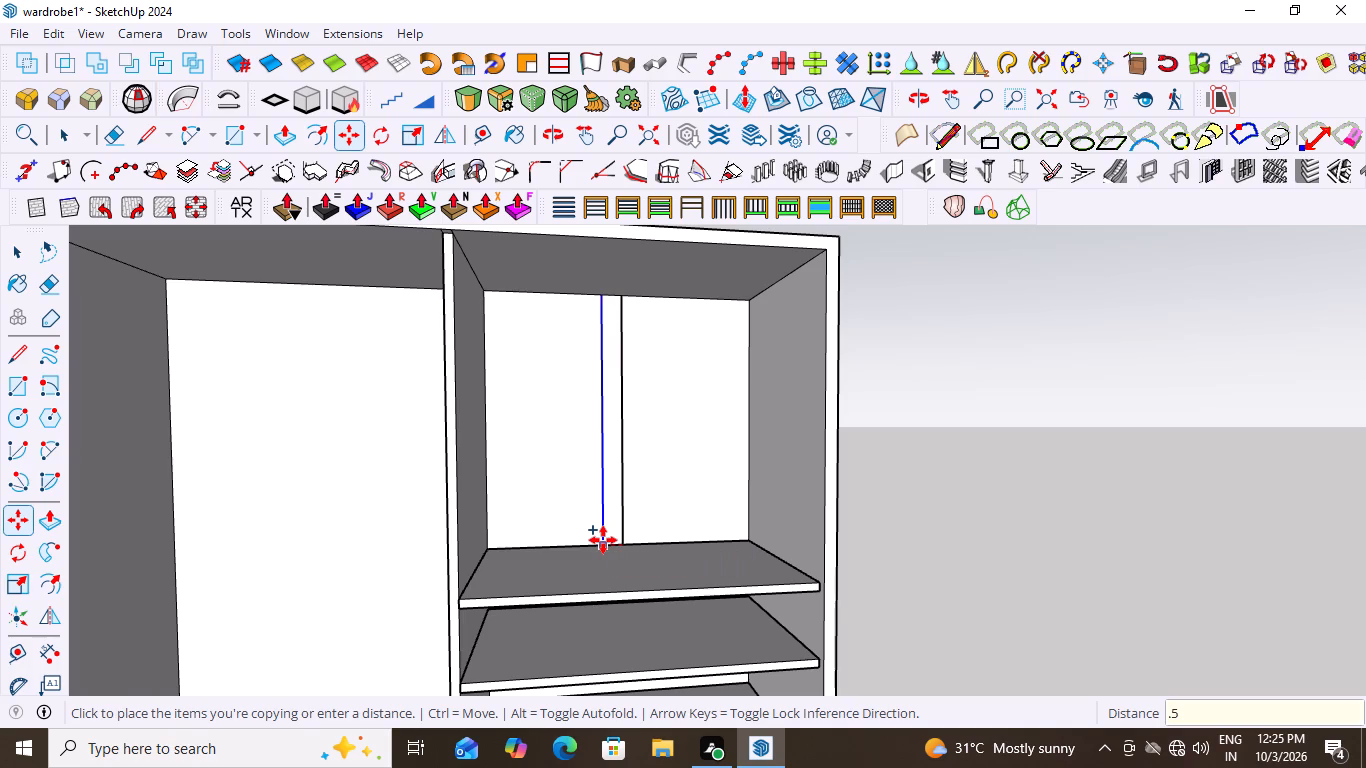
pyautogui.hotkey('shift', '"')
pyautogui.press('Return')
# Copy the offset line 1" along the top shelf's back edge, toward the right side panel.
pyautogui.scroll(3, 649, 561)
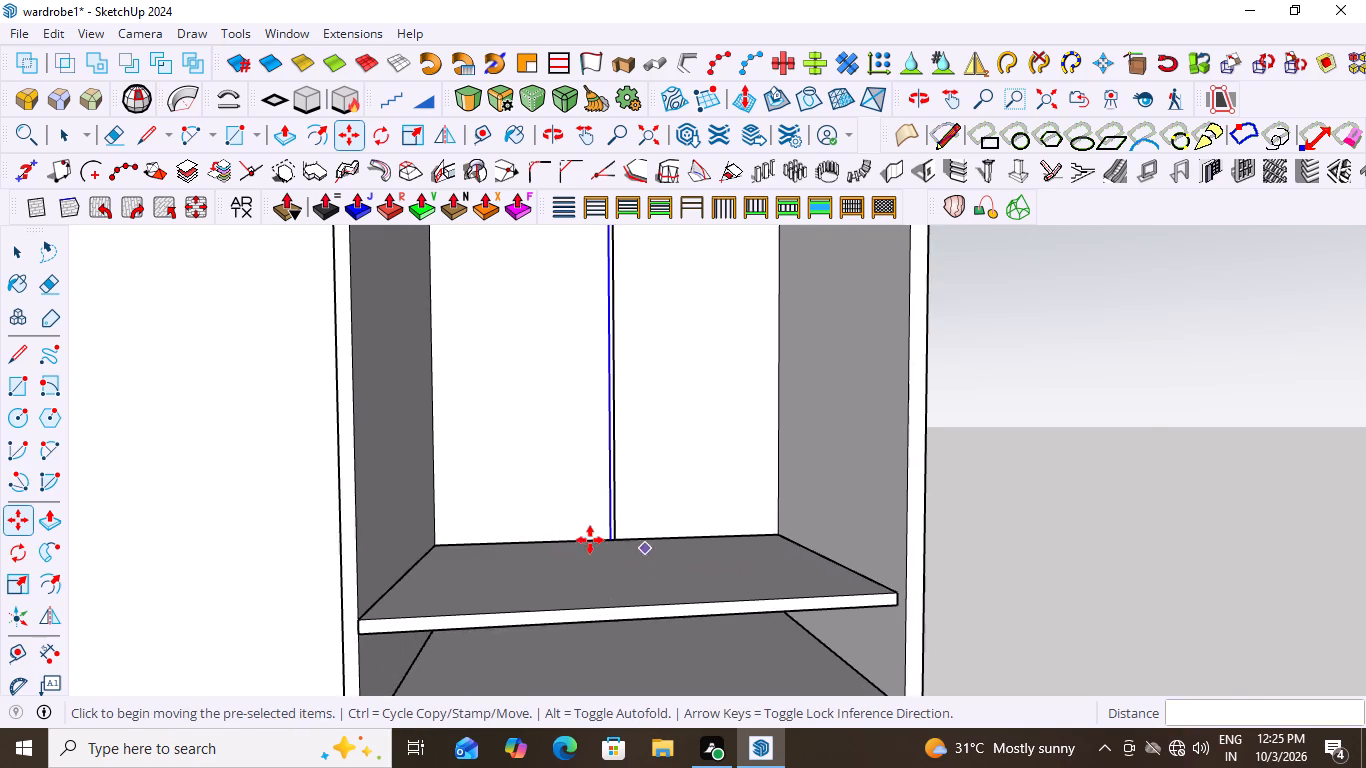
pyautogui.scroll(11, 585, 535)
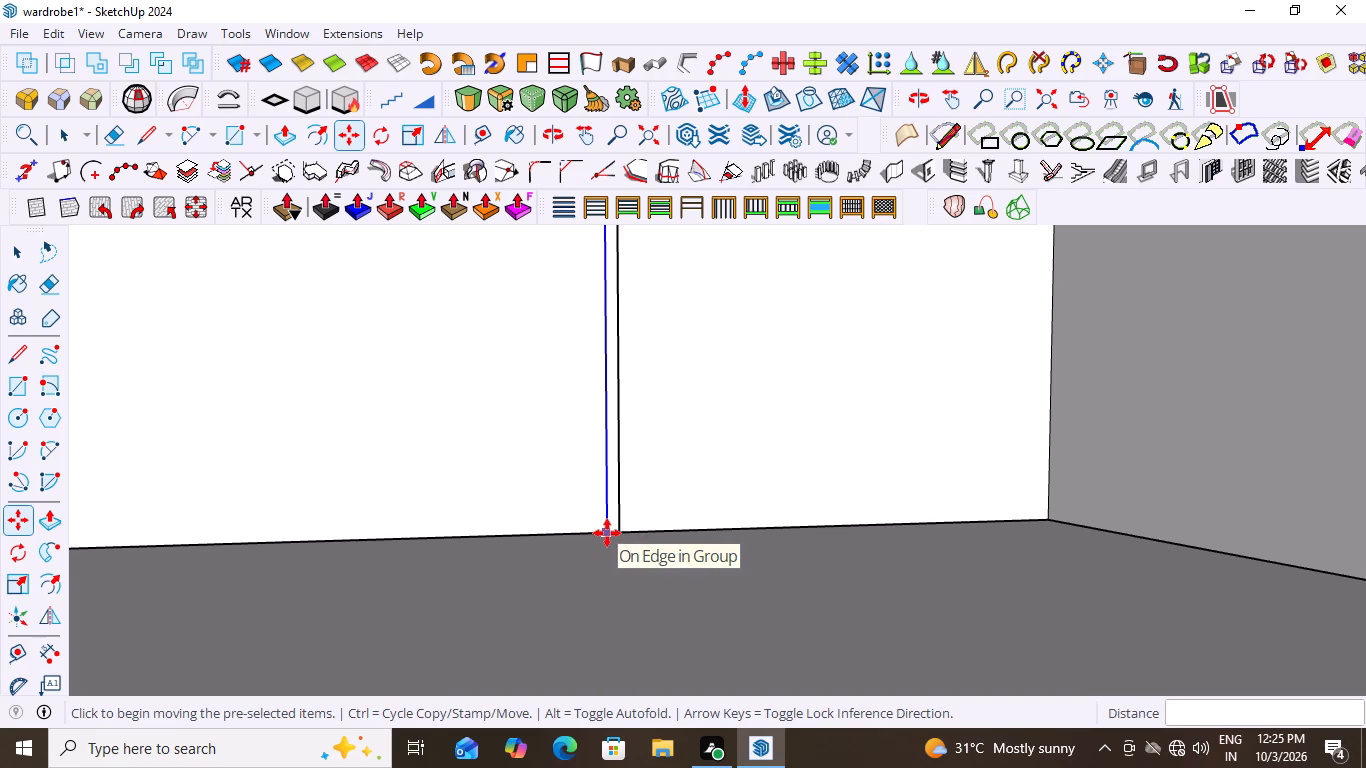
pyautogui.click(606, 530)
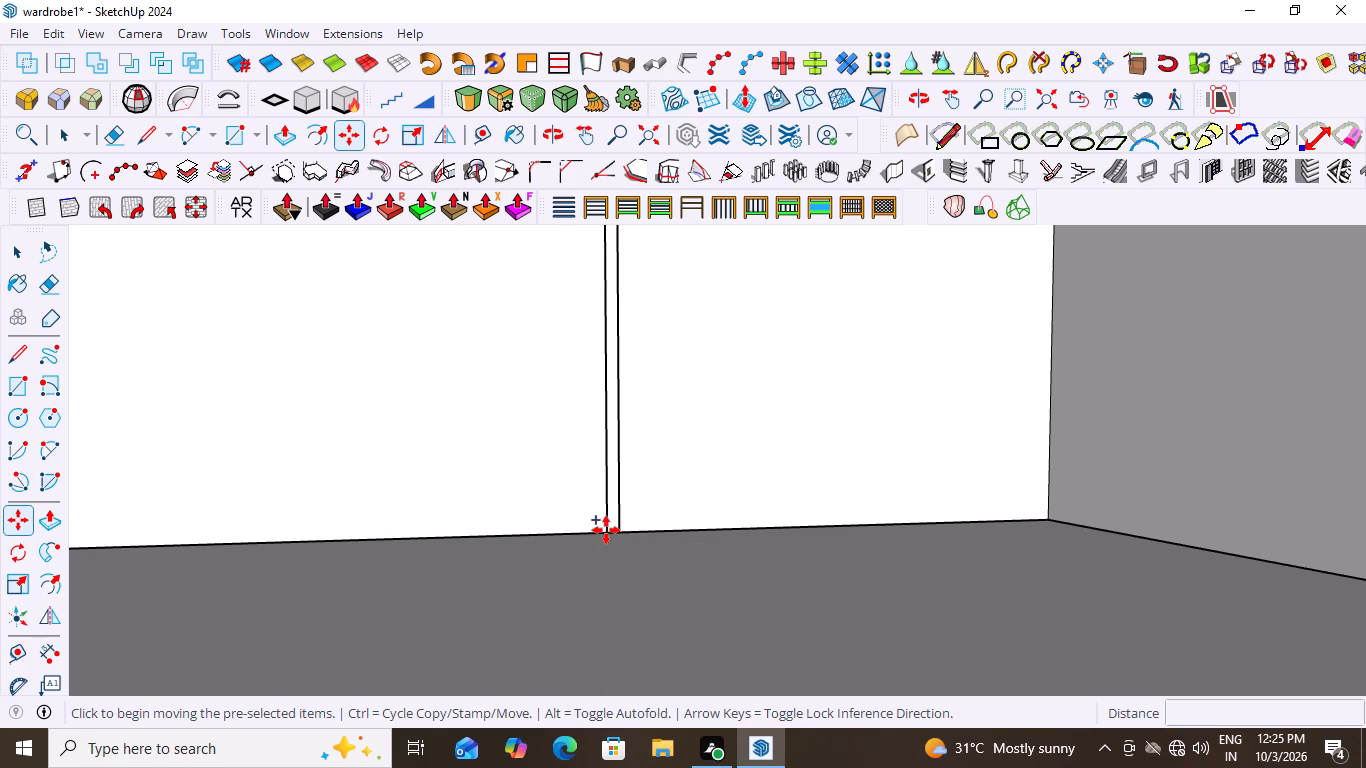
pyautogui.press('1')
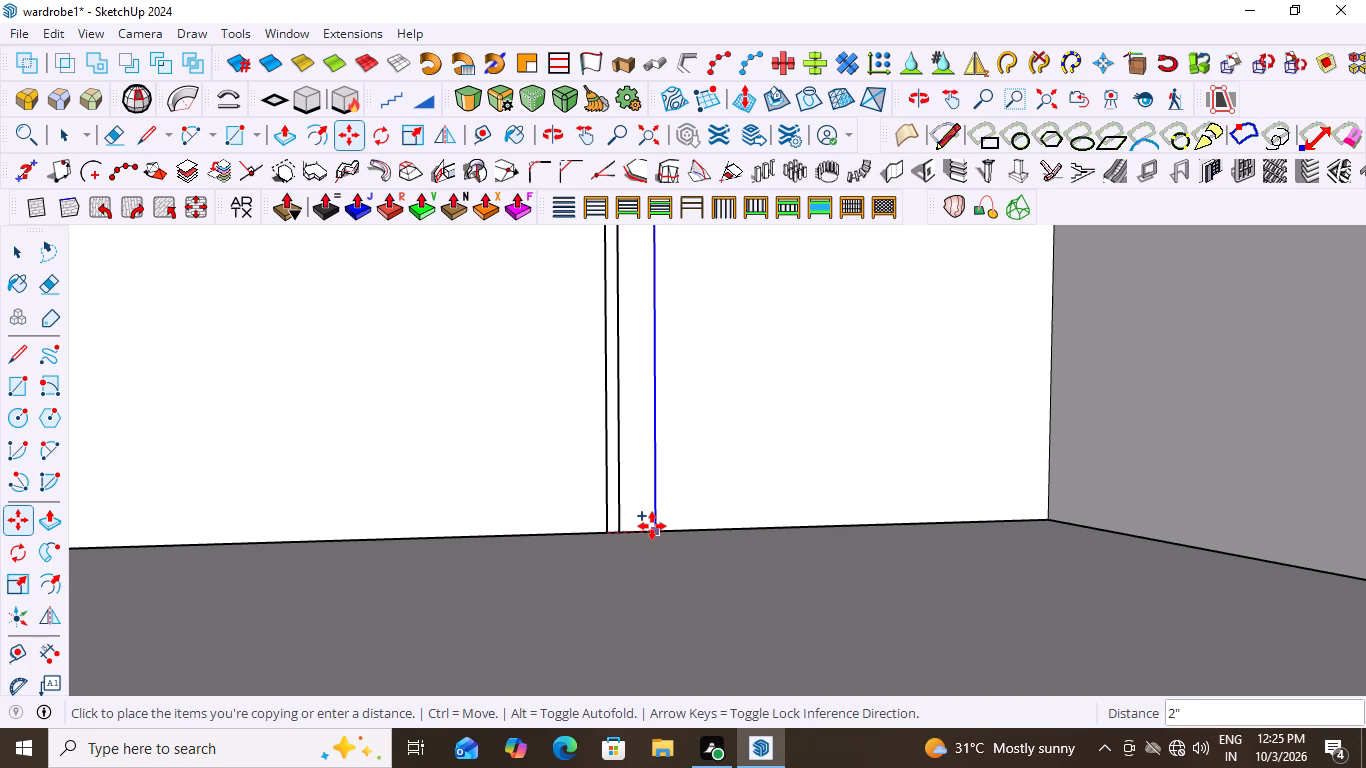
pyautogui.hotkey('shift', '"')
pyautogui.press('Return')
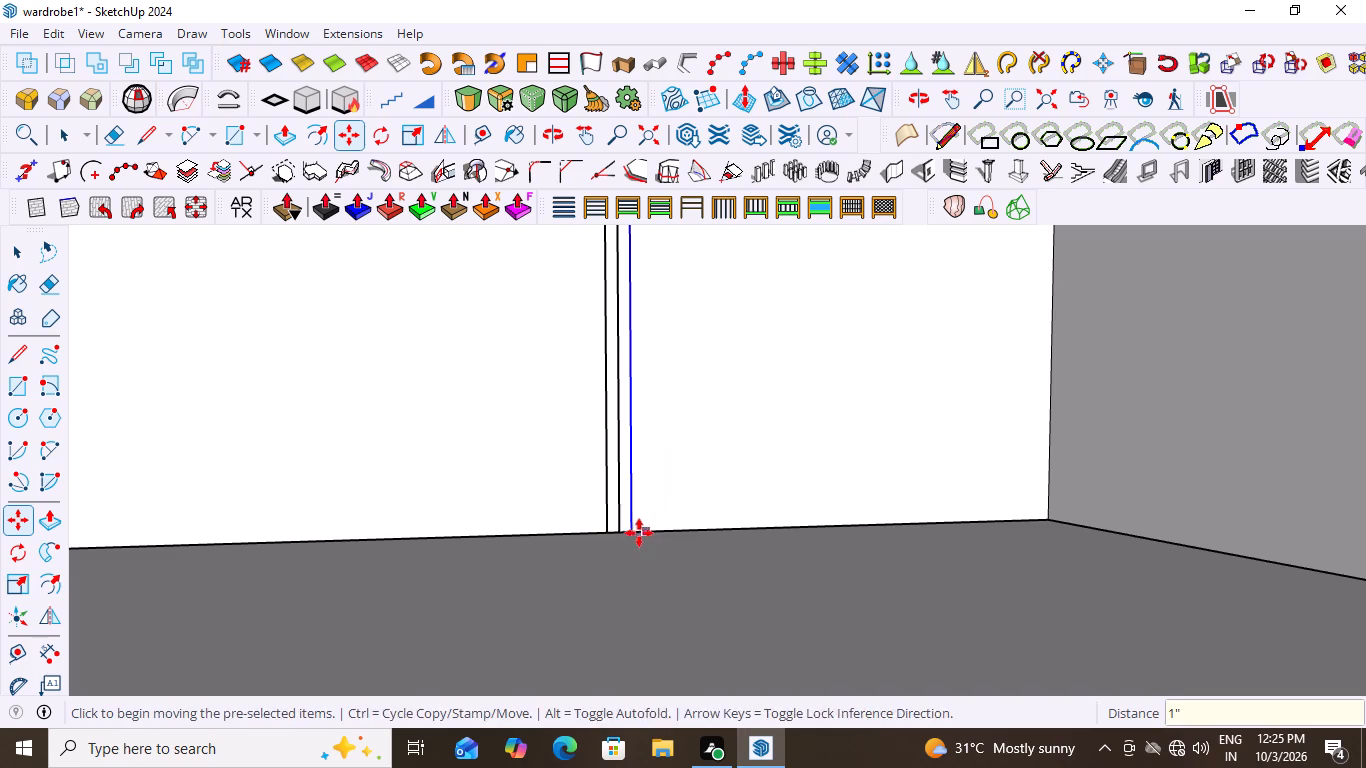
# Delete the original centre line between the two offset lines.
pyautogui.press('space')
pyautogui.click(619, 523)
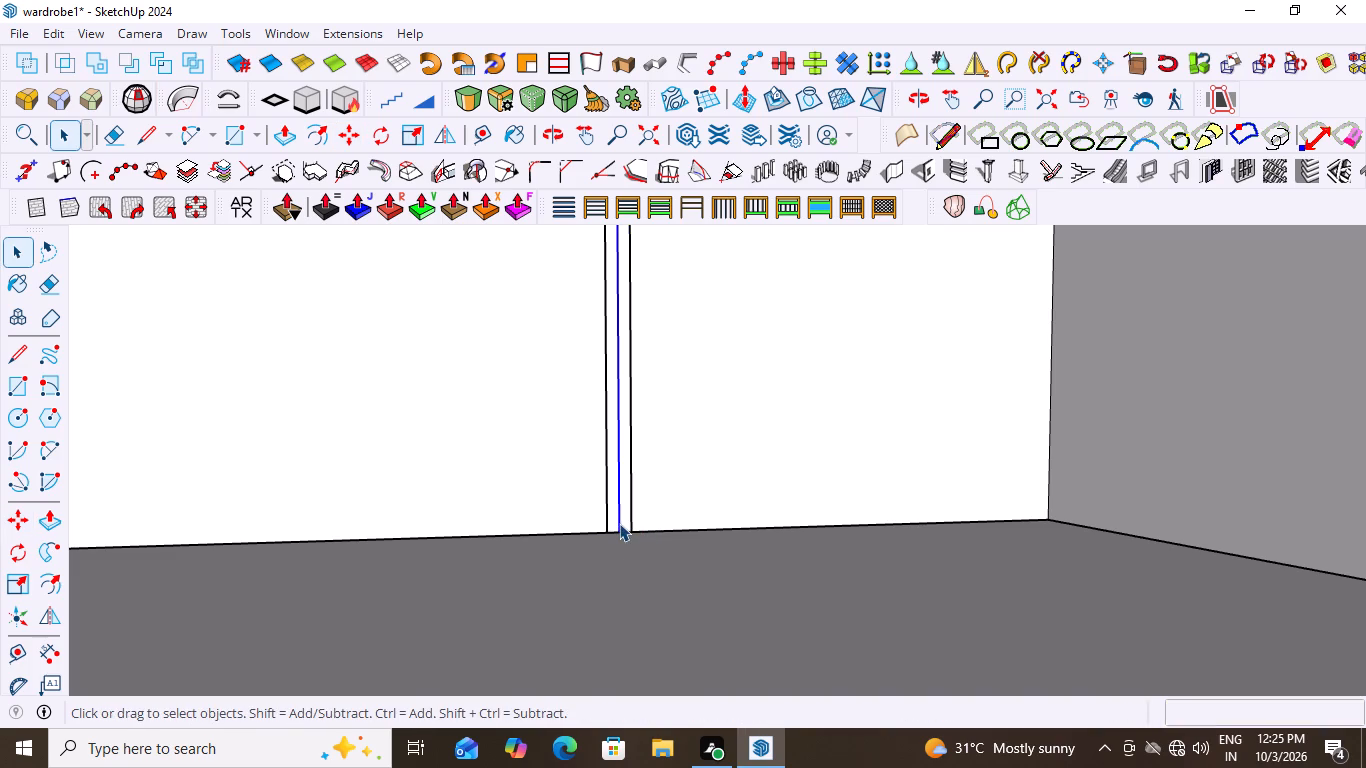
pyautogui.press('Delete')
# Inside the wardrobe group, draw a 3' 2" by 1" rectangle between the two divider lines on the upper right compartment's back face.
pyautogui.doubleClick(619, 521)
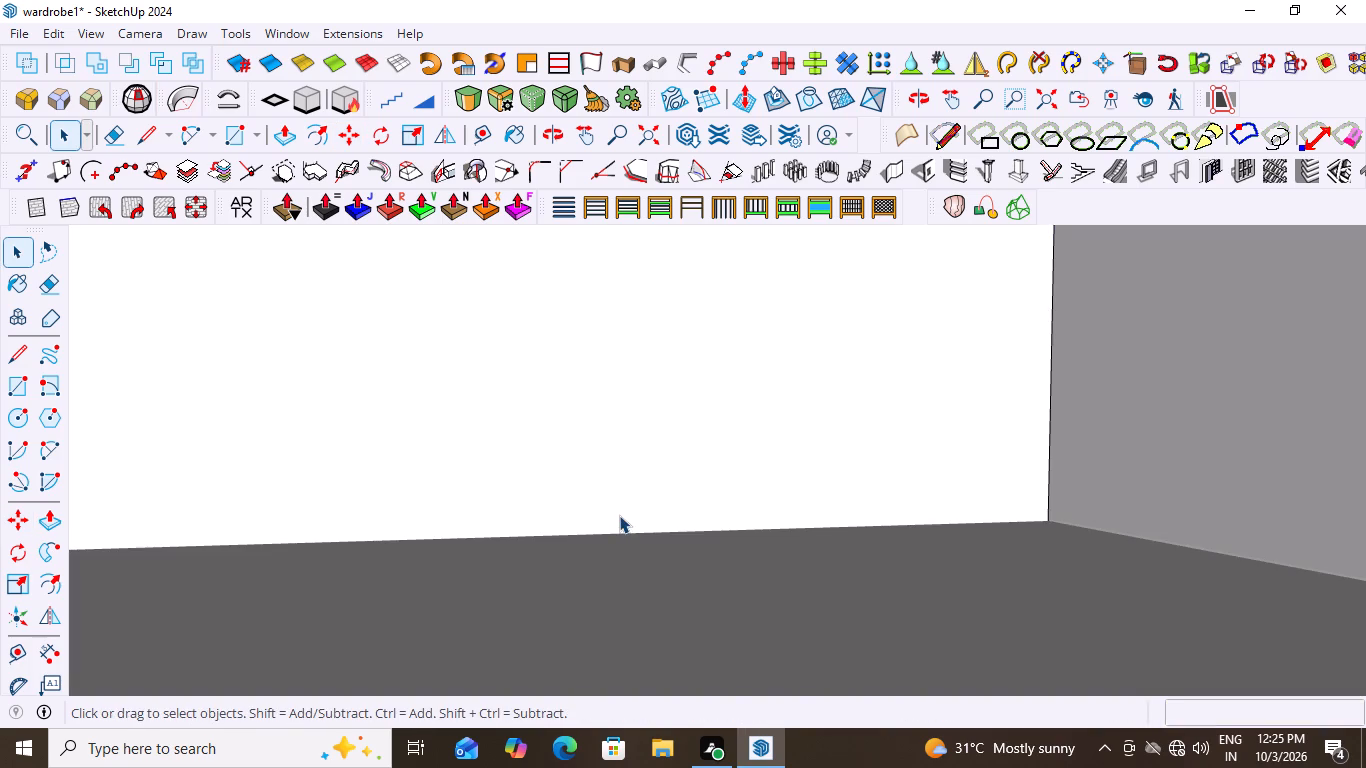
pyautogui.scroll(-10, 619, 515)
pyautogui.tripleClick(608, 489)
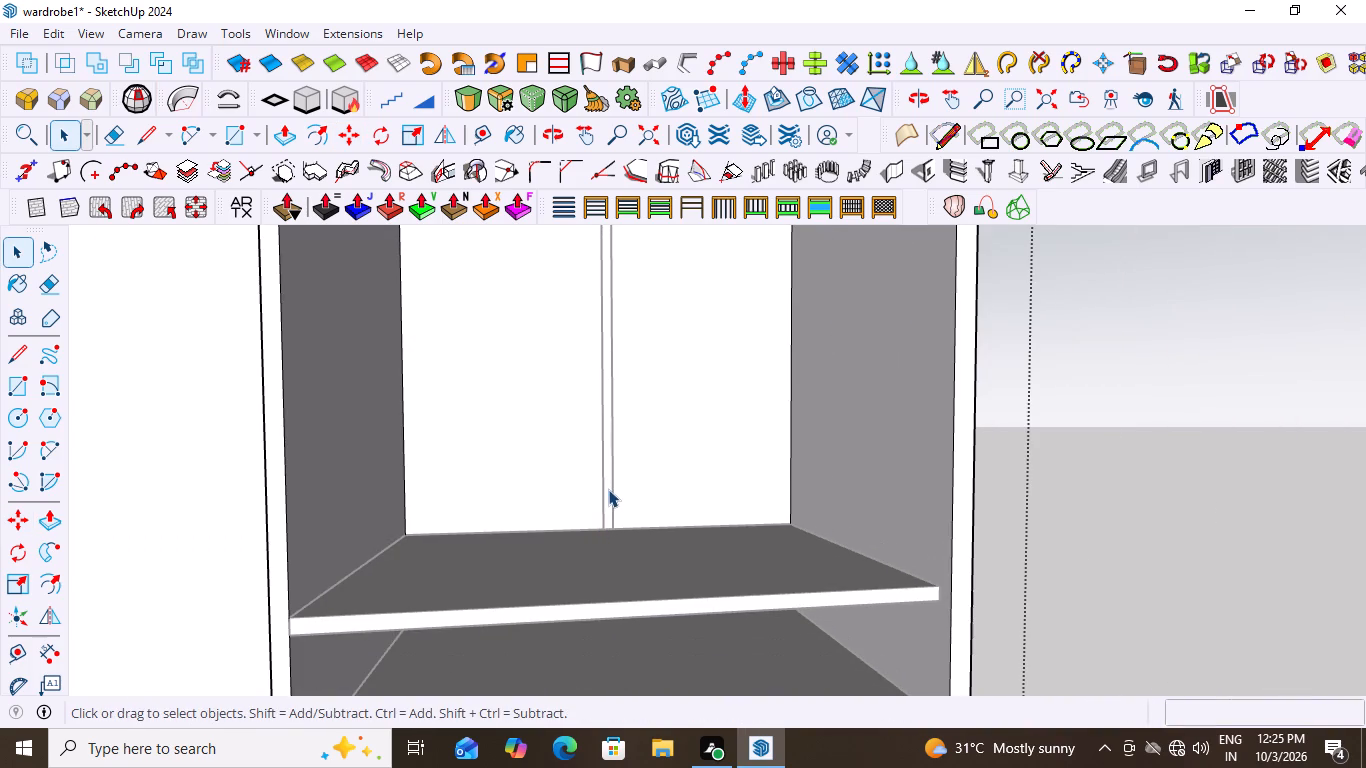
pyautogui.click(608, 489)
pyautogui.scroll(-7, 582, 523)
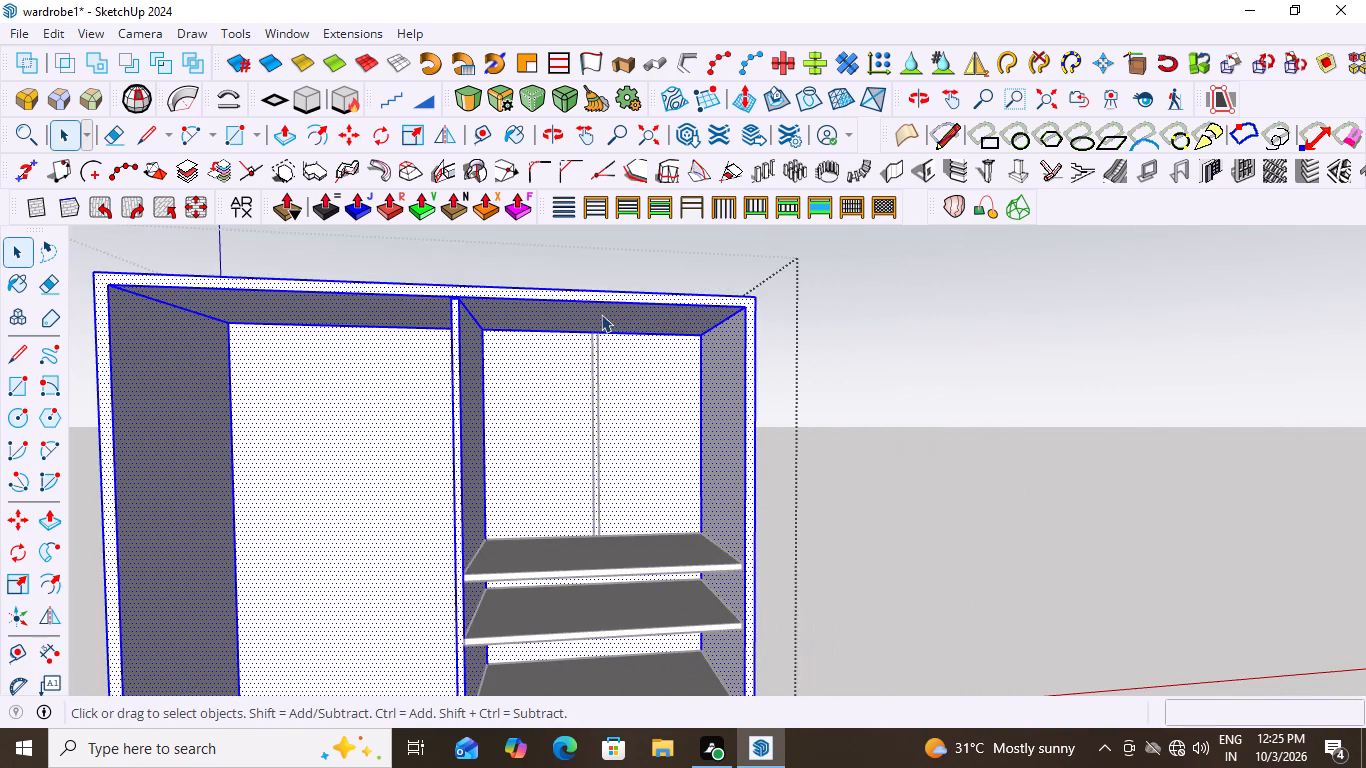
pyautogui.scroll(2, 651, 398)
pyautogui.tripleClick(651, 404)
pyautogui.tripleClick(651, 404)
pyautogui.doubleClick(651, 404)
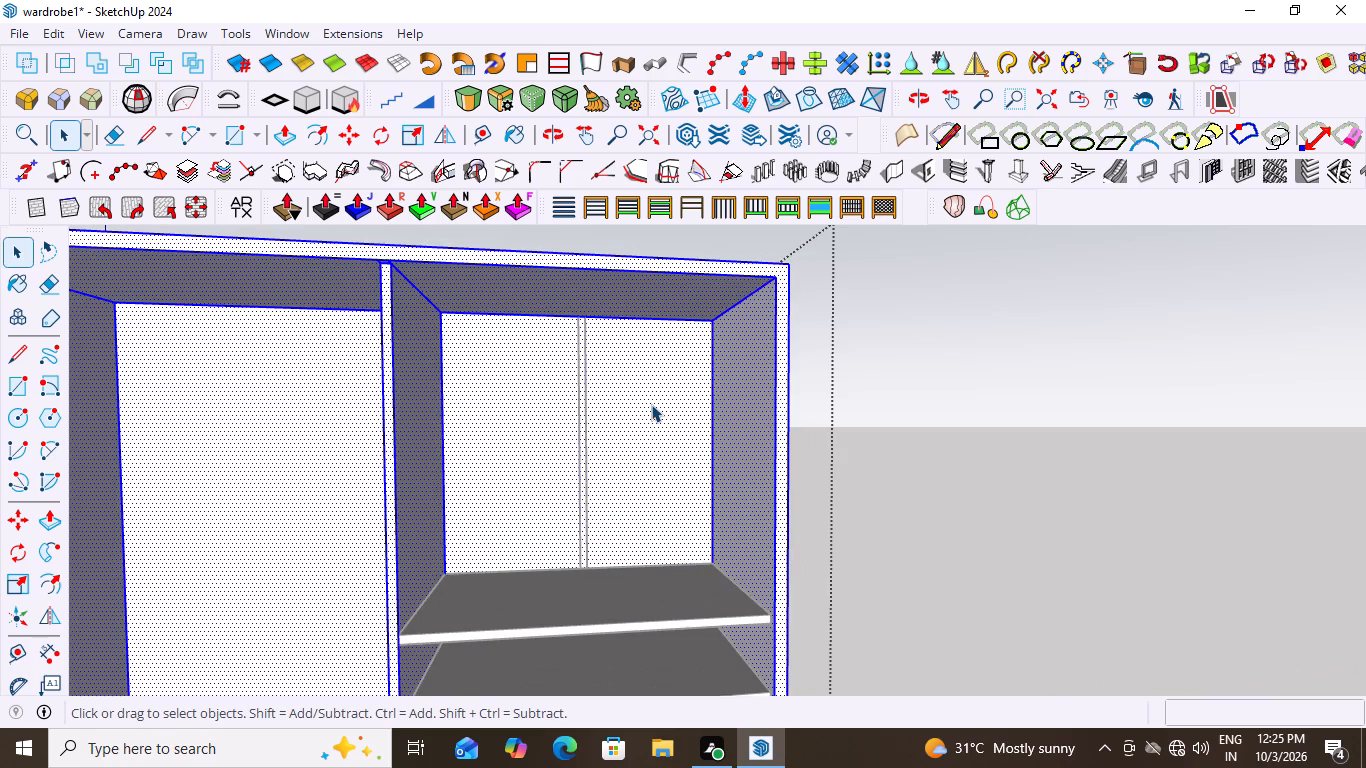
pyautogui.tripleClick(559, 425)
pyautogui.tripleClick(554, 424)
pyautogui.click(657, 406)
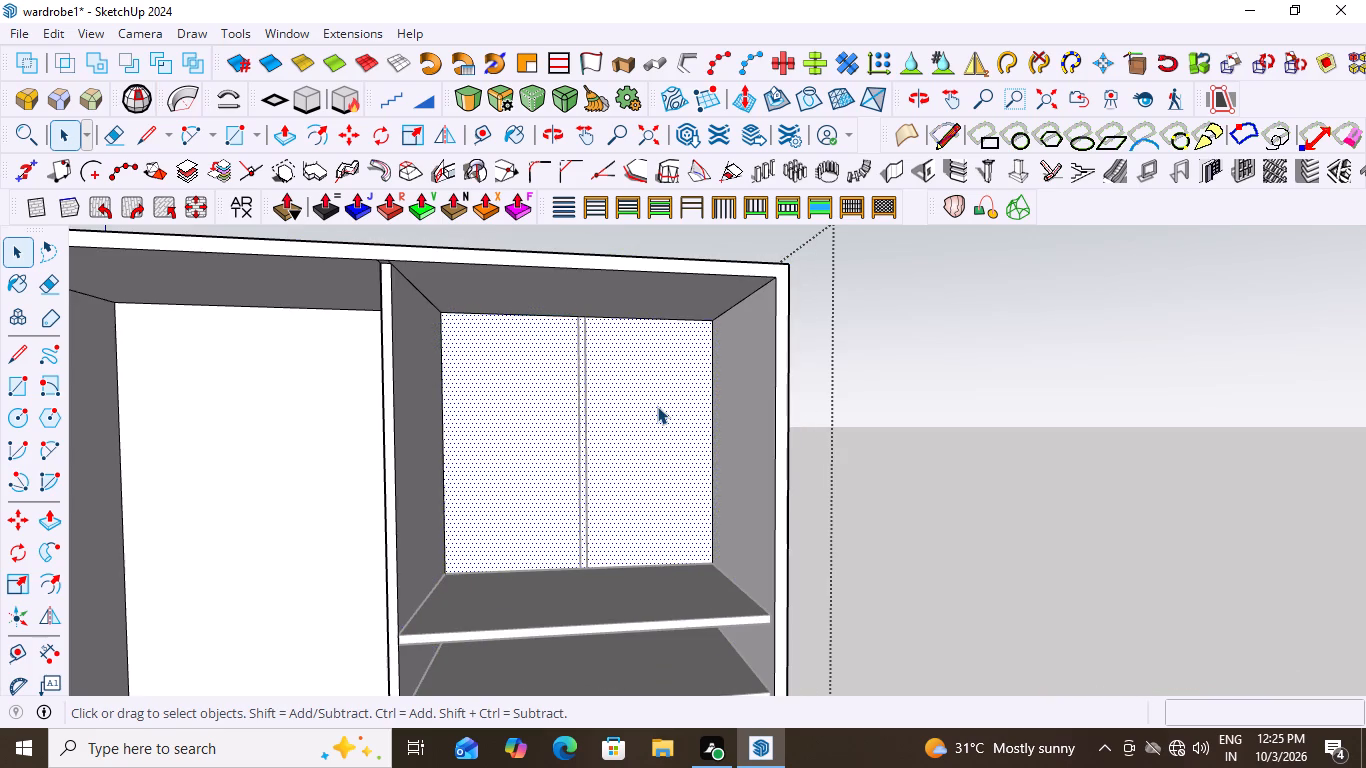
pyautogui.click(657, 406)
pyautogui.click(657, 406)
pyautogui.scroll(7, 560, 325)
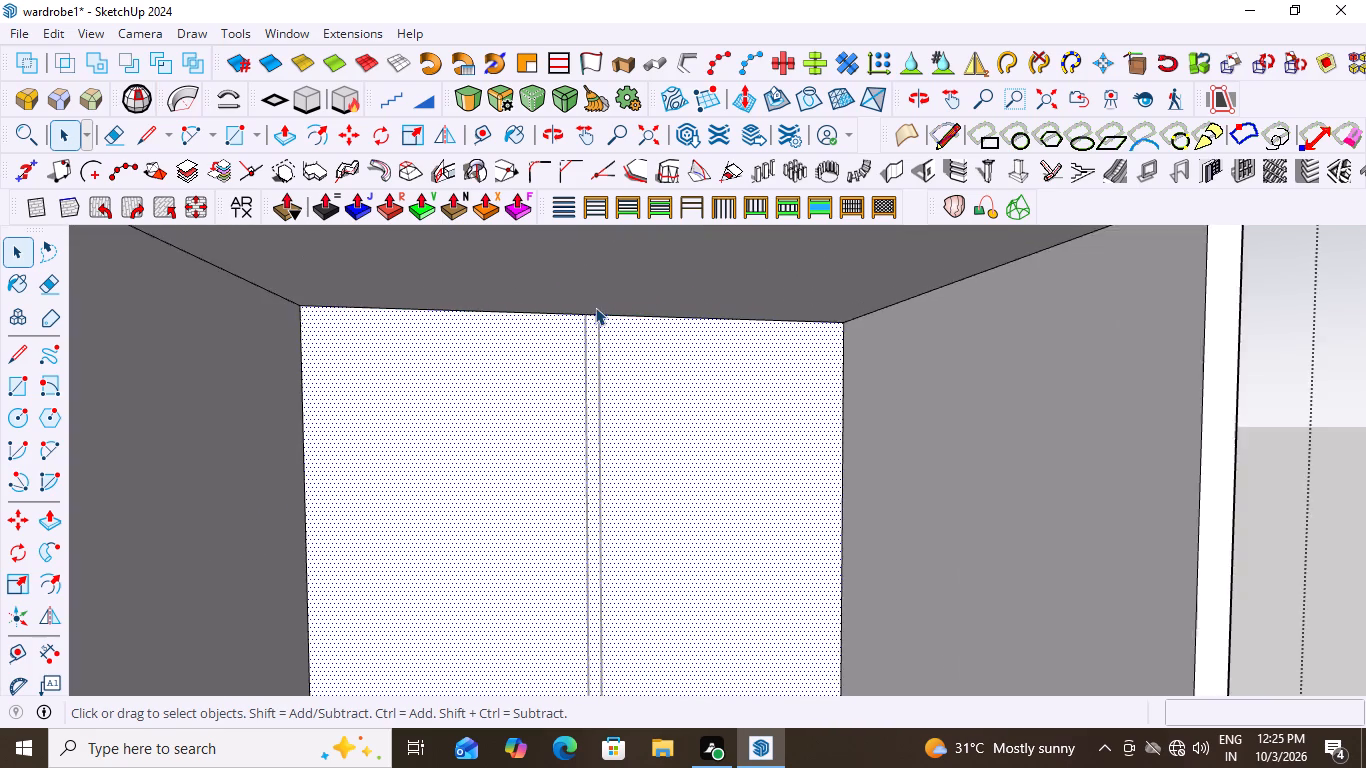
pyautogui.scroll(3, 595, 307)
pyautogui.press('r')
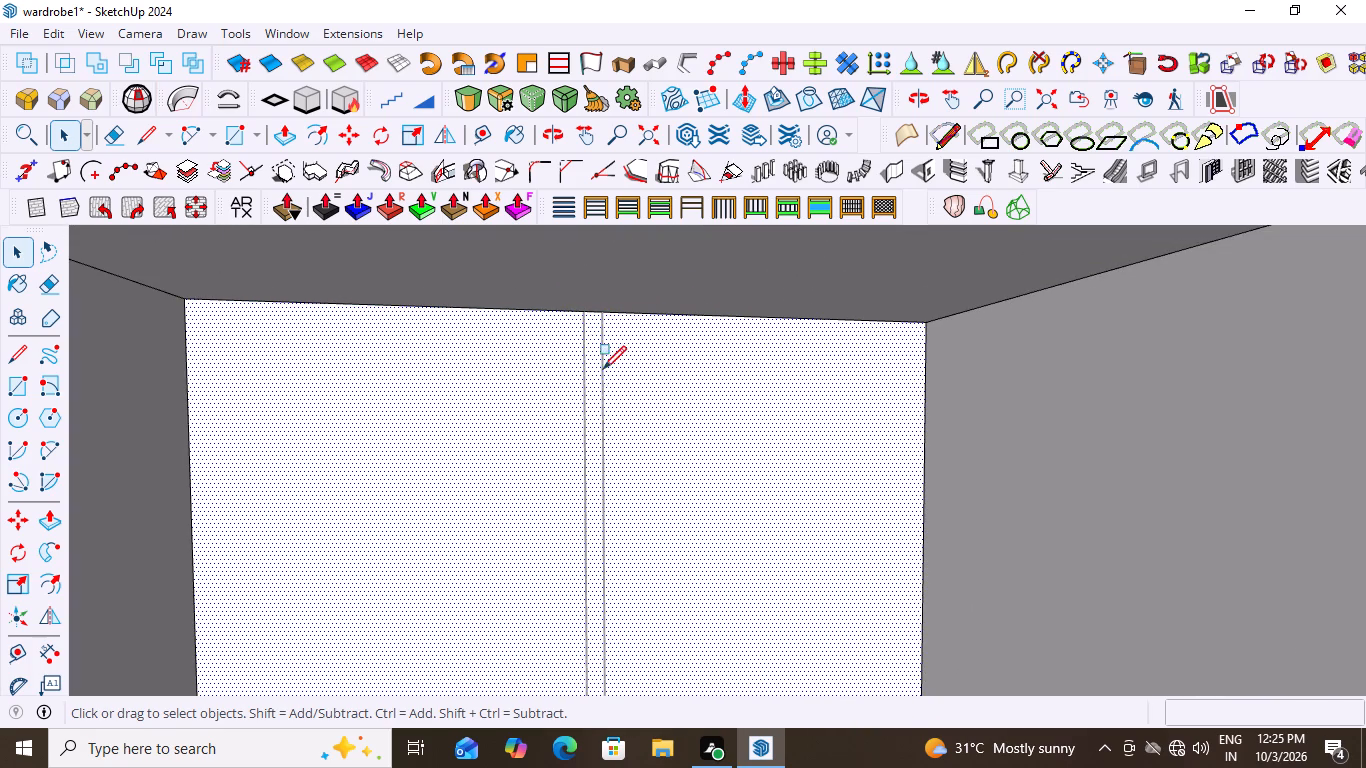
pyautogui.click(584, 313)
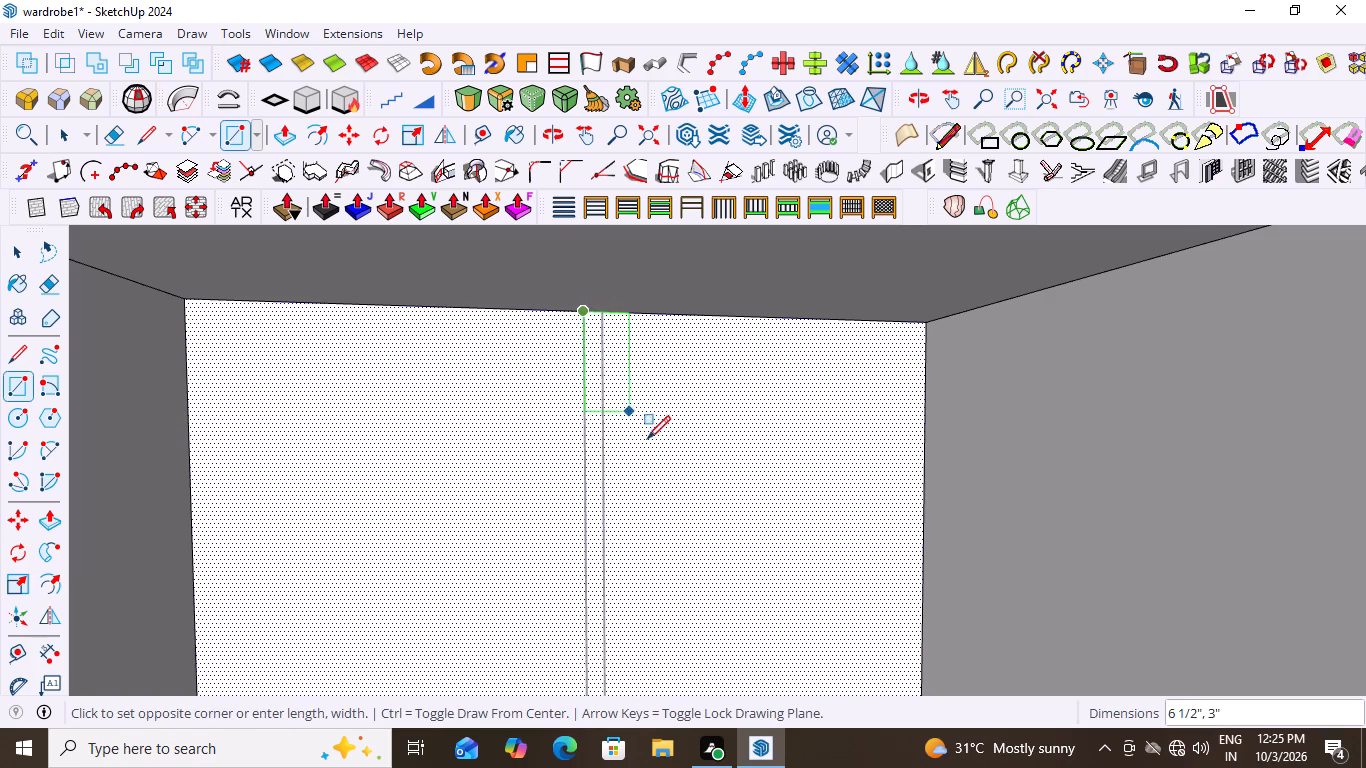
pyautogui.scroll(-10, 625, 422)
pyautogui.scroll(5, 599, 671)
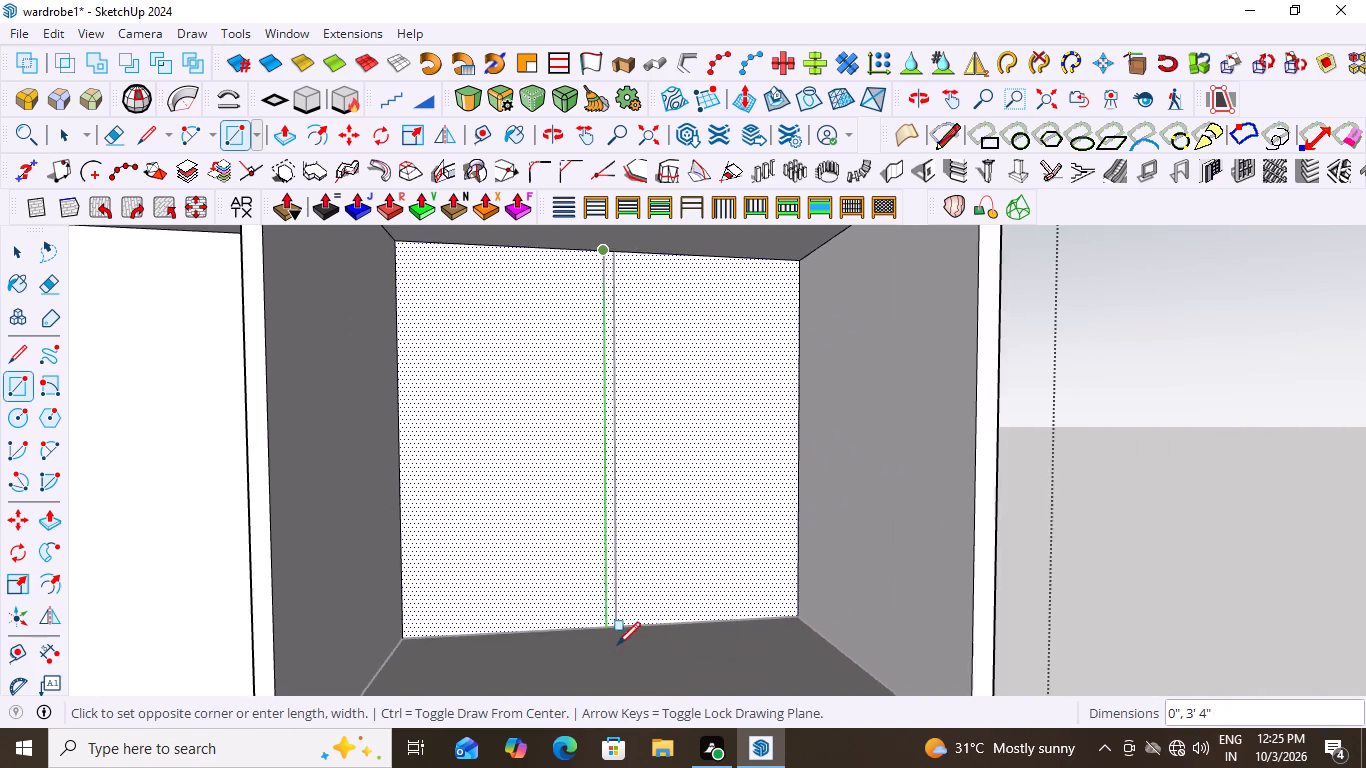
pyautogui.scroll(7, 617, 645)
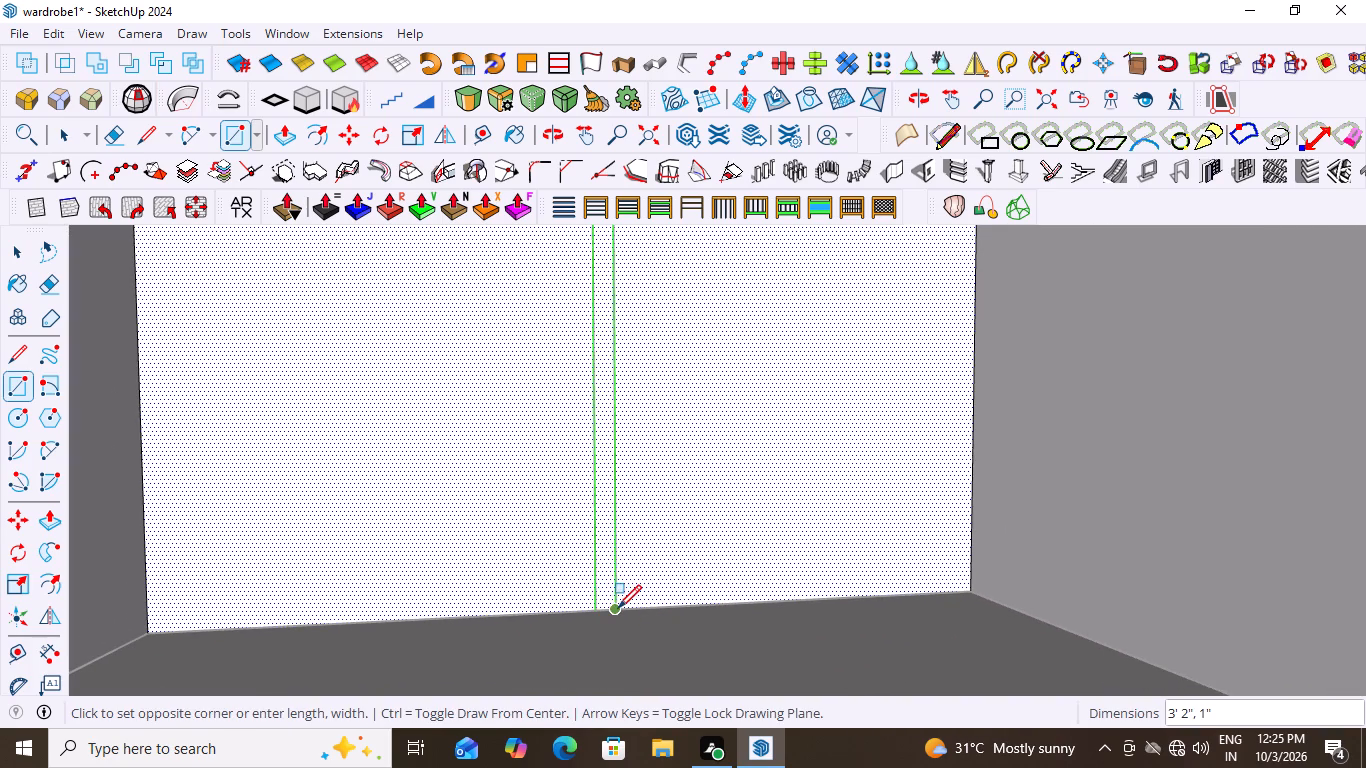
pyautogui.click(618, 608)
pyautogui.scroll(-11, 715, 553)
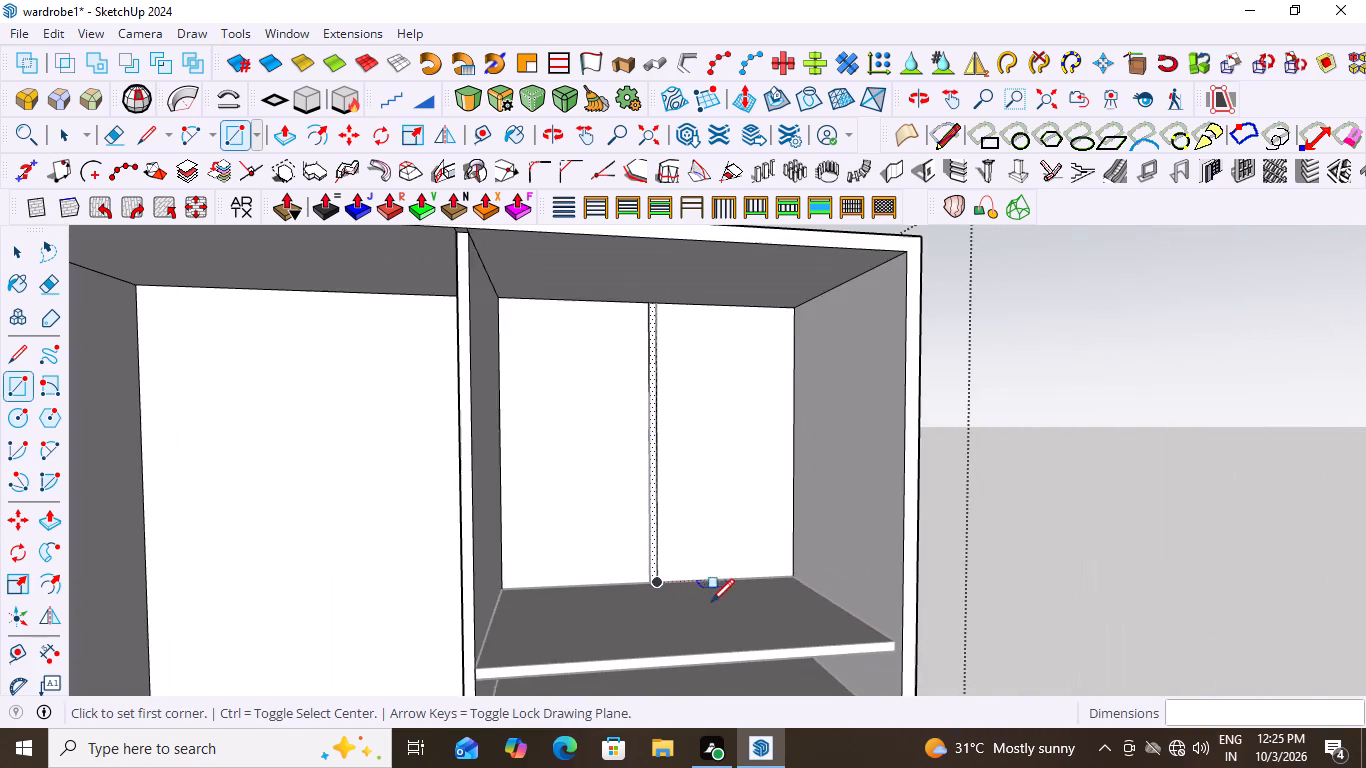
pyautogui.scroll(-2, 674, 598)
pyautogui.press('space')
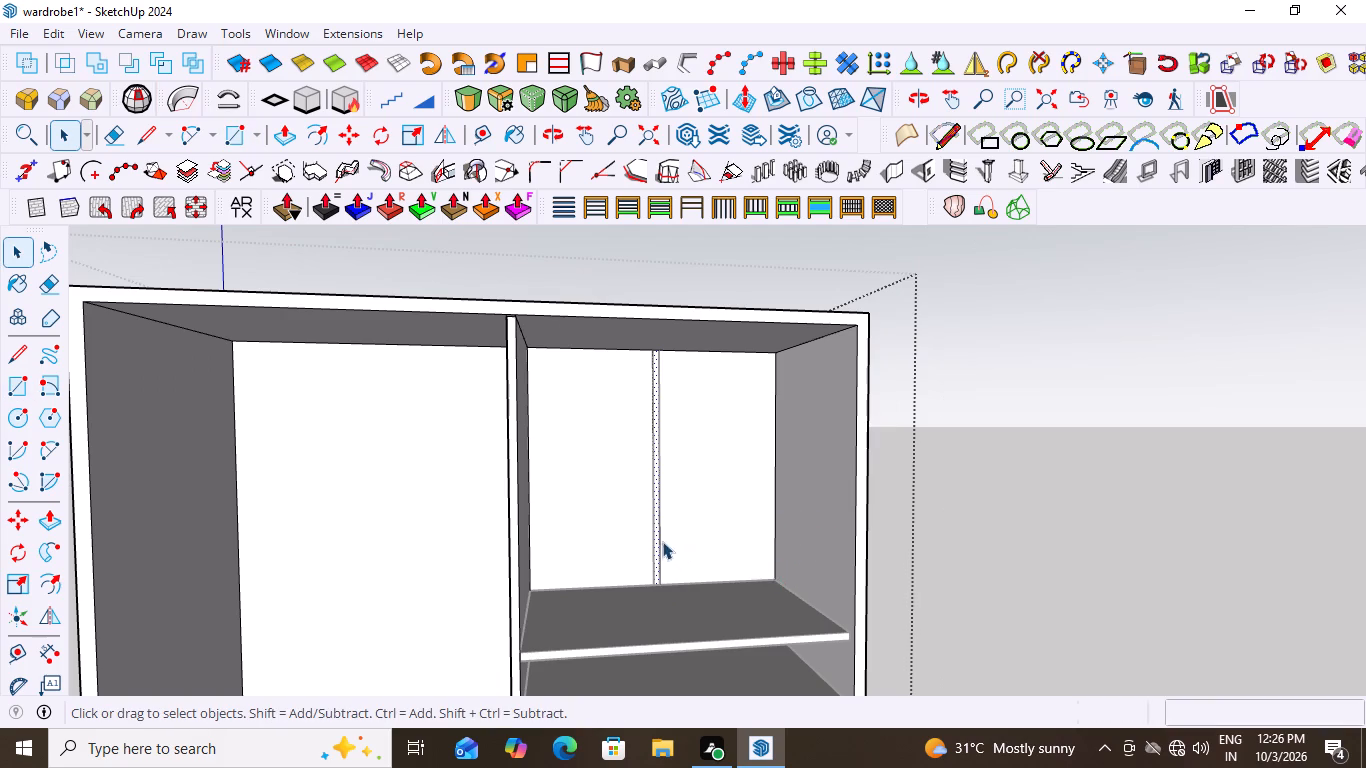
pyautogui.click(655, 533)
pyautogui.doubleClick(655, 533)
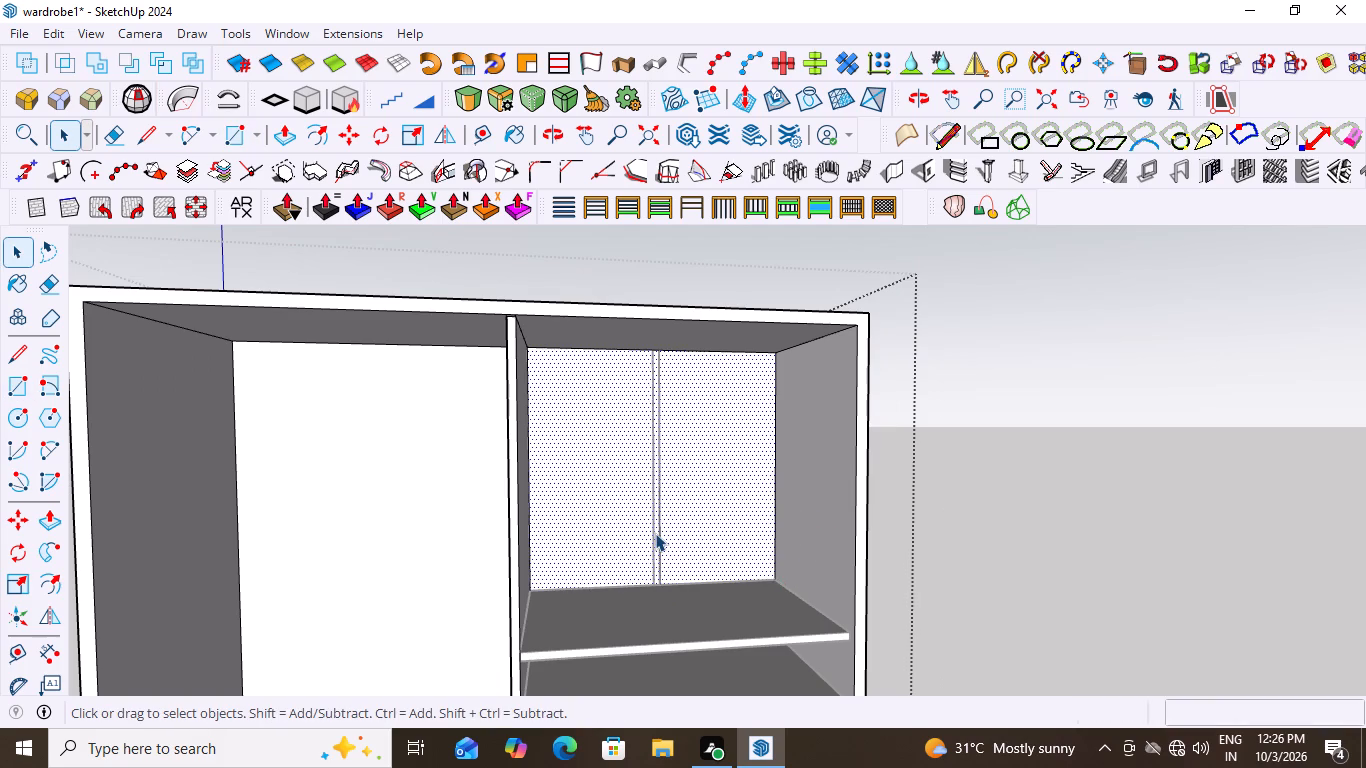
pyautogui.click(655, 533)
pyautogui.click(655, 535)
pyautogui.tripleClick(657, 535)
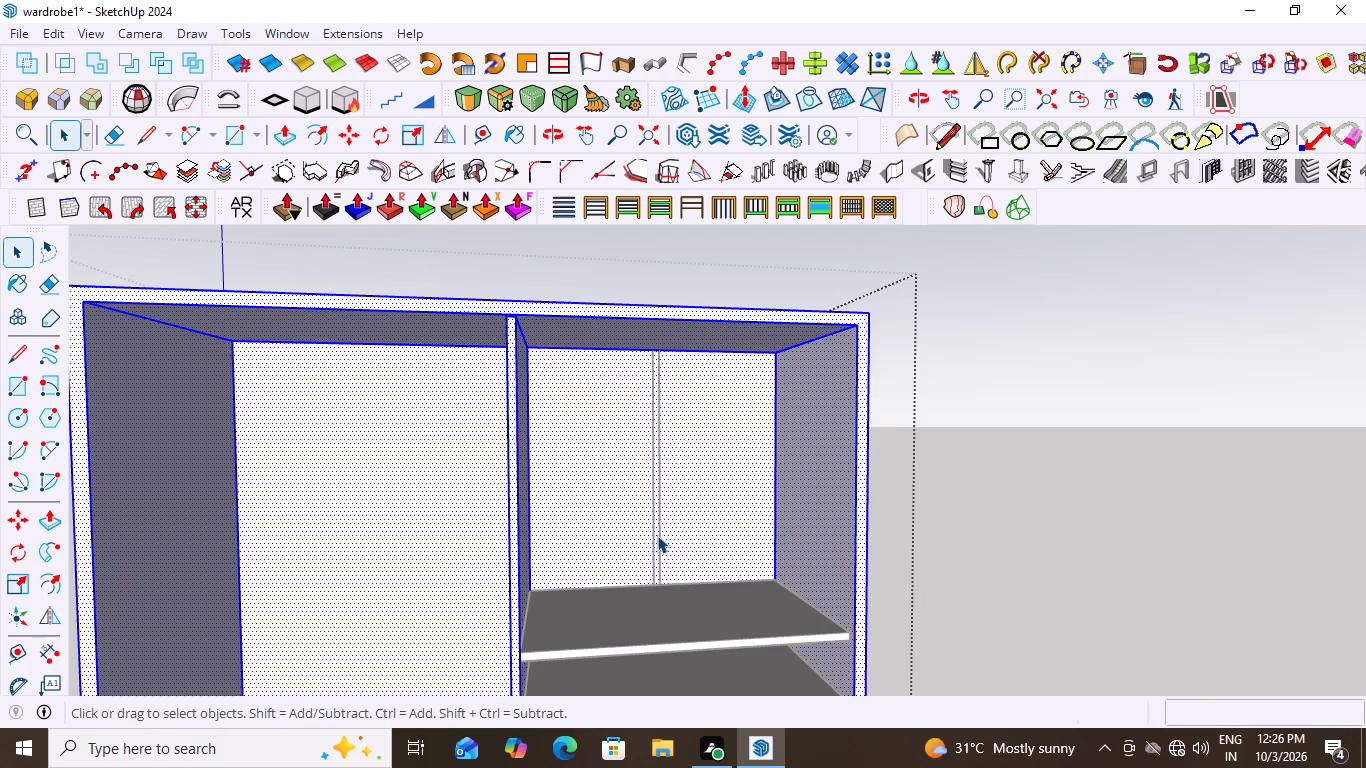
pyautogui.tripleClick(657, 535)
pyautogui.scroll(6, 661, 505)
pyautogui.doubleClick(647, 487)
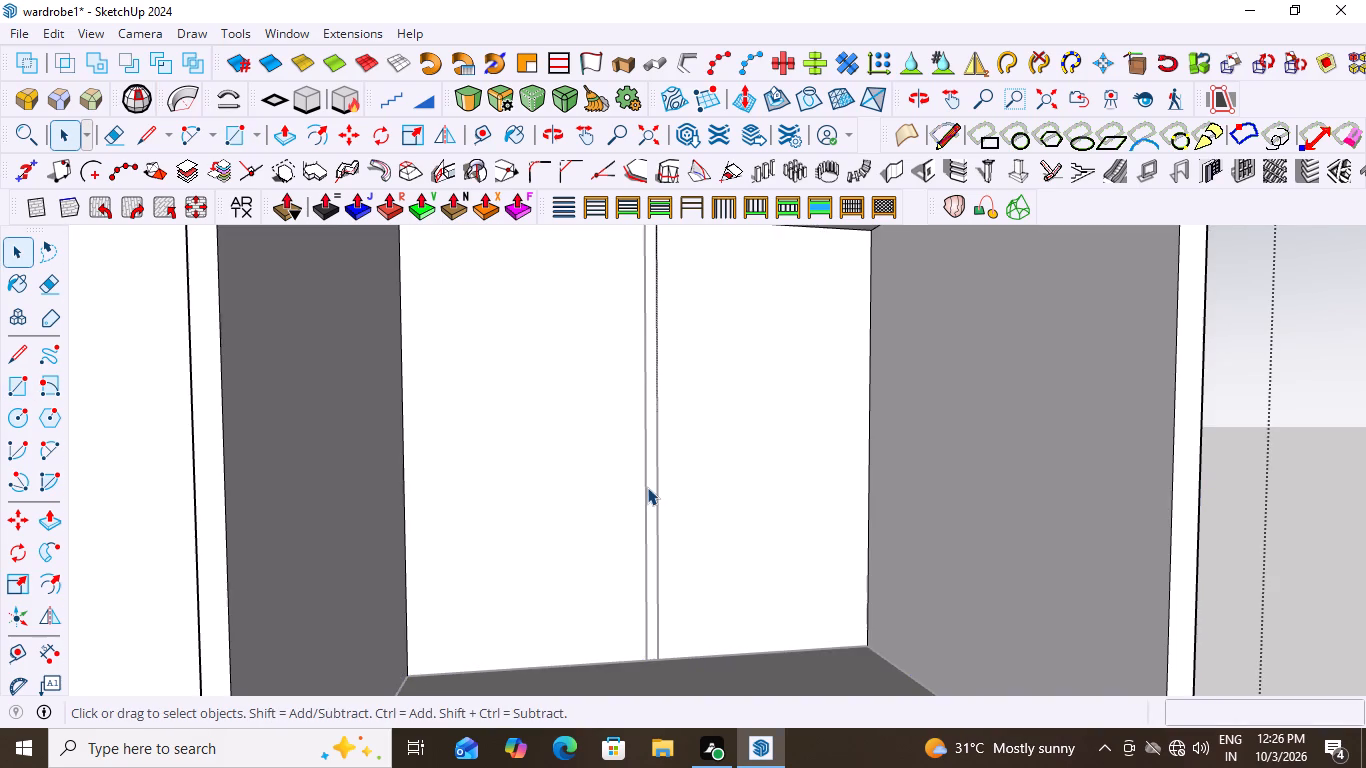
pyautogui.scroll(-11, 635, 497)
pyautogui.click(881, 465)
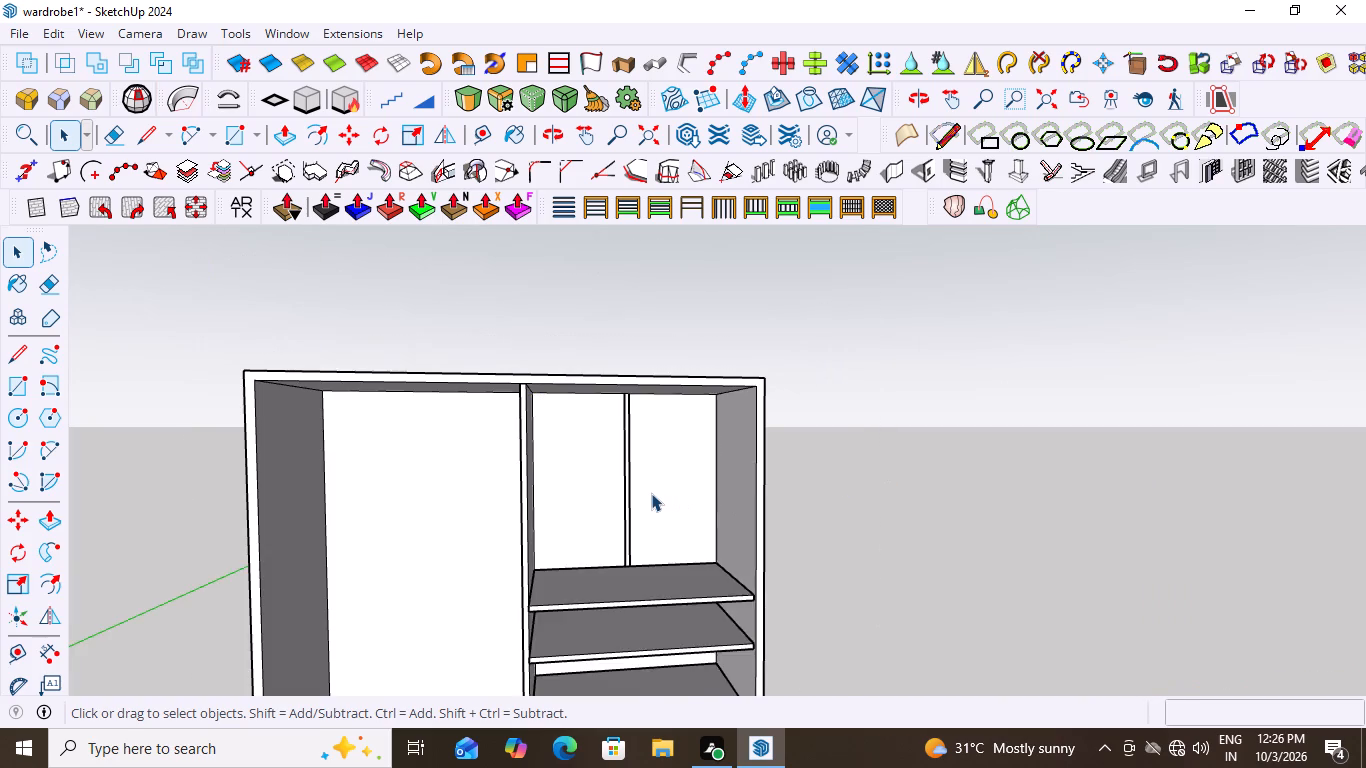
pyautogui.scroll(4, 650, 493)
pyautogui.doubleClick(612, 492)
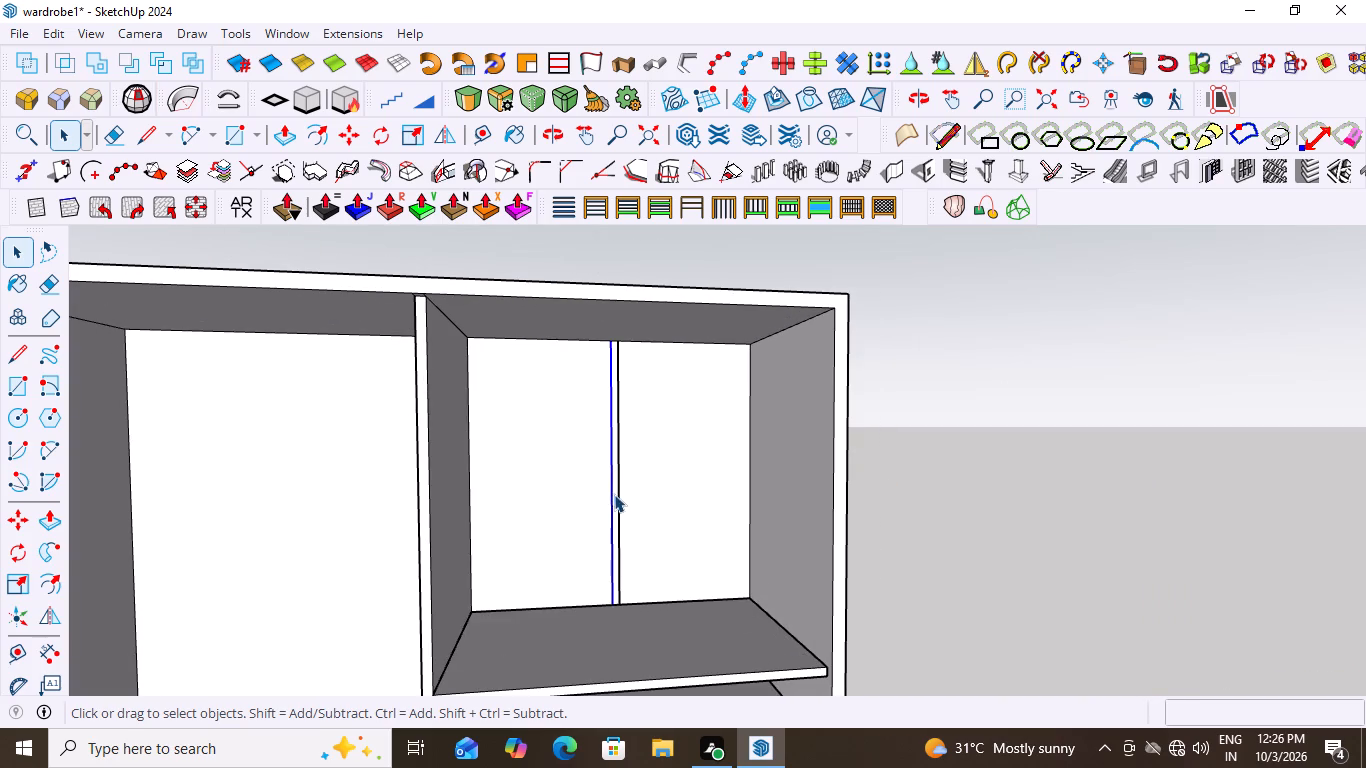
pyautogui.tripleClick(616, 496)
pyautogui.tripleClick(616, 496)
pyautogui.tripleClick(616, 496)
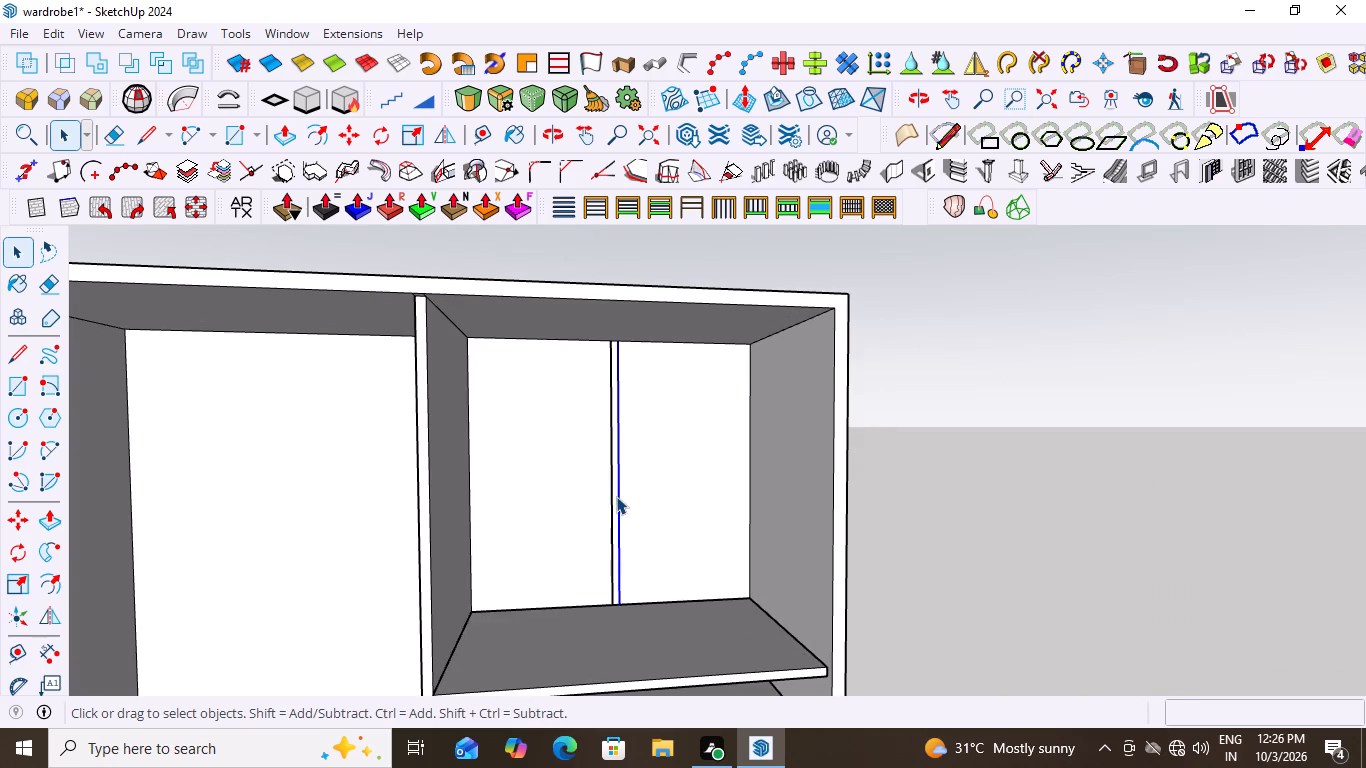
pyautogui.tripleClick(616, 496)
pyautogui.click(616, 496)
# Reopen the wardrobe group and Push/Pull the 1" strip 2' 9" forward to the top shelf's front edge, then close the group.
pyautogui.doubleClick(656, 476)
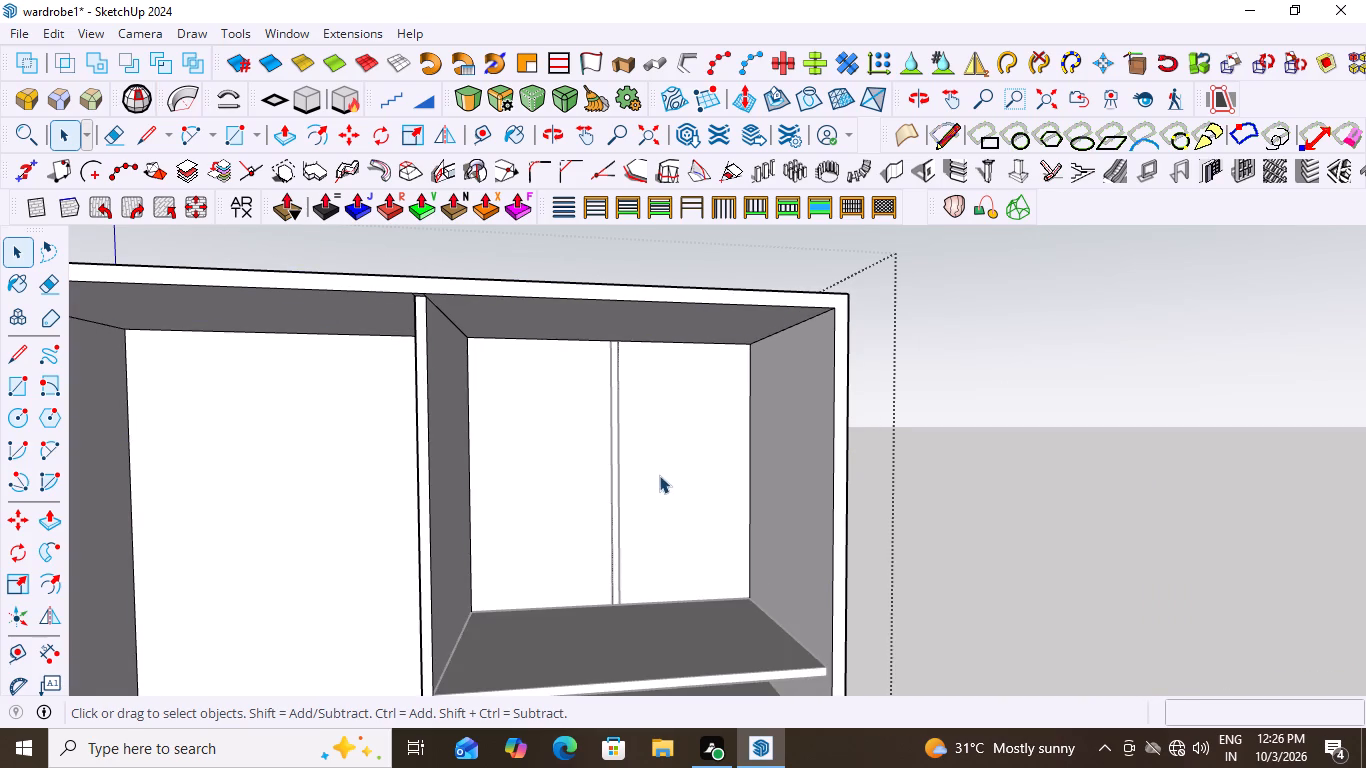
pyautogui.doubleClick(650, 480)
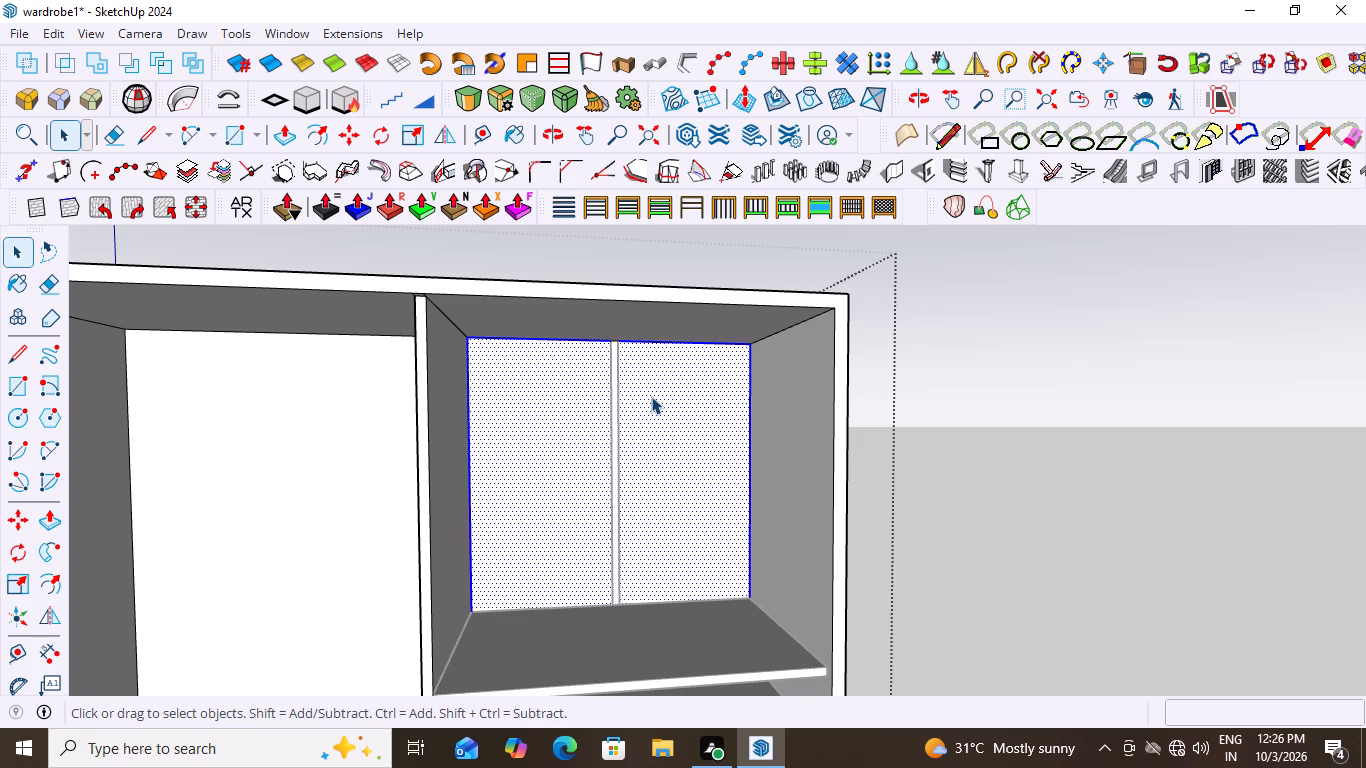
pyautogui.click(651, 396)
pyautogui.scroll(5, 606, 350)
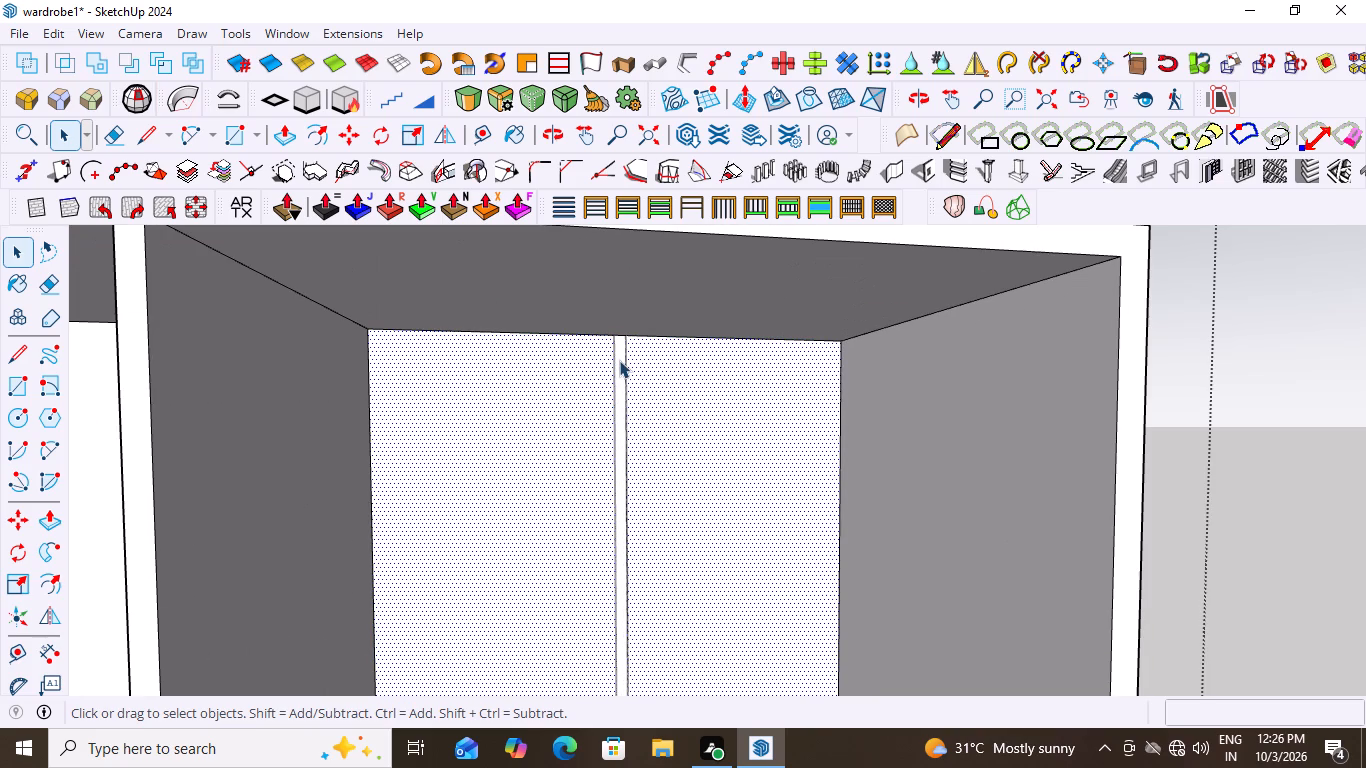
pyautogui.click(619, 360)
pyautogui.press('p')
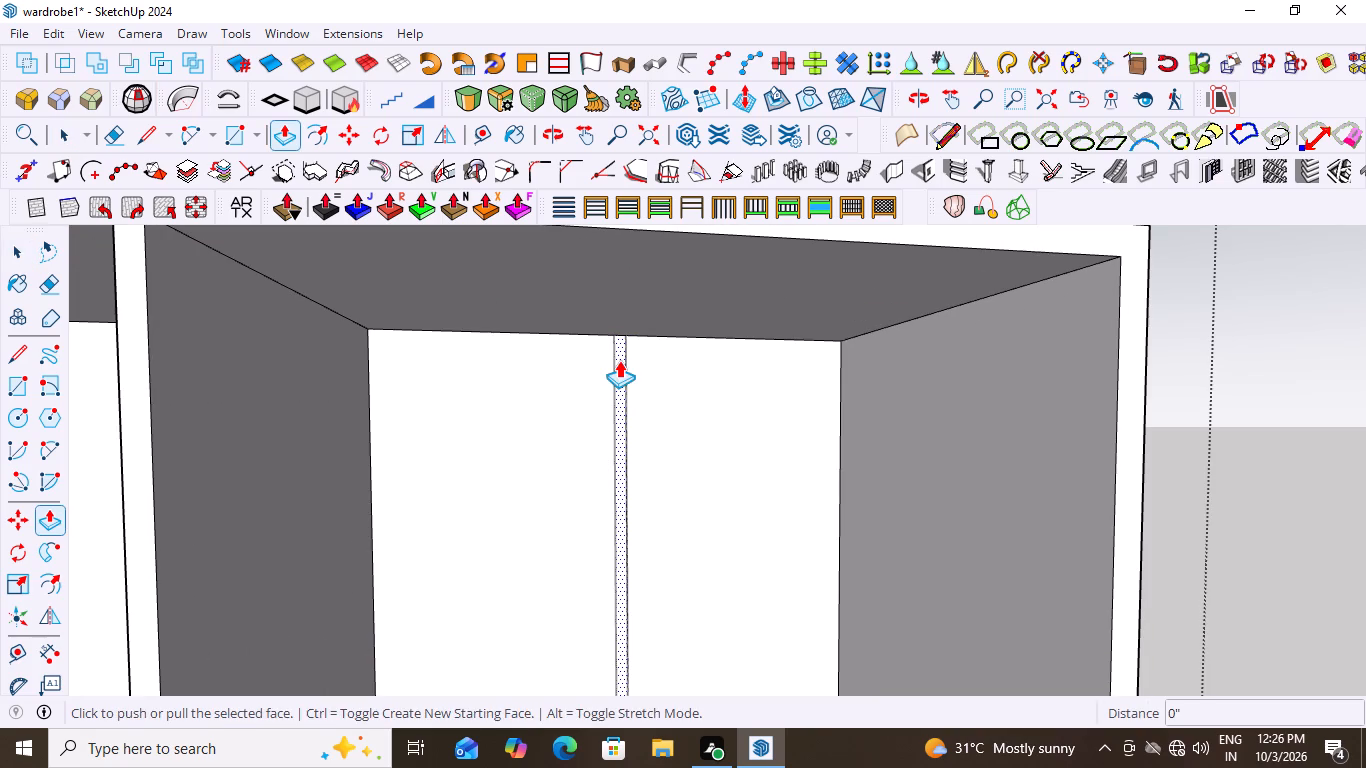
pyautogui.click(619, 360)
pyautogui.scroll(-2, 701, 458)
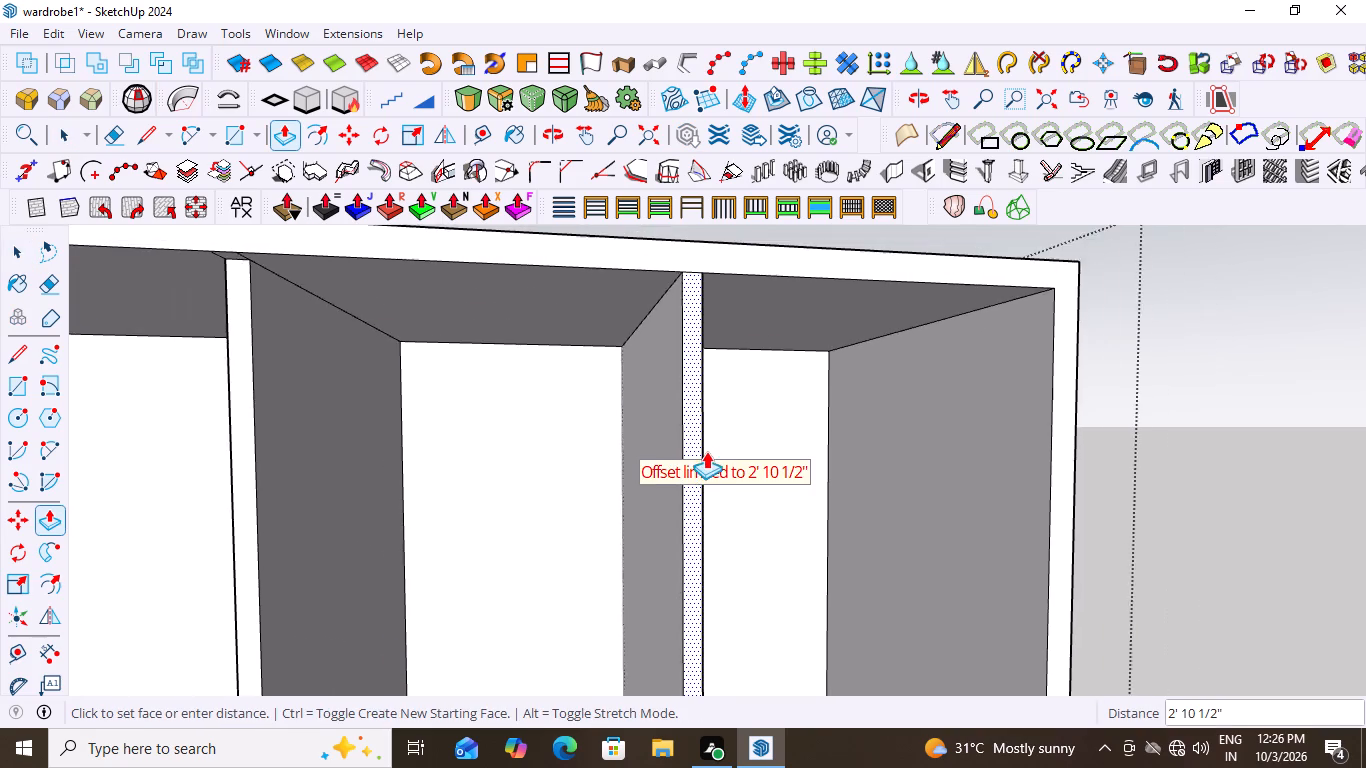
pyautogui.scroll(-8, 706, 451)
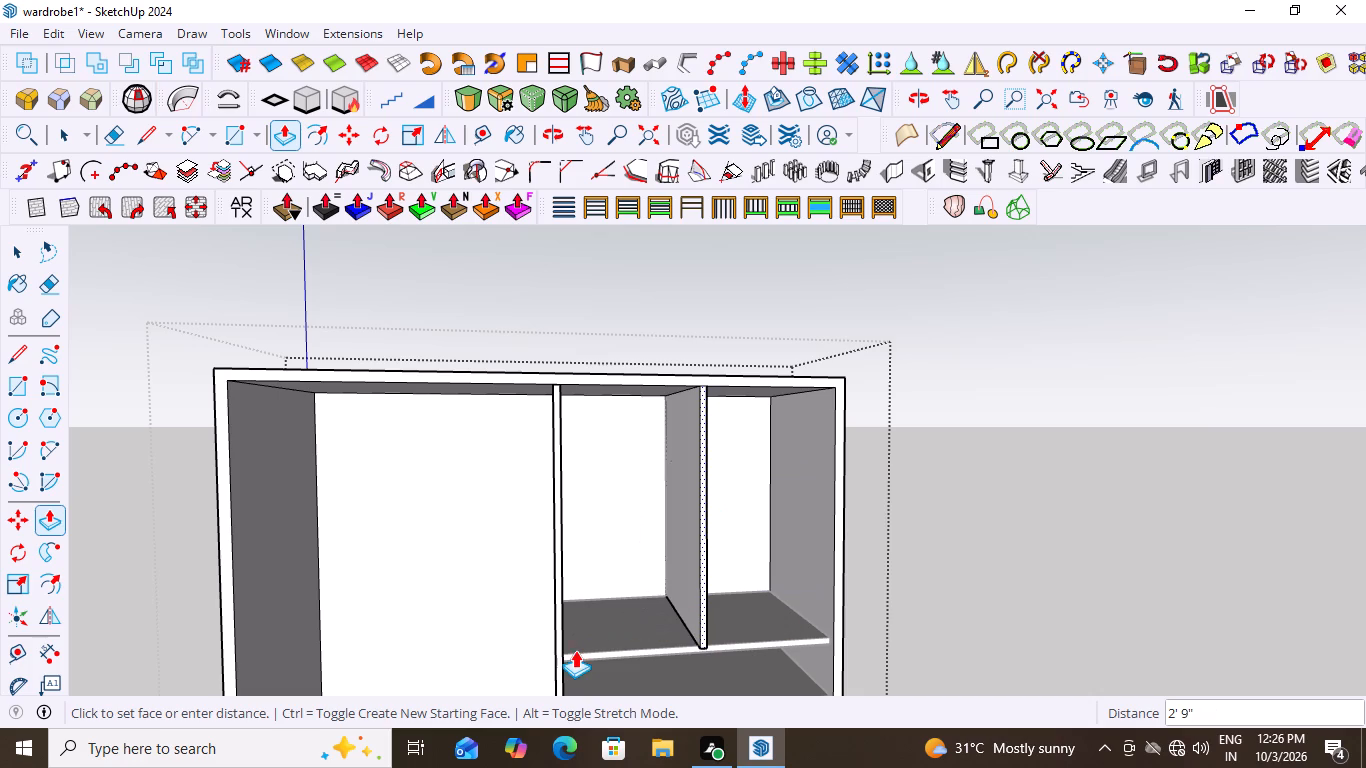
pyautogui.moveTo(634, 648); pyautogui.dragTo(545, 610, button='middle')
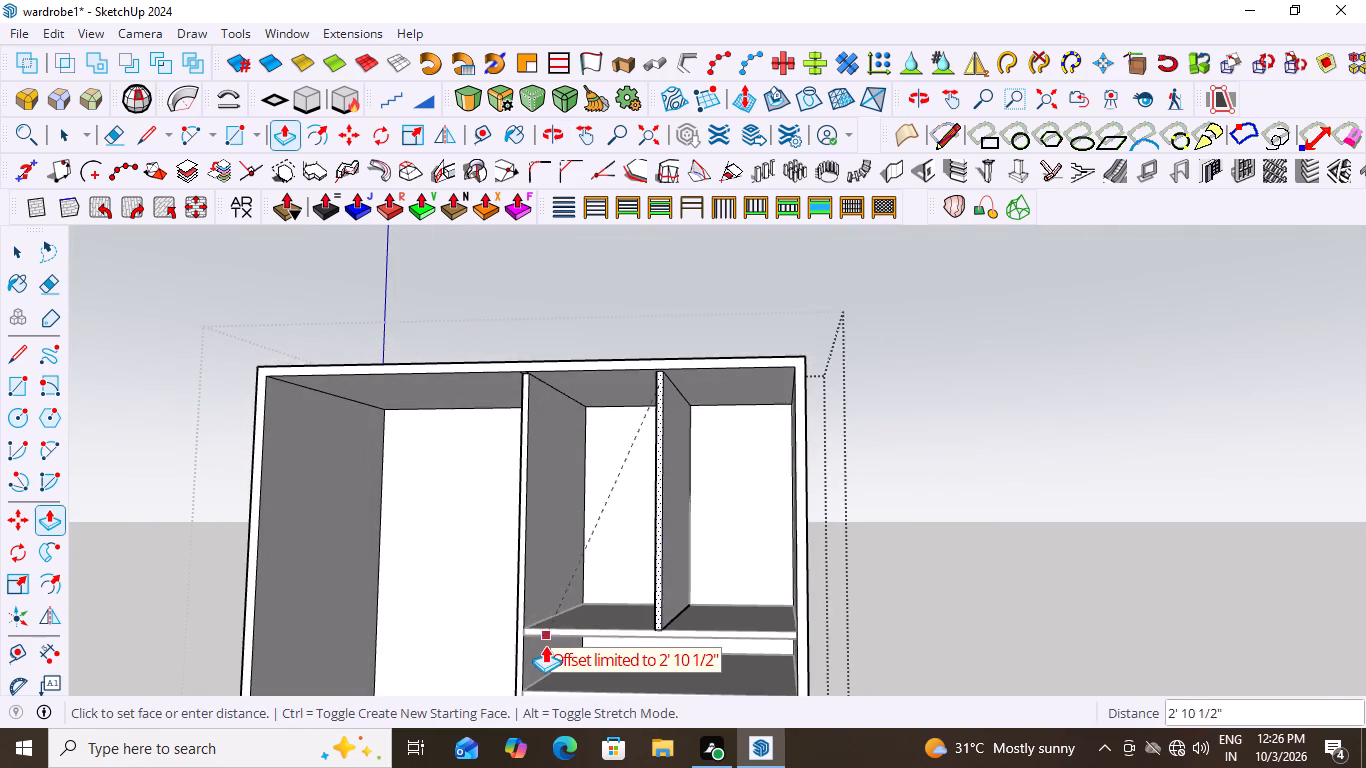
pyautogui.scroll(16, 545, 645)
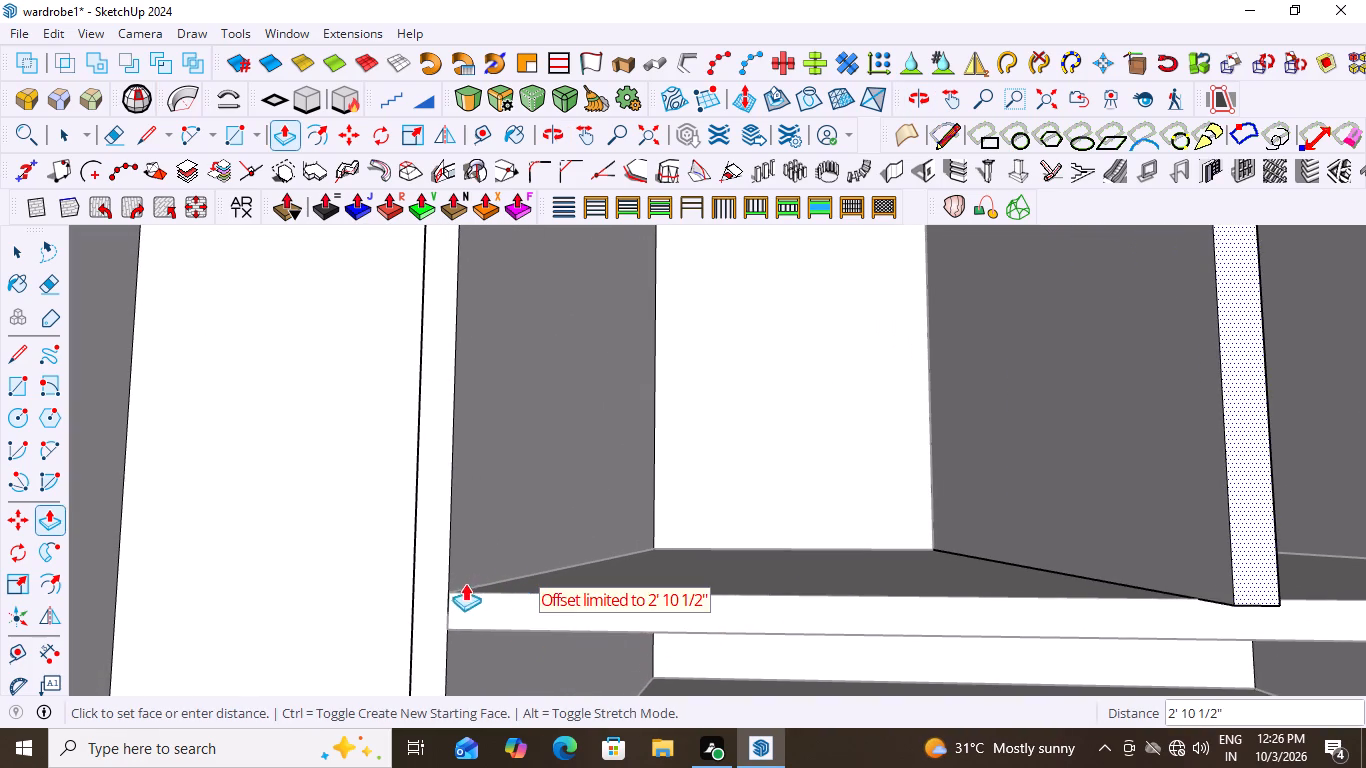
pyautogui.click(449, 588)
pyautogui.scroll(-13, 771, 540)
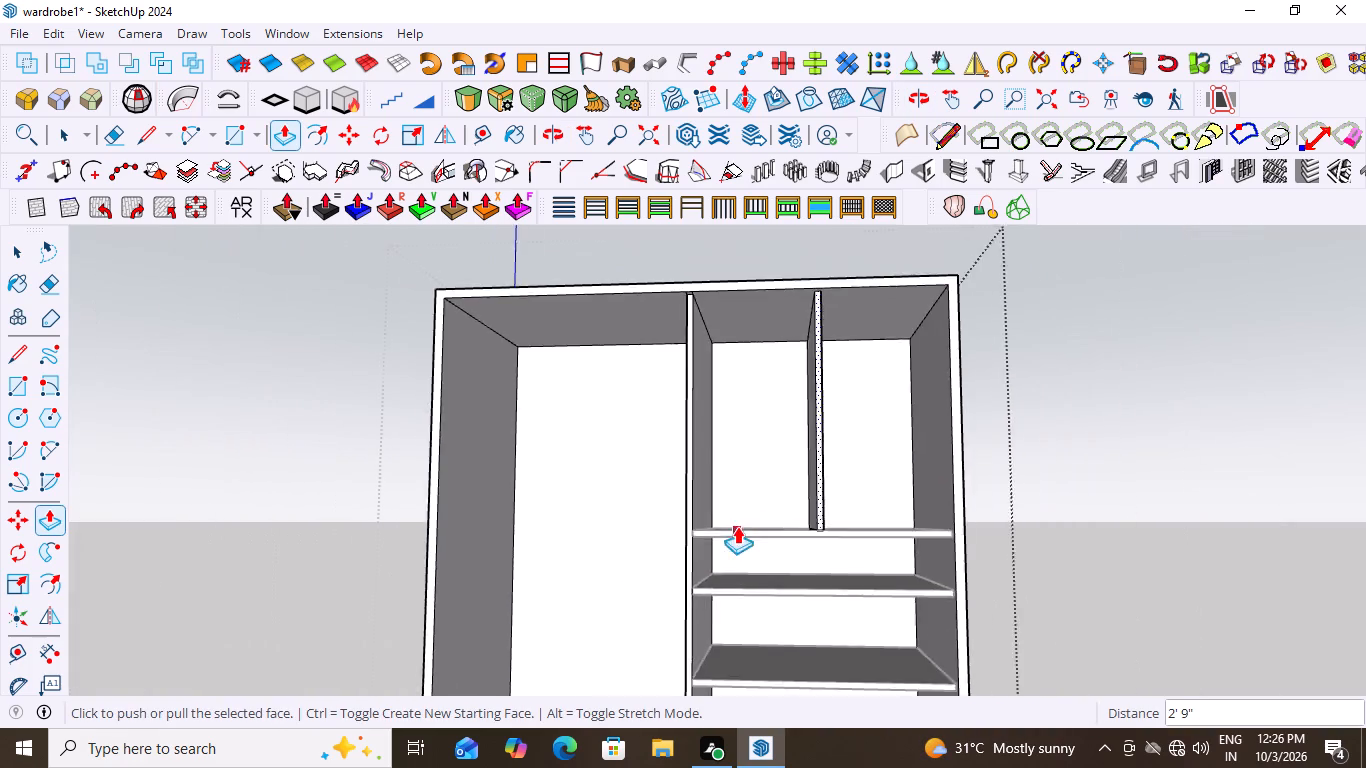
pyautogui.scroll(-2, 737, 526)
pyautogui.press('space')
pyautogui.click(1036, 463)
# Examine the new divider and the wardrobe's compartments from several angles.
pyautogui.moveTo(742, 526); pyautogui.dragTo(837, 638, button='middle')
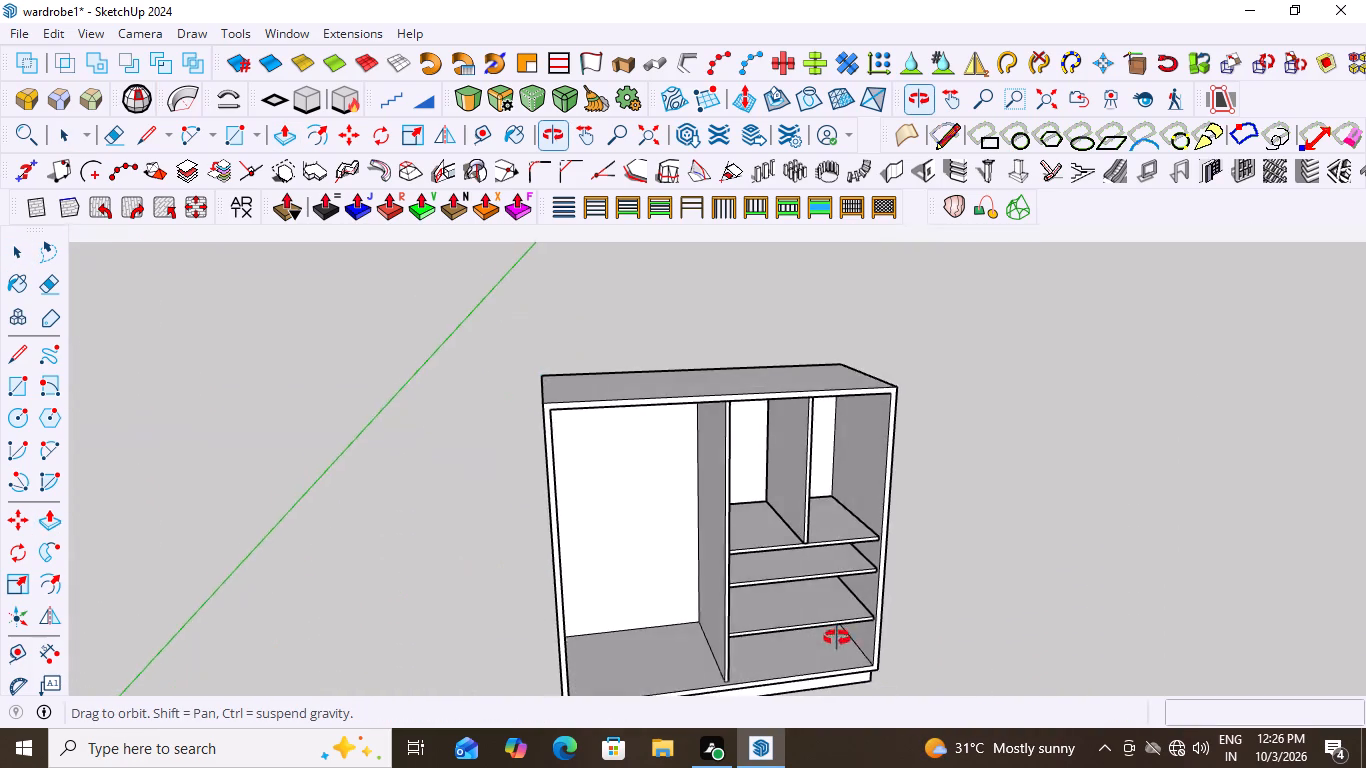
pyautogui.moveTo(837, 638); pyautogui.dragTo(679, 486, button='middle')
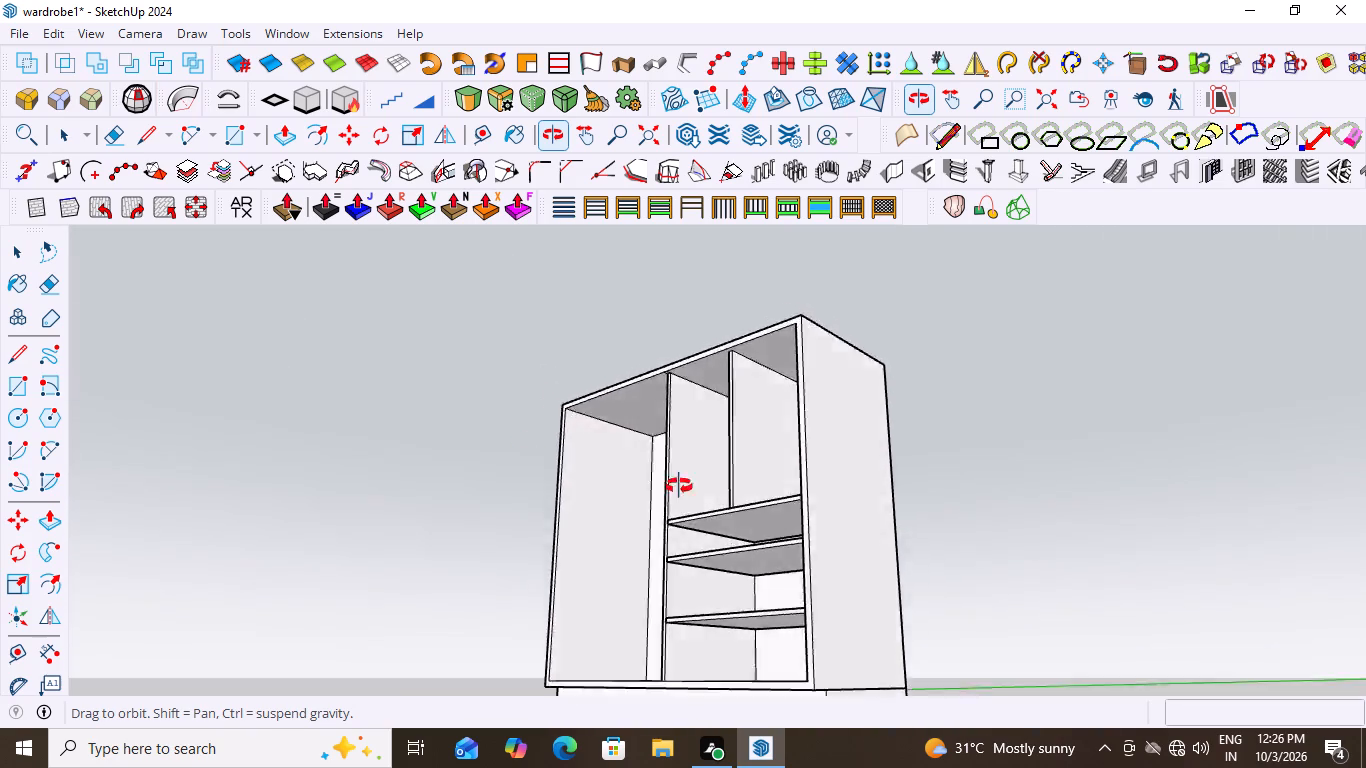
pyautogui.moveTo(679, 486); pyautogui.dragTo(851, 583, button='middle')
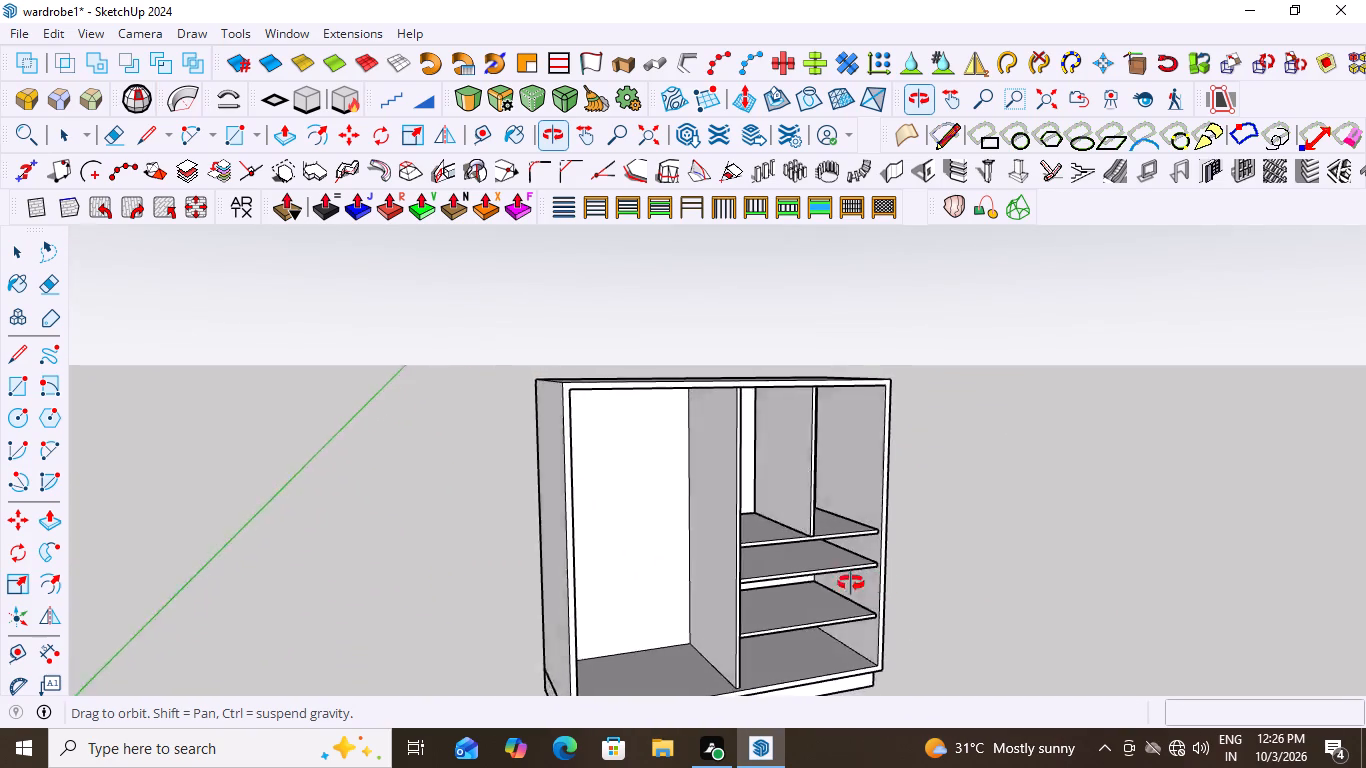
pyautogui.moveTo(851, 583); pyautogui.dragTo(717, 572, button='middle')
pyautogui.scroll(2, 720, 408)
pyautogui.scroll(2, 779, 503)
pyautogui.moveTo(693, 444); pyautogui.dragTo(673, 439, button='middle')
pyautogui.moveTo(784, 513); pyautogui.dragTo(652, 493, button='middle')
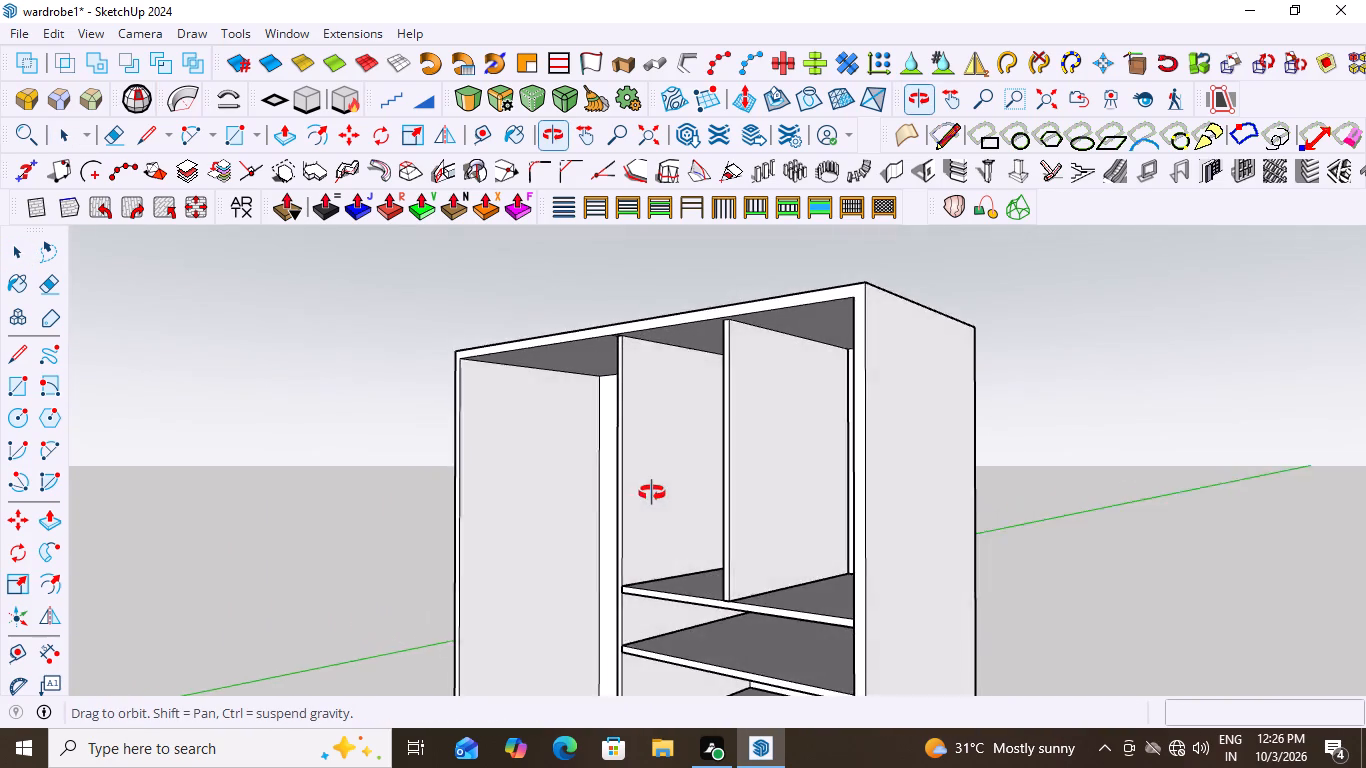
pyautogui.moveTo(652, 493); pyautogui.dragTo(1108, 413, button='middle')
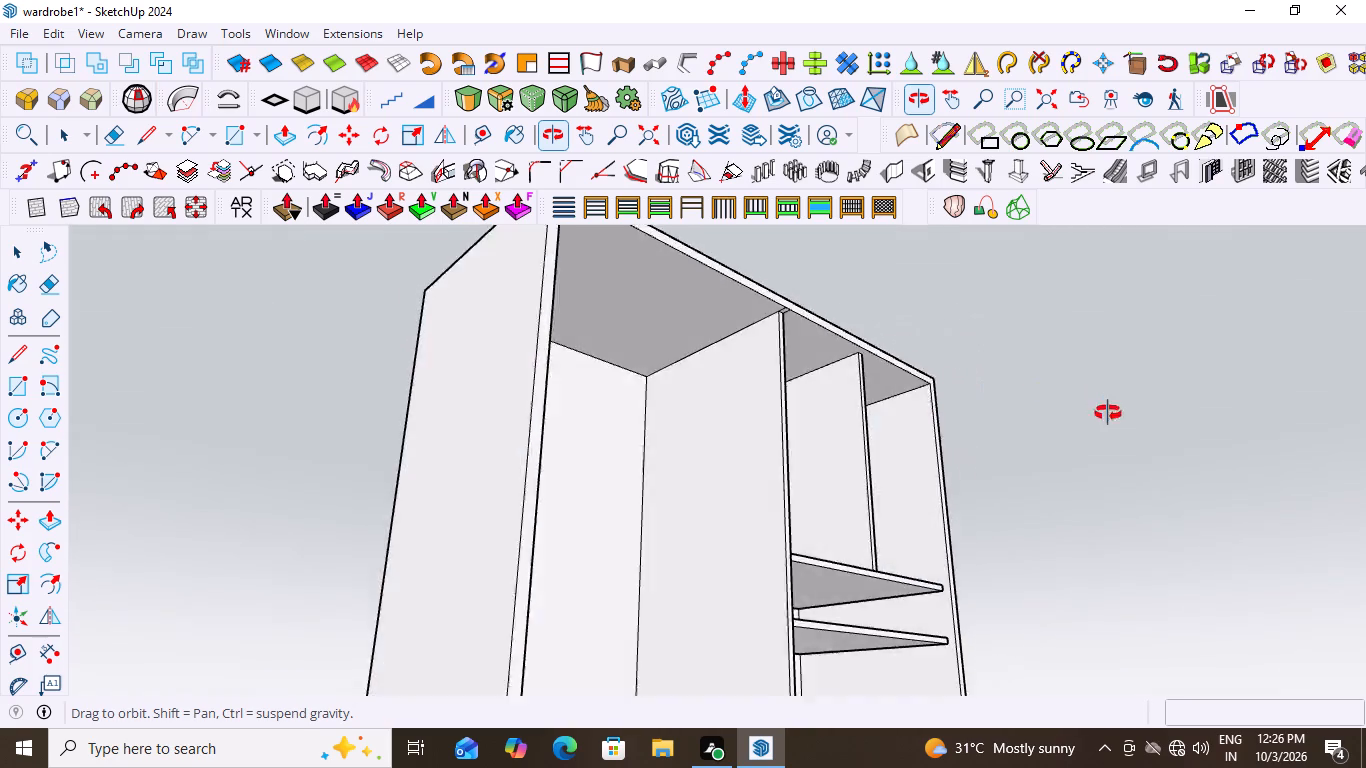
pyautogui.moveTo(1108, 413); pyautogui.dragTo(977, 334, button='middle')
# Inside the wardrobe group, delete the two short leftover edges where the main partition meets the top panel, then close the group.
pyautogui.scroll(2, 776, 317)
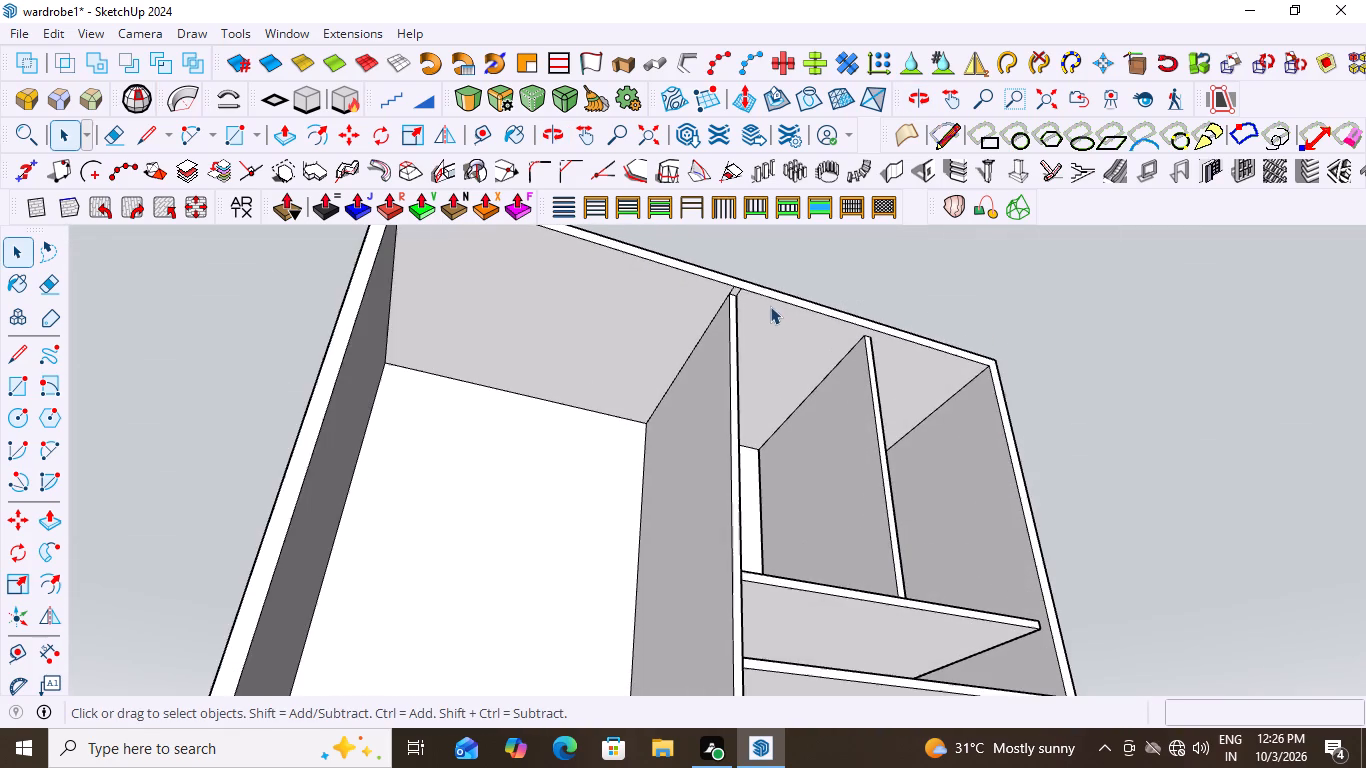
pyautogui.scroll(6, 748, 277)
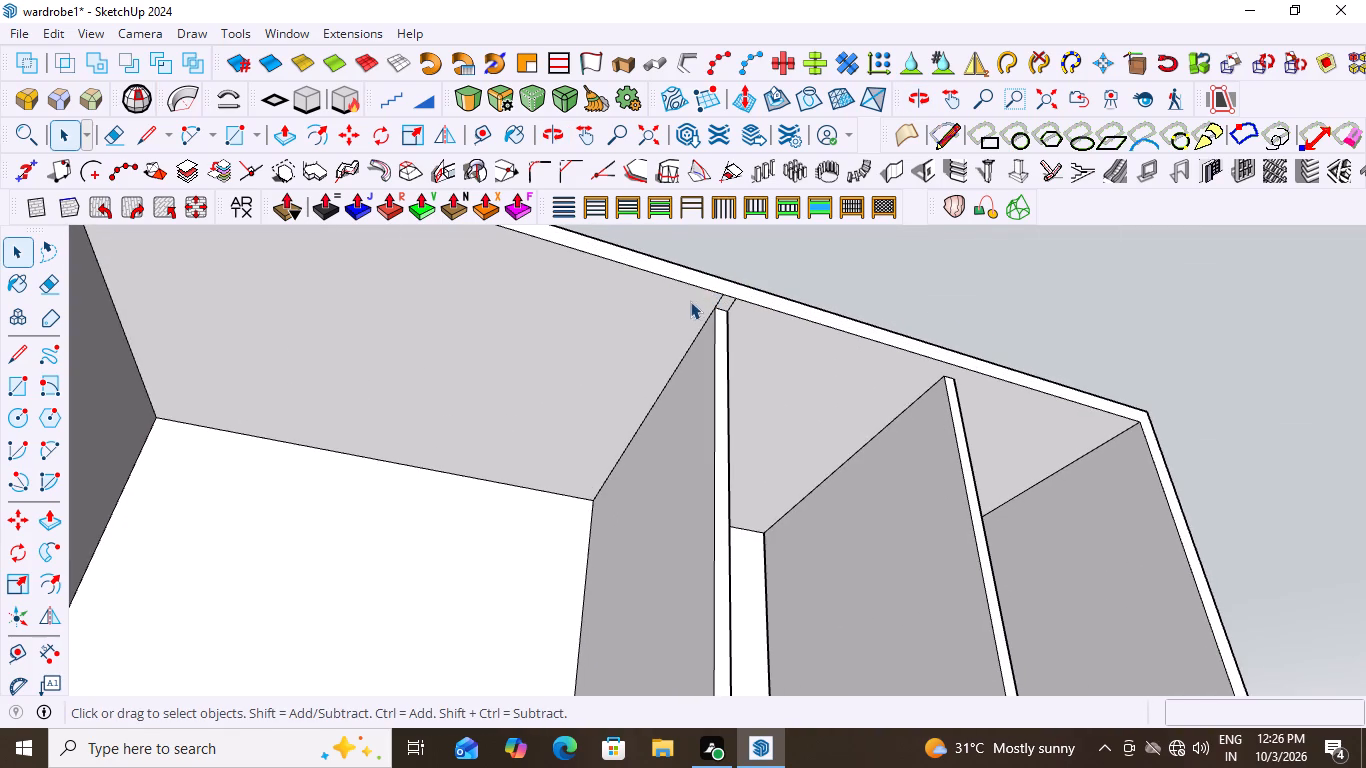
pyautogui.click(719, 300)
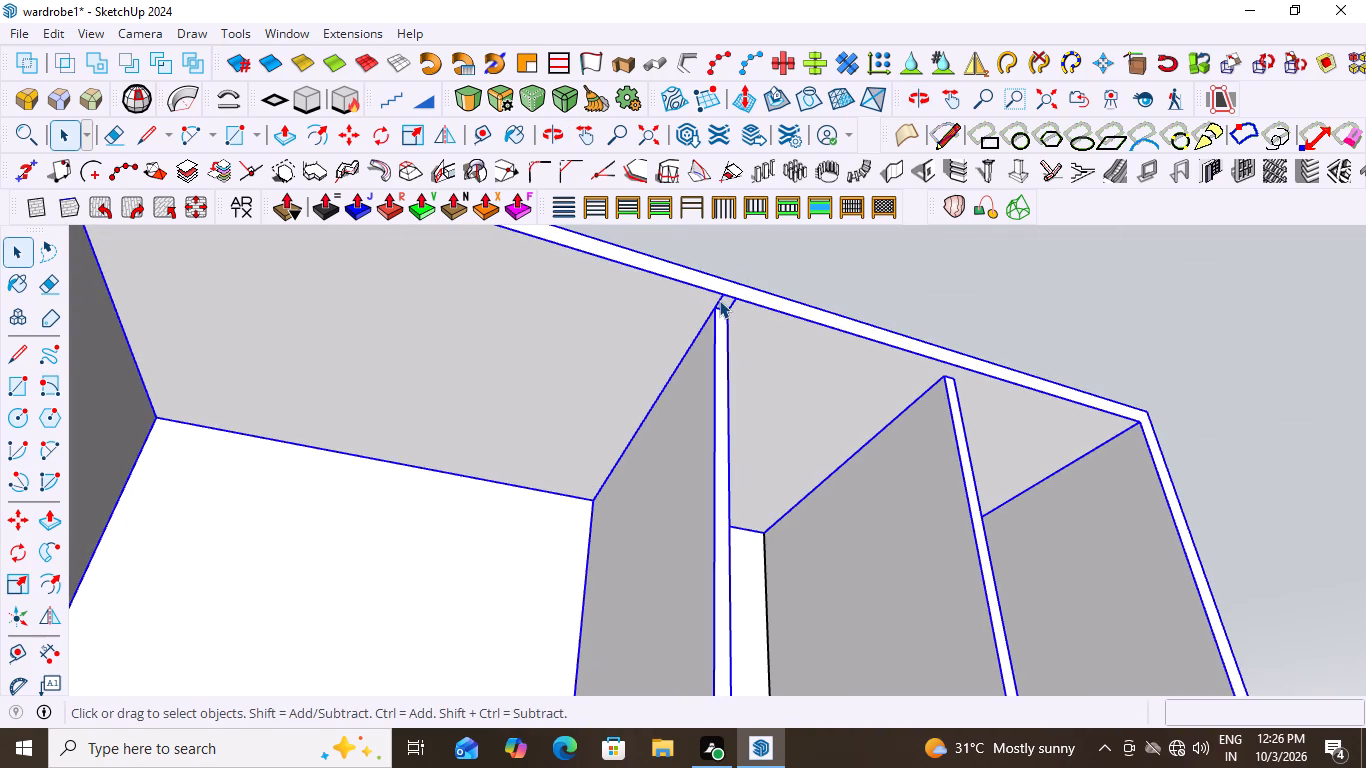
pyautogui.doubleClick(719, 300)
pyautogui.click(719, 300)
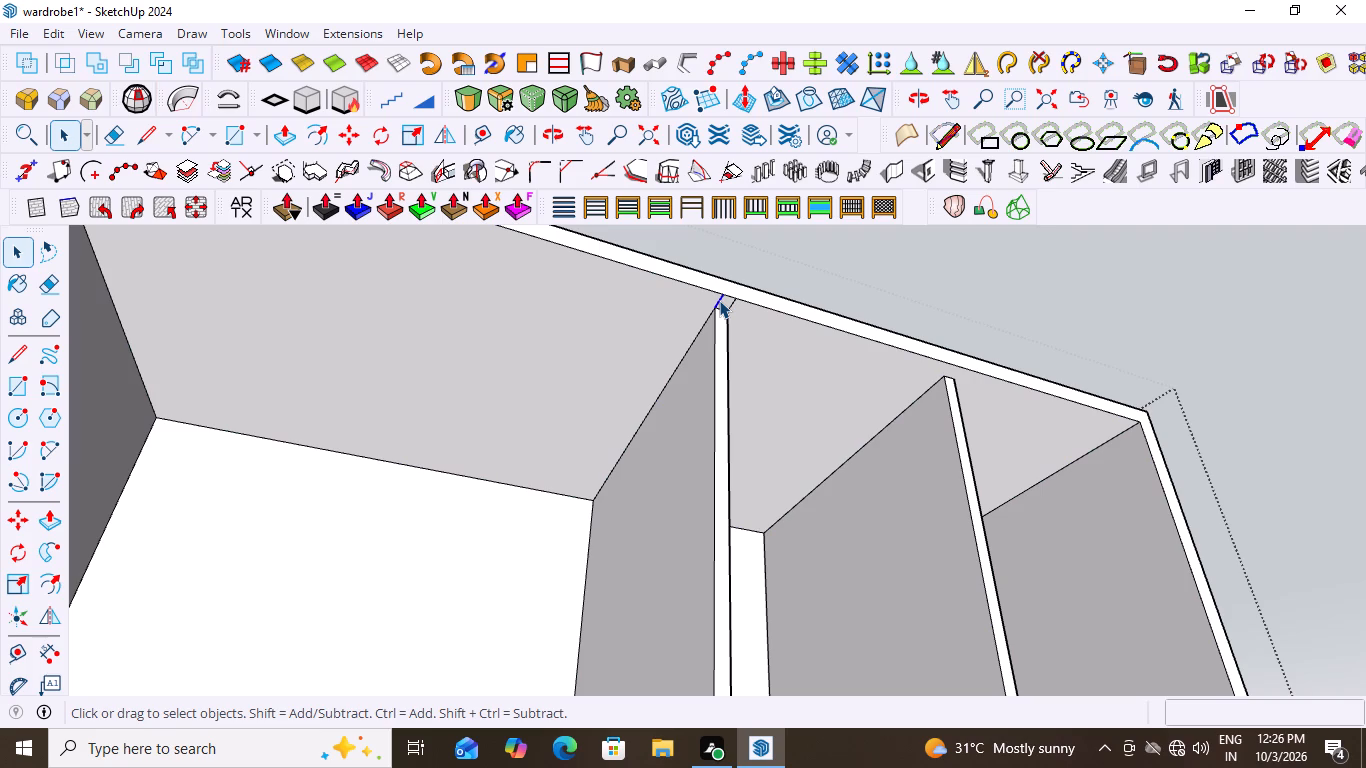
pyautogui.press('Delete')
pyautogui.click(728, 306)
pyautogui.press('Delete')
pyautogui.scroll(-19, 644, 322)
pyautogui.moveTo(752, 373); pyautogui.dragTo(719, 457, button='middle')
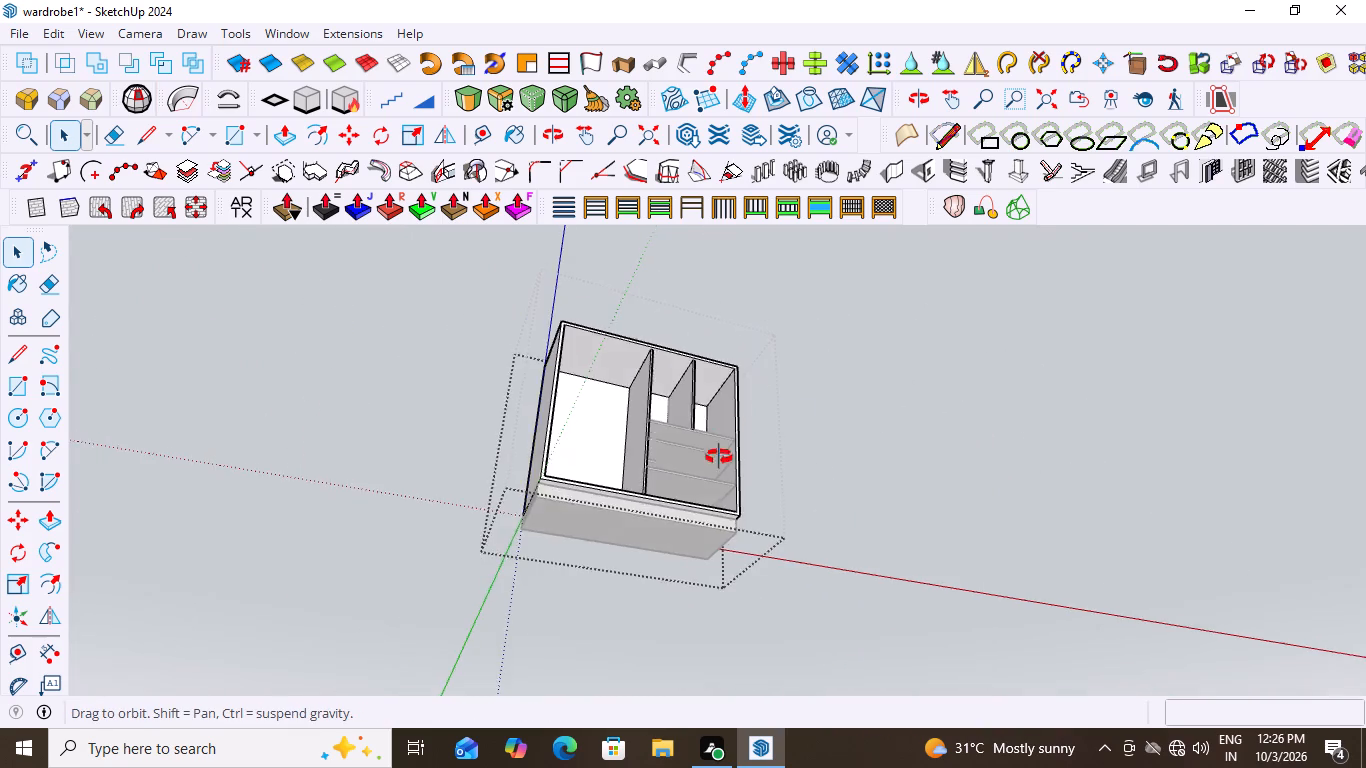
pyautogui.moveTo(719, 457); pyautogui.dragTo(669, 647, button='middle')
pyautogui.click(870, 451)
# Measure along the top shelf's front edge from the new divider to the shelf's right end, without placing a dimension.
pyautogui.moveTo(676, 388); pyautogui.dragTo(611, 266, button='middle')
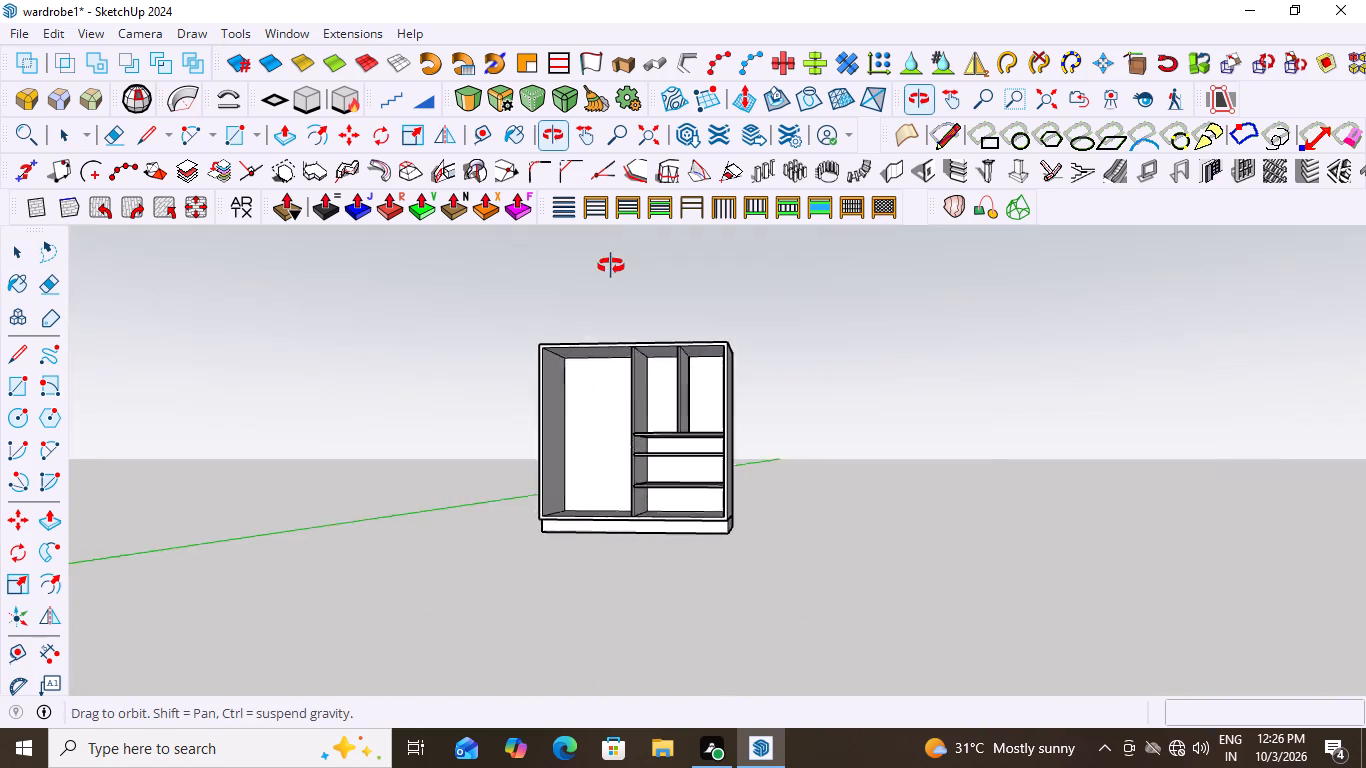
pyautogui.moveTo(611, 266); pyautogui.dragTo(664, 284, button='middle')
pyautogui.scroll(7, 675, 344)
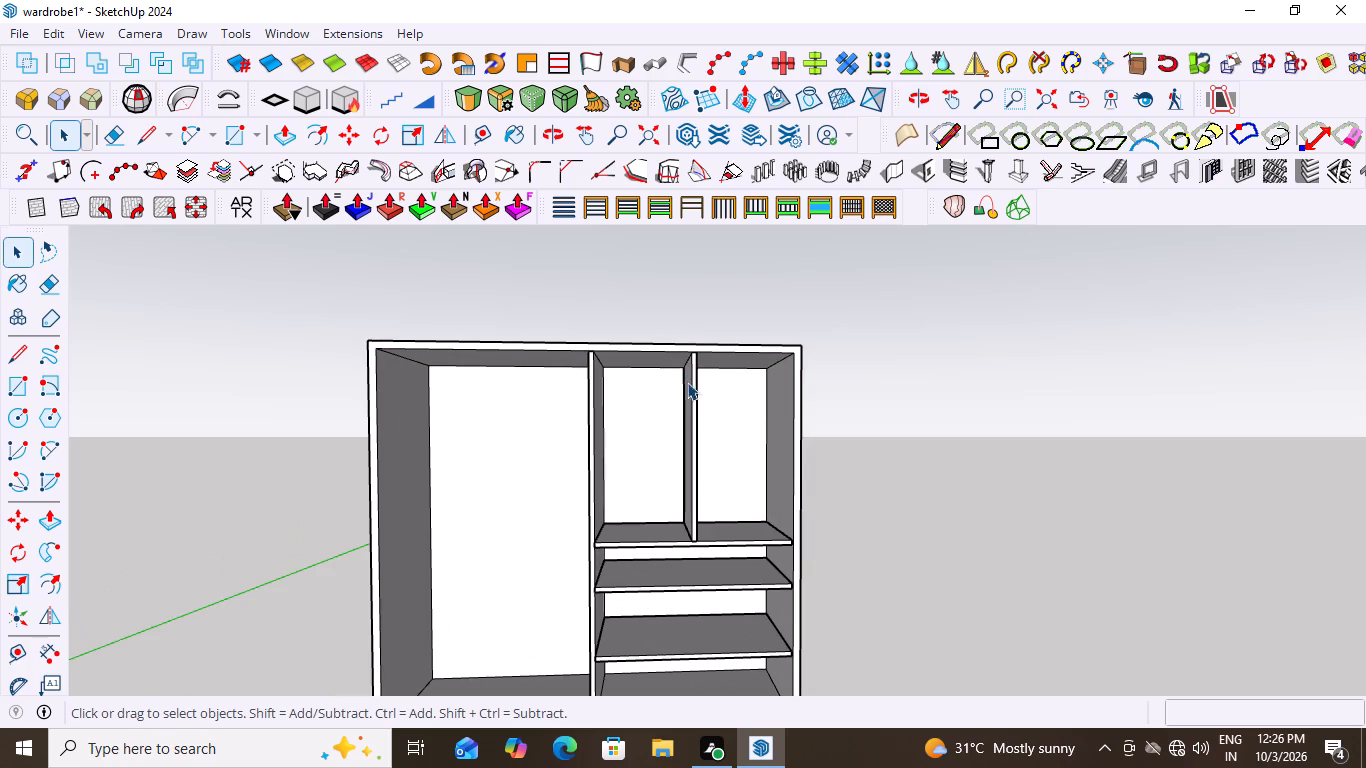
pyautogui.scroll(2, 737, 506)
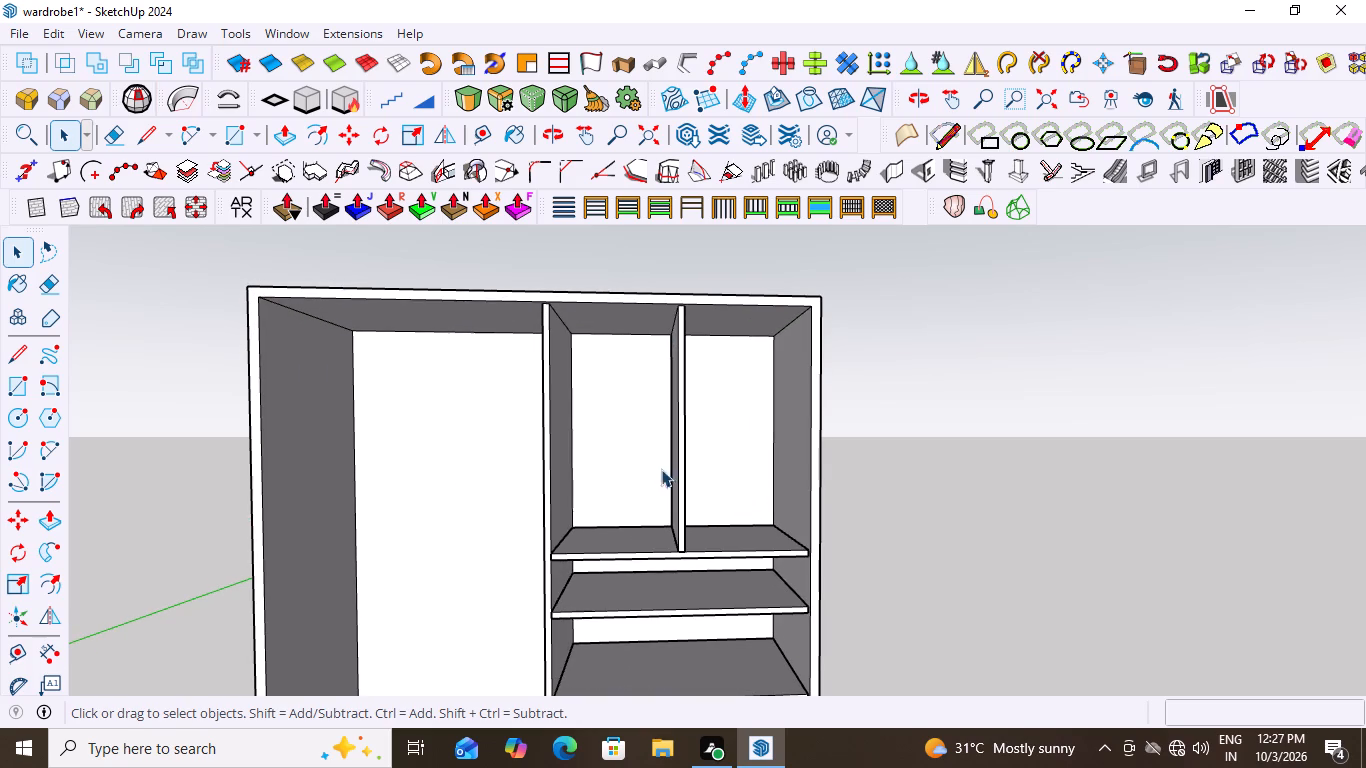
pyautogui.scroll(-2, 677, 469)
pyautogui.middleClick(817, 481)
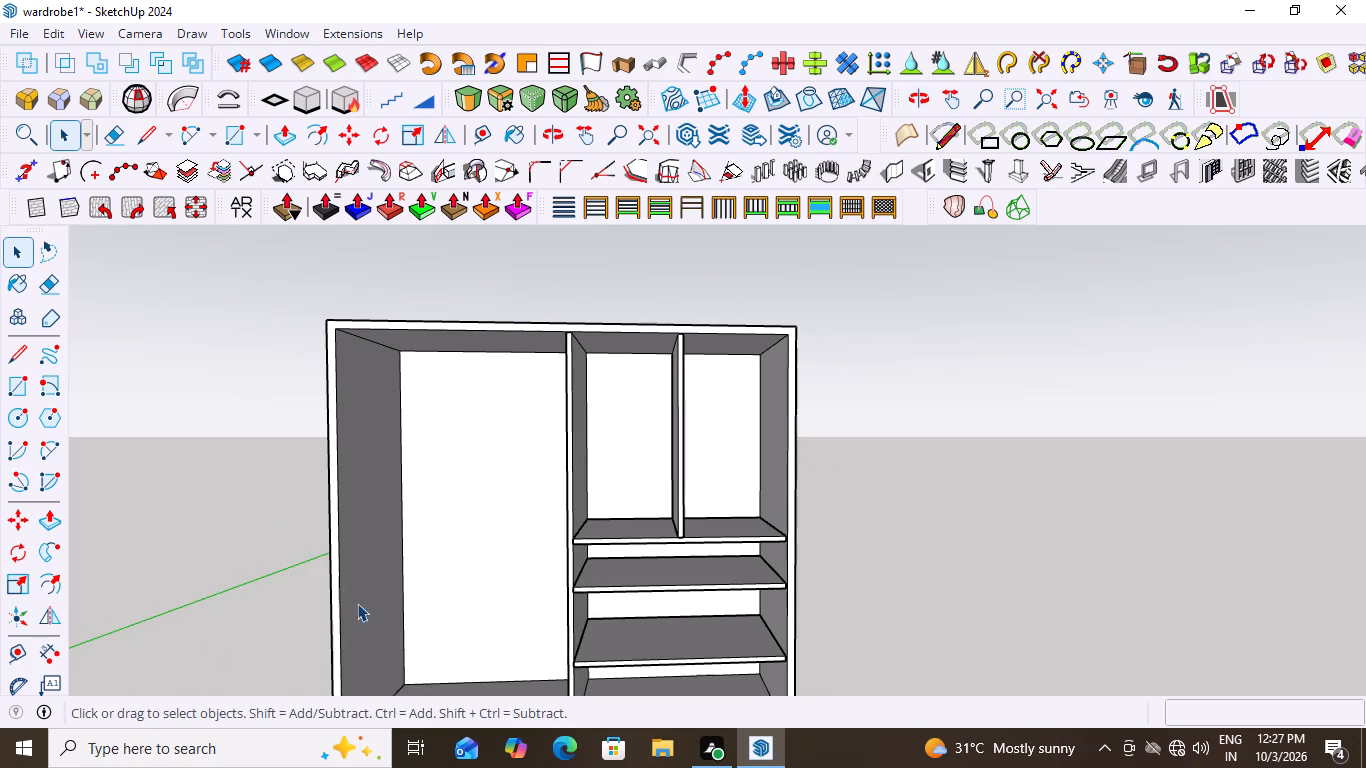
pyautogui.click(46, 653)
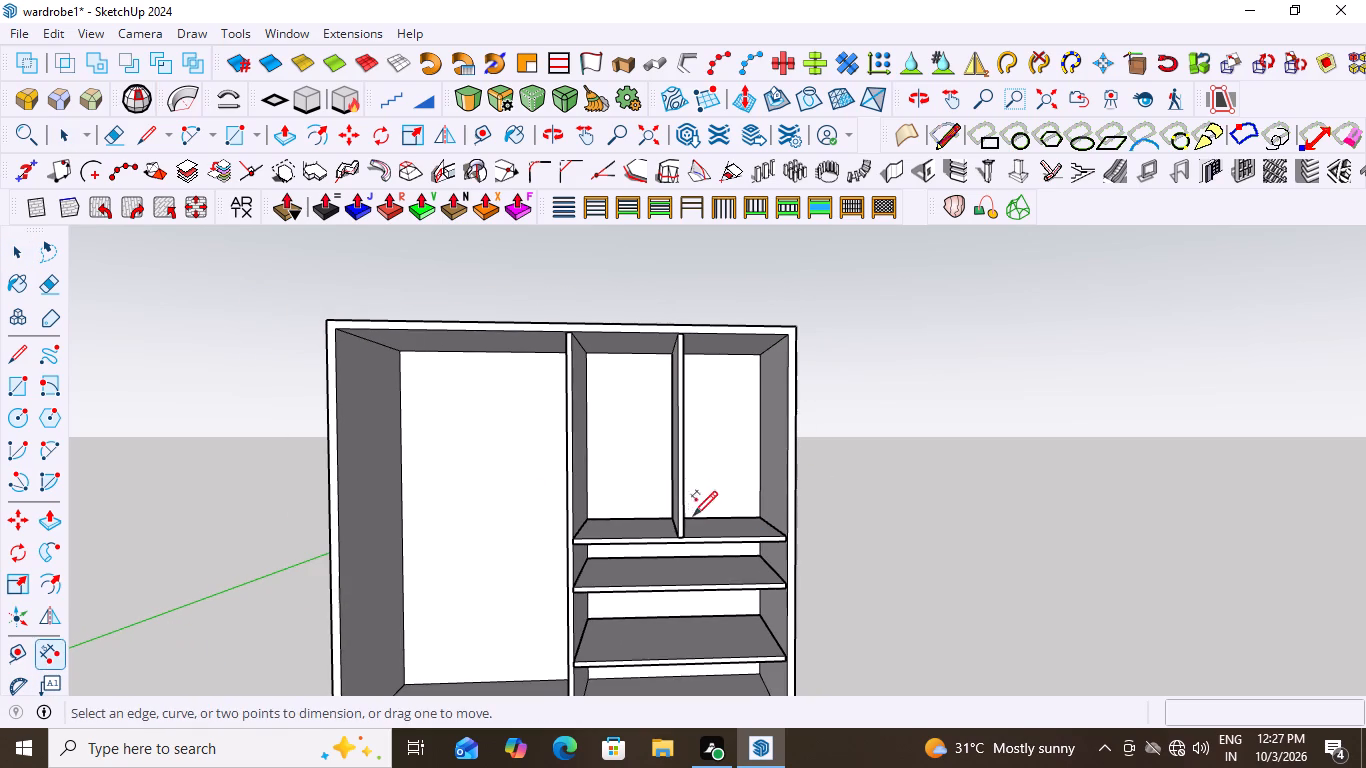
pyautogui.scroll(9, 684, 551)
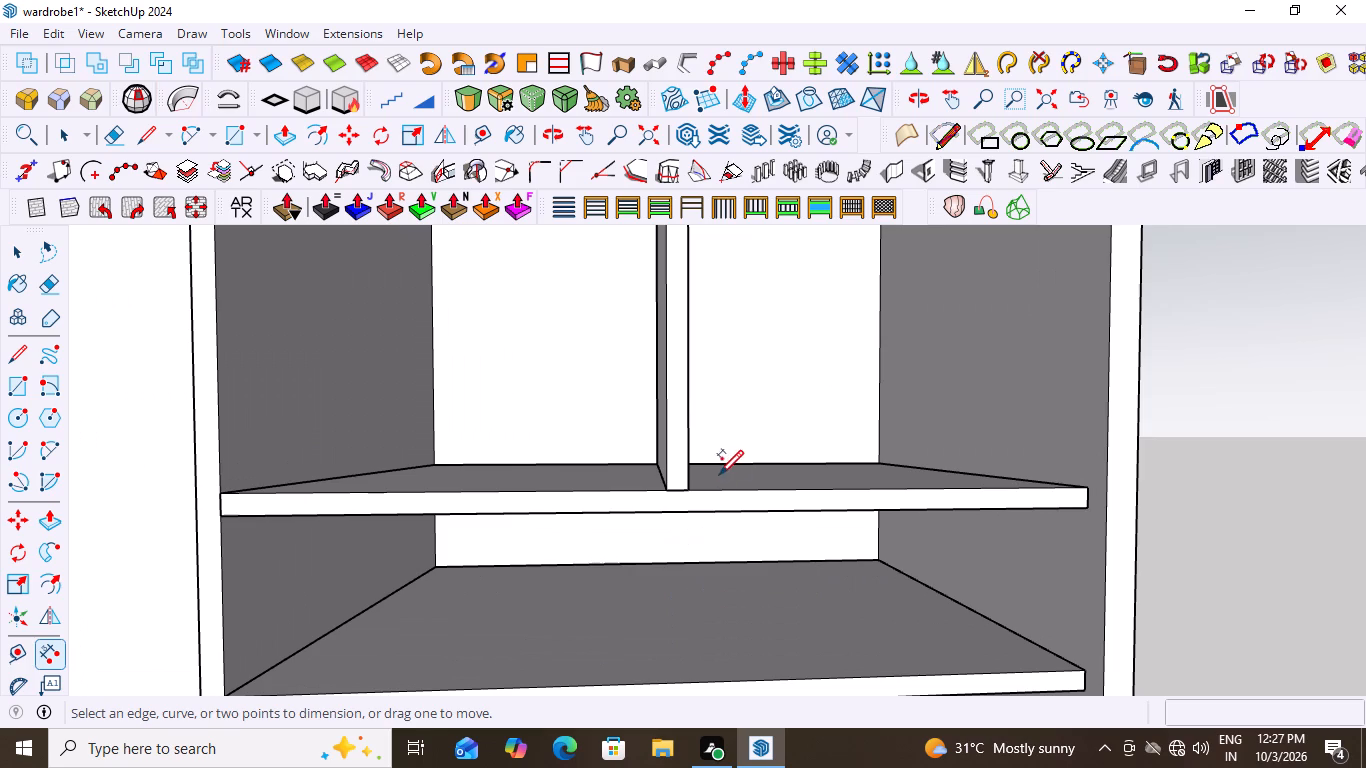
pyautogui.click(689, 489)
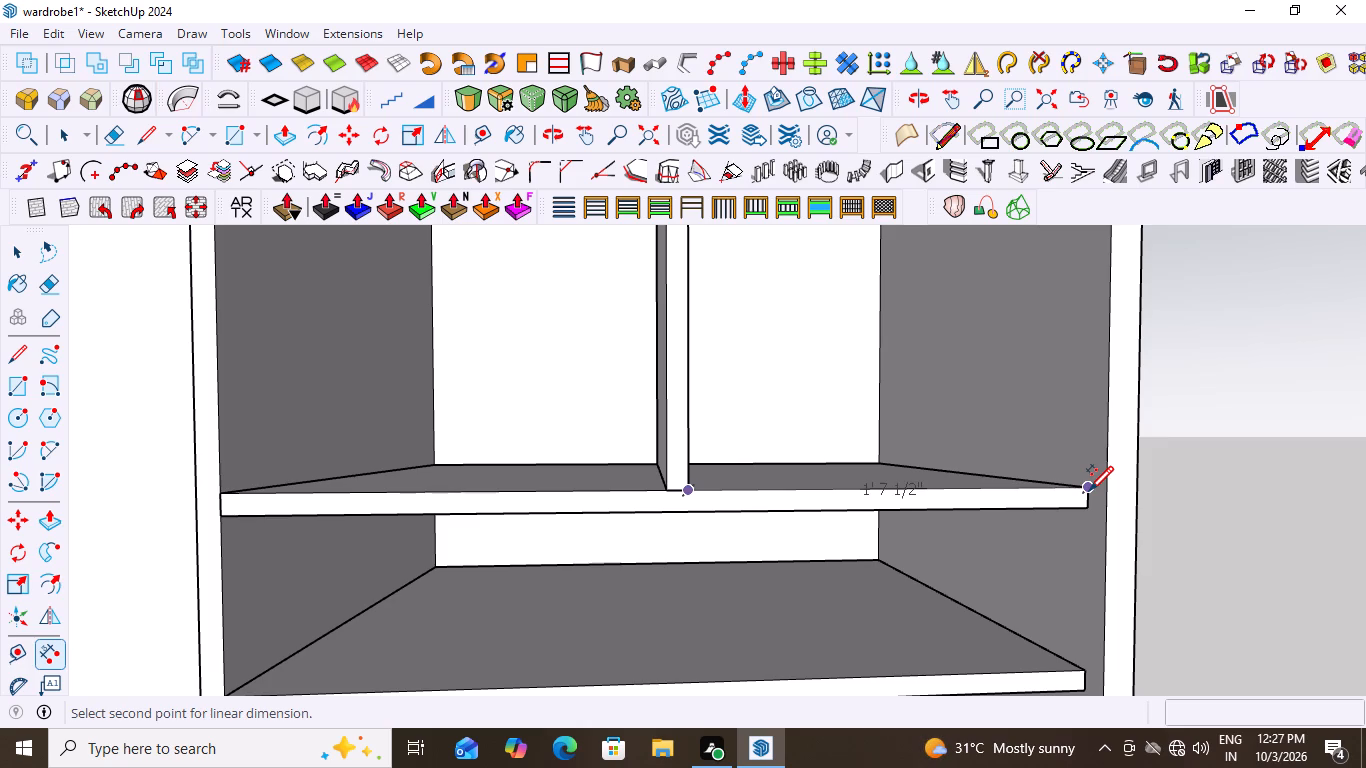
pyautogui.press('space')
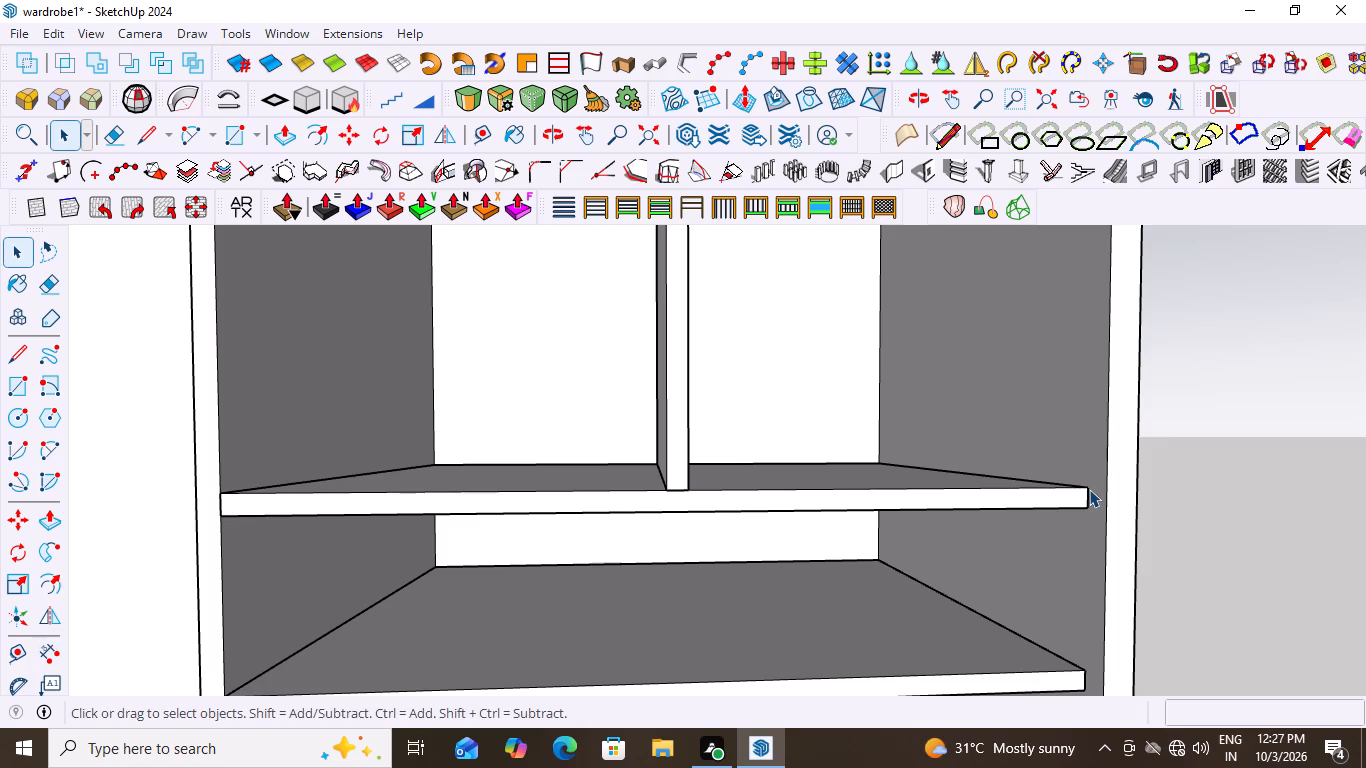
# Draw a 1' 7 1/2" by 2' 9" rectangle on the top shelf, covering the area to the right of the divider.
pyautogui.scroll(-11, 906, 456)
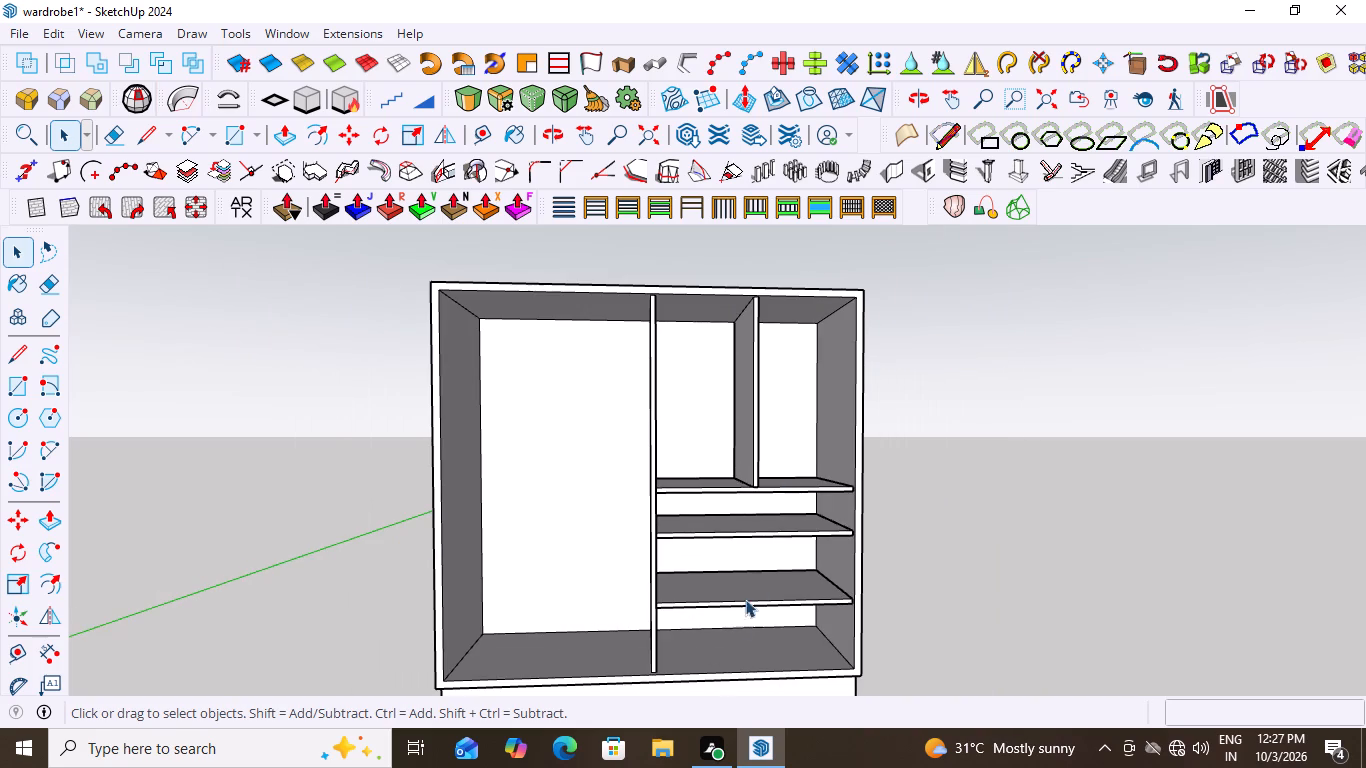
pyautogui.middleClick(722, 639)
pyautogui.moveTo(823, 440); pyautogui.dragTo(685, 590, button='middle')
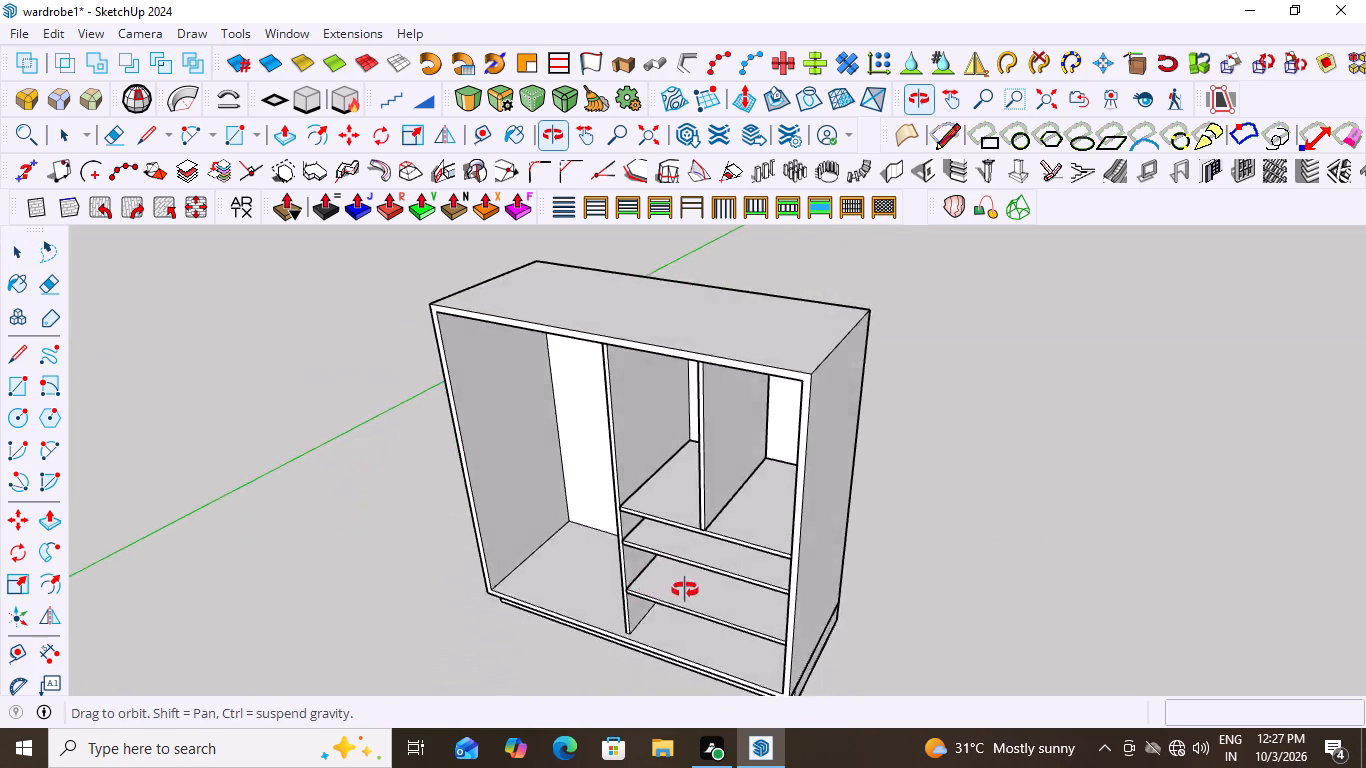
pyautogui.moveTo(685, 590); pyautogui.dragTo(775, 576, button='middle')
pyautogui.scroll(1, 770, 578)
pyautogui.scroll(5, 746, 448)
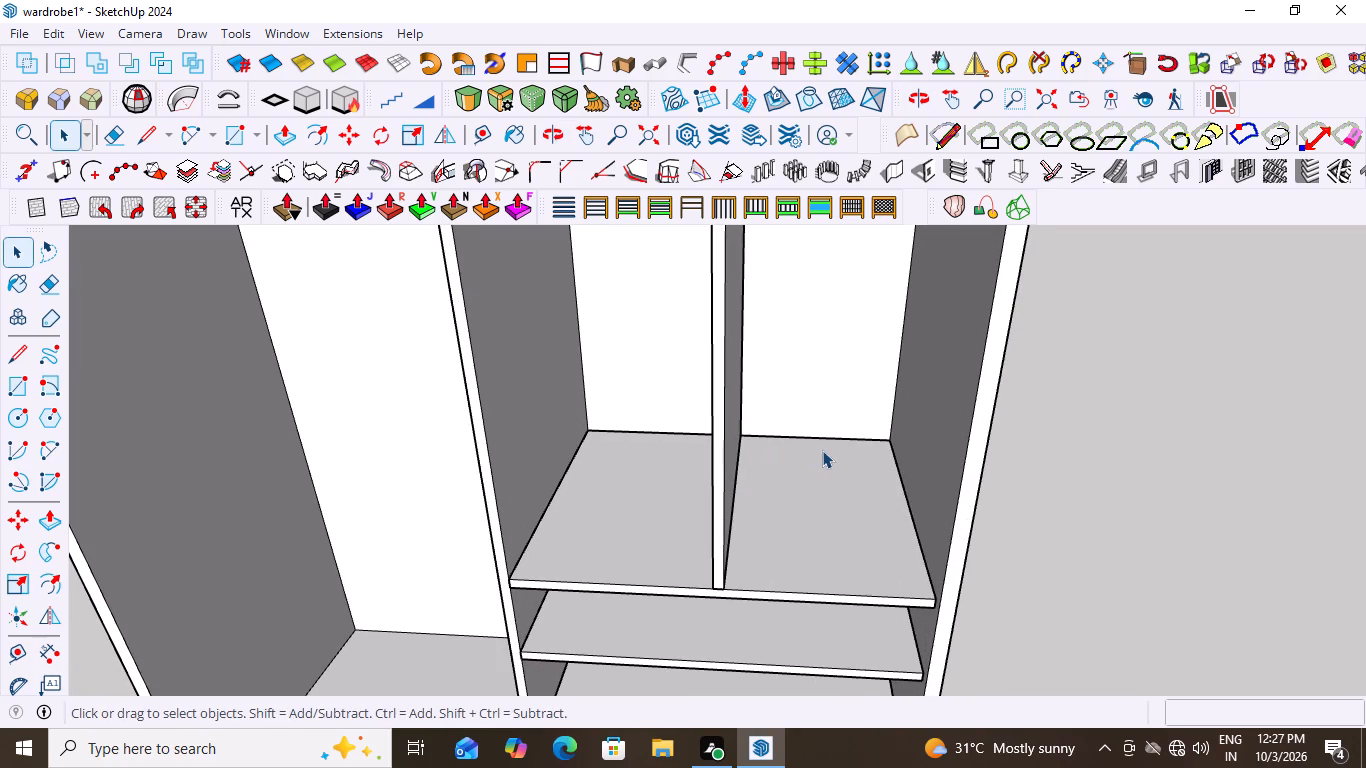
pyautogui.press('r')
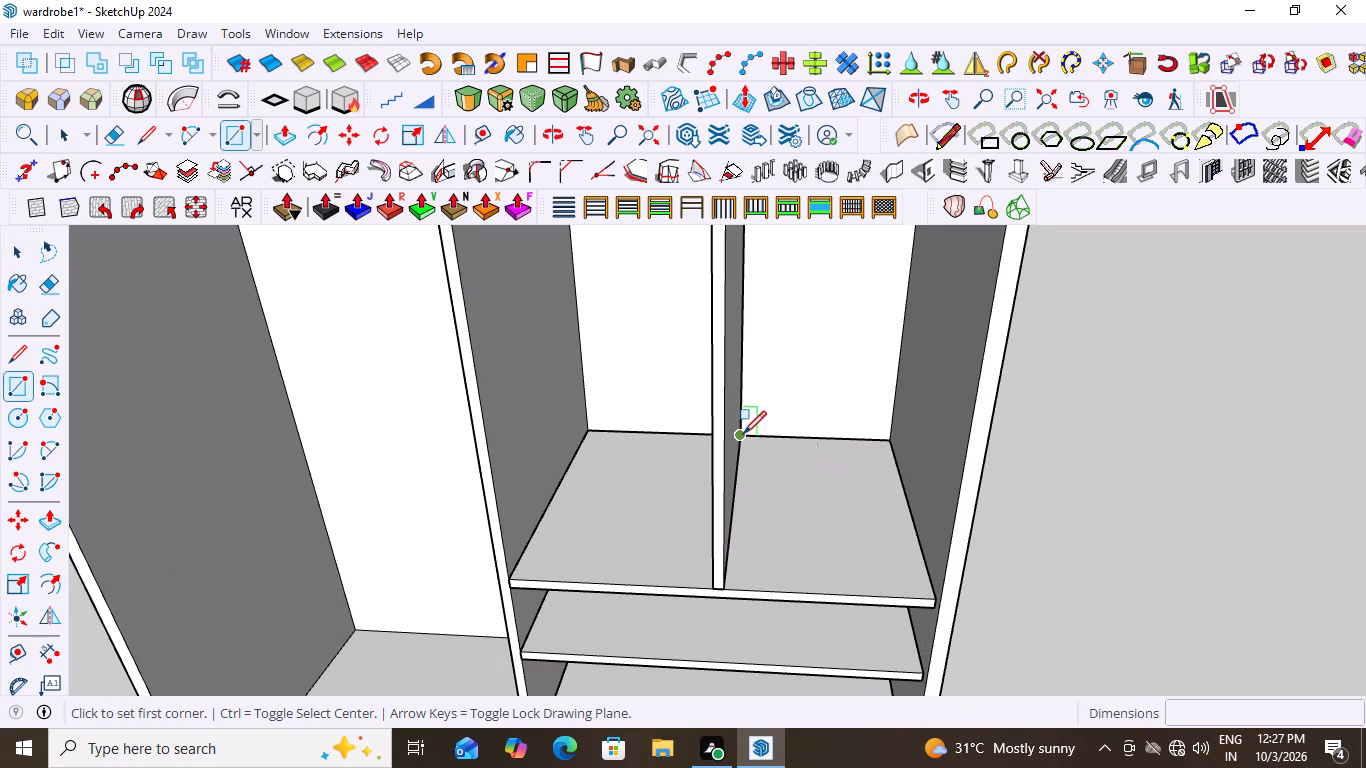
pyautogui.click(743, 434)
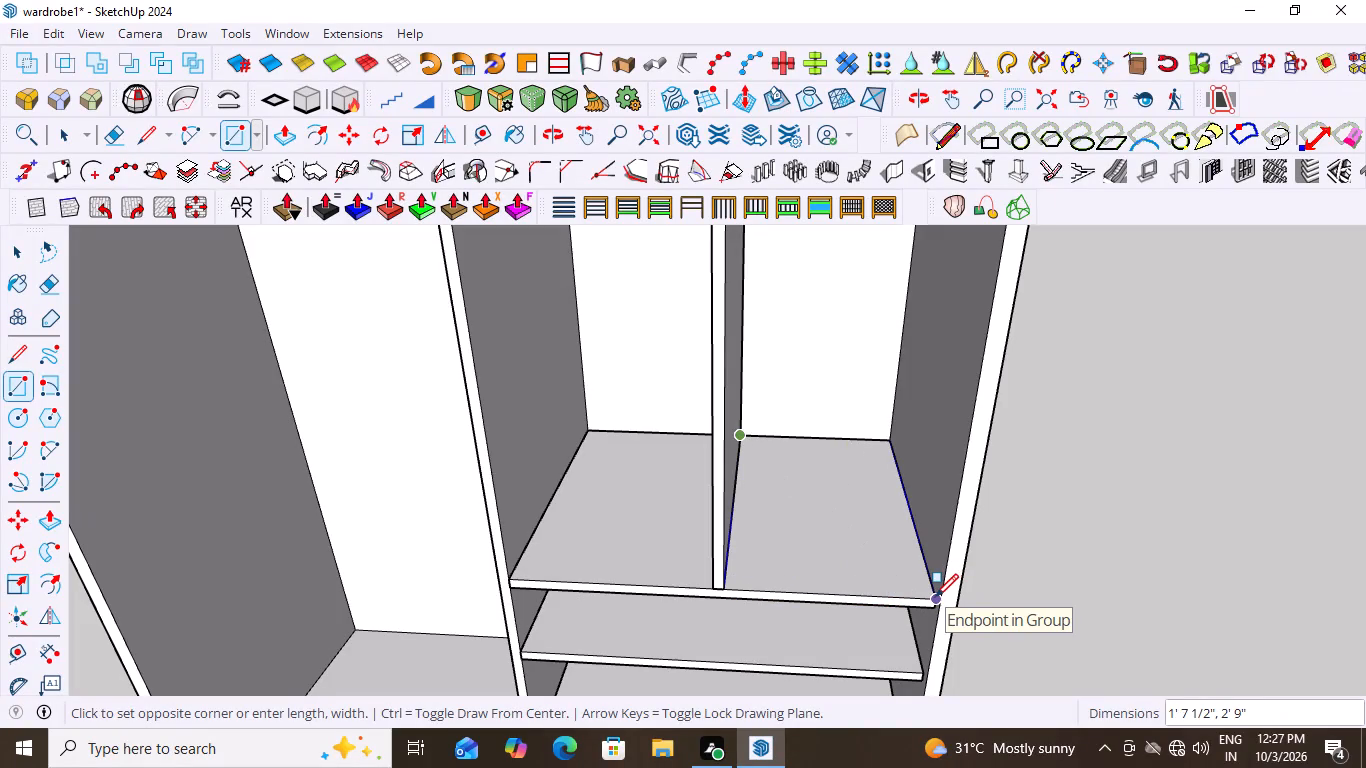
pyautogui.click(935, 597)
pyautogui.press('space')
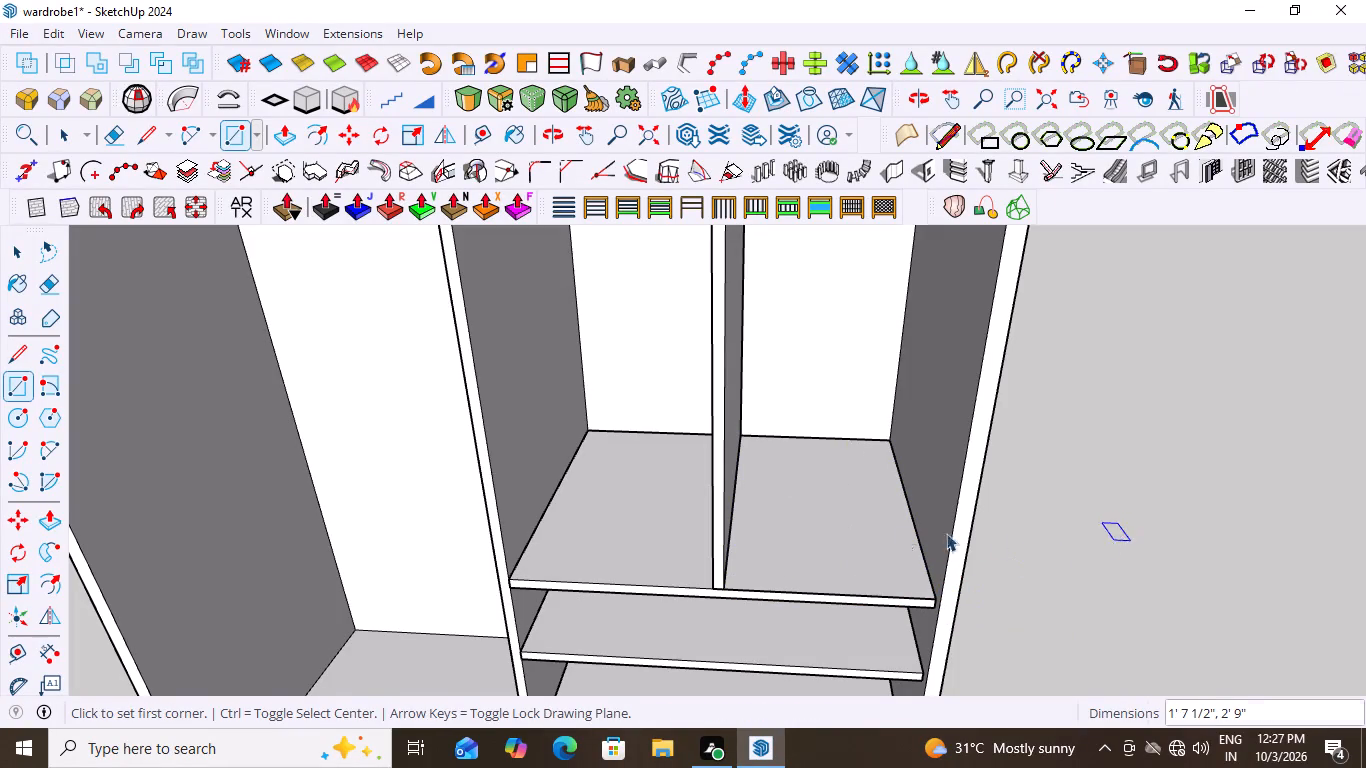
# Make the new rectangle's face and edges into a group.
pyautogui.doubleClick(815, 526)
pyautogui.rightClick(815, 526)
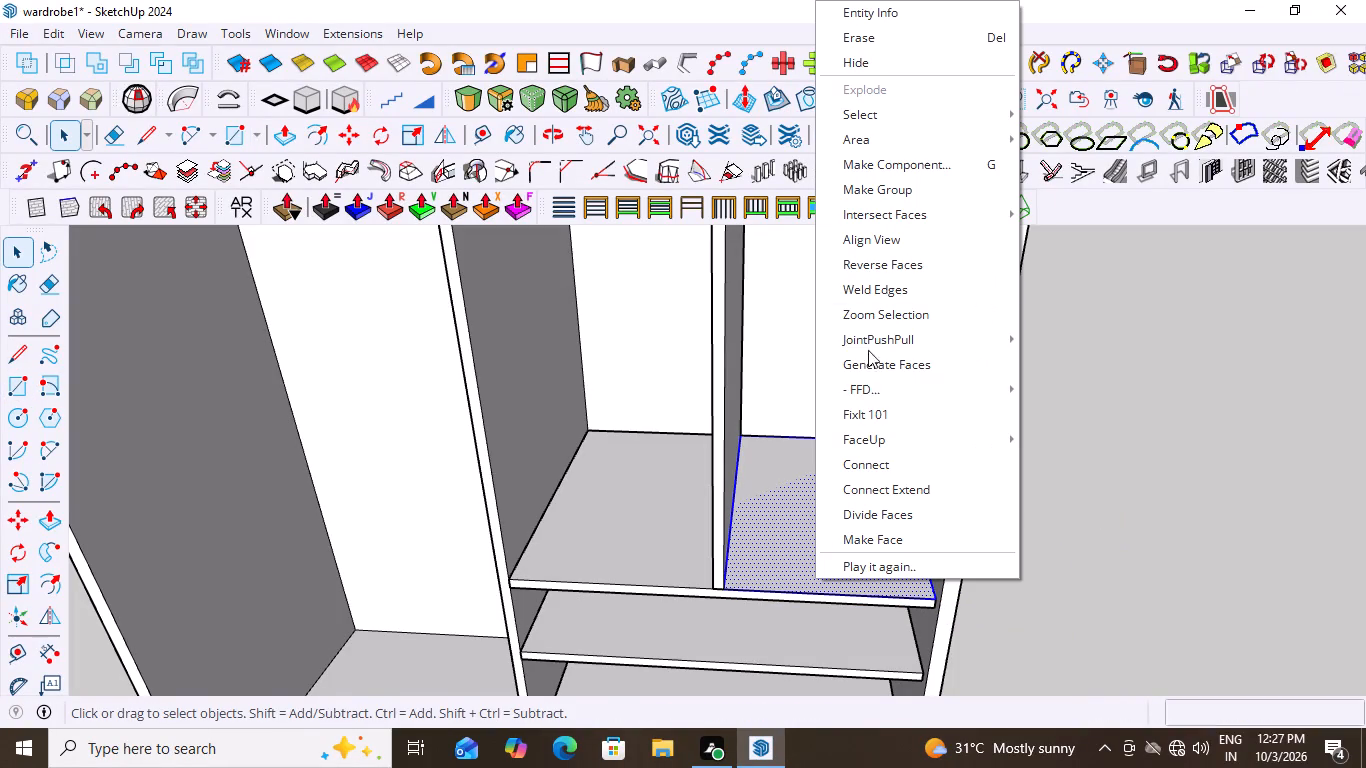
pyautogui.doubleClick(867, 190)
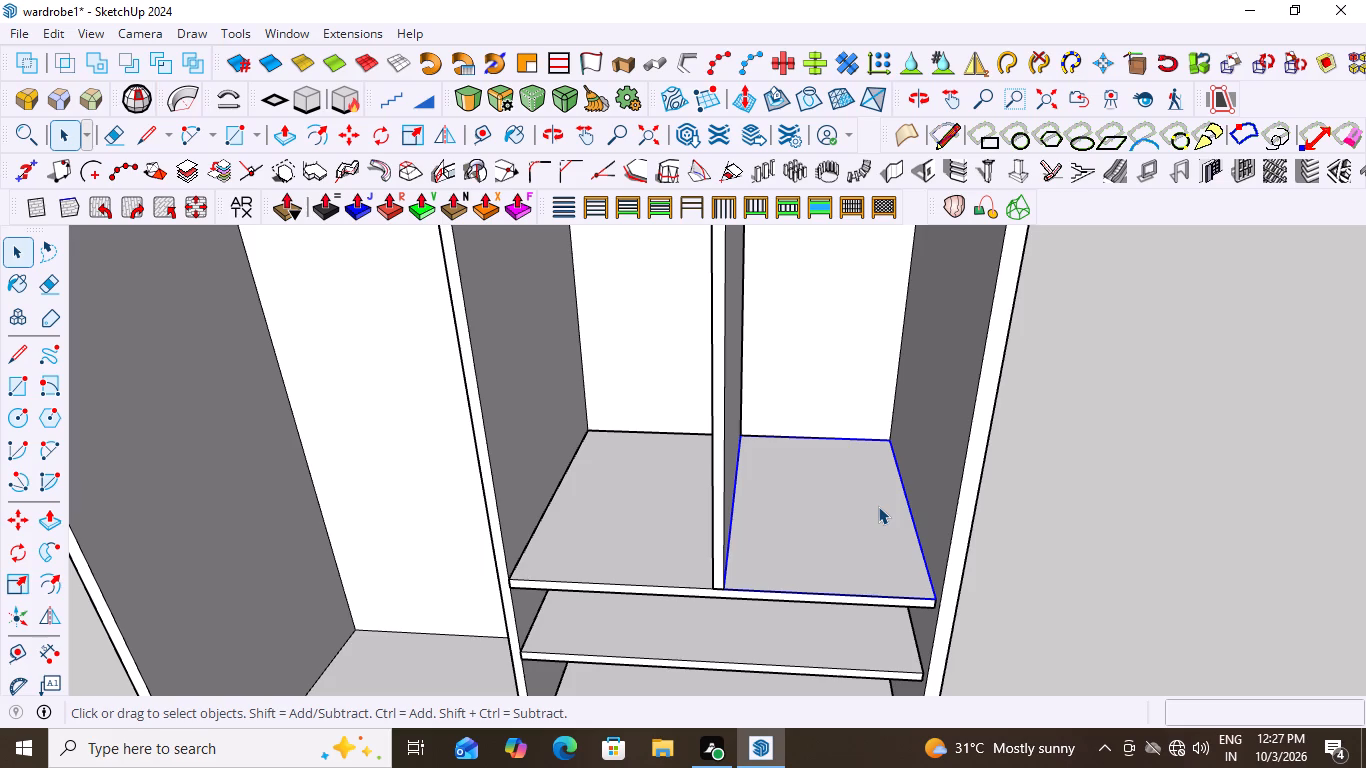
# Move the grouped rectangle 1' 8.5" straight up from the top shelf, then deselect it.
pyautogui.press('m')
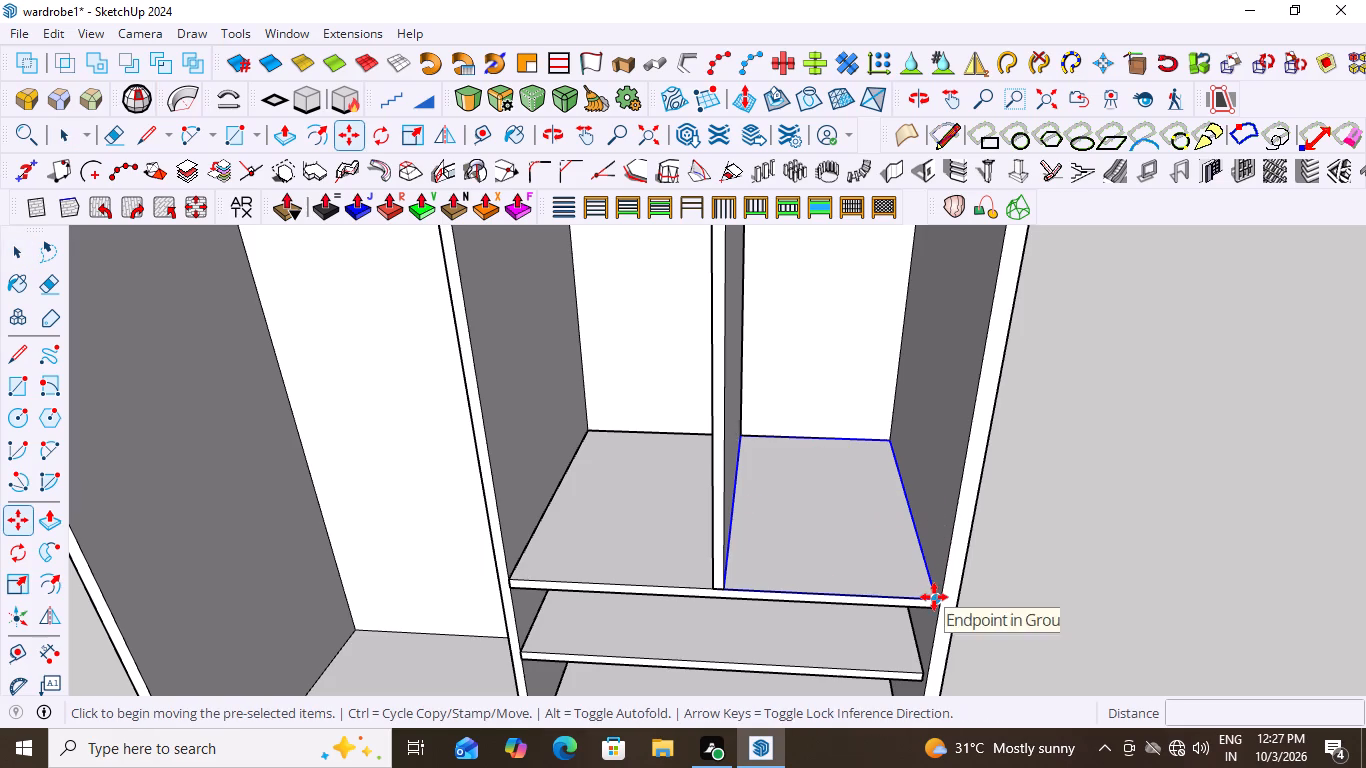
pyautogui.click(934, 597)
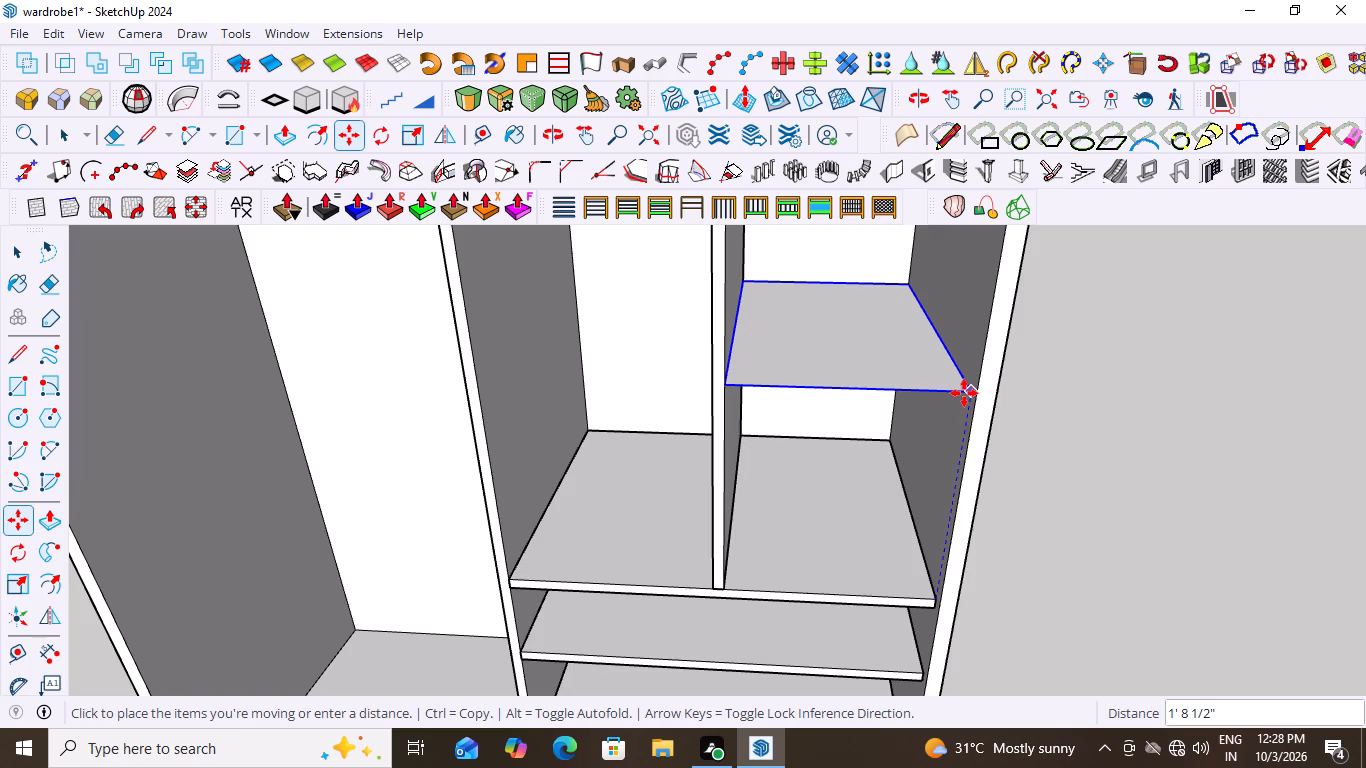
pyautogui.press('1')
pyautogui.press("'")
pyautogui.write('8.')
pyautogui.press('5')
pyautogui.hotkey('shift', '"')
pyautogui.press('Return')
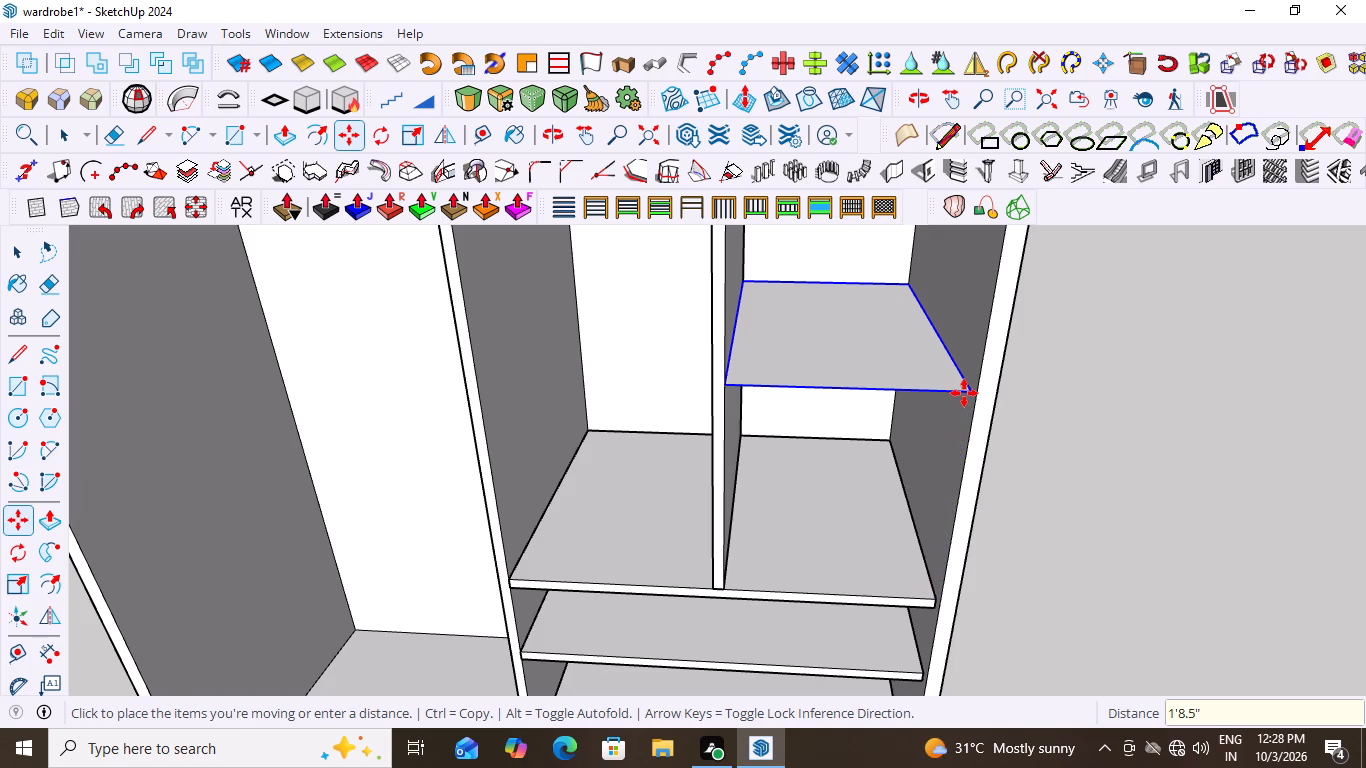
pyautogui.press('Return')
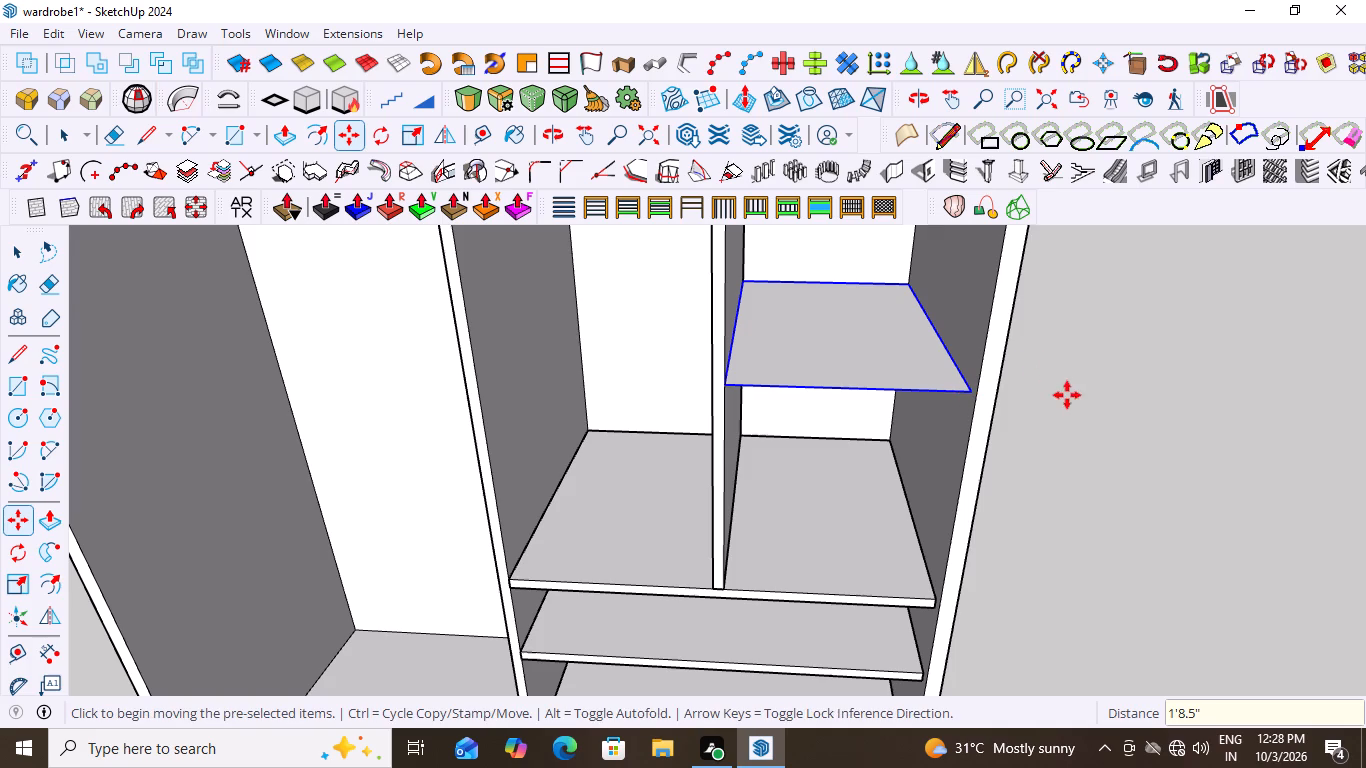
pyautogui.press('space')
pyautogui.click(1081, 478)
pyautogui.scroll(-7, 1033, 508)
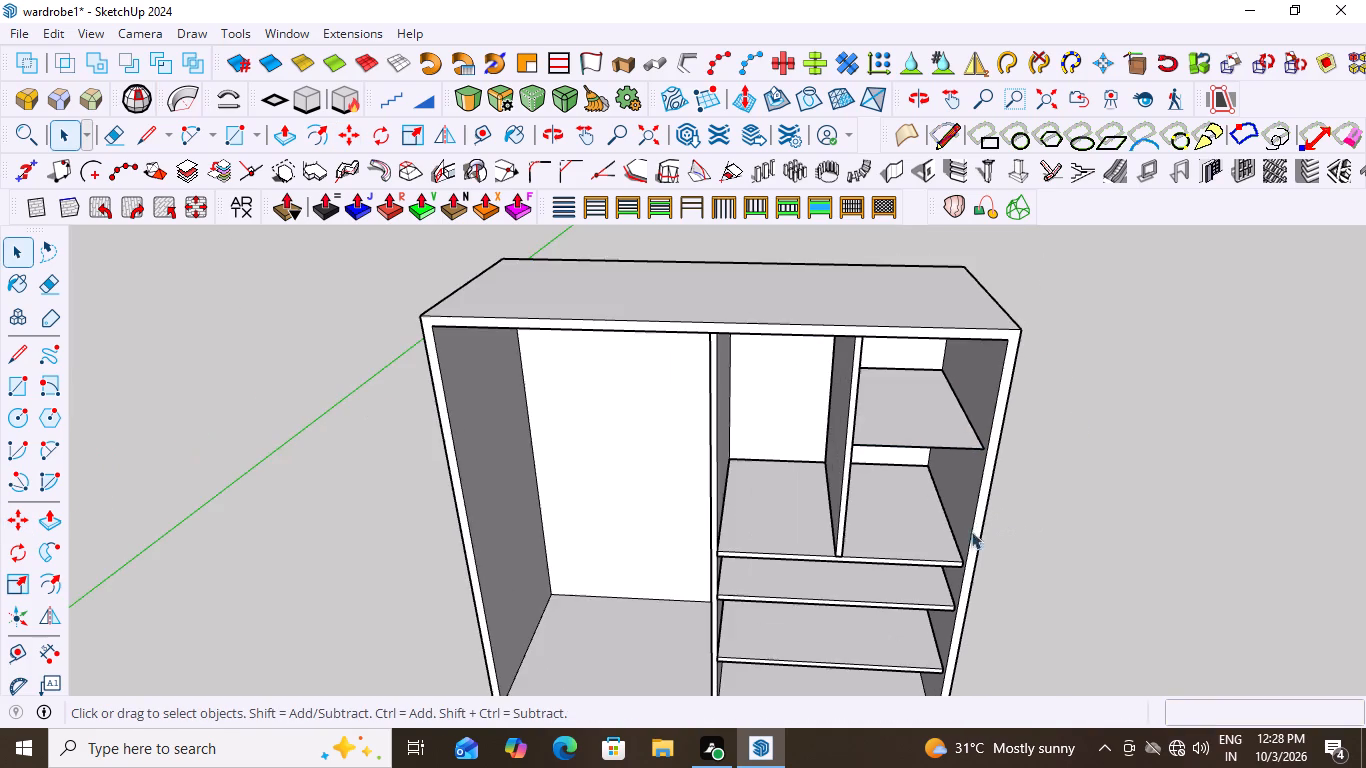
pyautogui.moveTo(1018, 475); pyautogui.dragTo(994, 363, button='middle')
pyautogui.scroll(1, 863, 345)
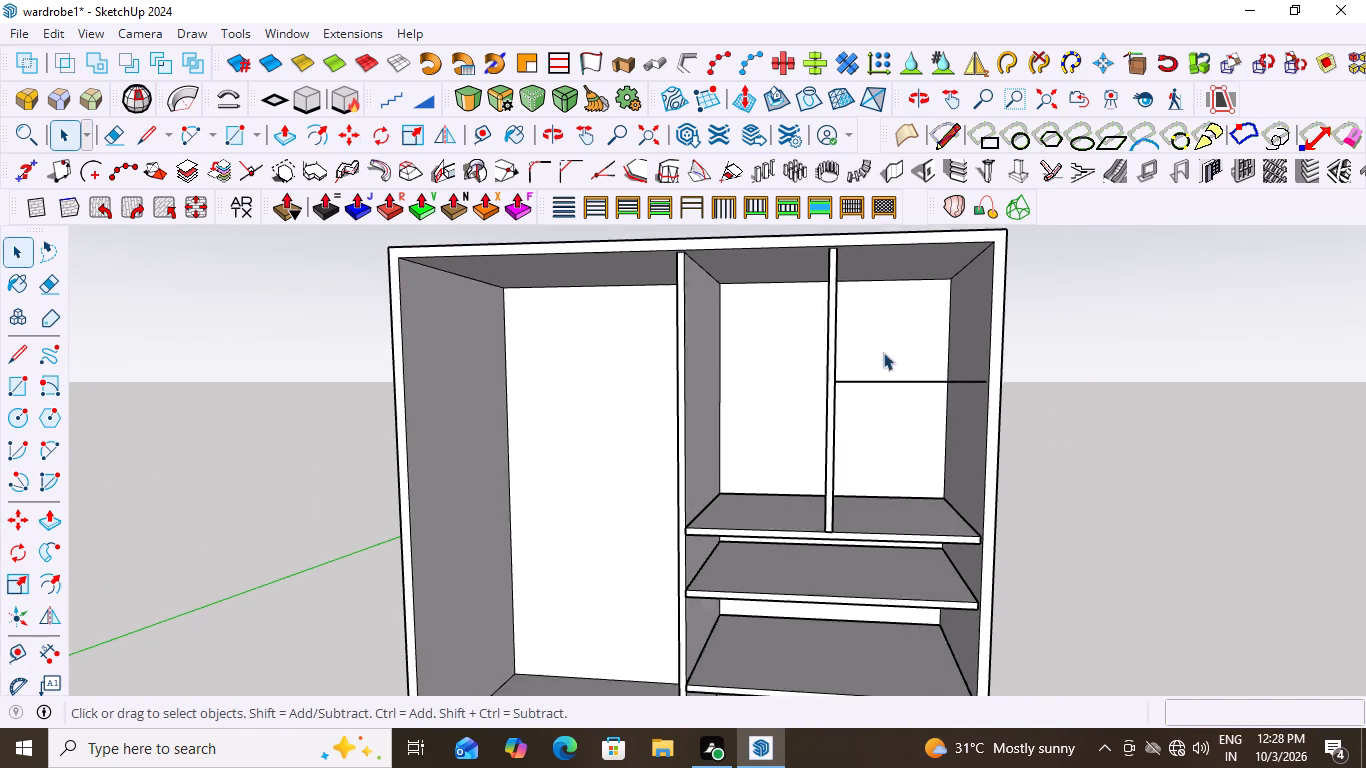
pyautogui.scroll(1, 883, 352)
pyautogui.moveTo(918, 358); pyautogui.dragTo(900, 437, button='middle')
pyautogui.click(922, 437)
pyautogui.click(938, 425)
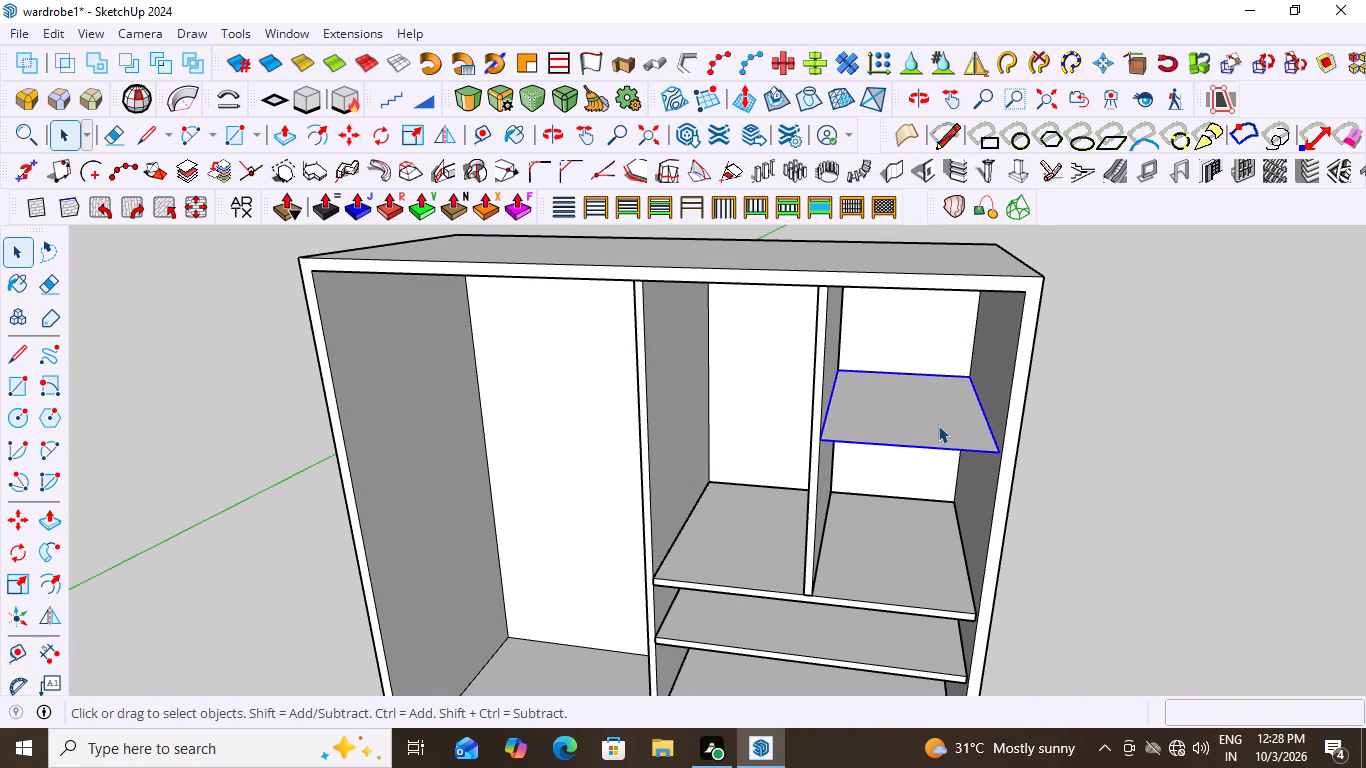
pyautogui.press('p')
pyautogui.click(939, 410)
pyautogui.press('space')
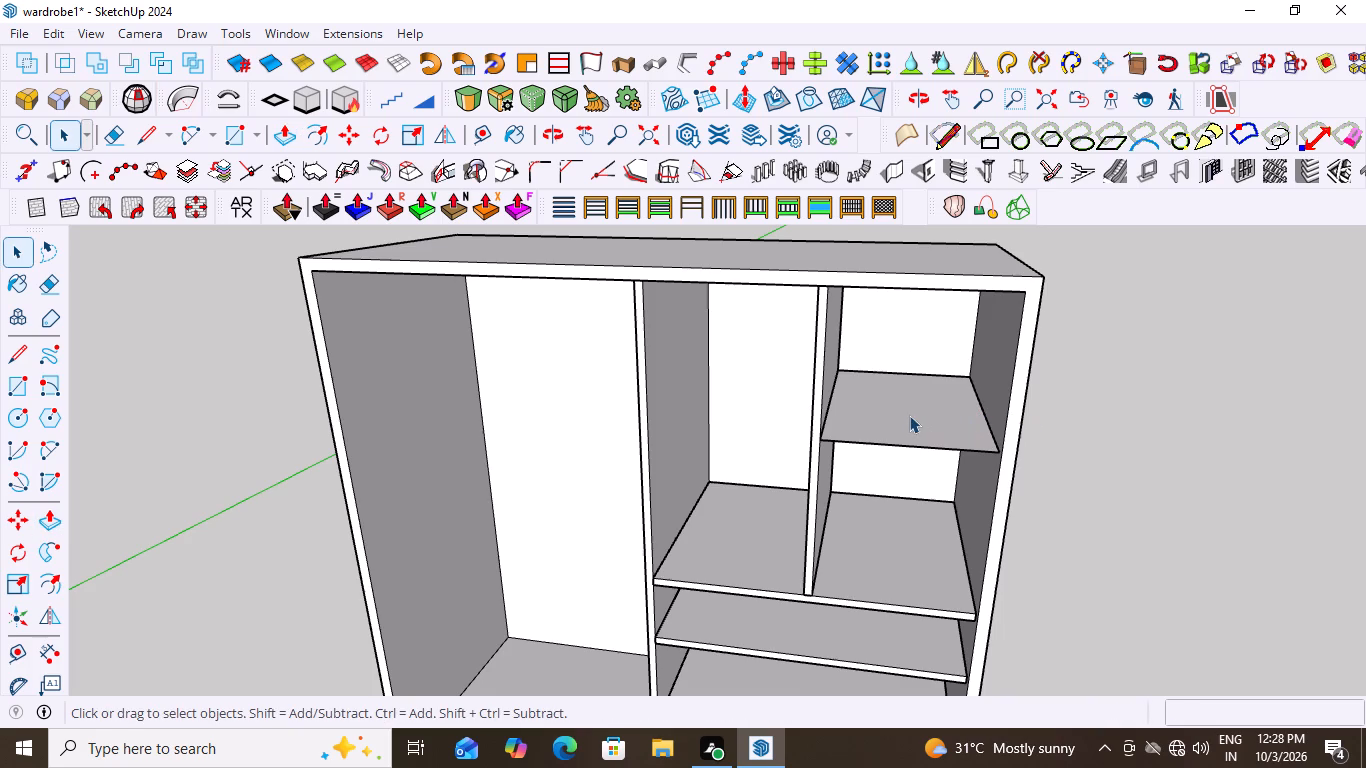
# Open the raised shelf's group, extrude its face 1" upward with Push/Pull, and close the group.
pyautogui.doubleClick(909, 415)
pyautogui.click(929, 416)
pyautogui.press('p')
pyautogui.click(929, 416)
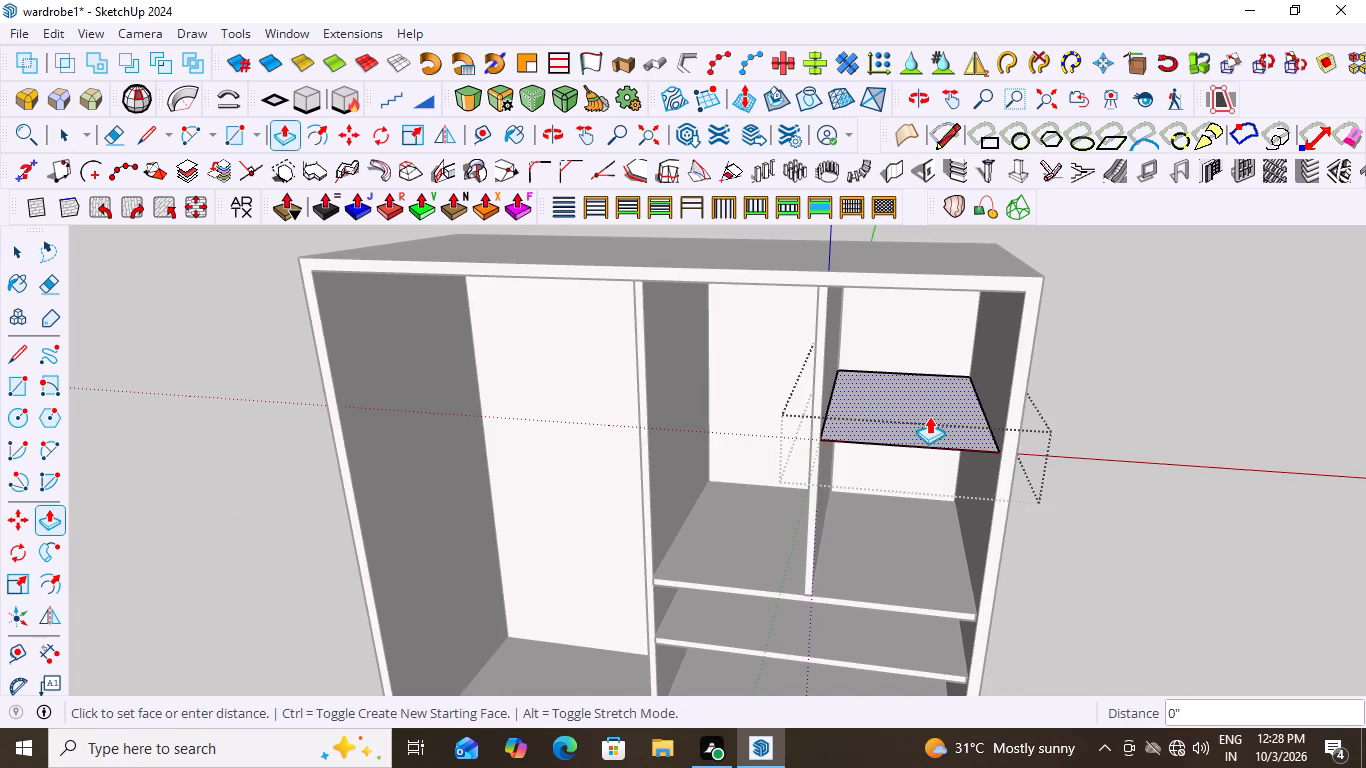
pyautogui.press('1')
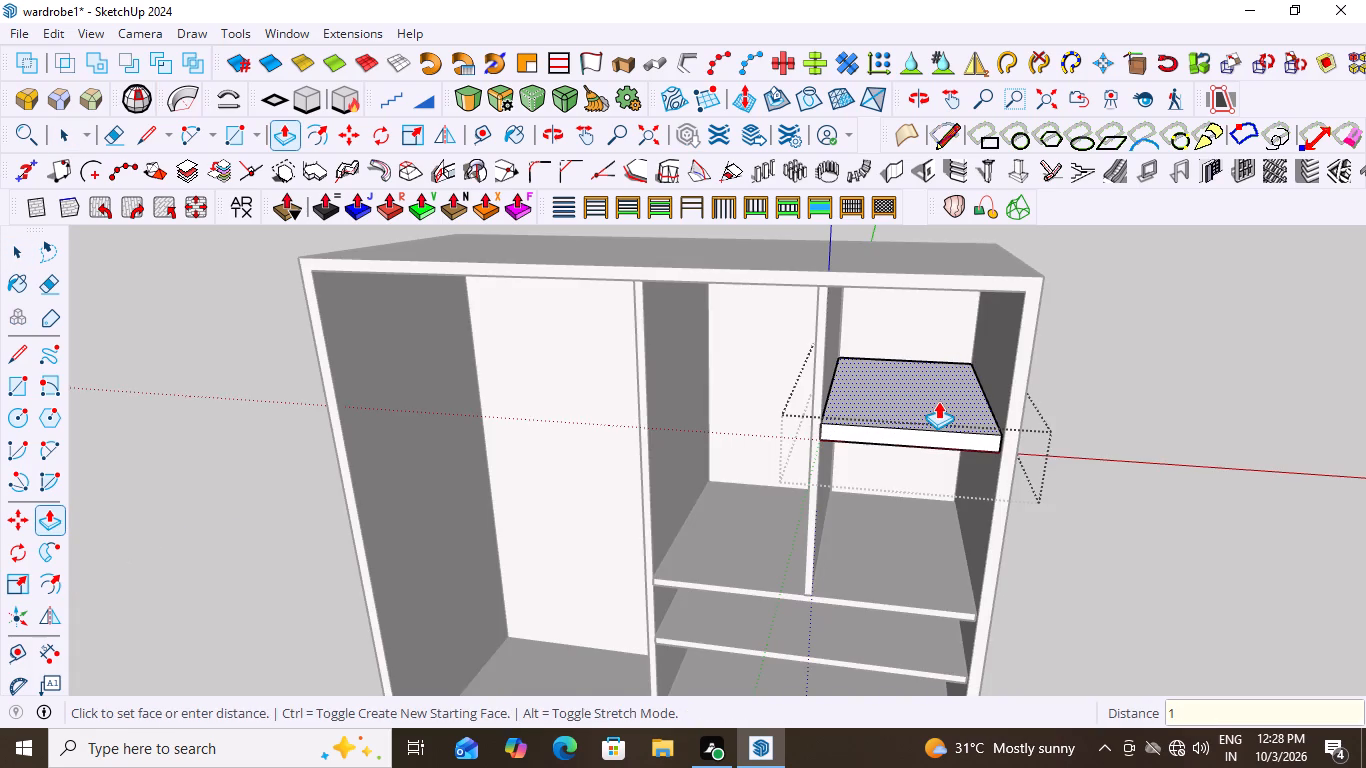
pyautogui.hotkey('shift', '"')
pyautogui.press('Return')
pyautogui.press('space')
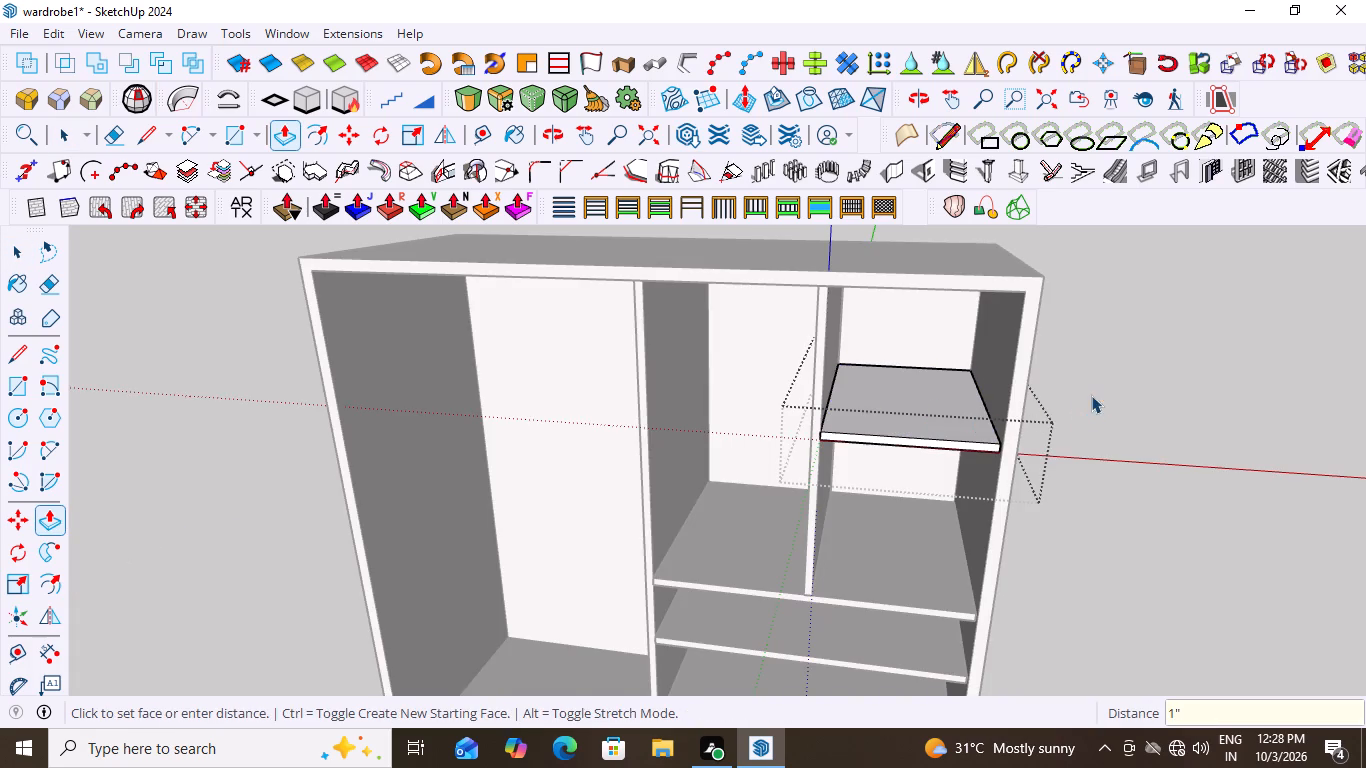
pyautogui.click(1102, 396)
# Measure the vertical gap between the top full-width shelf and the raised shelf's underside at their right front corners, without placing a dimension.
pyautogui.scroll(-3, 1013, 283)
pyautogui.moveTo(951, 466); pyautogui.dragTo(1029, 298, button='middle')
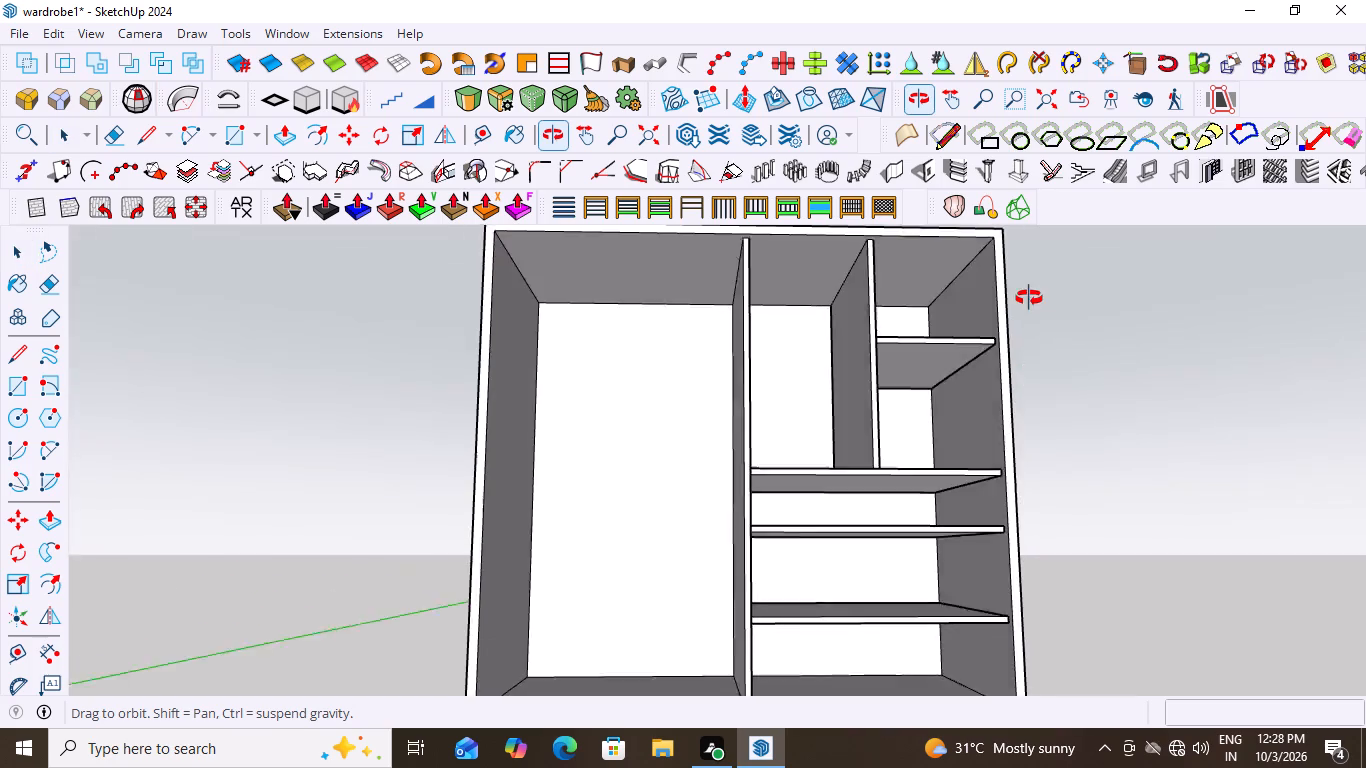
pyautogui.moveTo(1029, 298); pyautogui.dragTo(949, 390, button='middle')
pyautogui.moveTo(971, 400); pyautogui.dragTo(975, 429, button='middle')
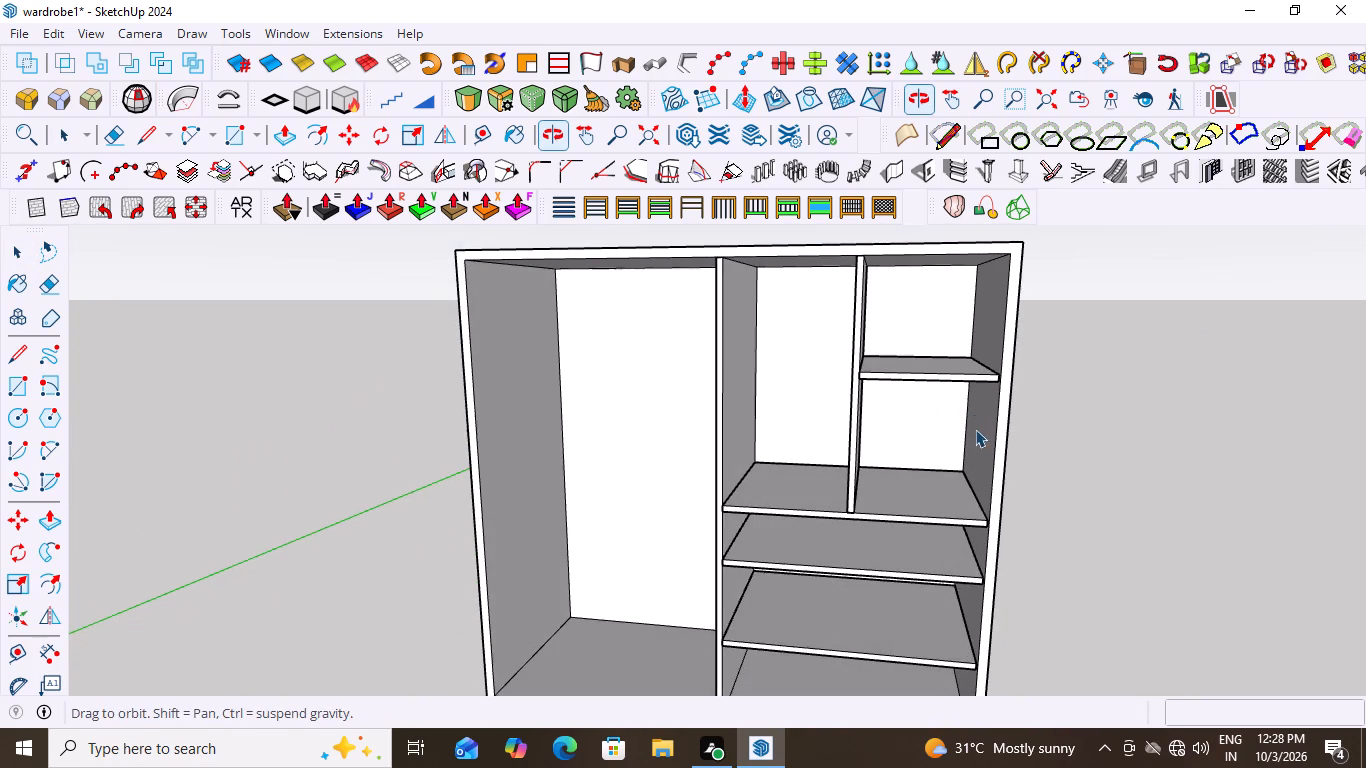
pyautogui.scroll(1, 976, 492)
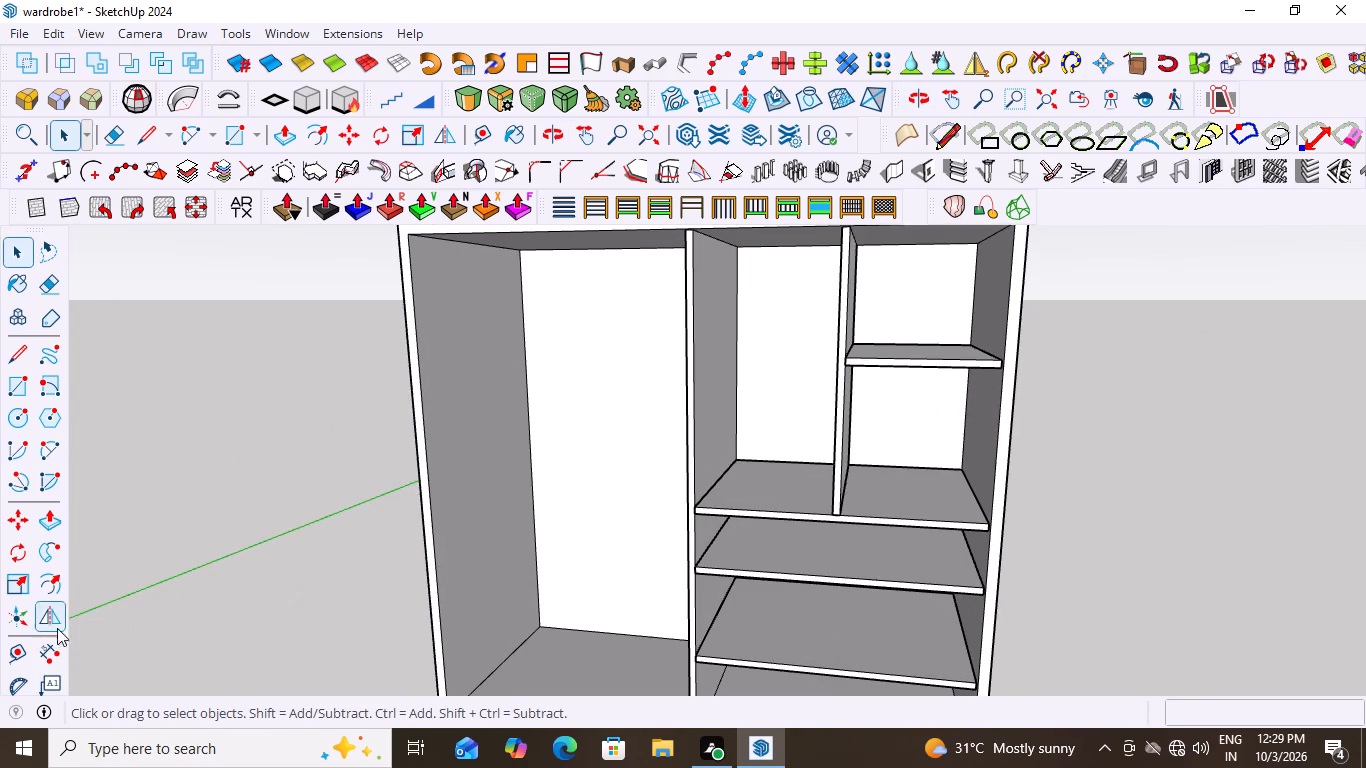
pyautogui.click(46, 658)
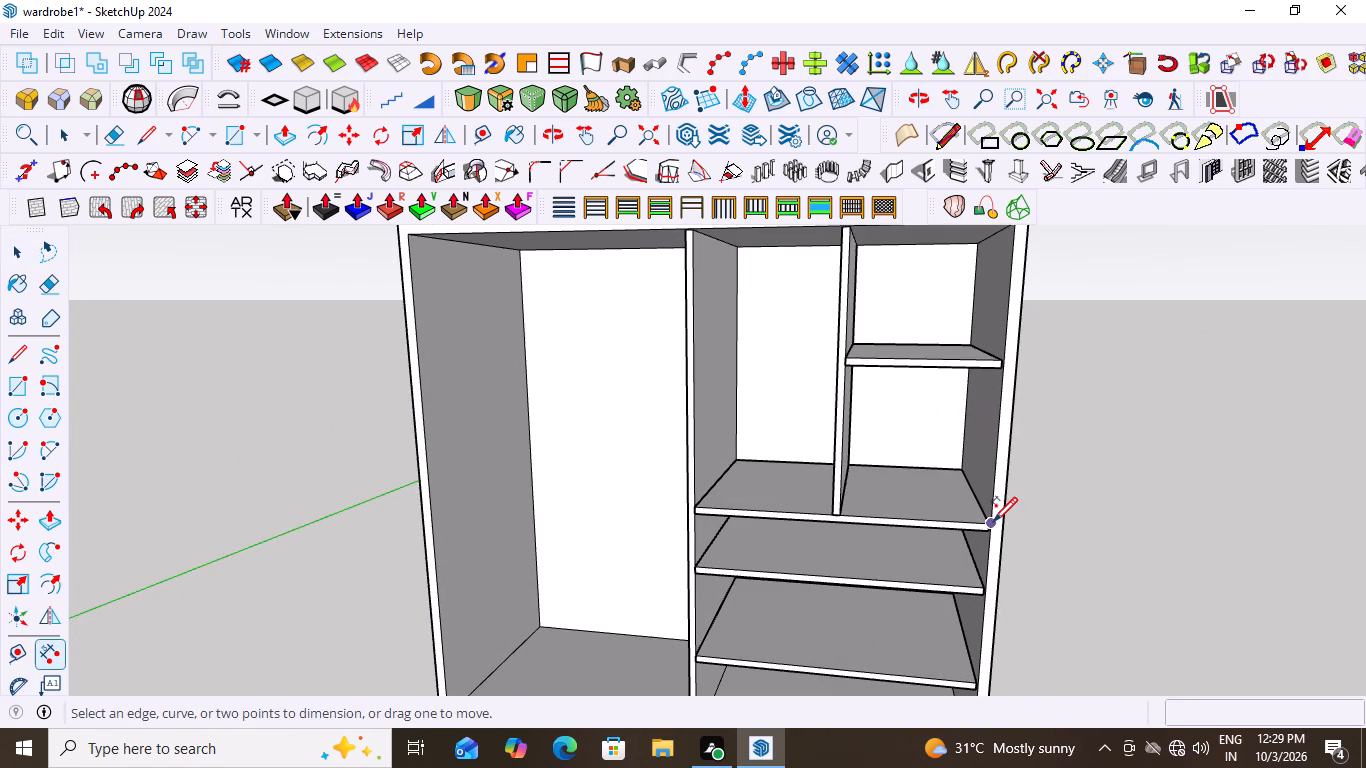
pyautogui.click(987, 524)
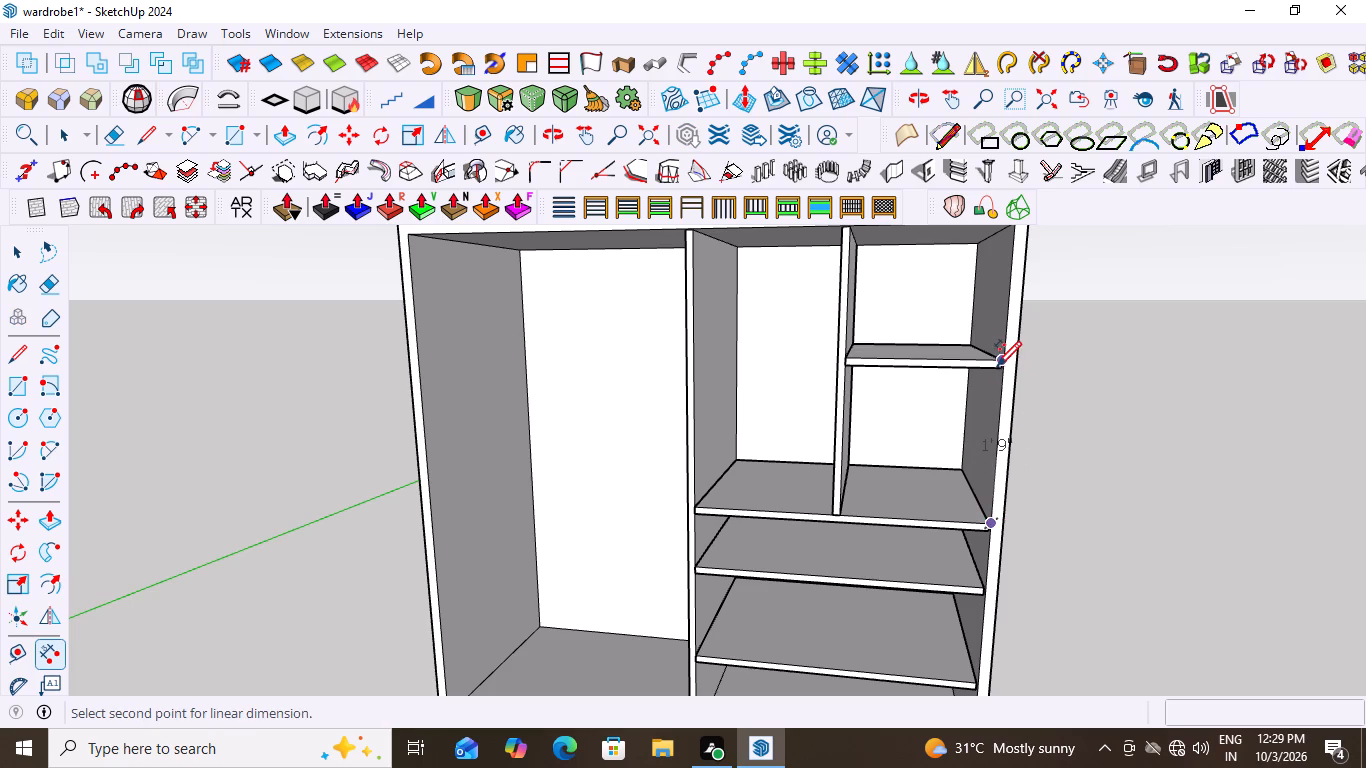
pyautogui.doubleClick(998, 368)
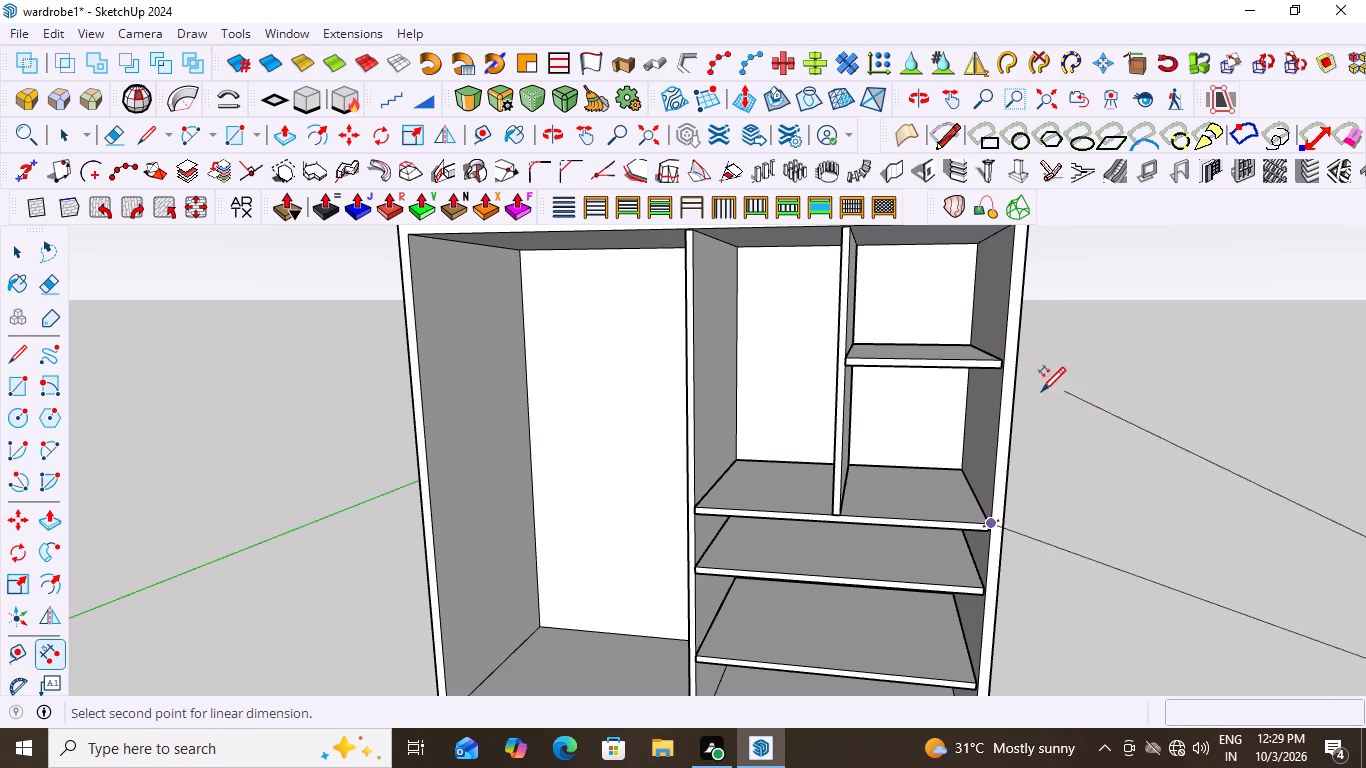
pyautogui.scroll(11, 998, 376)
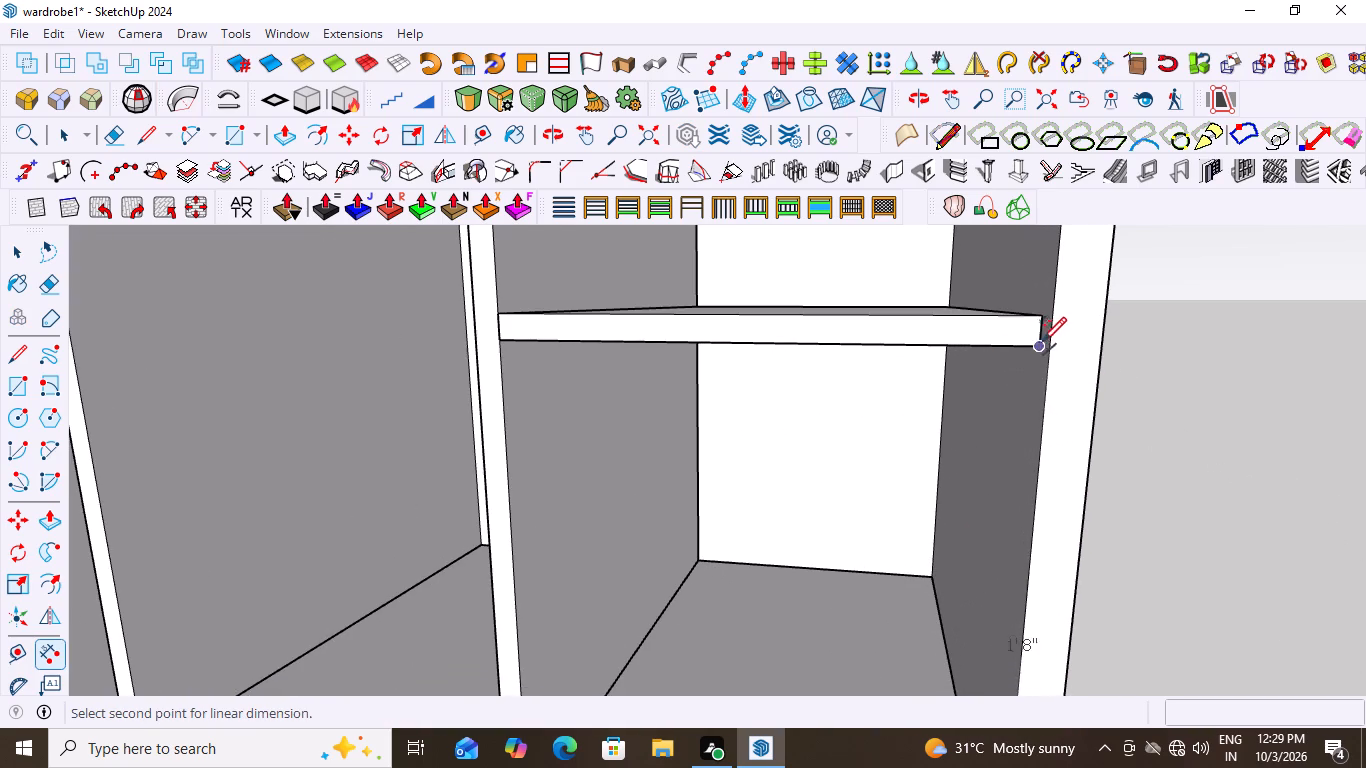
pyautogui.click(1038, 344)
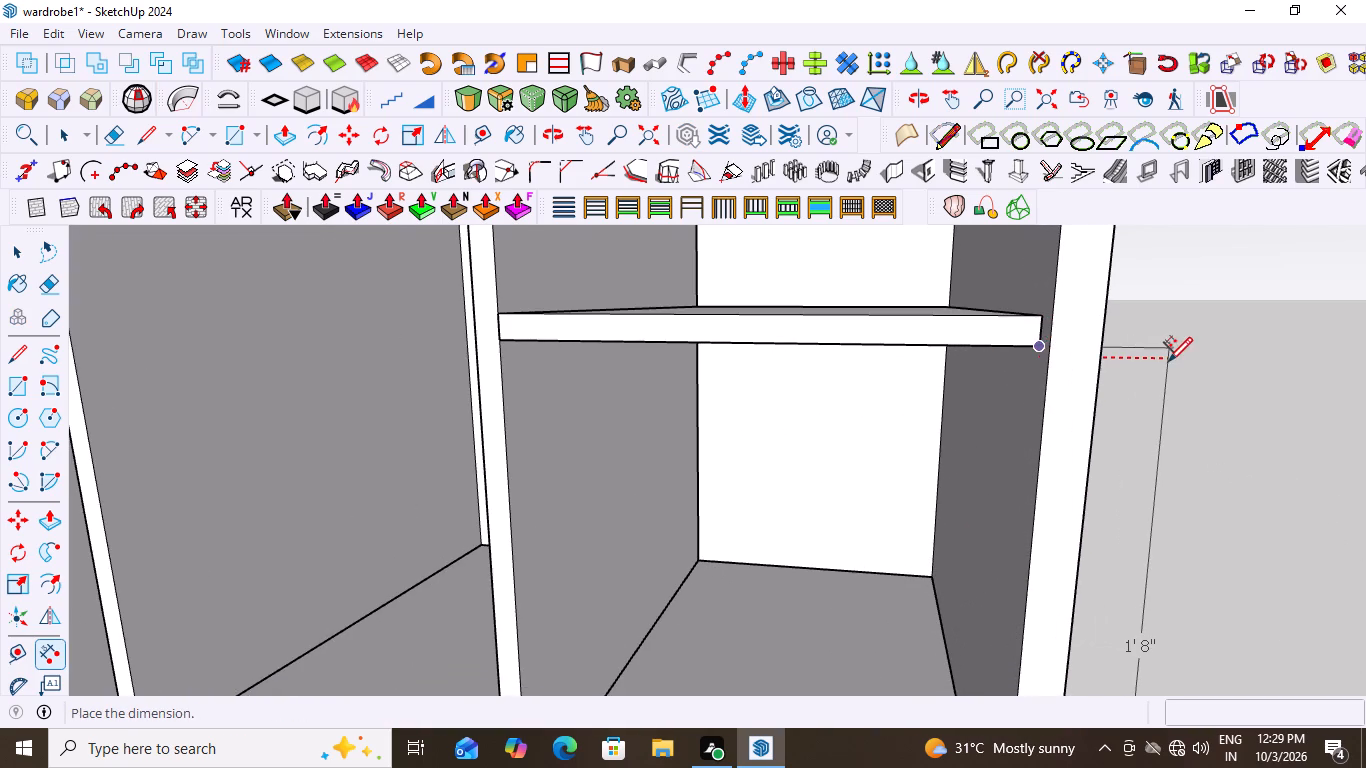
pyautogui.scroll(-5, 1168, 359)
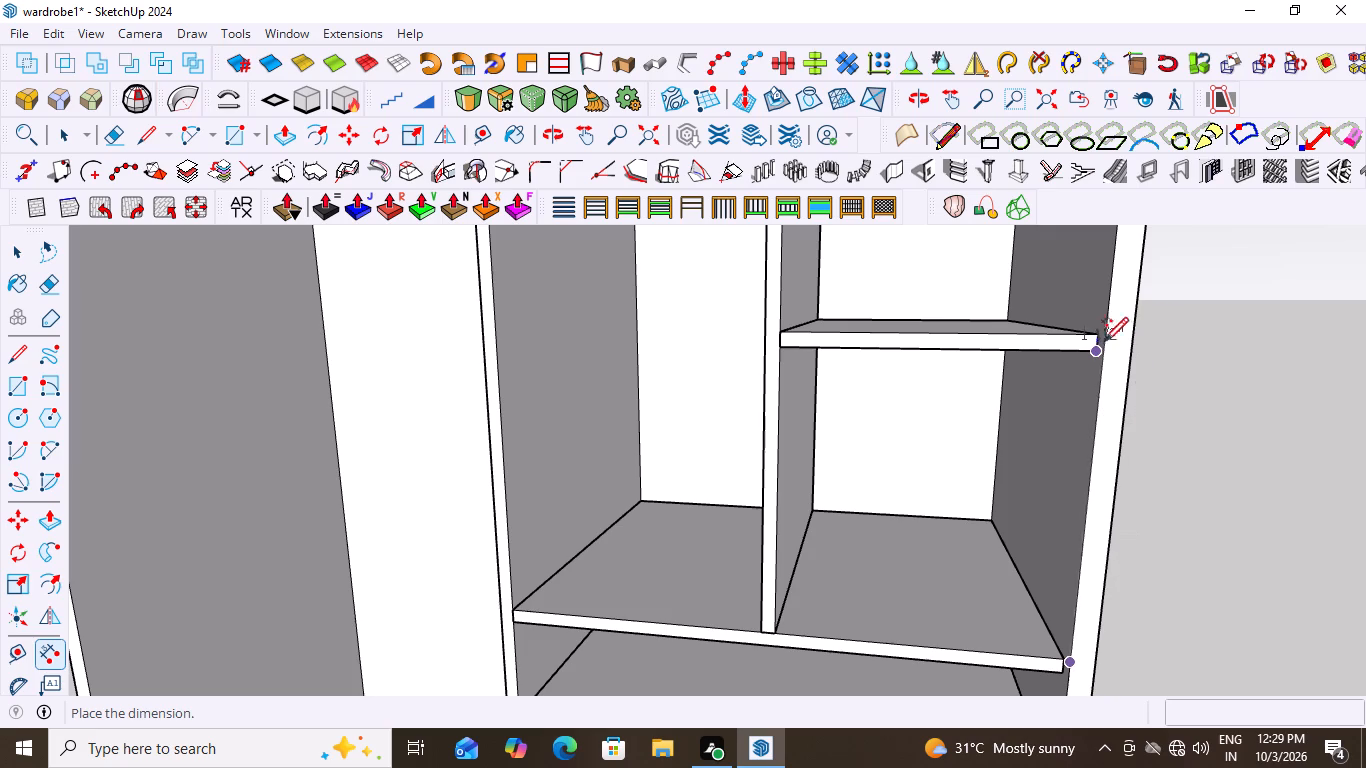
pyautogui.scroll(-5, 1138, 374)
pyautogui.press('space')
pyautogui.click(1209, 364)
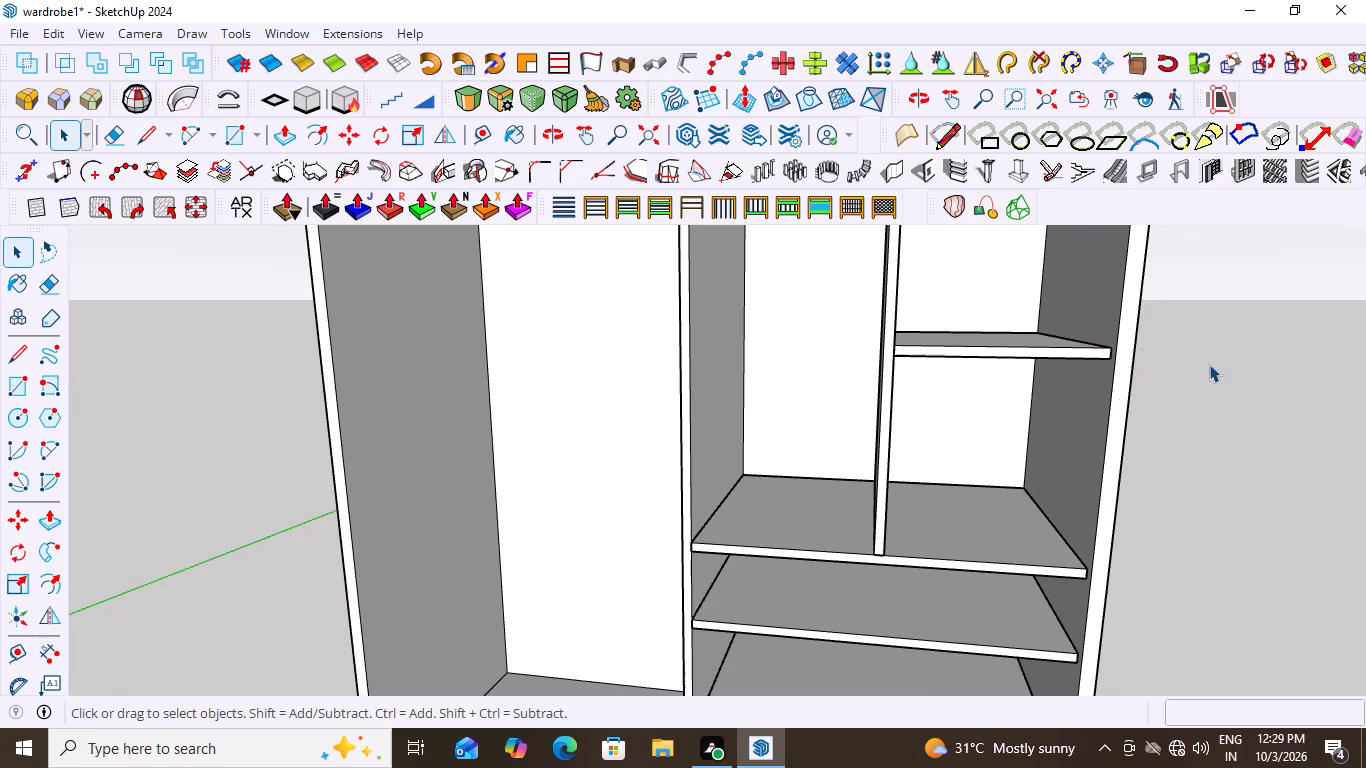
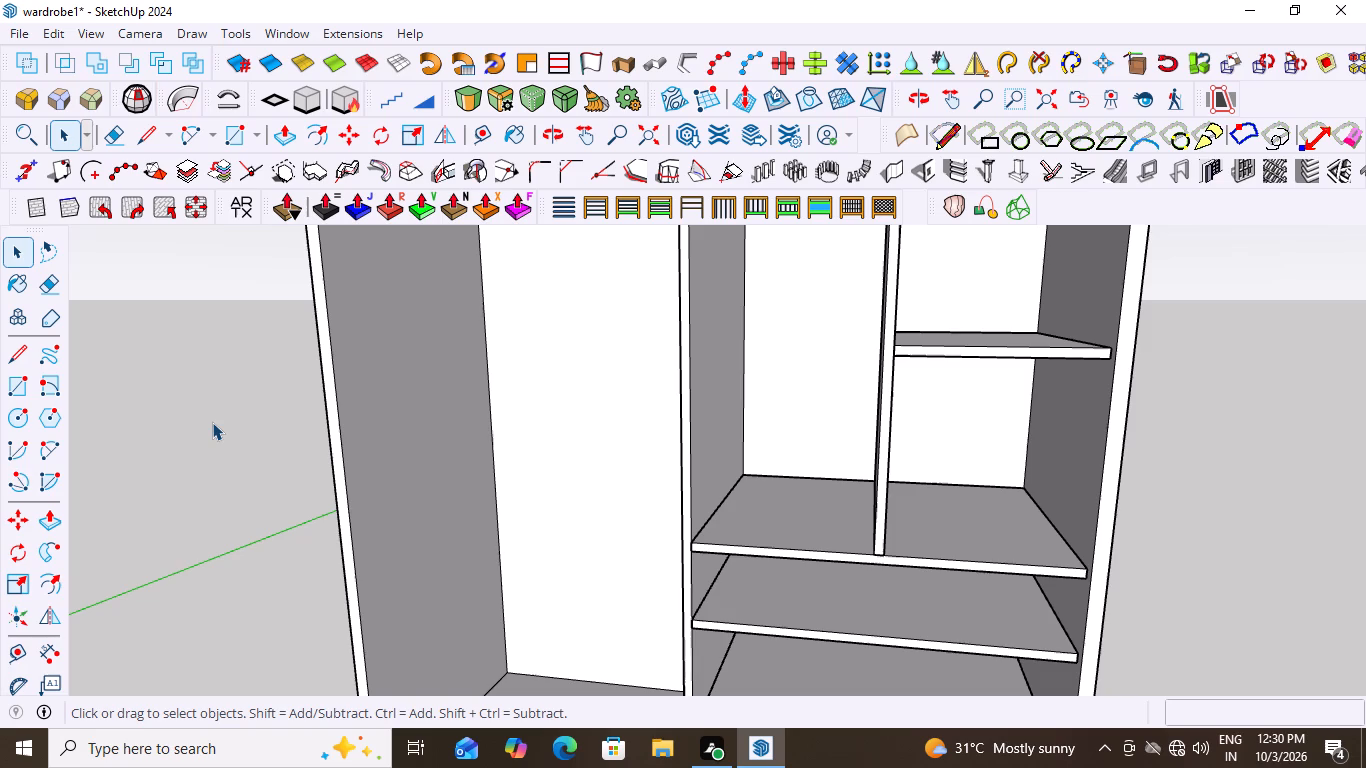
# Measure the vertical distance from the top full-width shelf to the raised shelf's upper right front corner, without placing a dimension.
pyautogui.scroll(-2, 437, 407)
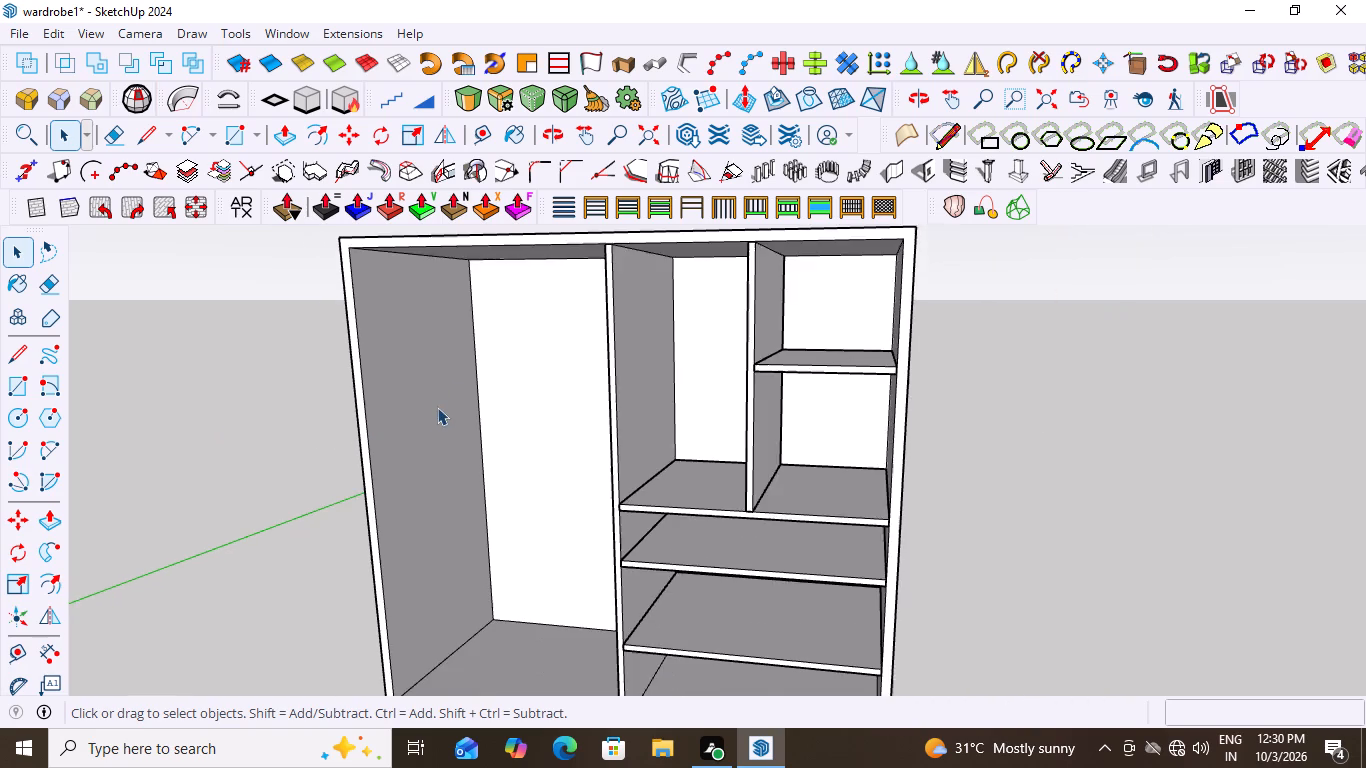
pyautogui.scroll(-3, 437, 407)
pyautogui.scroll(-2, 614, 429)
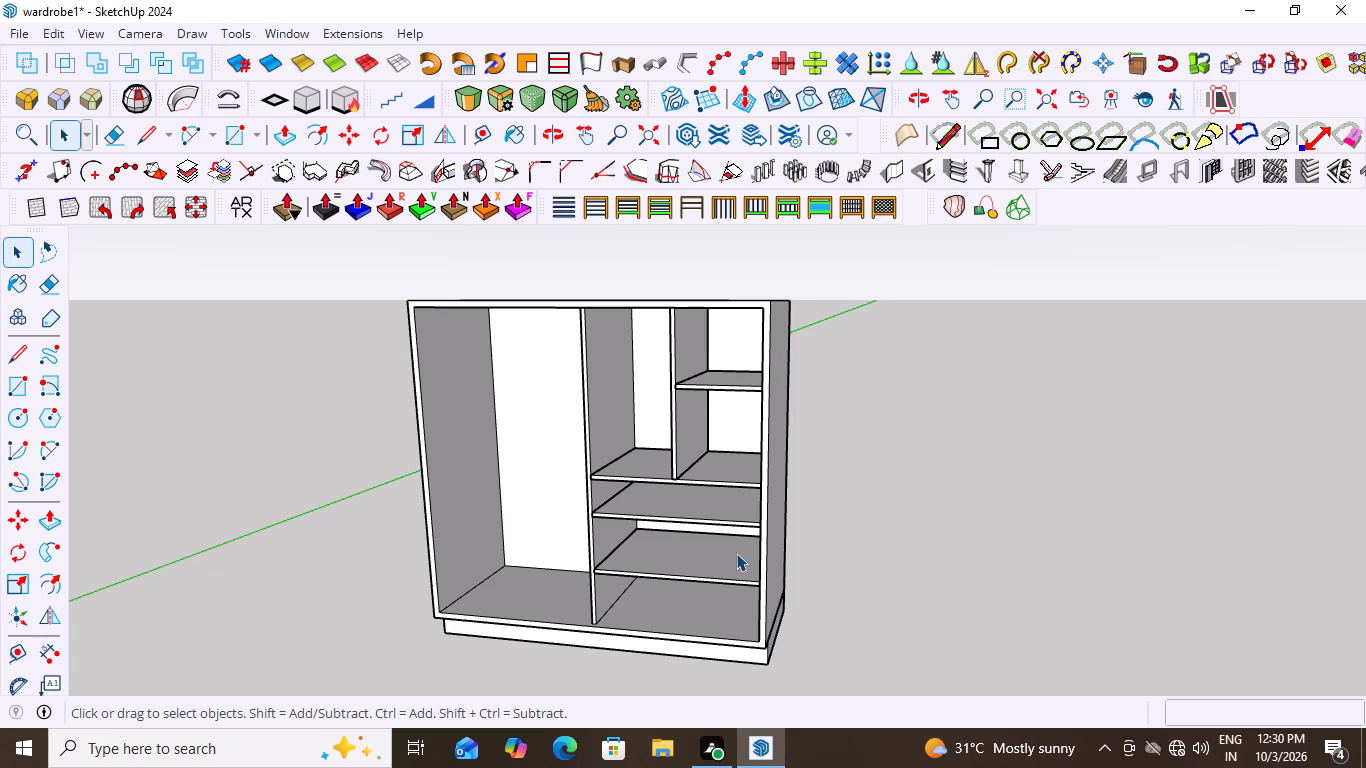
pyautogui.scroll(-6, 735, 527)
pyautogui.moveTo(712, 524); pyautogui.dragTo(818, 491, button='middle')
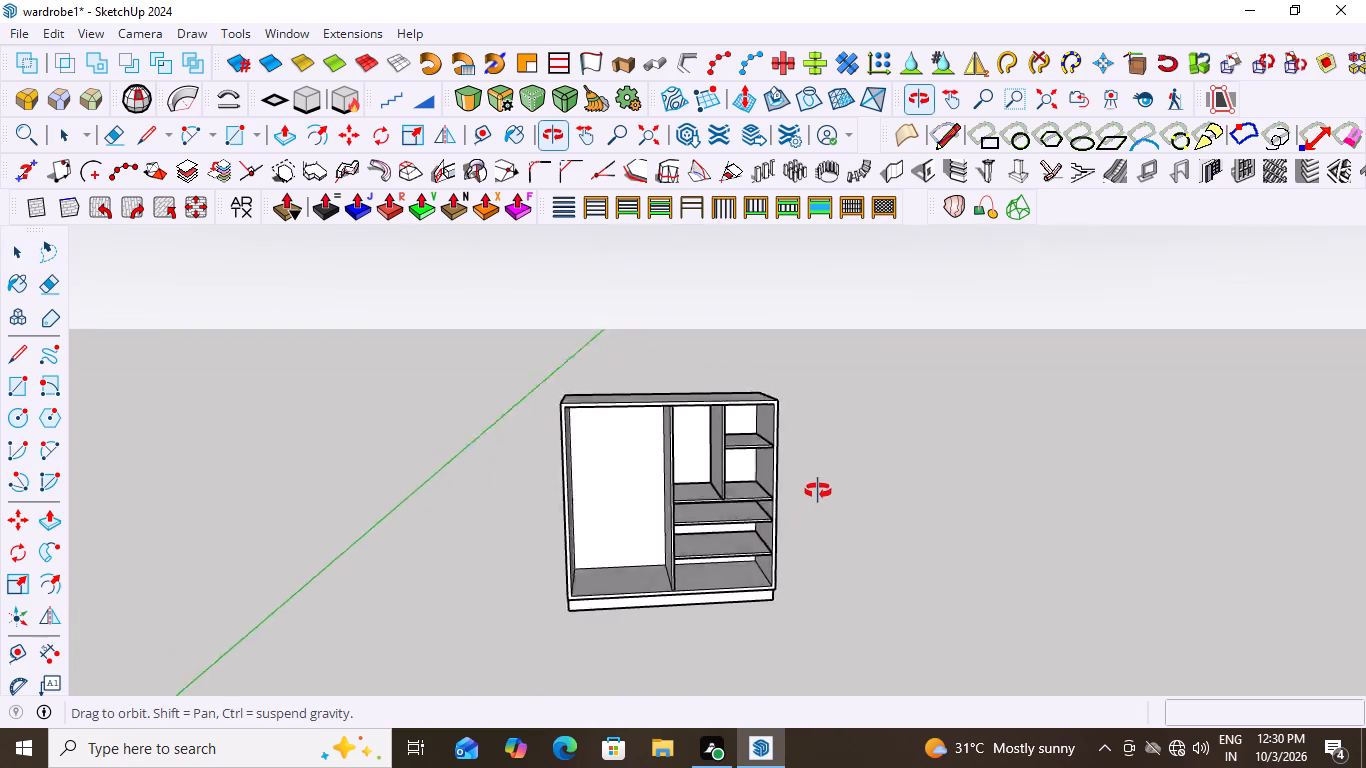
pyautogui.moveTo(818, 491); pyautogui.dragTo(820, 452, button='middle')
pyautogui.scroll(11, 769, 425)
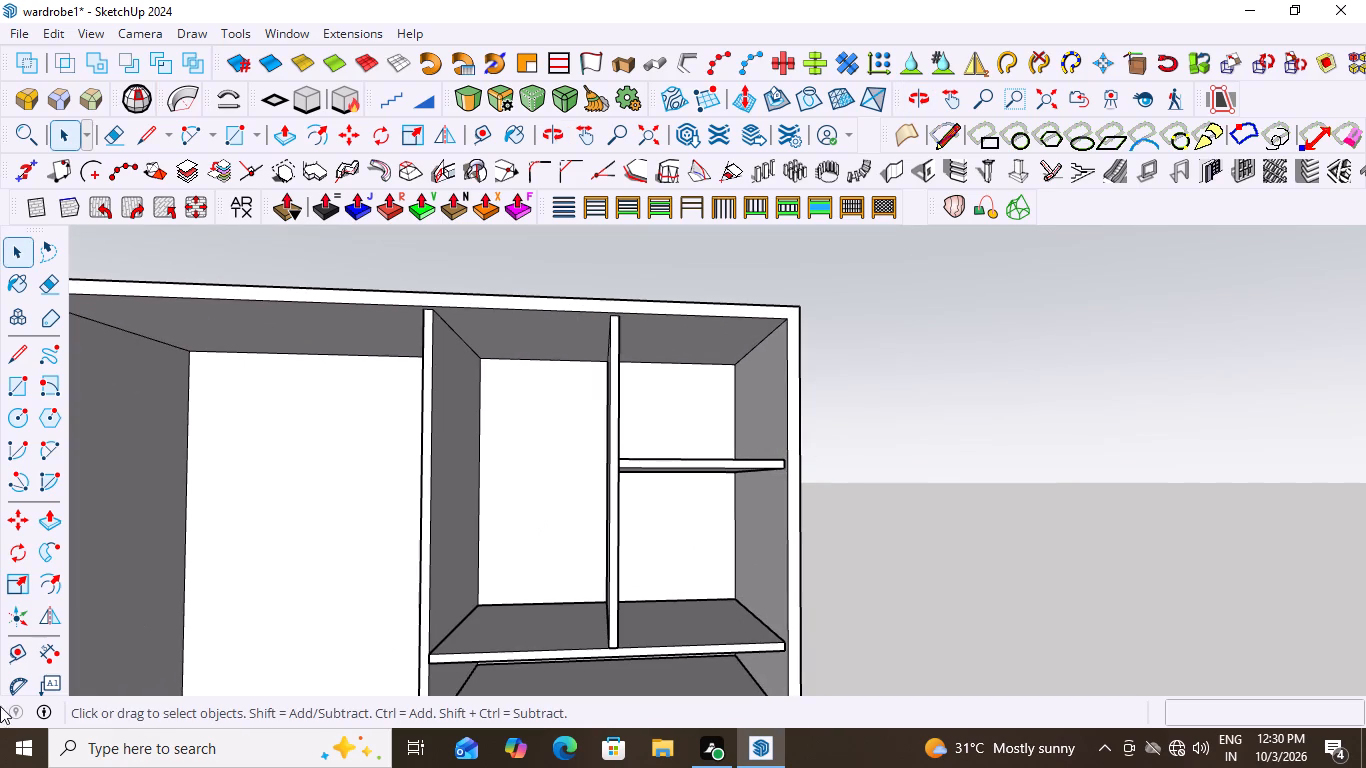
pyautogui.click(57, 651)
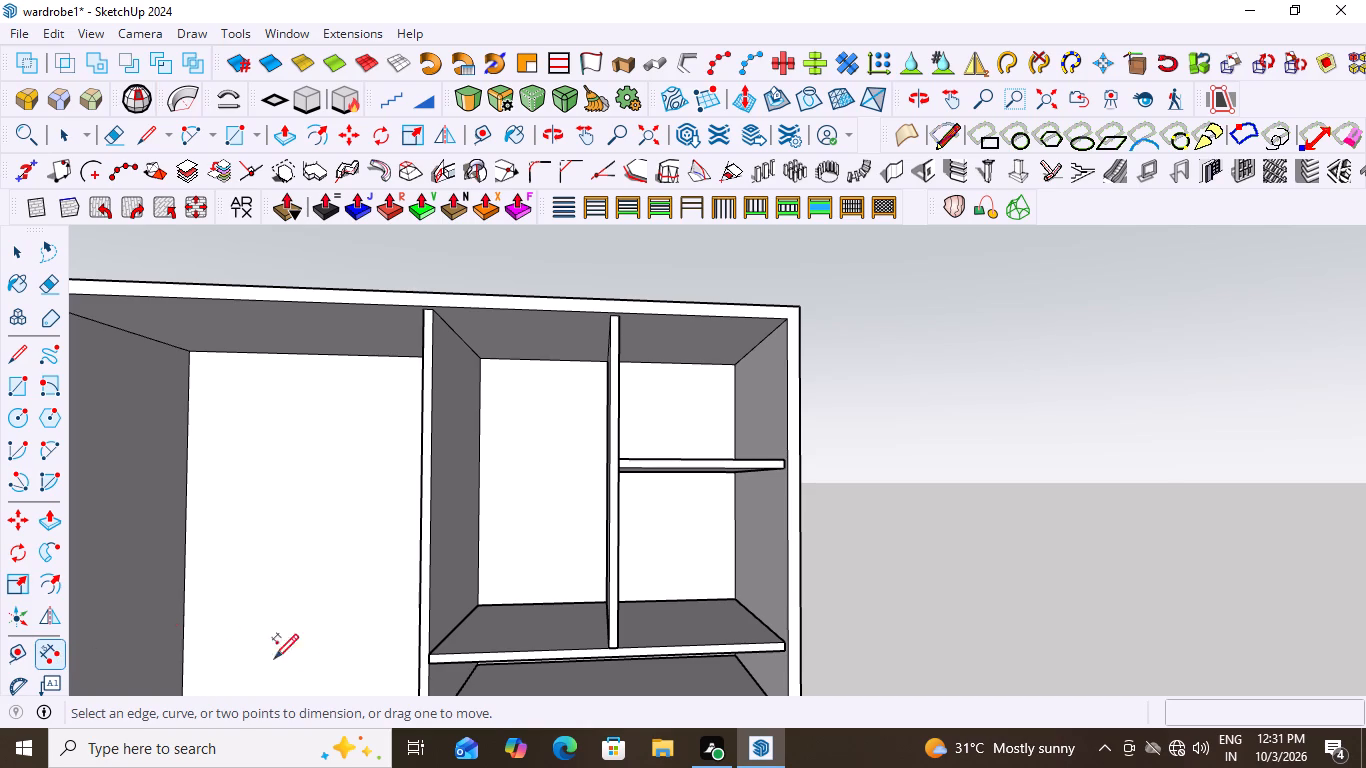
pyautogui.click(786, 645)
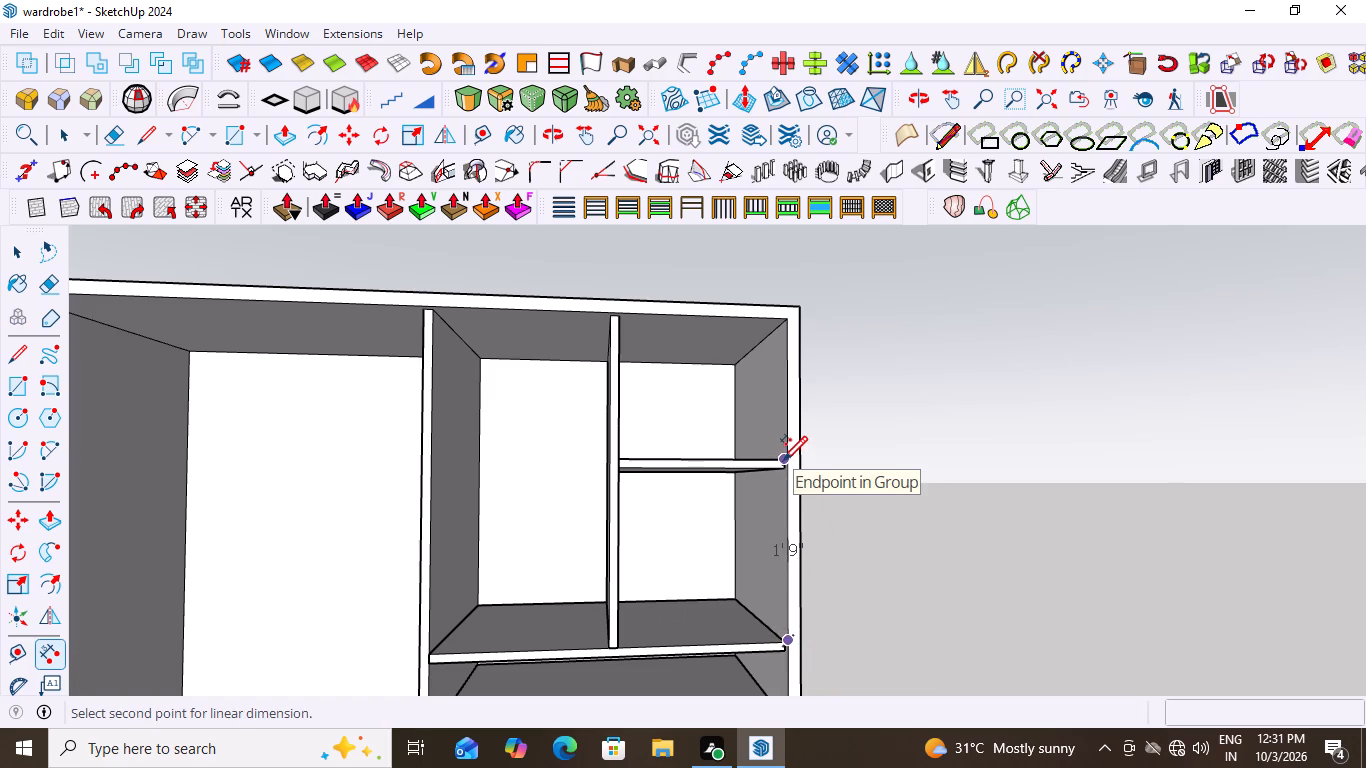
pyautogui.scroll(7, 761, 466)
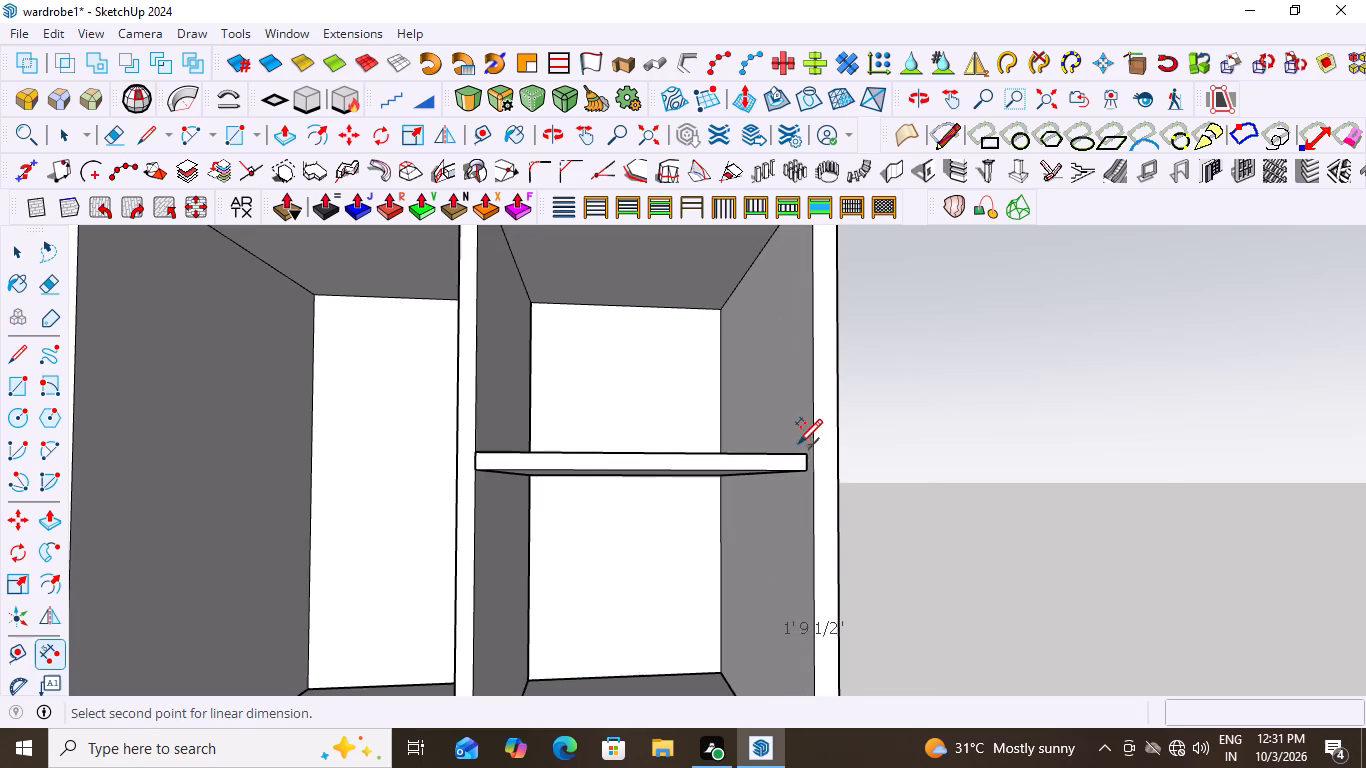
pyautogui.click(806, 453)
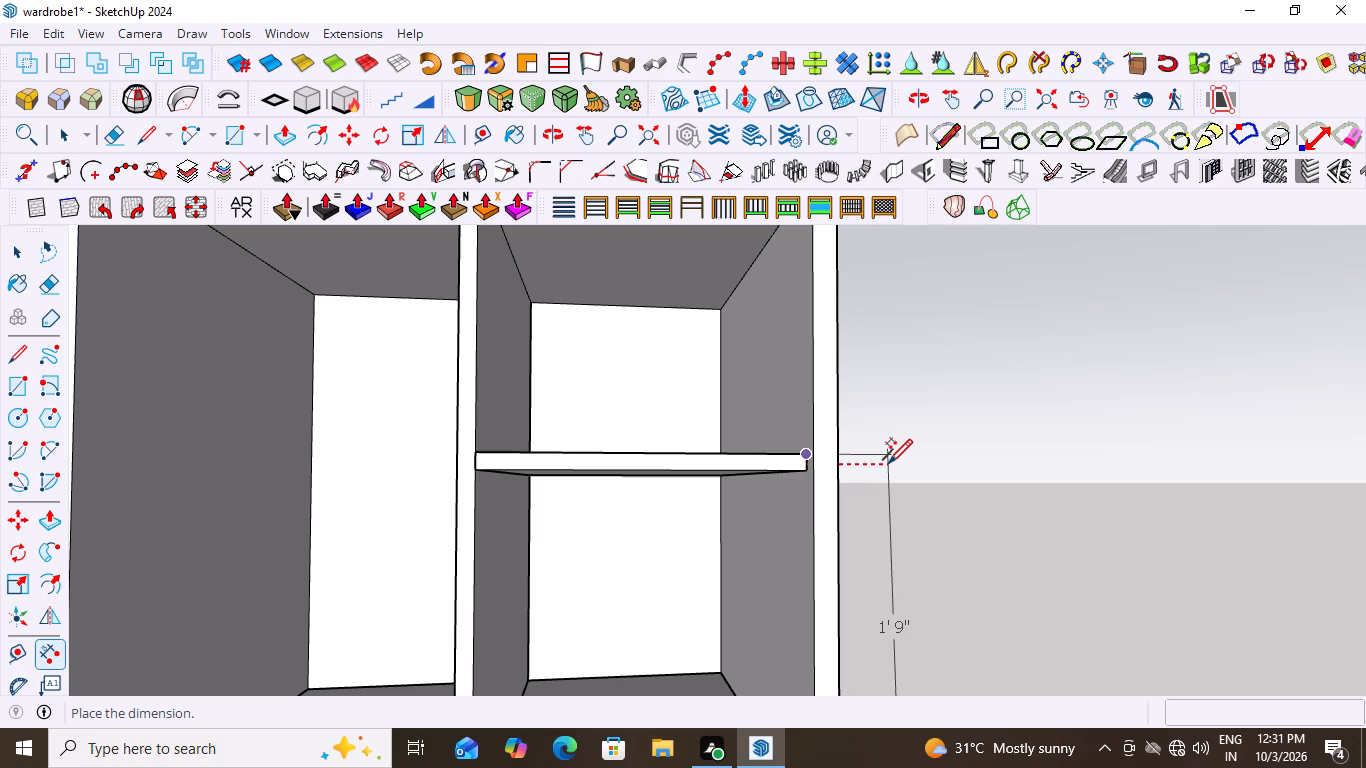
pyautogui.scroll(-6, 888, 462)
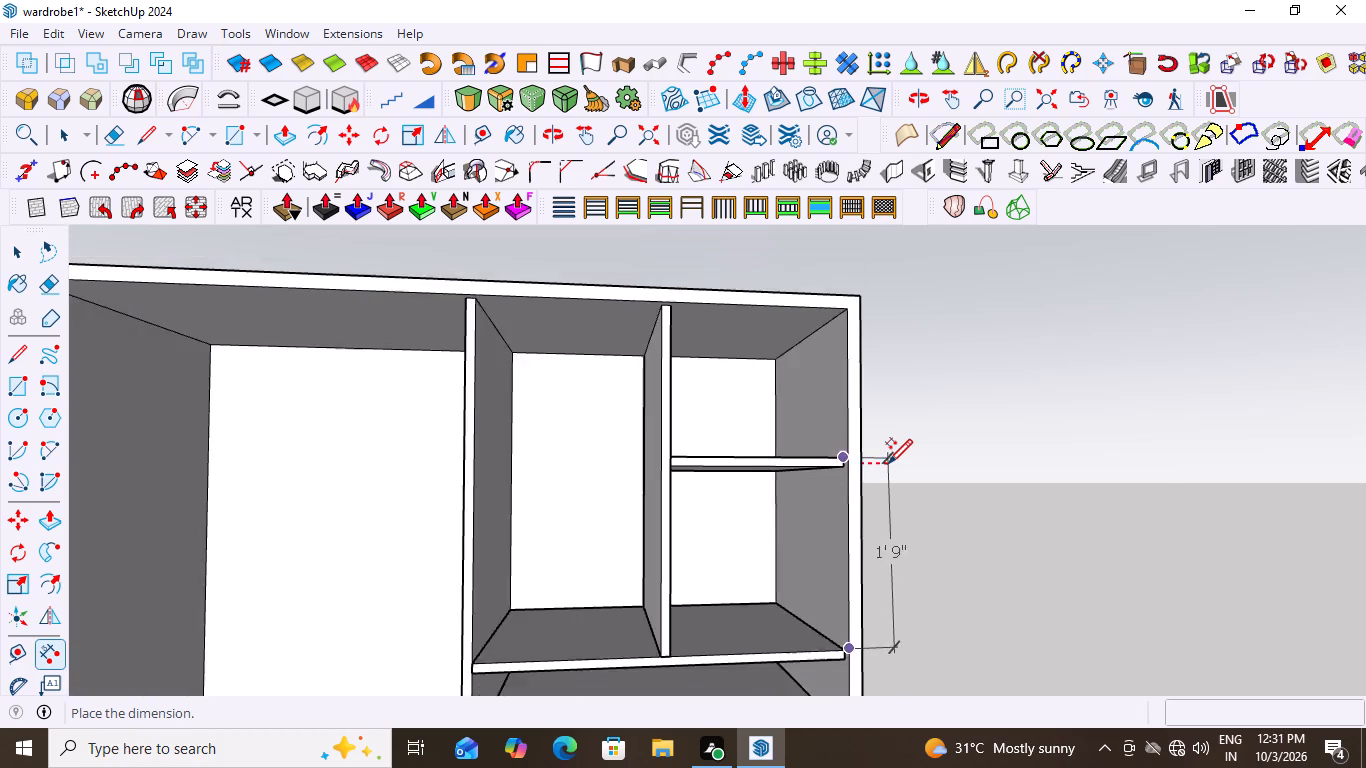
pyautogui.scroll(-11, 888, 462)
pyautogui.press('space')
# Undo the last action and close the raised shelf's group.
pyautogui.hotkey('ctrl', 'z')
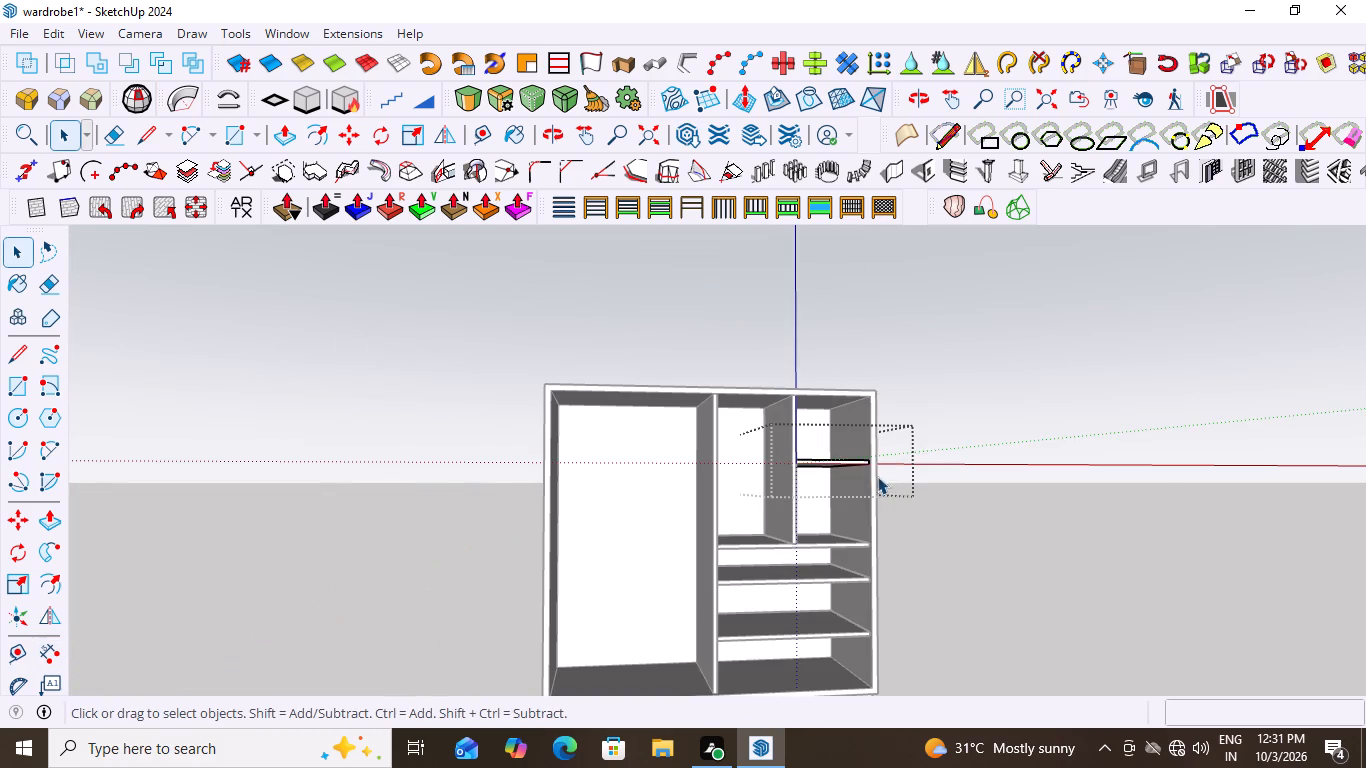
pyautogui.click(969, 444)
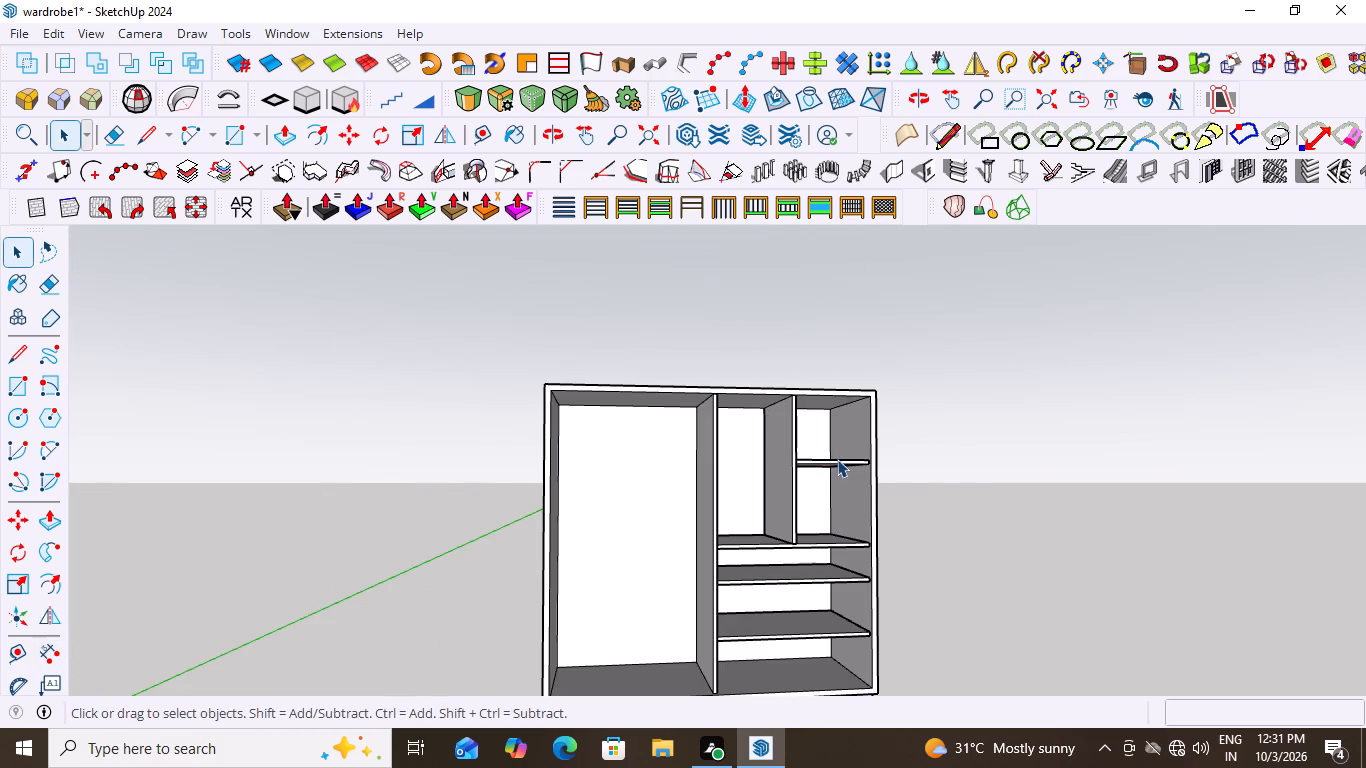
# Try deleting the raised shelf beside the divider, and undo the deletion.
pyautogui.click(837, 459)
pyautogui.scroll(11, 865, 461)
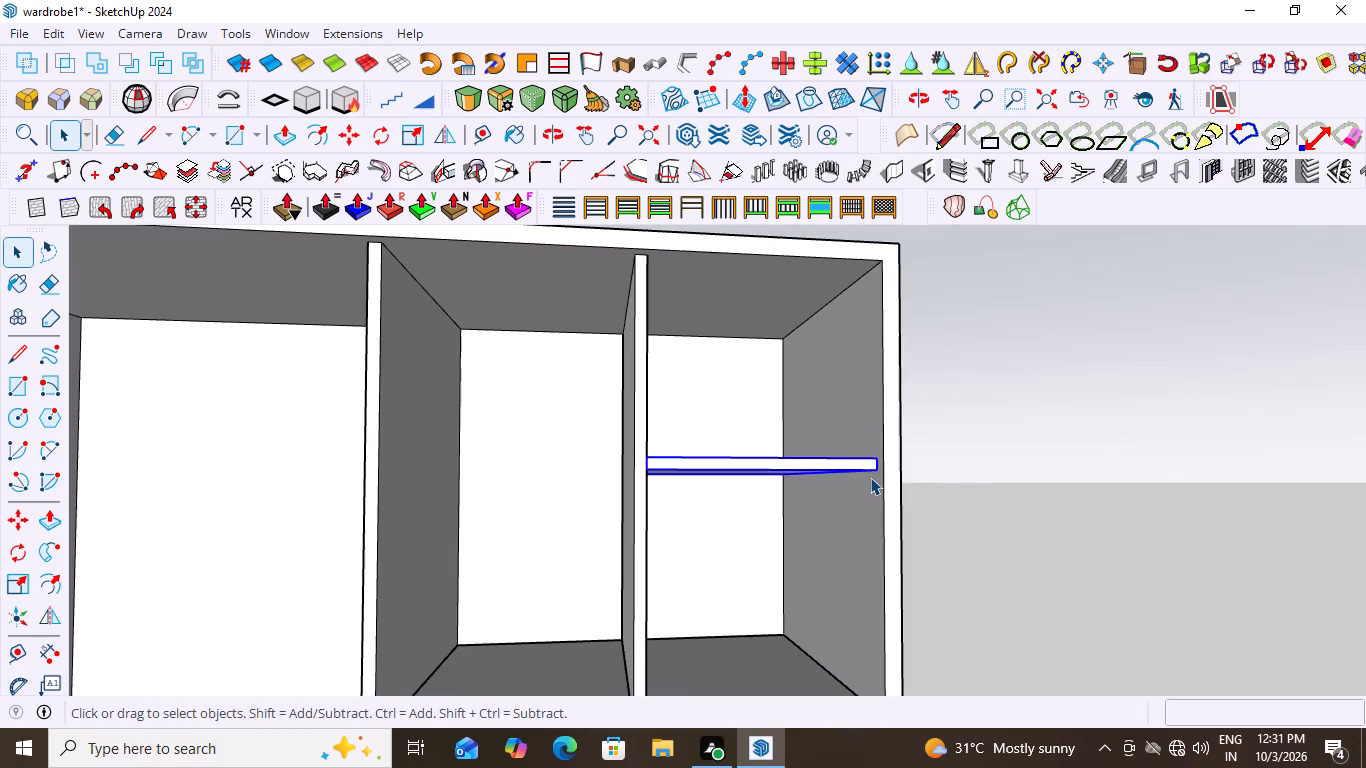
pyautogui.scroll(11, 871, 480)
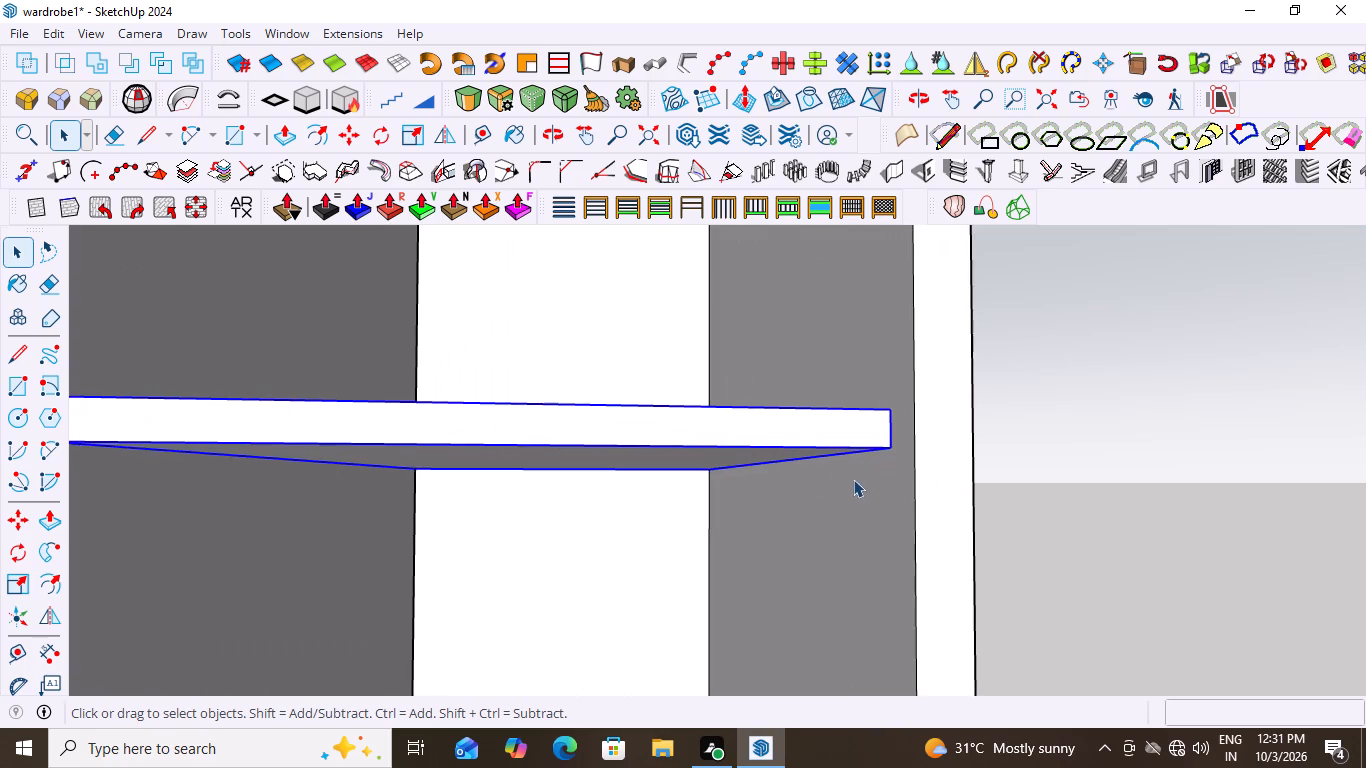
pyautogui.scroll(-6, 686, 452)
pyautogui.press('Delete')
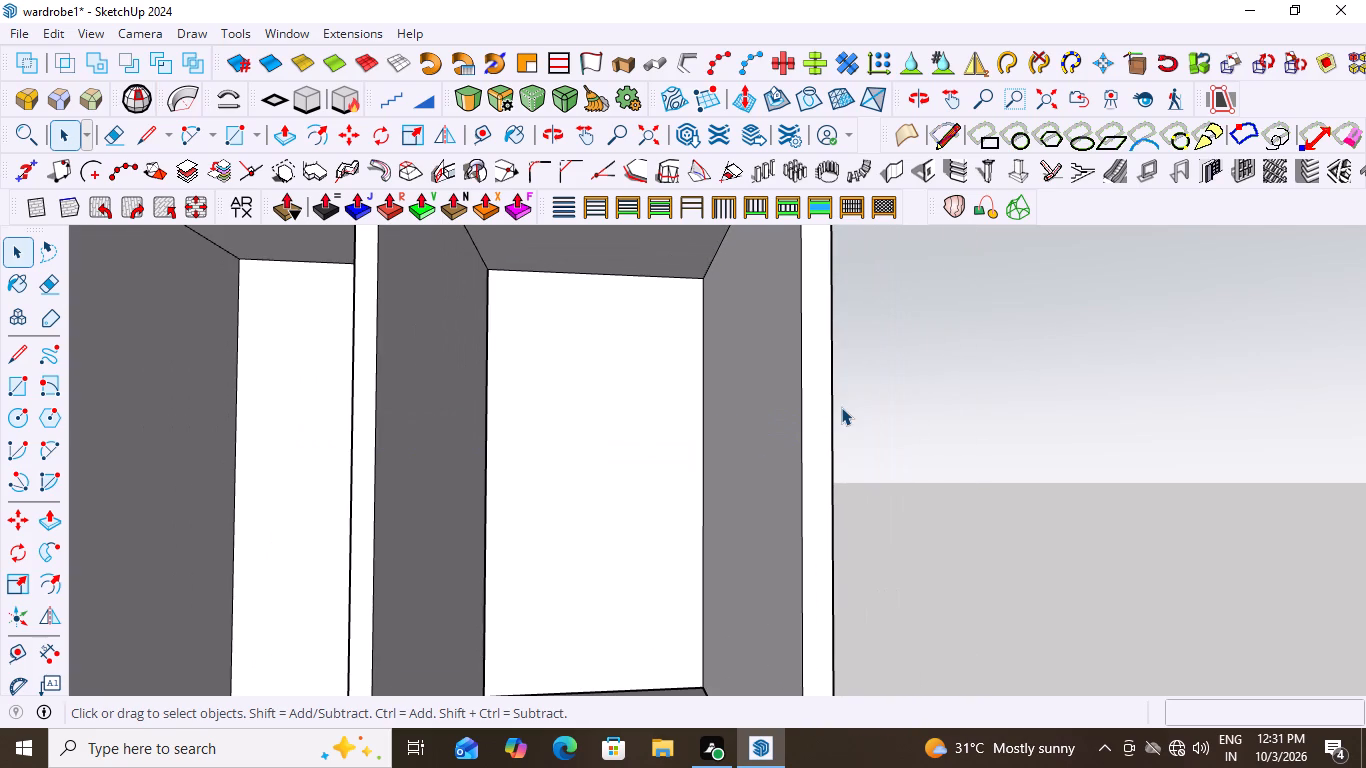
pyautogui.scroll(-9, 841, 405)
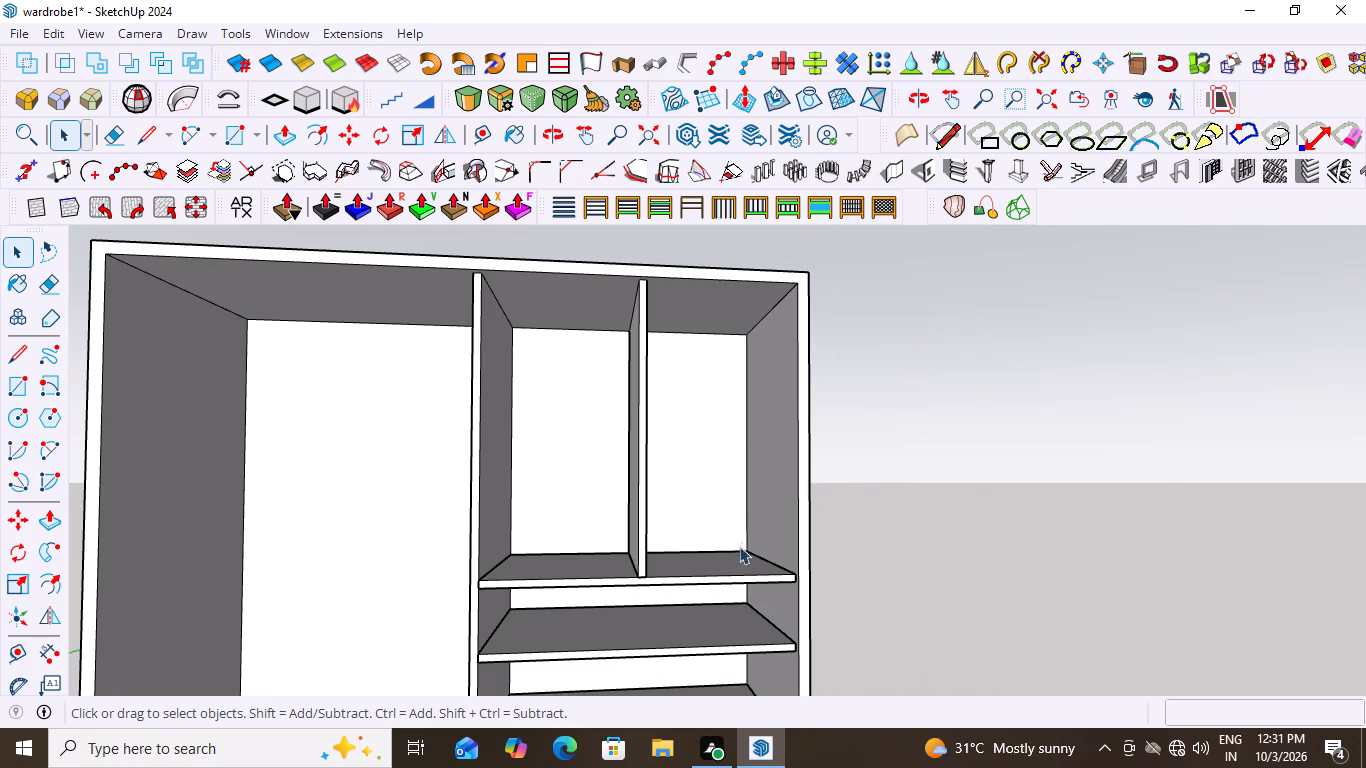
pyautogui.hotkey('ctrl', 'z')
# Move the raised shelf straight down by 0.5", then deselect it.
pyautogui.moveTo(762, 438); pyautogui.dragTo(738, 551, button='middle')
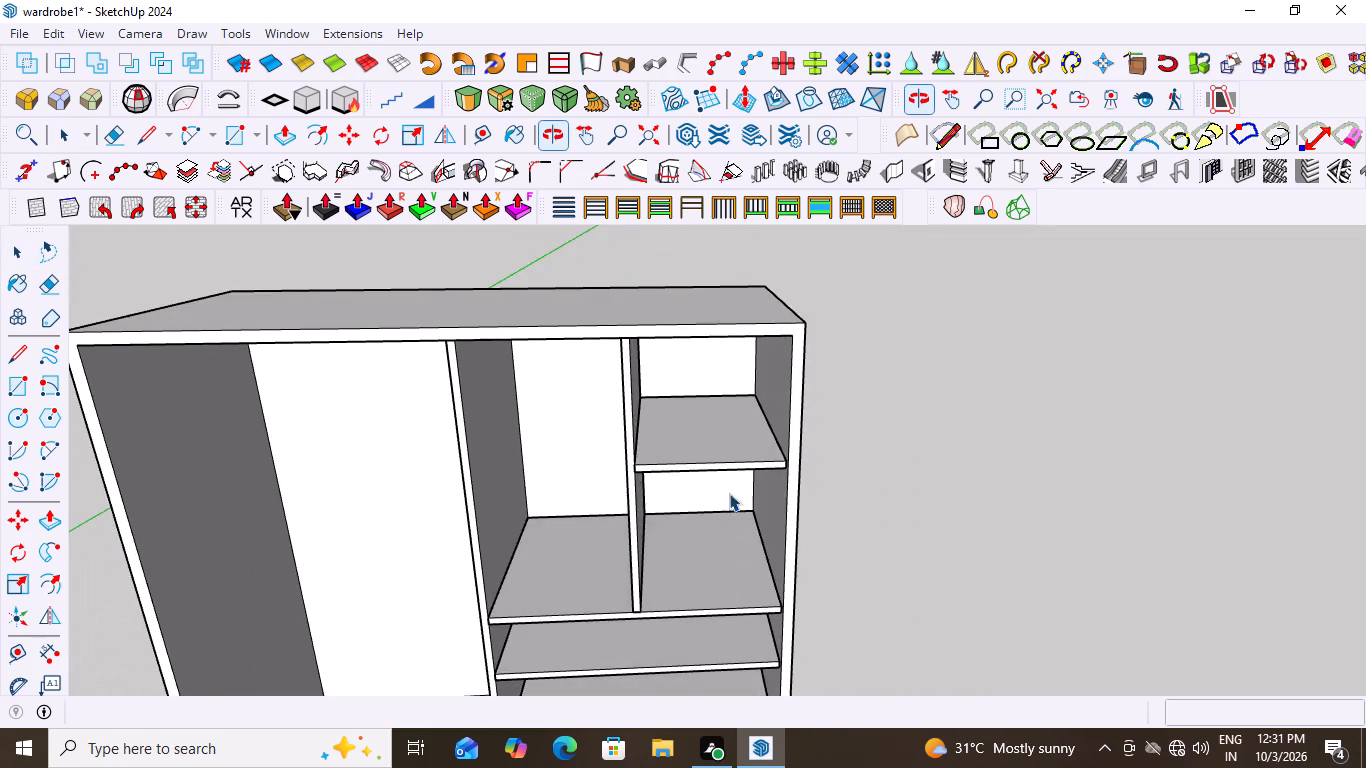
pyautogui.scroll(3, 729, 492)
pyautogui.click(759, 422)
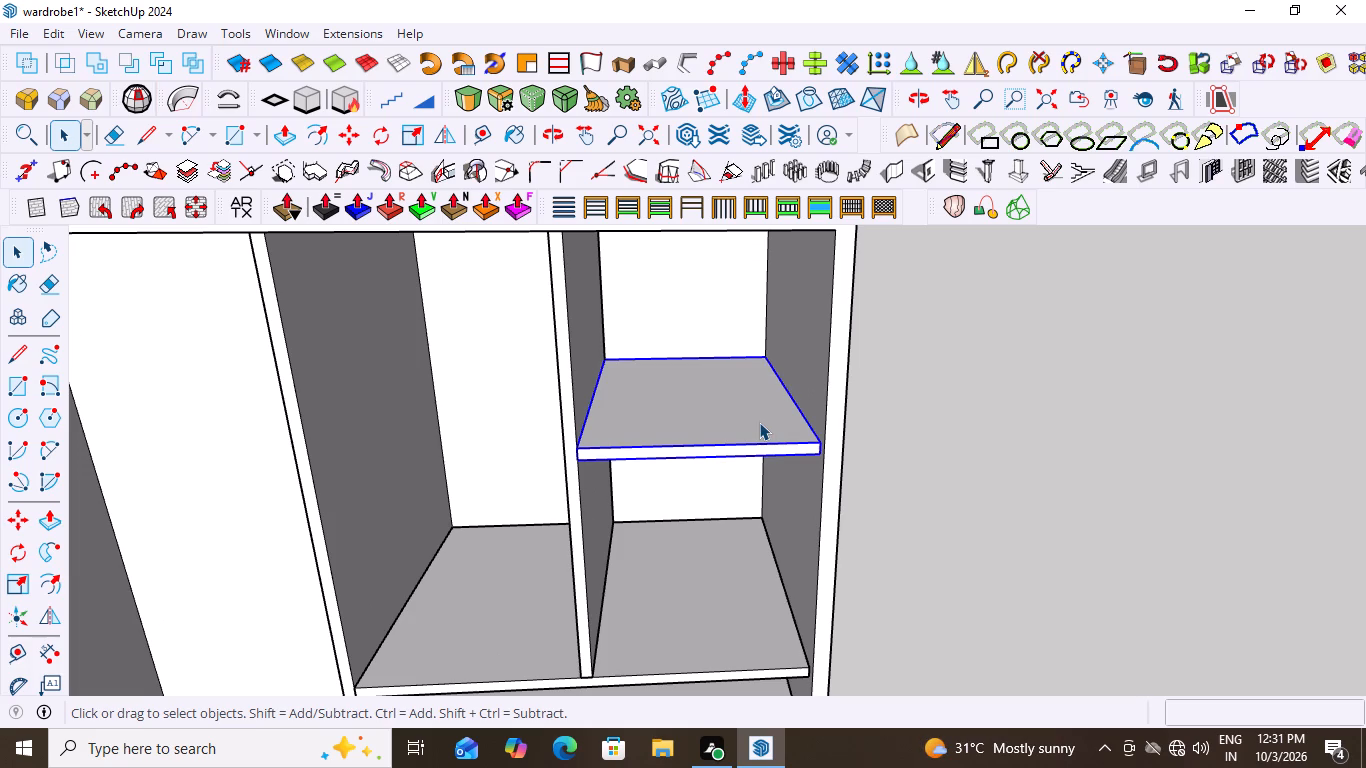
pyautogui.press('m')
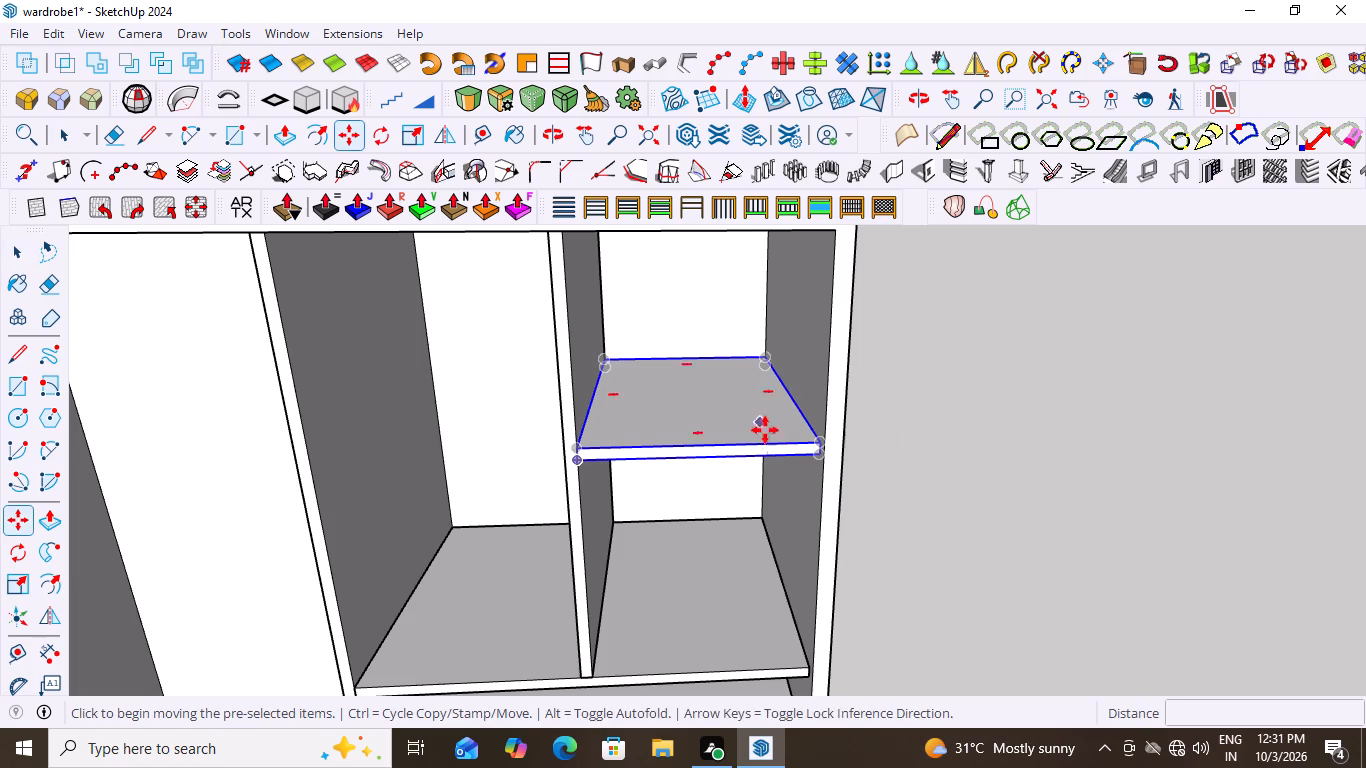
pyautogui.middleClick(877, 326)
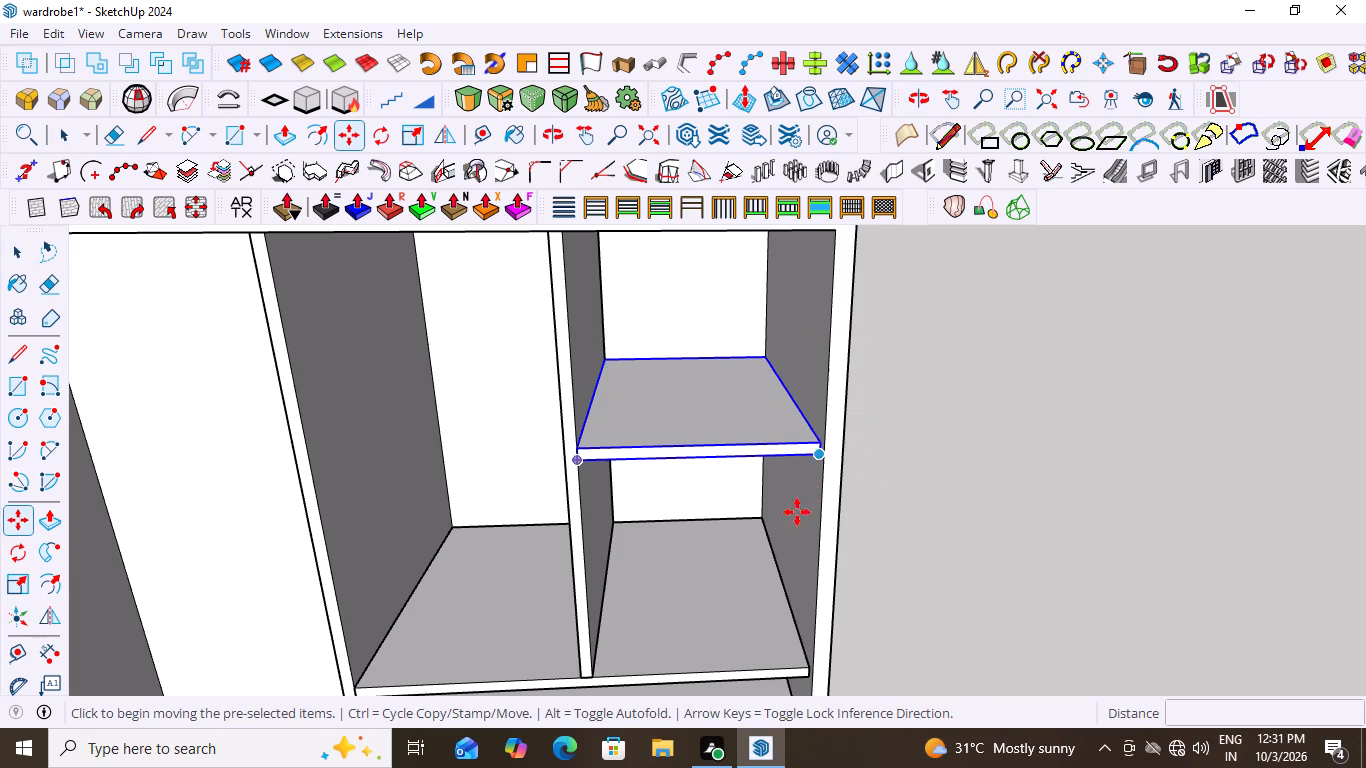
pyautogui.scroll(6, 795, 515)
pyautogui.click(850, 398)
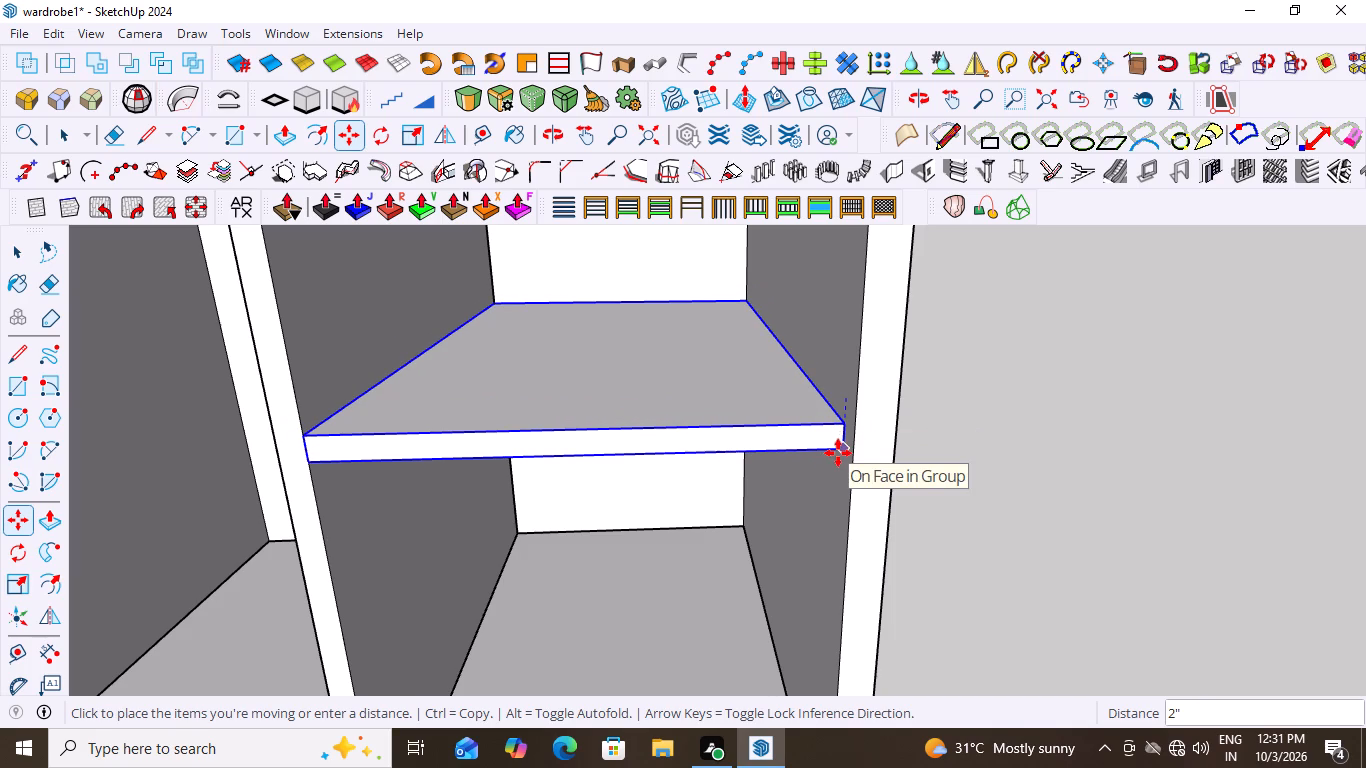
pyautogui.press('.')
pyautogui.press('5')
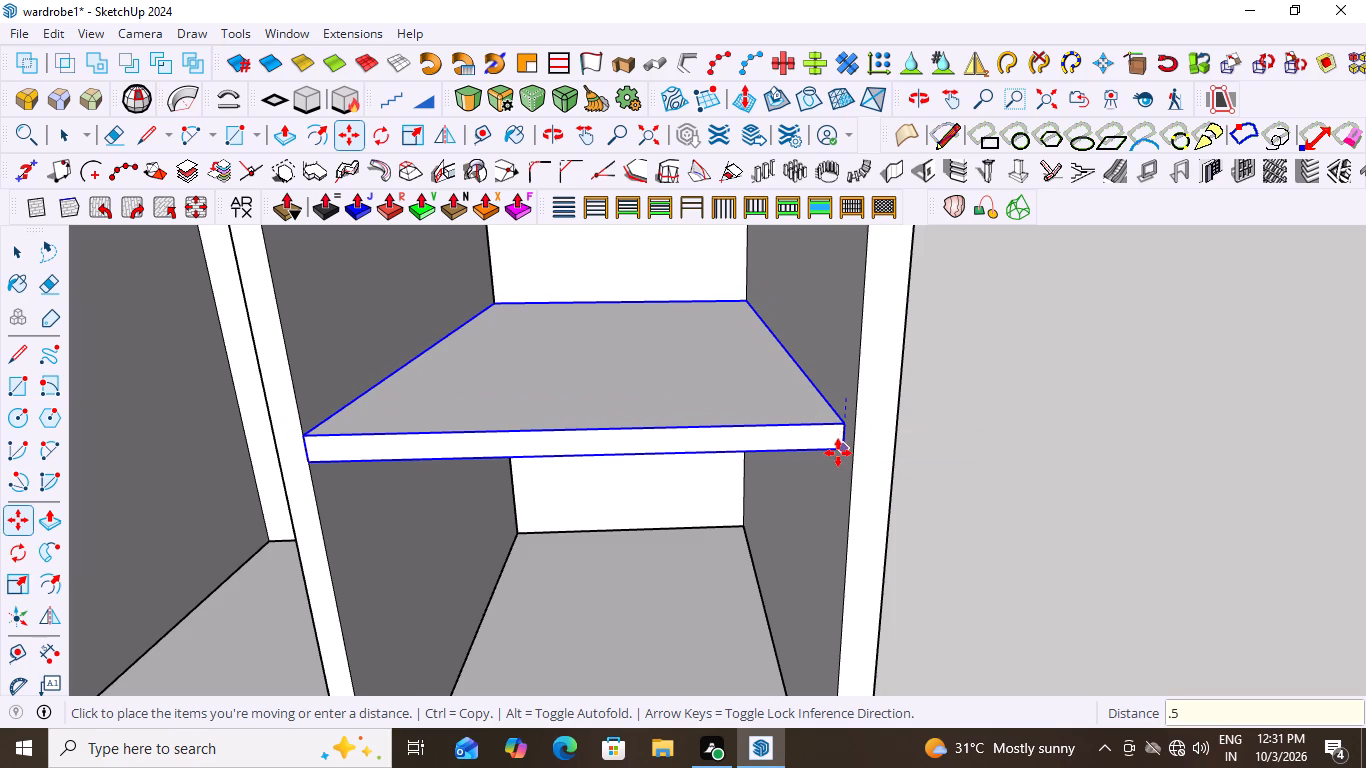
pyautogui.hotkey('shift', '"')
pyautogui.press('Return')
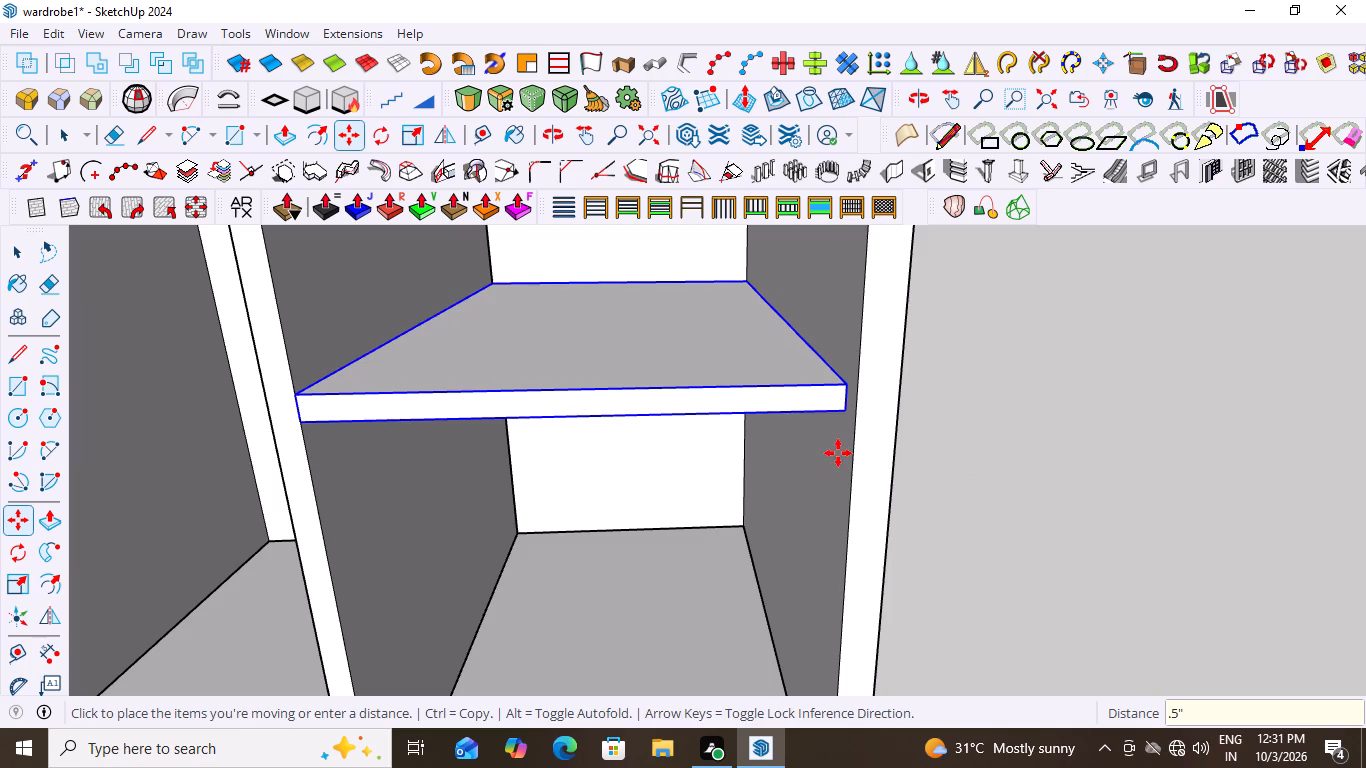
pyautogui.press('space')
pyautogui.click(1020, 468)
# Measure the vertical distance between the tops of the raised shelf and the top full-width shelf at their right front corners, without placing a dimension.
pyautogui.scroll(-2, 761, 423)
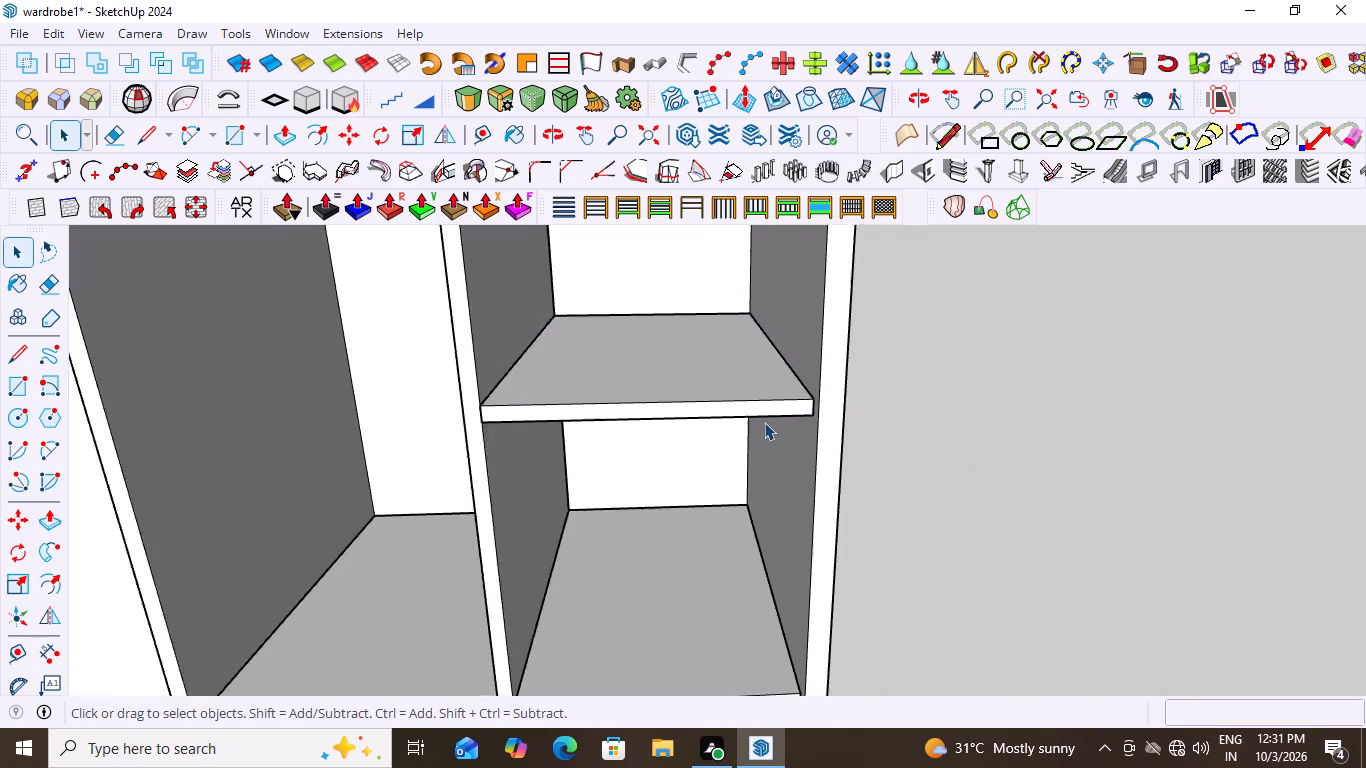
pyautogui.scroll(-4, 764, 422)
pyautogui.moveTo(733, 420); pyautogui.dragTo(708, 344, button='middle')
pyautogui.moveTo(709, 338); pyautogui.dragTo(739, 384, button='middle')
pyautogui.scroll(-5, 738, 380)
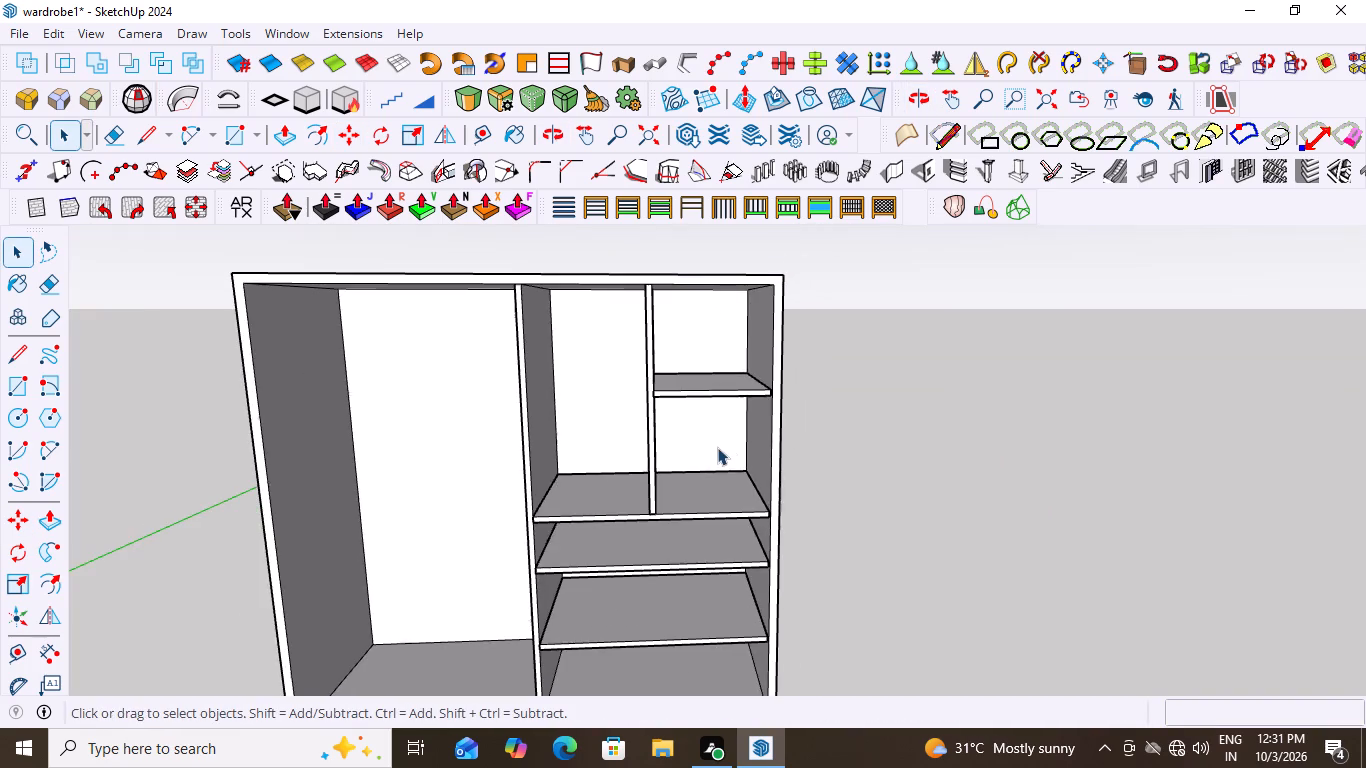
pyautogui.moveTo(704, 413); pyautogui.dragTo(693, 382, button='middle')
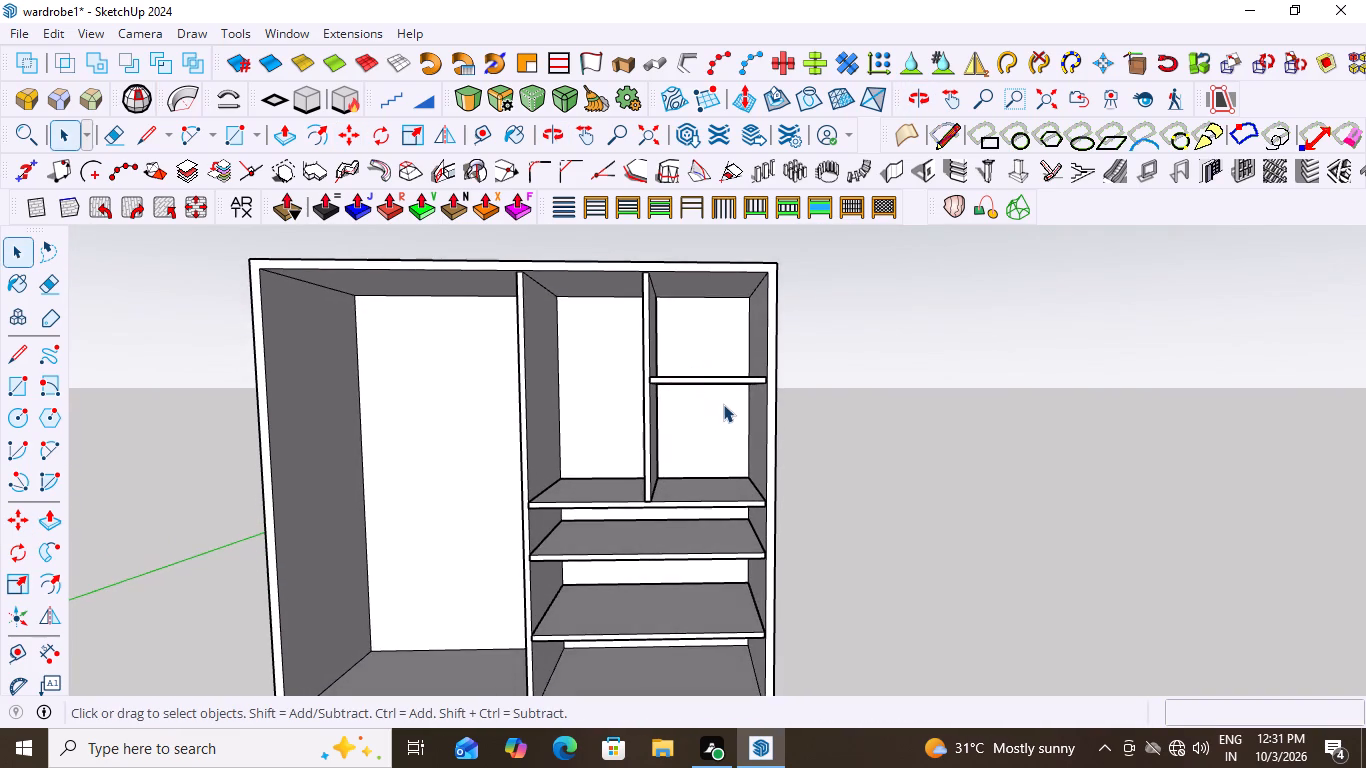
pyautogui.scroll(4, 725, 405)
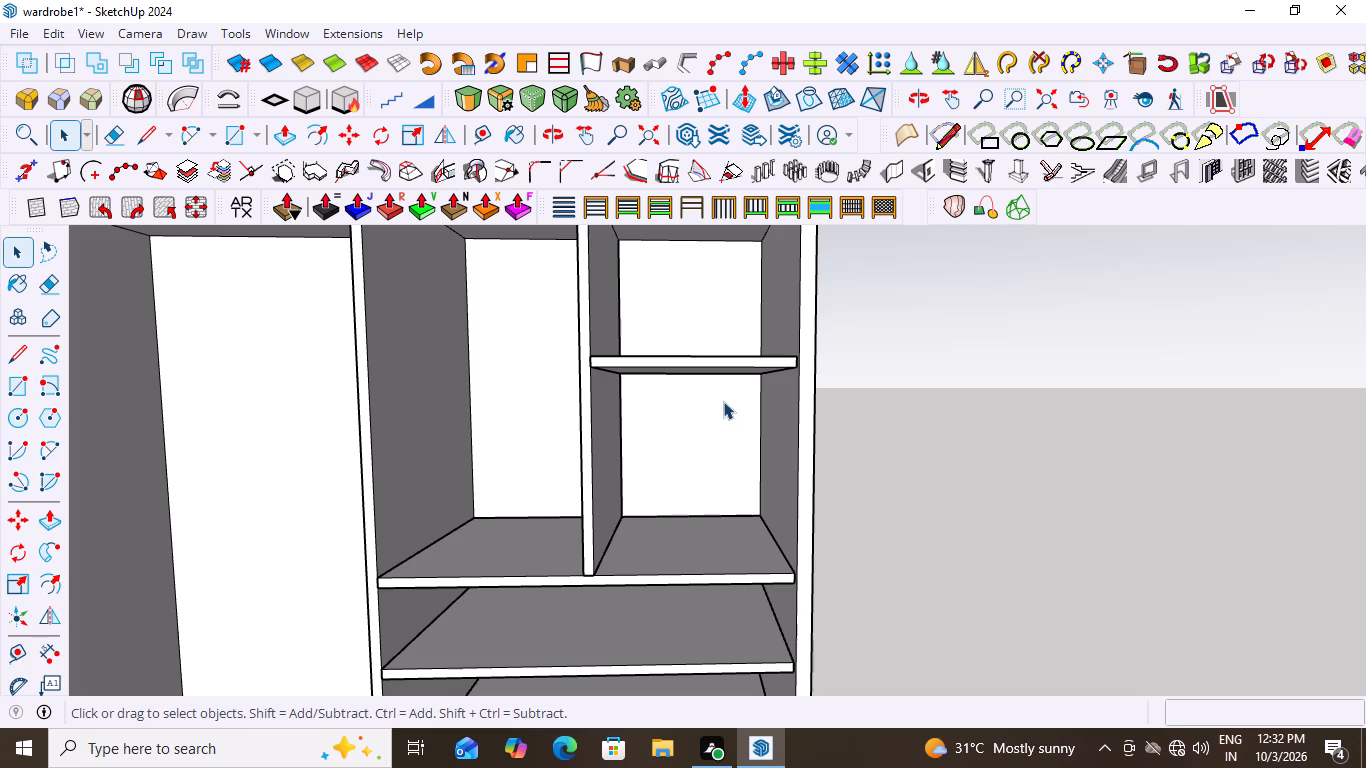
pyautogui.click(38, 658)
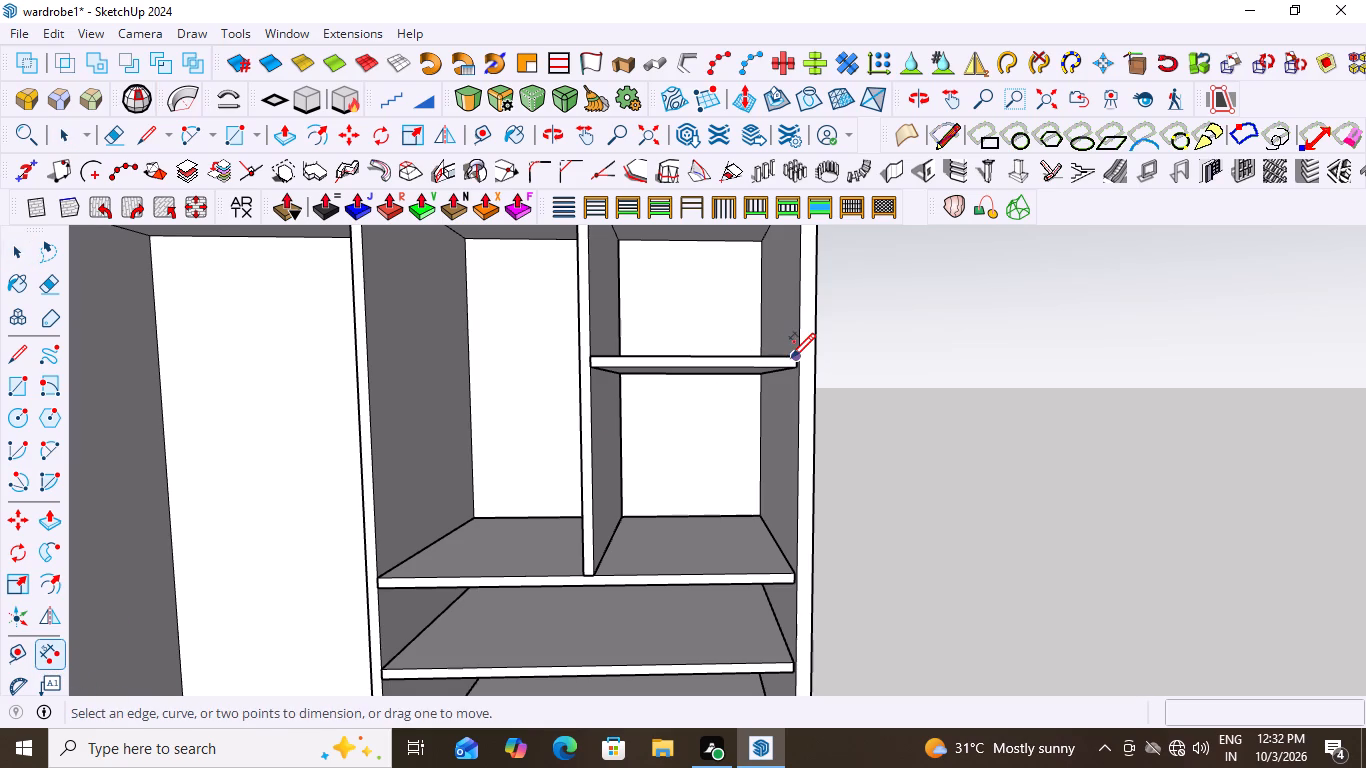
pyautogui.click(796, 355)
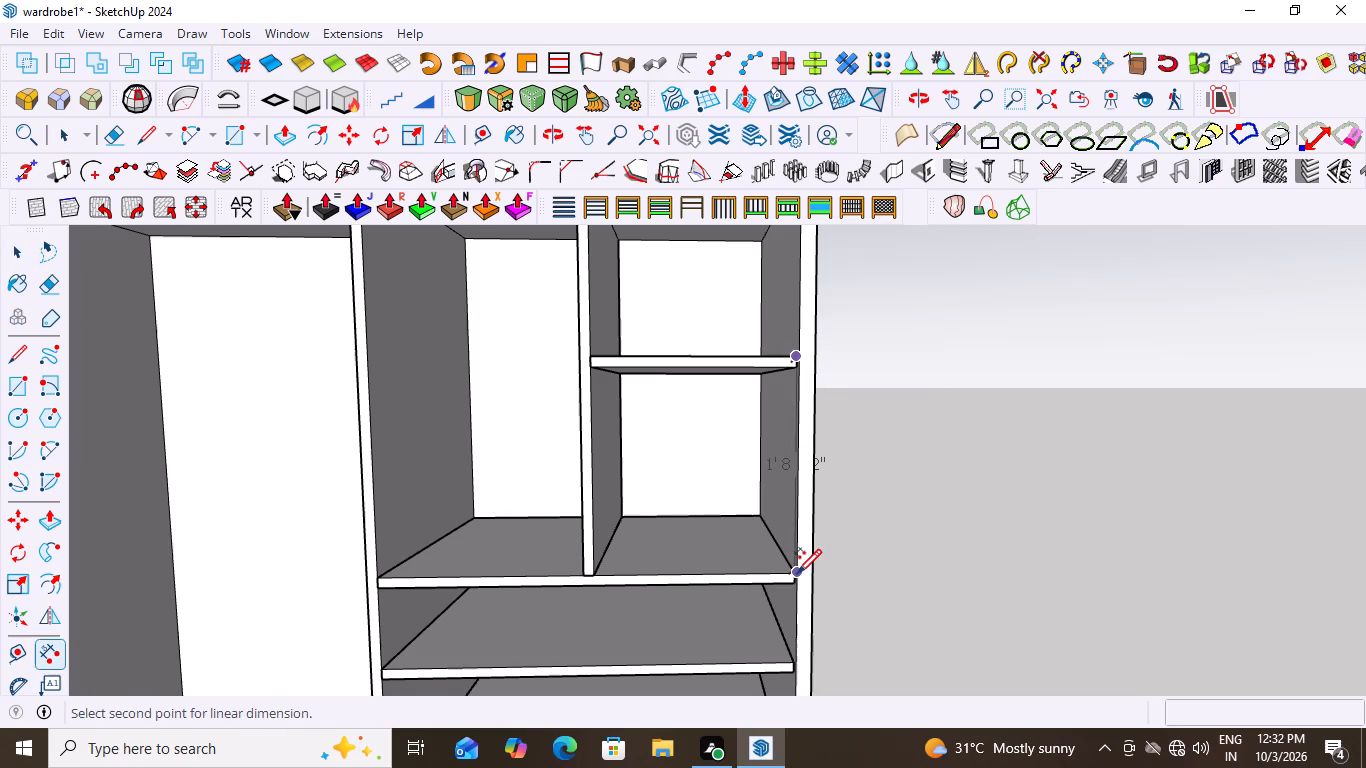
pyautogui.click(796, 571)
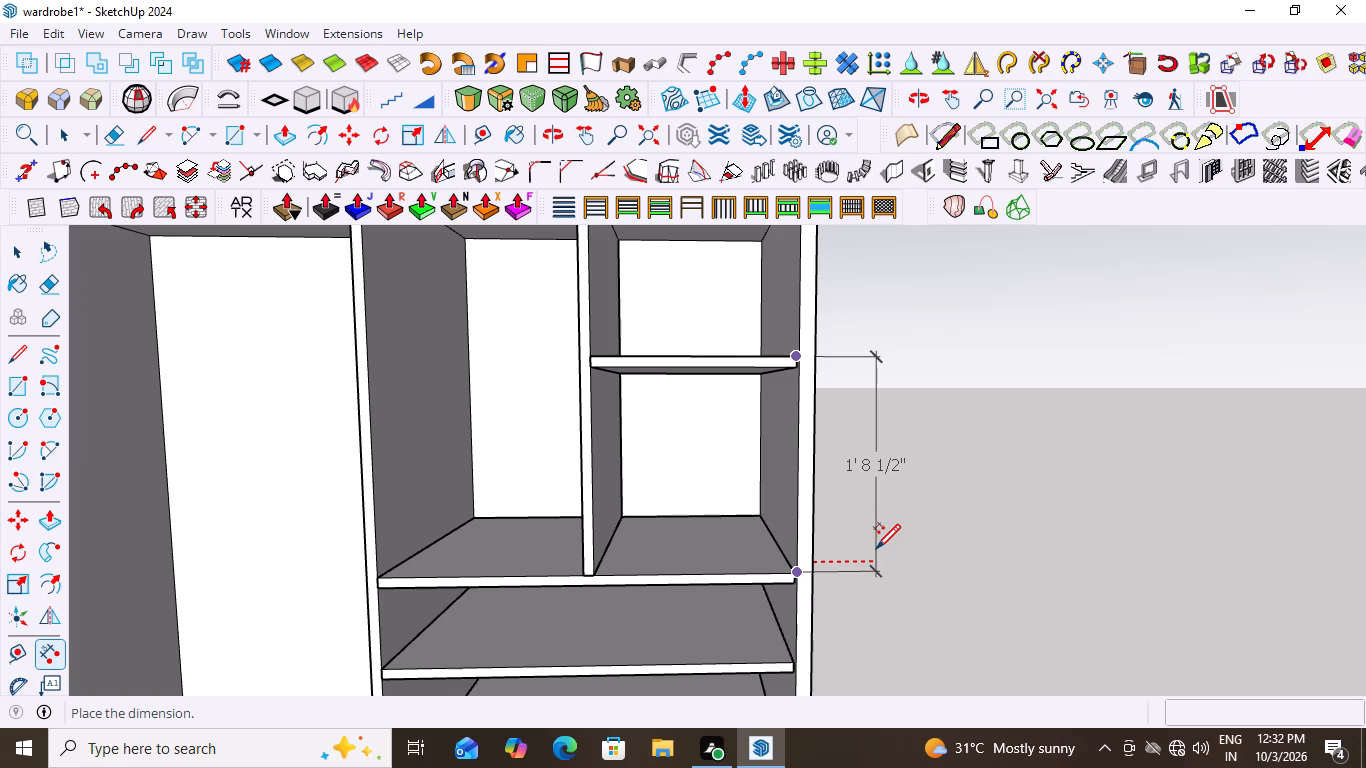
pyautogui.press('space')
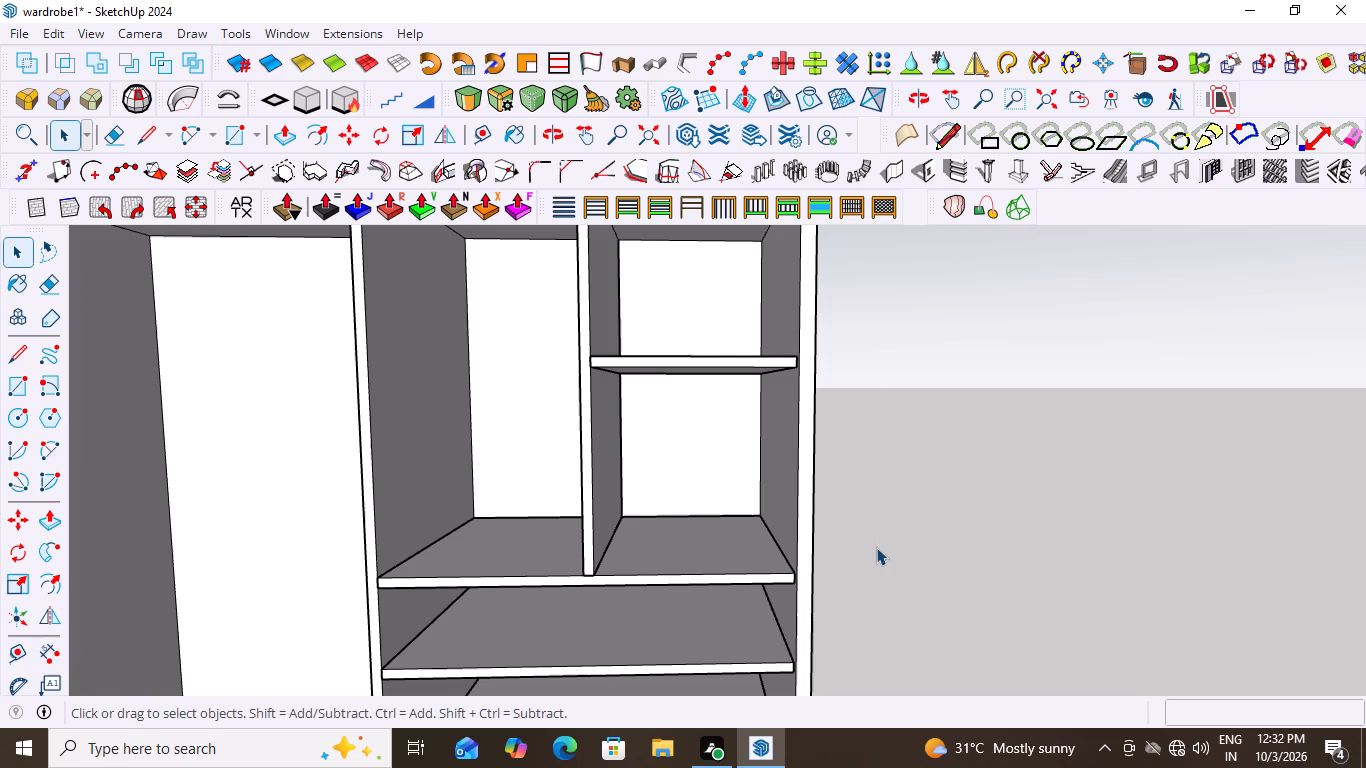
# Measure the vertical distance between the undersides of the top full-width shelf and the raised shelf at their right front corners, without placing a dimension.
pyautogui.click(53, 659)
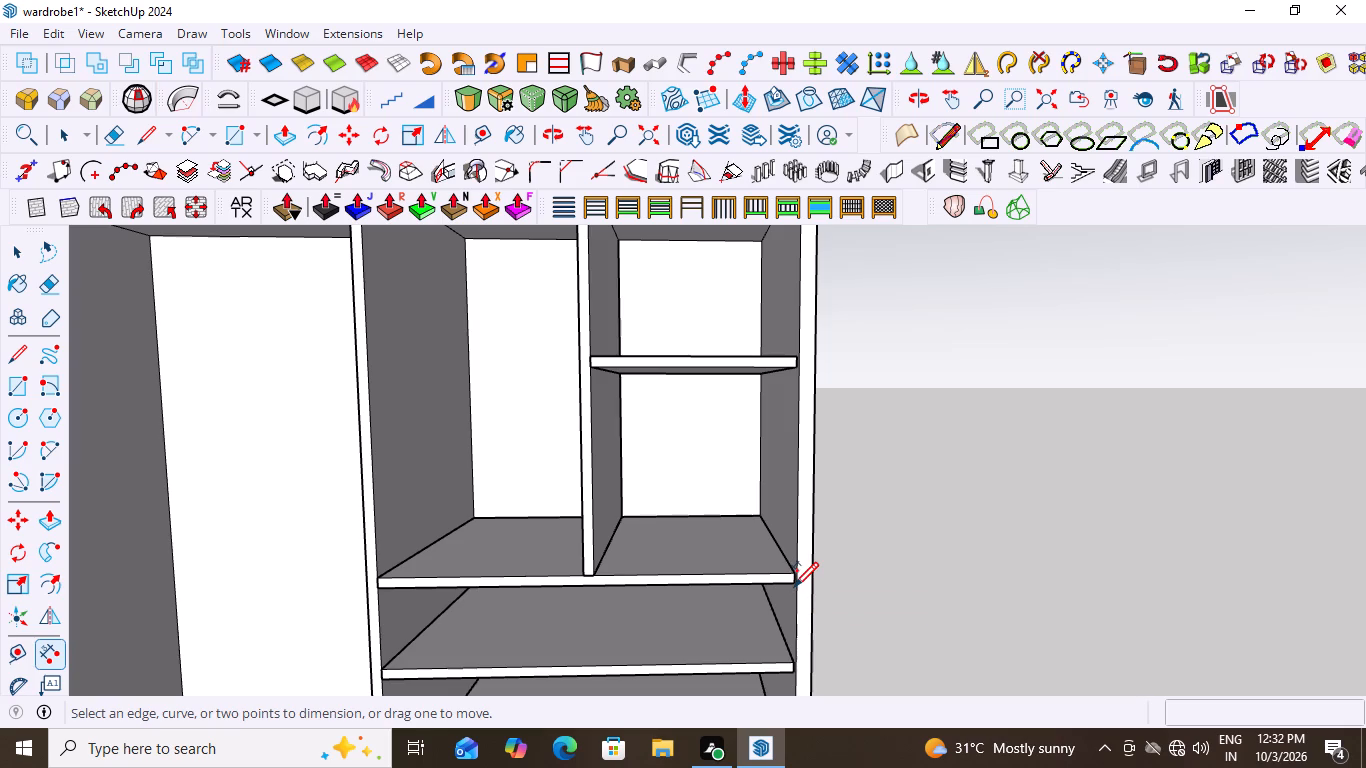
pyautogui.scroll(4, 760, 655)
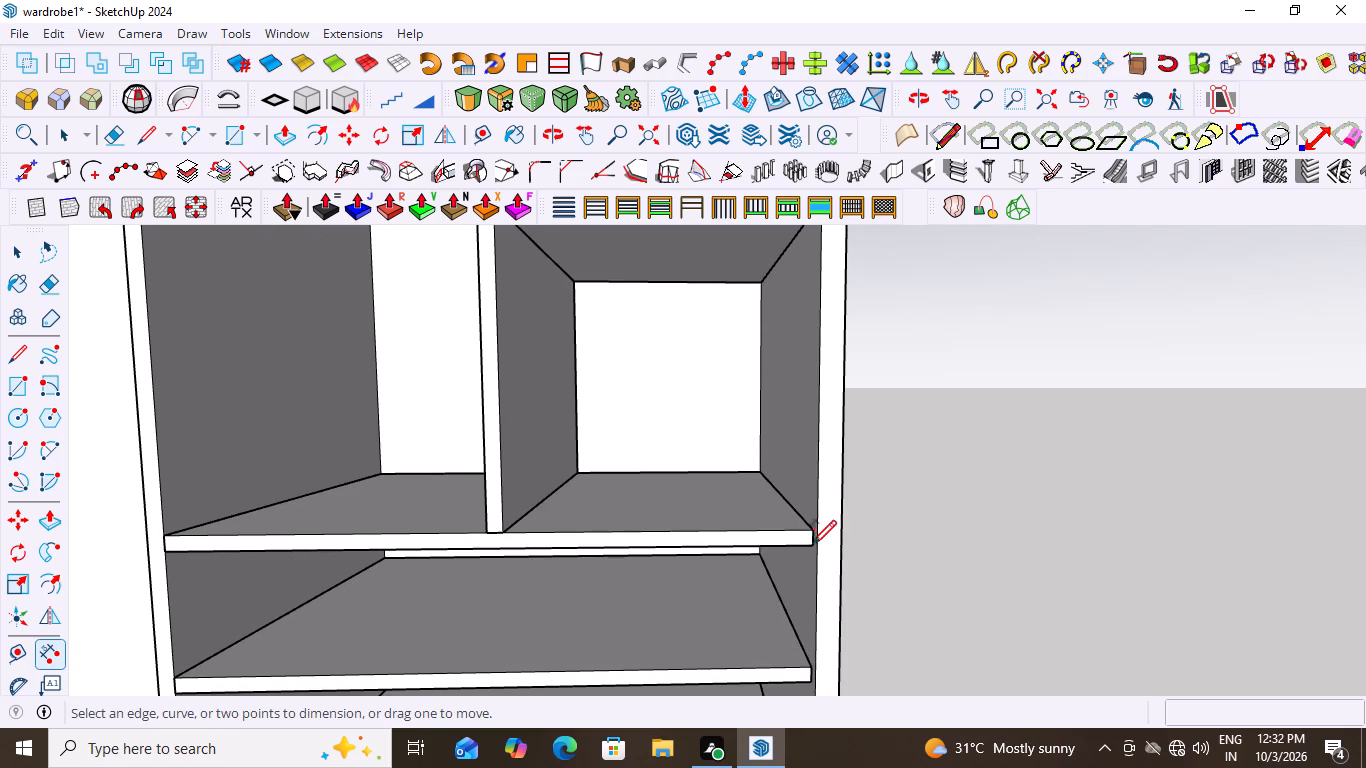
pyautogui.click(806, 545)
pyautogui.scroll(-7, 762, 444)
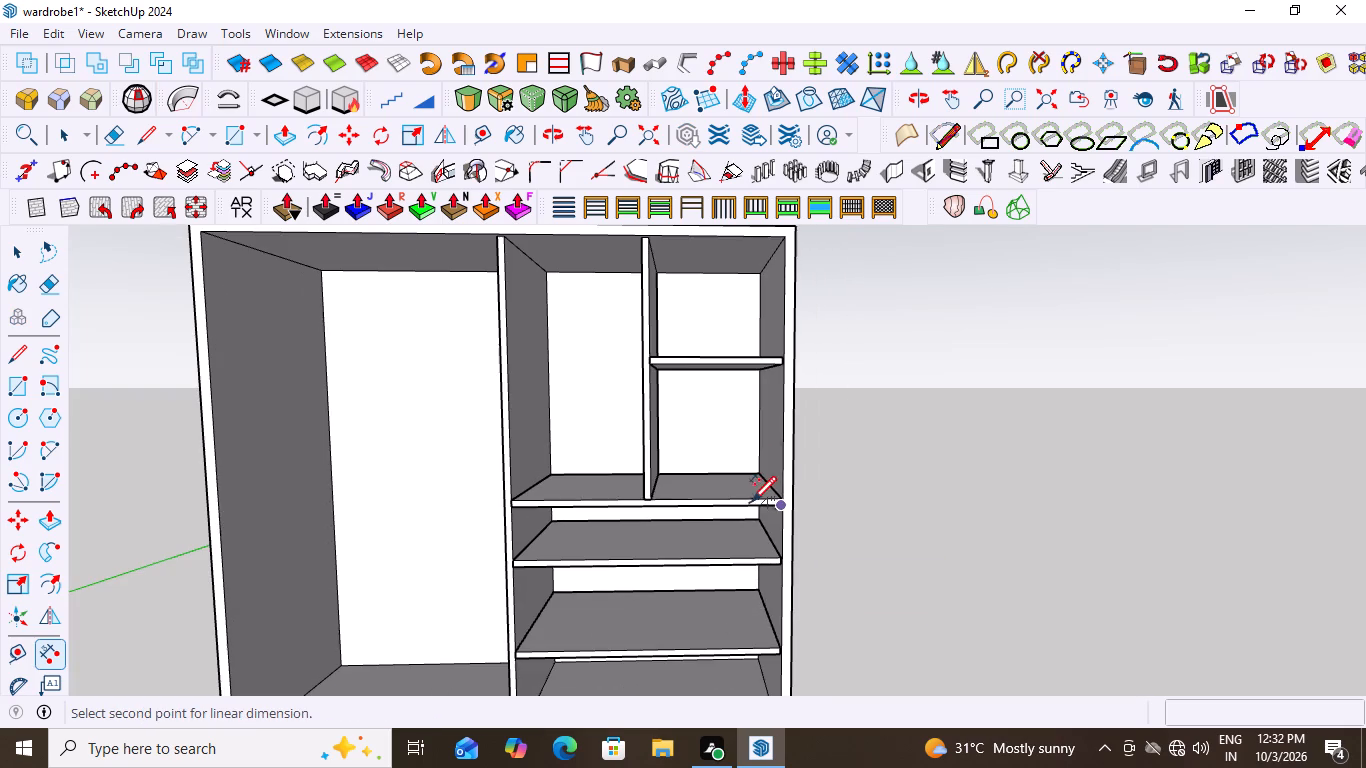
pyautogui.scroll(5, 773, 362)
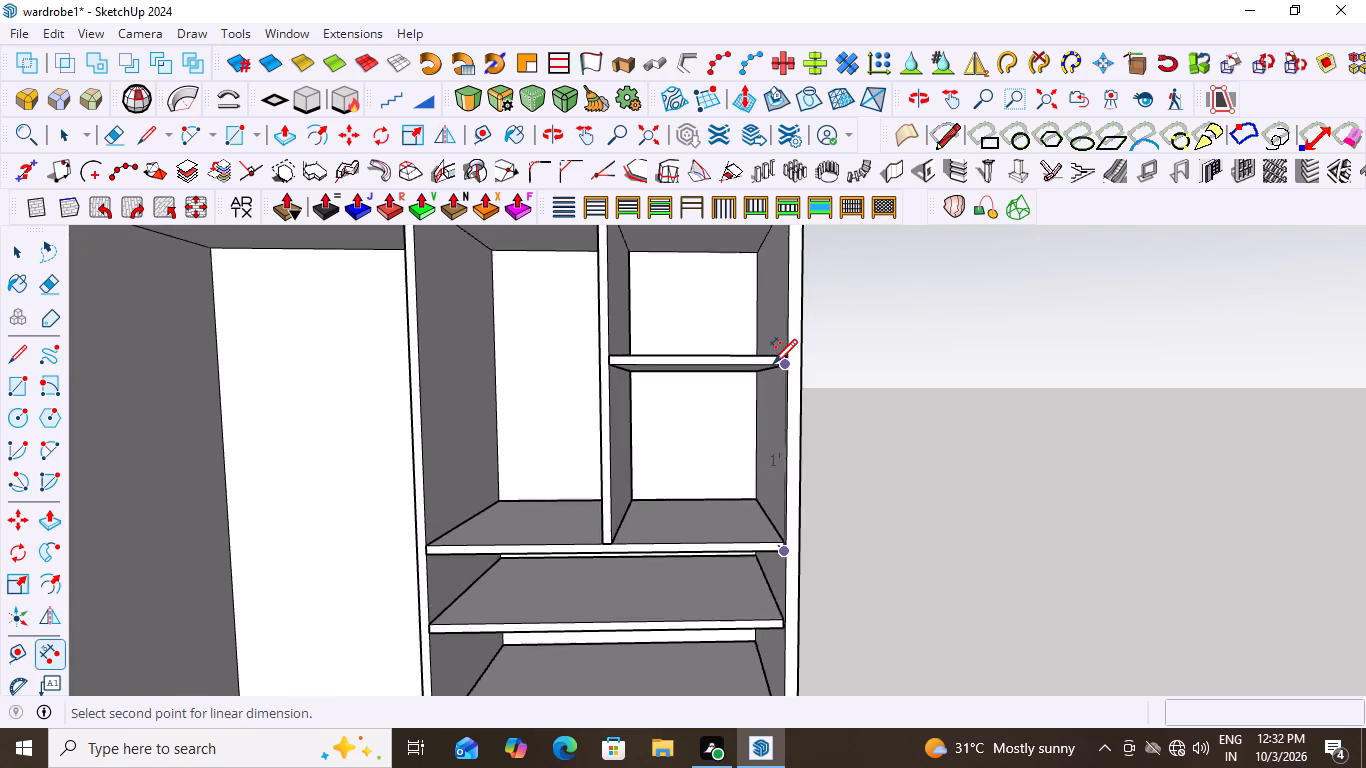
pyautogui.scroll(5, 773, 362)
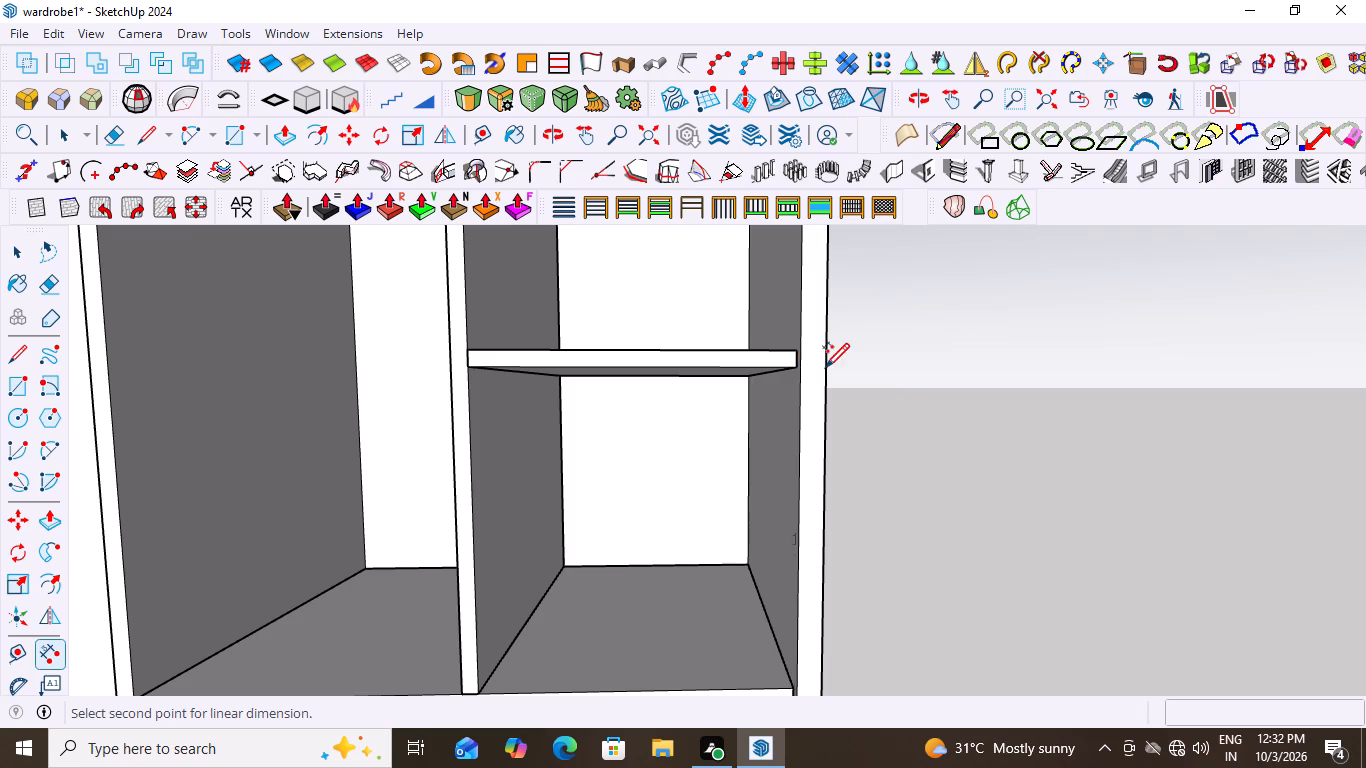
pyautogui.click(794, 366)
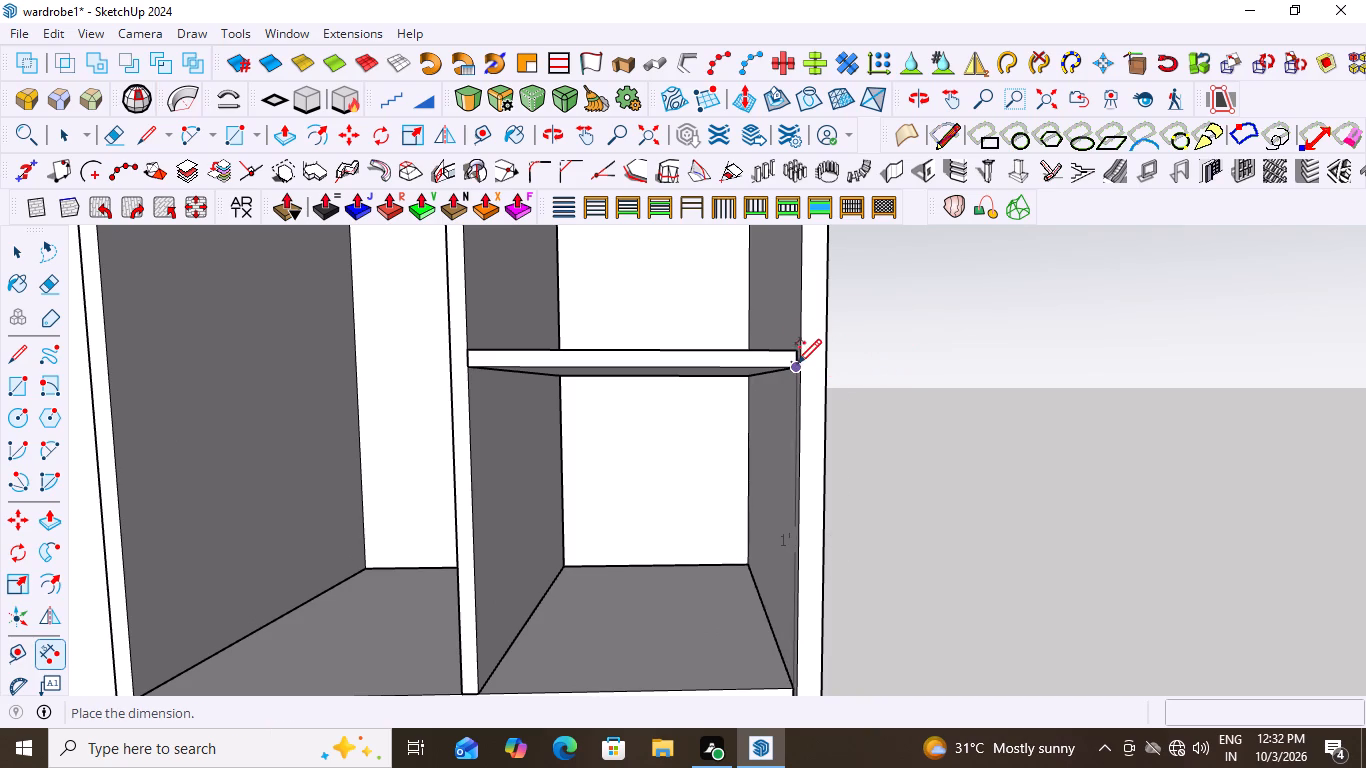
pyautogui.scroll(-6, 806, 363)
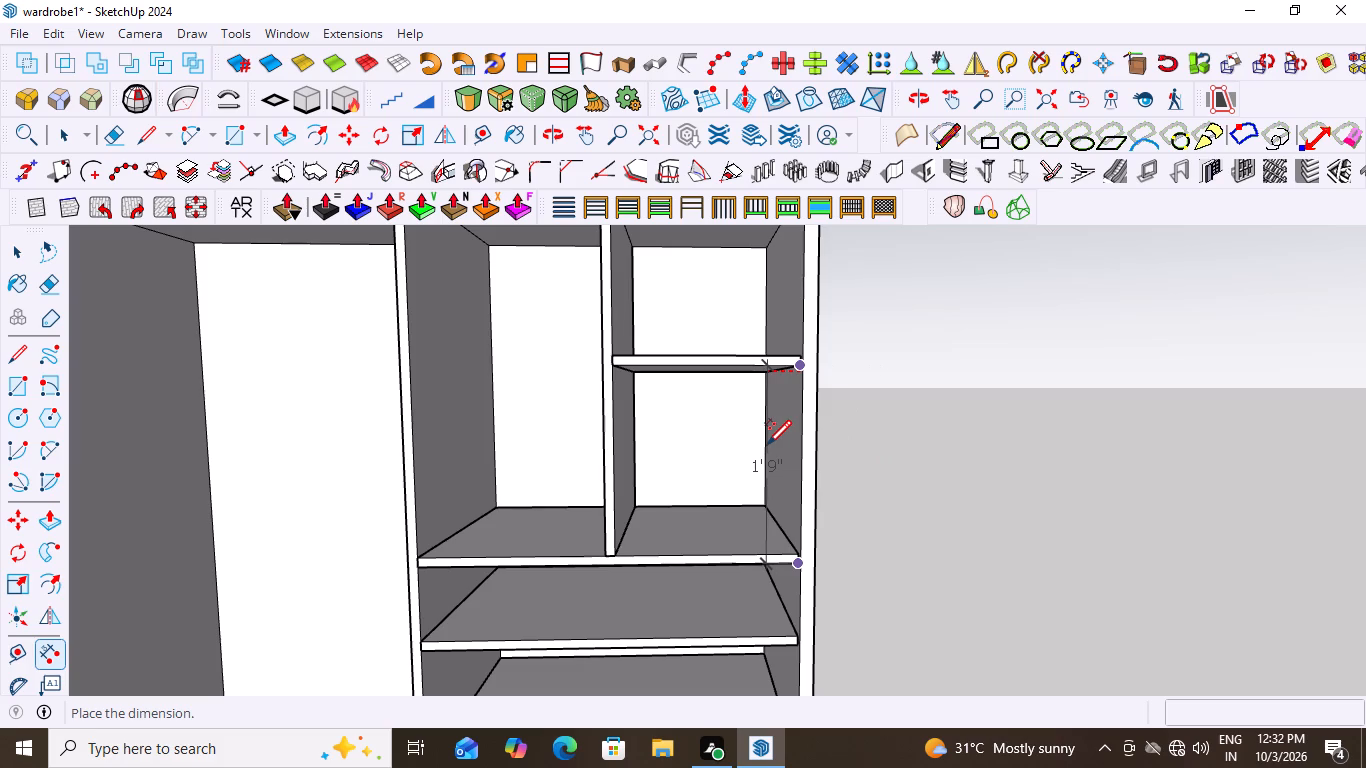
pyautogui.press('space')
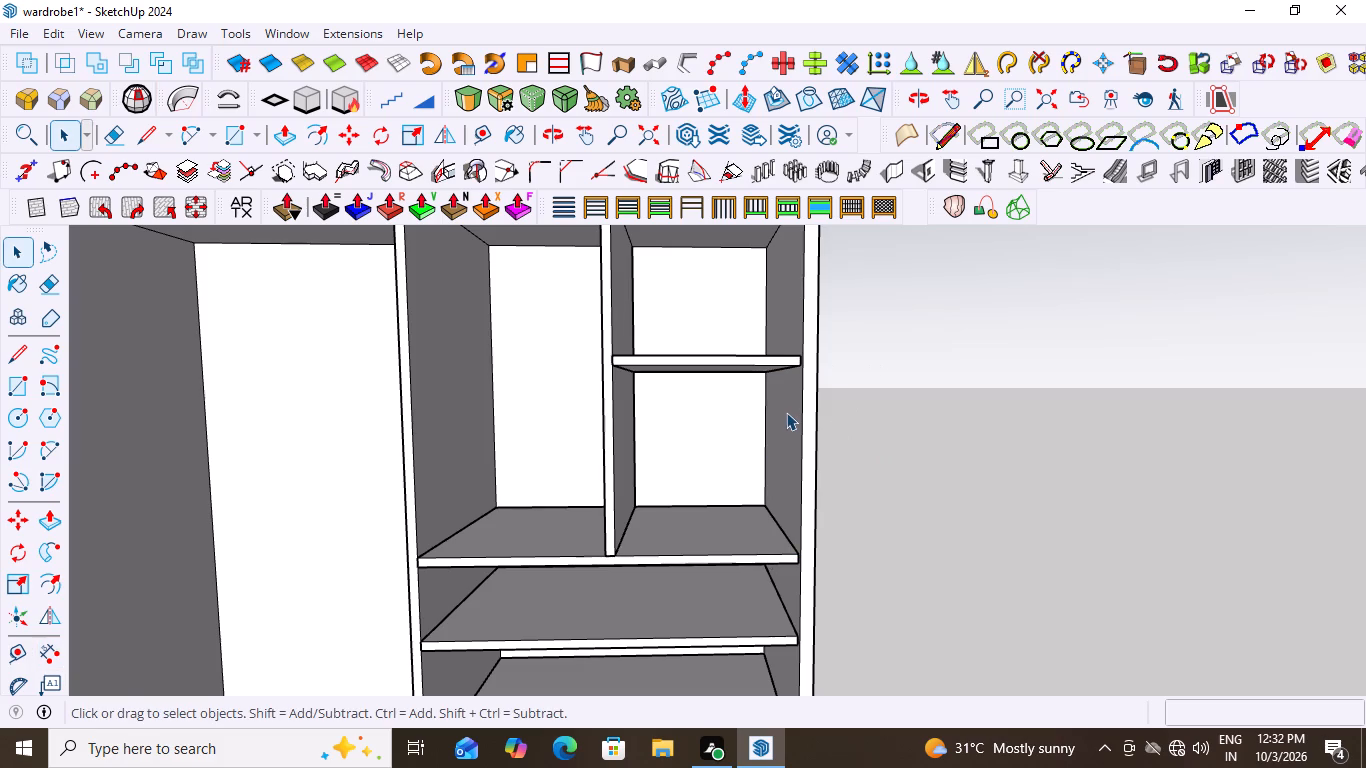
# Measure the clear height from the top full-width shelf's upper surface to the raised shelf's underside, without placing a dimension.
pyautogui.click(44, 647)
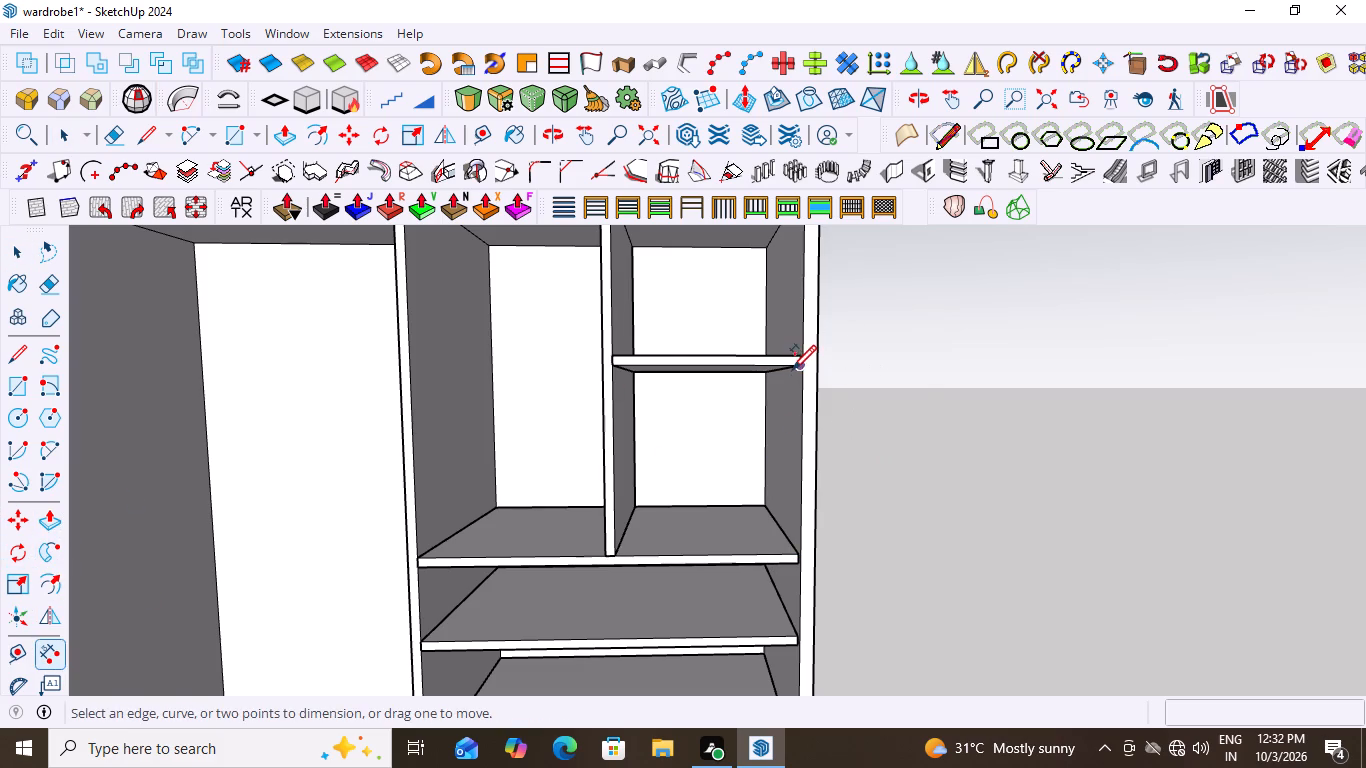
pyautogui.click(798, 367)
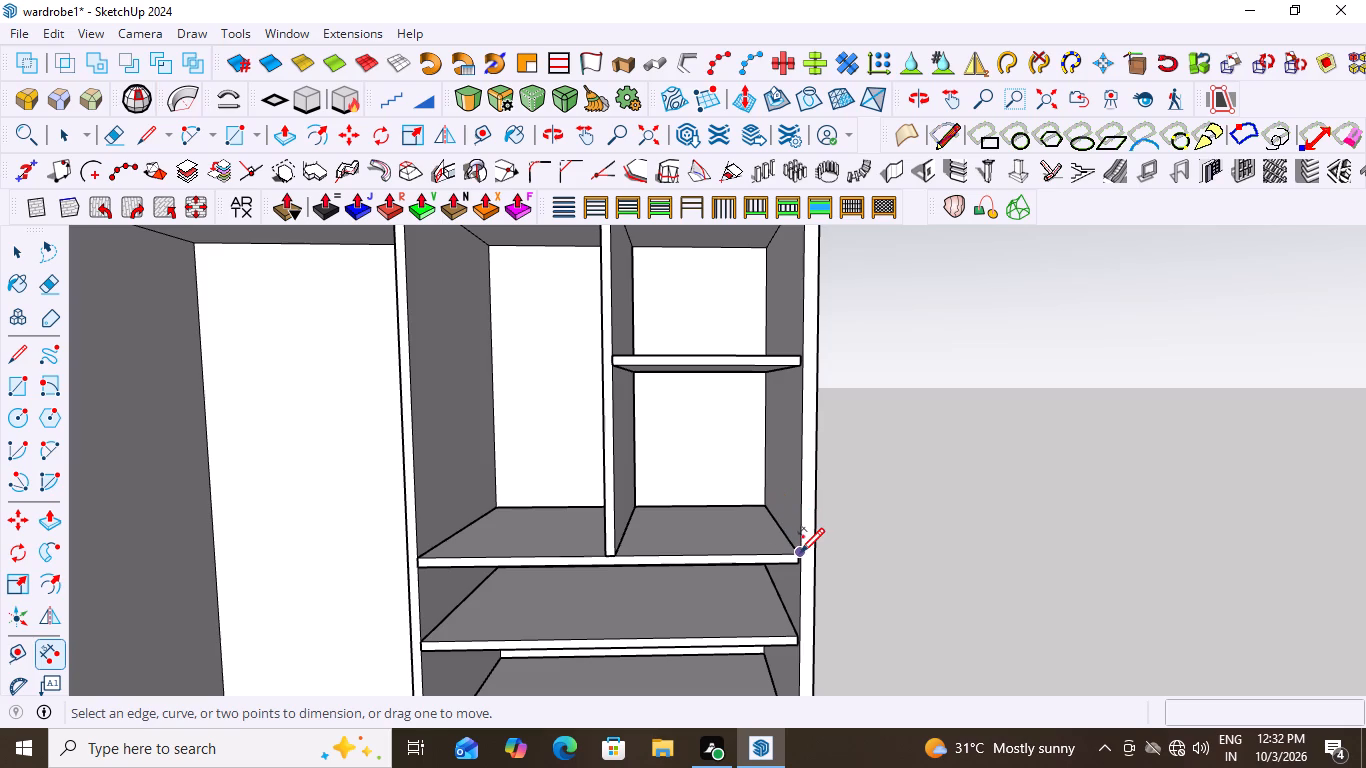
pyautogui.click(800, 554)
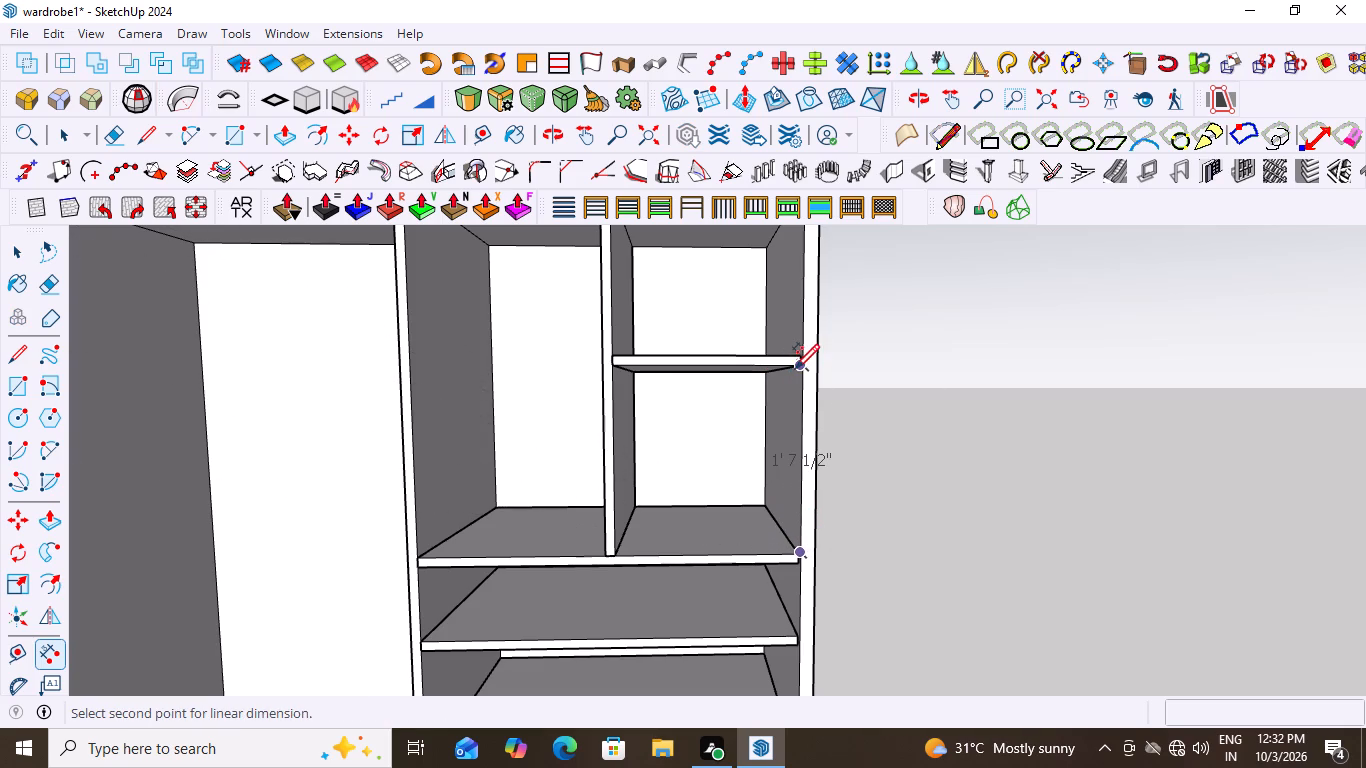
pyautogui.click(796, 367)
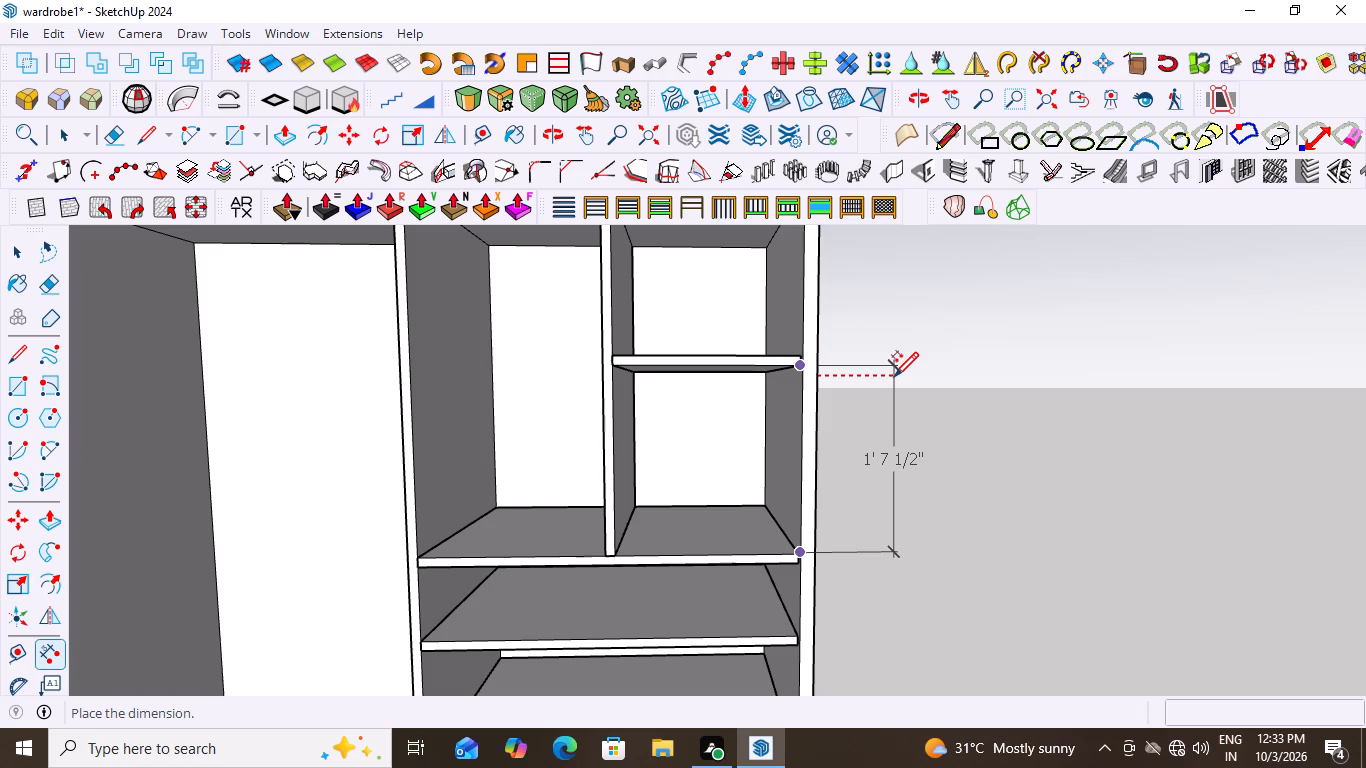
pyautogui.press('space')
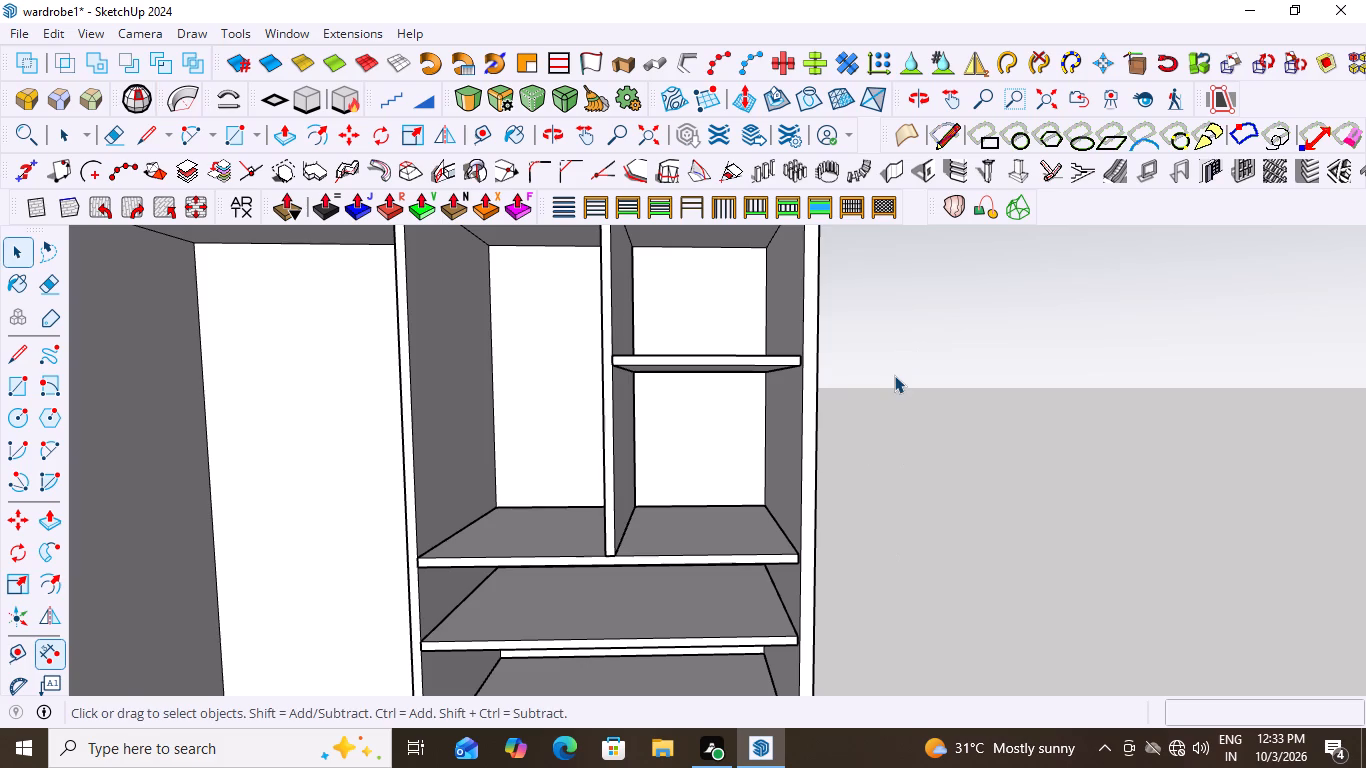
# Measure the clear height from the raised shelf's upper surface to the underside of the wardrobe's top panel, without placing a dimension.
pyautogui.click(45, 653)
pyautogui.scroll(-8, 650, 544)
pyautogui.scroll(9, 691, 413)
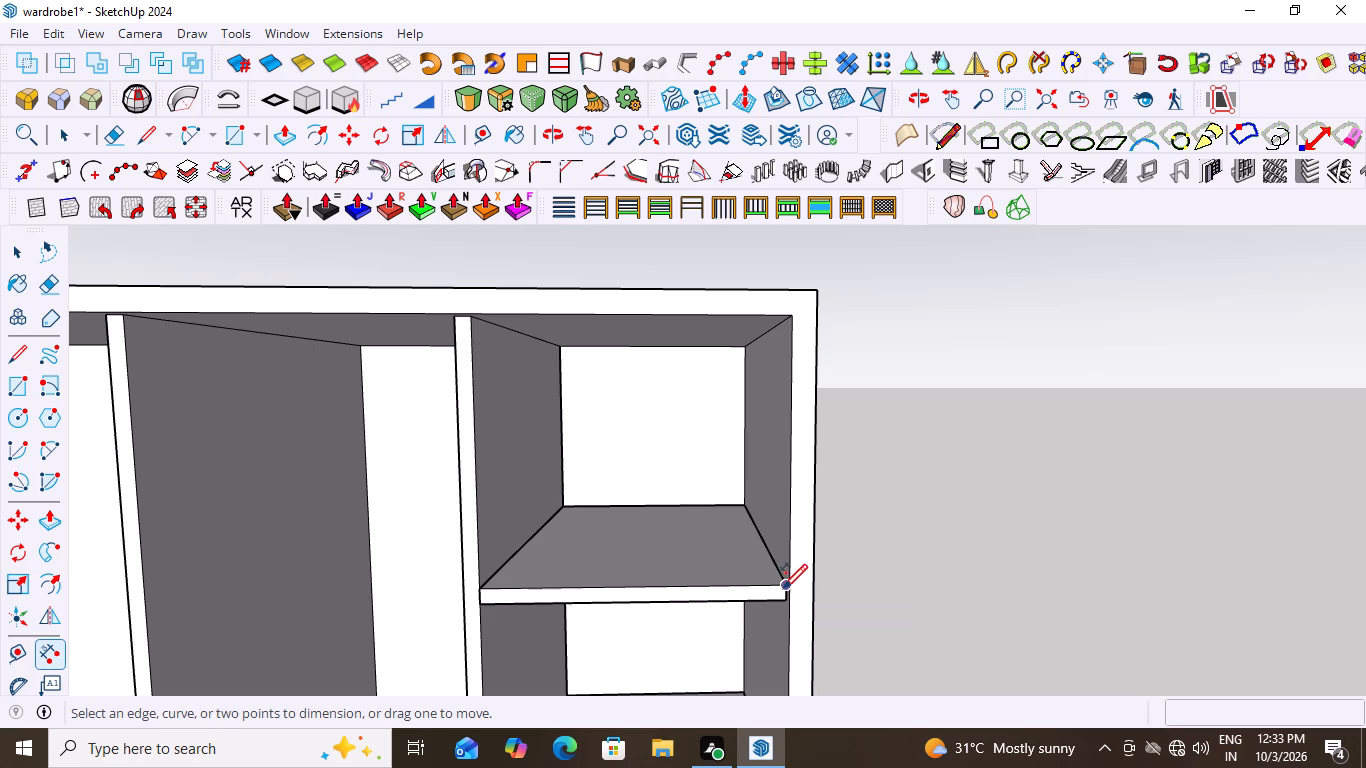
pyautogui.click(782, 583)
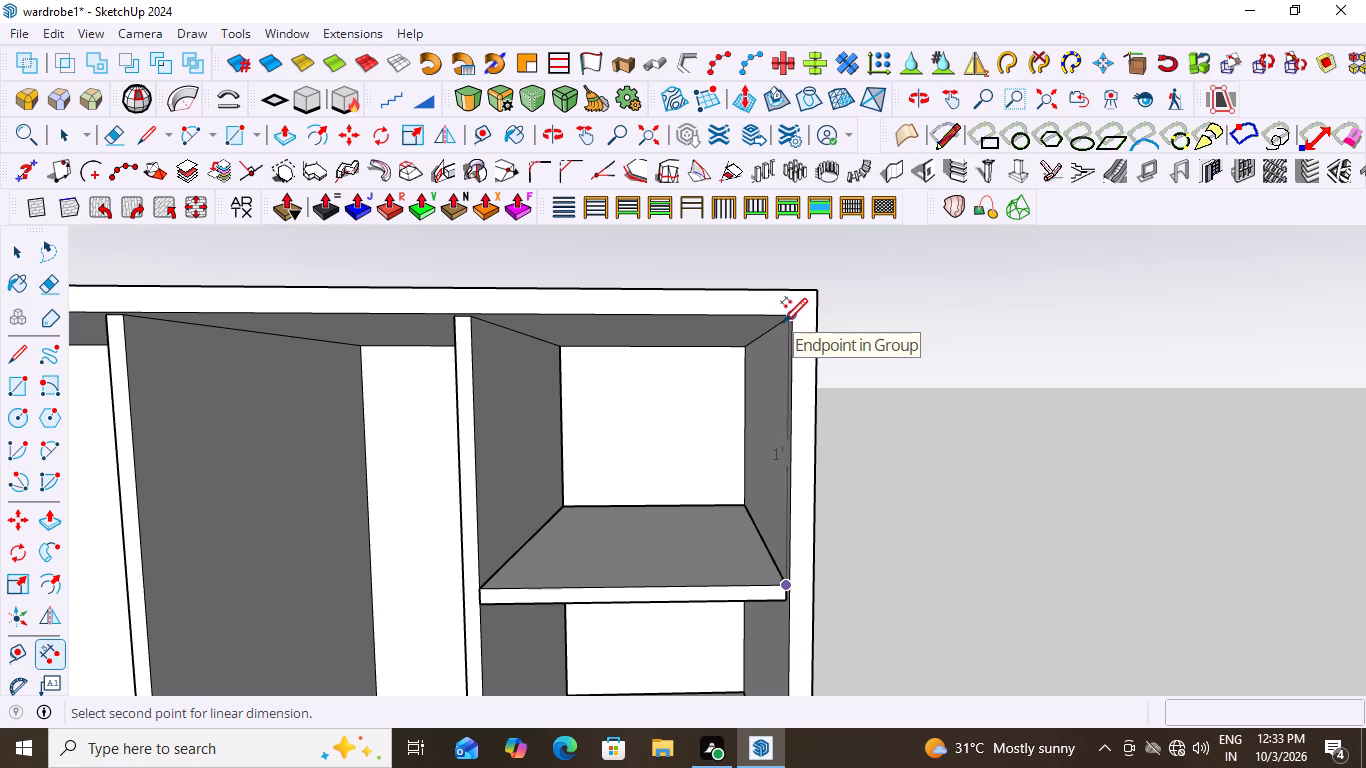
pyautogui.click(784, 318)
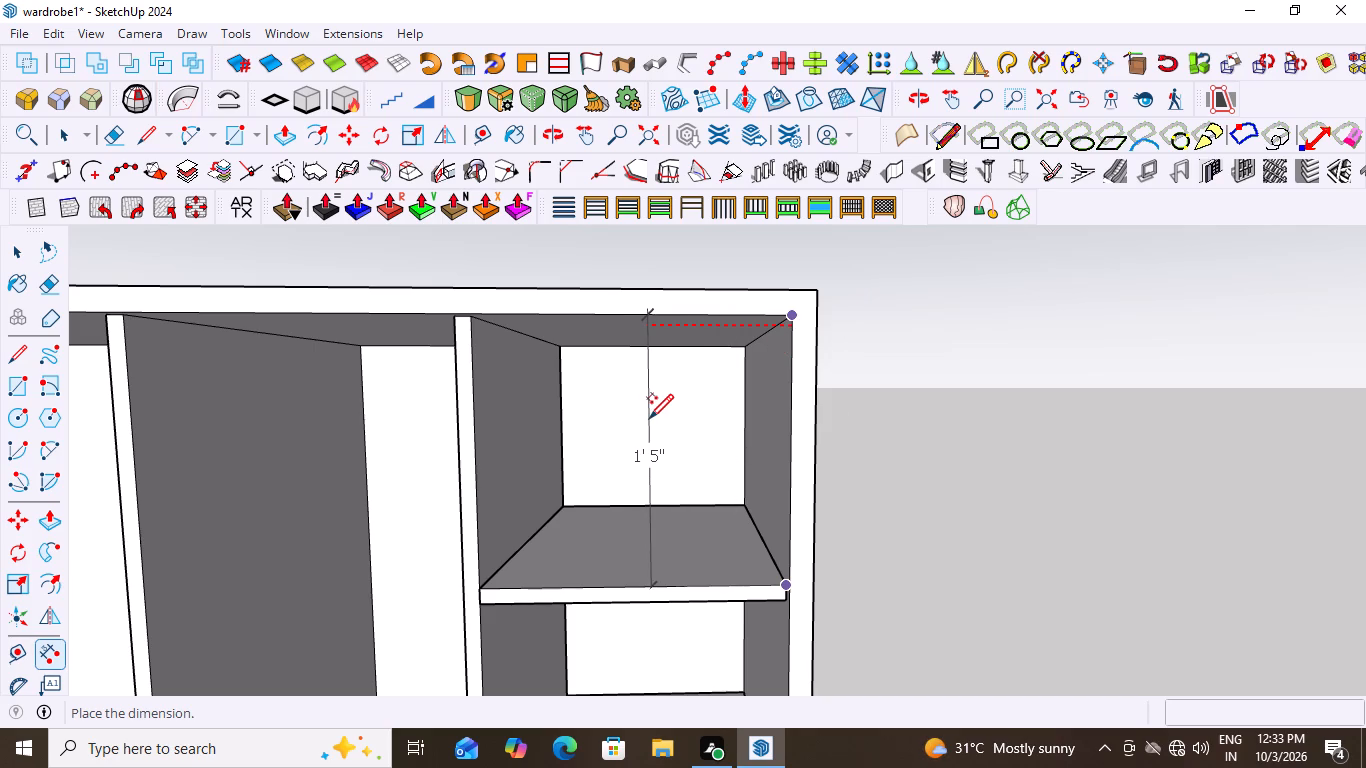
pyautogui.scroll(2, 689, 410)
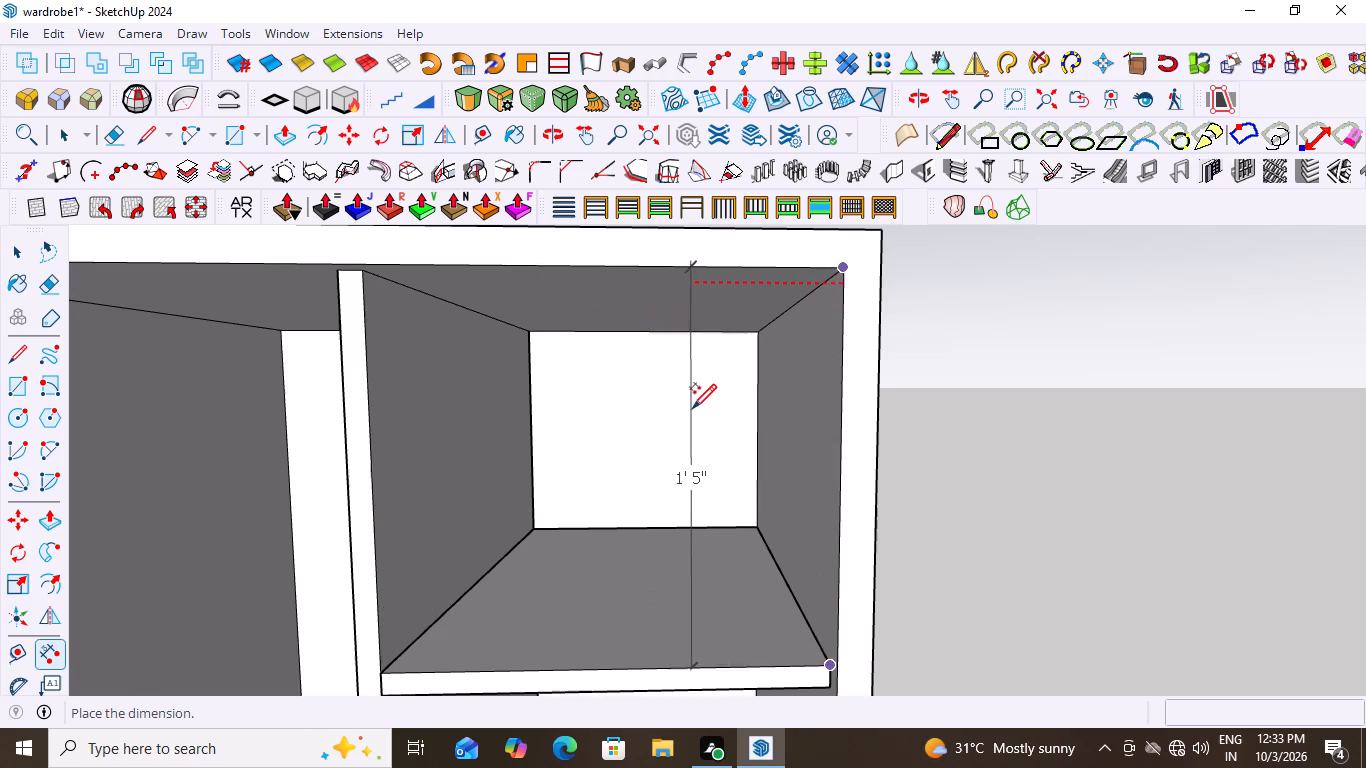
pyautogui.scroll(3, 693, 407)
pyautogui.scroll(-4, 693, 407)
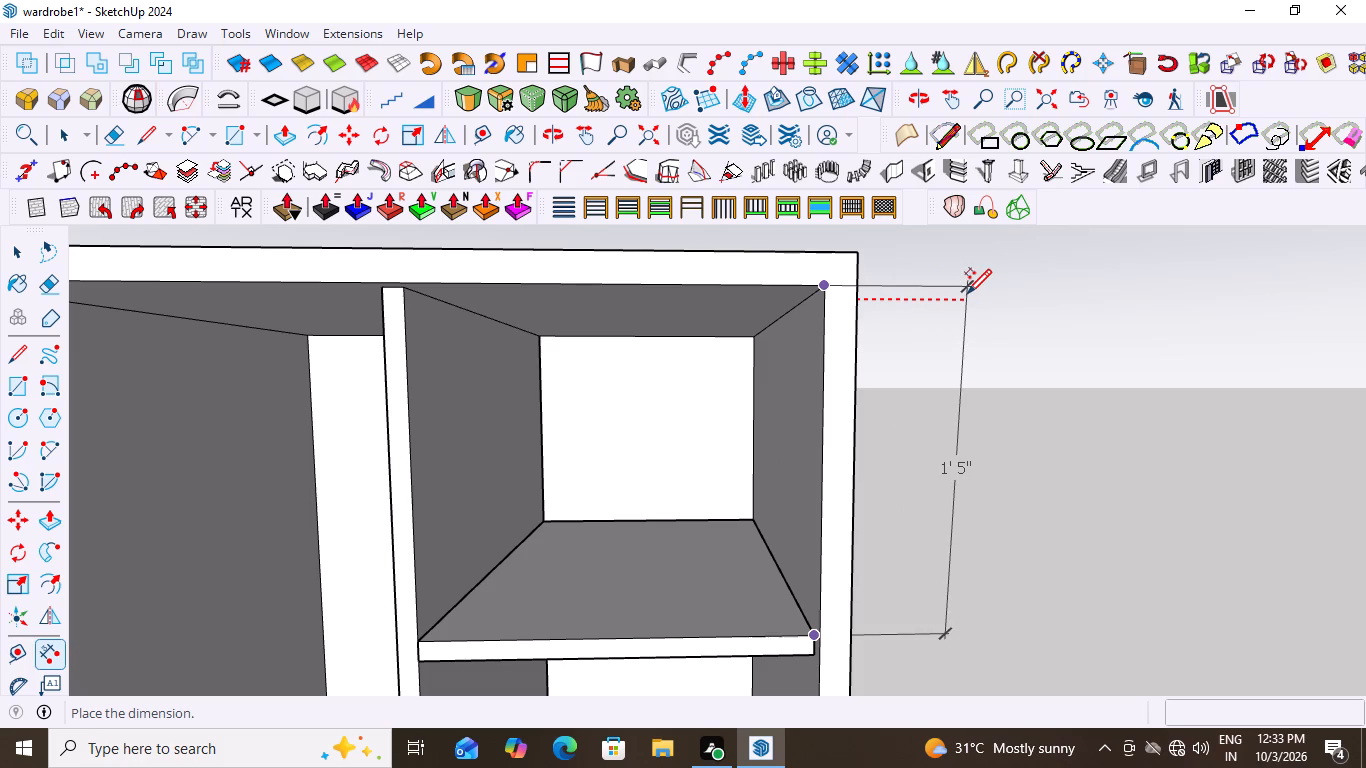
pyautogui.press('space')
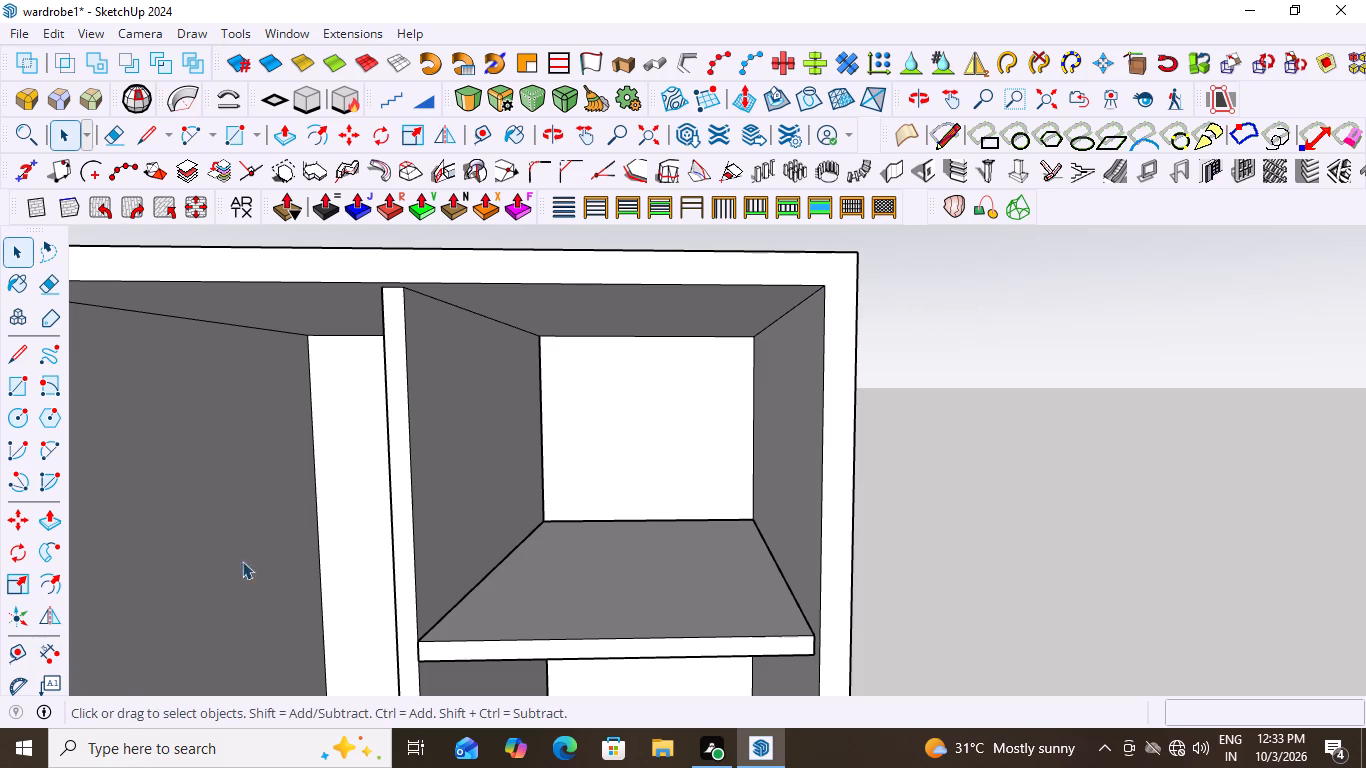
# Measure the vertical distance from the raised shelf's underside to the underside of the wardrobe's top panel, without placing a dimension.
pyautogui.click(48, 656)
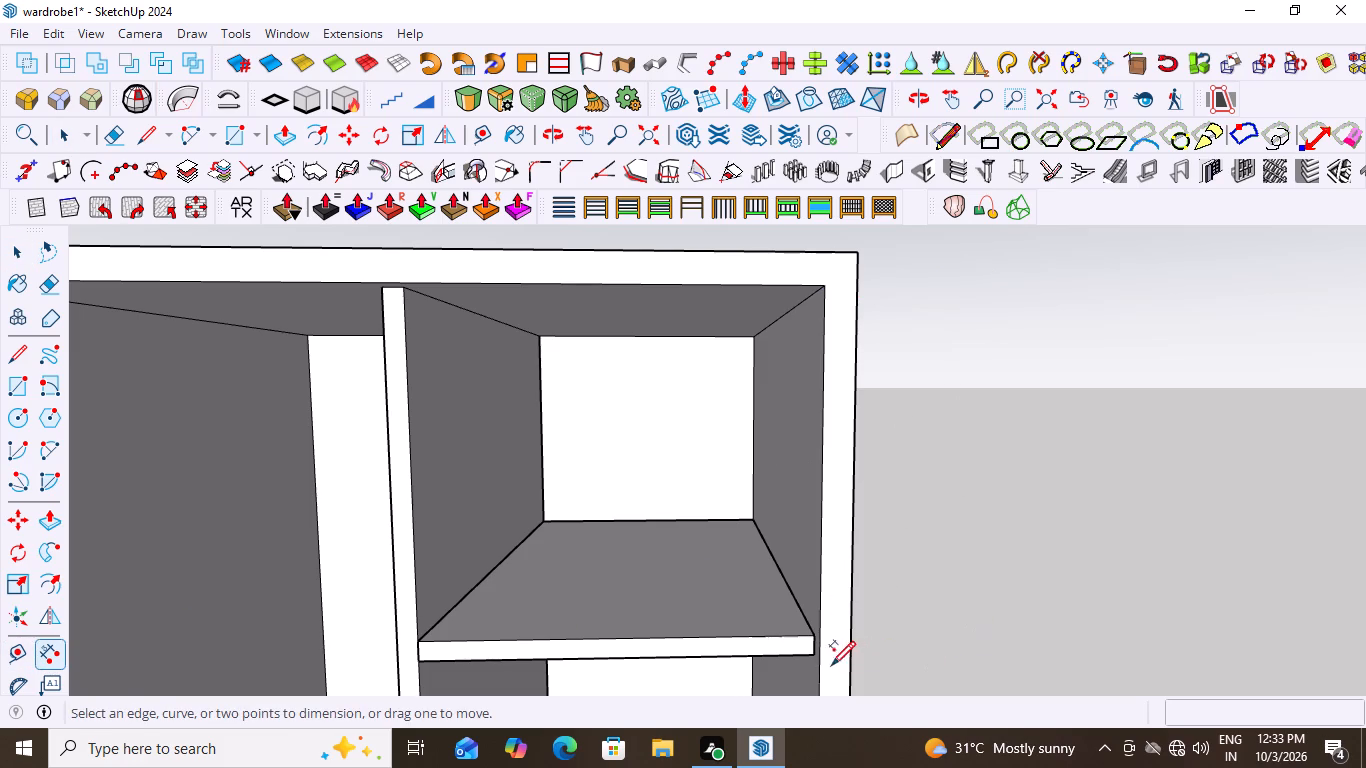
pyautogui.click(813, 654)
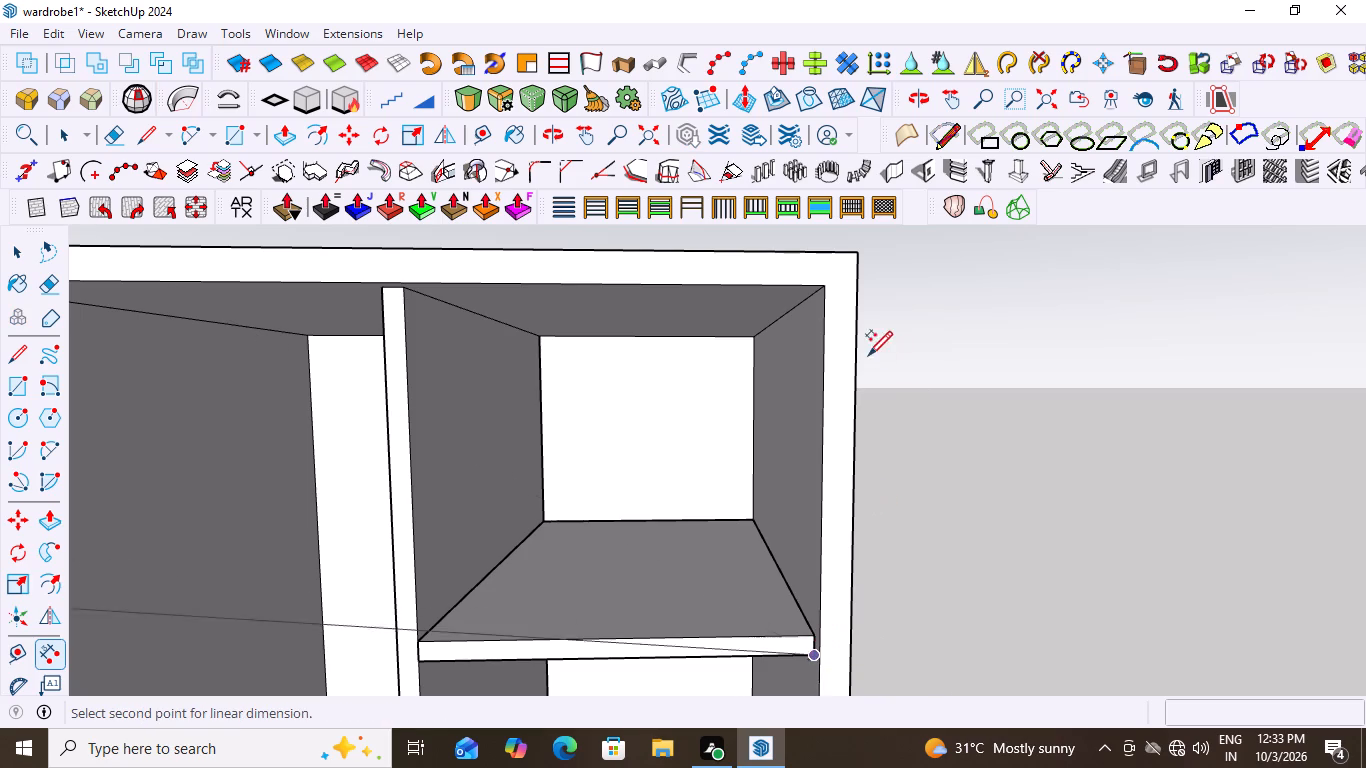
pyautogui.click(824, 285)
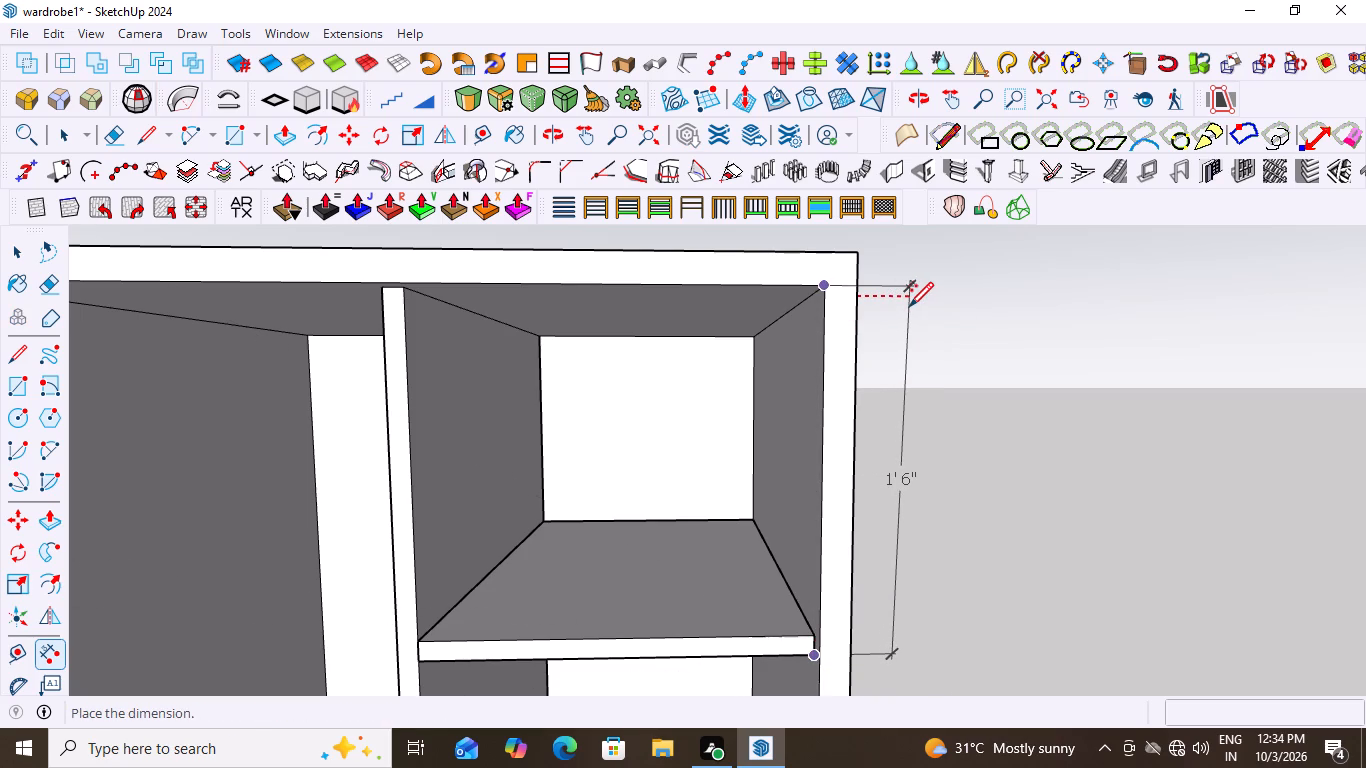
pyautogui.press('space')
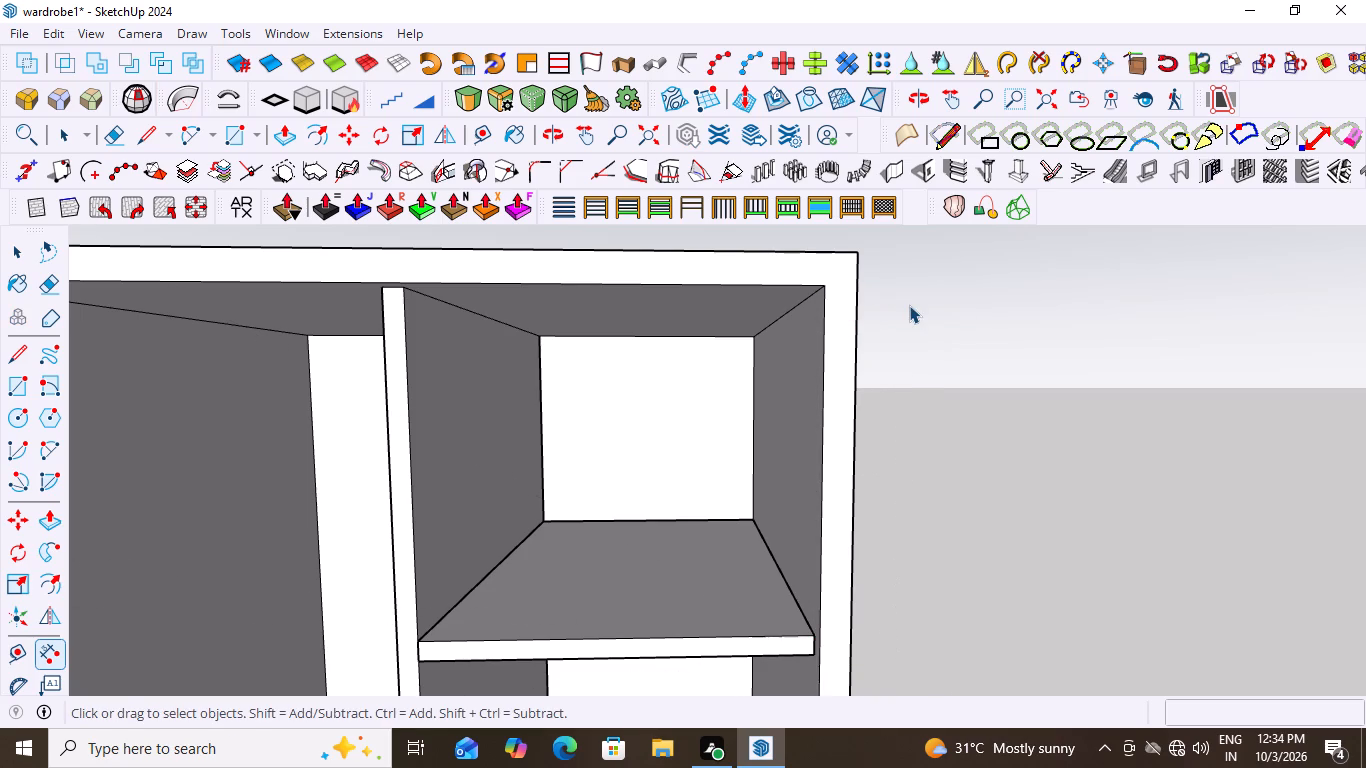
# Move the raised shelf beside the divider straight down by 0.5", then deselect it.
pyautogui.scroll(-14, 882, 271)
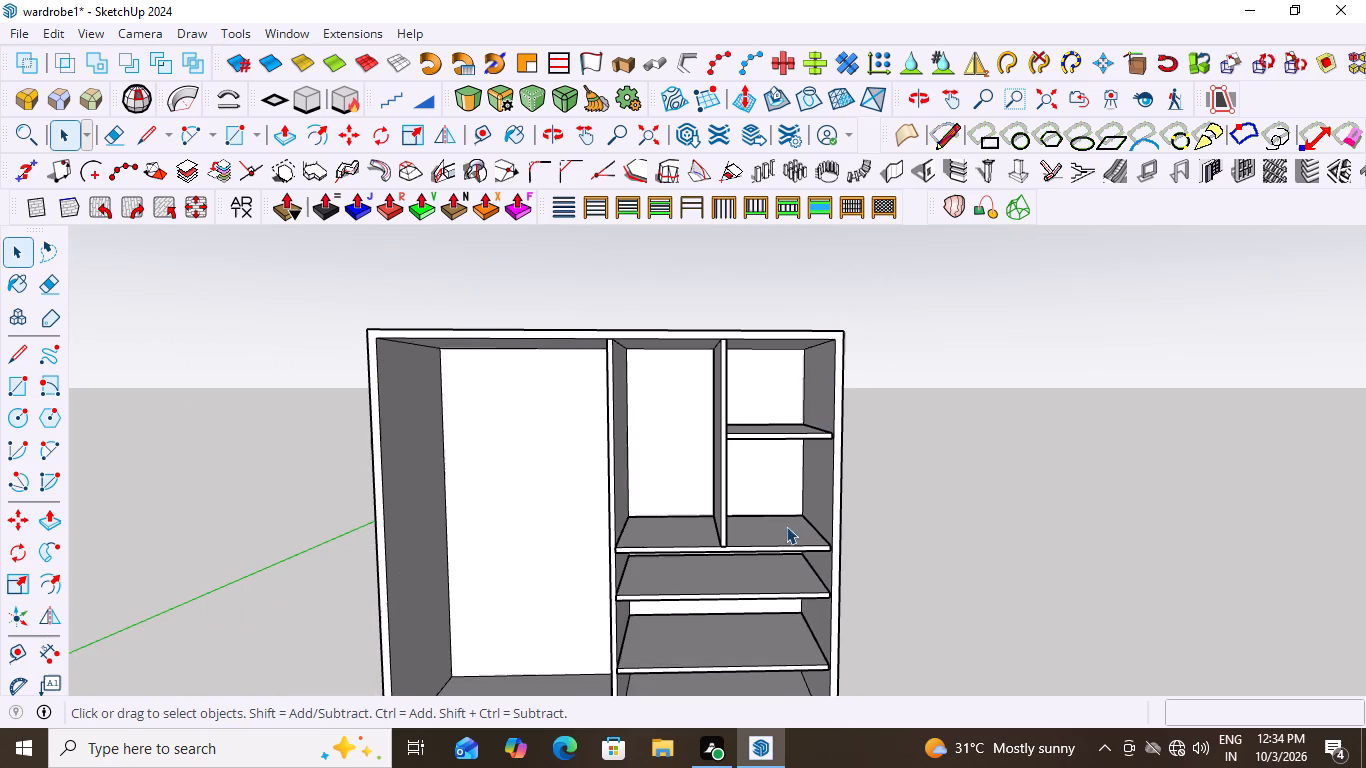
pyautogui.middleClick(786, 526)
pyautogui.scroll(7, 816, 458)
pyautogui.click(762, 406)
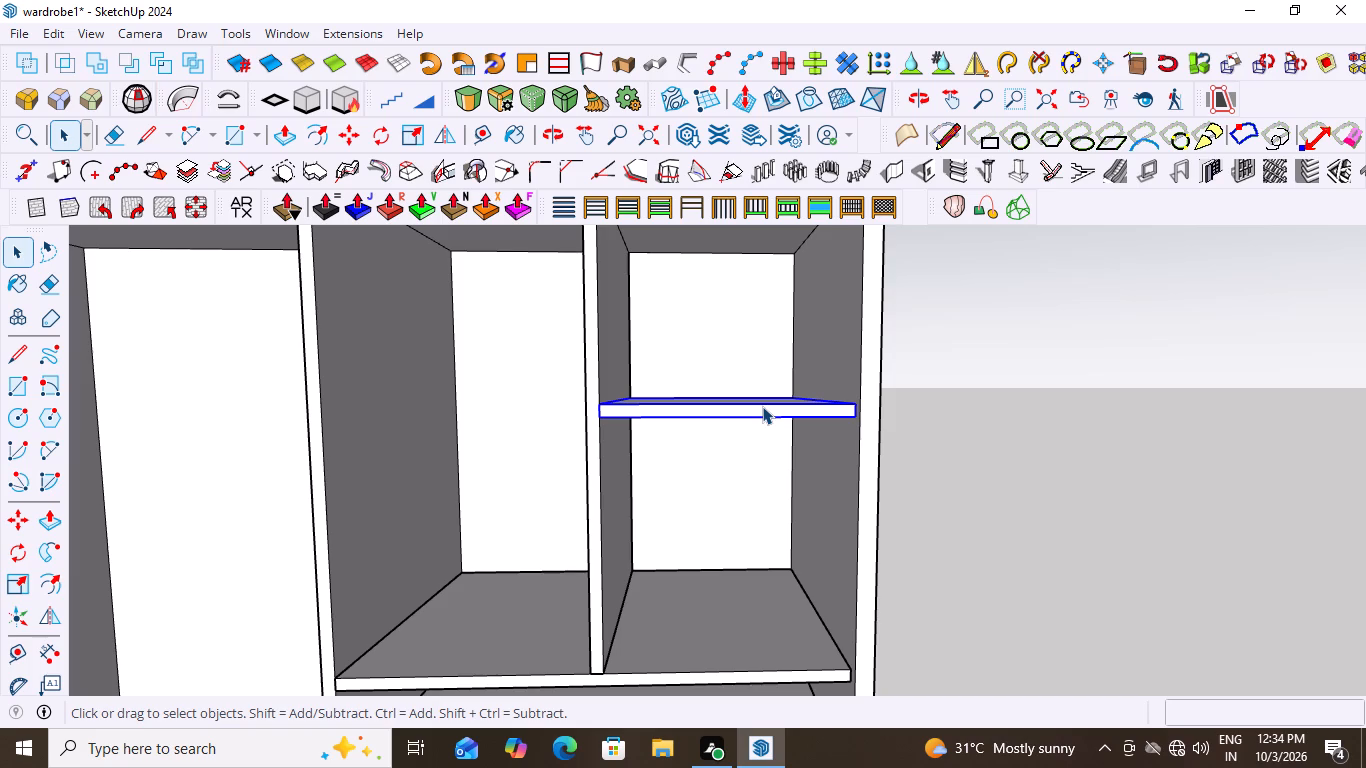
pyautogui.press('m')
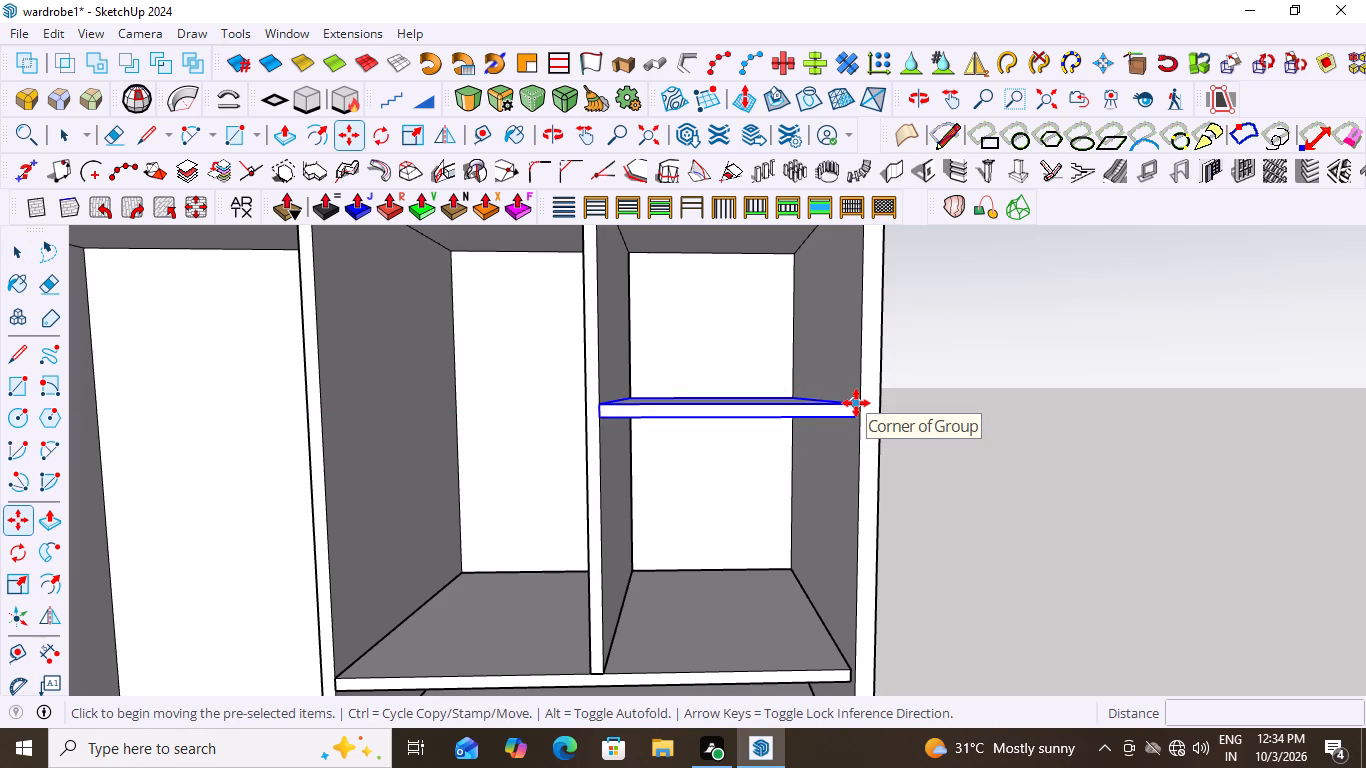
pyautogui.click(856, 403)
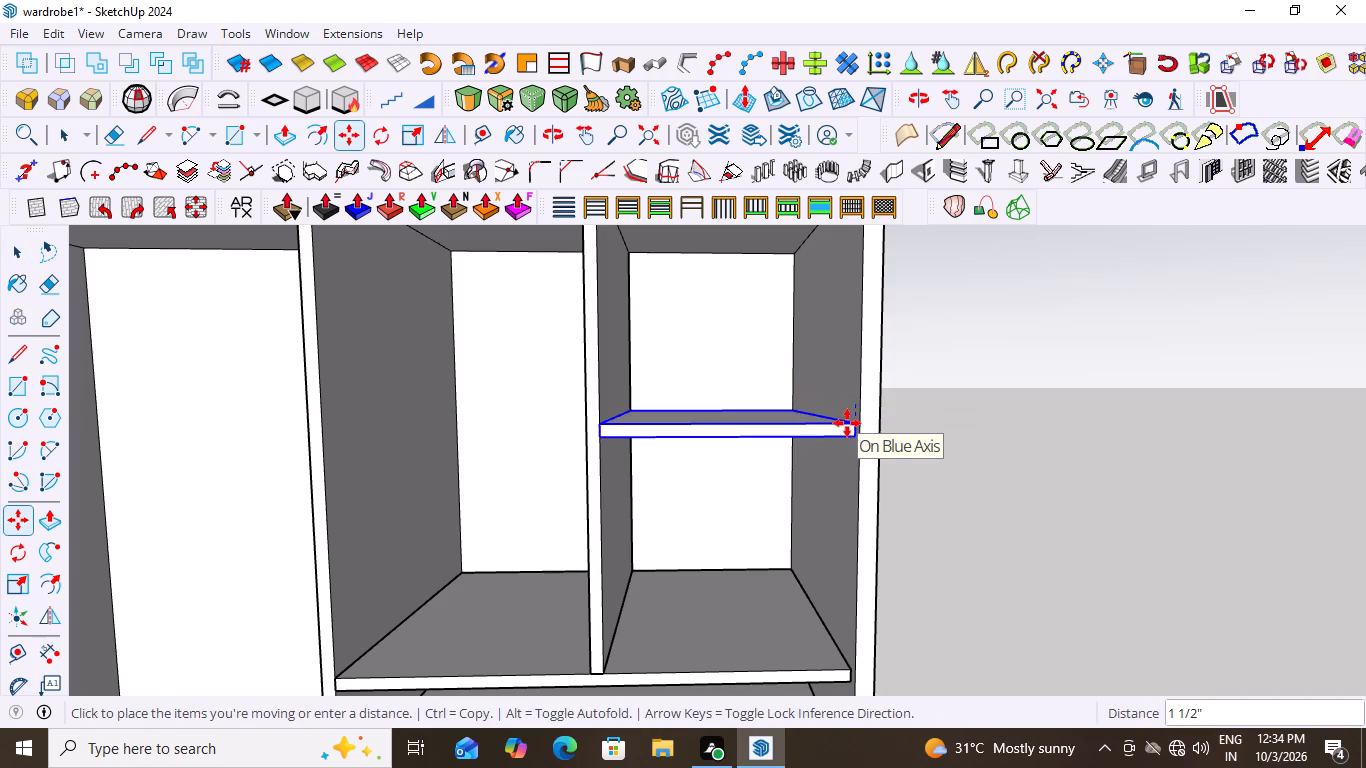
pyautogui.press('.')
pyautogui.press('5')
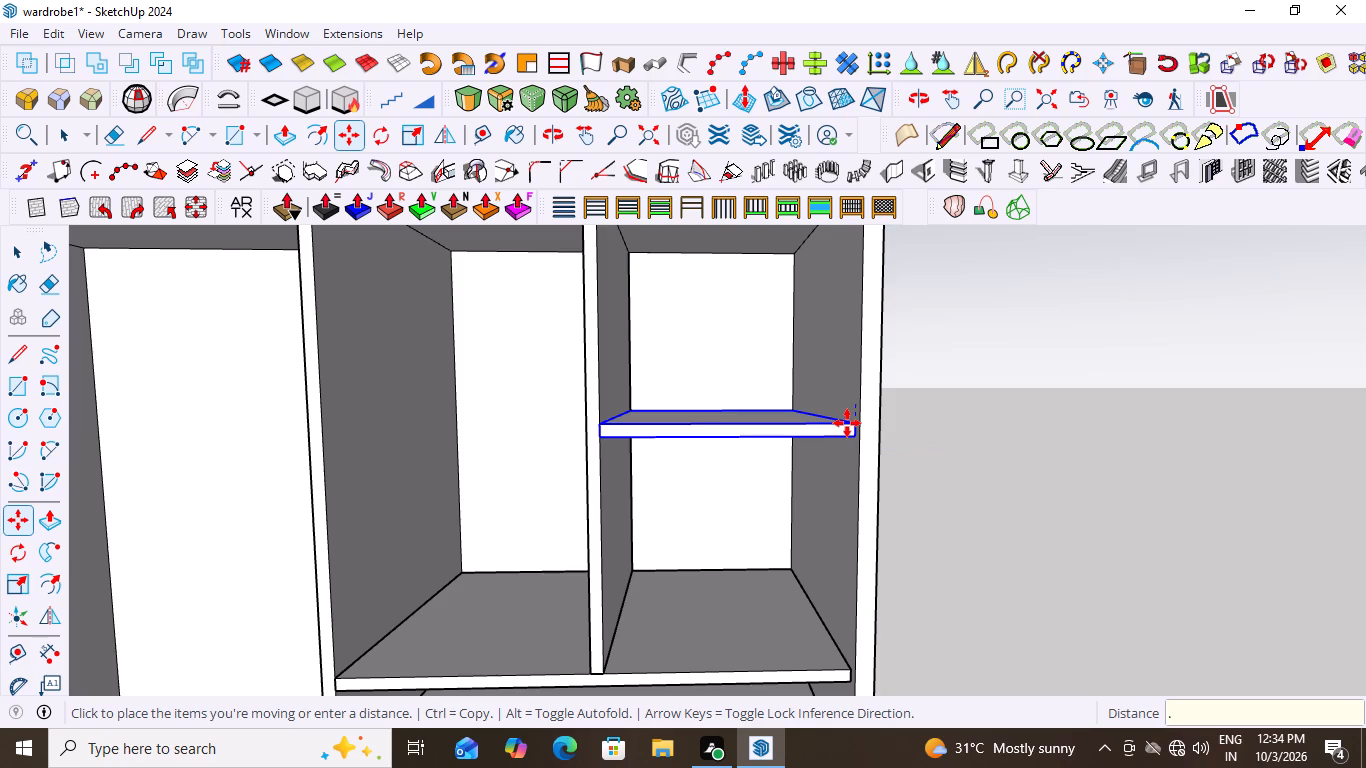
pyautogui.hotkey('shift', '"')
pyautogui.press('Return')
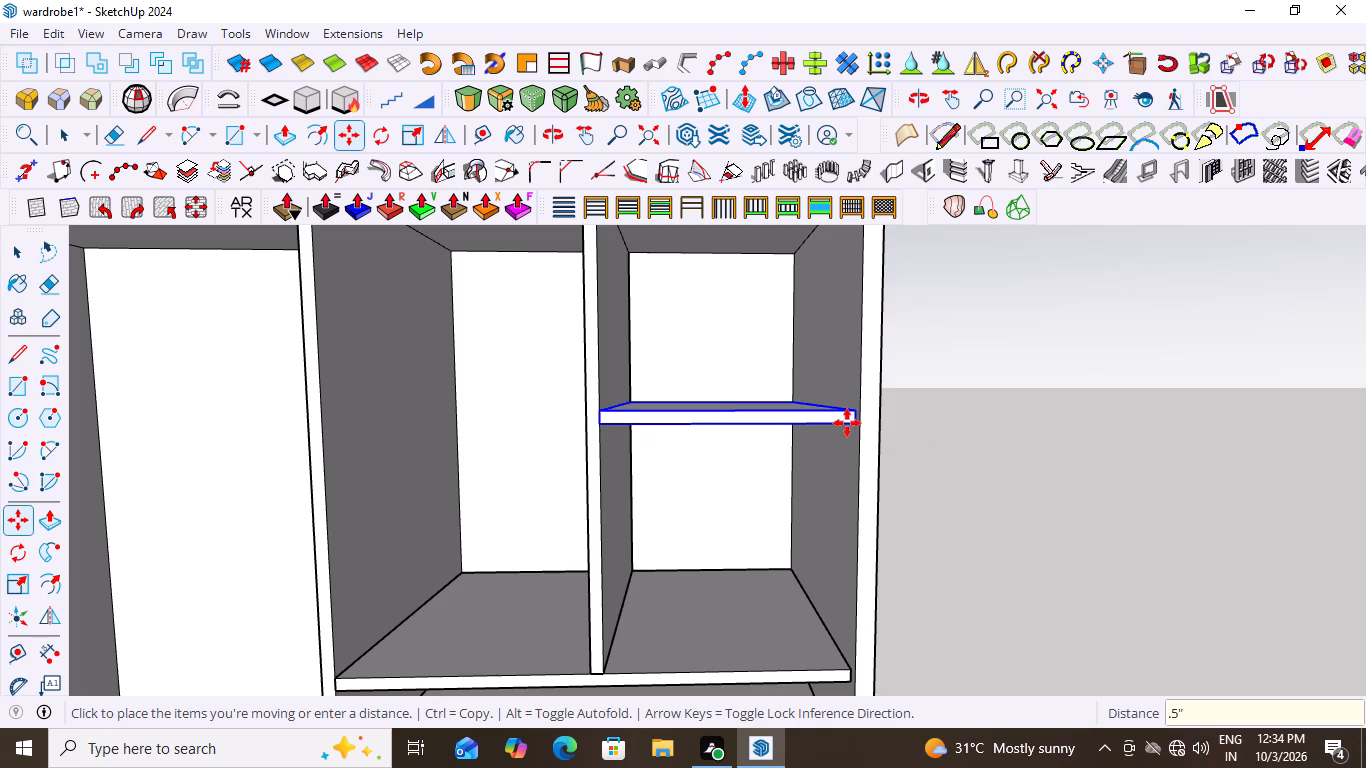
pyautogui.press('space')
pyautogui.click(971, 353)
# Examine the raised shelf, divider and upper right compartments of the wardrobe from below, in front and above.
pyautogui.scroll(-5, 735, 376)
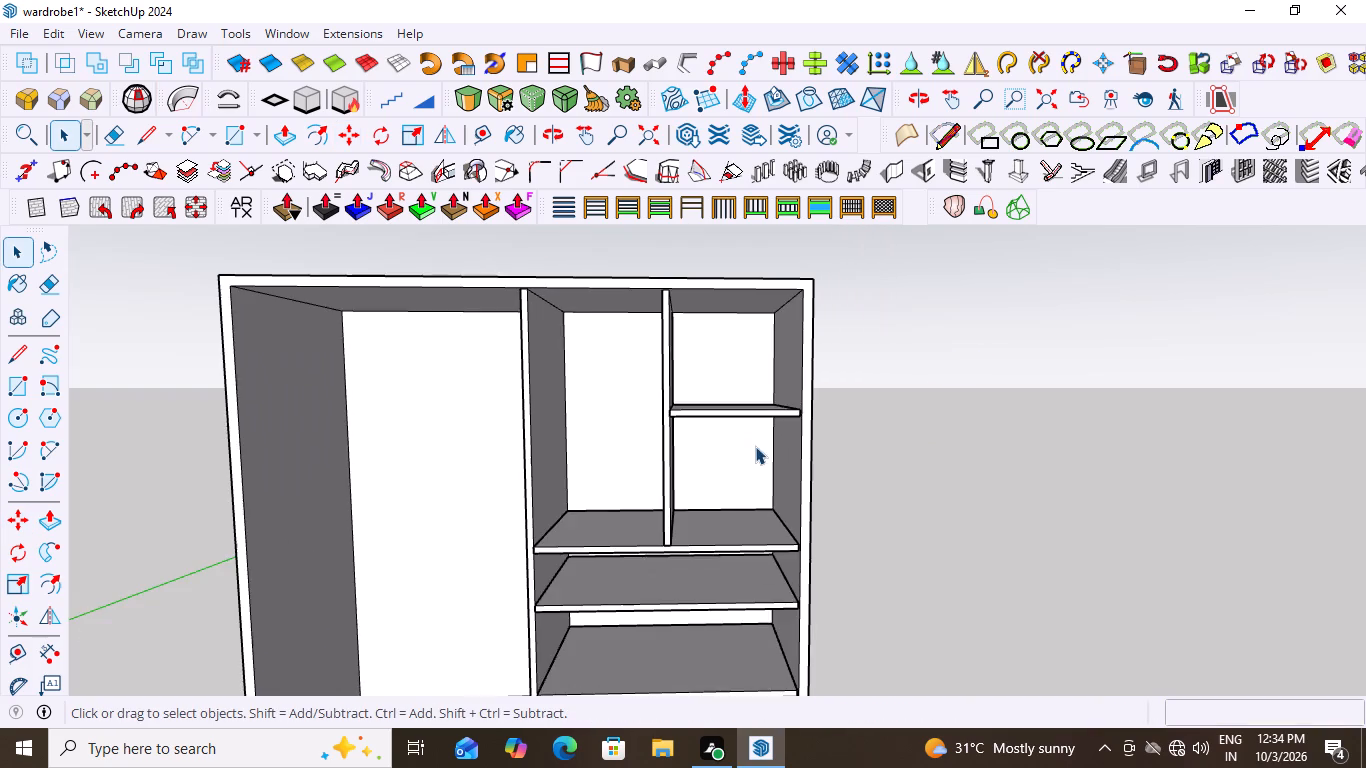
pyautogui.moveTo(734, 430); pyautogui.dragTo(750, 424, button='middle')
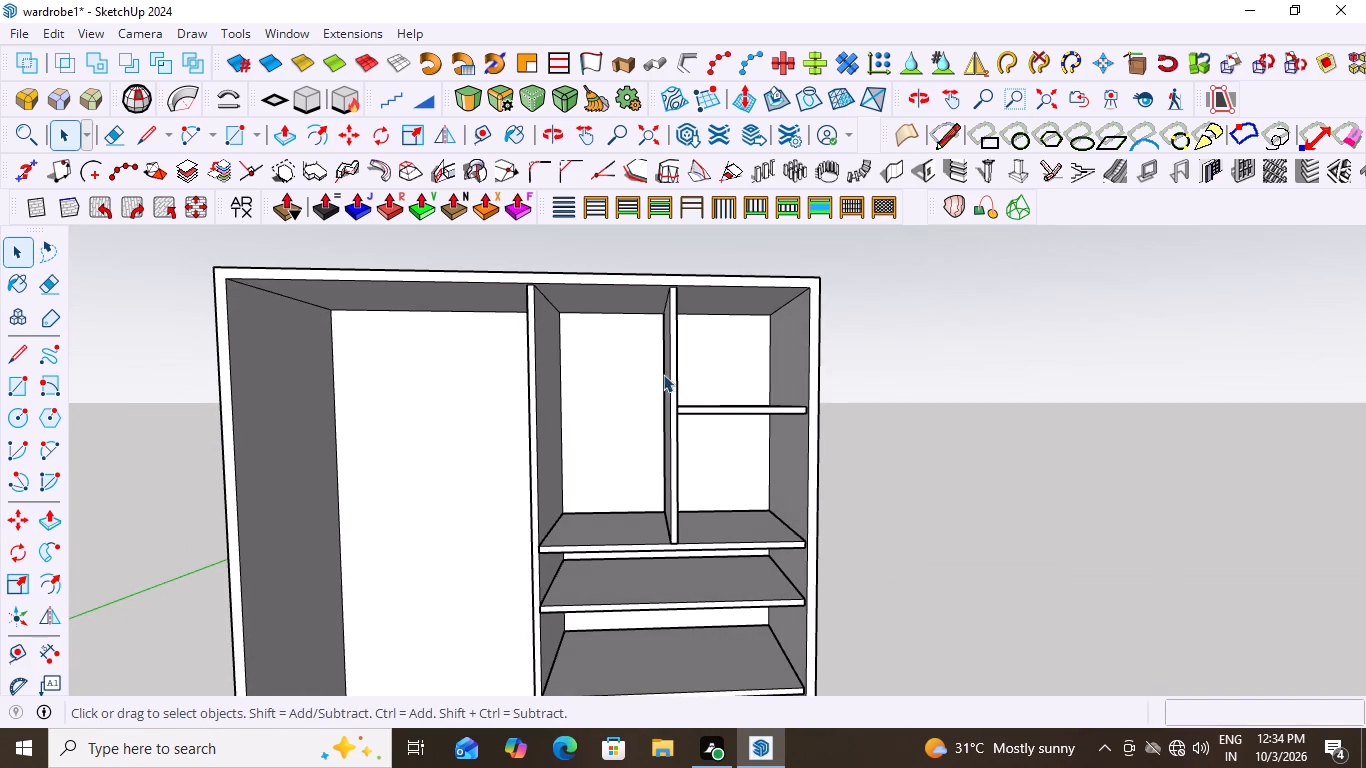
pyautogui.moveTo(734, 376); pyautogui.dragTo(689, 322, button='middle')
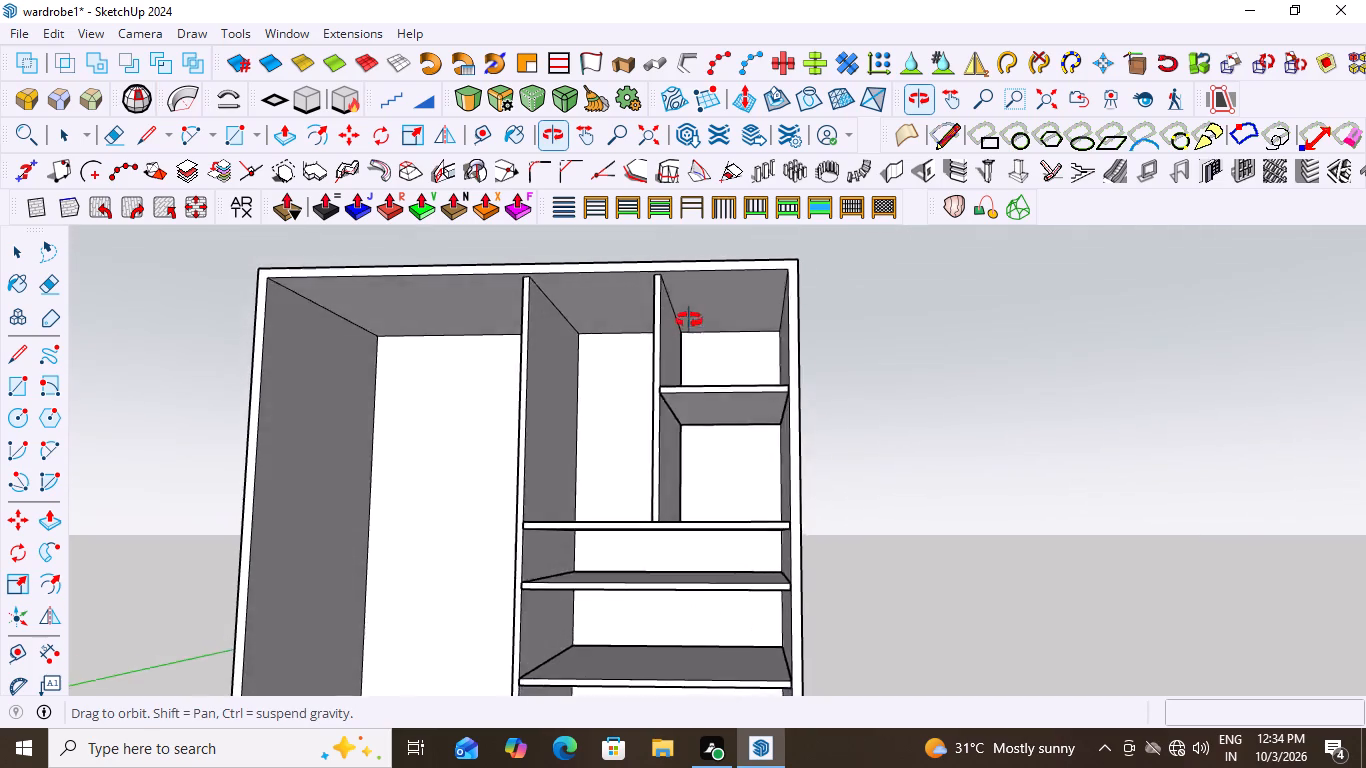
pyautogui.middleClick(689, 320)
pyautogui.moveTo(689, 320); pyautogui.dragTo(708, 373, button='middle')
pyautogui.scroll(-2, 794, 465)
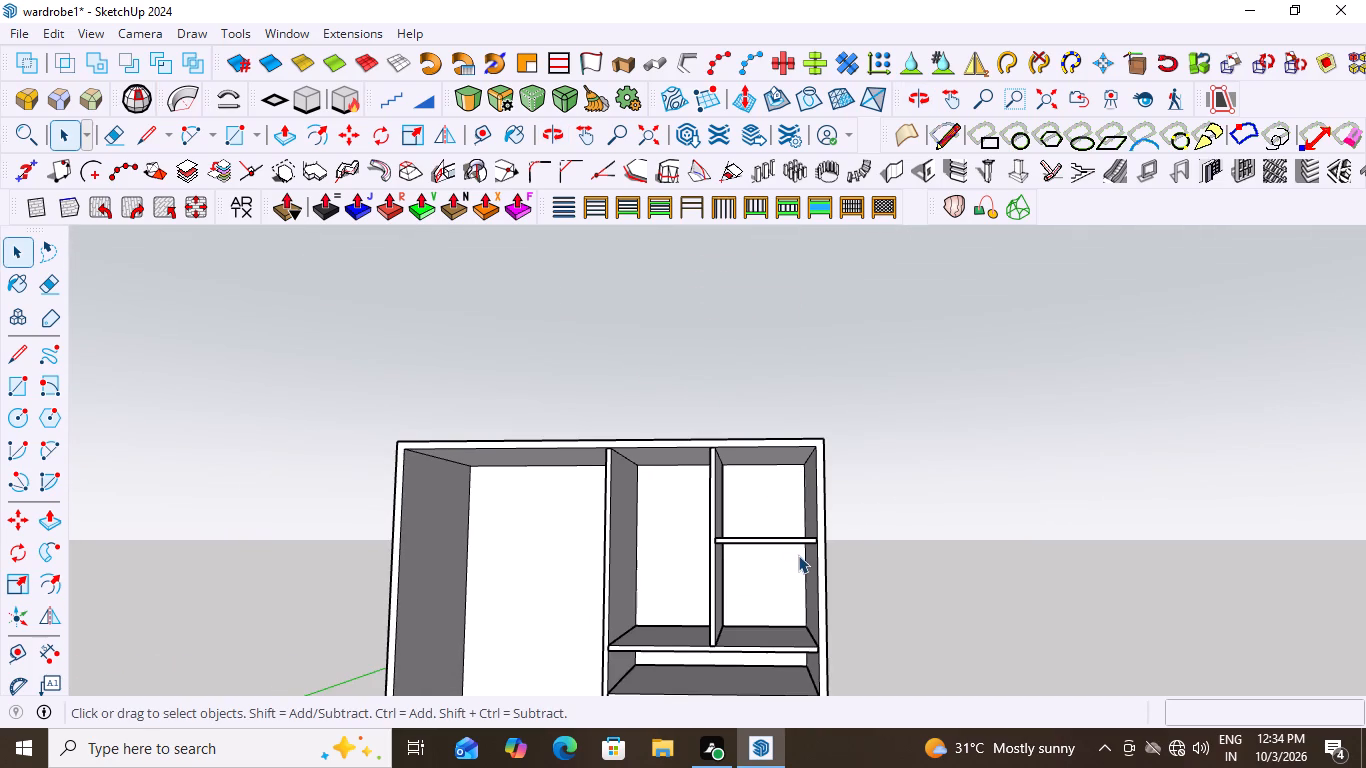
pyautogui.moveTo(780, 580); pyautogui.dragTo(849, 669, button='middle')
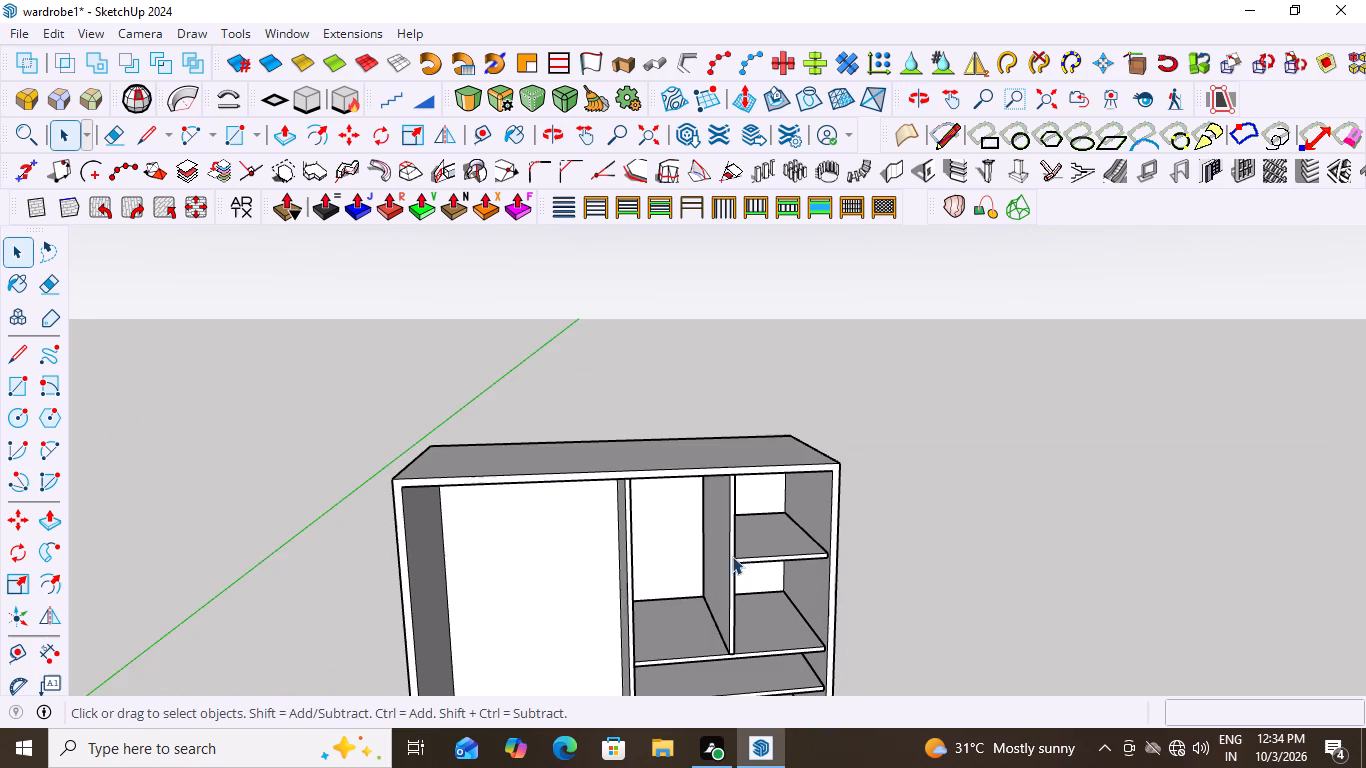
pyautogui.moveTo(629, 528); pyautogui.dragTo(591, 506, button='middle')
pyautogui.scroll(1, 747, 551)
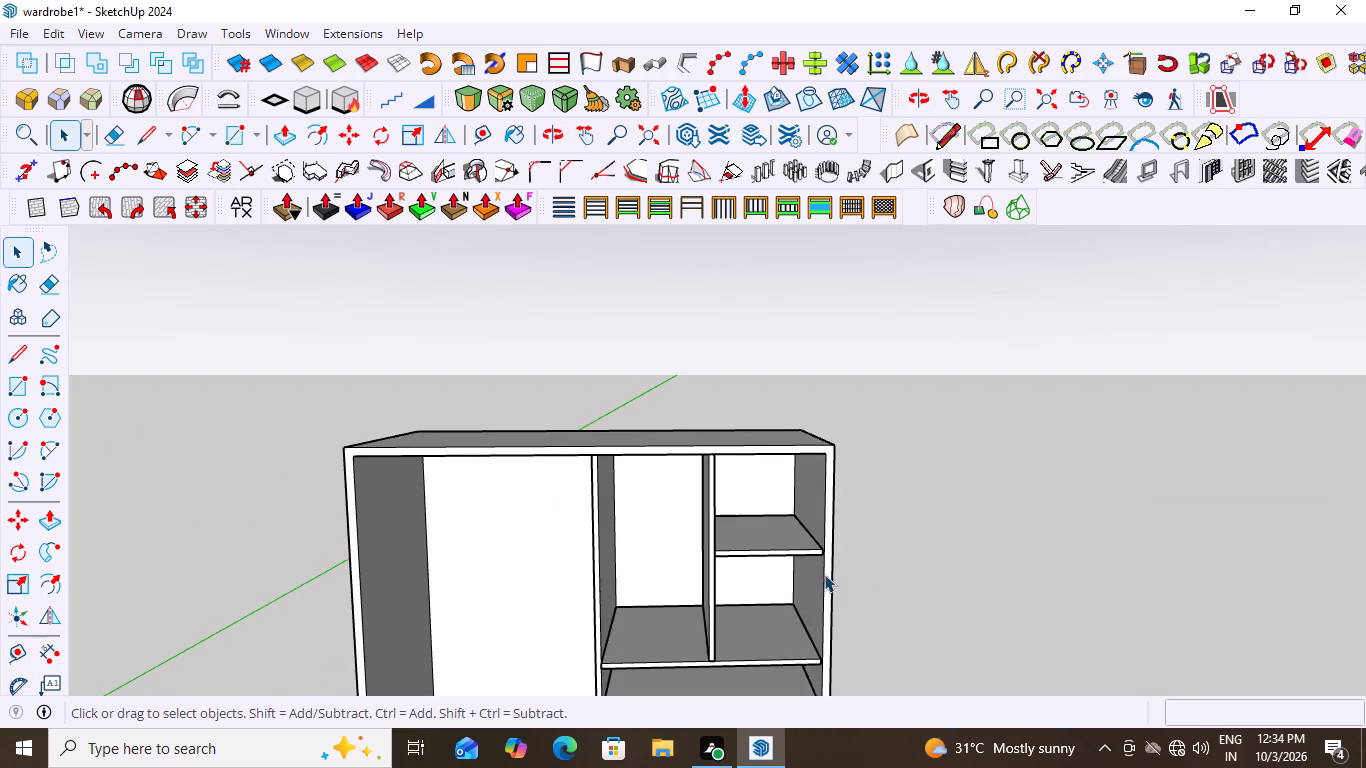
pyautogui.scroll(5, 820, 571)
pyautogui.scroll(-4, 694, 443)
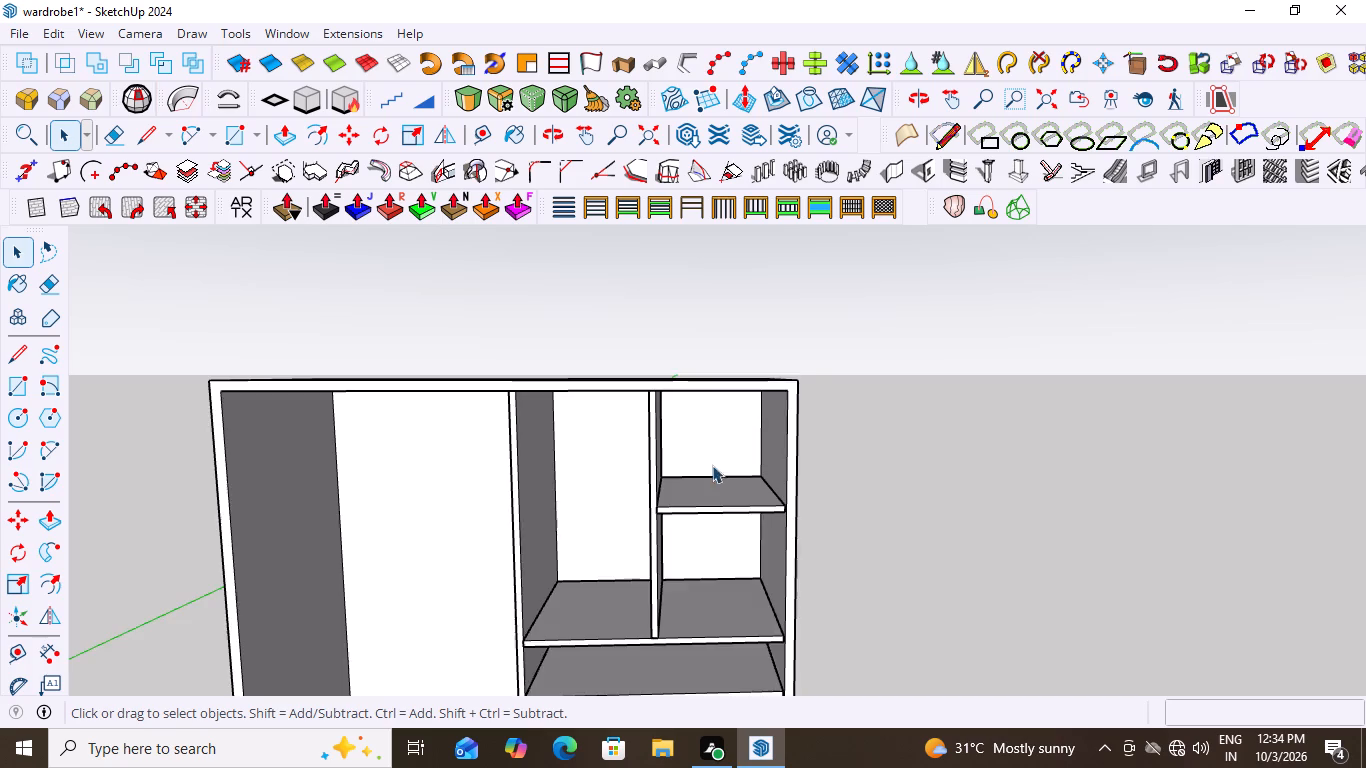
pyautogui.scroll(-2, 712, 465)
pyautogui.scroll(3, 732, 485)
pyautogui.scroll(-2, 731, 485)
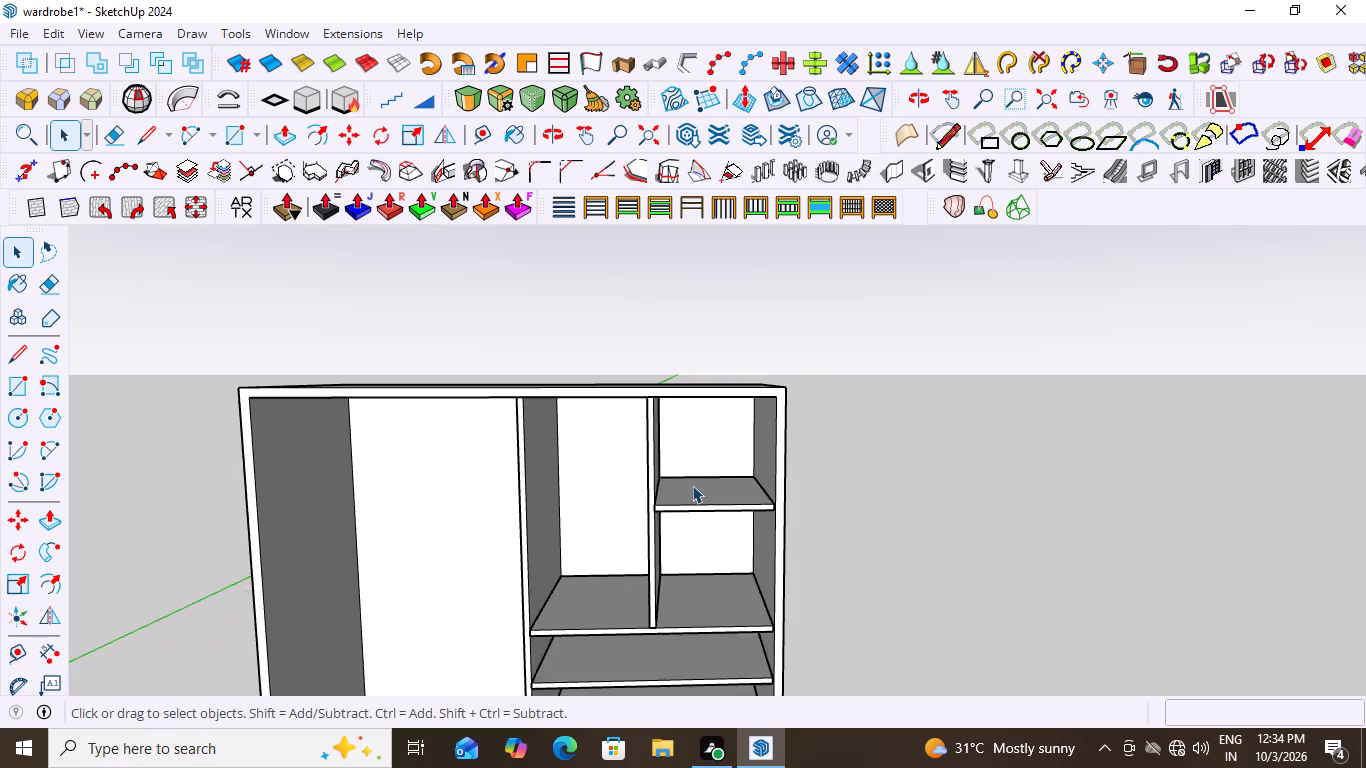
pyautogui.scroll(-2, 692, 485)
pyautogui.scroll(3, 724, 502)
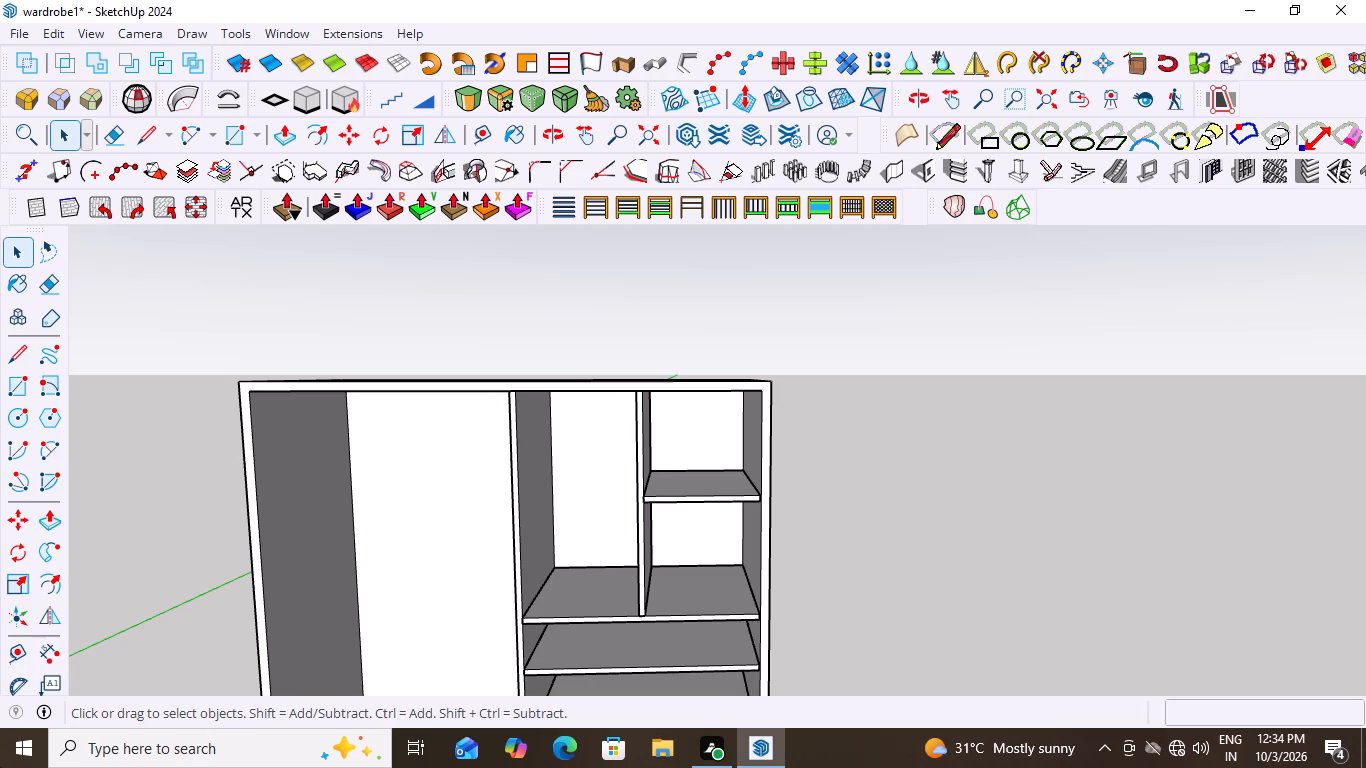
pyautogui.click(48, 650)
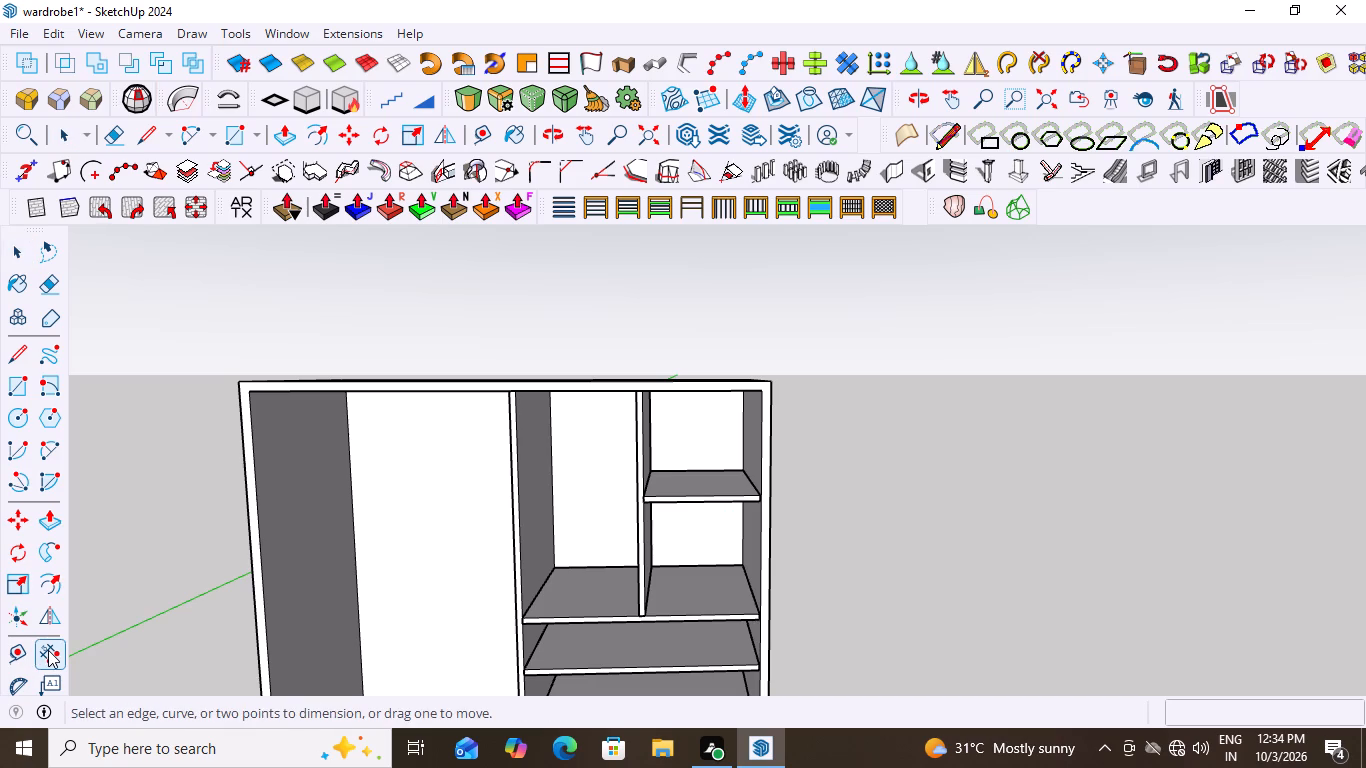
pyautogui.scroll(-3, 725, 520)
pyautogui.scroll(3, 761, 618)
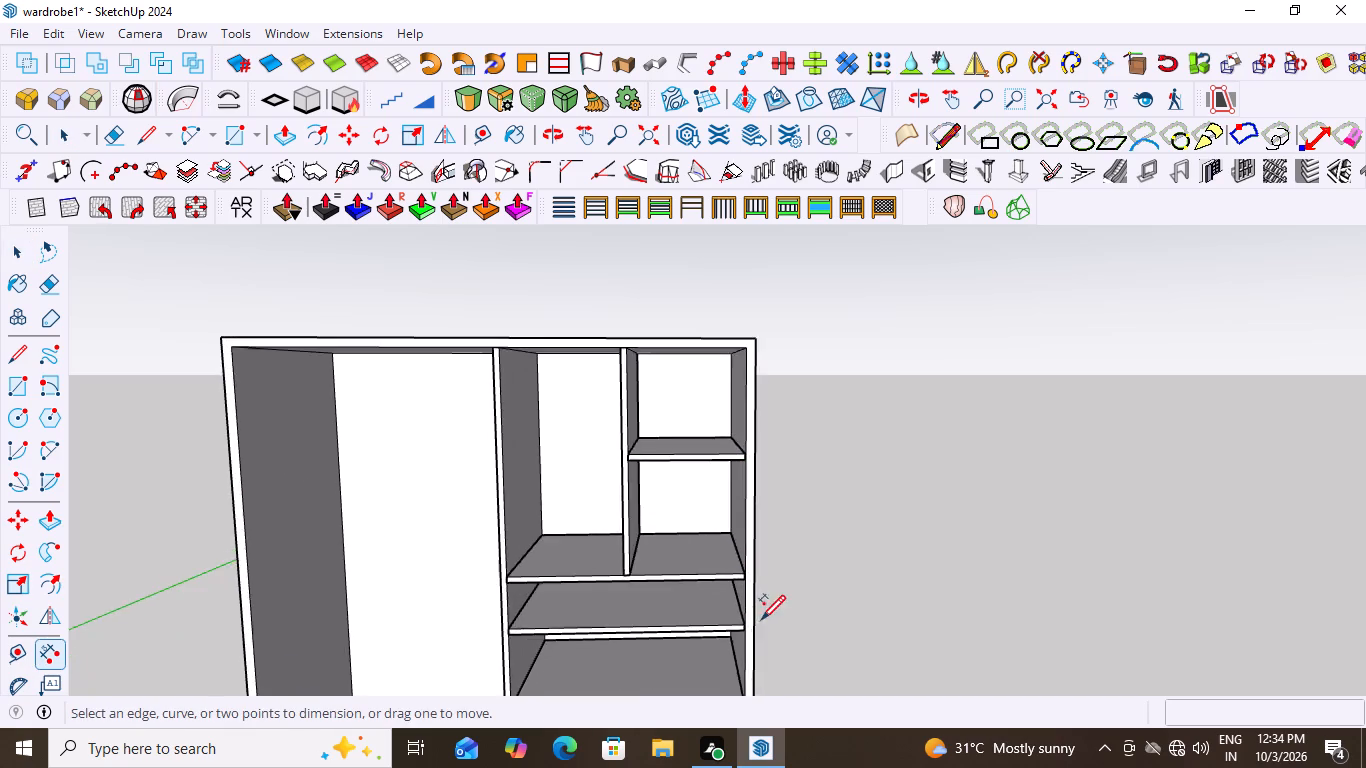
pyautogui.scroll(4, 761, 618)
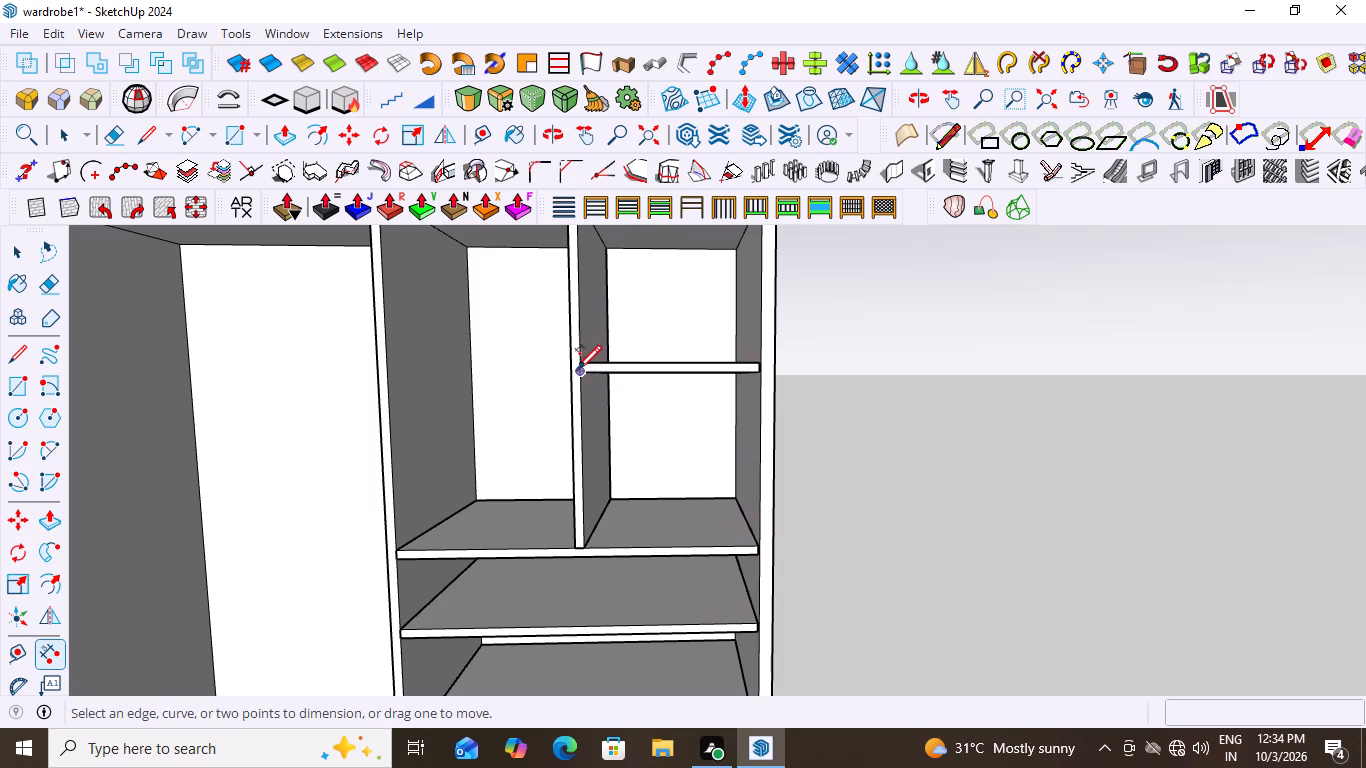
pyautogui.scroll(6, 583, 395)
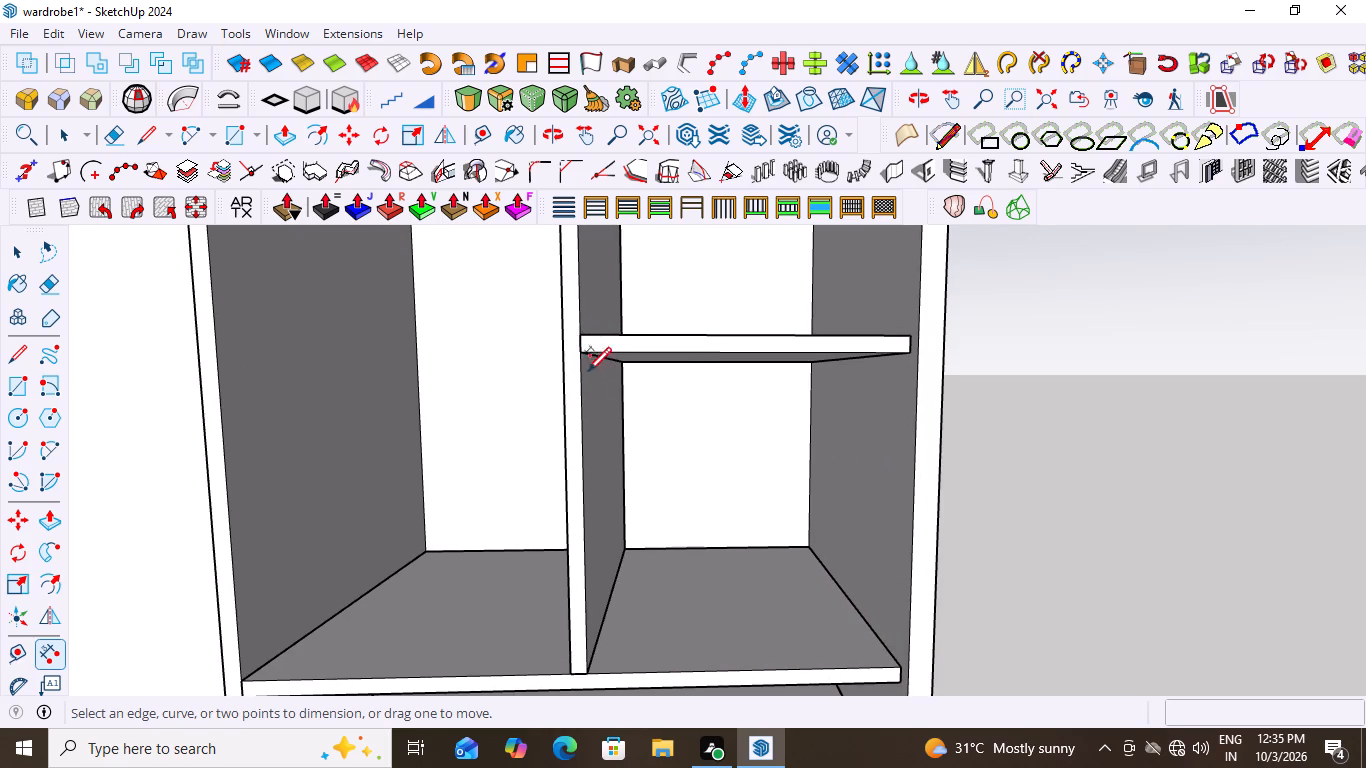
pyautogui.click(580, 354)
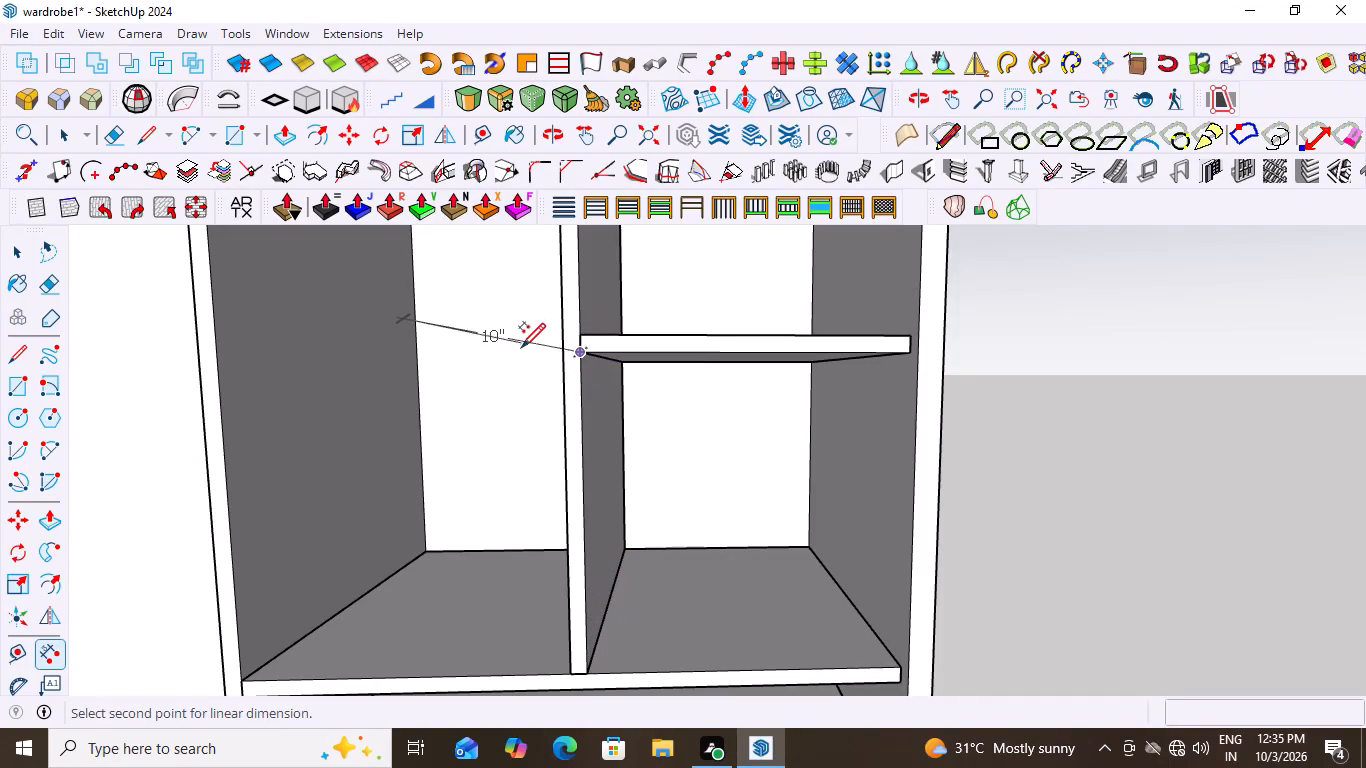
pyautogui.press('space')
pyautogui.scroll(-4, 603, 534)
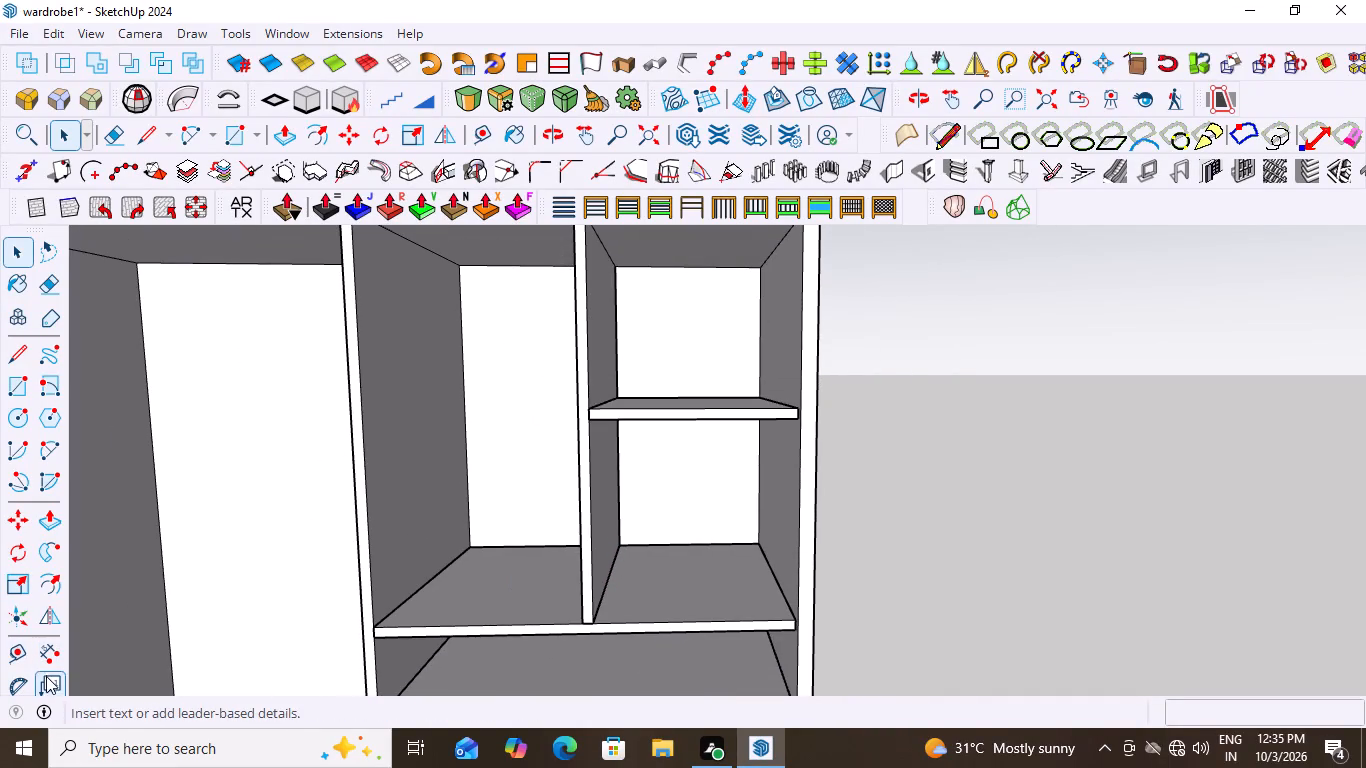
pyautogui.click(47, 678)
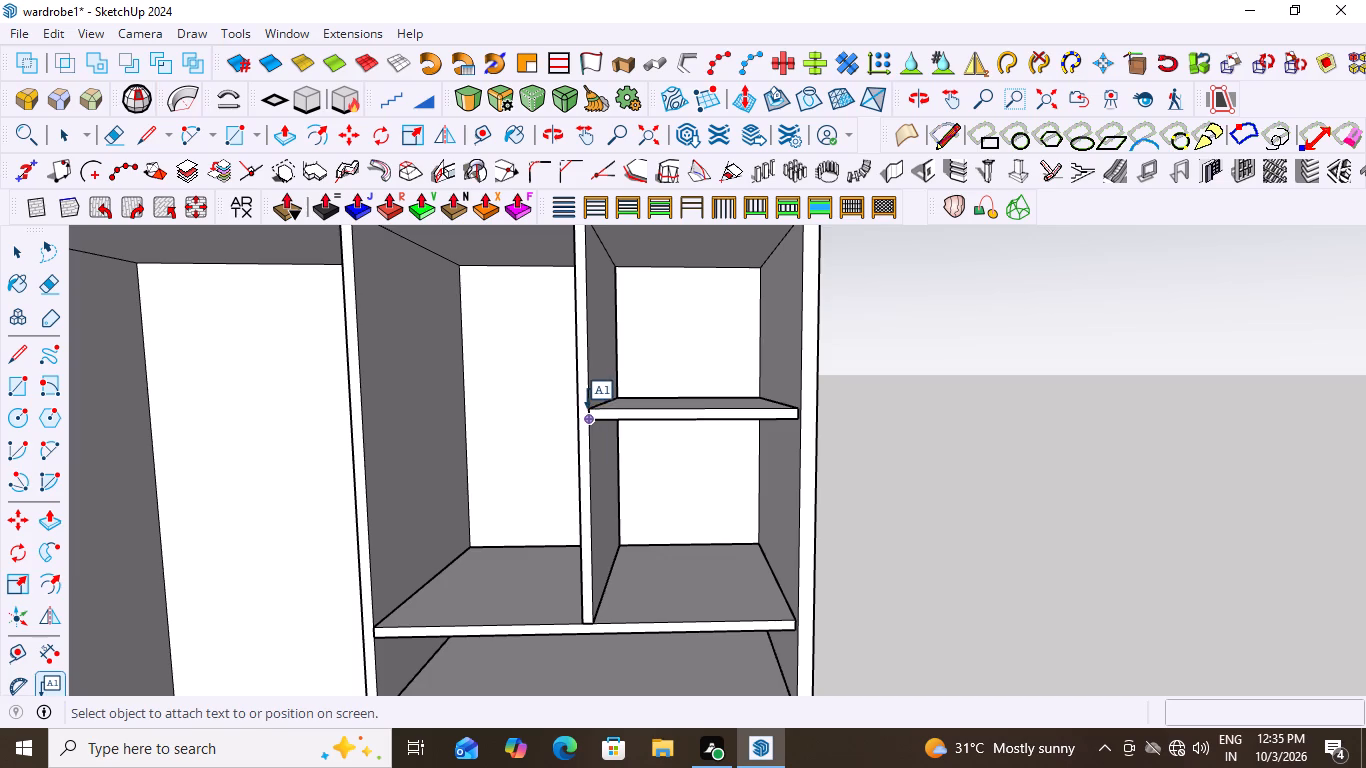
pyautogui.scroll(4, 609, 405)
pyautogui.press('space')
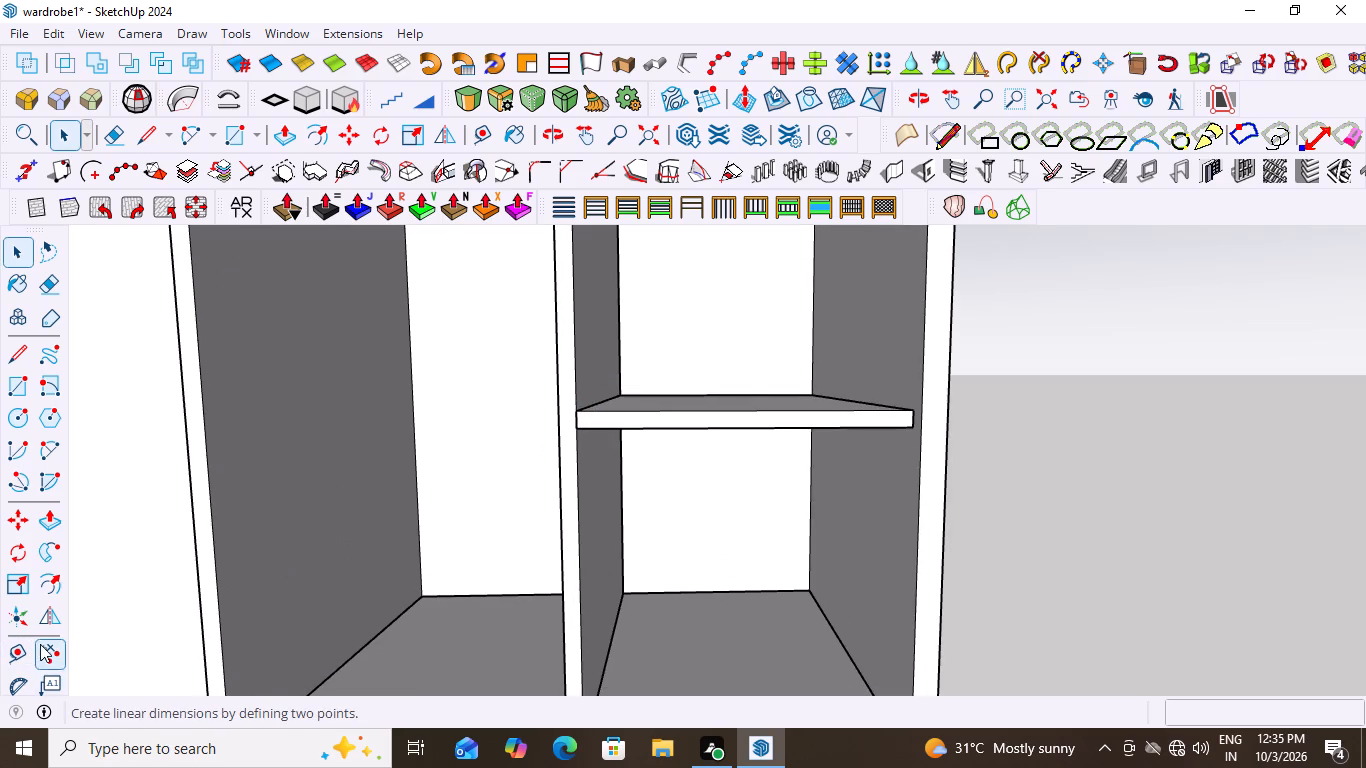
# Measure the clear height from the raised shelf's upper surface to the underside of the wardrobe's top panel, without placing a dimension.
pyautogui.click(44, 647)
pyautogui.scroll(-5, 636, 530)
pyautogui.scroll(3, 784, 451)
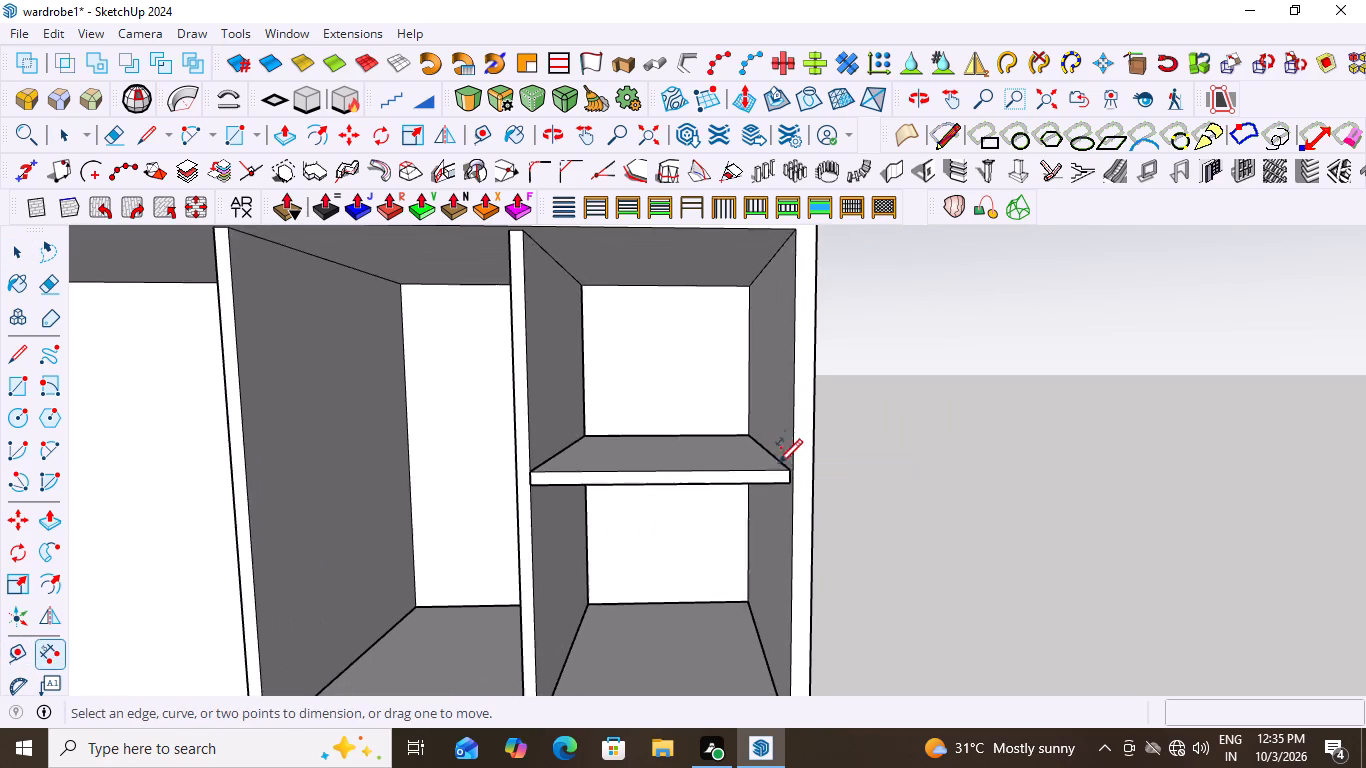
pyautogui.scroll(2, 774, 480)
pyautogui.click(791, 468)
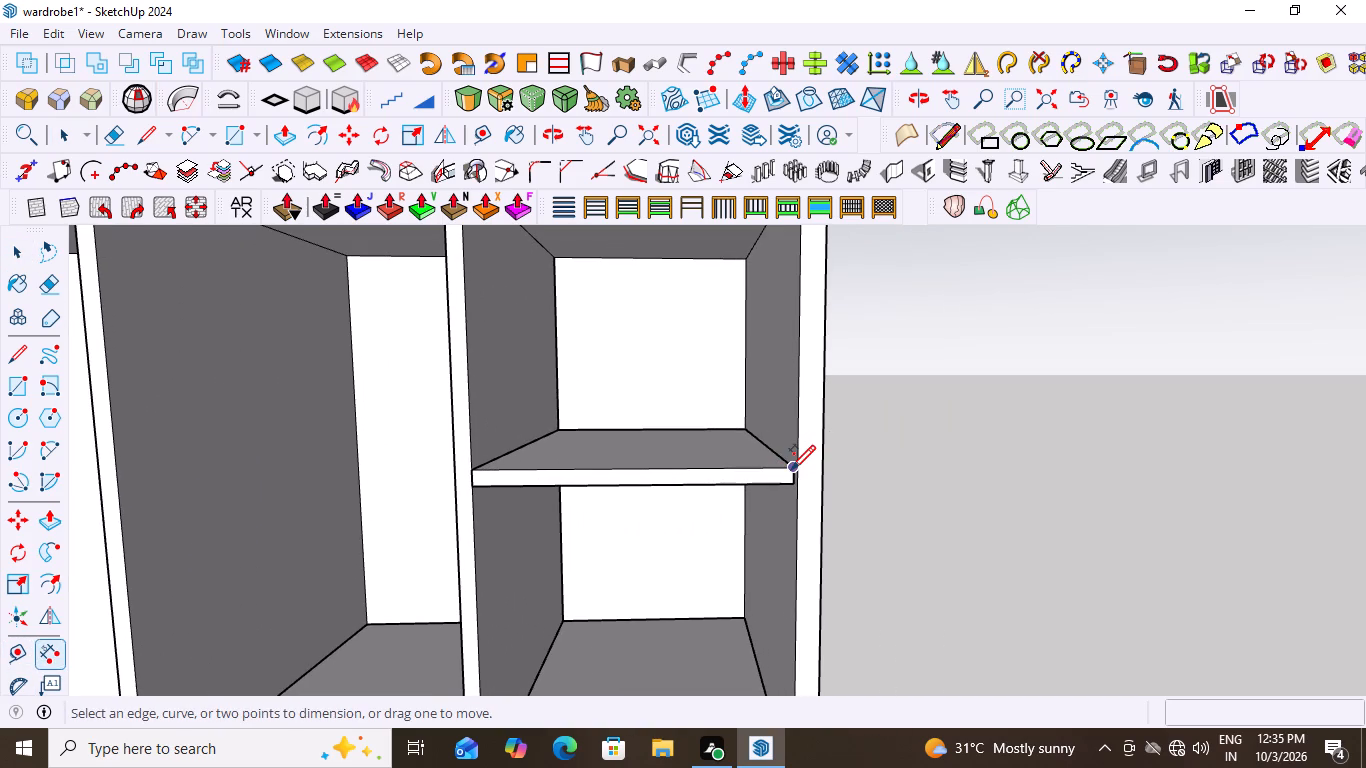
pyautogui.scroll(-4, 723, 520)
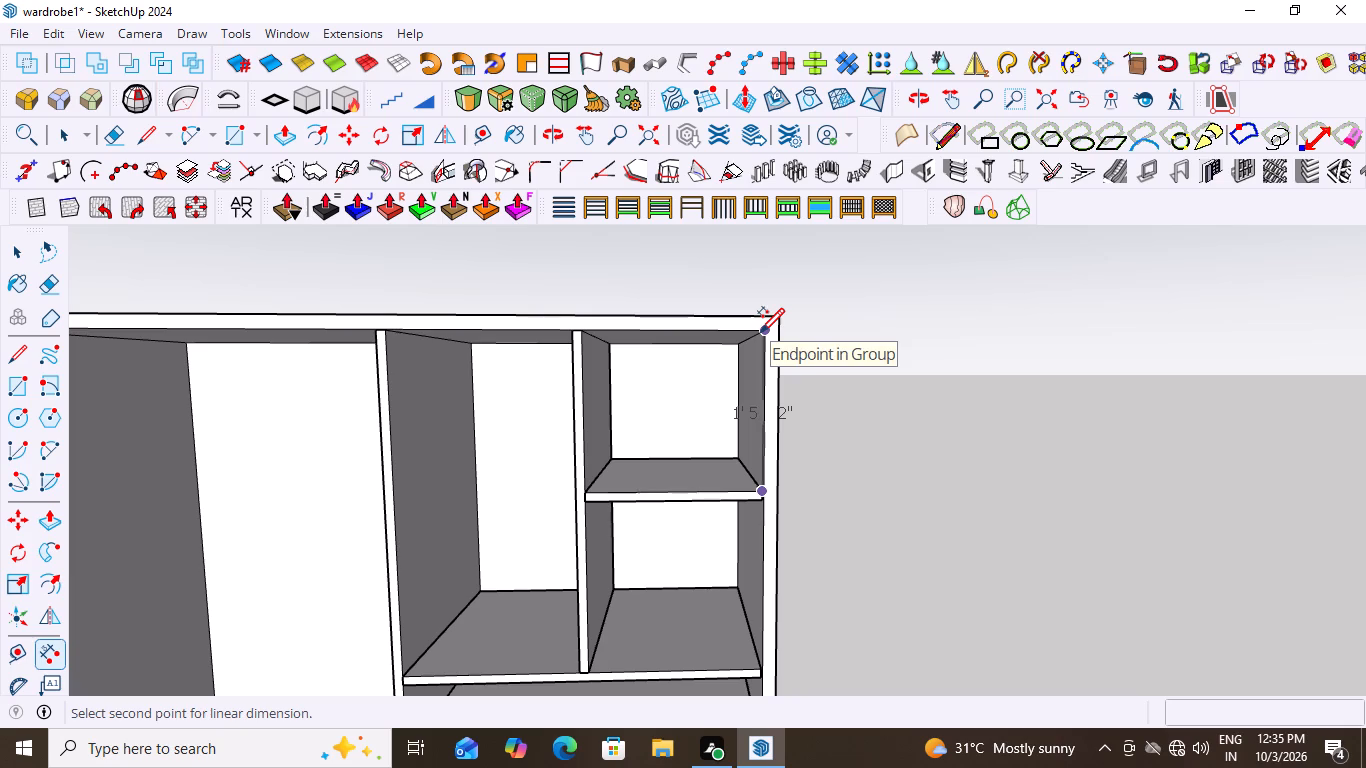
pyautogui.click(760, 331)
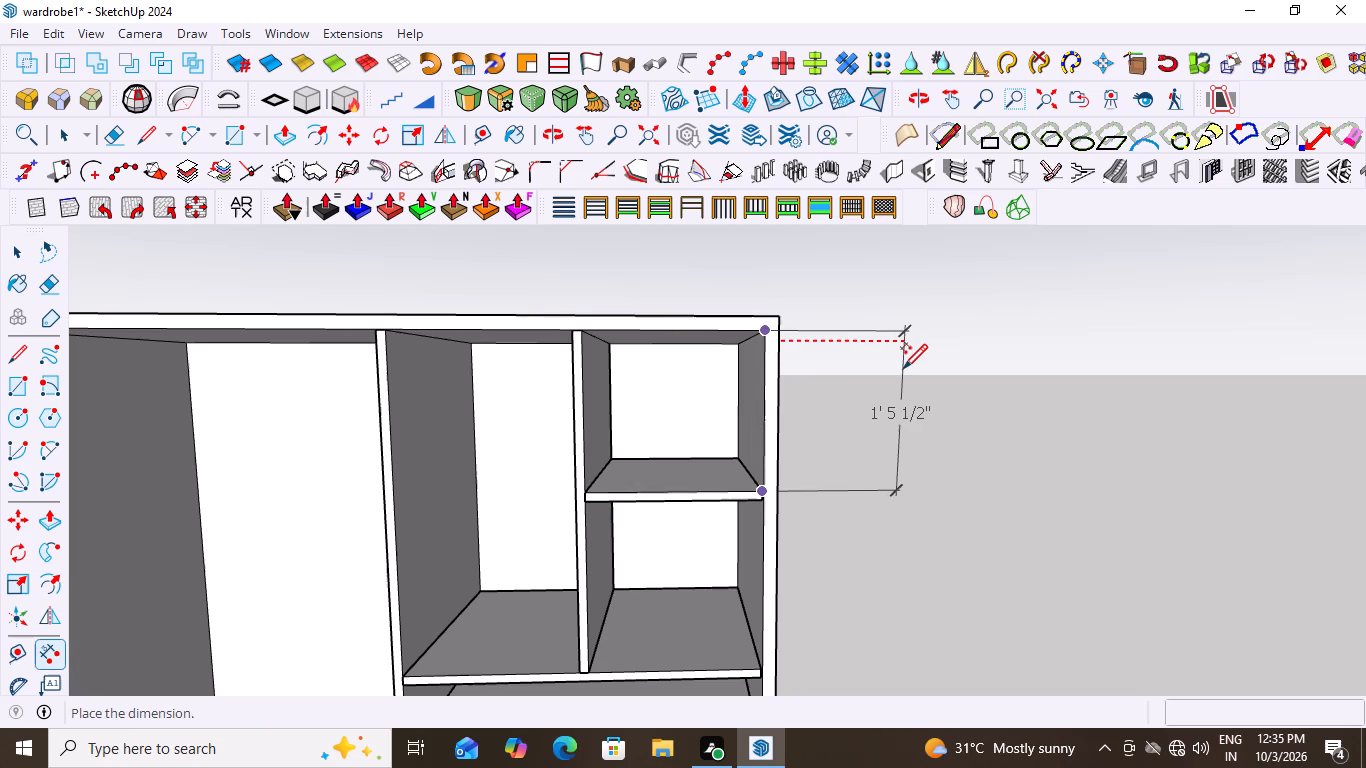
pyautogui.press('space')
# Measure the clear height from the top panel's underside down to the wide shelf below the divider, along the main partition, without placing a dimension.
pyautogui.scroll(-4, 889, 386)
pyautogui.scroll(-1, 849, 479)
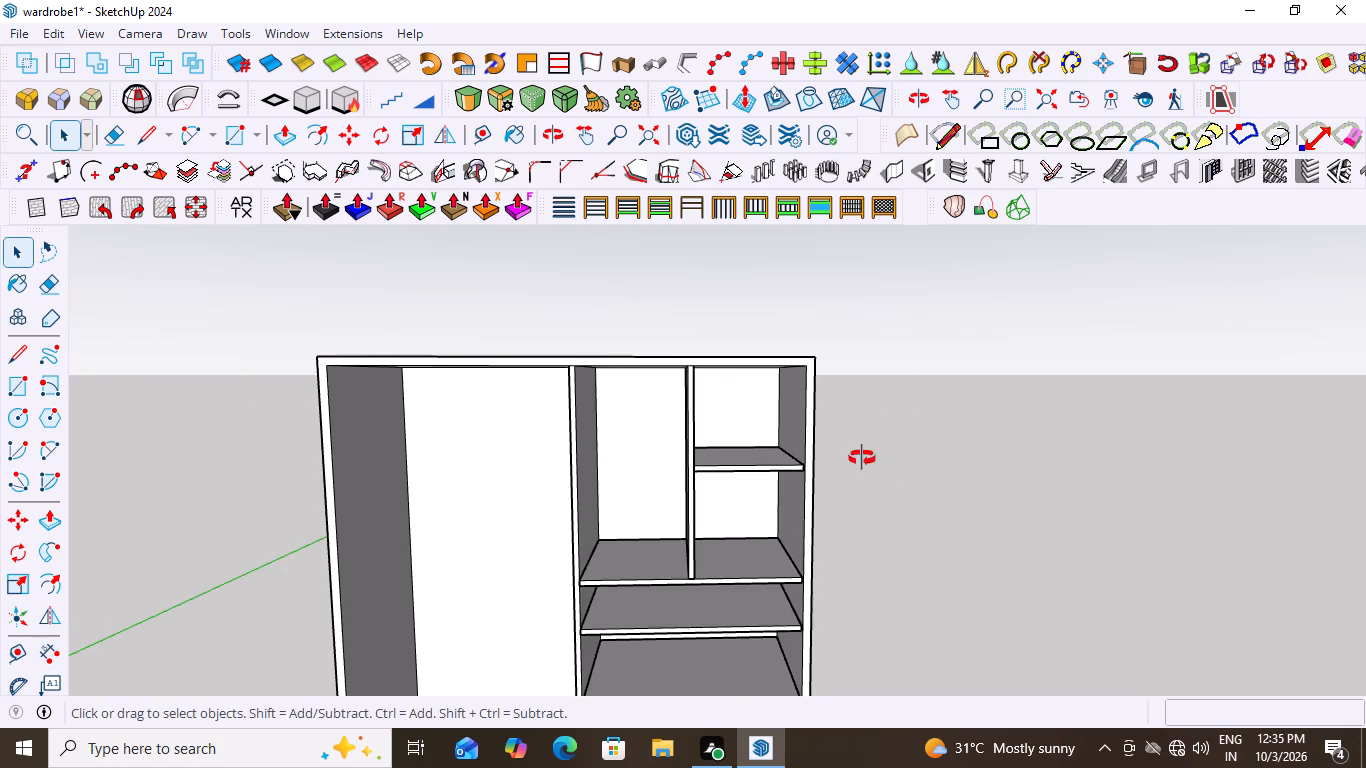
pyautogui.moveTo(862, 458); pyautogui.dragTo(857, 417, button='middle')
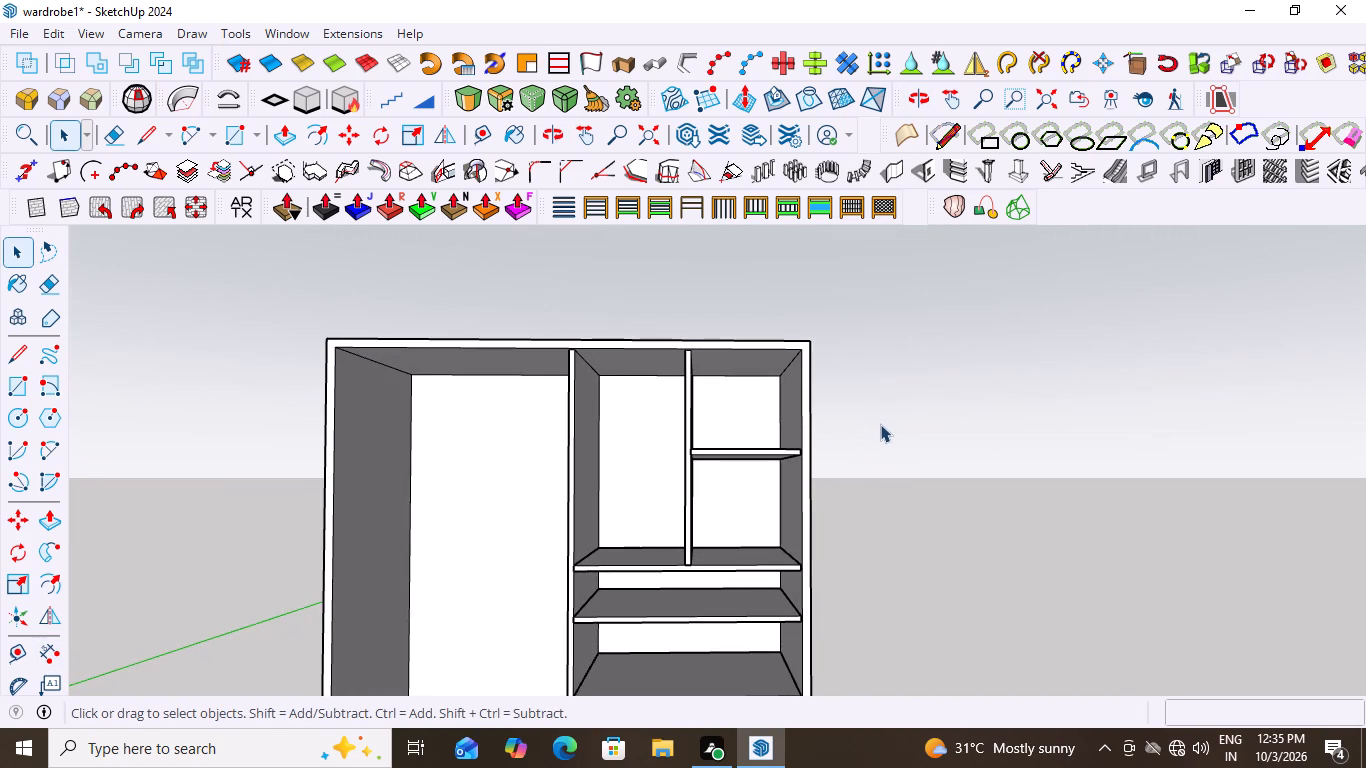
pyautogui.scroll(2, 680, 378)
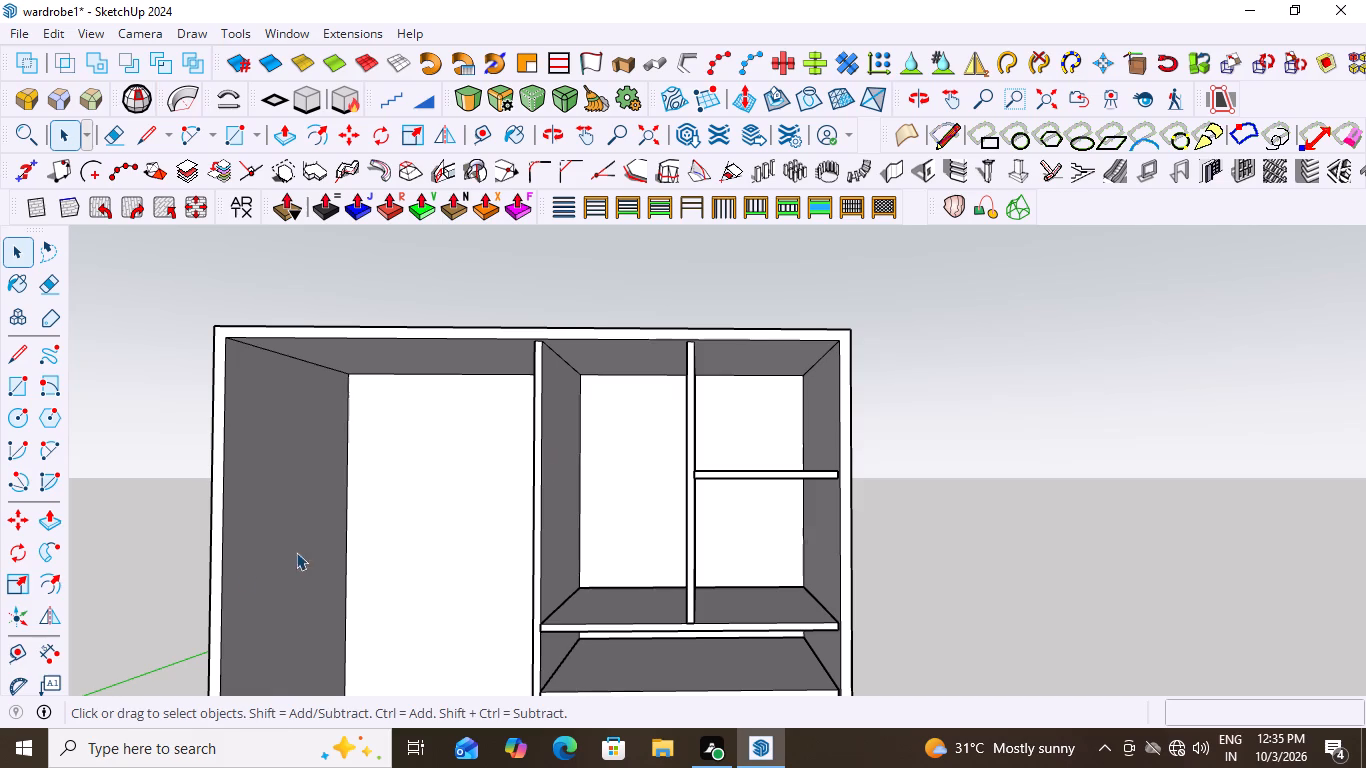
pyautogui.click(45, 649)
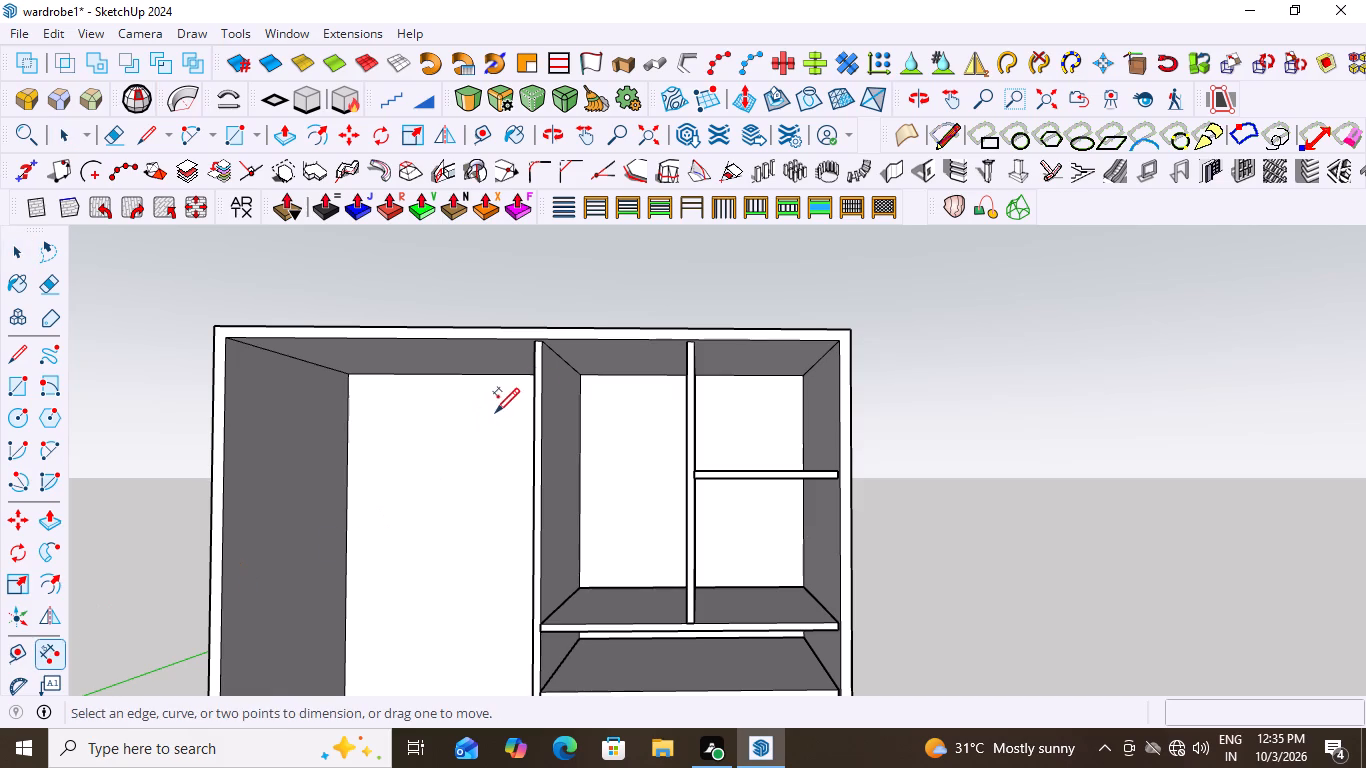
pyautogui.click(542, 340)
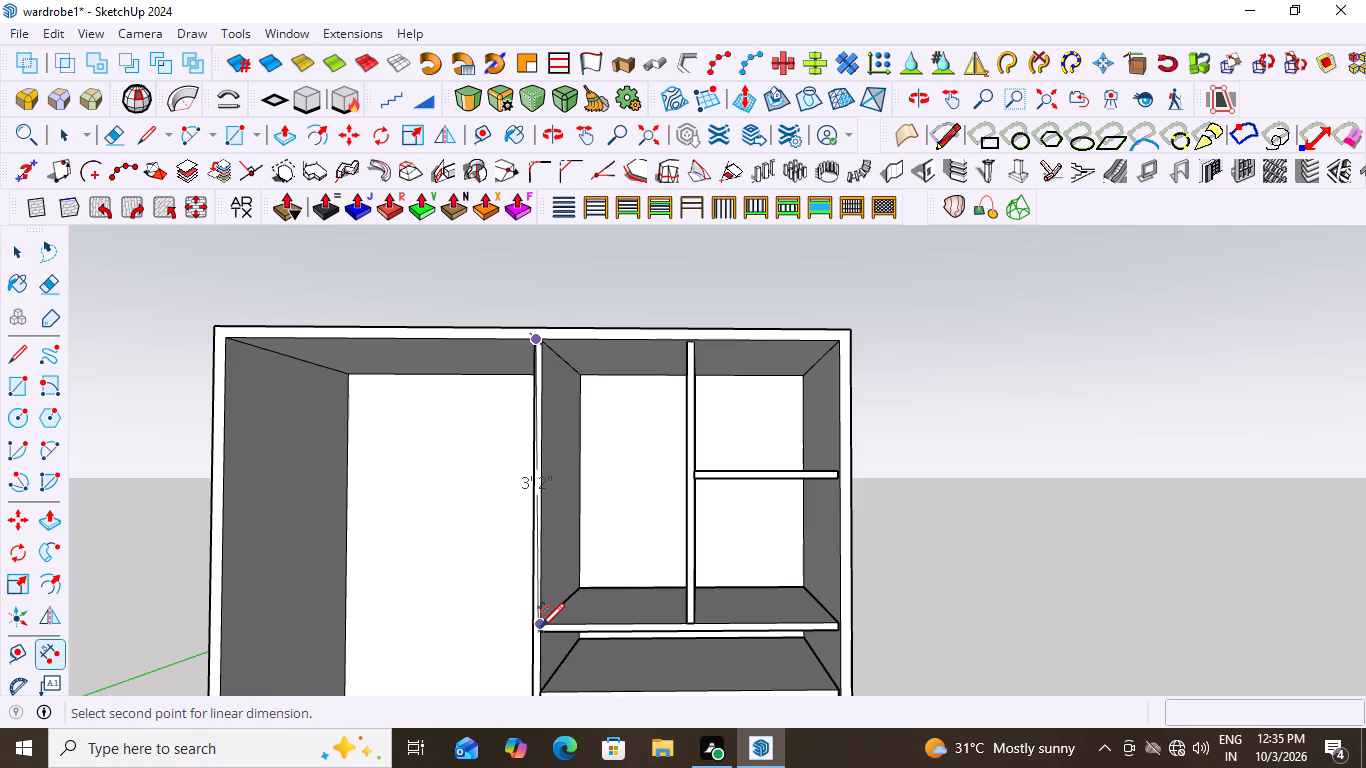
pyautogui.click(540, 626)
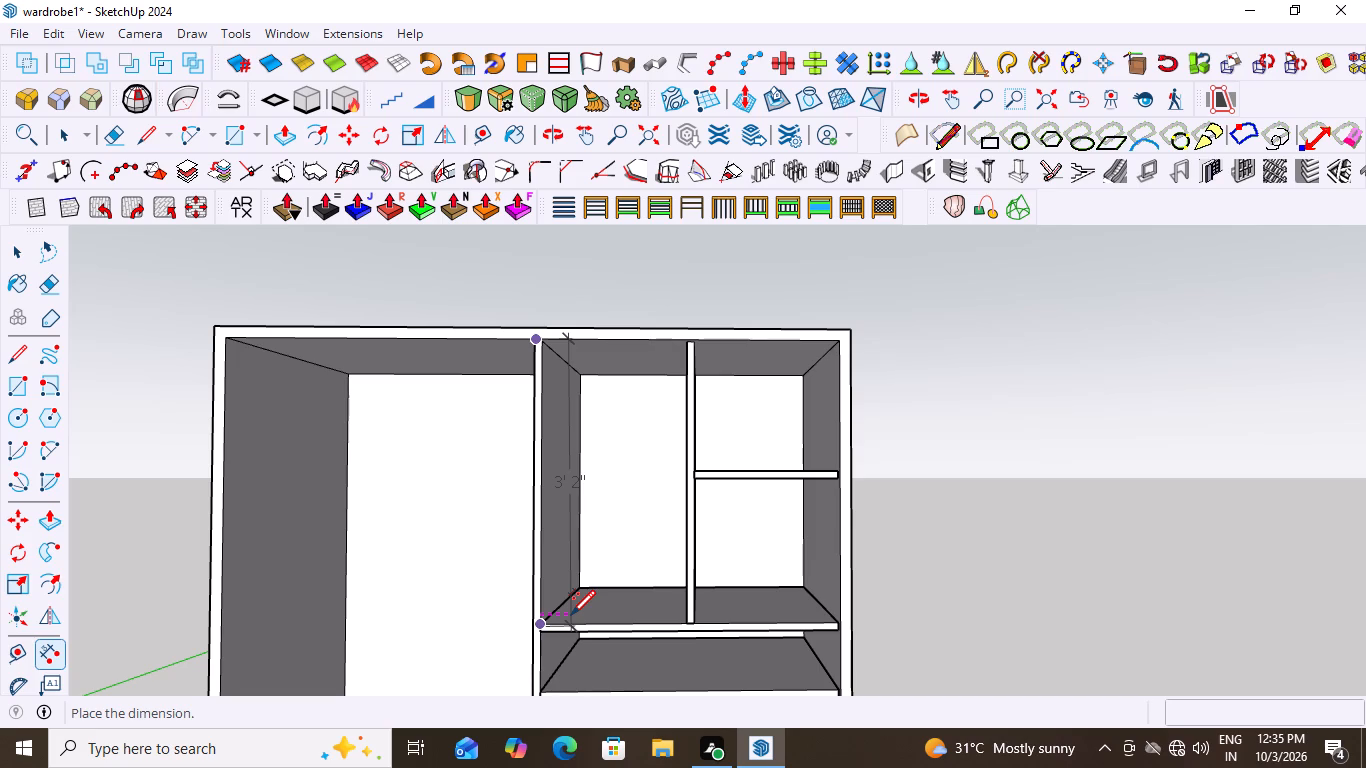
pyautogui.press('space')
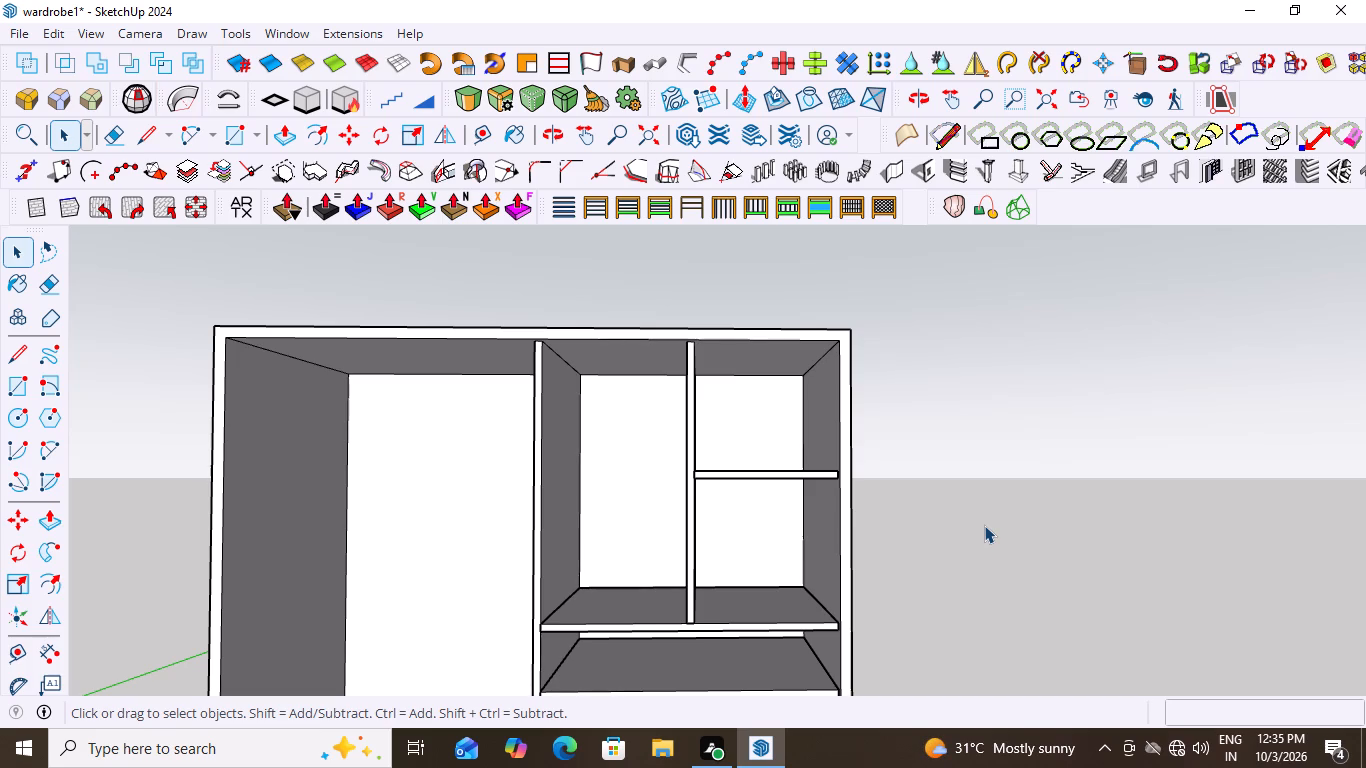
# Measure the vertical distance from the underside of the wide shelf below the divider to the raised shelf's underside, without placing a dimension.
pyautogui.click(52, 652)
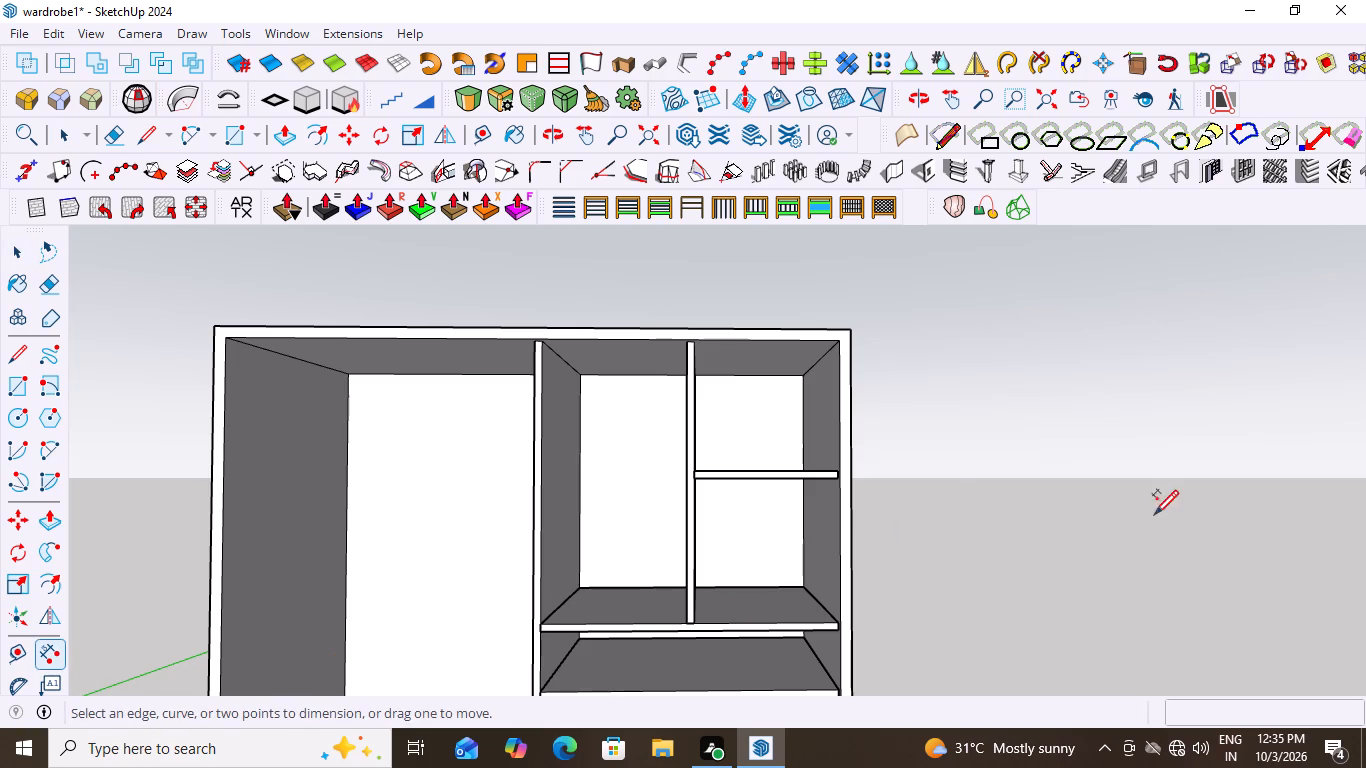
pyautogui.click(838, 635)
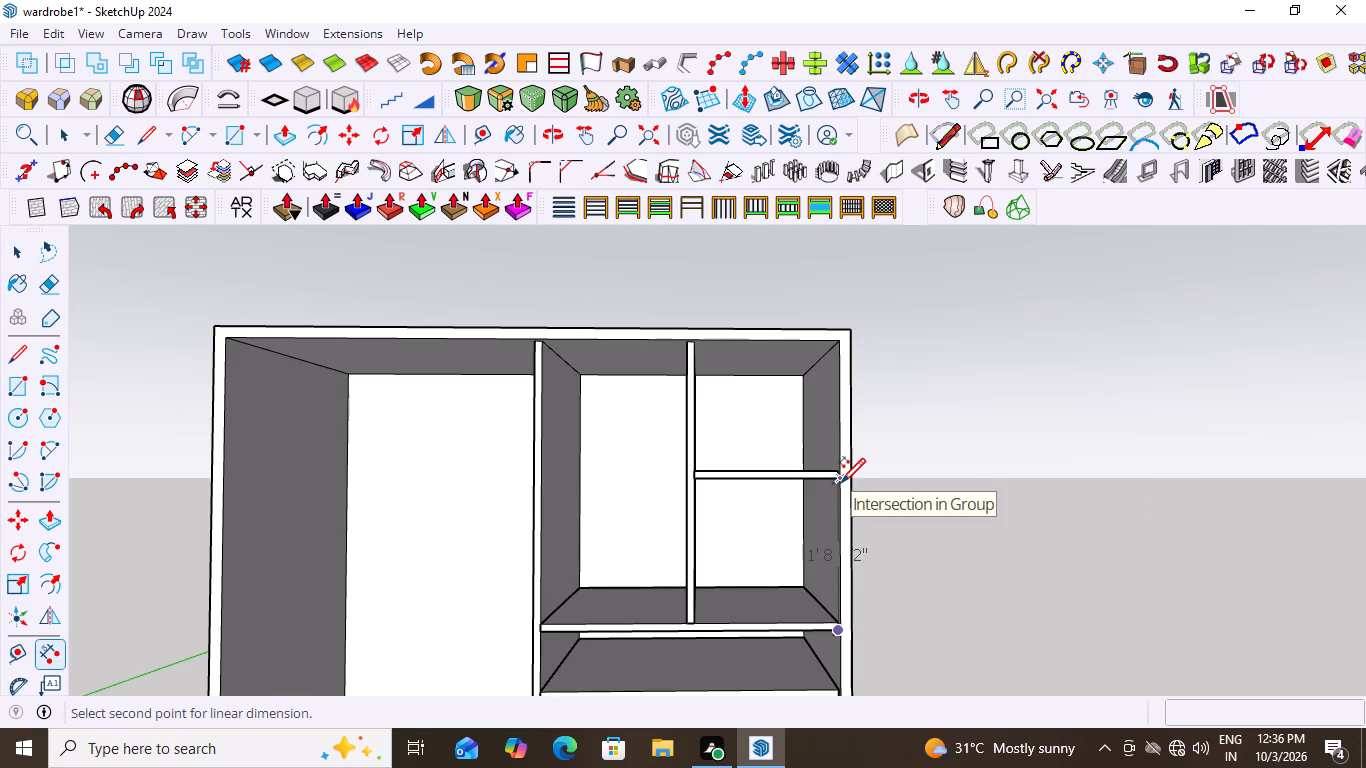
pyautogui.click(841, 481)
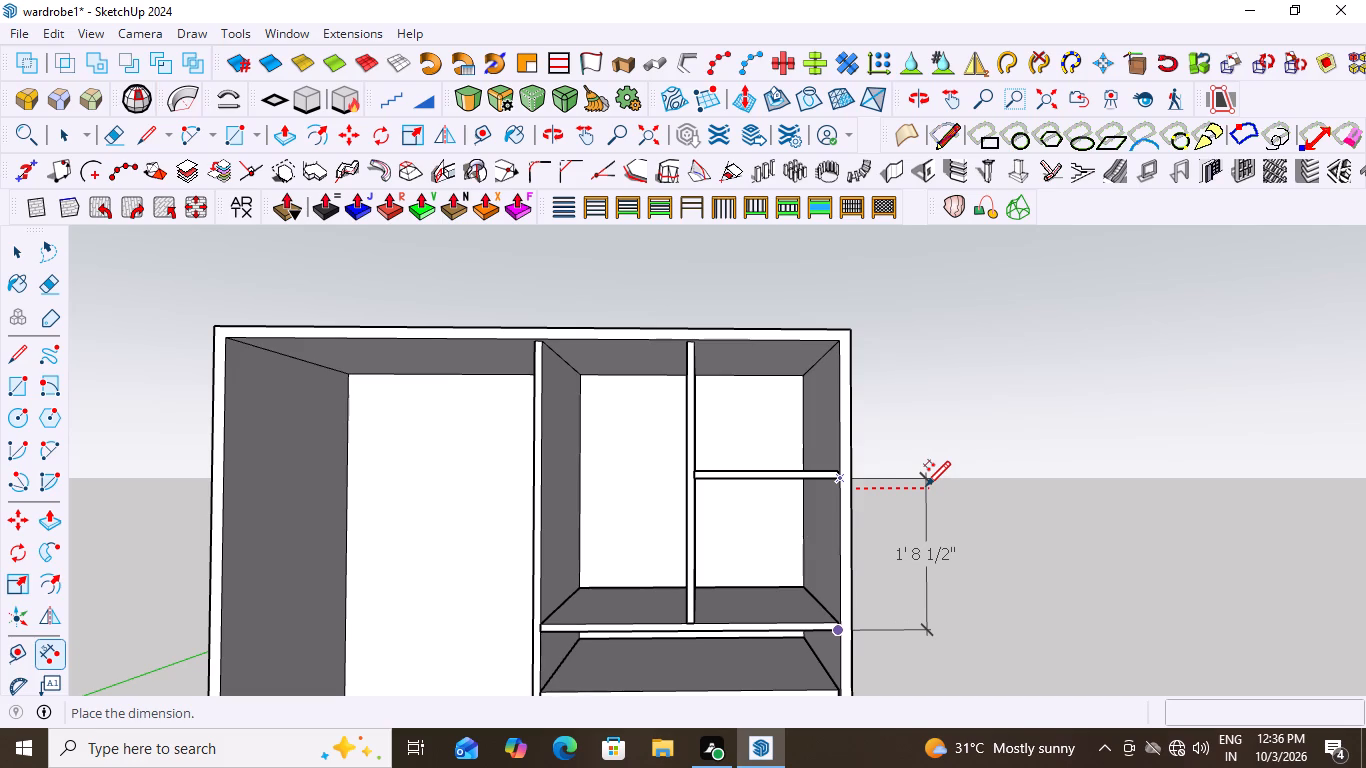
pyautogui.press('space')
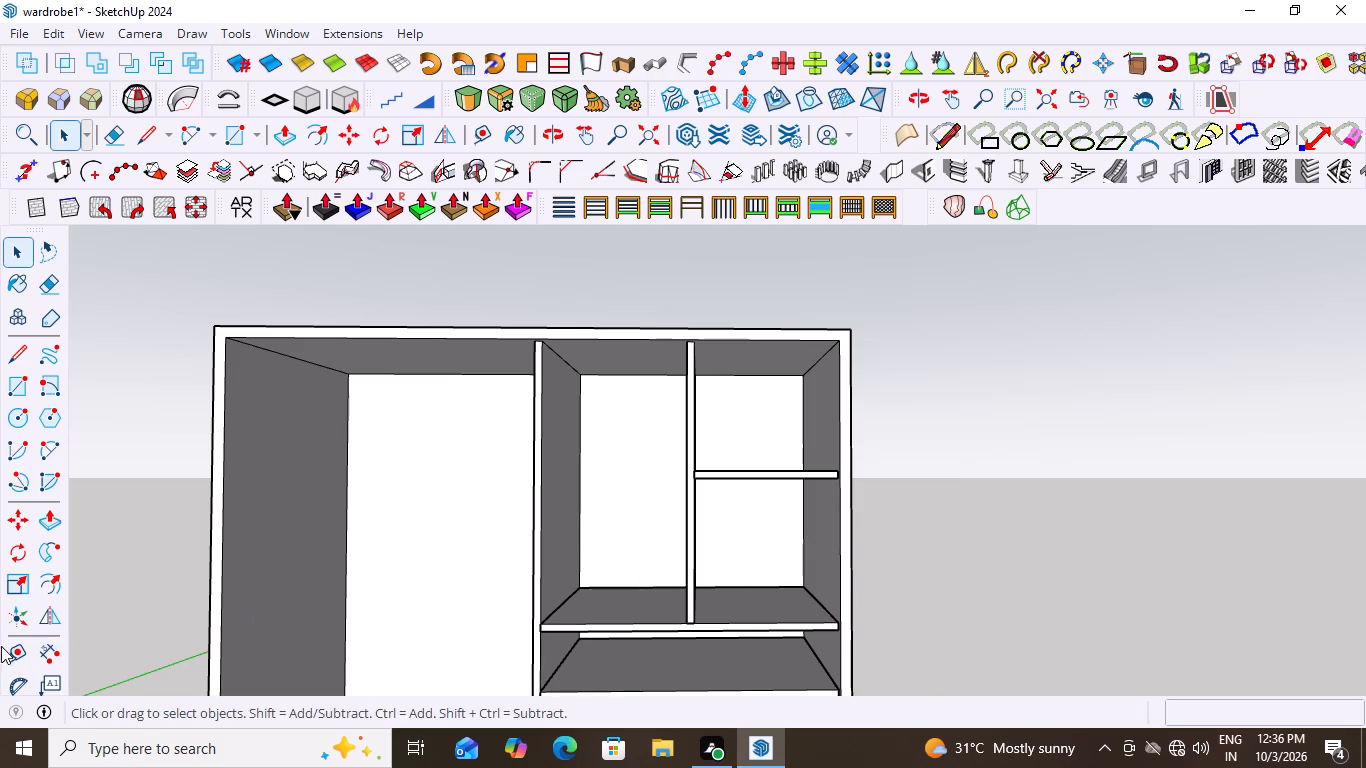
# Measure the vertical distance from the raised shelf's underside to the underside of the wardrobe's top panel, without placing a dimension.
pyautogui.click(42, 646)
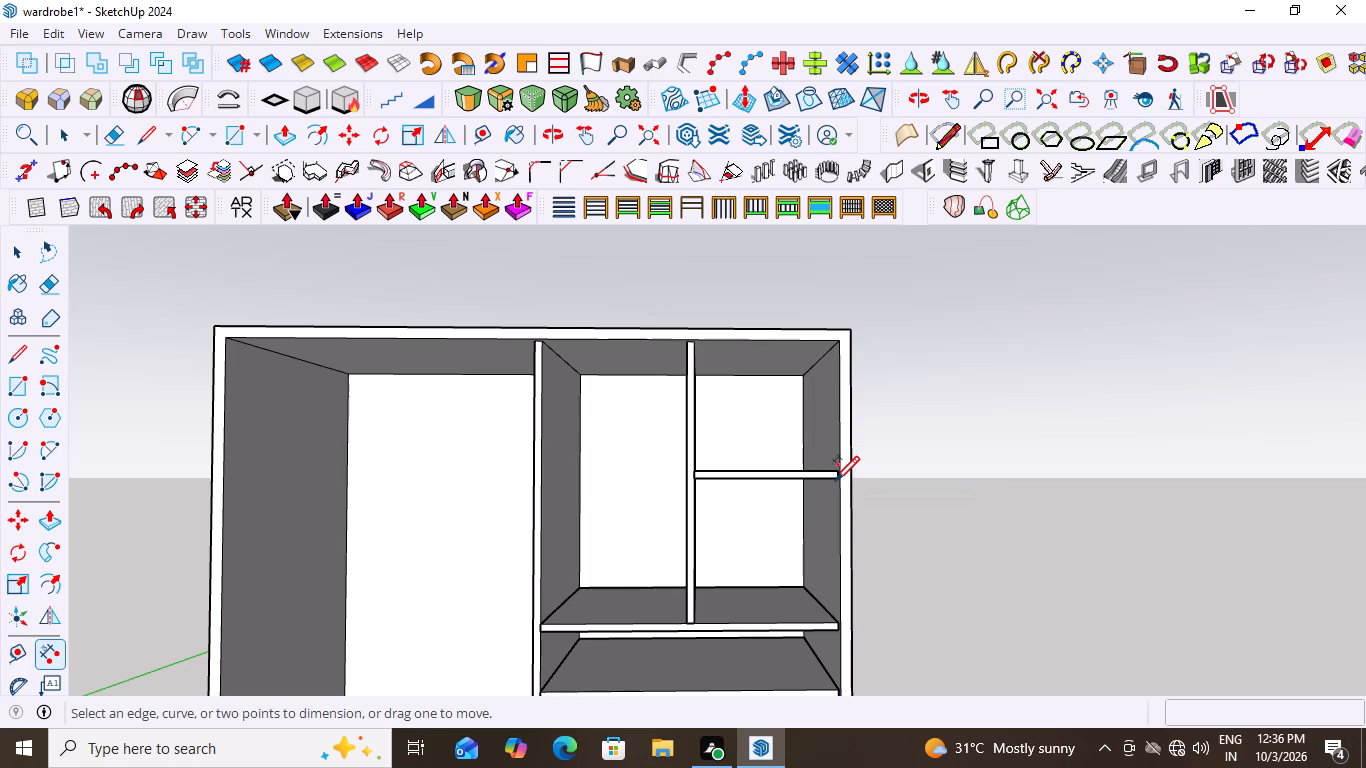
pyautogui.scroll(7, 834, 492)
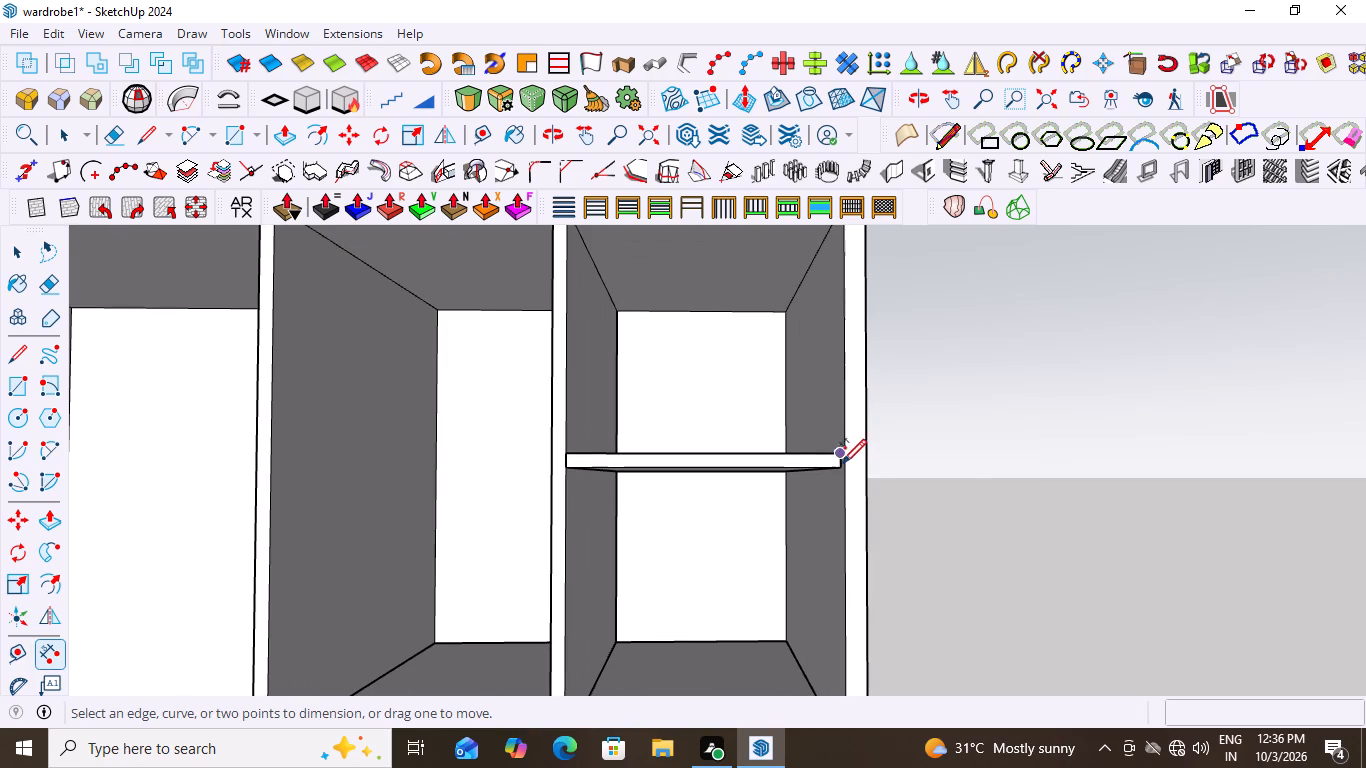
pyautogui.click(841, 467)
pyautogui.scroll(-5, 761, 523)
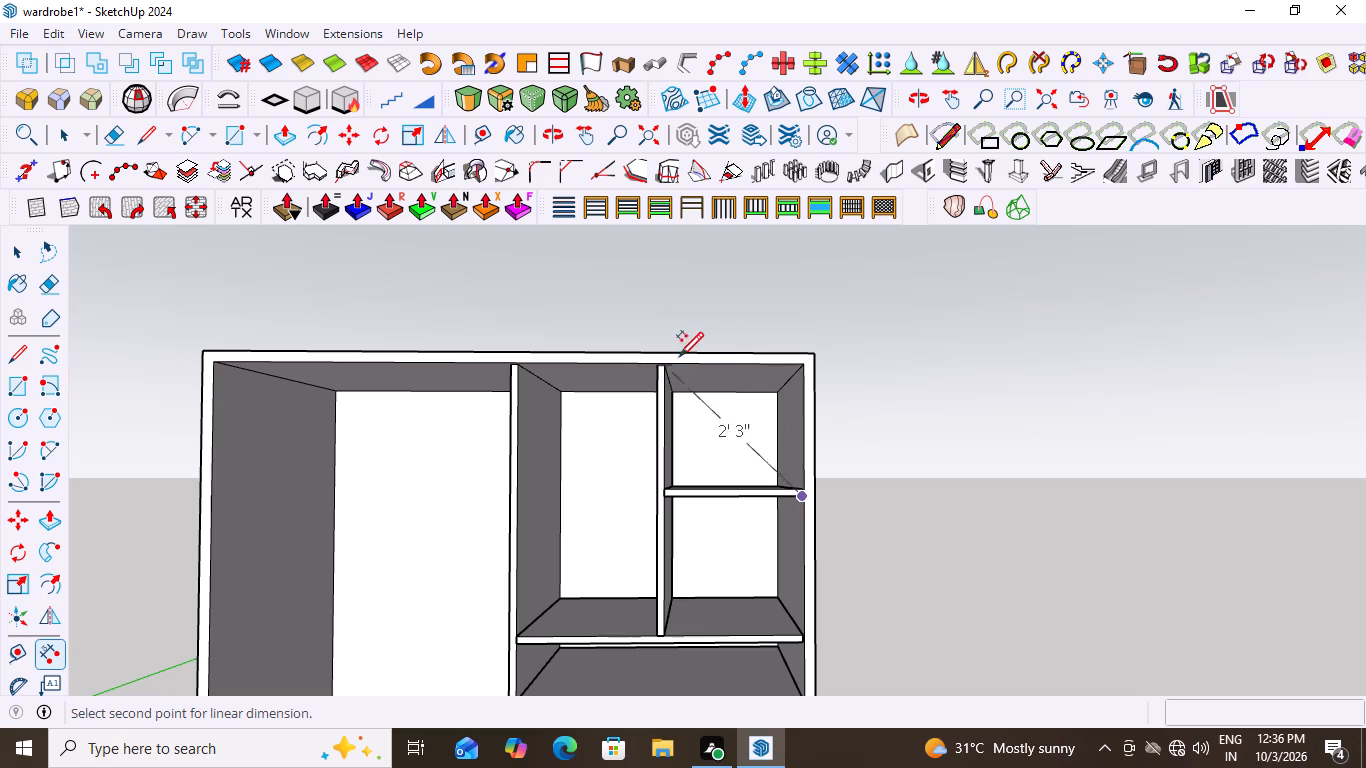
pyautogui.click(798, 367)
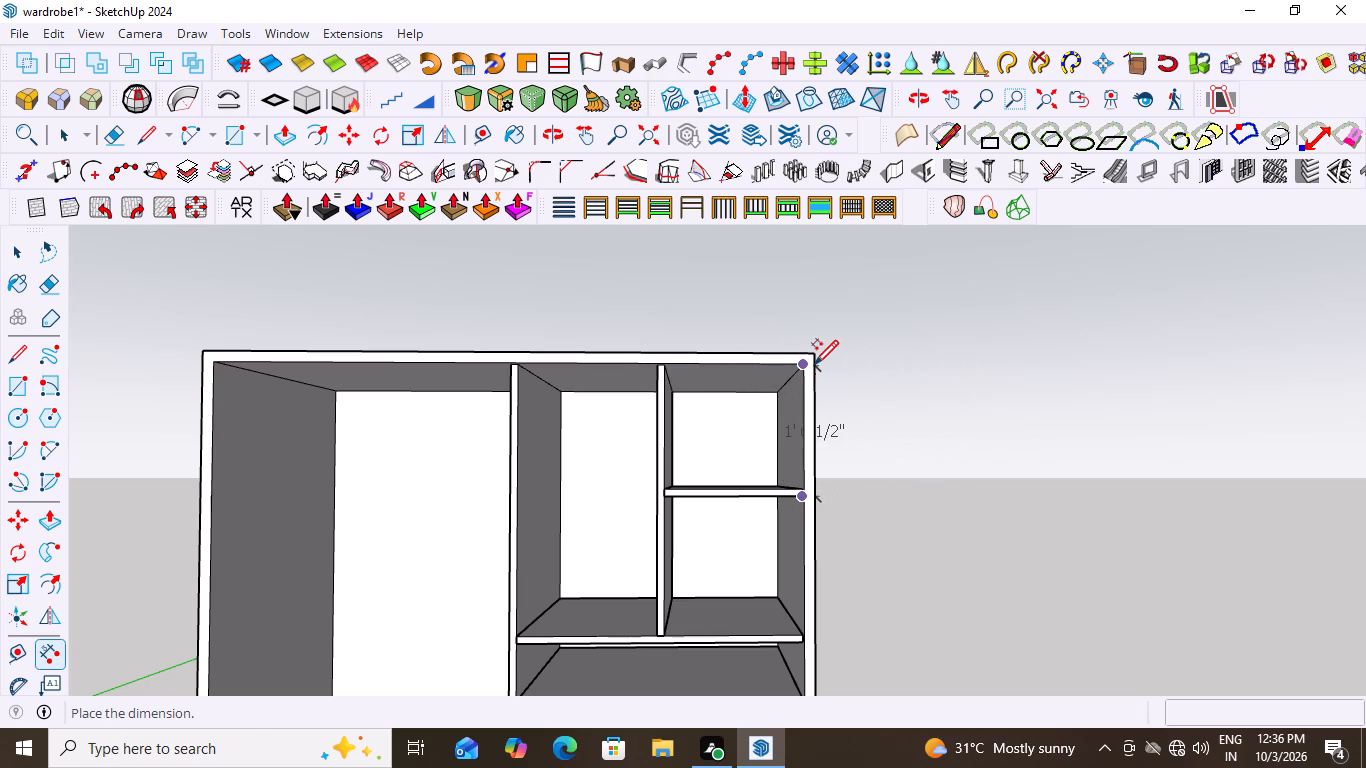
pyautogui.press('space')
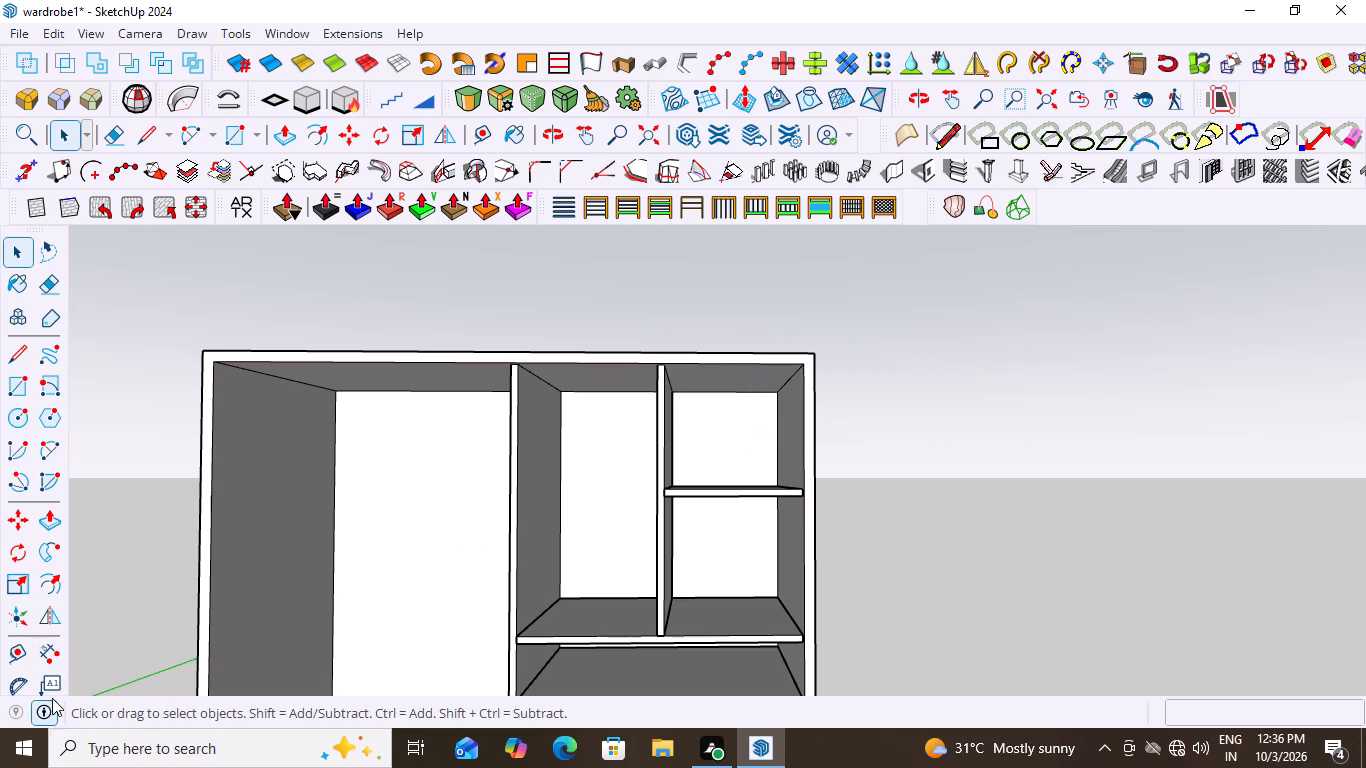
# Measure the vertical distance from the raised shelf's underside to the wardrobe's outer top corner, without placing a dimension.
pyautogui.click(51, 649)
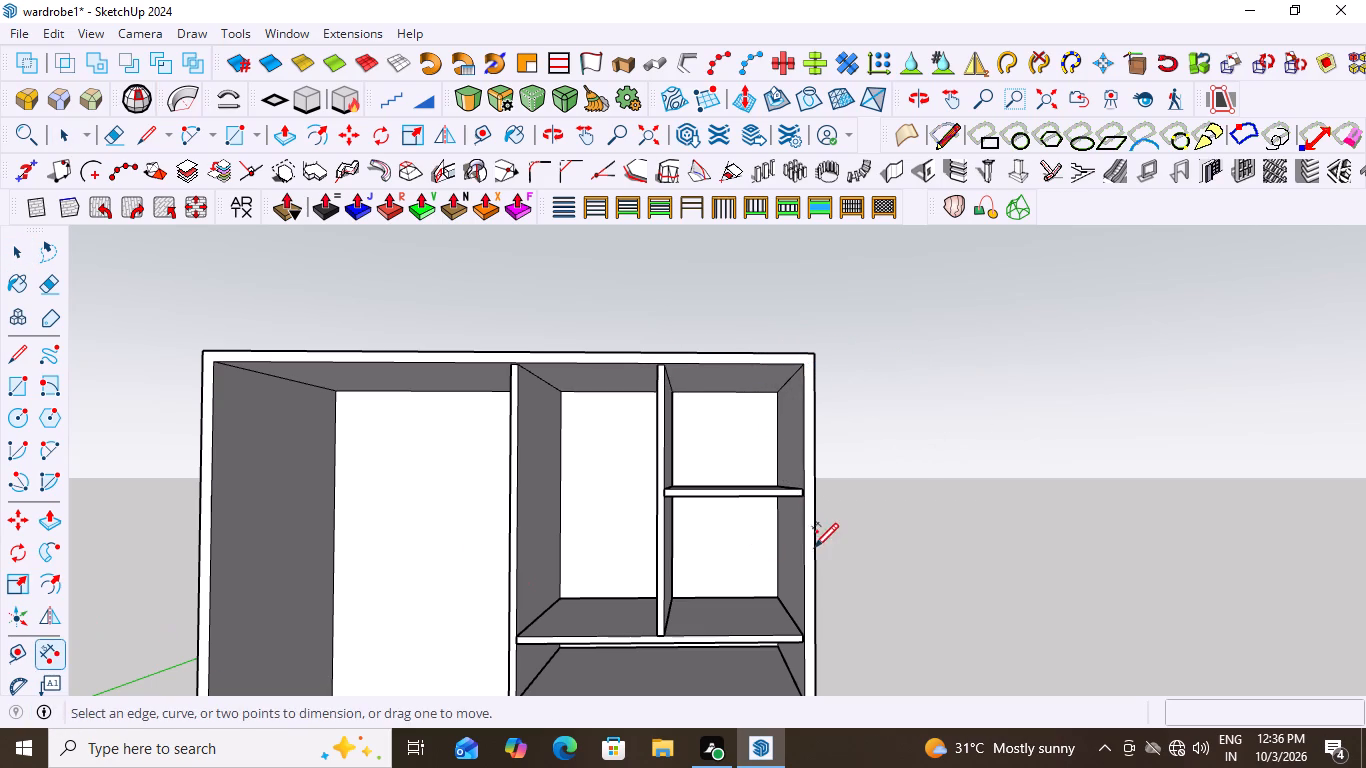
pyautogui.scroll(5, 802, 500)
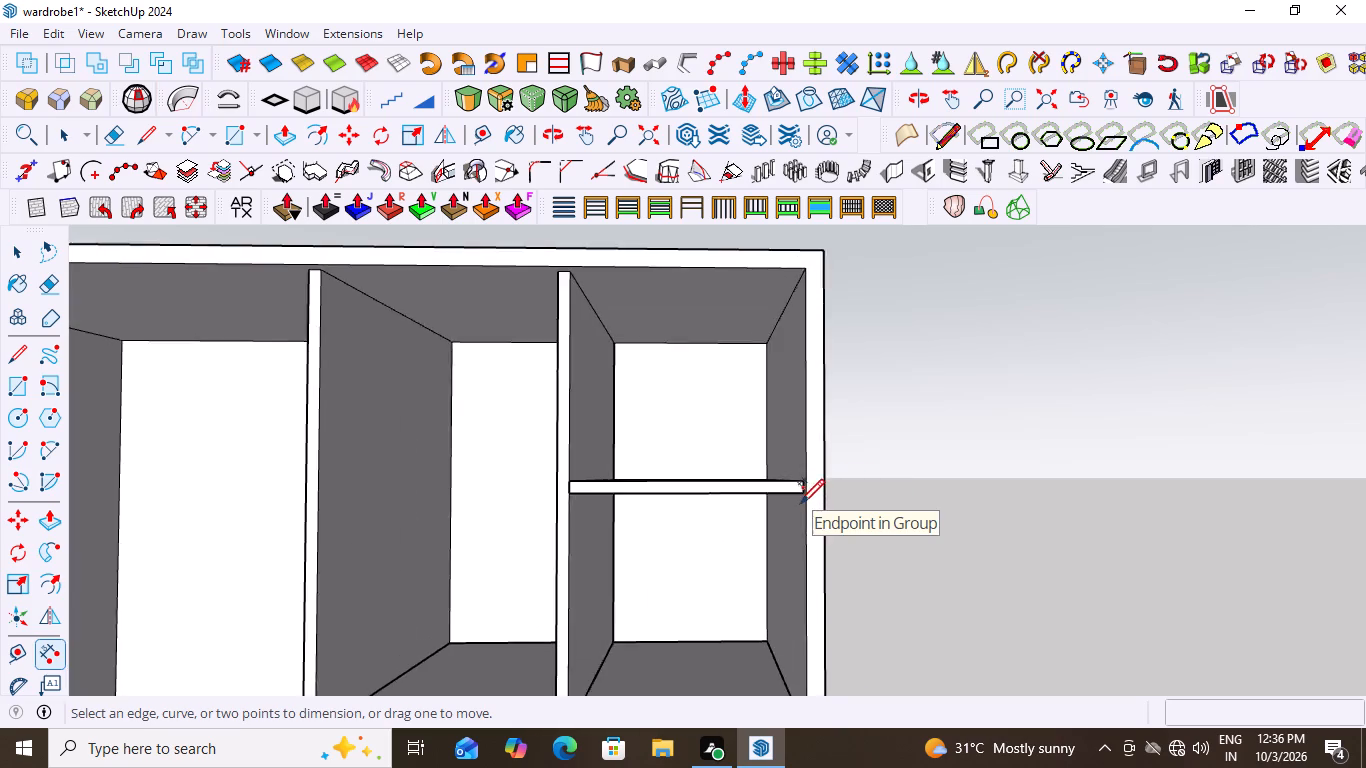
pyautogui.scroll(5, 800, 502)
pyautogui.click(803, 487)
pyautogui.scroll(-7, 759, 561)
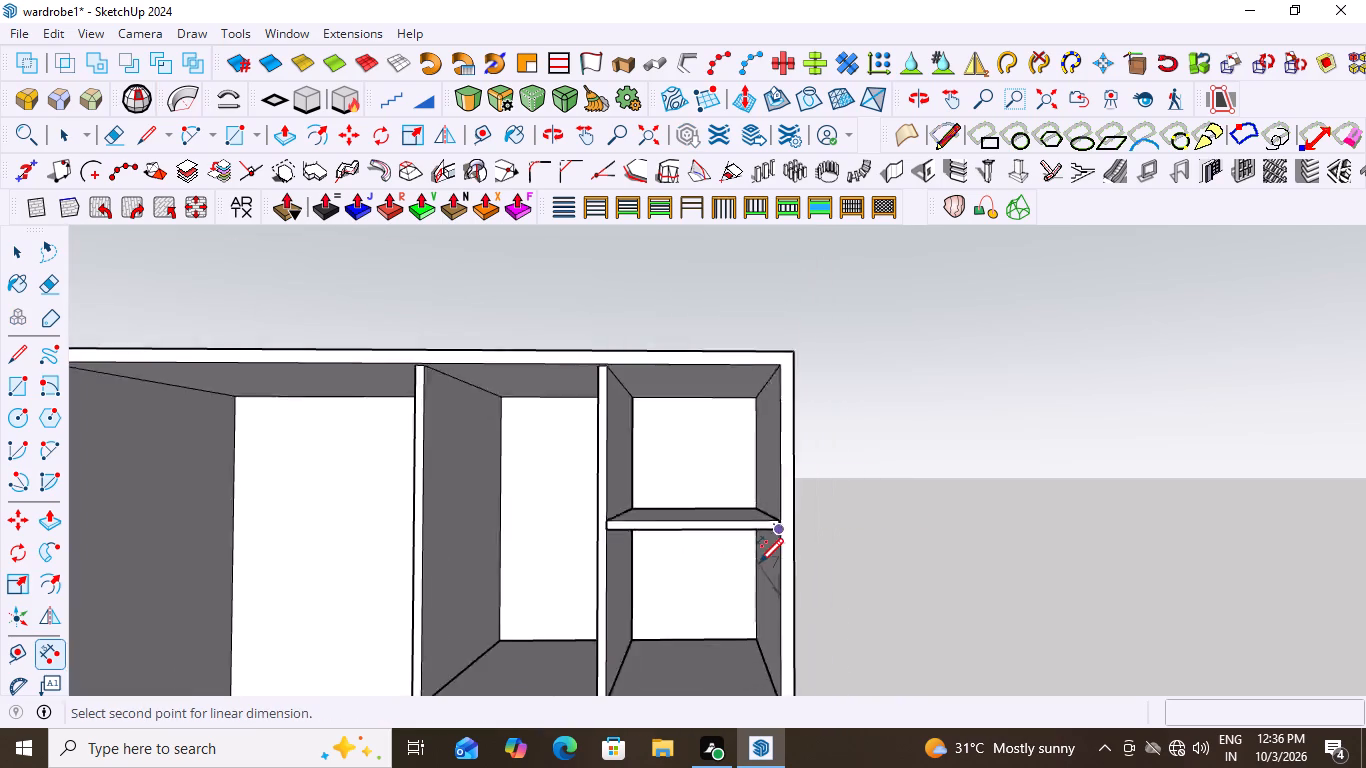
pyautogui.scroll(-1, 759, 561)
pyautogui.click(786, 395)
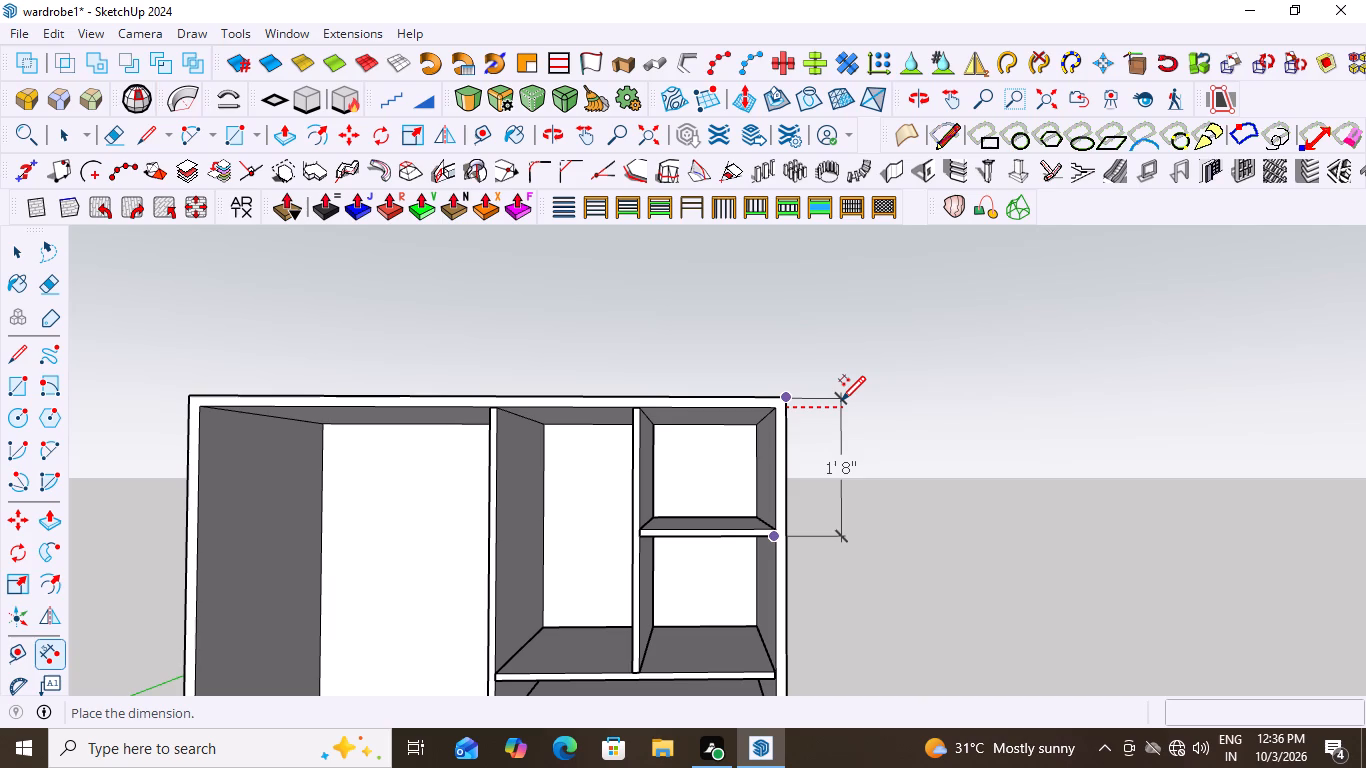
pyautogui.press('space')
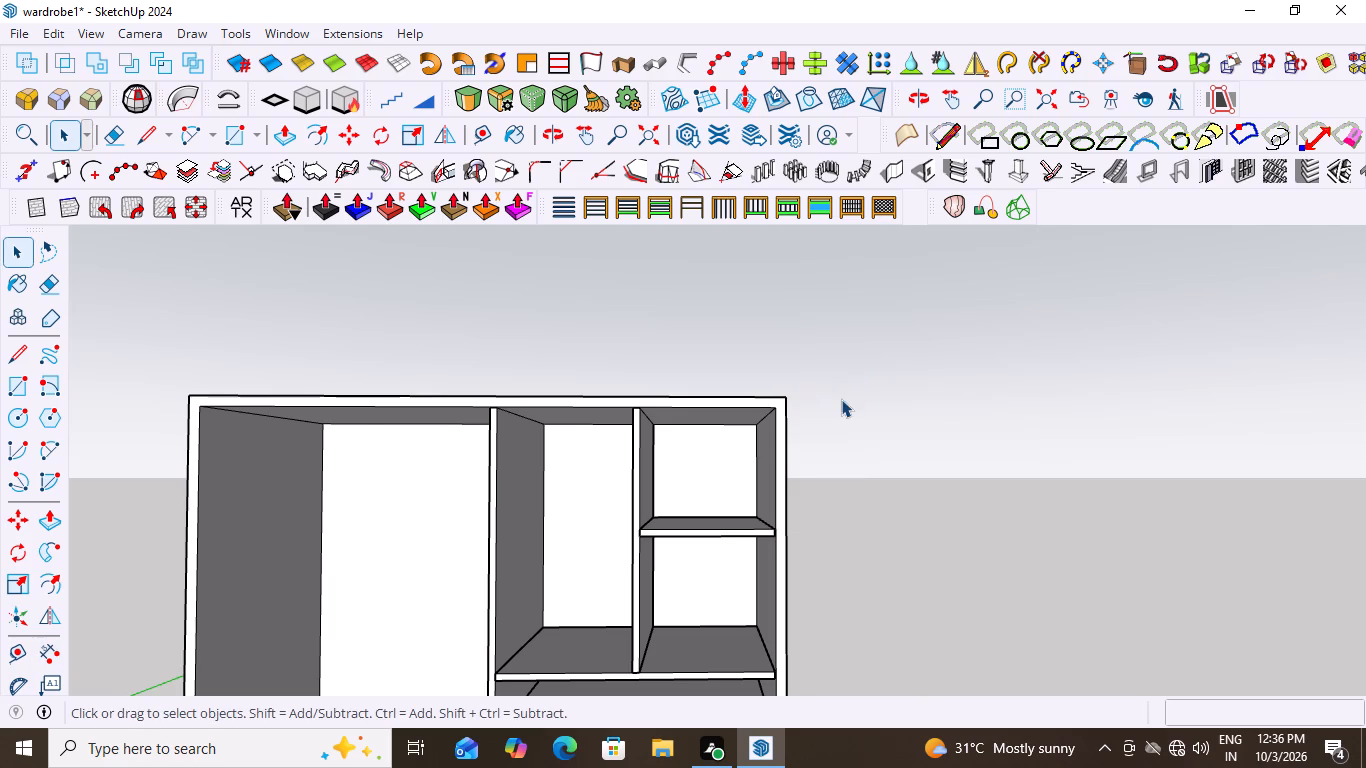
# Measure the clear height from the lowest shelf's underside to the bottom panel's upper surface, without placing a dimension.
pyautogui.scroll(-9, 845, 398)
pyautogui.scroll(-1, 792, 590)
pyautogui.moveTo(774, 574); pyautogui.dragTo(761, 452, button='middle')
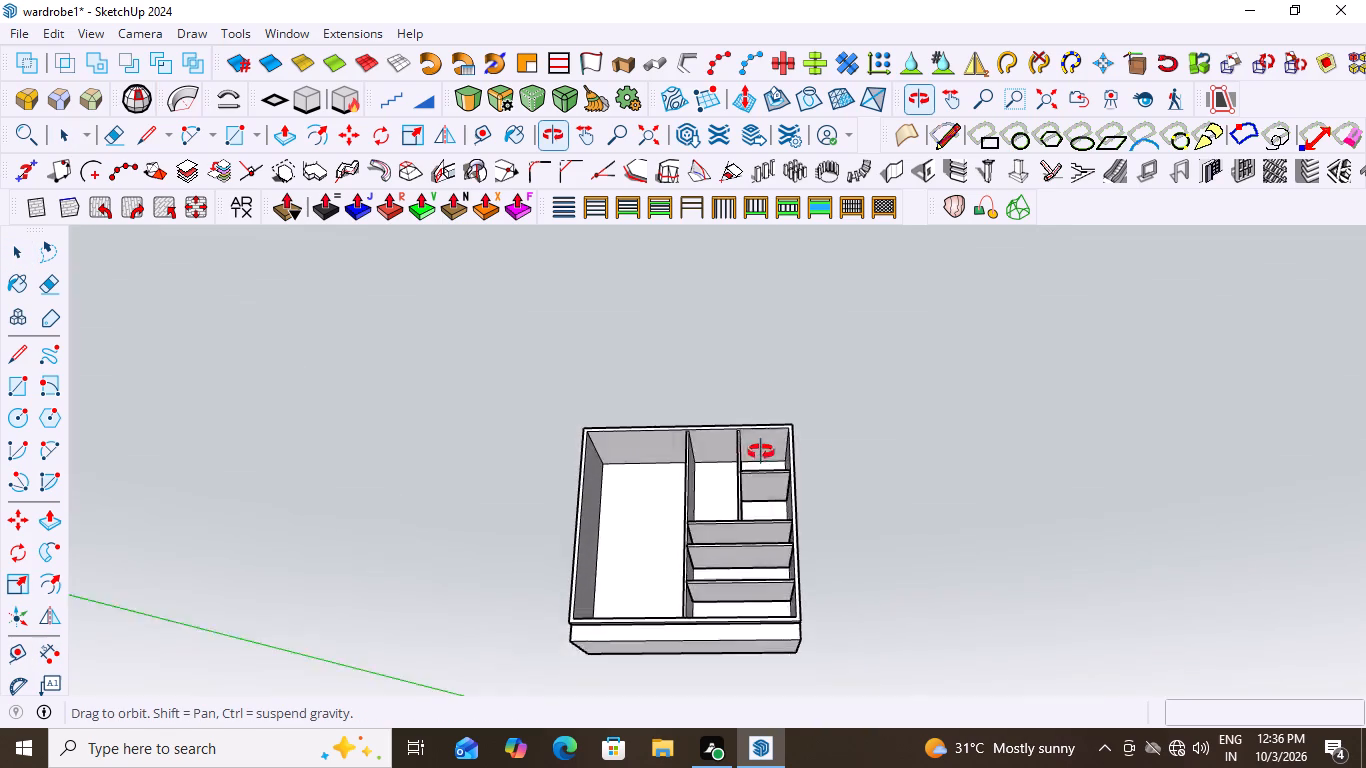
pyautogui.moveTo(761, 452); pyautogui.dragTo(783, 585, button='middle')
pyautogui.scroll(5, 768, 638)
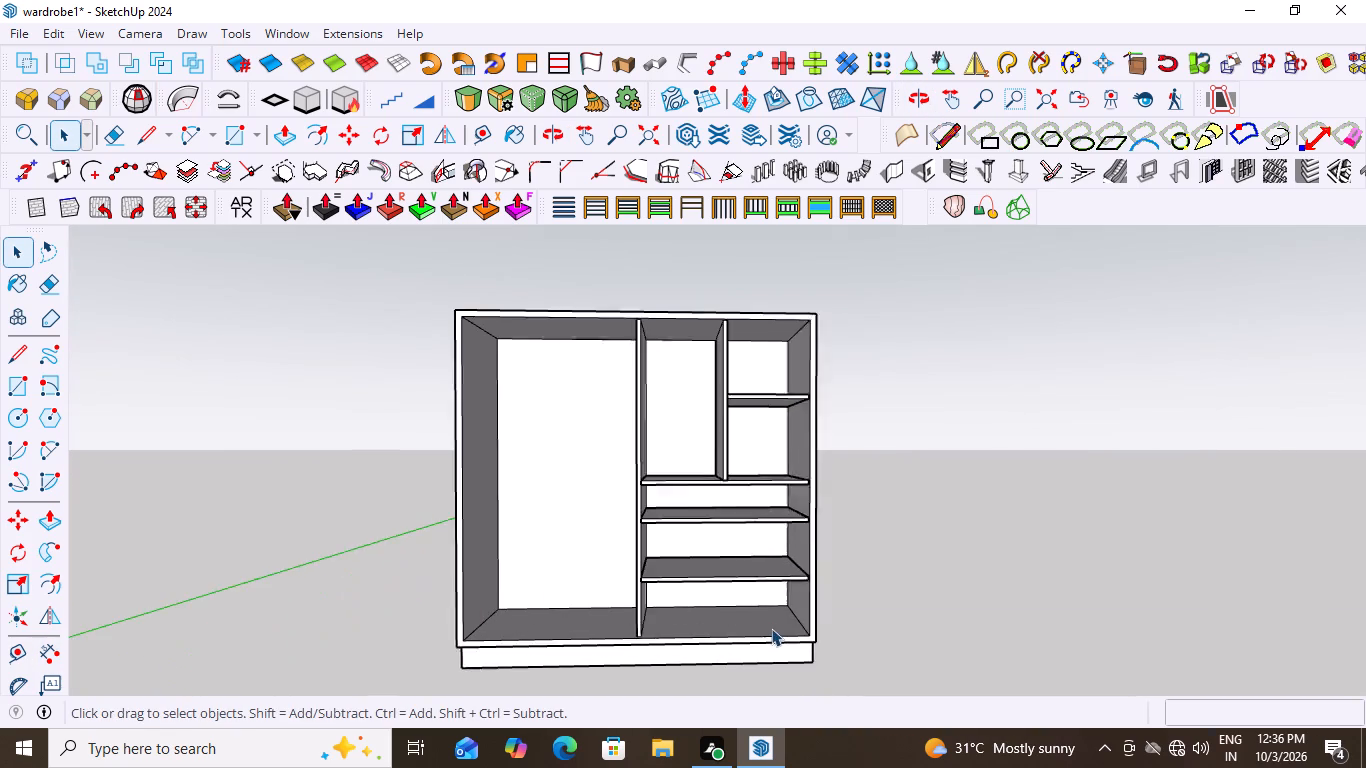
pyautogui.scroll(2, 771, 628)
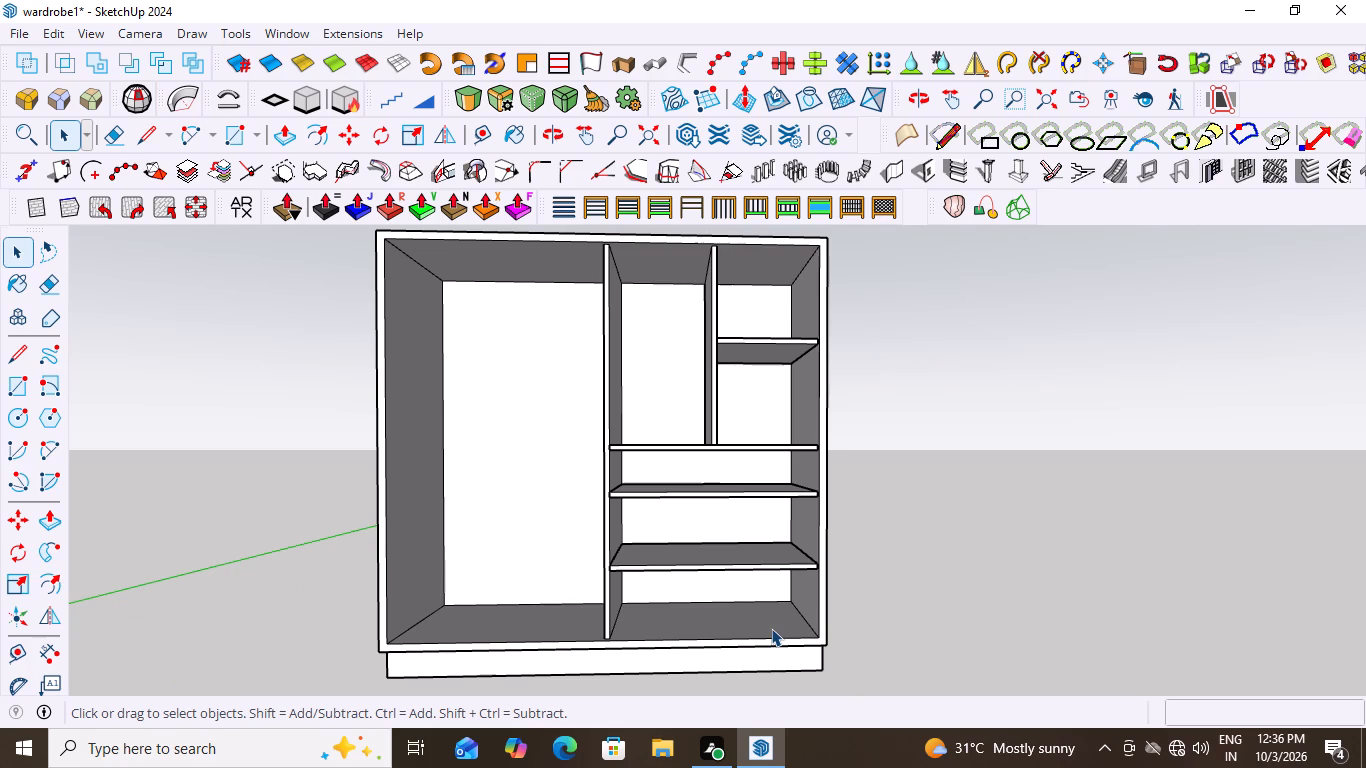
pyautogui.click(47, 650)
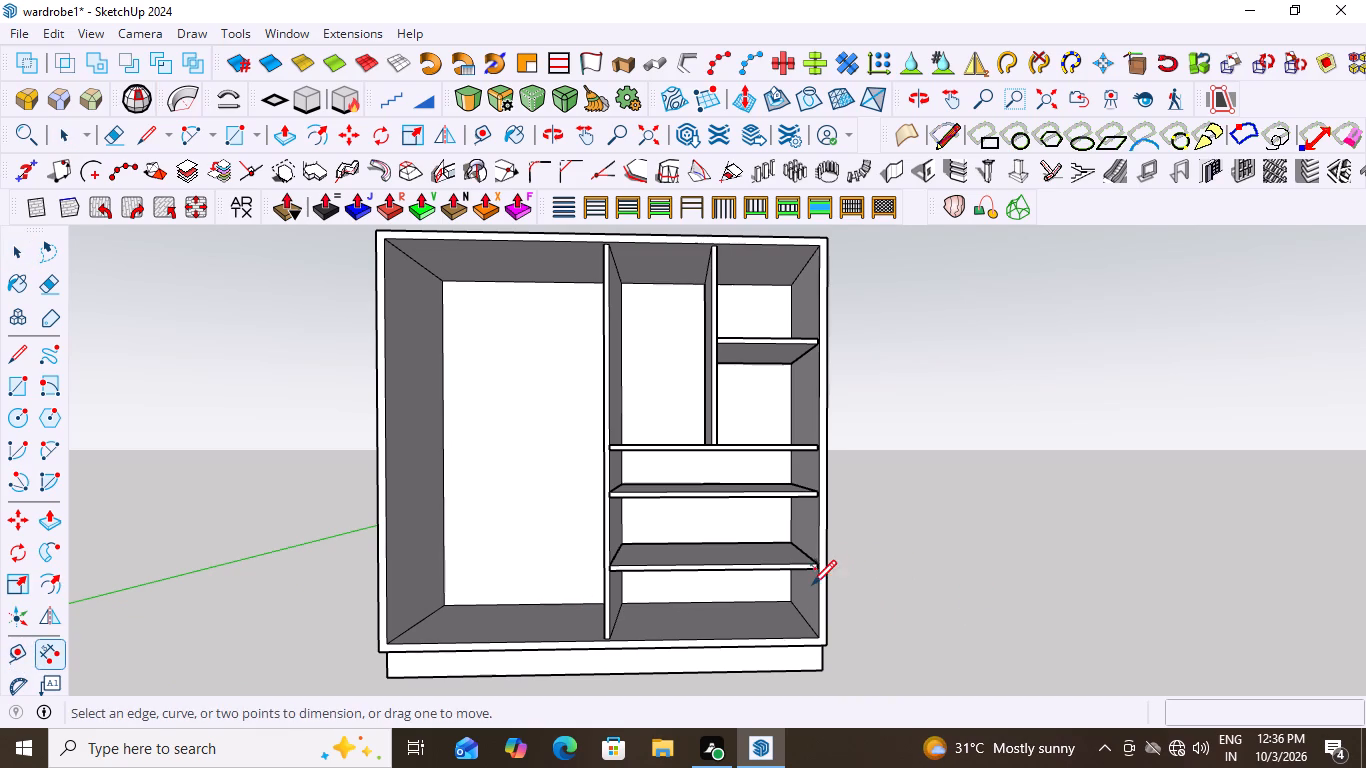
pyautogui.scroll(7, 812, 583)
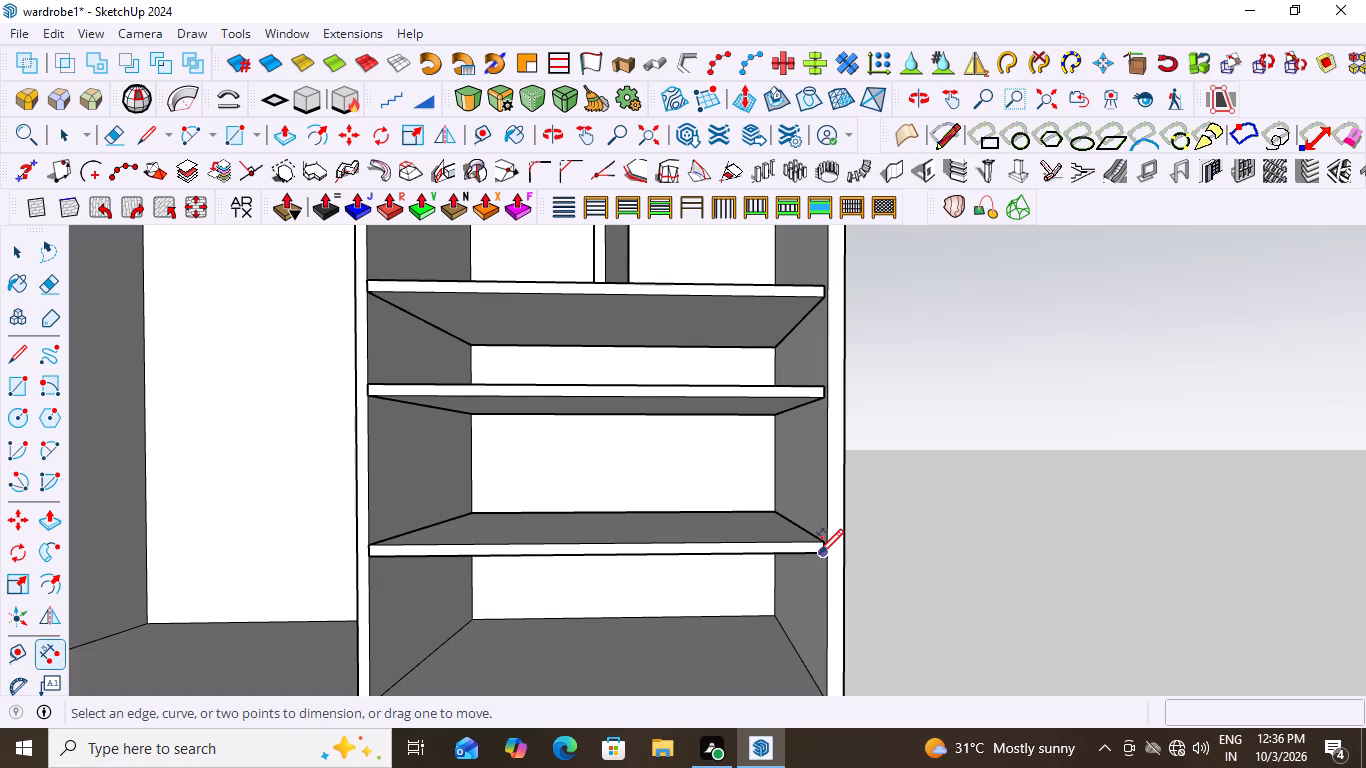
pyautogui.click(819, 551)
pyautogui.scroll(-6, 900, 582)
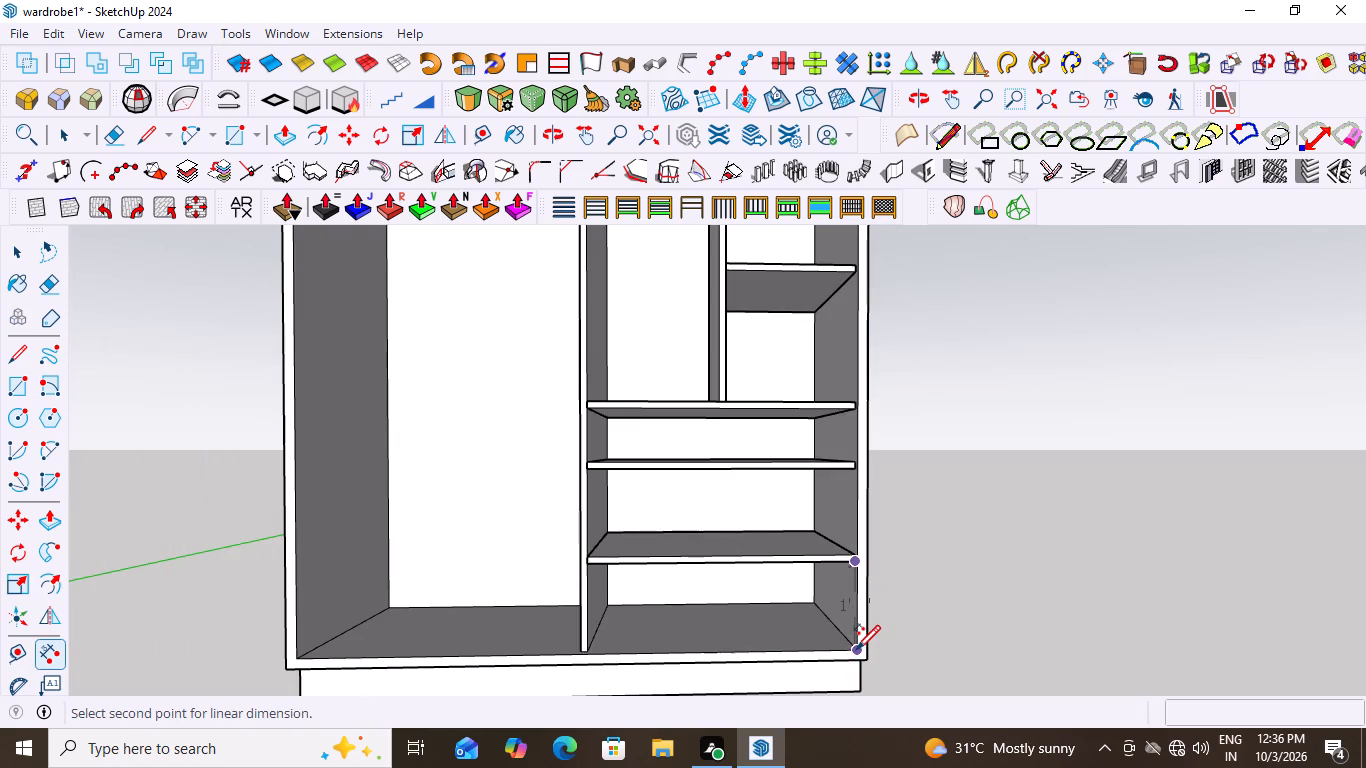
pyautogui.click(856, 648)
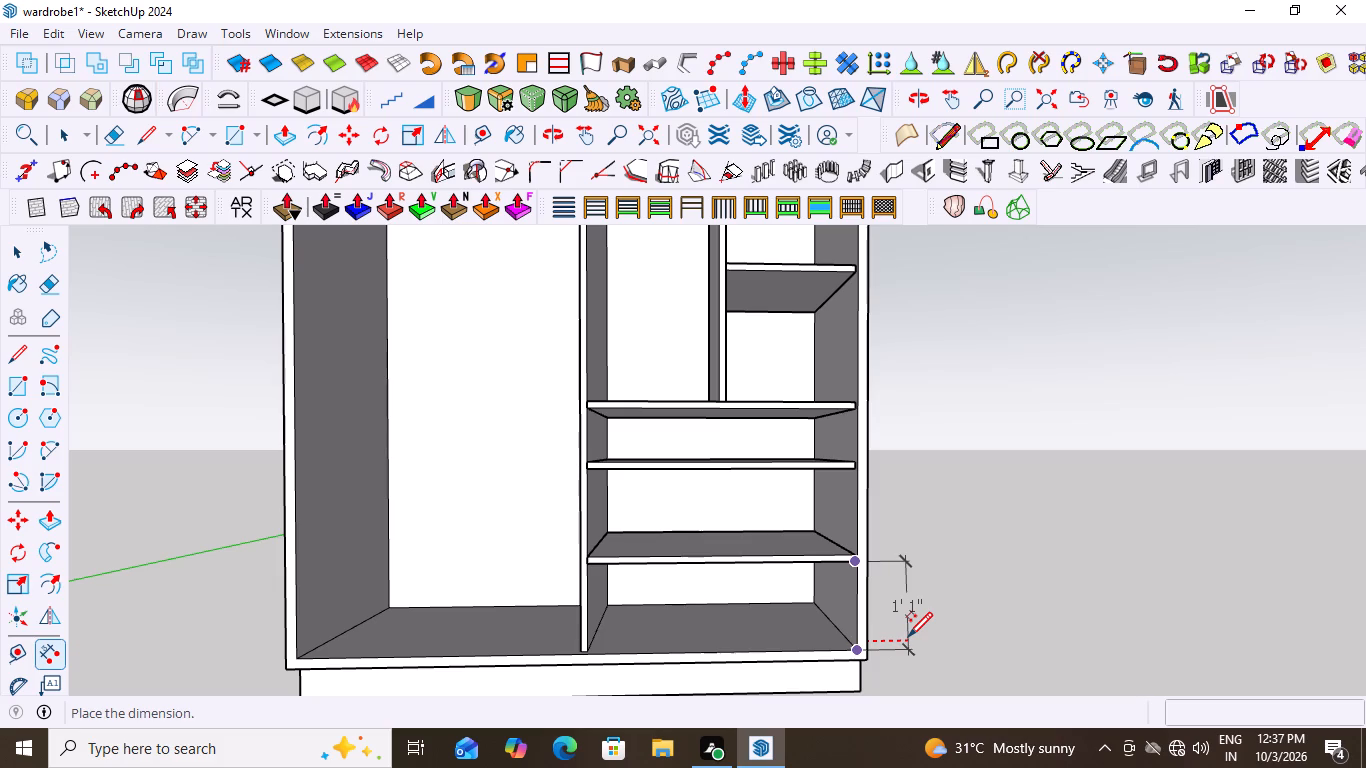
pyautogui.press('space')
# Examine the wardrobe's shelves, divider and compartments from several angles.
pyautogui.scroll(-3, 781, 677)
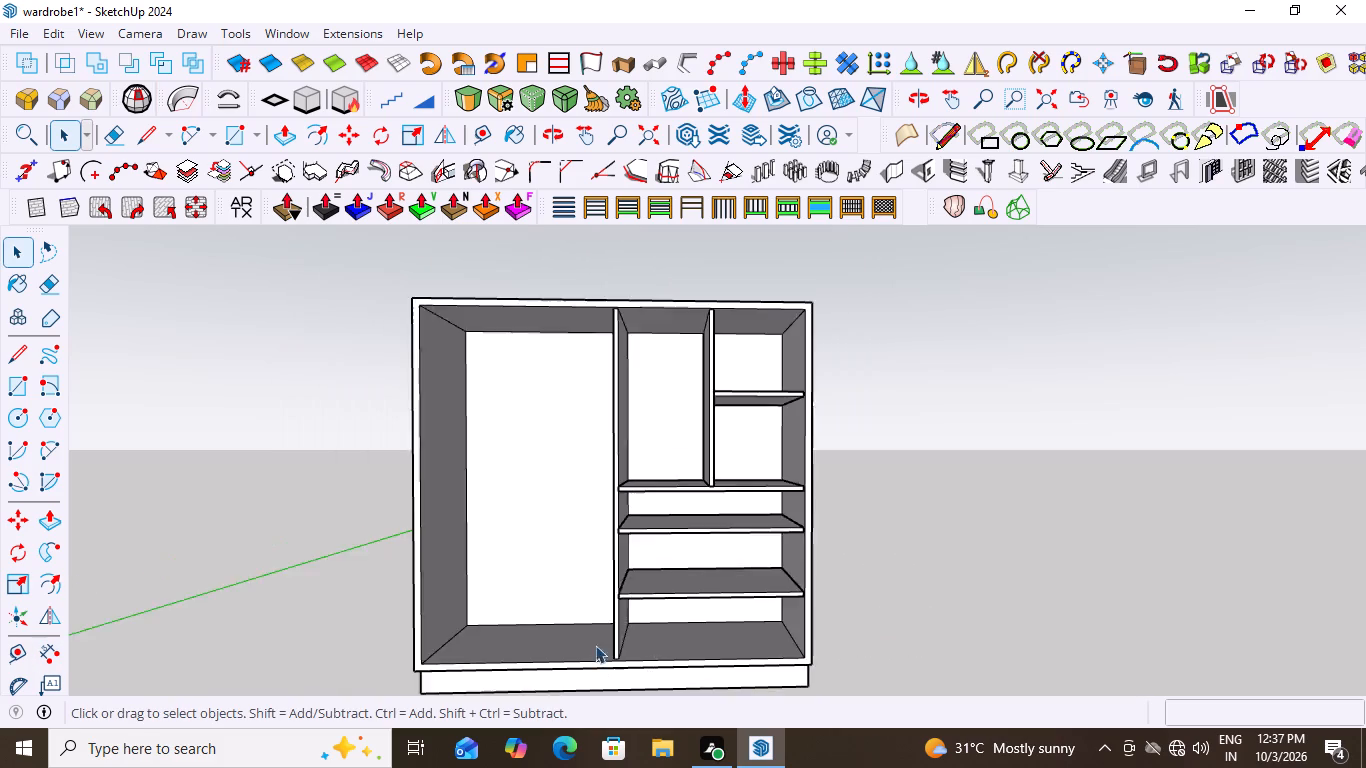
pyautogui.scroll(-3, 595, 645)
pyautogui.moveTo(714, 446); pyautogui.dragTo(870, 461, button='middle')
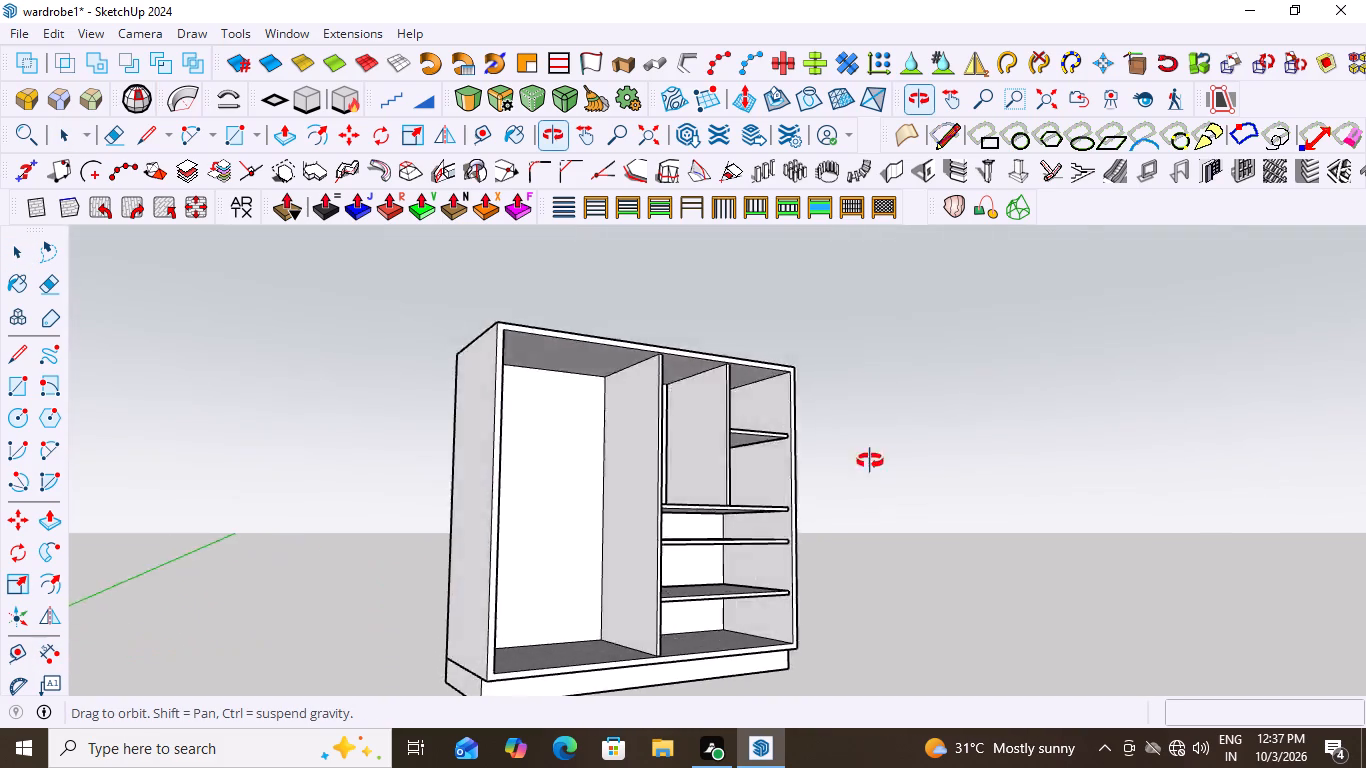
pyautogui.moveTo(870, 461); pyautogui.dragTo(695, 466, button='middle')
pyautogui.scroll(6, 756, 451)
pyautogui.middleClick(718, 454)
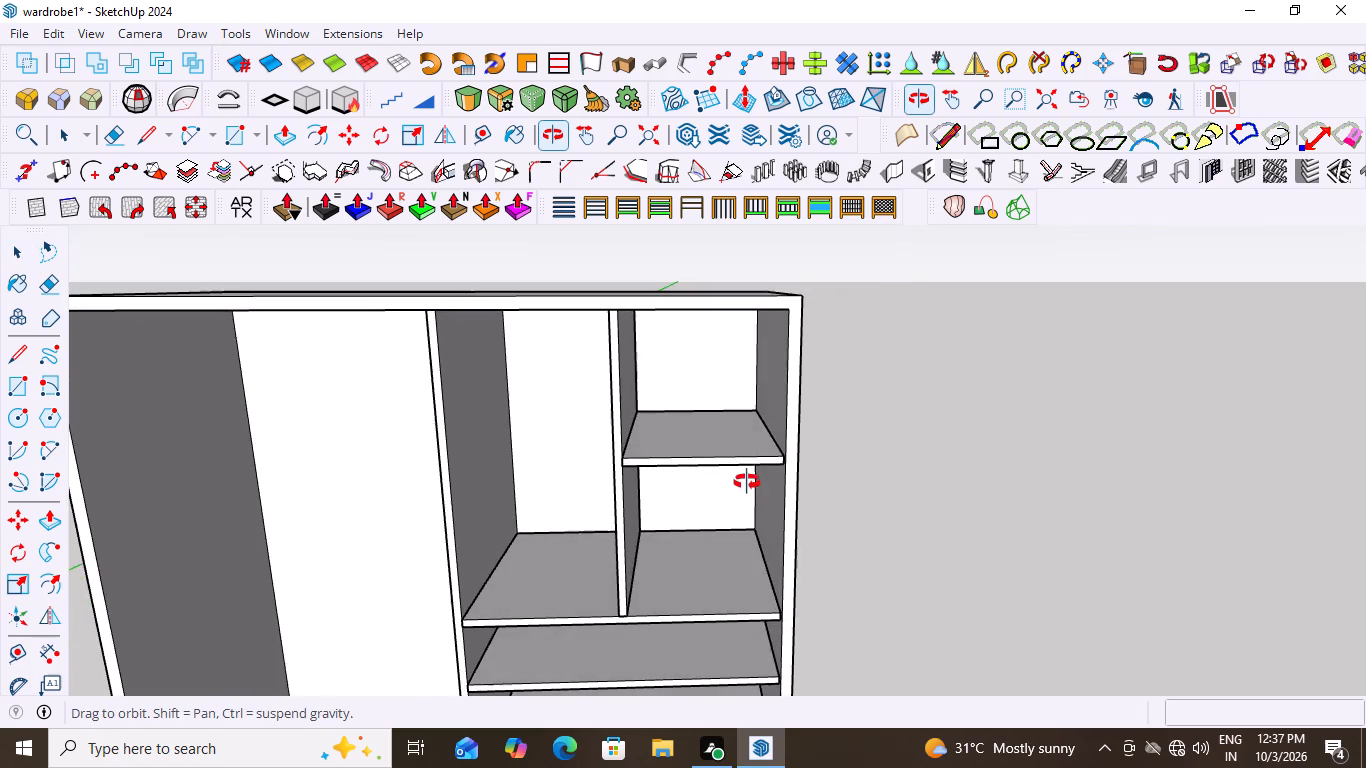
pyautogui.scroll(-9, 728, 454)
pyautogui.moveTo(585, 578); pyautogui.dragTo(453, 582, button='middle')
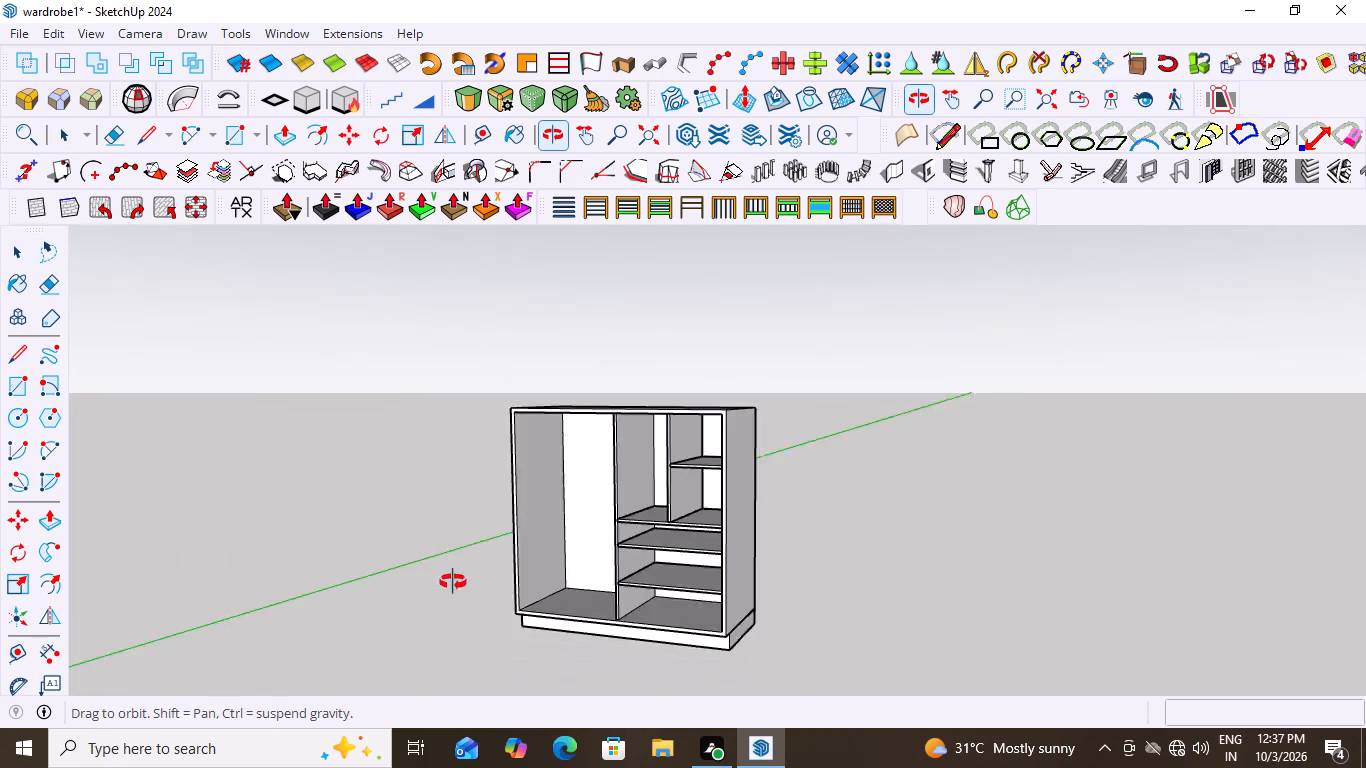
pyautogui.moveTo(453, 582); pyautogui.dragTo(595, 588, button='middle')
pyautogui.moveTo(694, 496); pyautogui.dragTo(813, 508, button='middle')
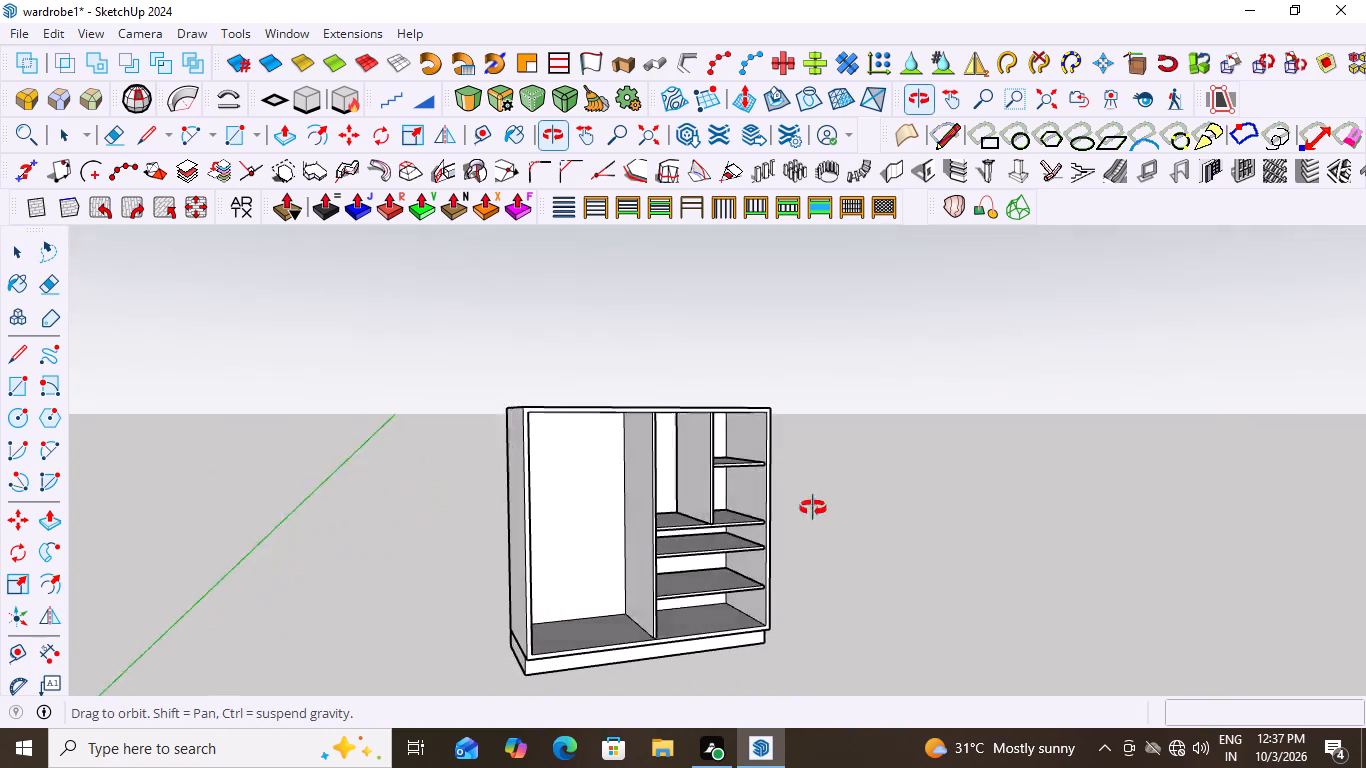
pyautogui.moveTo(813, 508); pyautogui.dragTo(732, 631, button='middle')
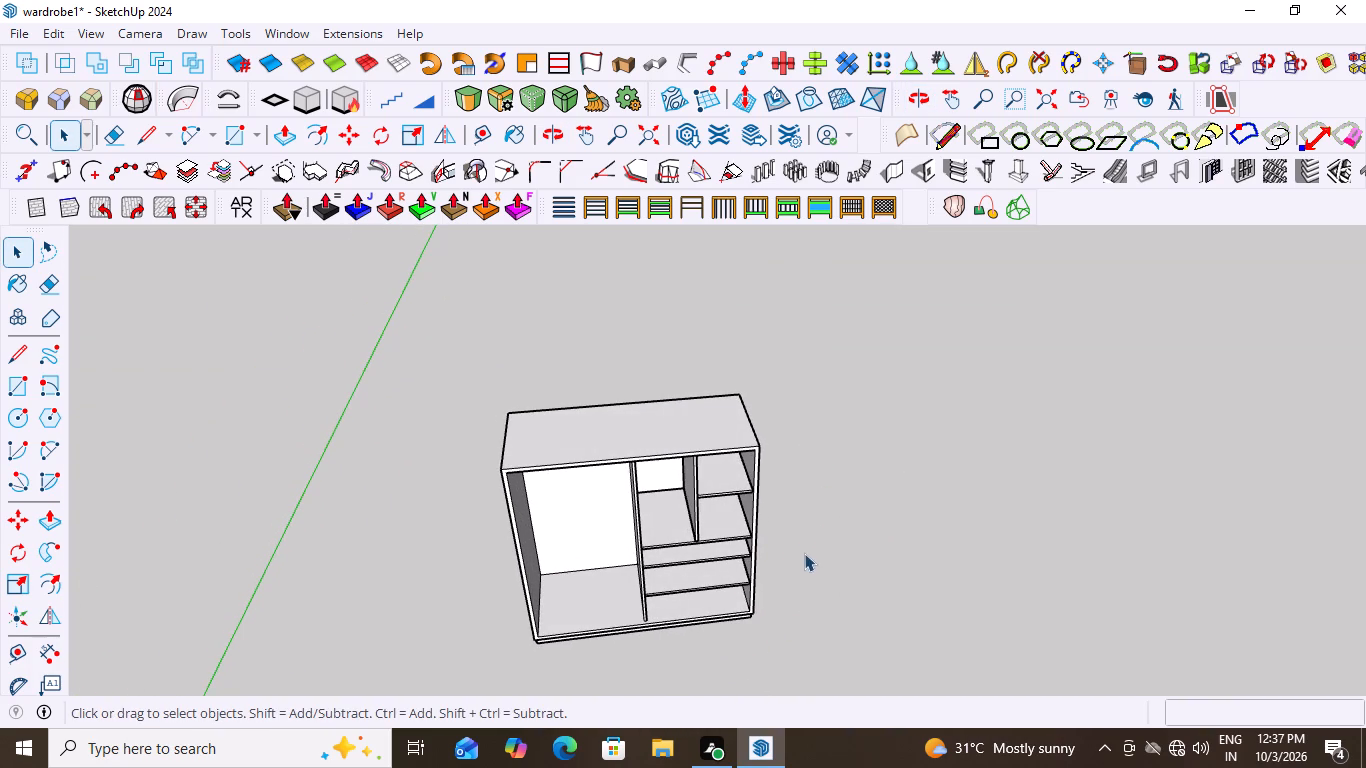
pyautogui.middleClick(804, 555)
pyautogui.middleClick(799, 565)
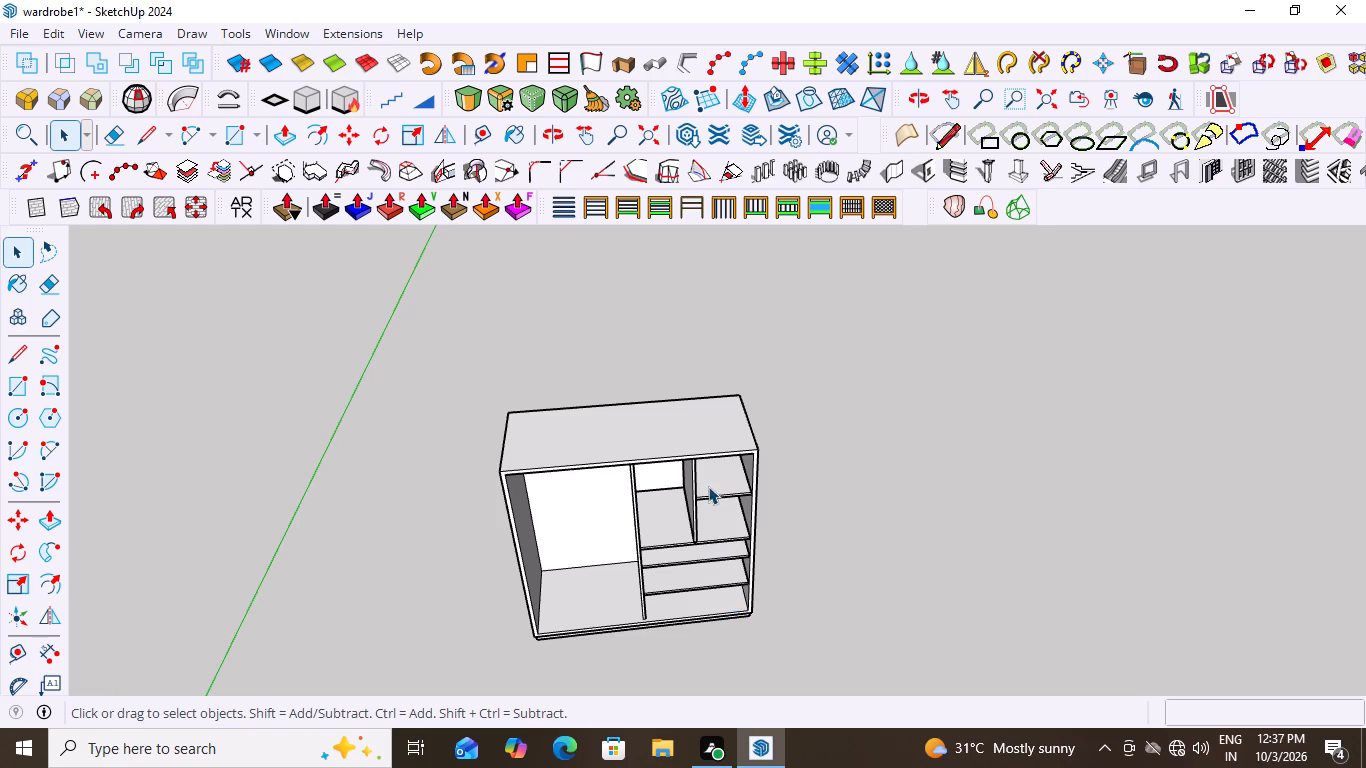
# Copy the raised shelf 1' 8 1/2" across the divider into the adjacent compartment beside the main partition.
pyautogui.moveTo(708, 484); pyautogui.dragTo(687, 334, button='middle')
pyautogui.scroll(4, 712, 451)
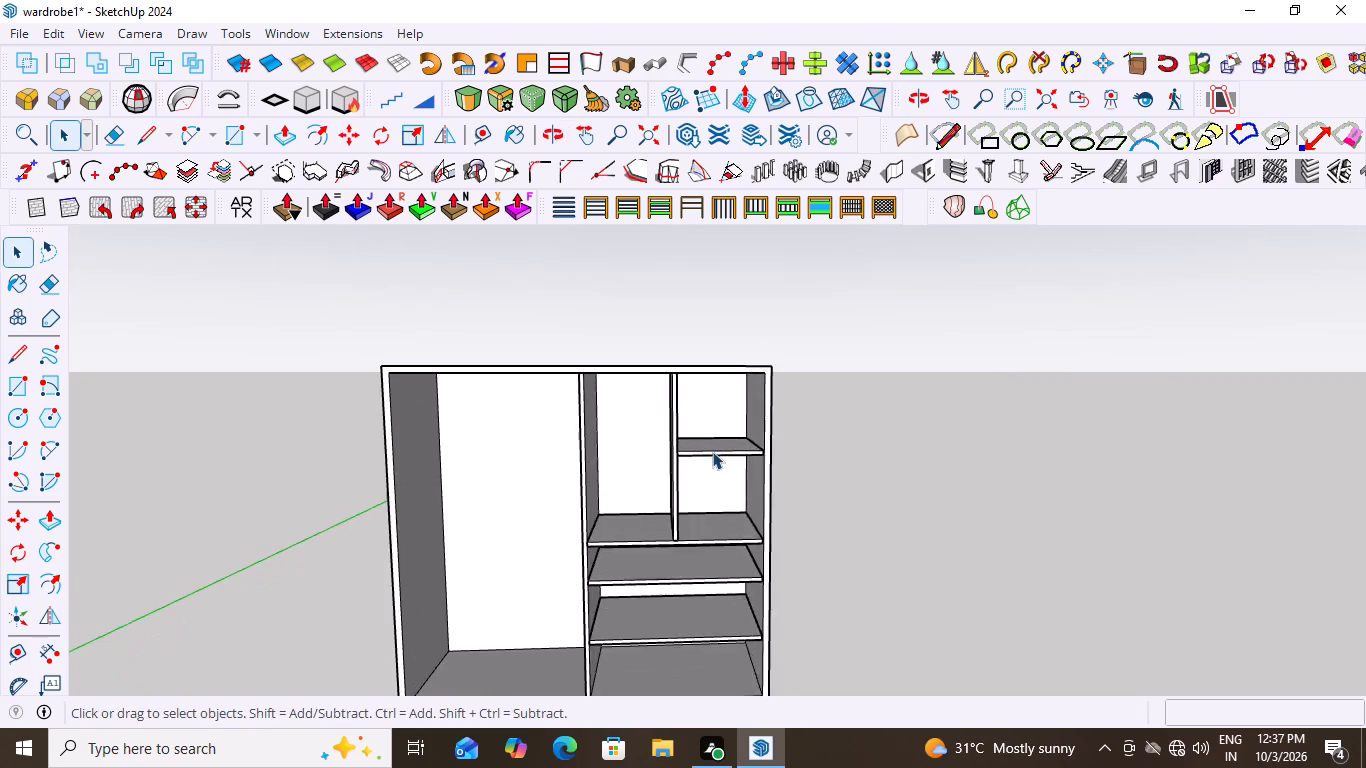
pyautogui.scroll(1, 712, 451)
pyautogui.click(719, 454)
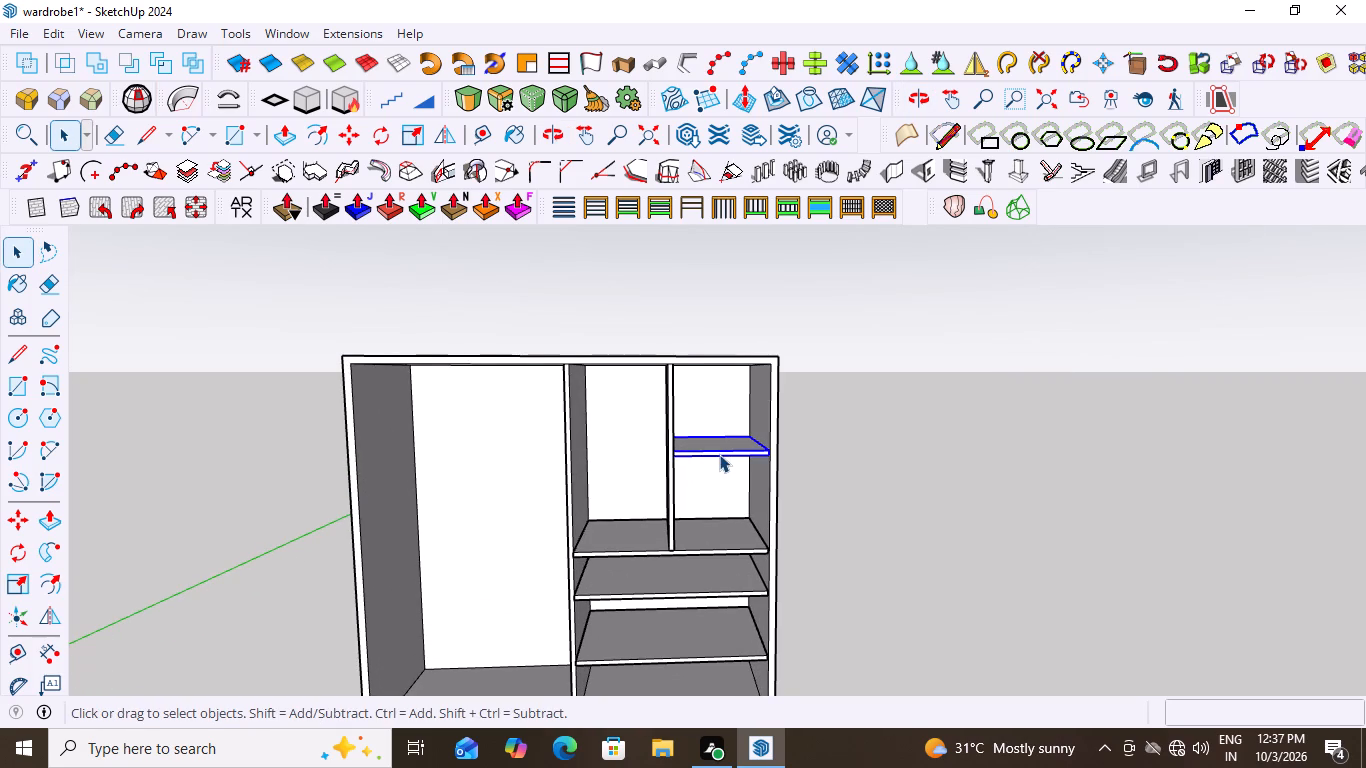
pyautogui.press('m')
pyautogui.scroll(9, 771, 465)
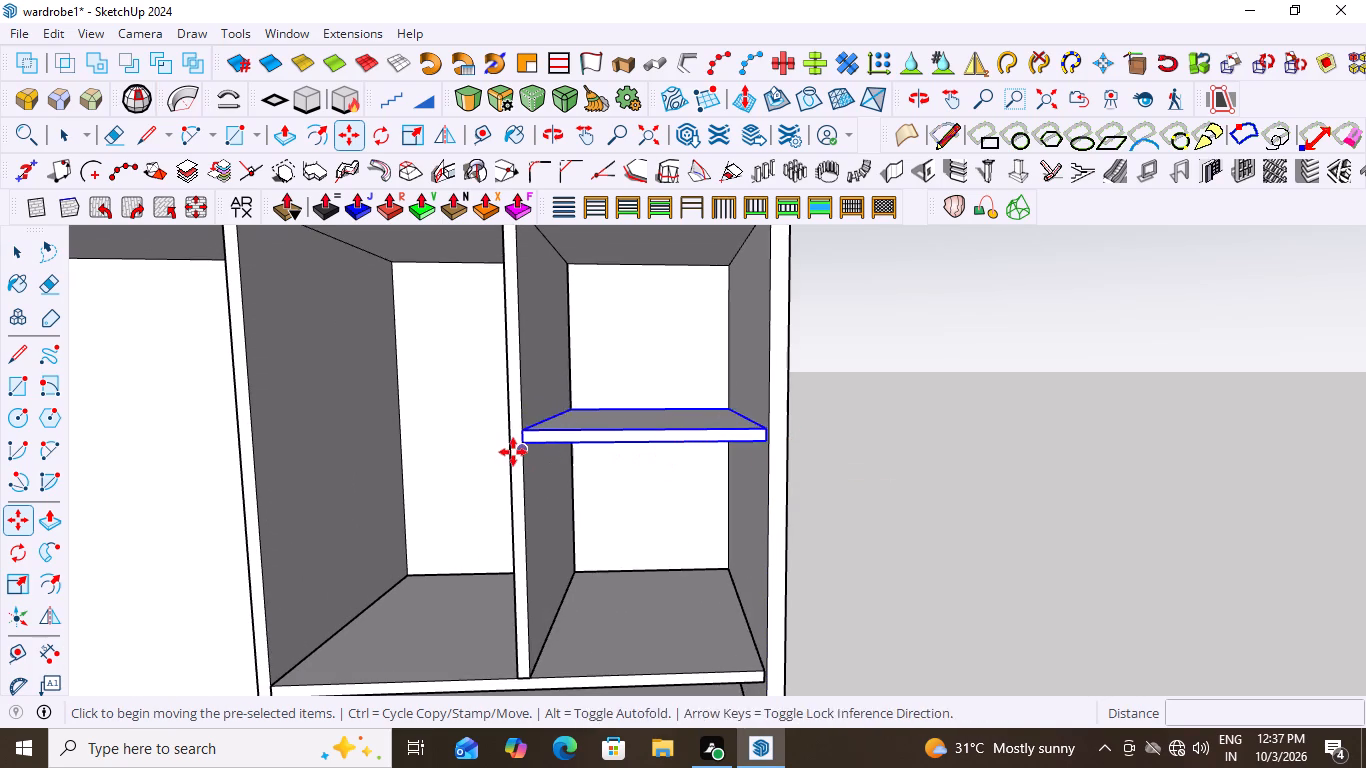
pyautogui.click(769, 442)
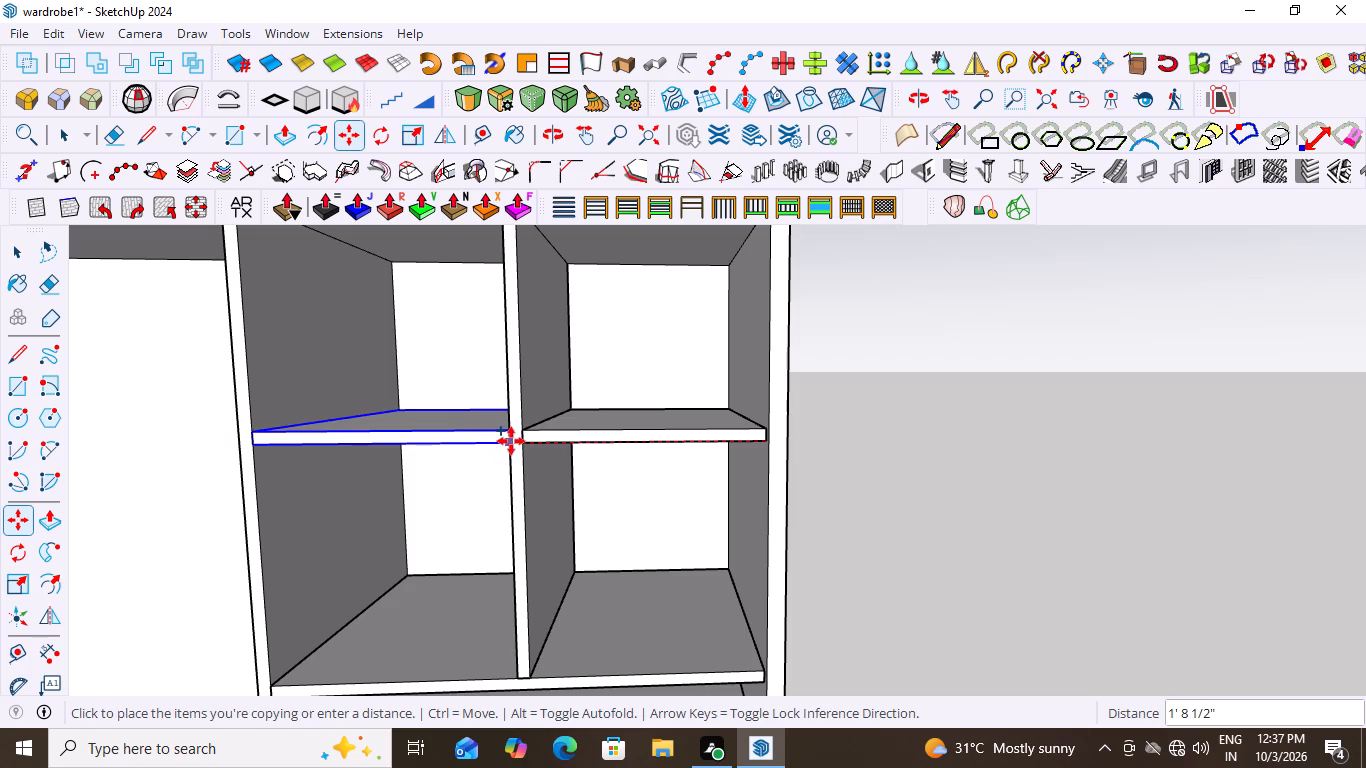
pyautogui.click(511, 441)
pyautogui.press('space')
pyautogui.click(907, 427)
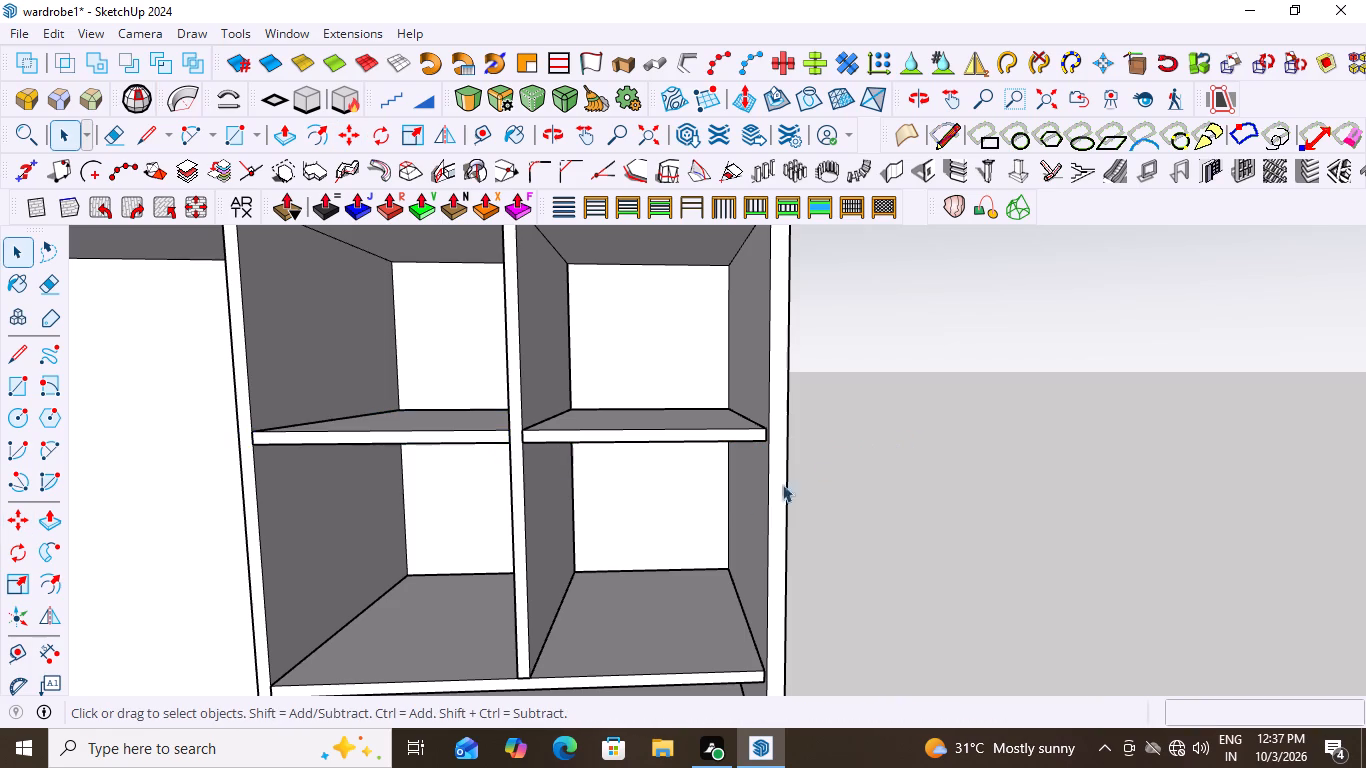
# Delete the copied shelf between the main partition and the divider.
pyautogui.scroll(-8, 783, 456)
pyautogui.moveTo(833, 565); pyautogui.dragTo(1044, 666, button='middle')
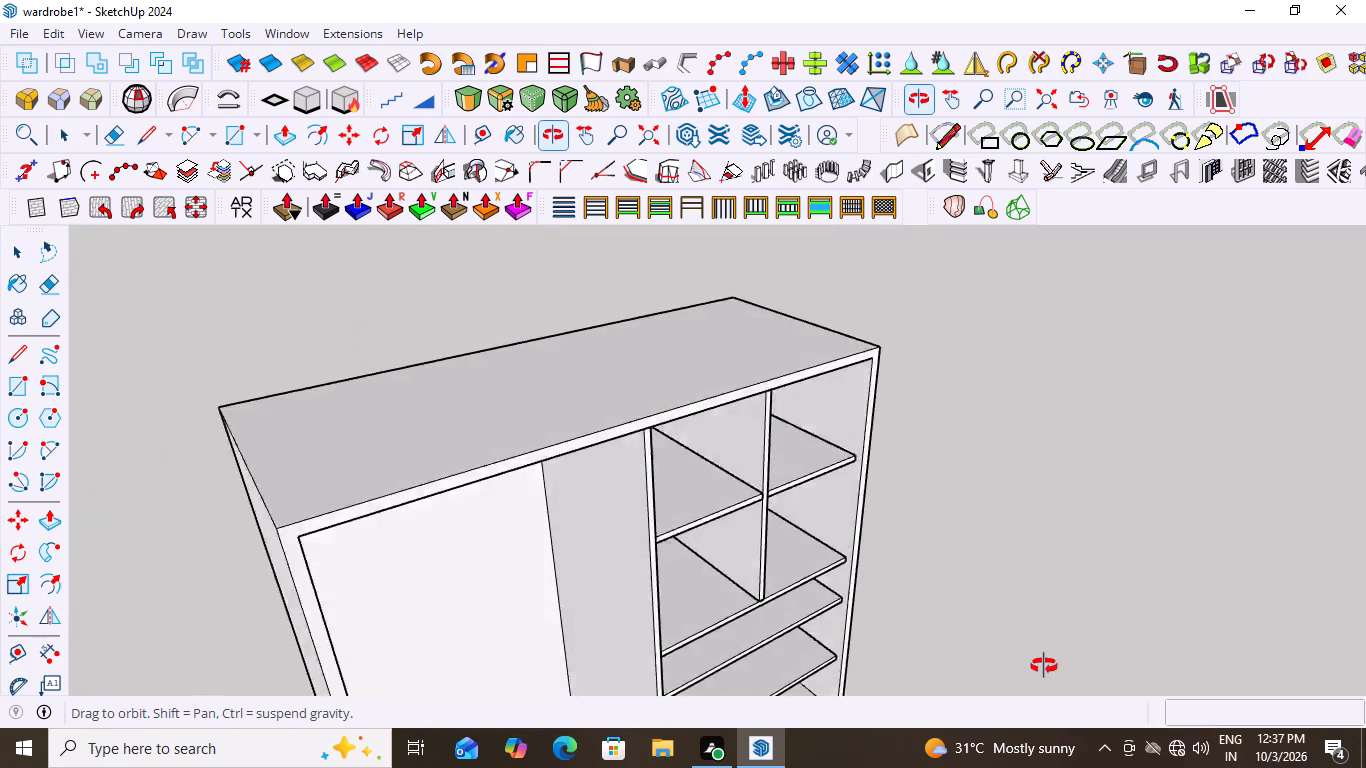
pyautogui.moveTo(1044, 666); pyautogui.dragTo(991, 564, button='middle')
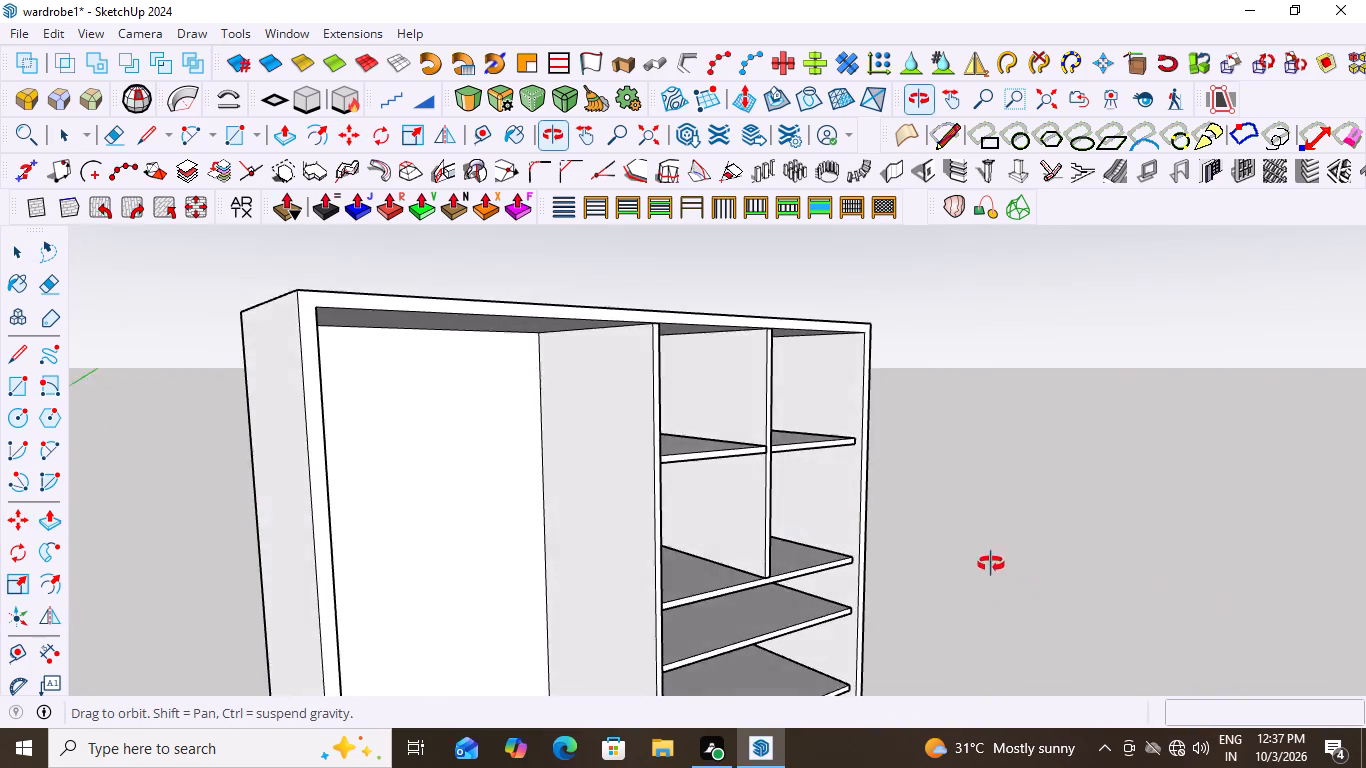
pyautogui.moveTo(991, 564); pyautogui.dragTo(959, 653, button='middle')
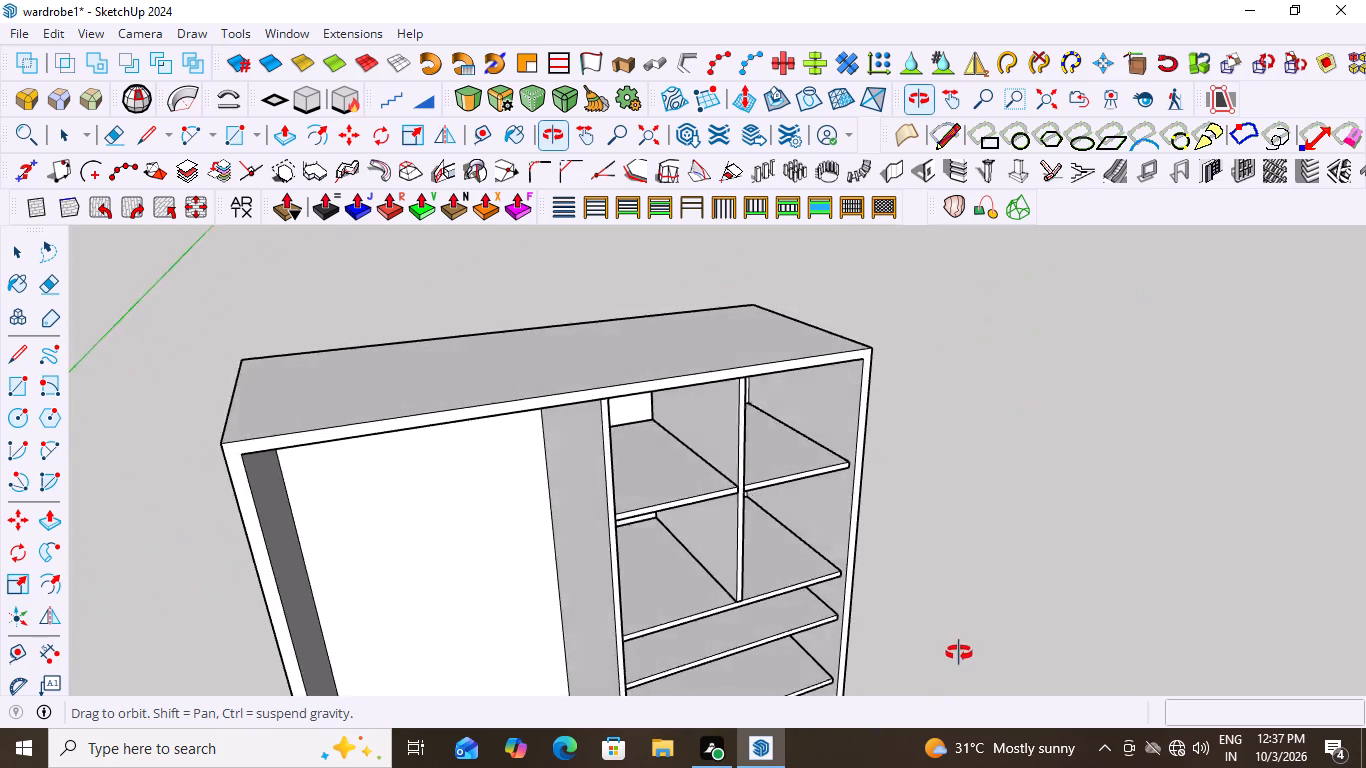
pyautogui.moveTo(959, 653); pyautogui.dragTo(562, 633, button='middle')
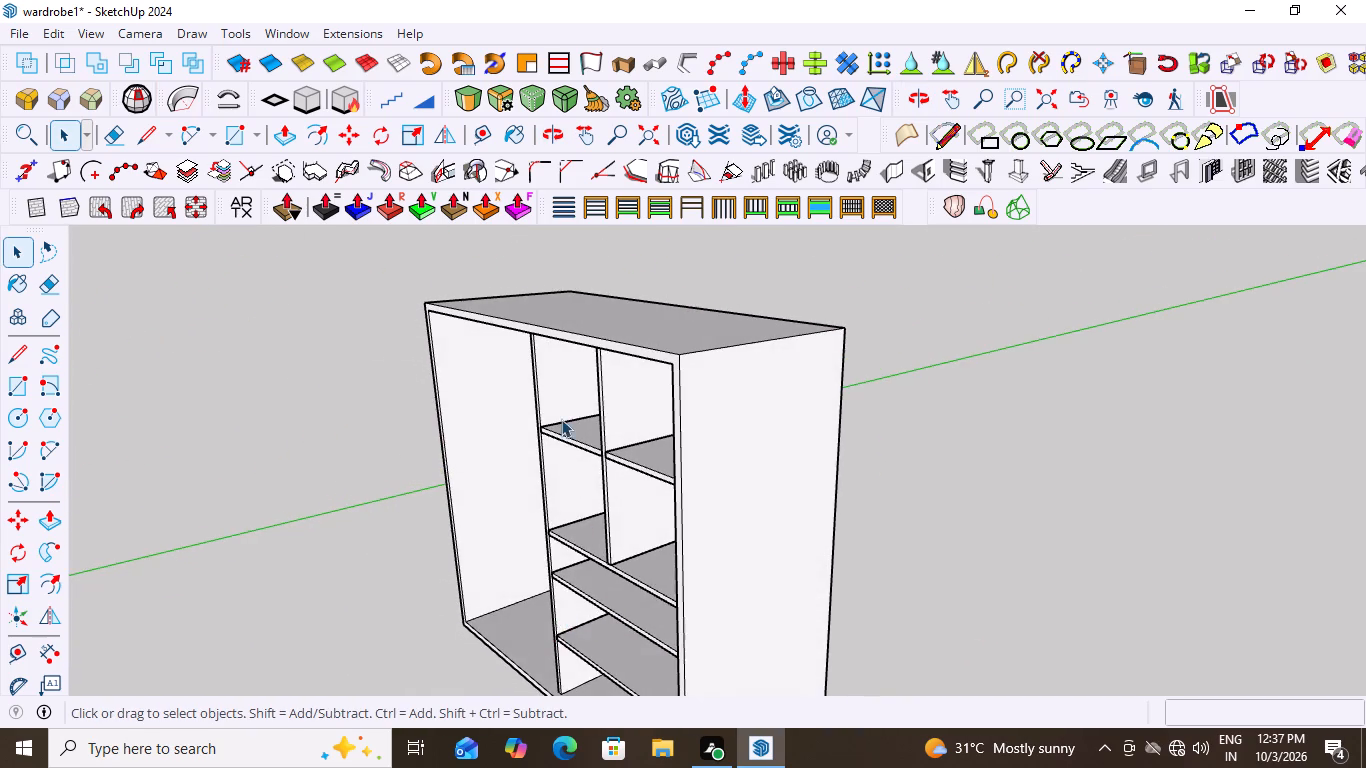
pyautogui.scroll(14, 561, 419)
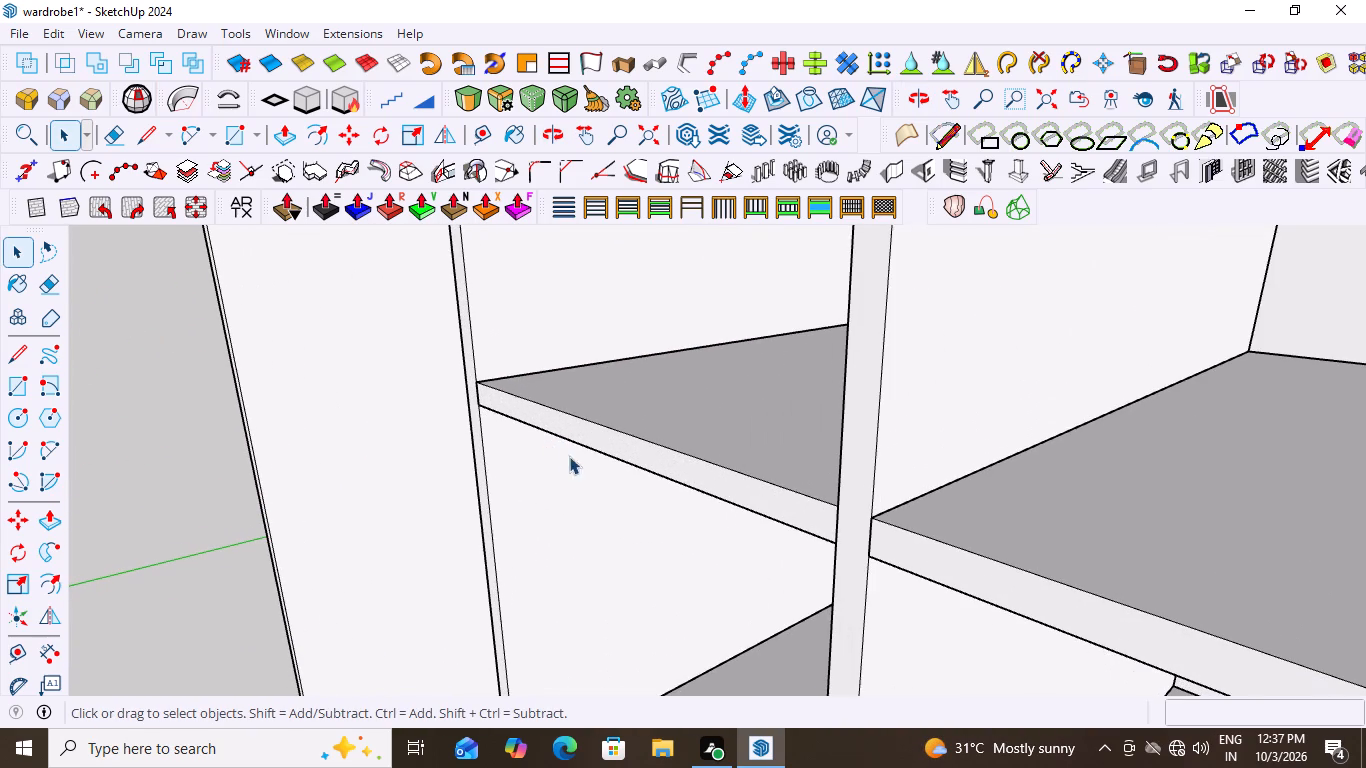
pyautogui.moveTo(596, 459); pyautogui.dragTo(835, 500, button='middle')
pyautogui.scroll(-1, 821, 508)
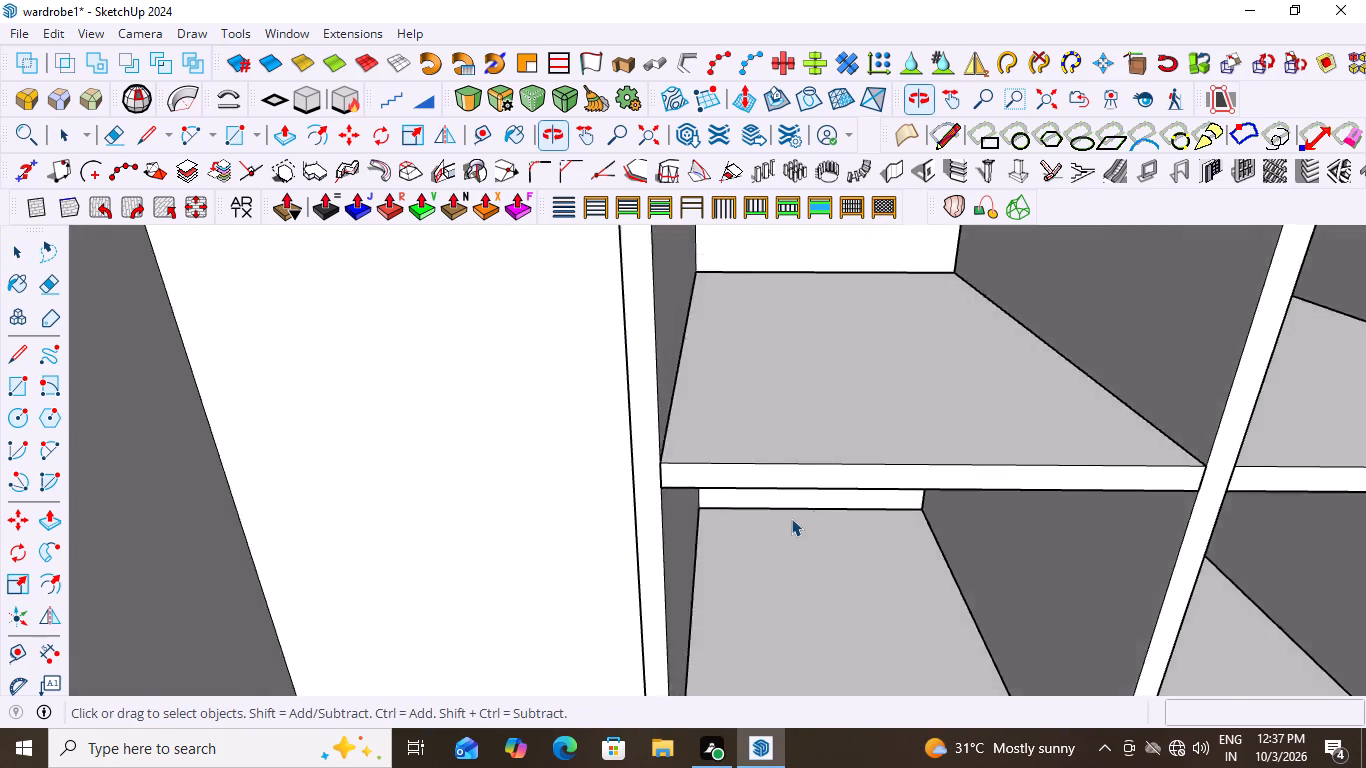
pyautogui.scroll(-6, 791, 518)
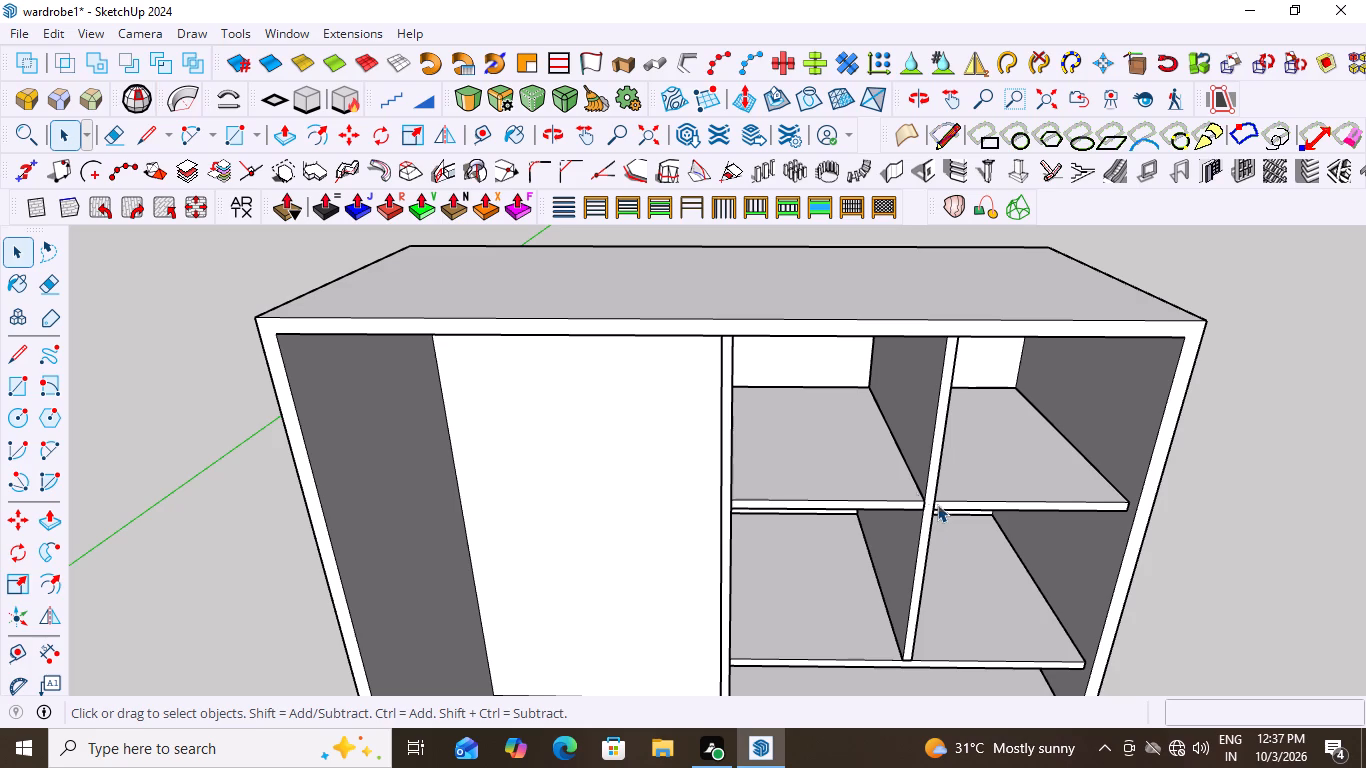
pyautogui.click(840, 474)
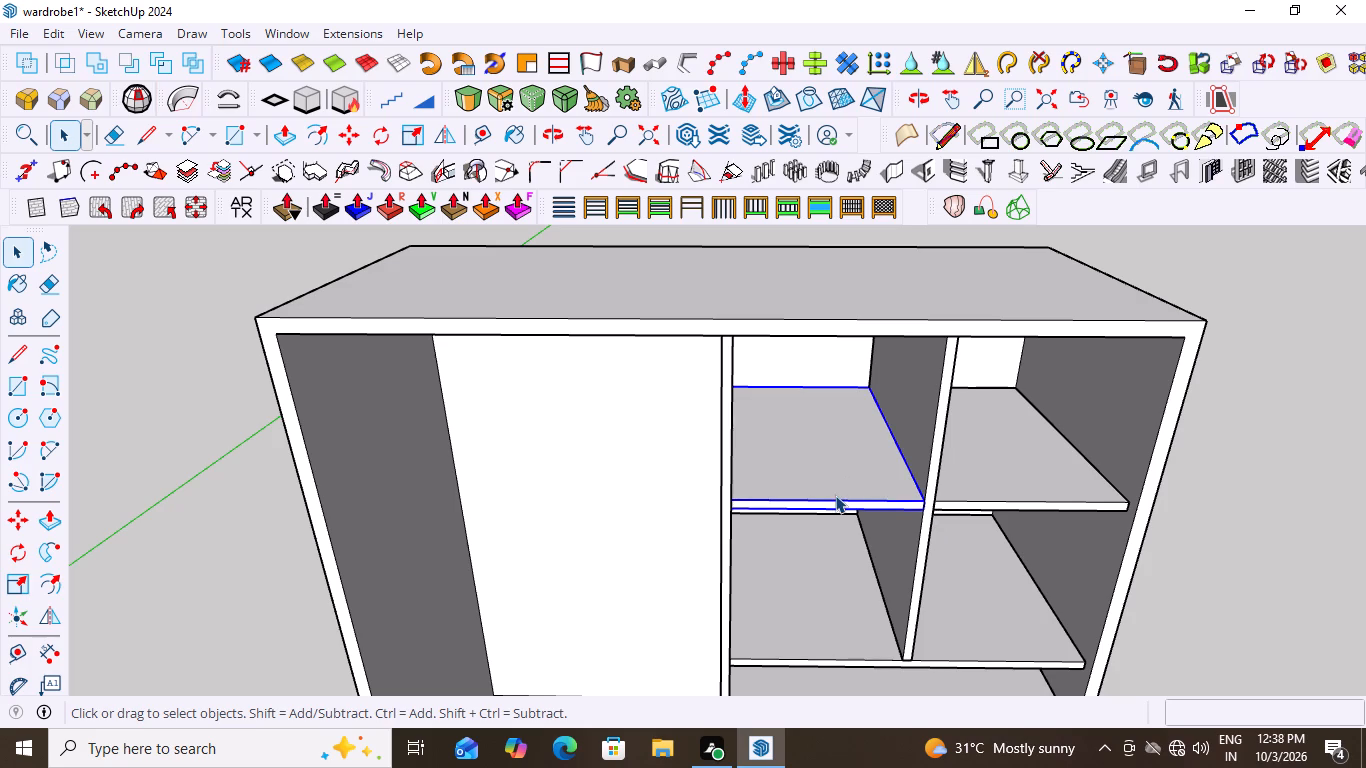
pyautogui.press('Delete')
# Copy the raised shelf 1' 8 1/2" across the divider into the adjacent compartment beside the main partition.
pyautogui.click(1047, 470)
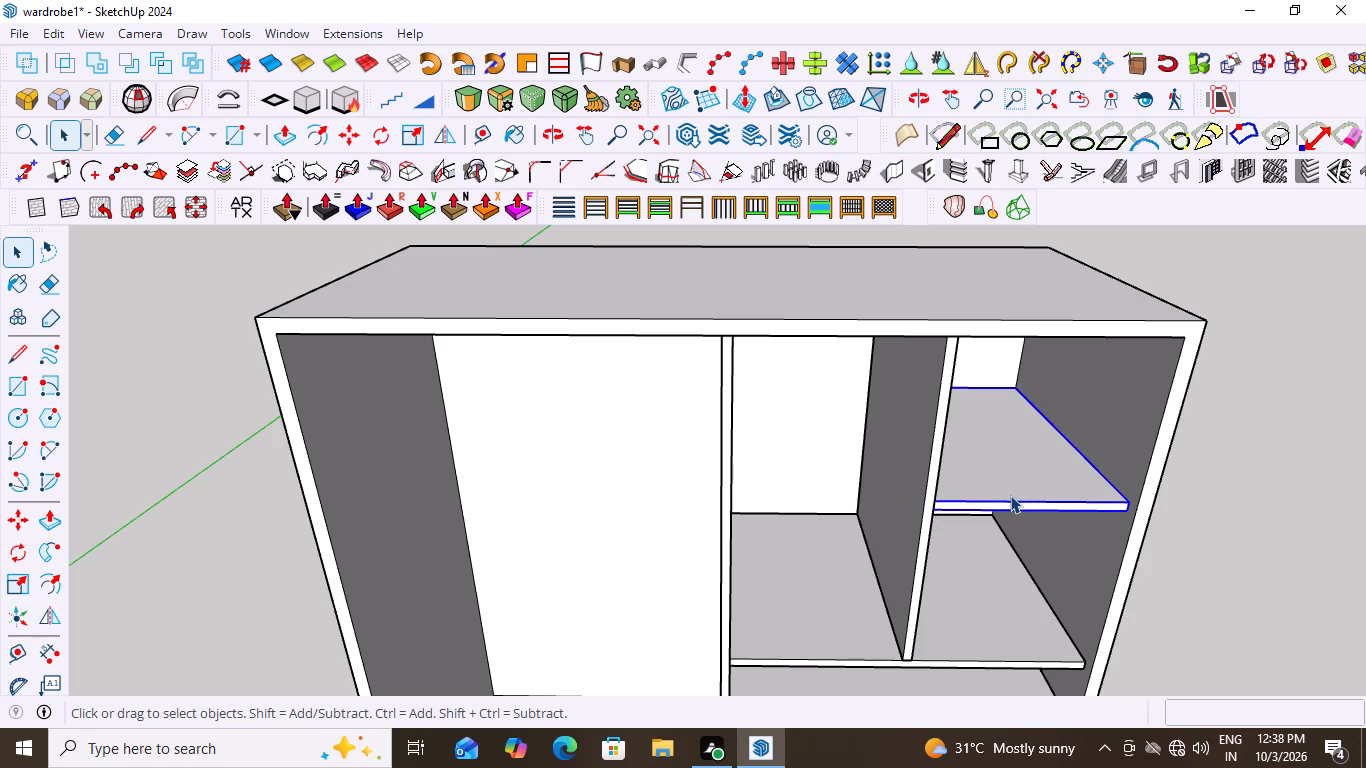
pyautogui.press('m')
pyautogui.scroll(9, 1107, 515)
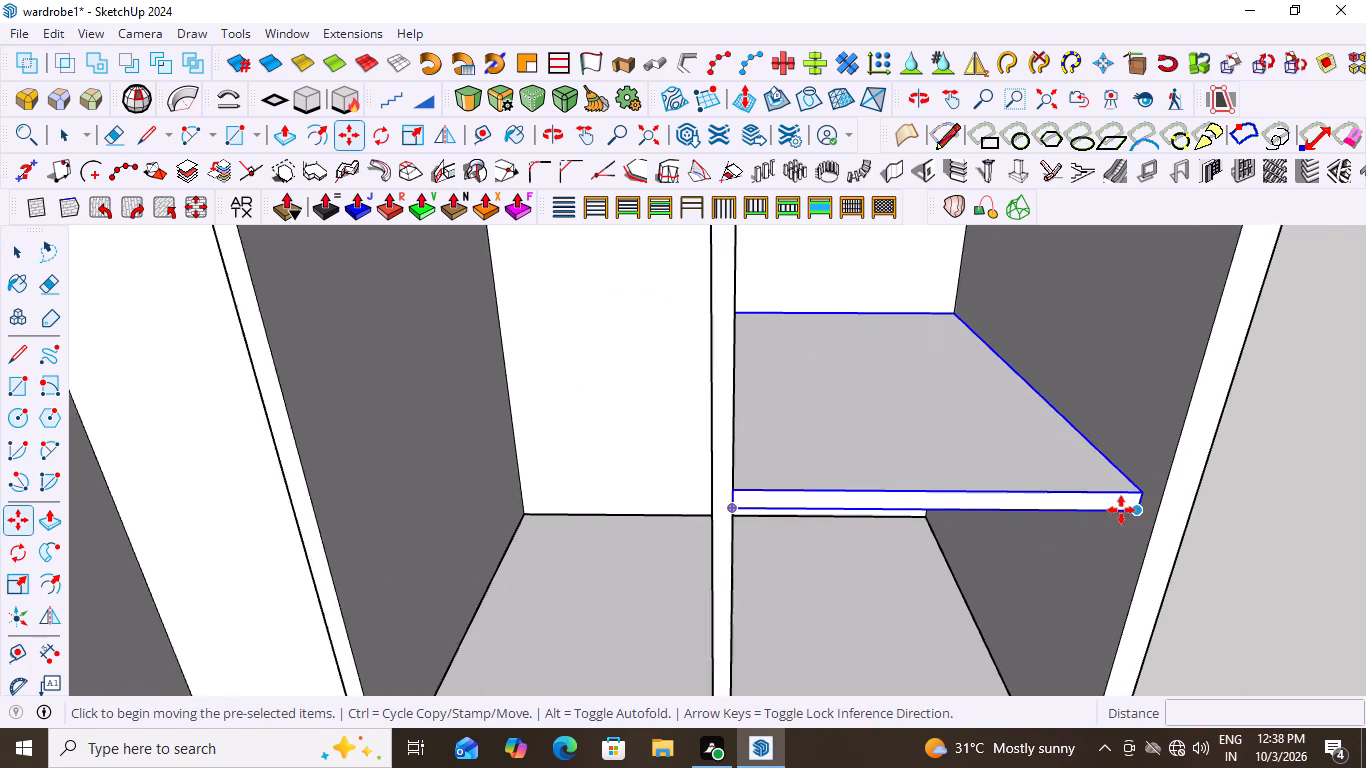
pyautogui.scroll(5, 1121, 510)
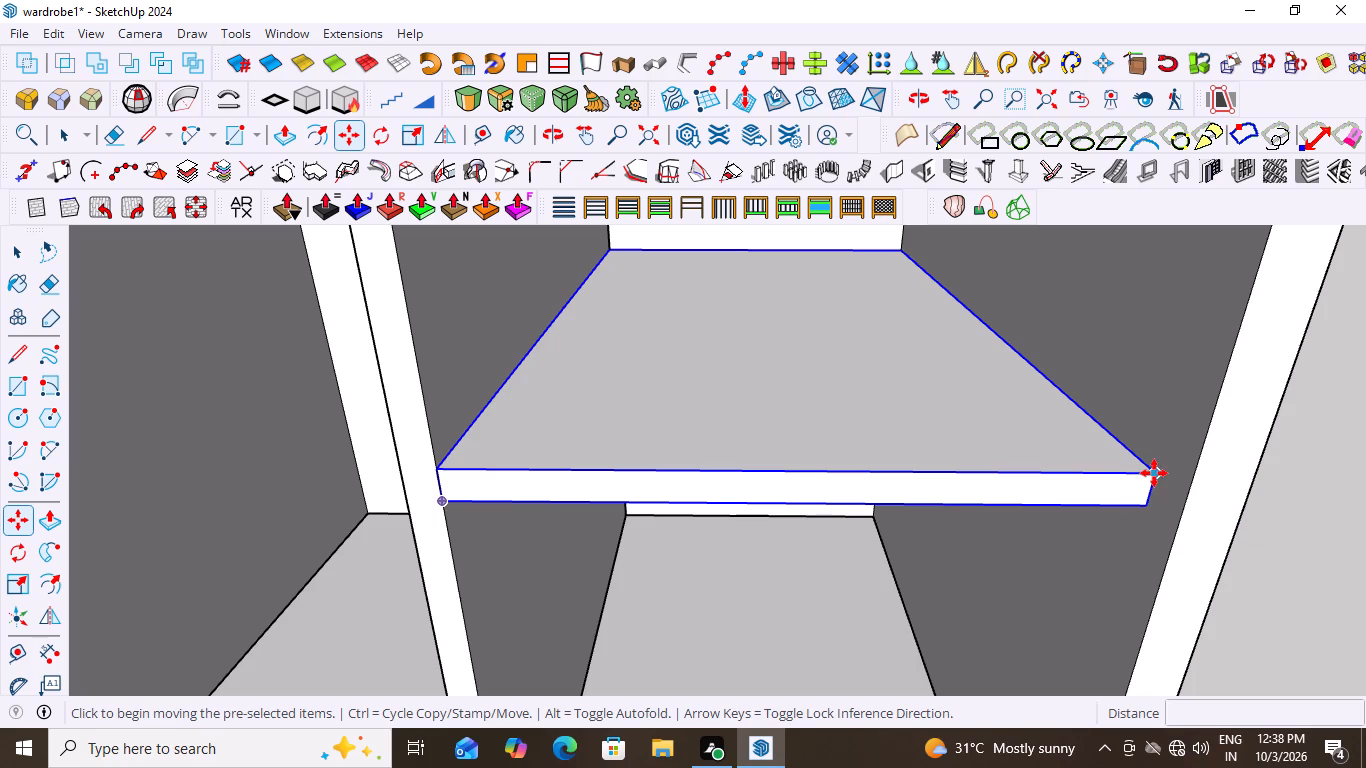
pyautogui.click(1154, 473)
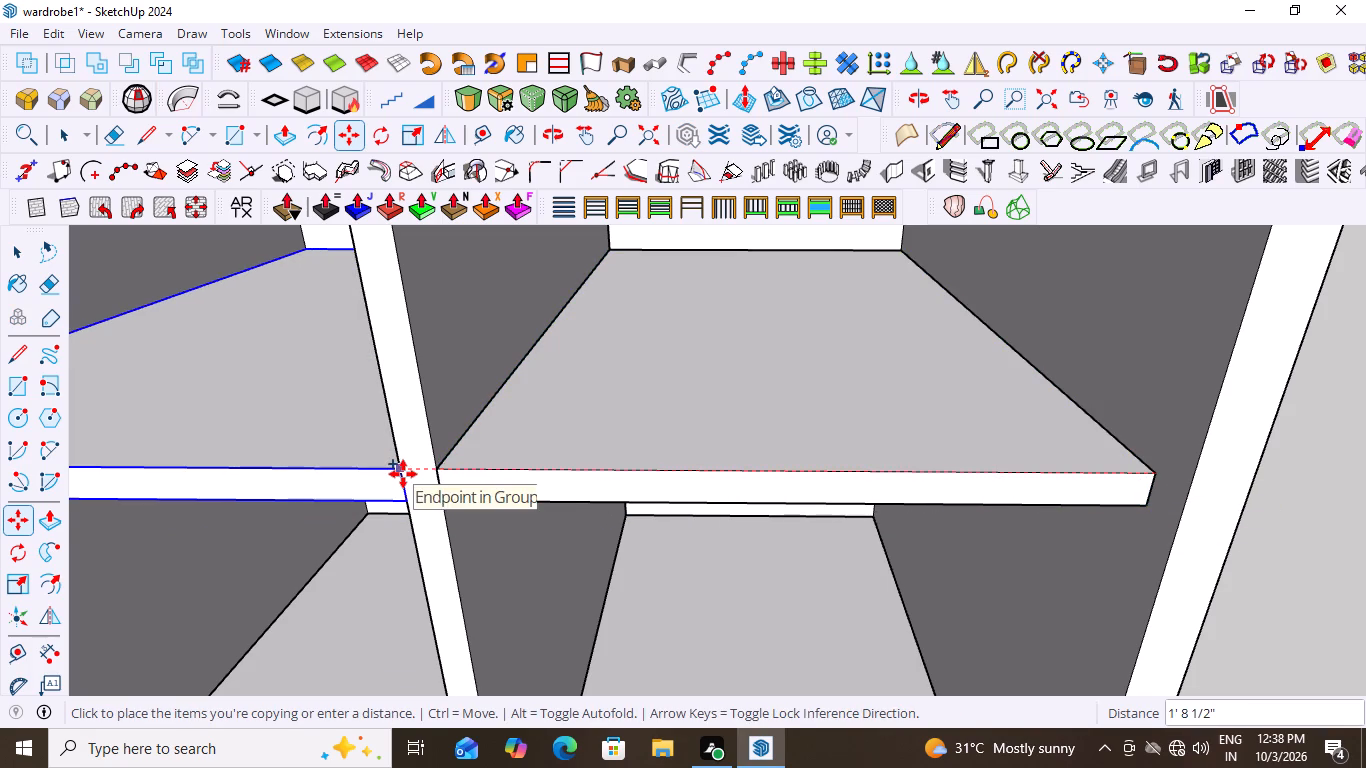
pyautogui.click(401, 474)
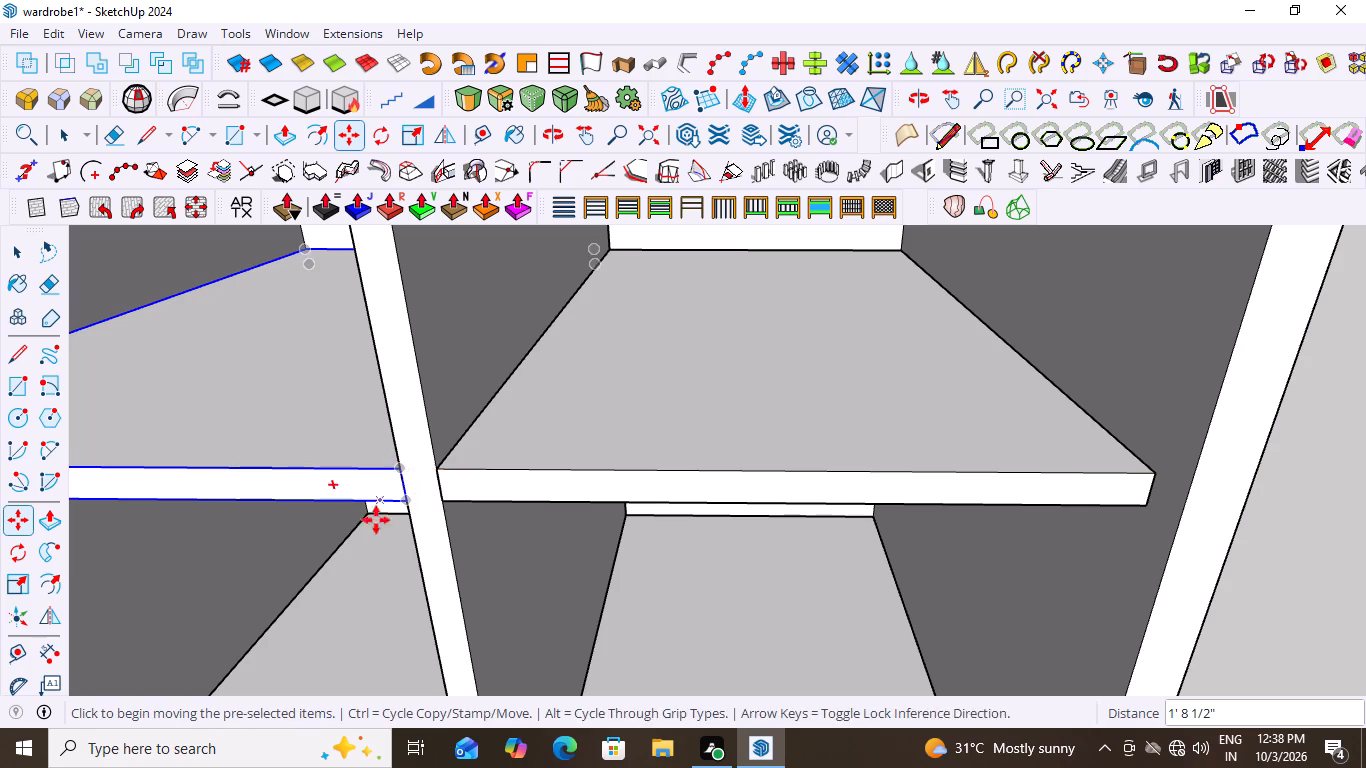
pyautogui.scroll(-14, 596, 413)
pyautogui.press('space')
pyautogui.click(902, 478)
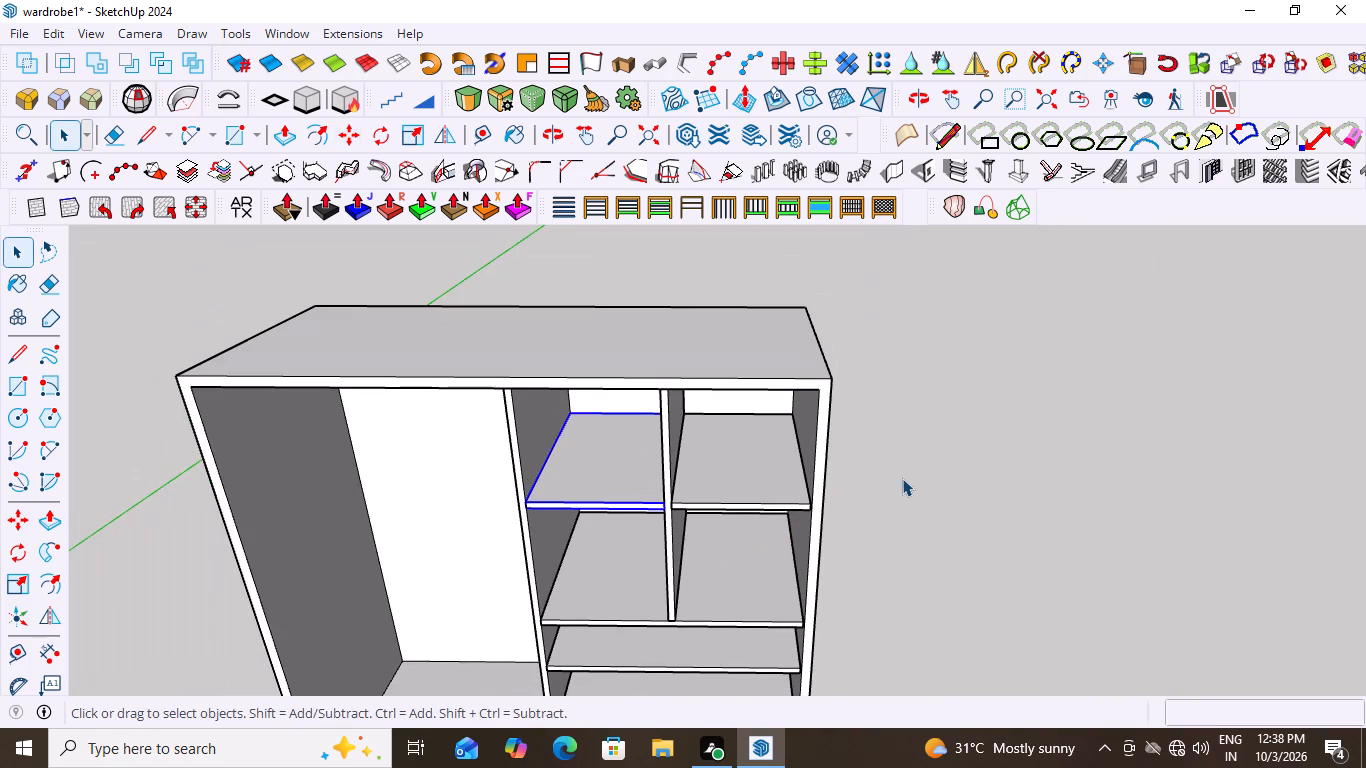
# Examine the wardrobe's shelf and divider layout from the front, both sides, above and below.
pyautogui.moveTo(503, 567); pyautogui.dragTo(637, 554, button='middle')
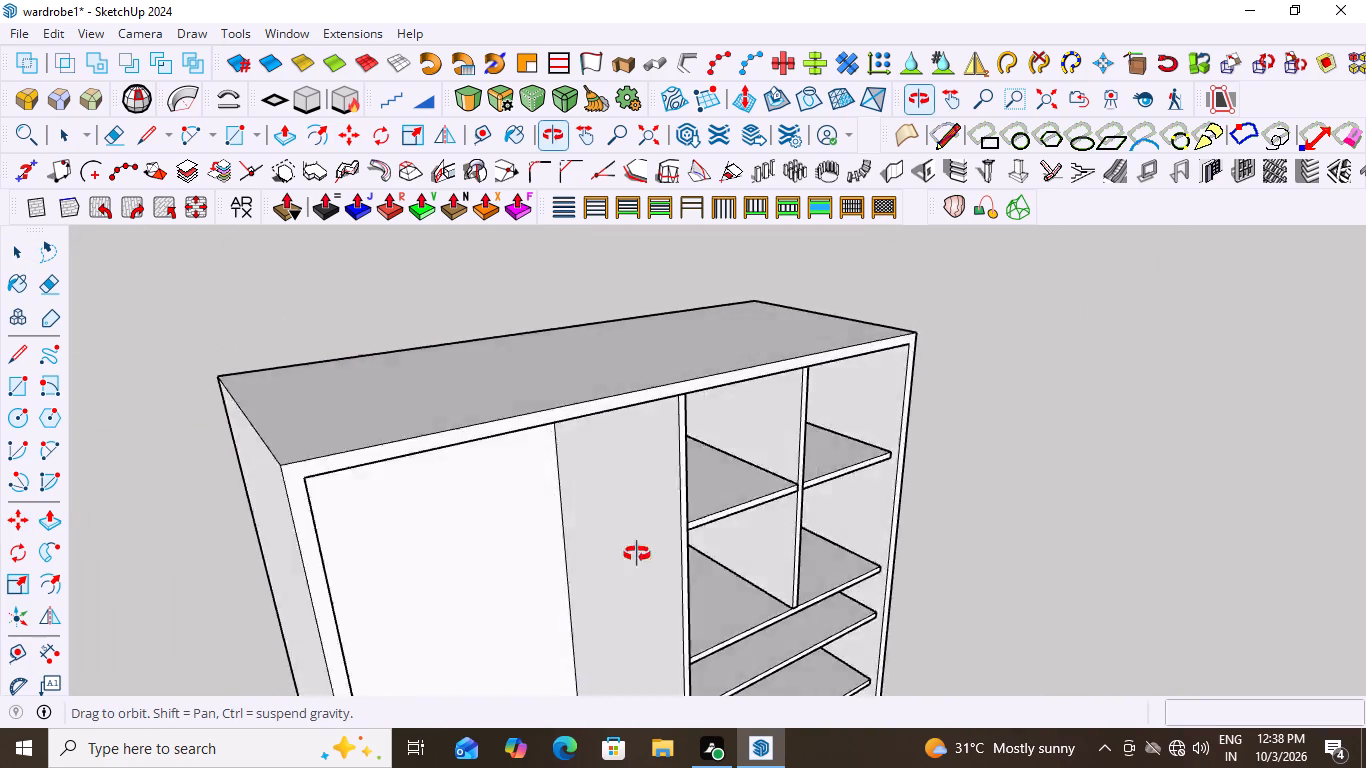
pyautogui.moveTo(637, 554); pyautogui.dragTo(640, 430, button='middle')
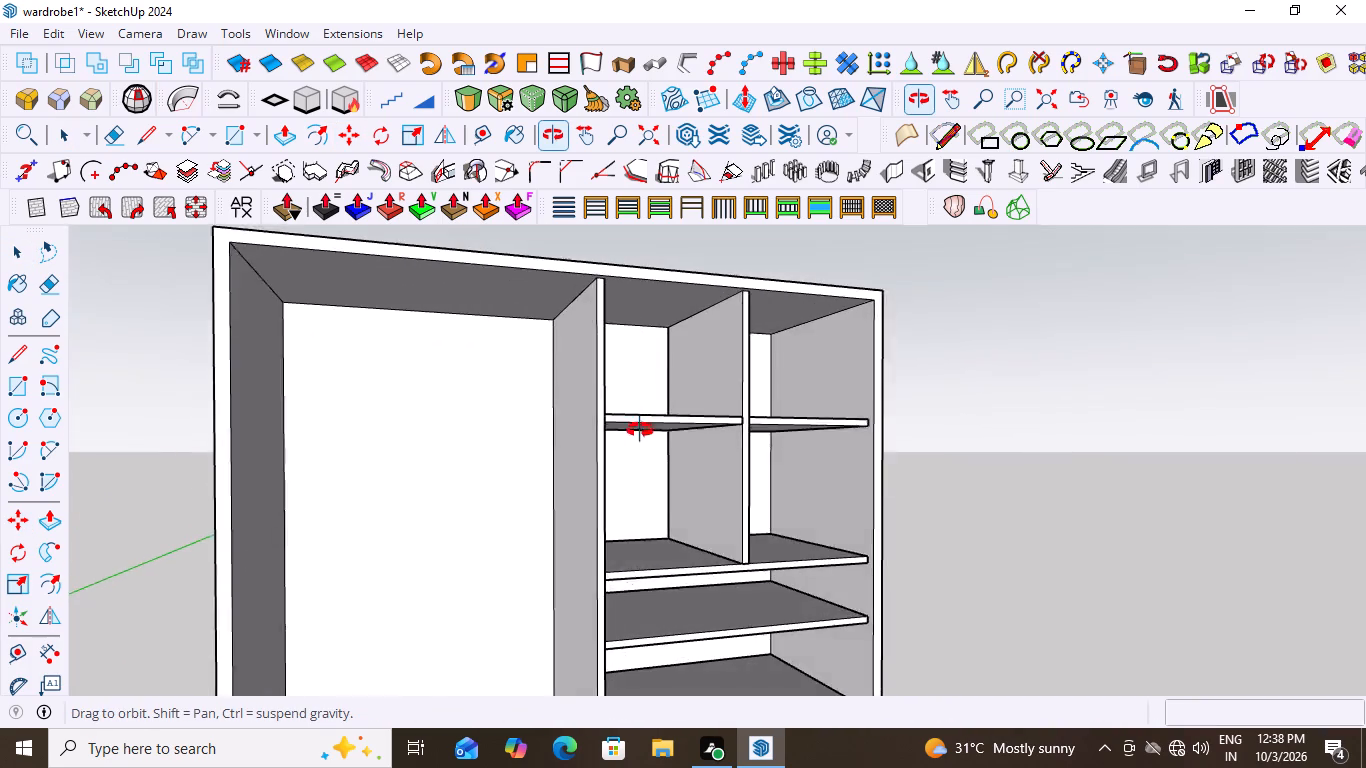
pyautogui.moveTo(640, 430); pyautogui.dragTo(712, 565, button='middle')
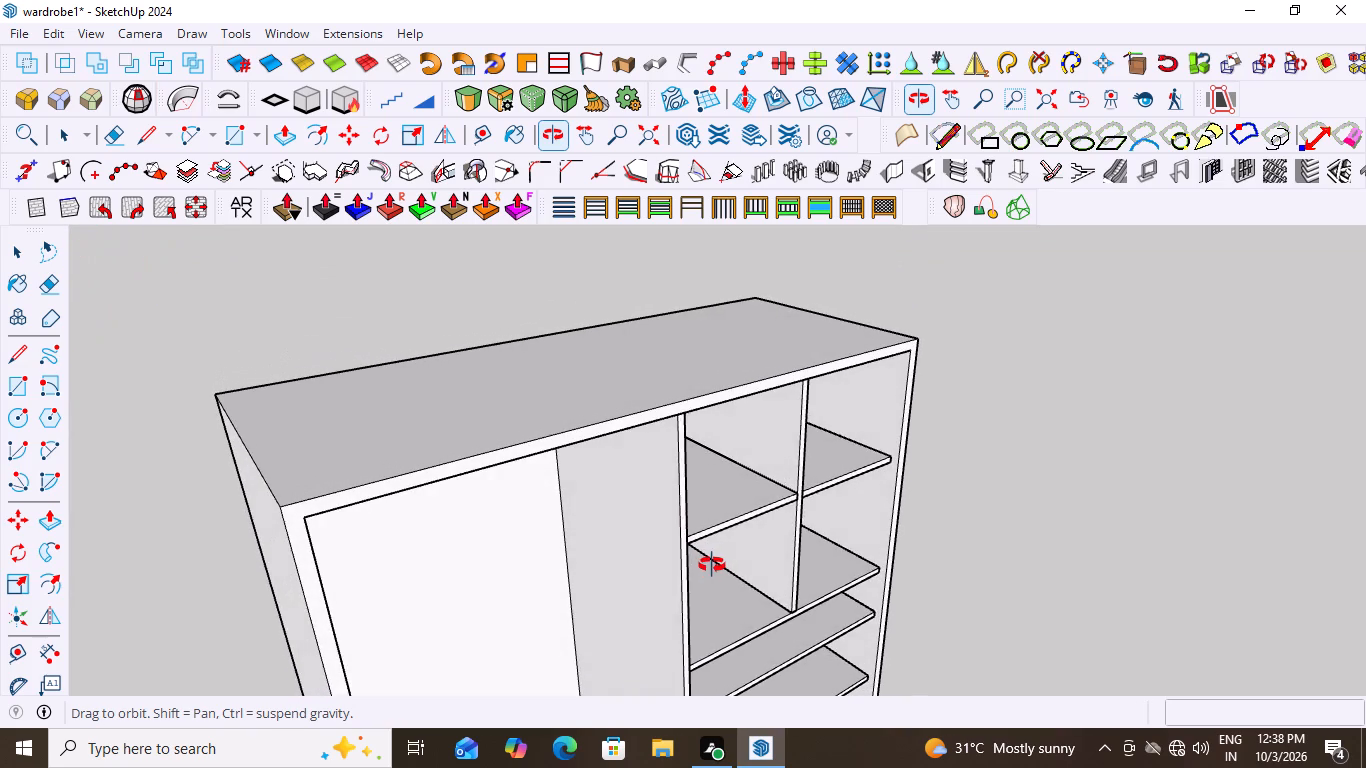
pyautogui.moveTo(712, 565); pyautogui.dragTo(519, 583, button='middle')
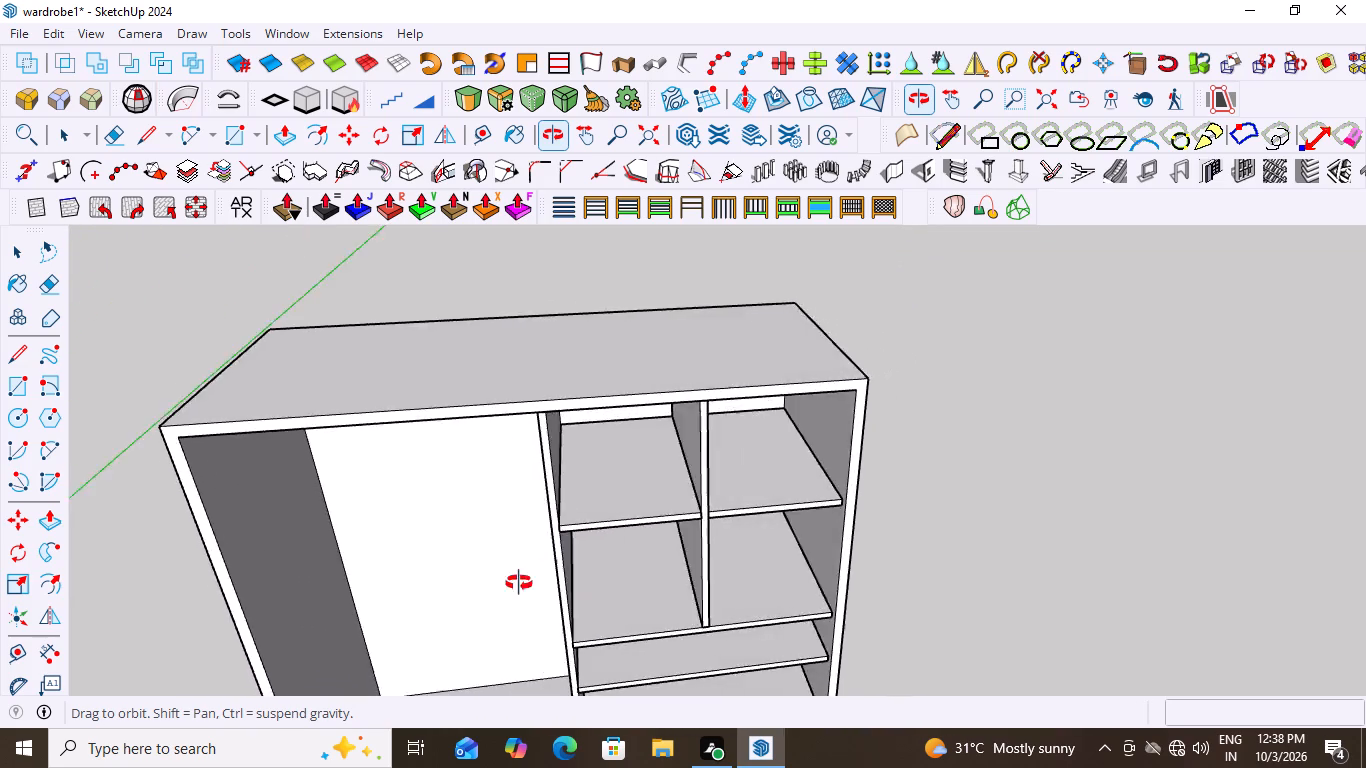
pyautogui.moveTo(519, 583); pyautogui.dragTo(649, 465, button='middle')
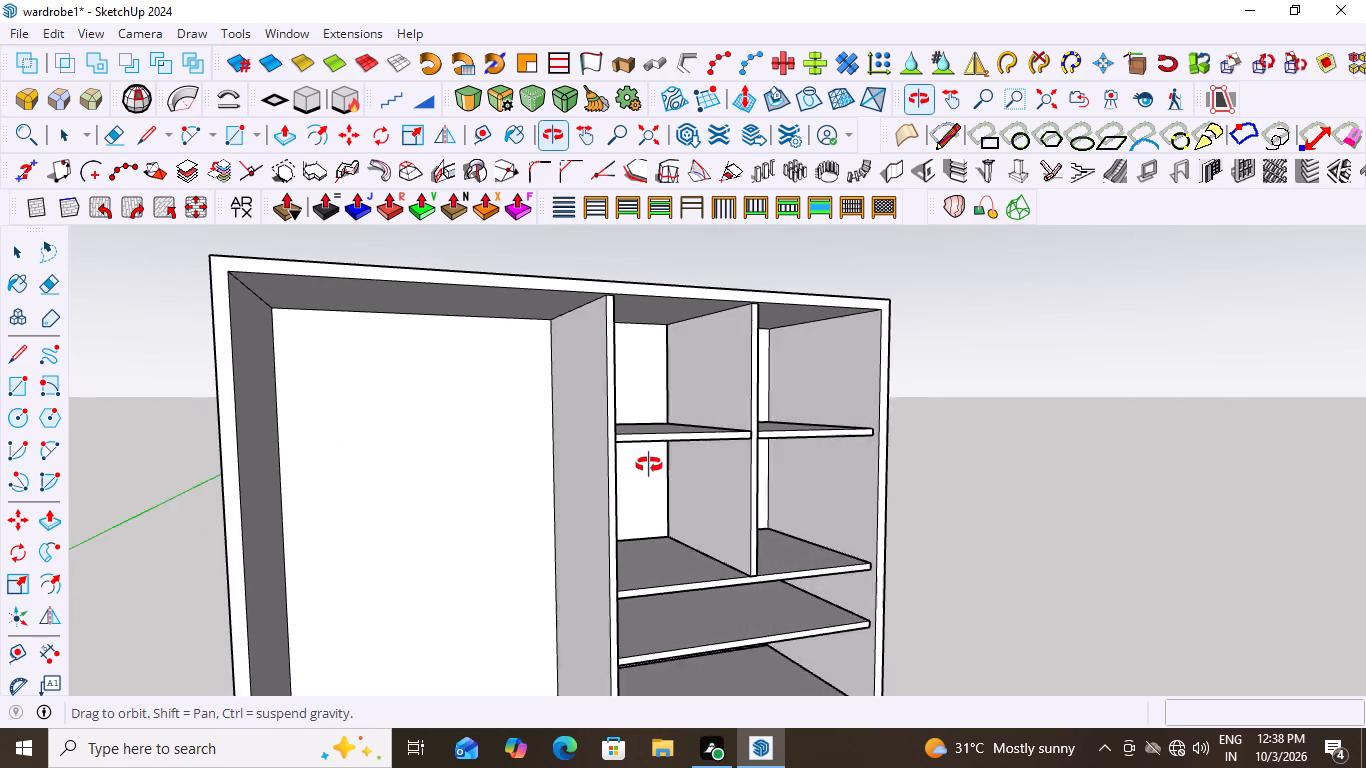
pyautogui.moveTo(649, 465); pyautogui.dragTo(581, 551, button='middle')
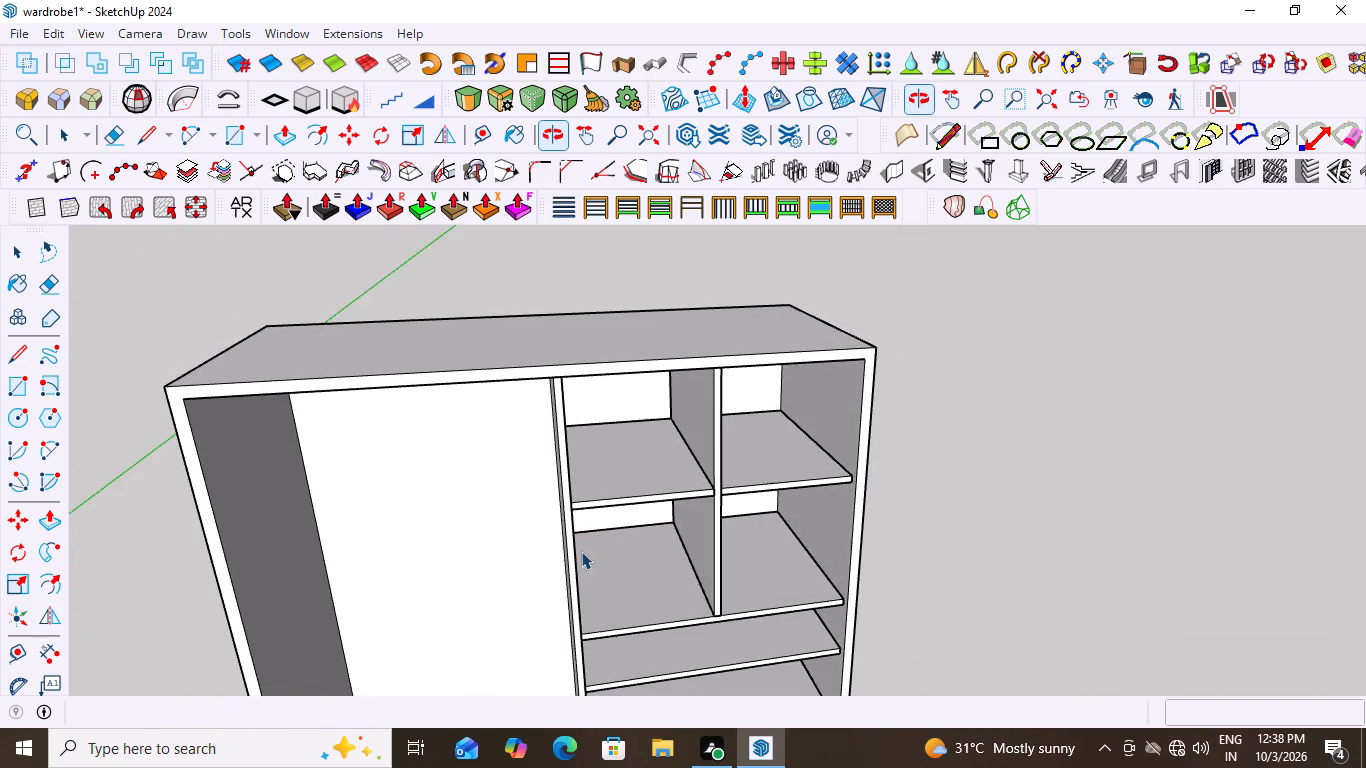
pyautogui.scroll(-6, 622, 542)
pyautogui.moveTo(719, 569); pyautogui.dragTo(664, 466, button='middle')
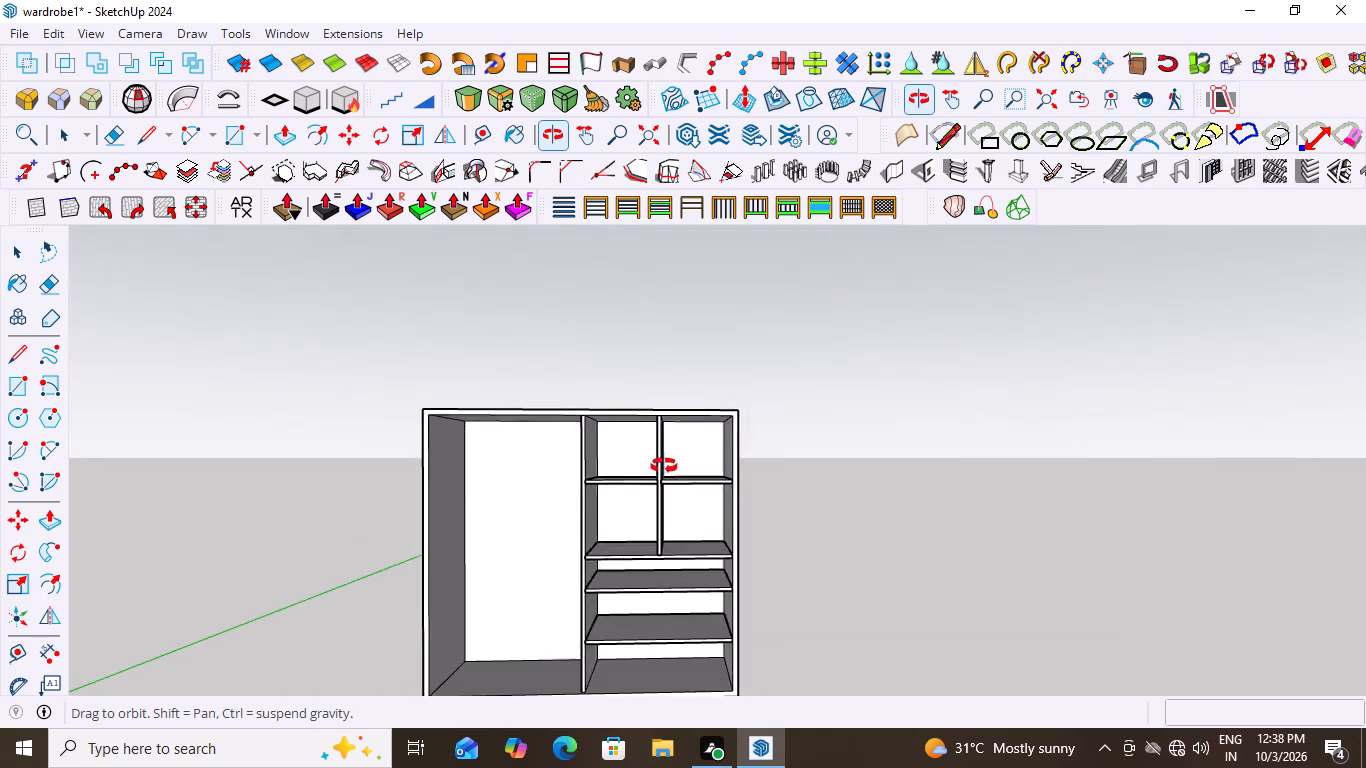
pyautogui.moveTo(664, 466); pyautogui.dragTo(504, 540, button='middle')
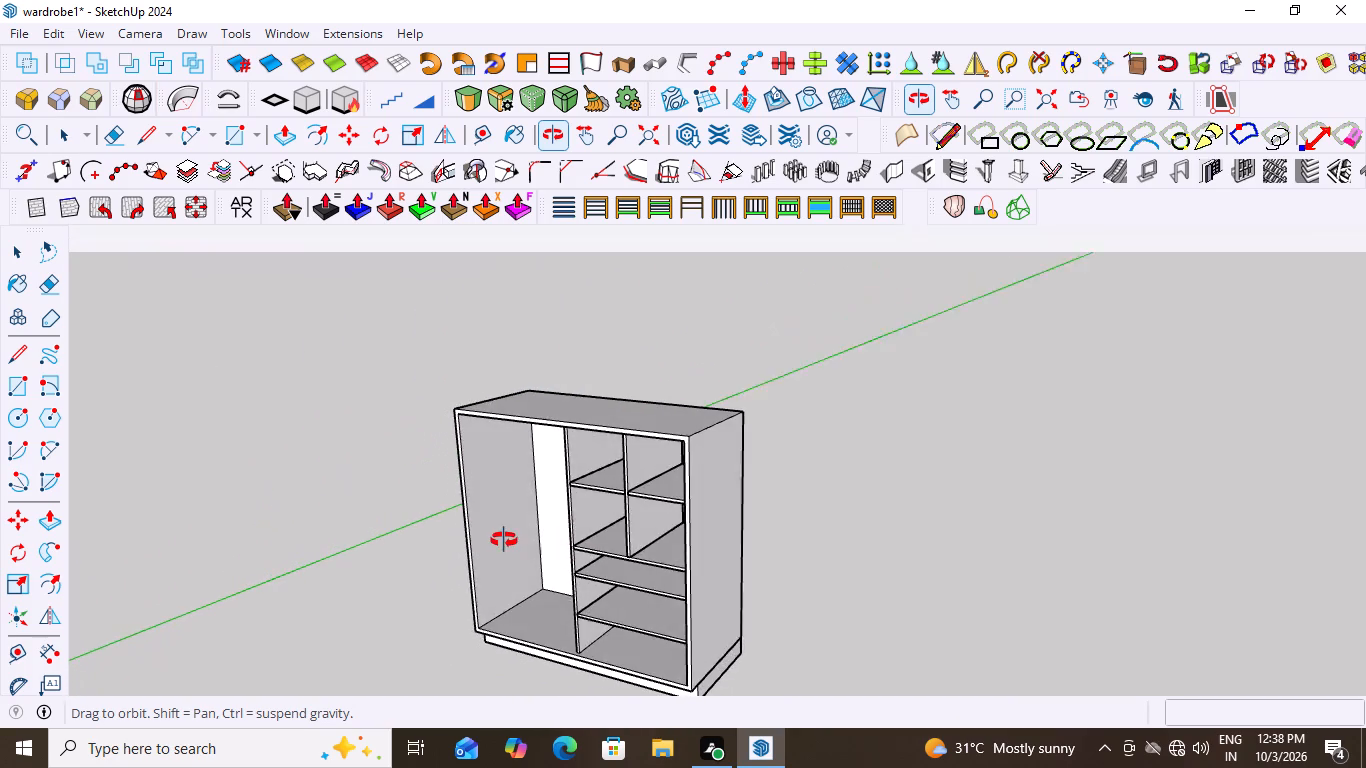
pyautogui.moveTo(504, 540); pyautogui.dragTo(519, 538, button='middle')
pyautogui.moveTo(686, 536); pyautogui.dragTo(1054, 528, button='middle')
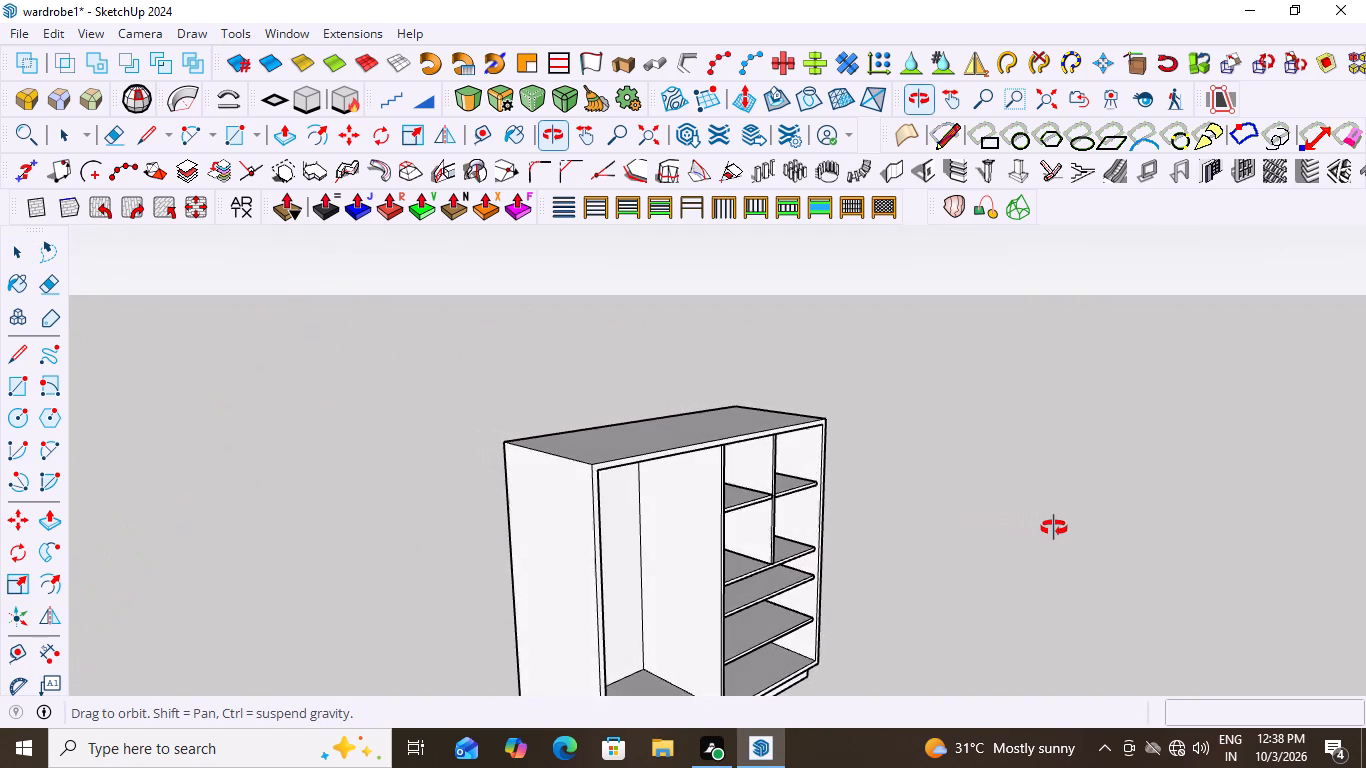
pyautogui.moveTo(1054, 528); pyautogui.dragTo(982, 474, button='middle')
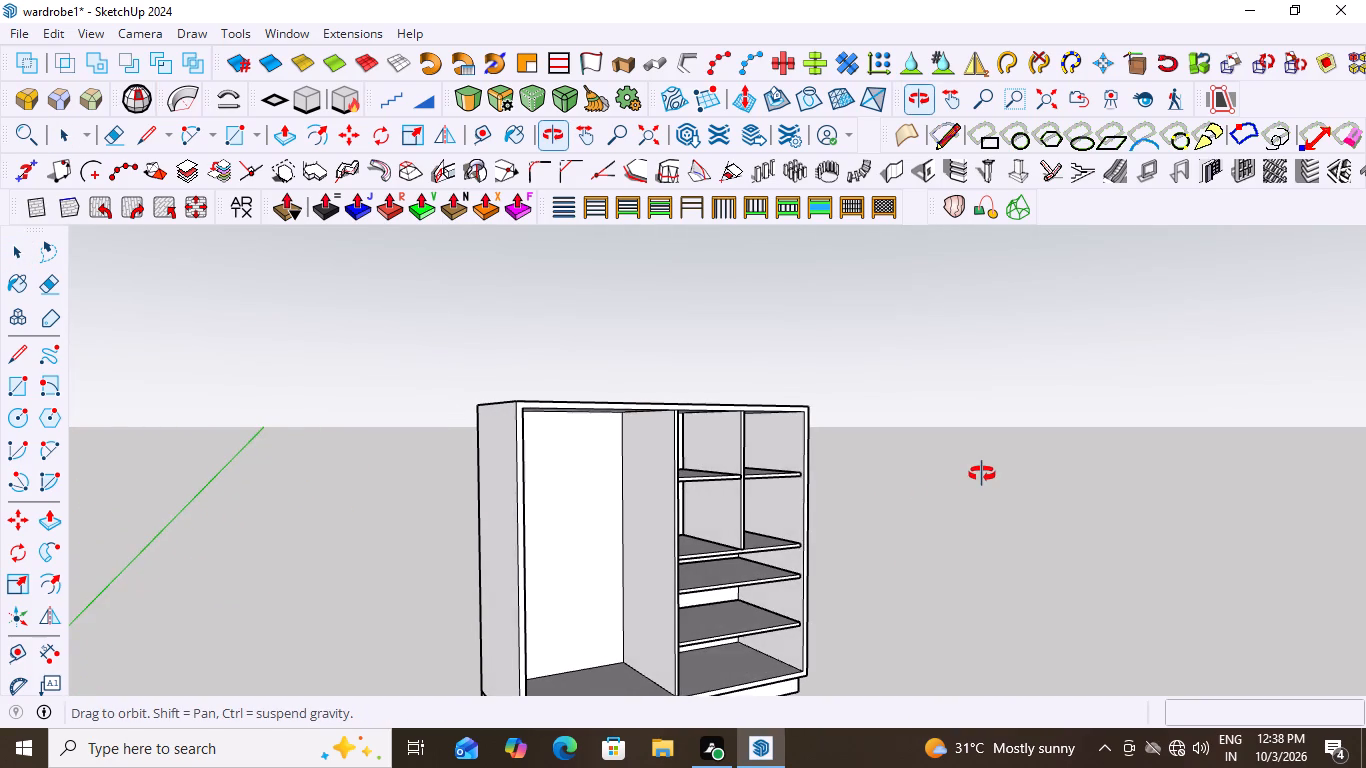
pyautogui.moveTo(982, 474); pyautogui.dragTo(614, 554, button='middle')
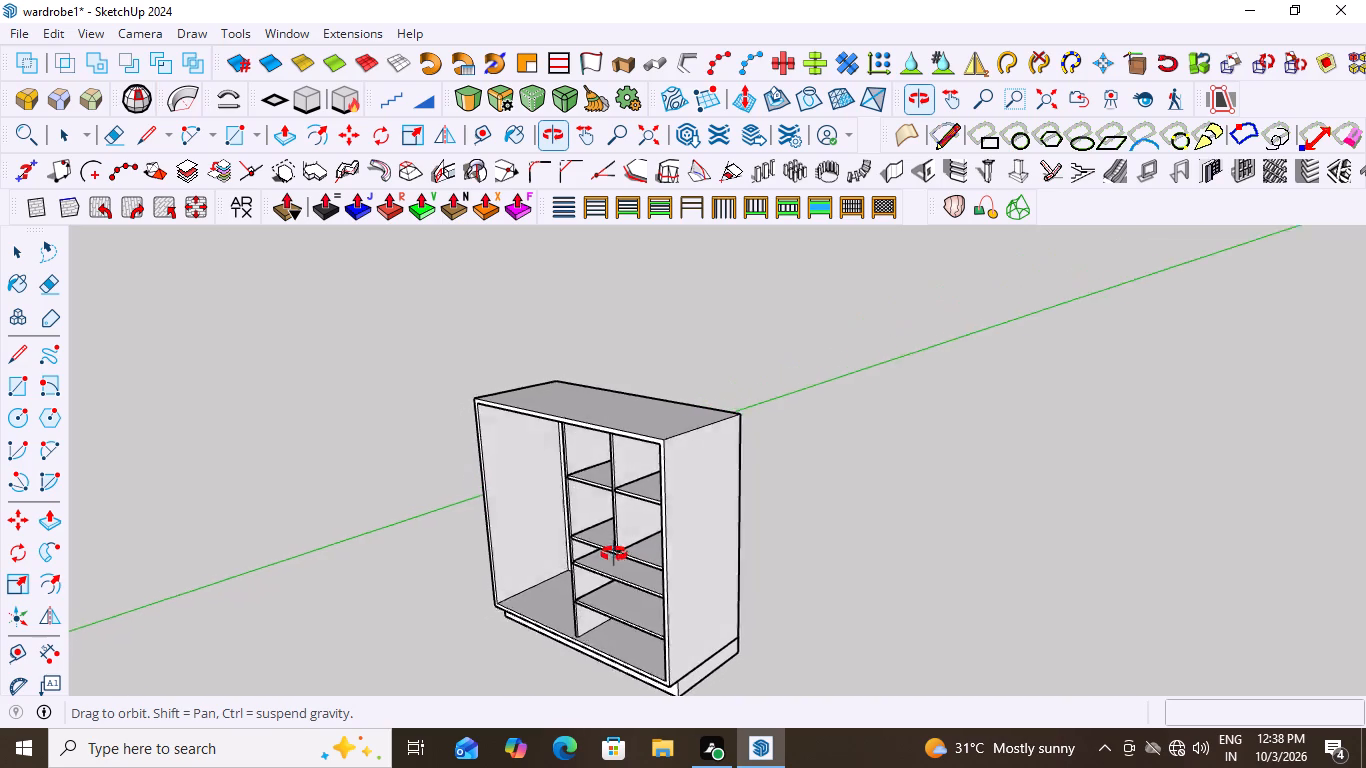
pyautogui.moveTo(614, 554); pyautogui.dragTo(714, 552, button='middle')
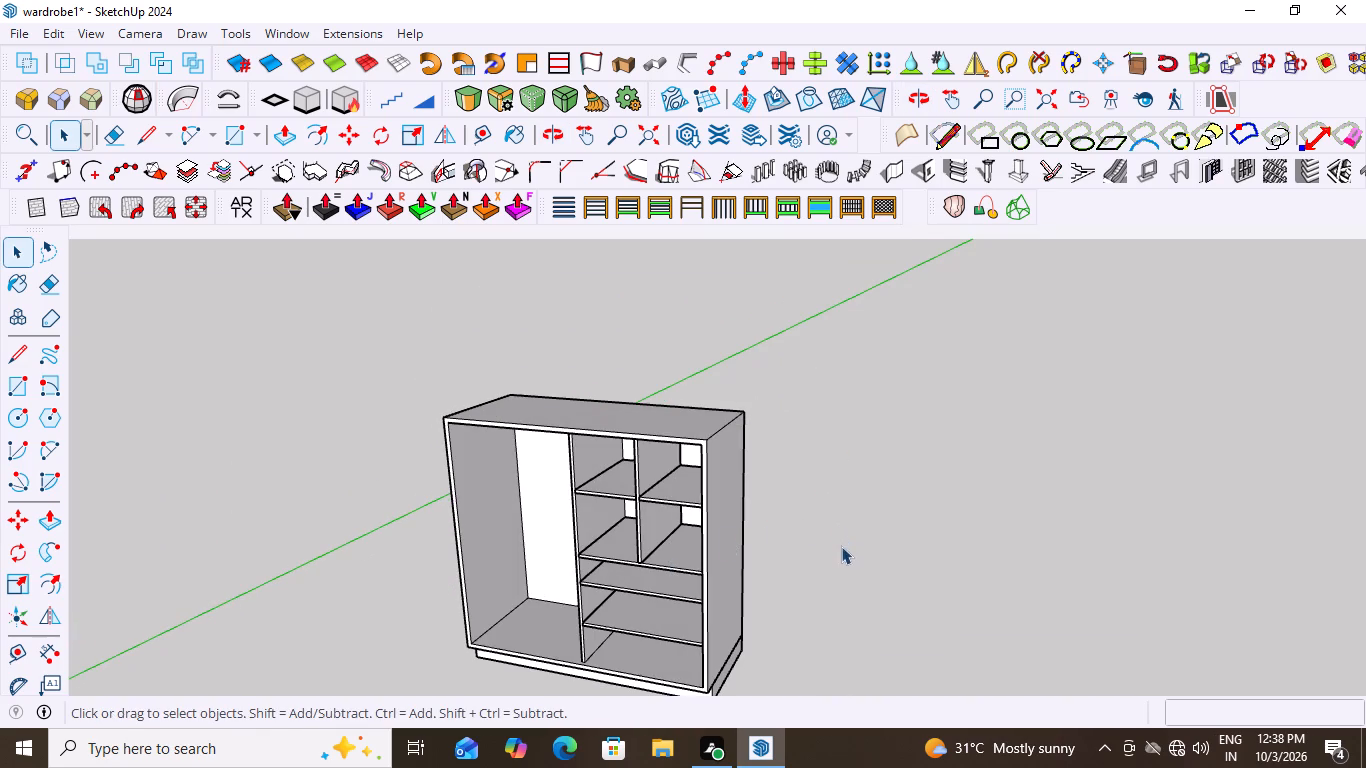
pyautogui.scroll(-6, 839, 549)
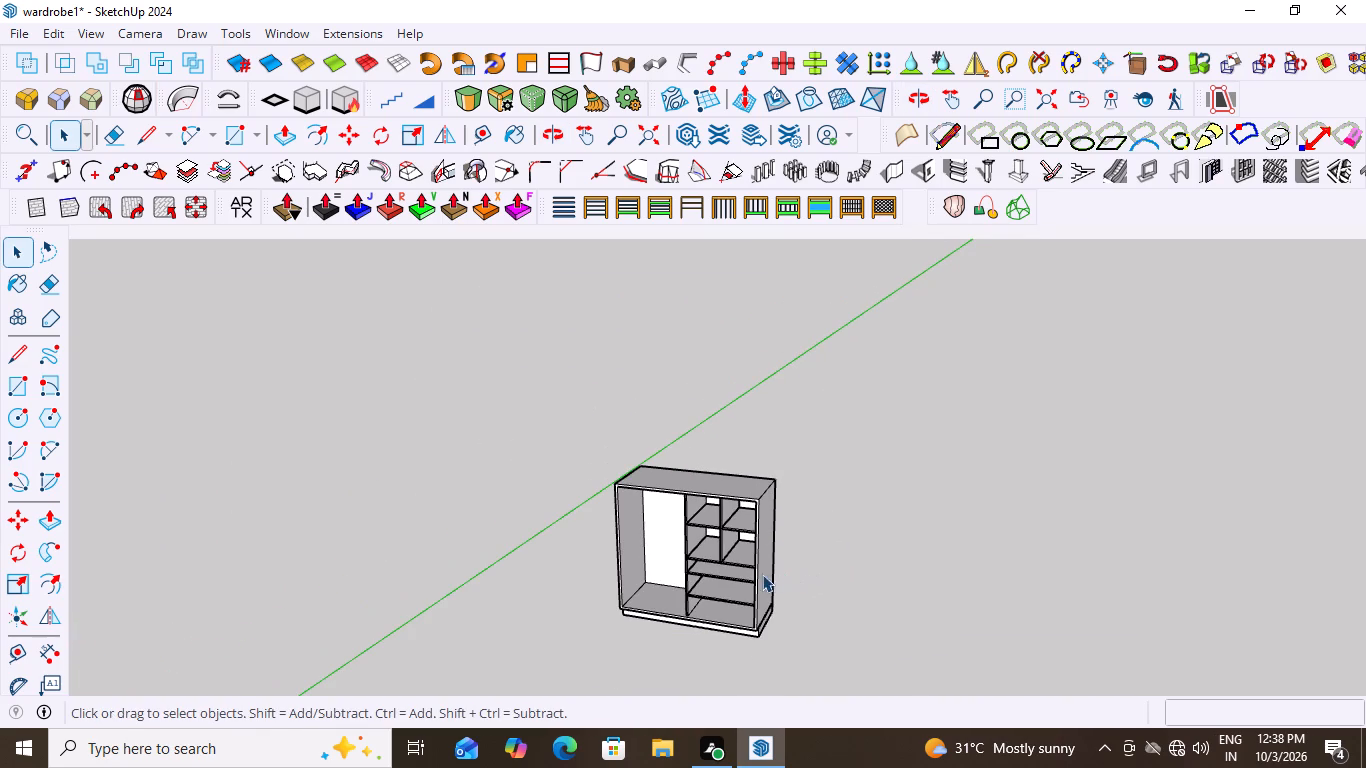
pyautogui.moveTo(795, 566); pyautogui.dragTo(863, 549, button='middle')
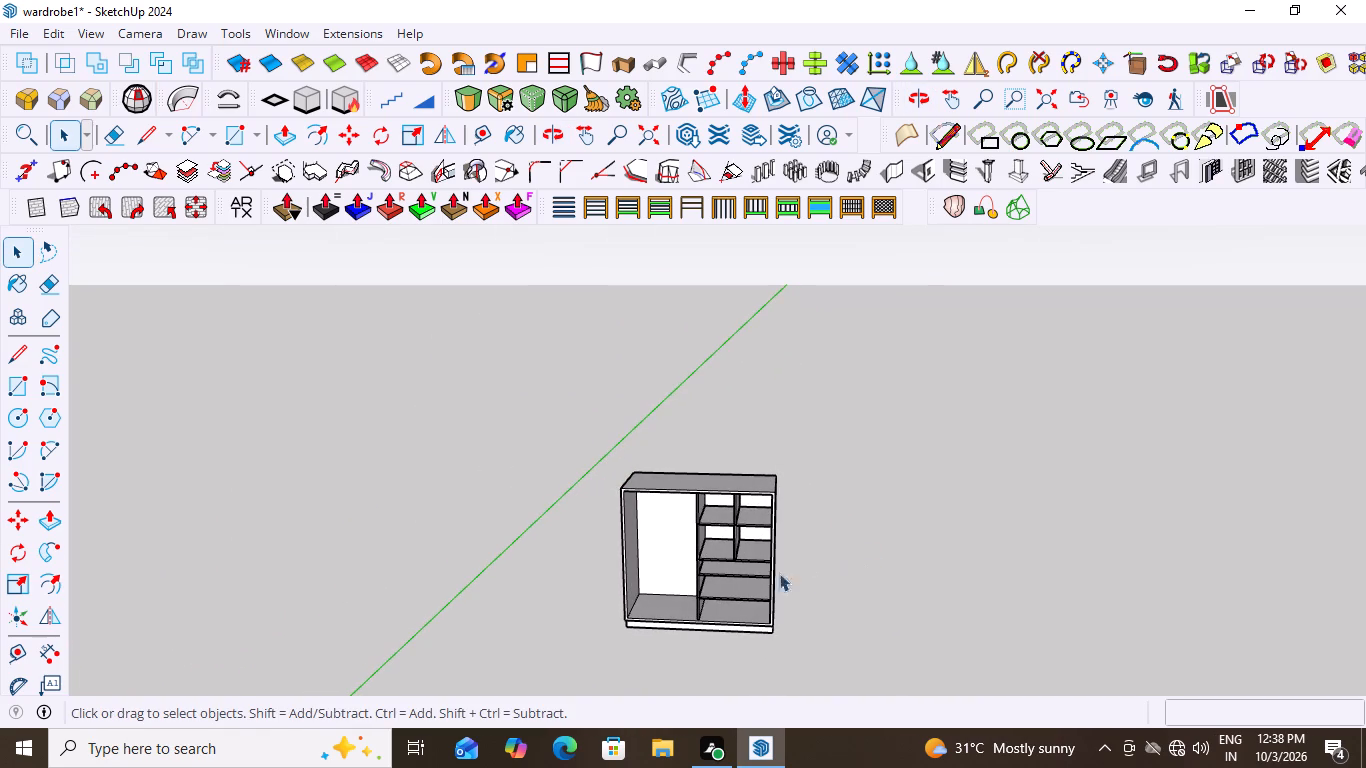
pyautogui.scroll(6, 725, 570)
pyautogui.scroll(-6, 749, 549)
pyautogui.moveTo(732, 550); pyautogui.dragTo(789, 505, button='middle')
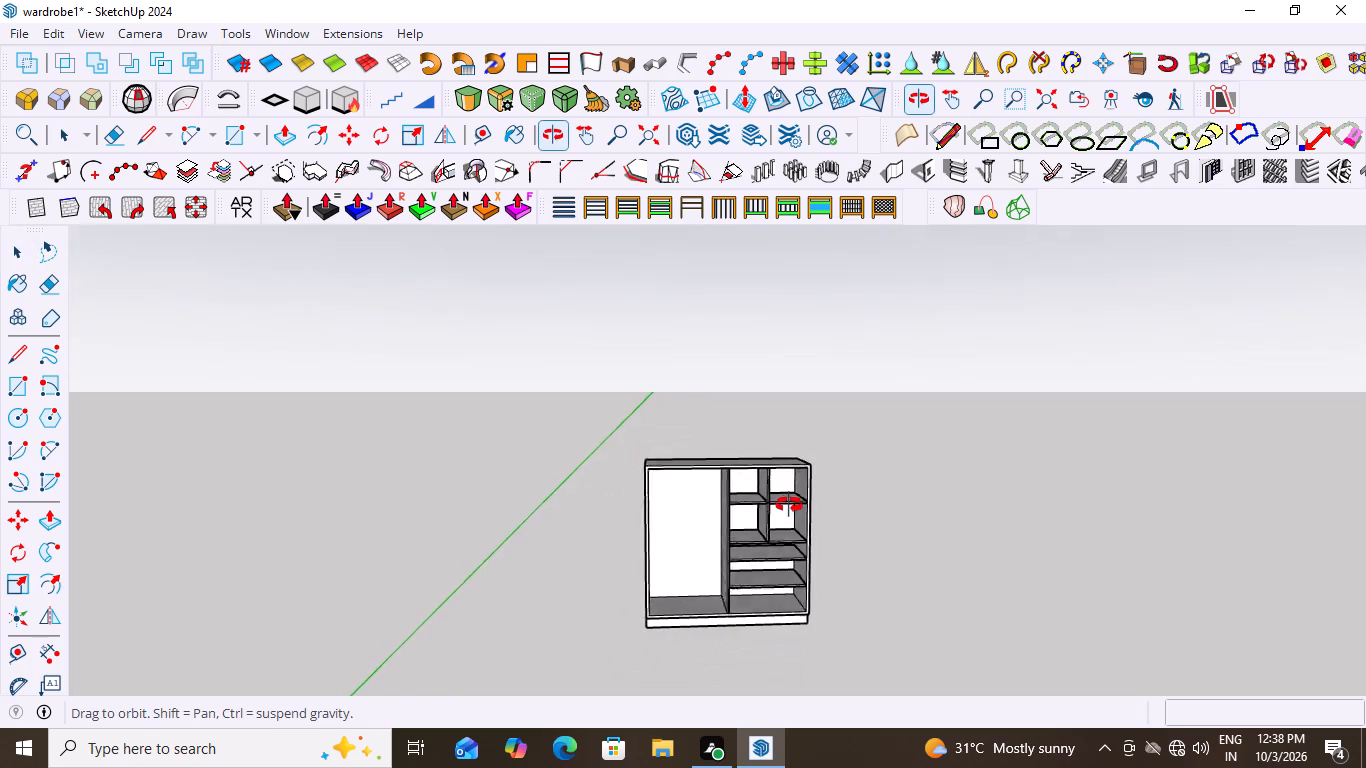
pyautogui.moveTo(789, 505); pyautogui.dragTo(769, 431, button='middle')
pyautogui.scroll(2, 736, 600)
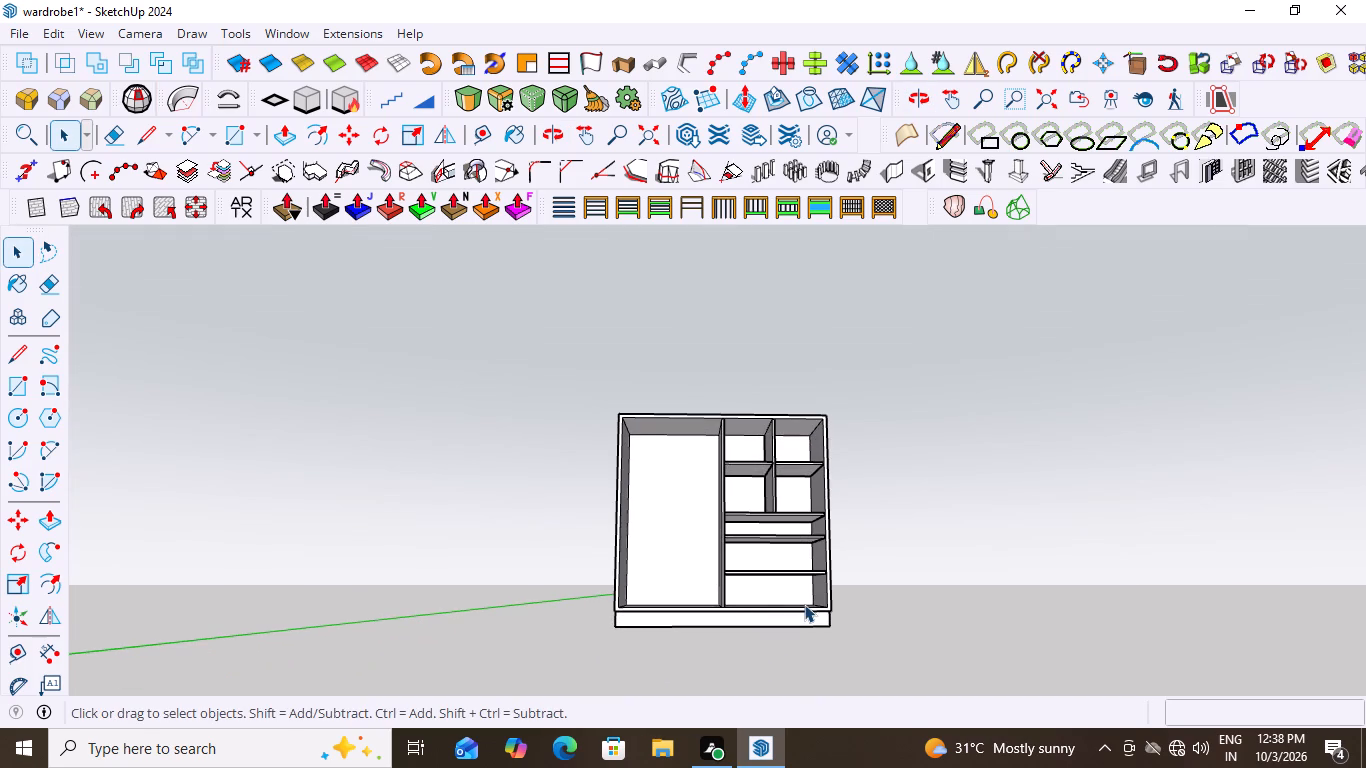
pyautogui.moveTo(785, 544); pyautogui.dragTo(789, 600, button='middle')
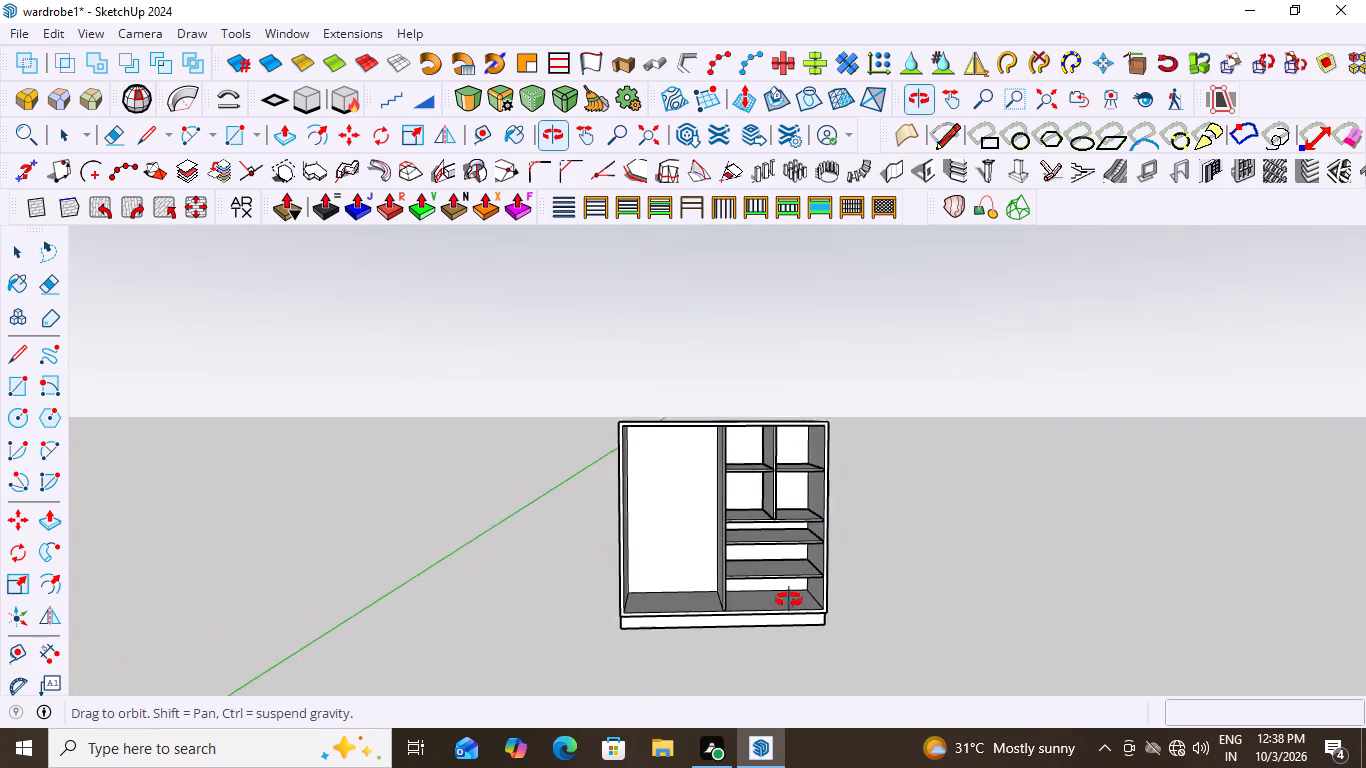
pyautogui.moveTo(789, 600); pyautogui.dragTo(776, 589, button='middle')
# Copy the lowest right-compartment shelf about 3' 5 1/2" across the main partition into the open left compartment at the same height.
pyautogui.scroll(2, 713, 587)
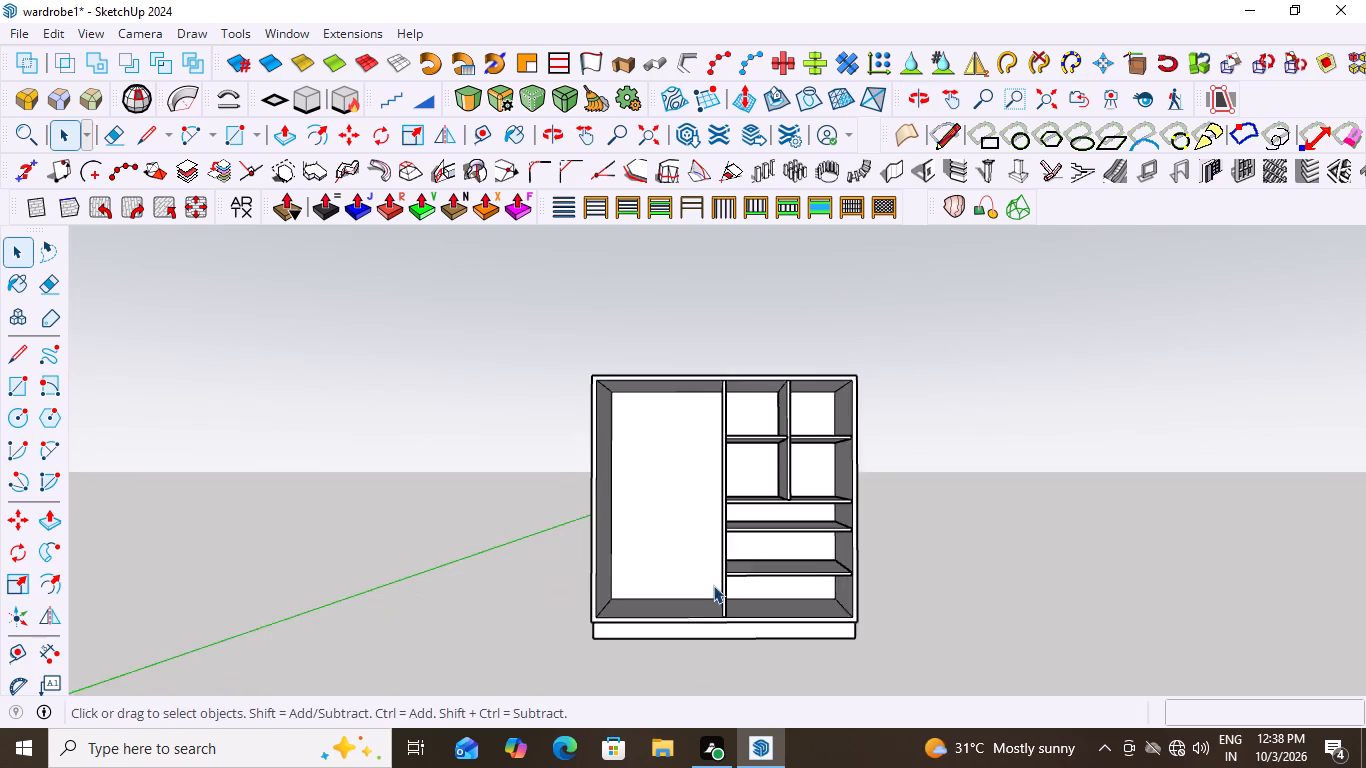
pyautogui.scroll(1, 713, 585)
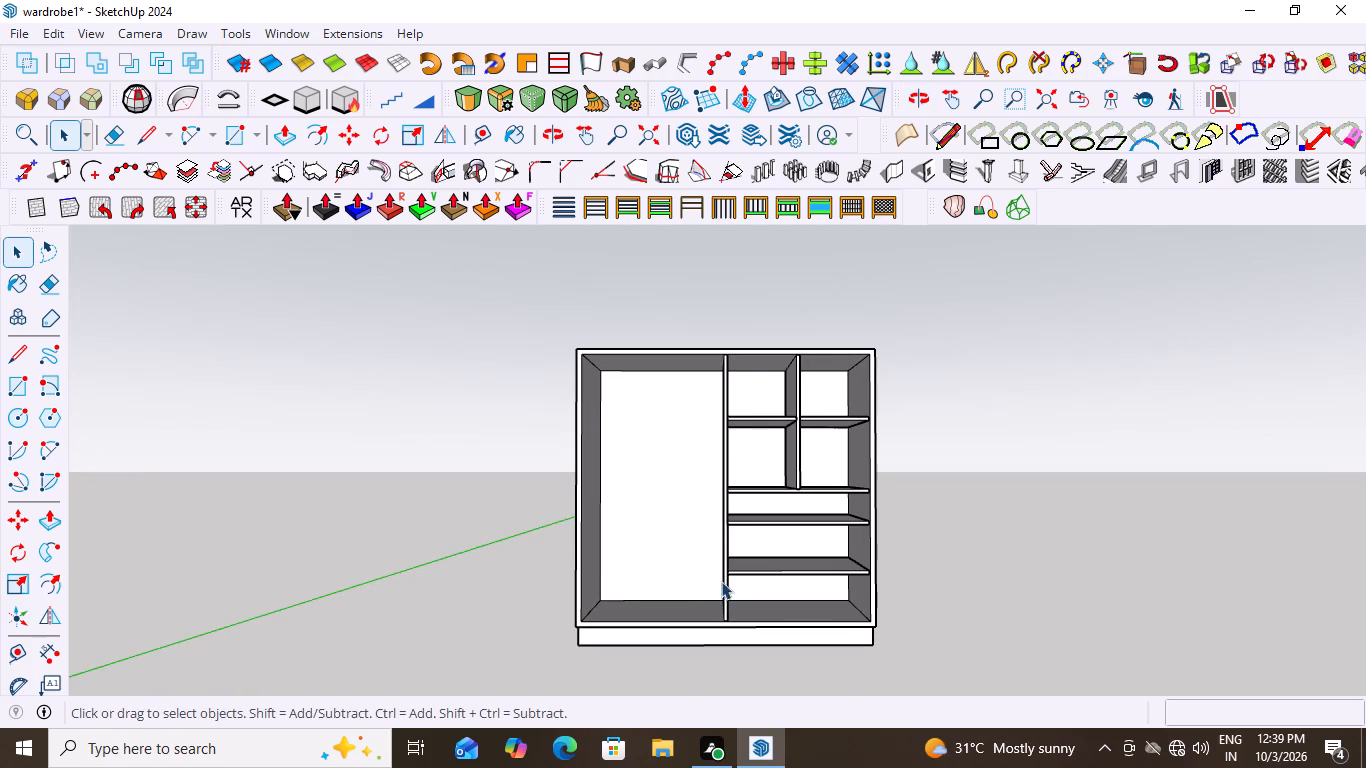
pyautogui.press('m')
pyautogui.scroll(3, 746, 593)
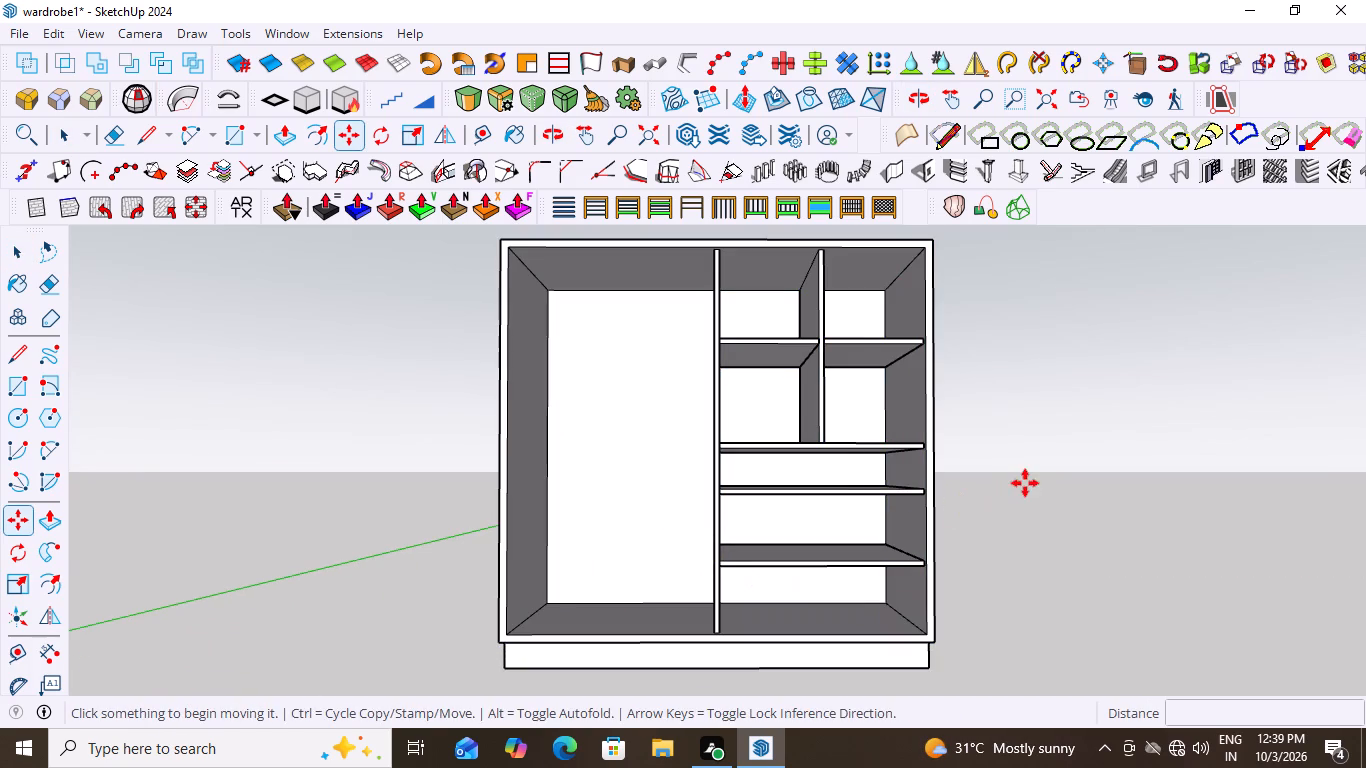
pyautogui.click(1036, 478)
pyautogui.press('space')
pyautogui.click(879, 559)
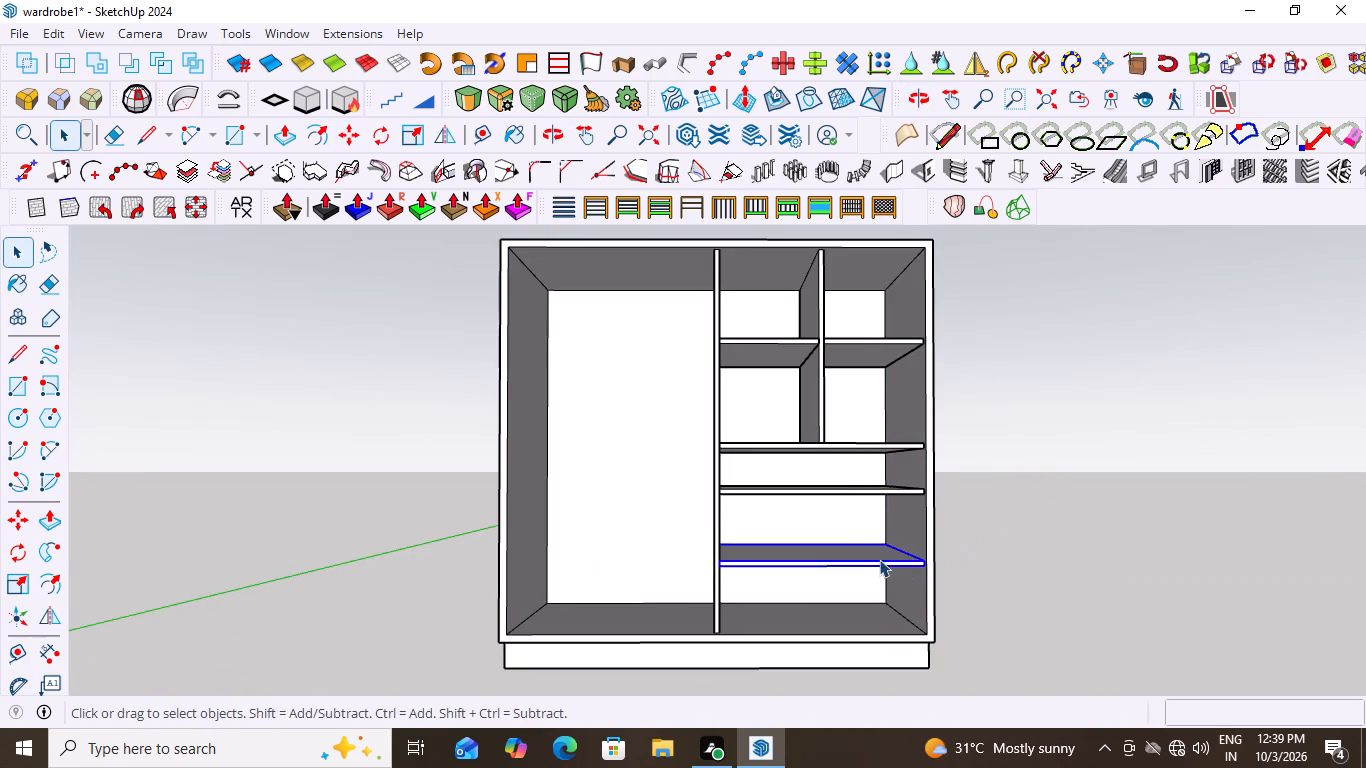
pyautogui.scroll(2, 987, 564)
pyautogui.press('m')
pyautogui.scroll(2, 892, 596)
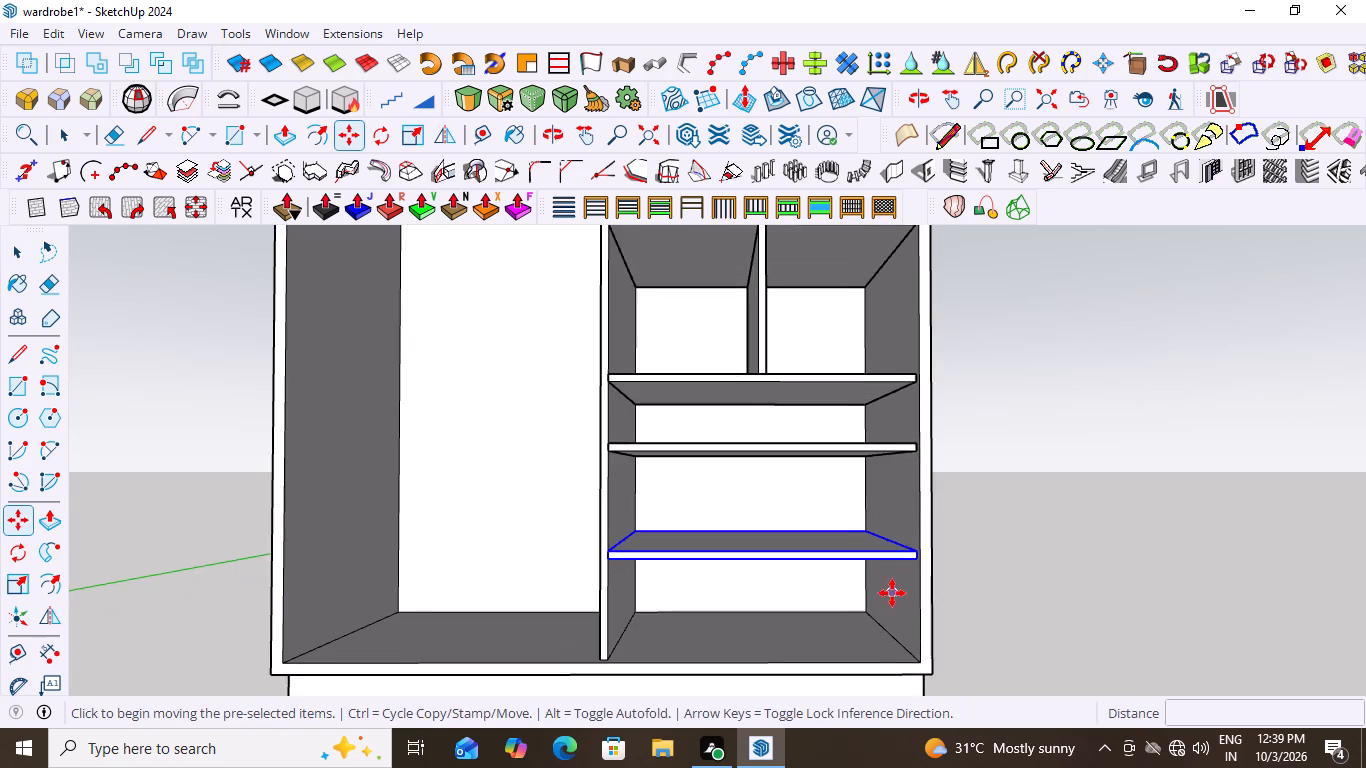
pyautogui.scroll(4, 898, 586)
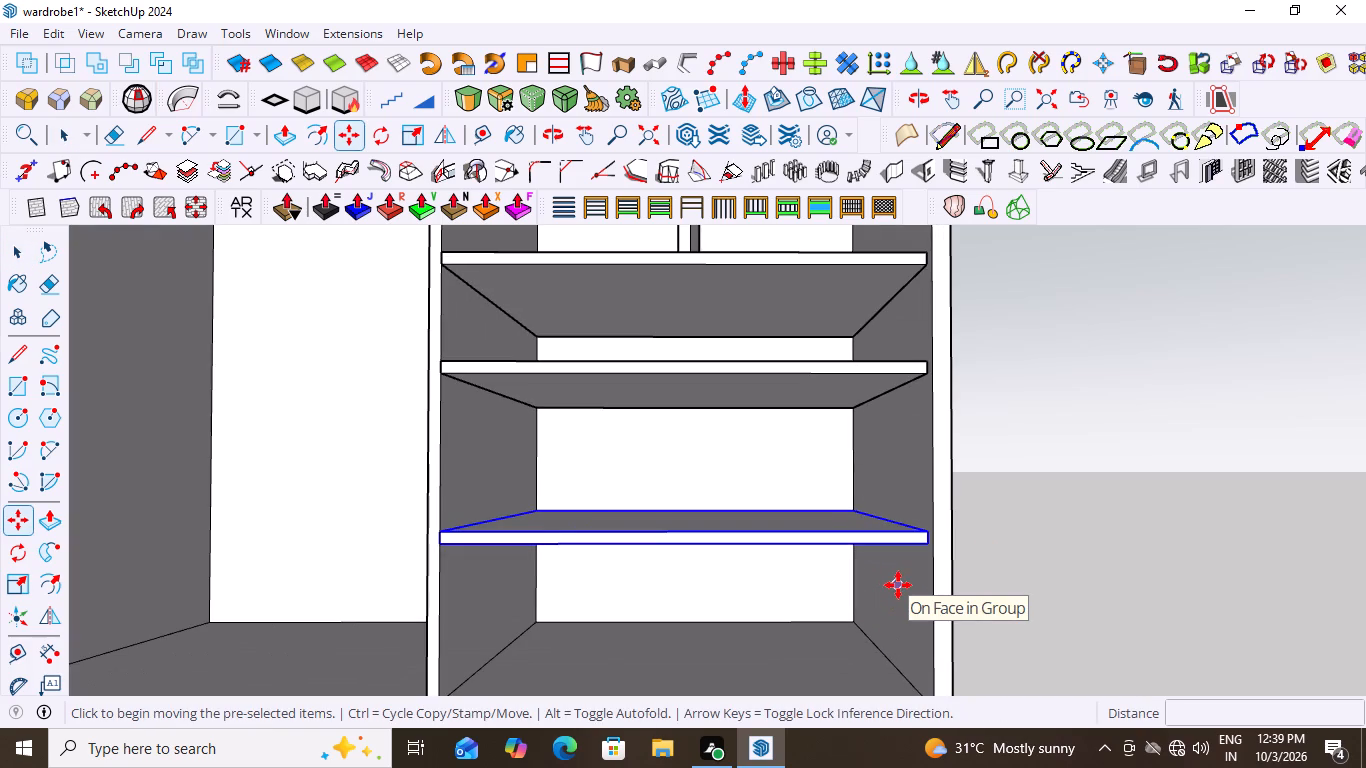
pyautogui.click(930, 530)
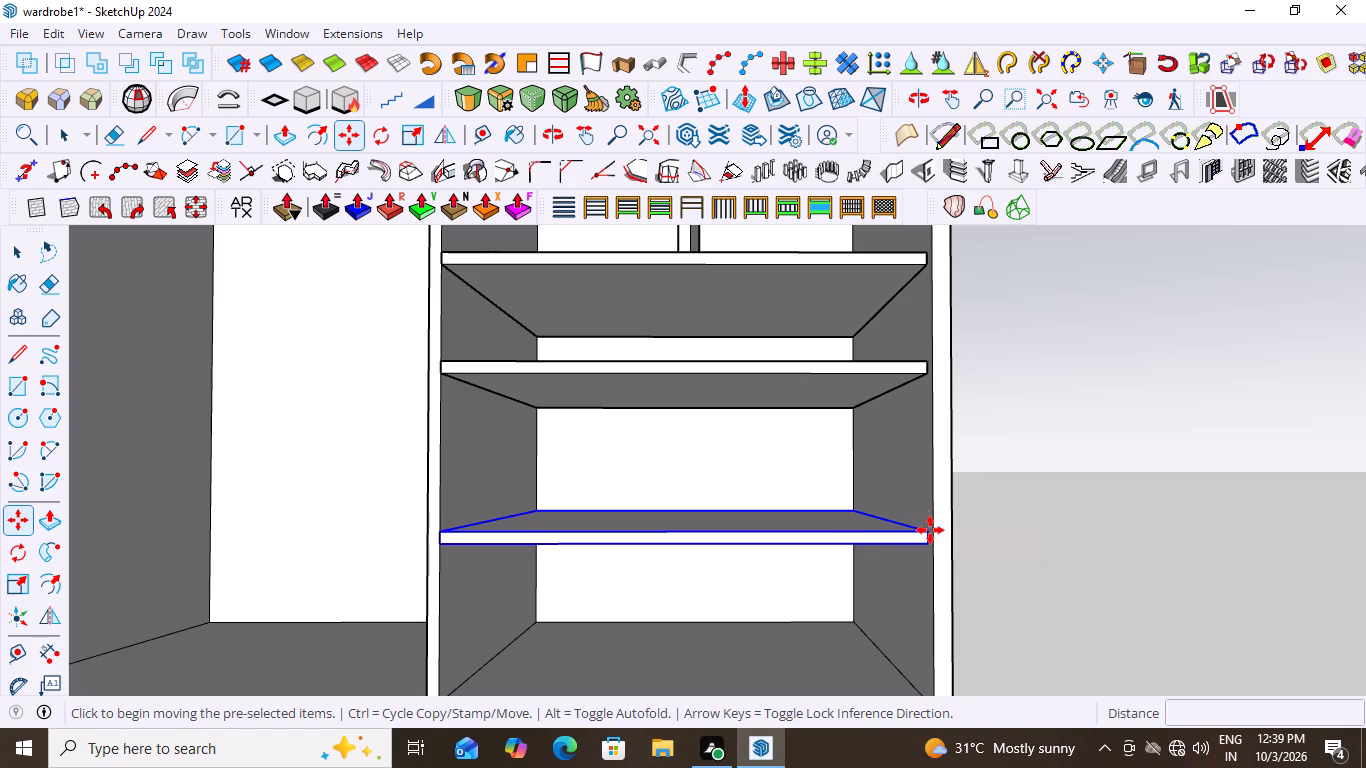
pyautogui.scroll(-7, 891, 521)
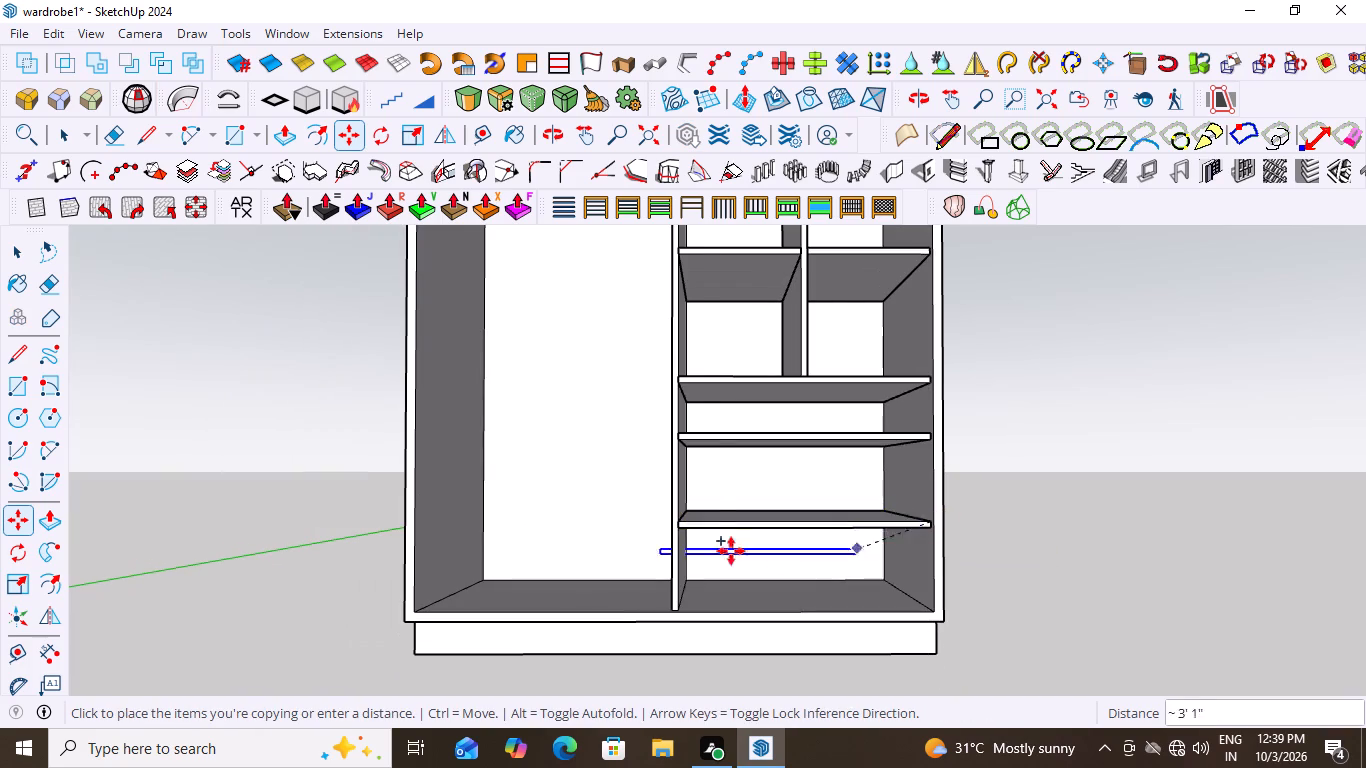
pyautogui.scroll(8, 629, 510)
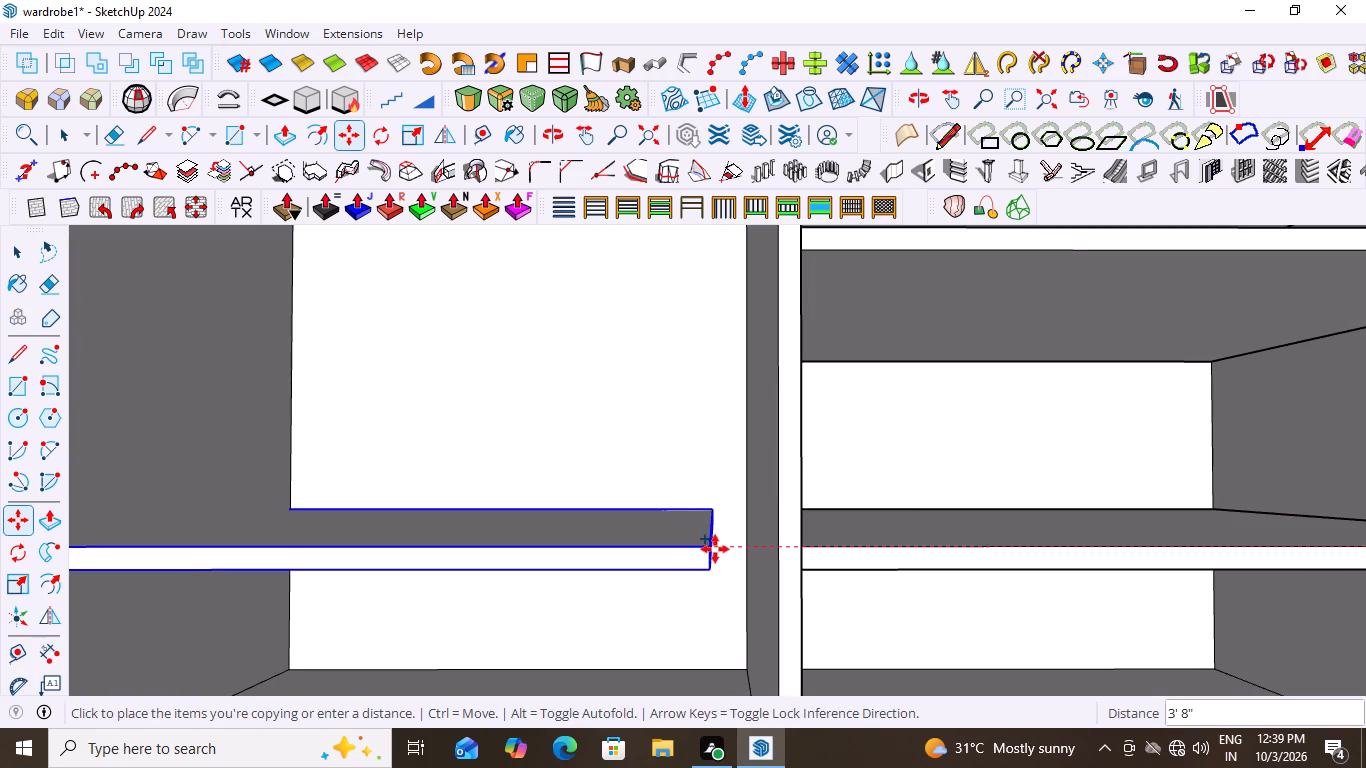
pyautogui.click(778, 544)
pyautogui.scroll(-7, 719, 507)
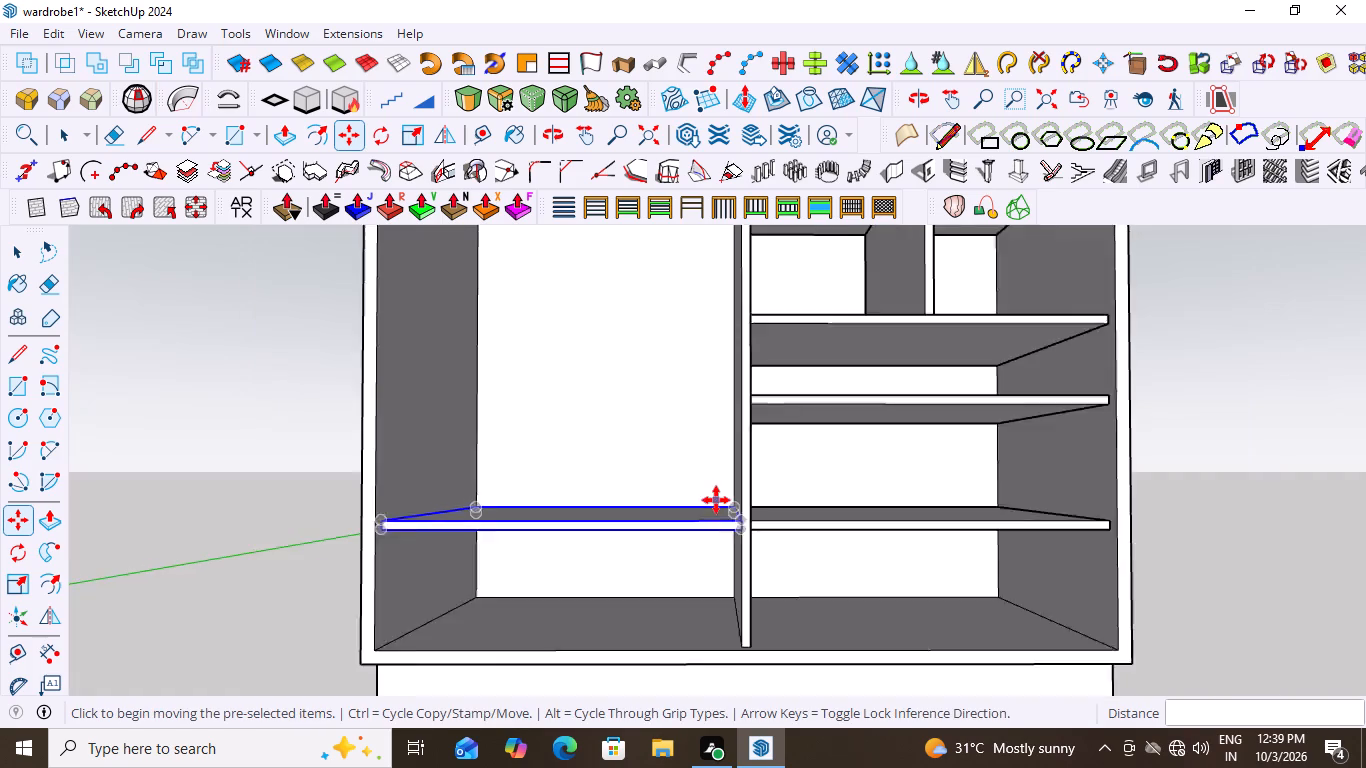
pyautogui.scroll(-10, 716, 500)
pyautogui.press('space')
pyautogui.click(1004, 524)
pyautogui.moveTo(756, 536); pyautogui.dragTo(744, 294, button='middle')
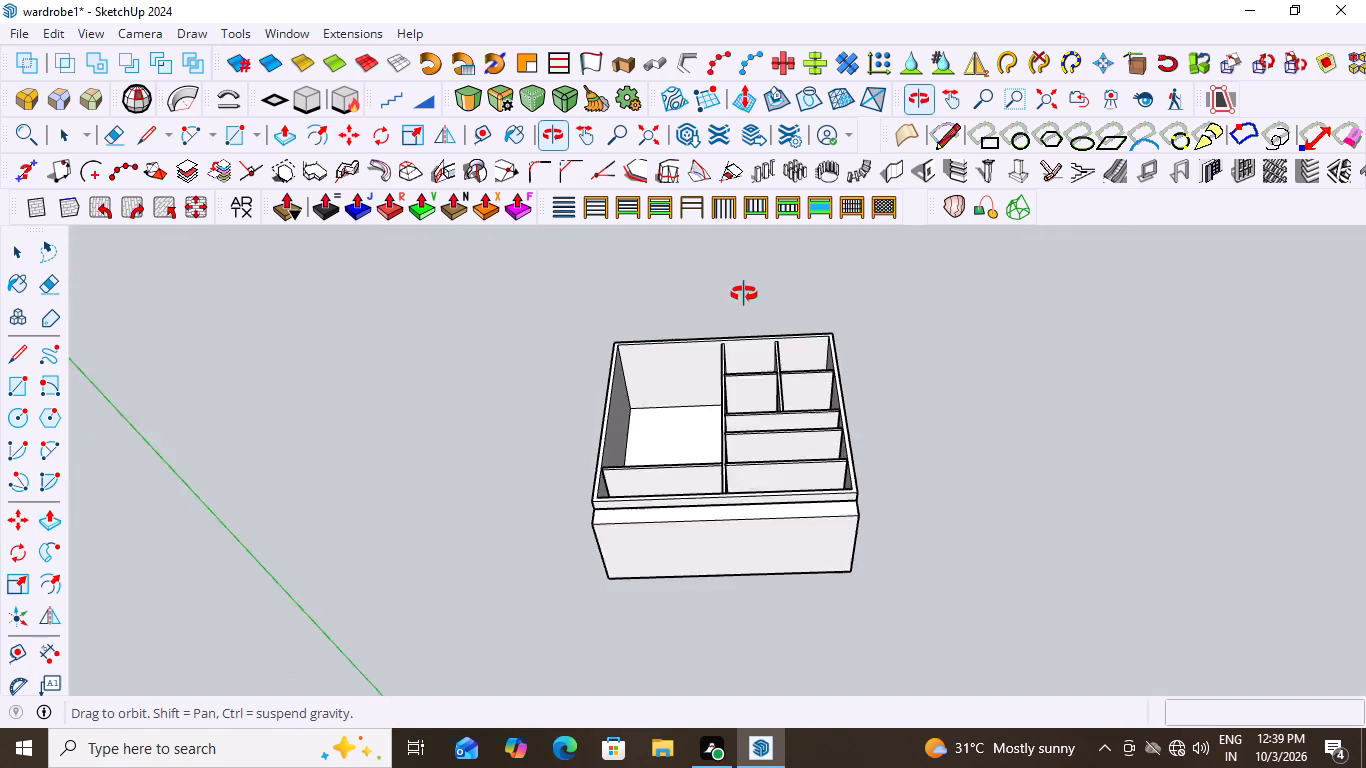
pyautogui.moveTo(744, 294); pyautogui.dragTo(559, 674, button='middle')
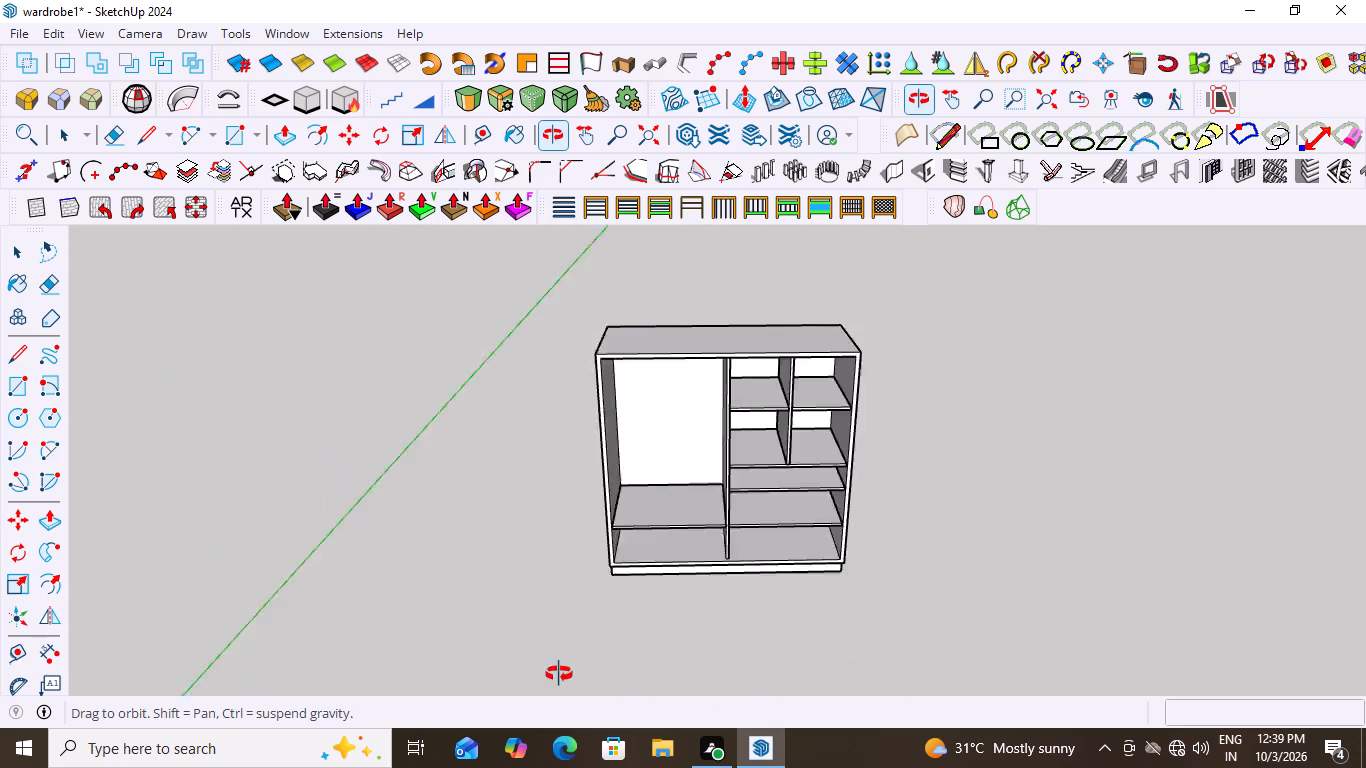
# Examine the wardrobe's lower shelves on both sides of the main partition from the front, sides, above and below.
pyautogui.moveTo(559, 674); pyautogui.dragTo(761, 660, button='middle')
pyautogui.scroll(12, 688, 538)
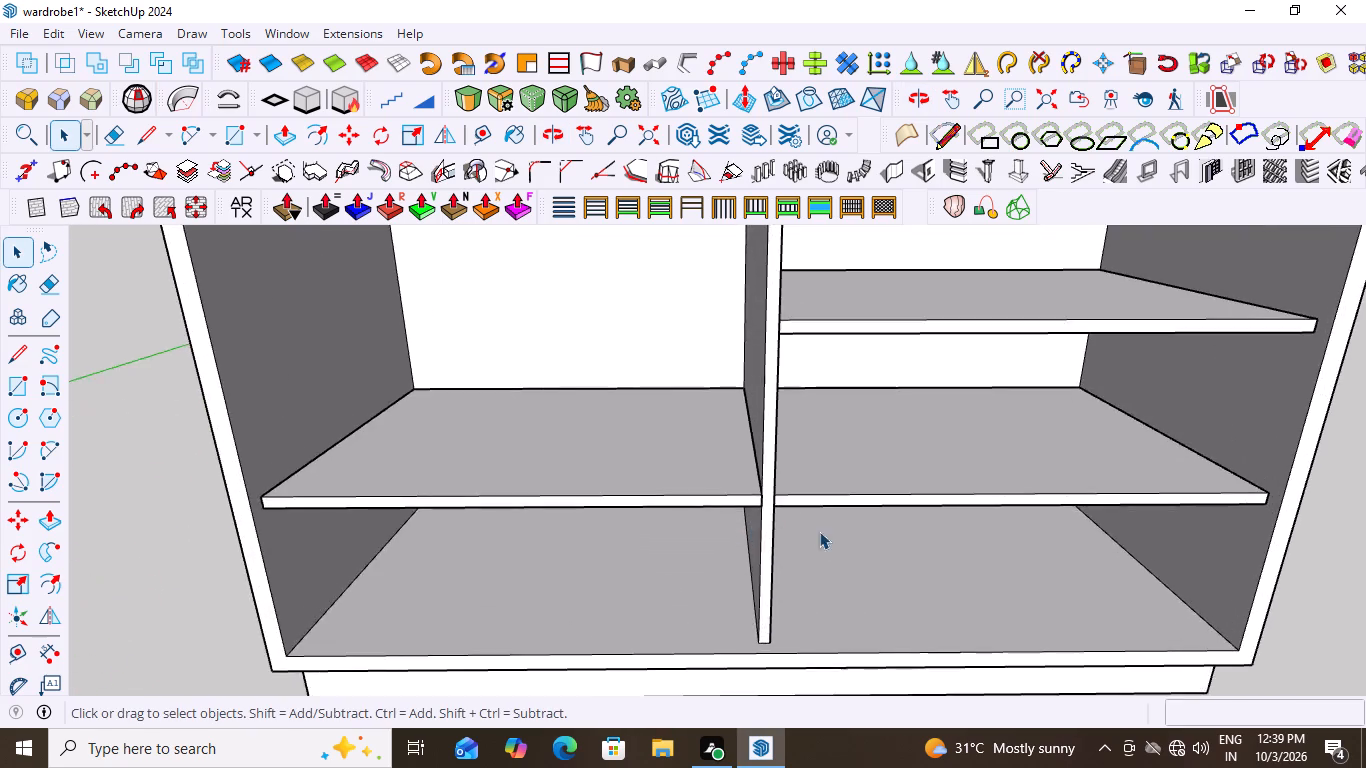
pyautogui.moveTo(819, 531); pyautogui.dragTo(907, 408, button='middle')
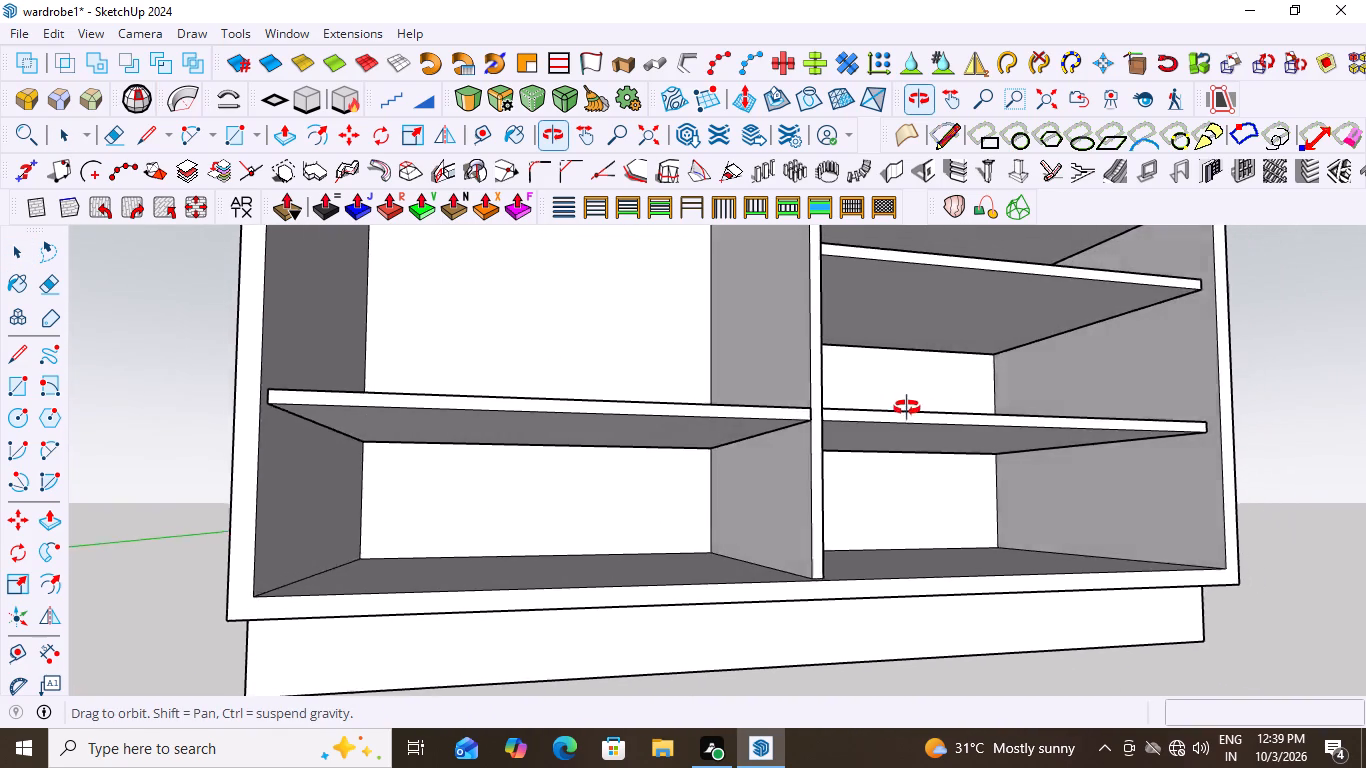
pyautogui.moveTo(907, 408); pyautogui.dragTo(763, 529, button='middle')
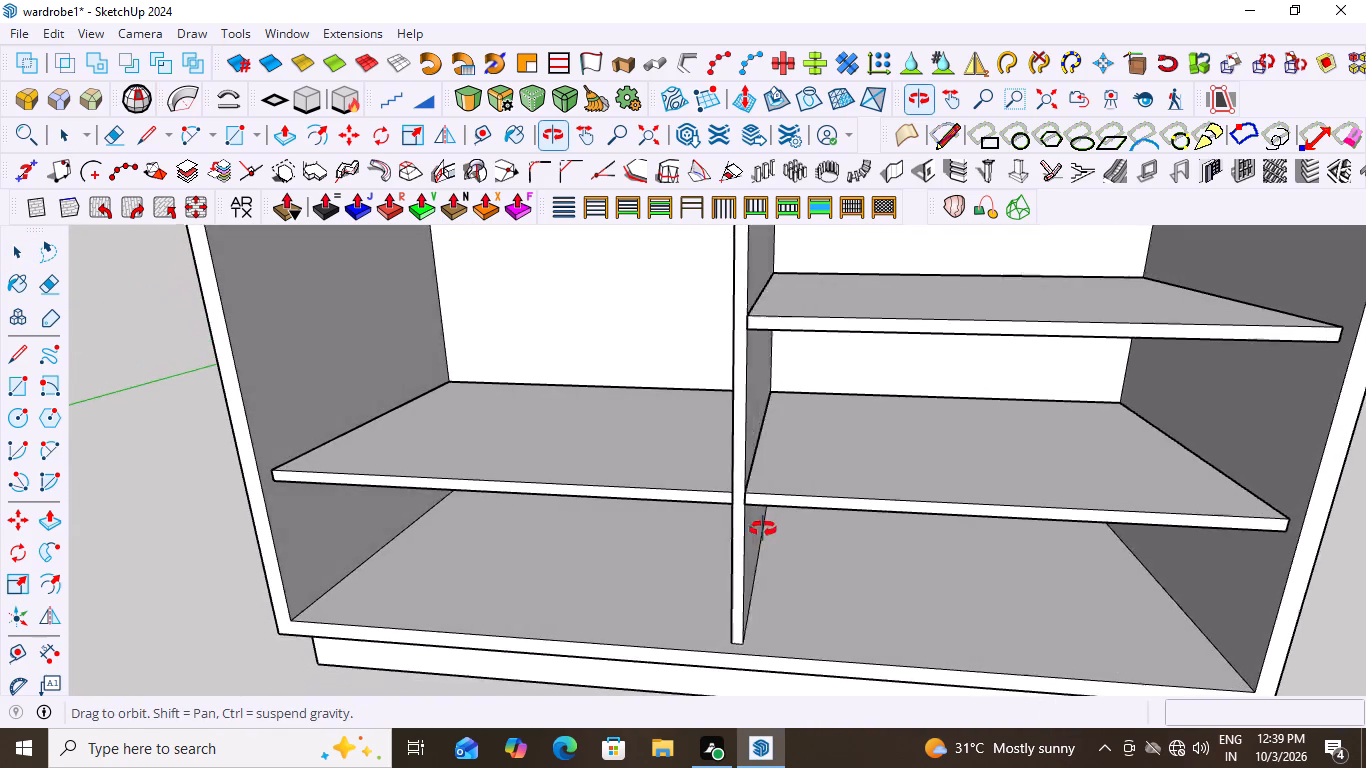
pyautogui.moveTo(763, 529); pyautogui.dragTo(959, 573, button='middle')
pyautogui.scroll(1, 783, 575)
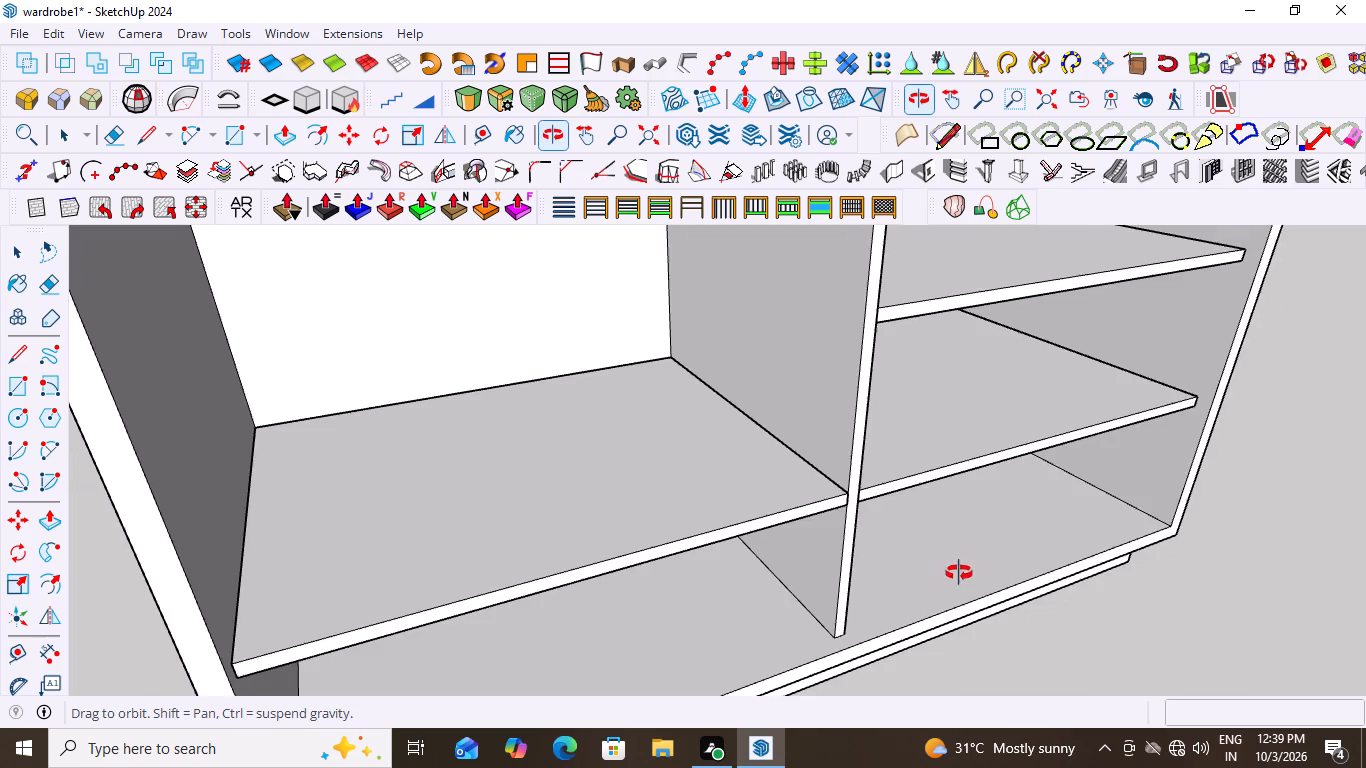
pyautogui.moveTo(959, 573); pyautogui.dragTo(614, 577, button='middle')
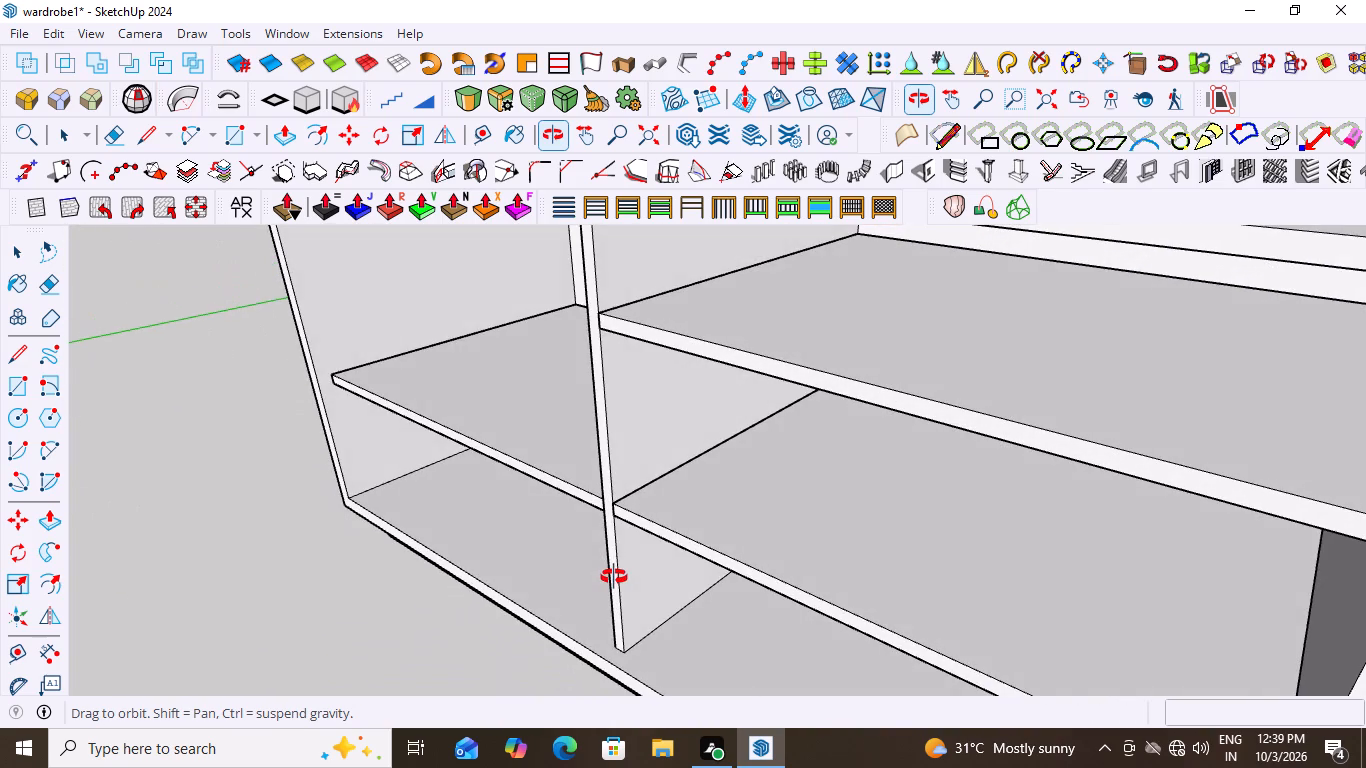
pyautogui.moveTo(614, 577); pyautogui.dragTo(831, 417, button='middle')
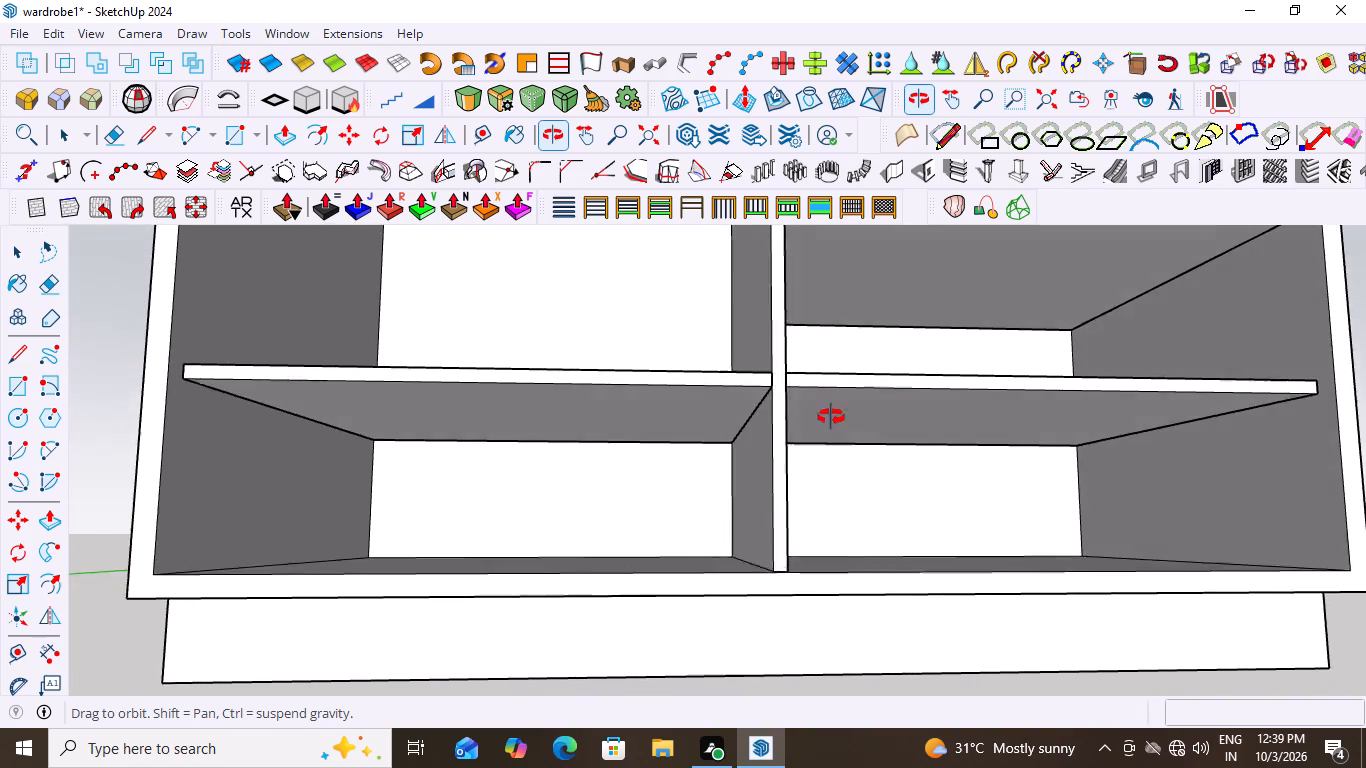
pyautogui.moveTo(831, 417); pyautogui.dragTo(826, 549, button='middle')
pyautogui.scroll(-6, 826, 549)
pyautogui.scroll(1, 944, 468)
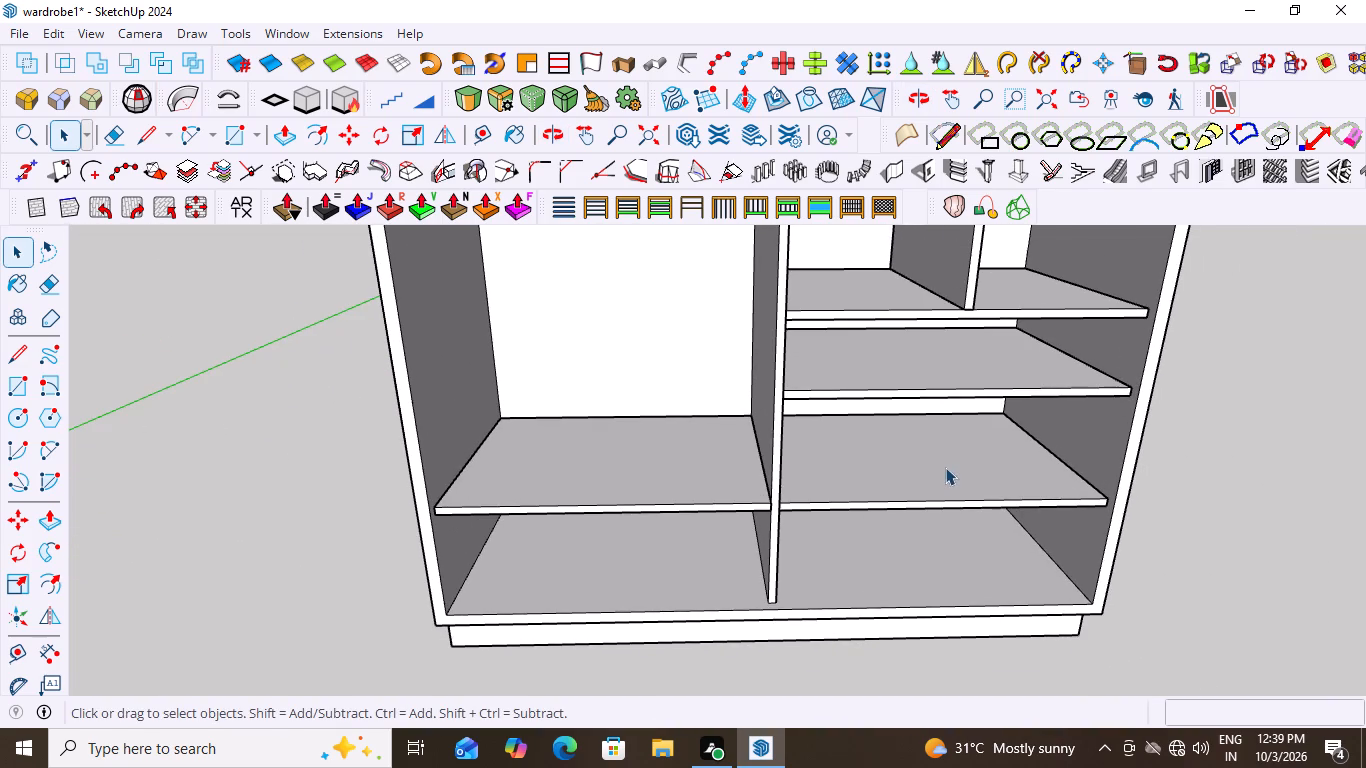
# Copy the second-lowest right-compartment shelf 3' 5" across the main partition into the left compartment at the same height.
pyautogui.click(881, 377)
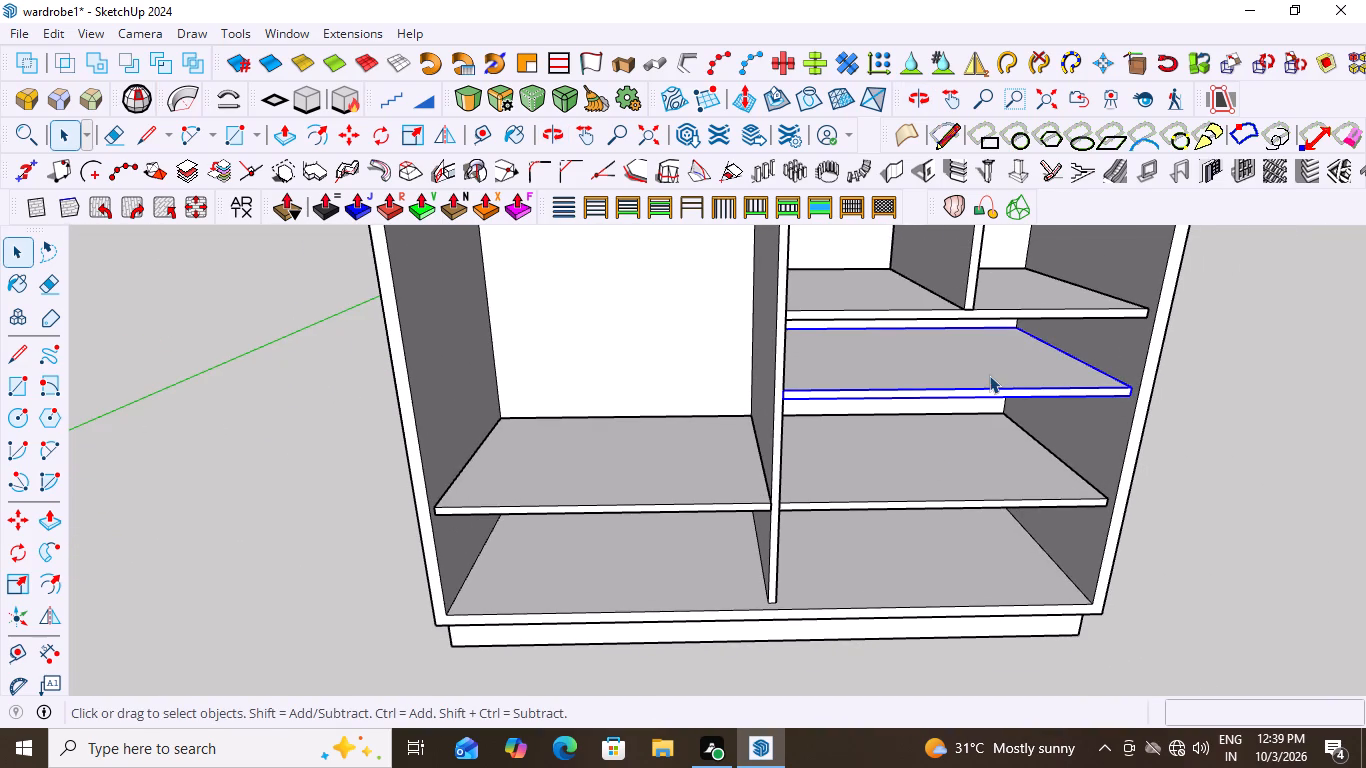
pyautogui.scroll(6, 1165, 415)
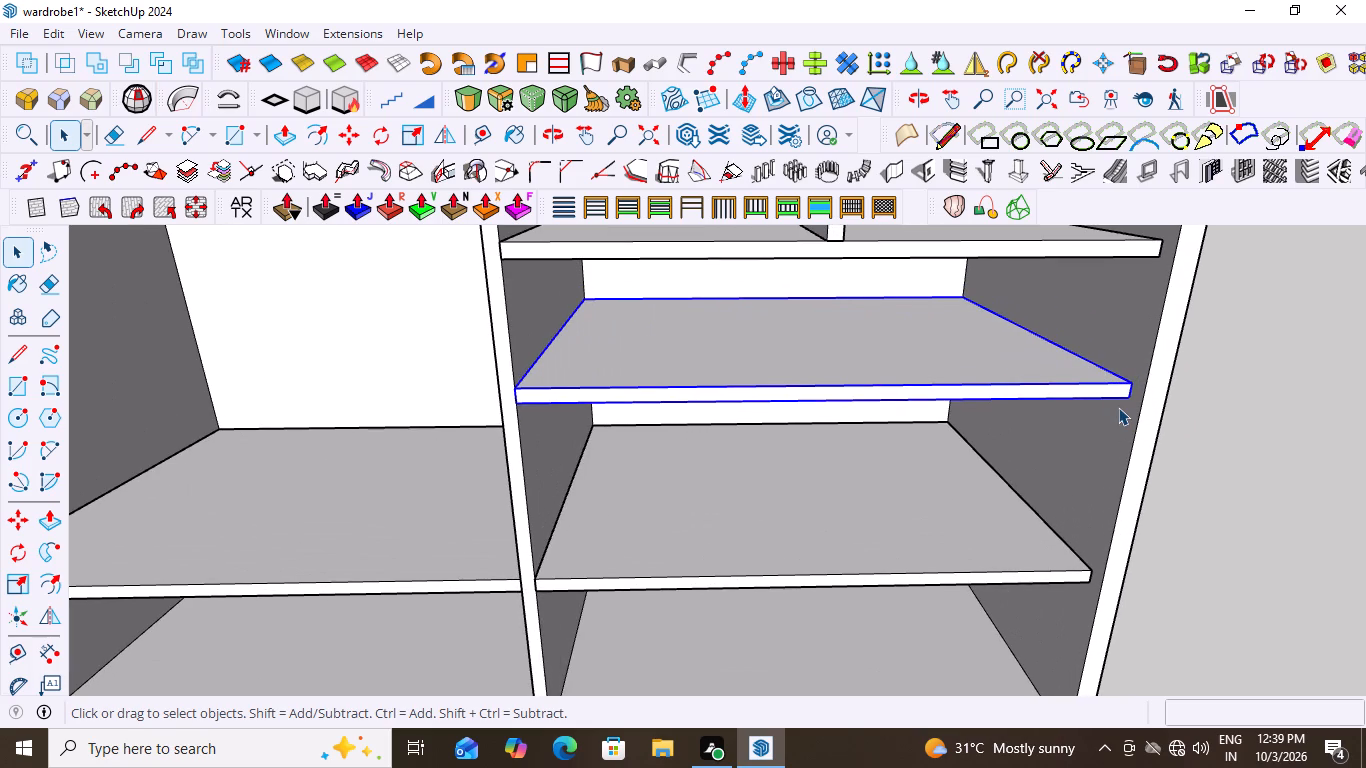
pyautogui.press('m')
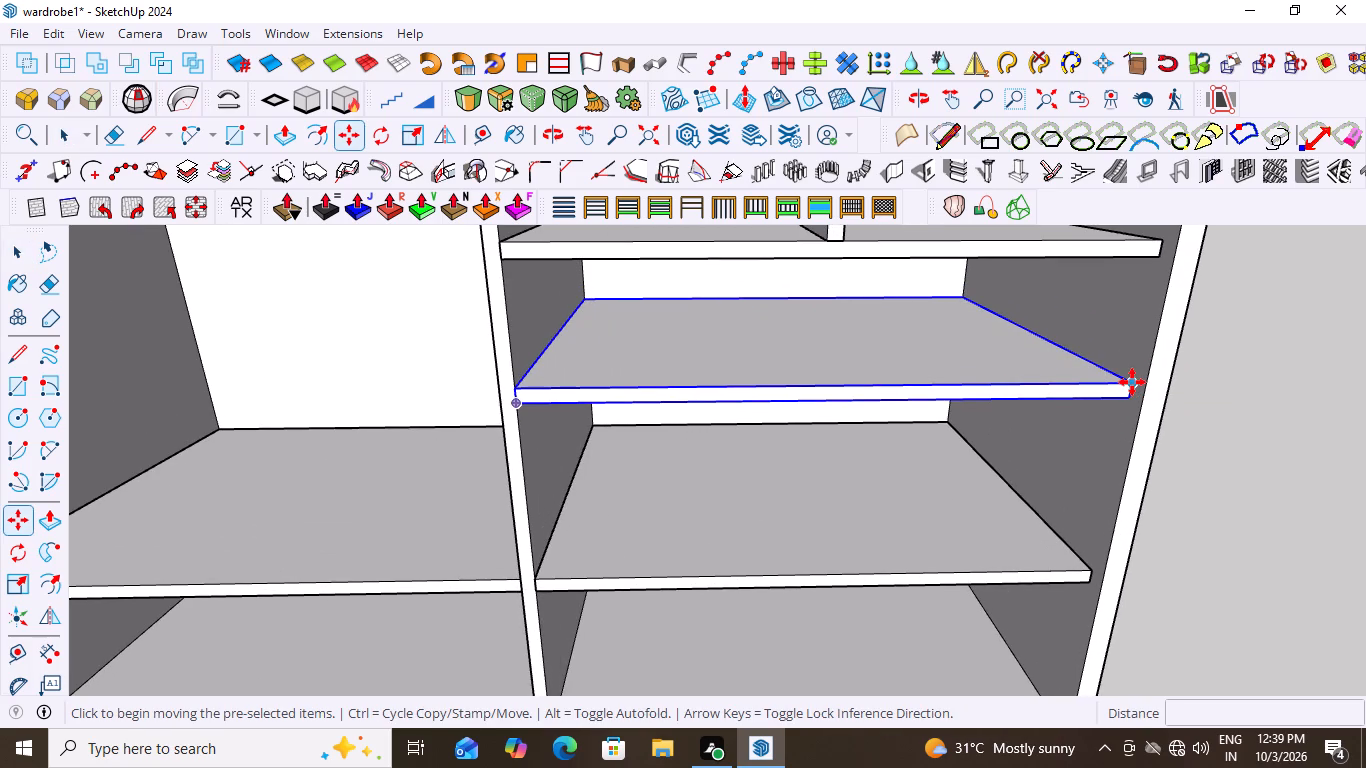
pyautogui.click(1133, 382)
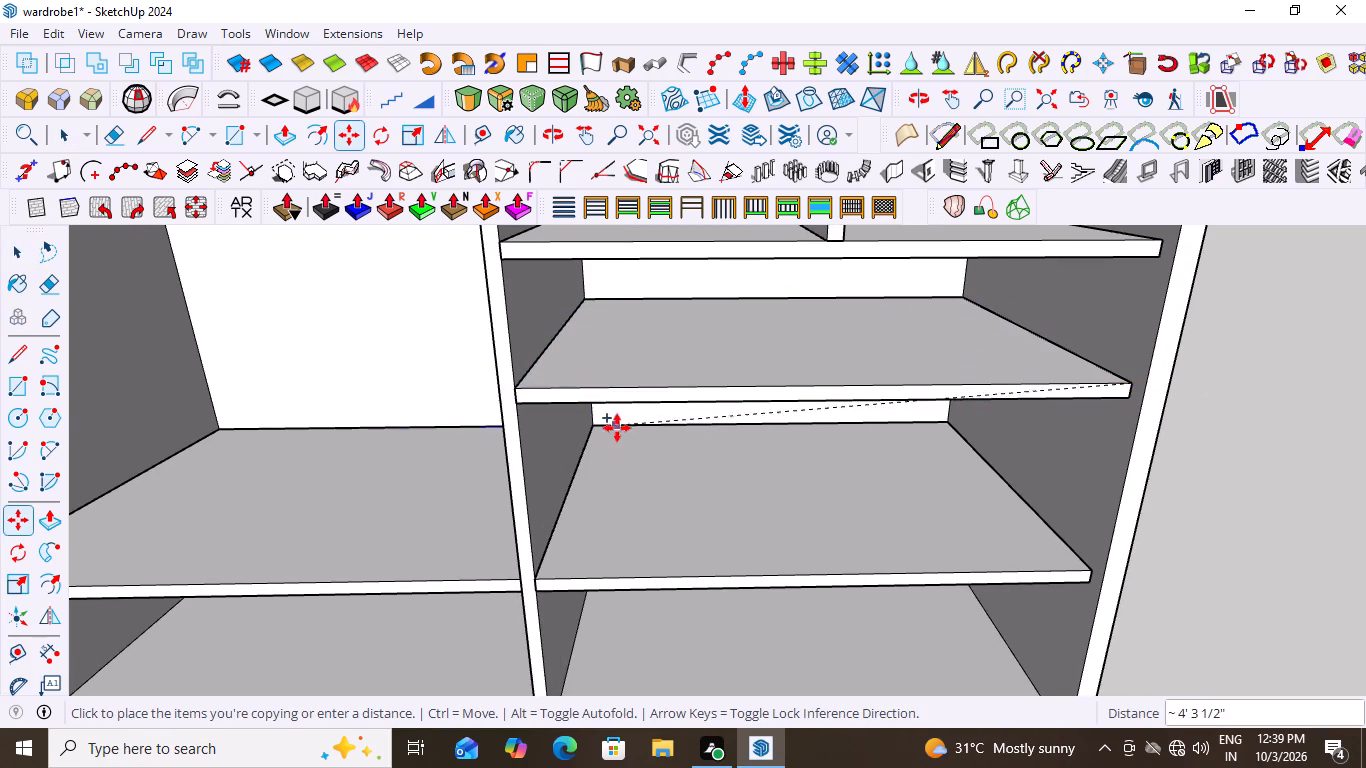
pyautogui.scroll(-3, 672, 407)
pyautogui.scroll(-2, 774, 418)
pyautogui.scroll(7, 598, 423)
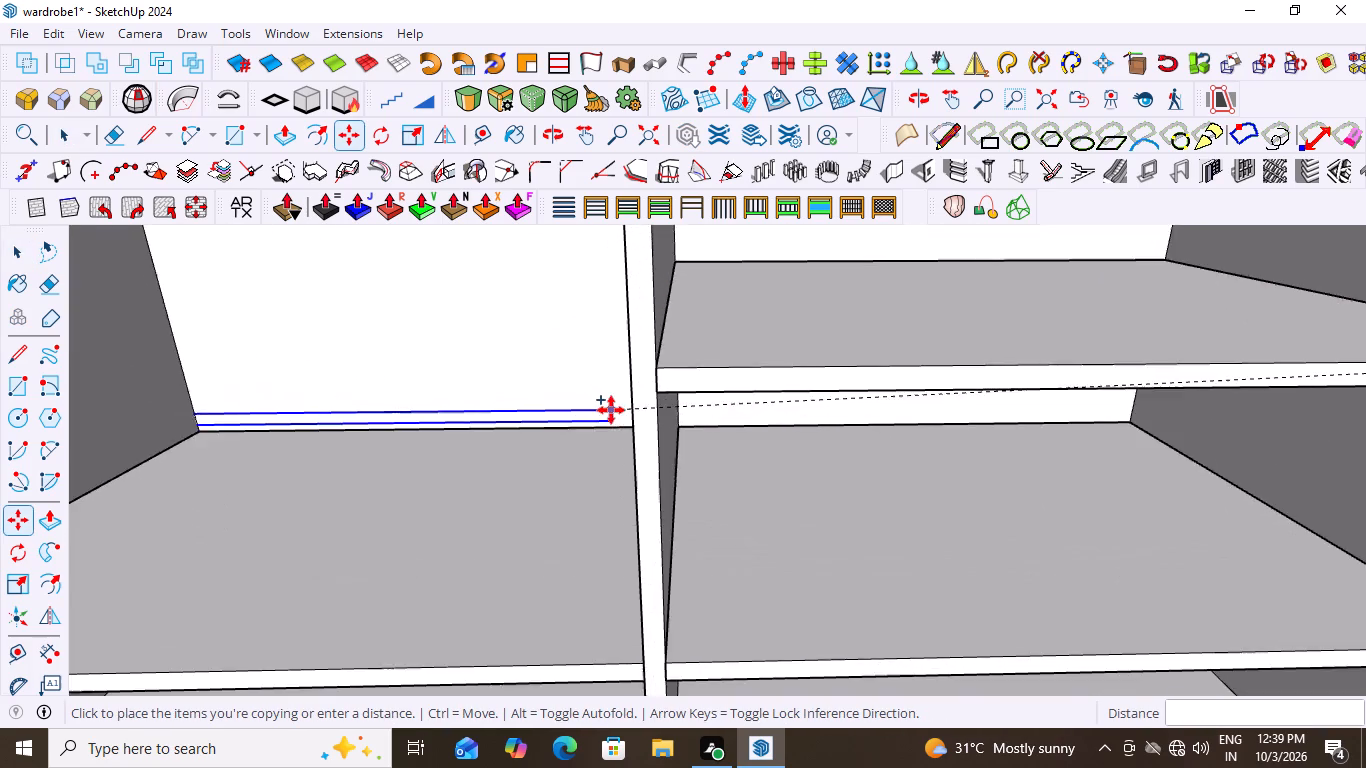
pyautogui.scroll(4, 611, 410)
pyautogui.scroll(-6, 622, 400)
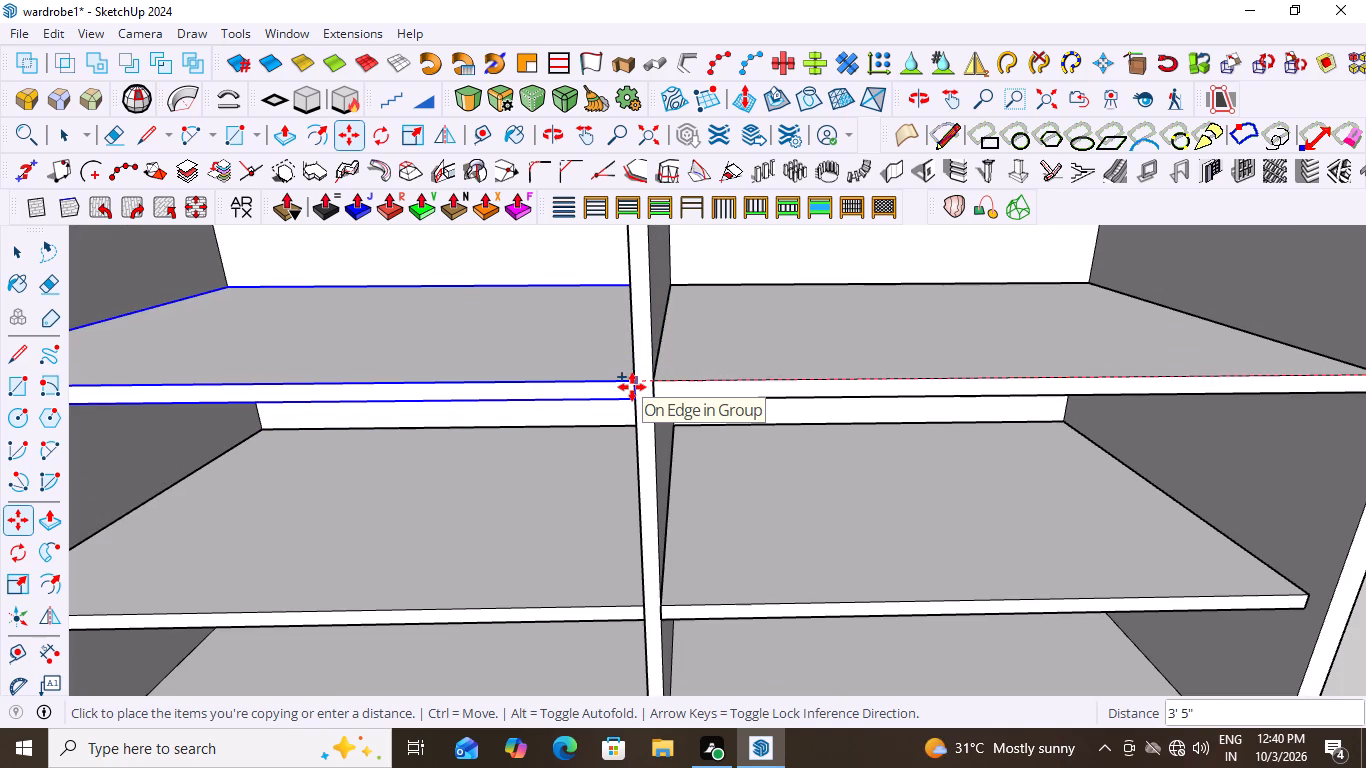
pyautogui.click(632, 387)
pyautogui.scroll(-10, 495, 423)
pyautogui.press('space')
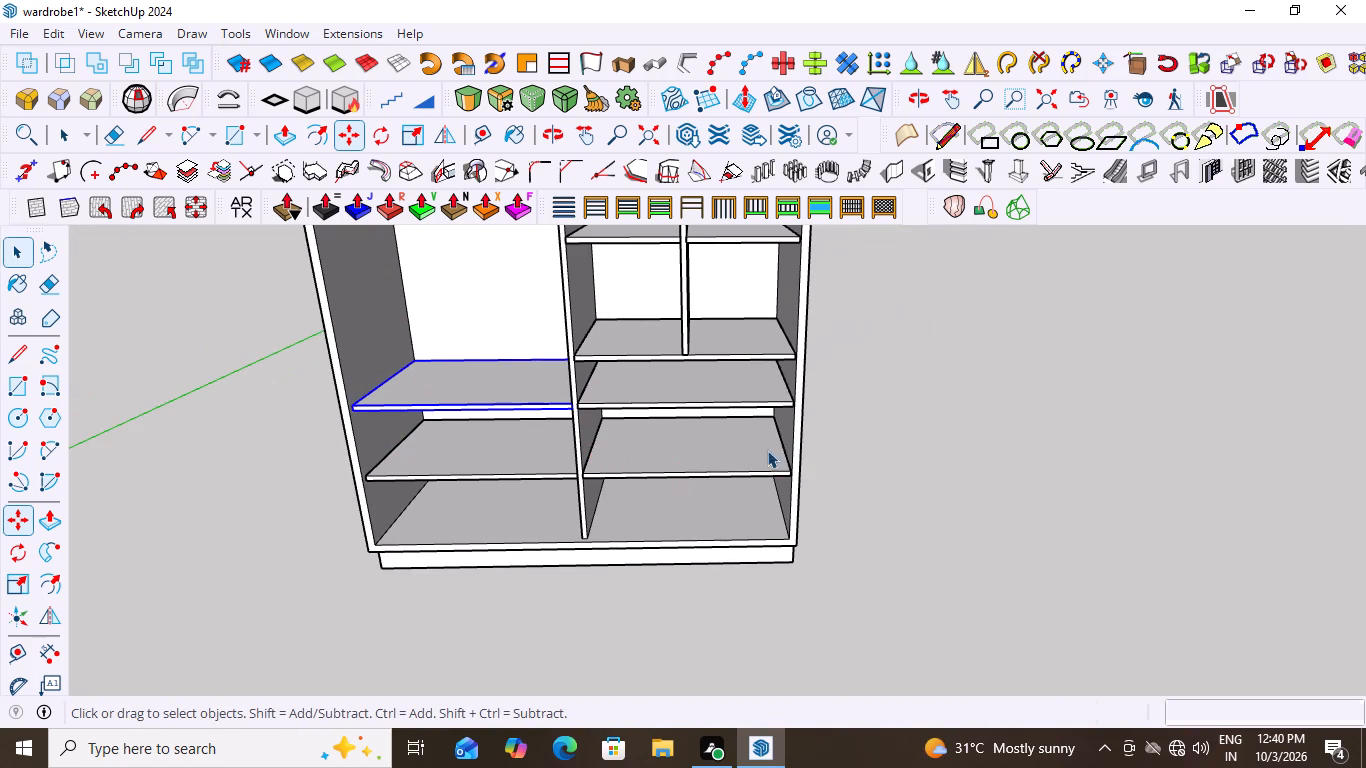
pyautogui.click(911, 408)
# Examine the alignment of the left and right compartment shelves from the front, the side and at eye level.
pyautogui.scroll(-3, 739, 472)
pyautogui.moveTo(531, 463); pyautogui.dragTo(554, 363, button='middle')
pyautogui.moveTo(663, 430); pyautogui.dragTo(767, 504, button='middle')
pyautogui.moveTo(805, 502); pyautogui.dragTo(863, 501, button='middle')
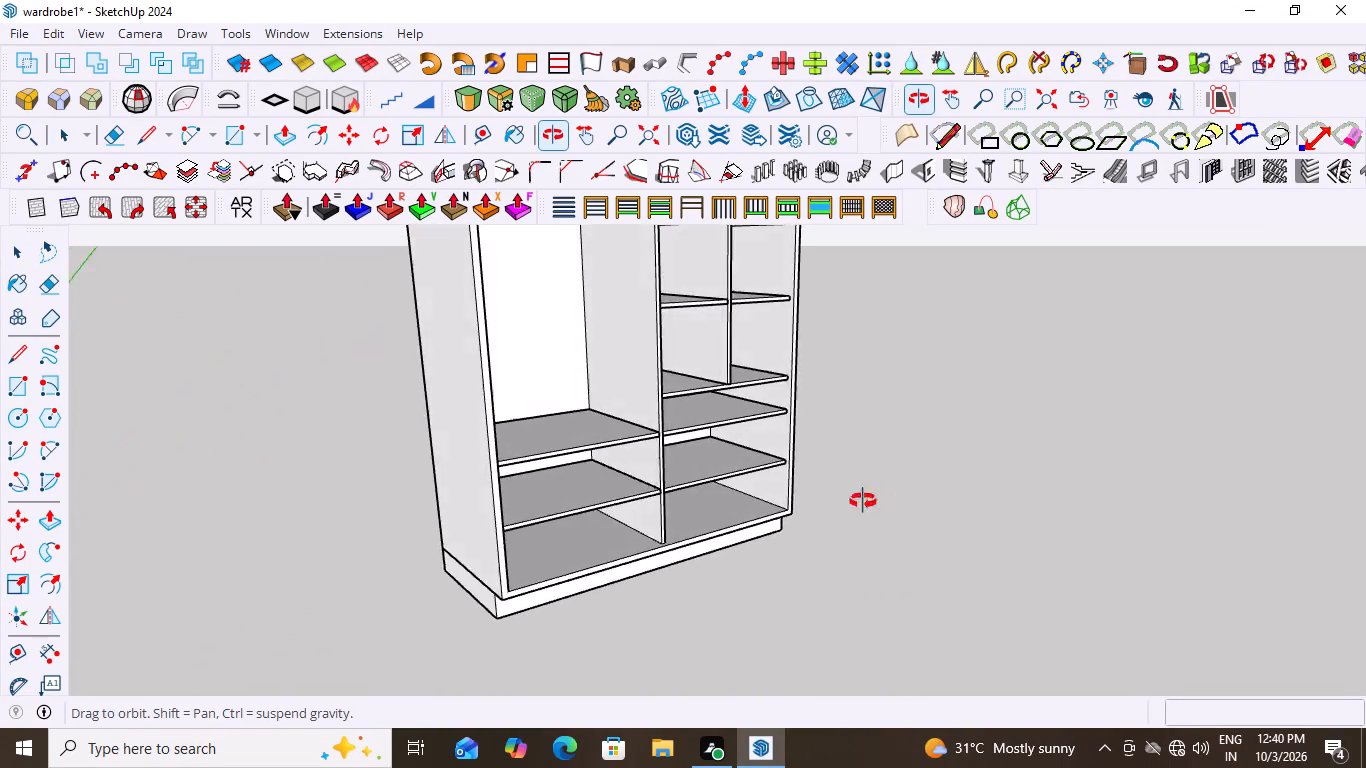
pyautogui.moveTo(863, 501); pyautogui.dragTo(670, 459, button='middle')
pyautogui.scroll(1, 761, 467)
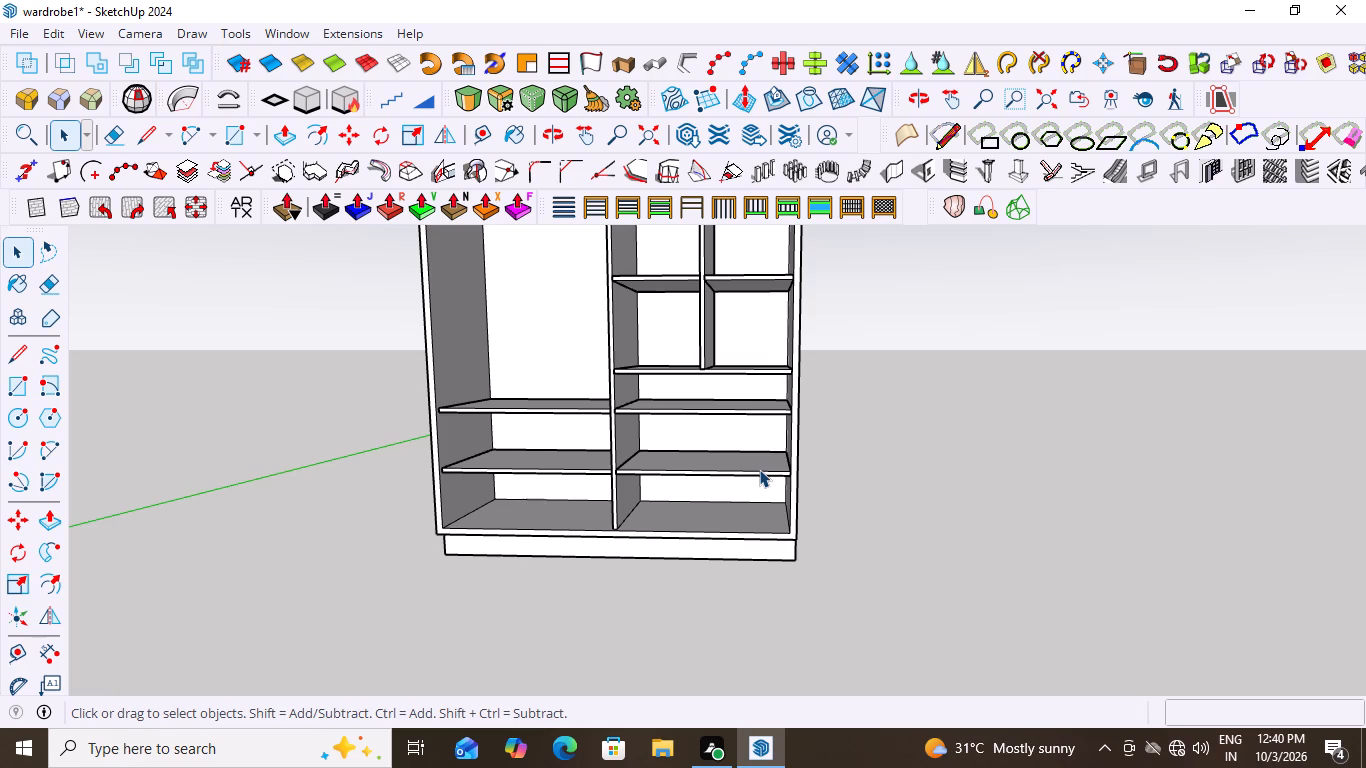
pyautogui.scroll(-3, 759, 469)
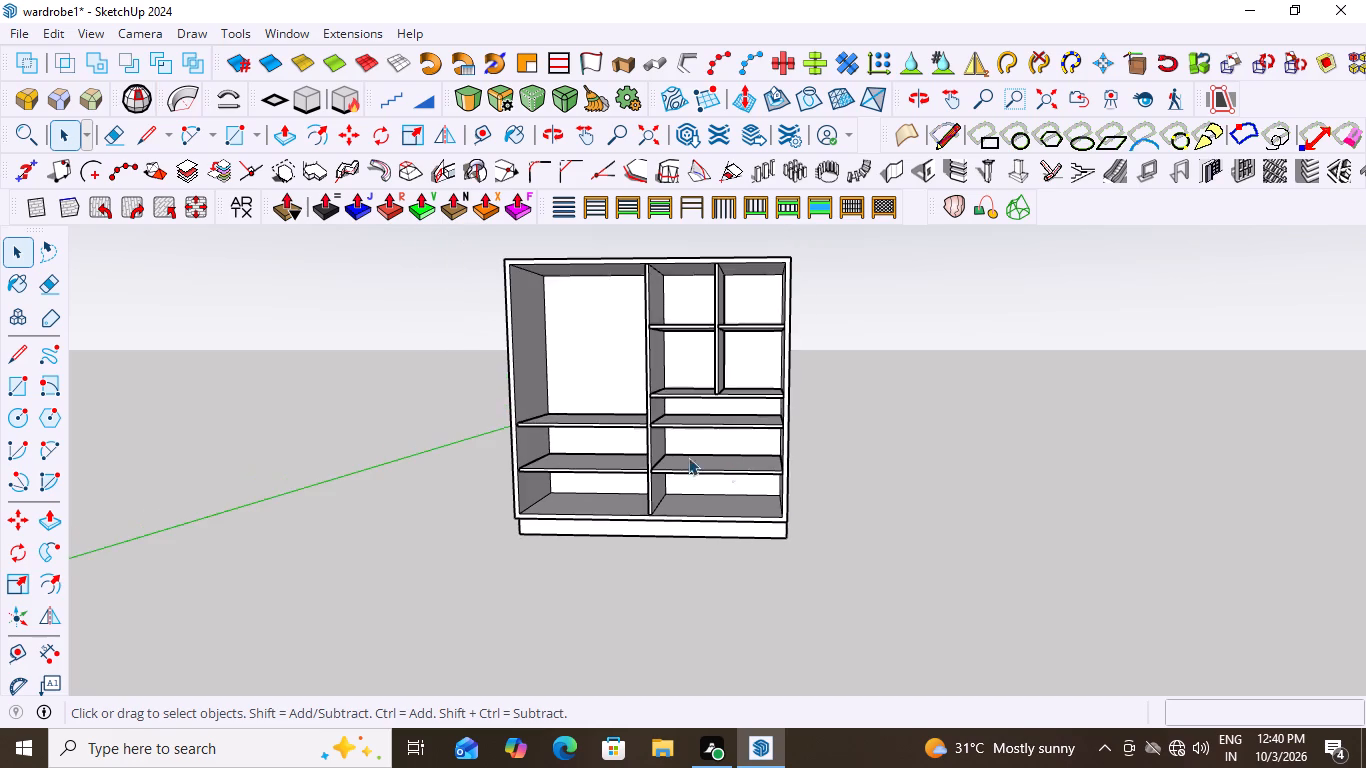
pyautogui.moveTo(554, 422); pyautogui.dragTo(641, 429, button='middle')
pyautogui.scroll(7, 700, 429)
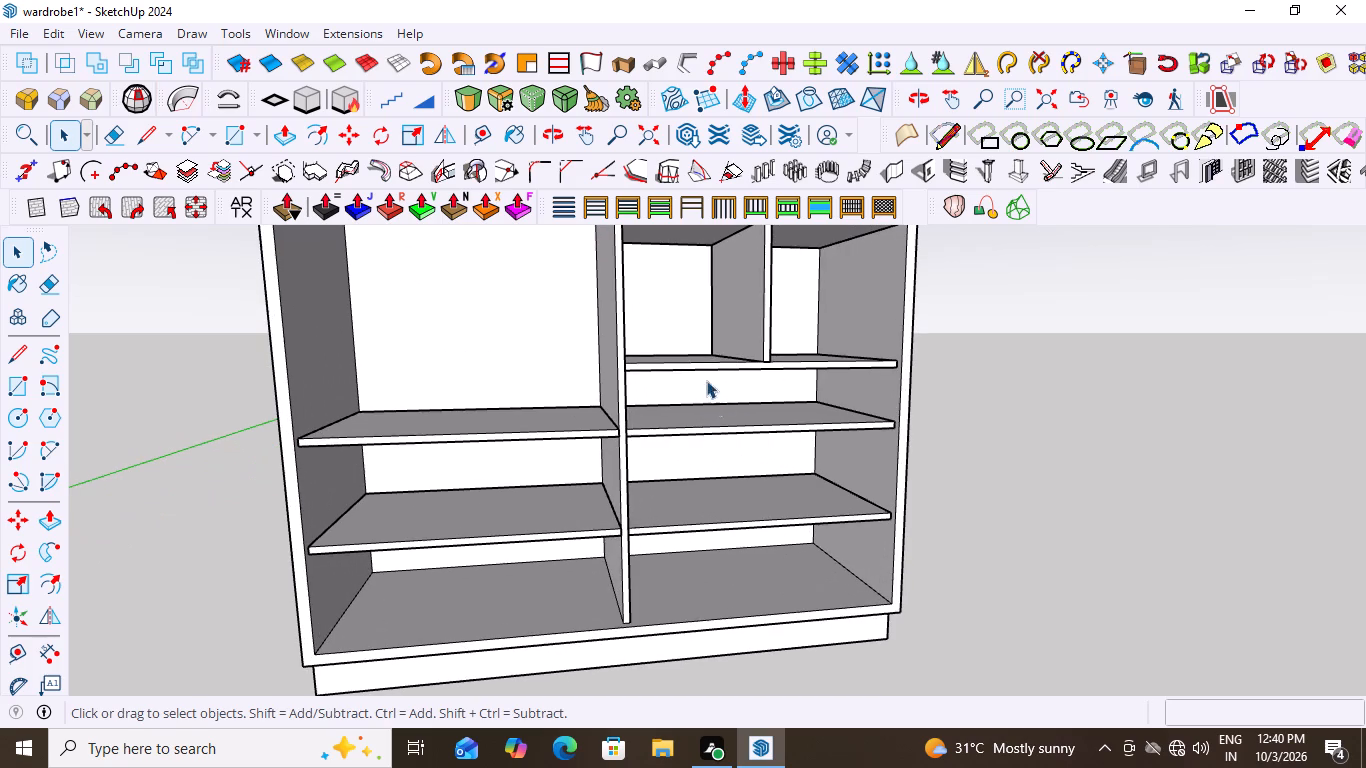
# Copy the shelf directly beneath the right-compartment divider about 3' 5" across the main partition into the left compartment at the same height.
pyautogui.click(731, 366)
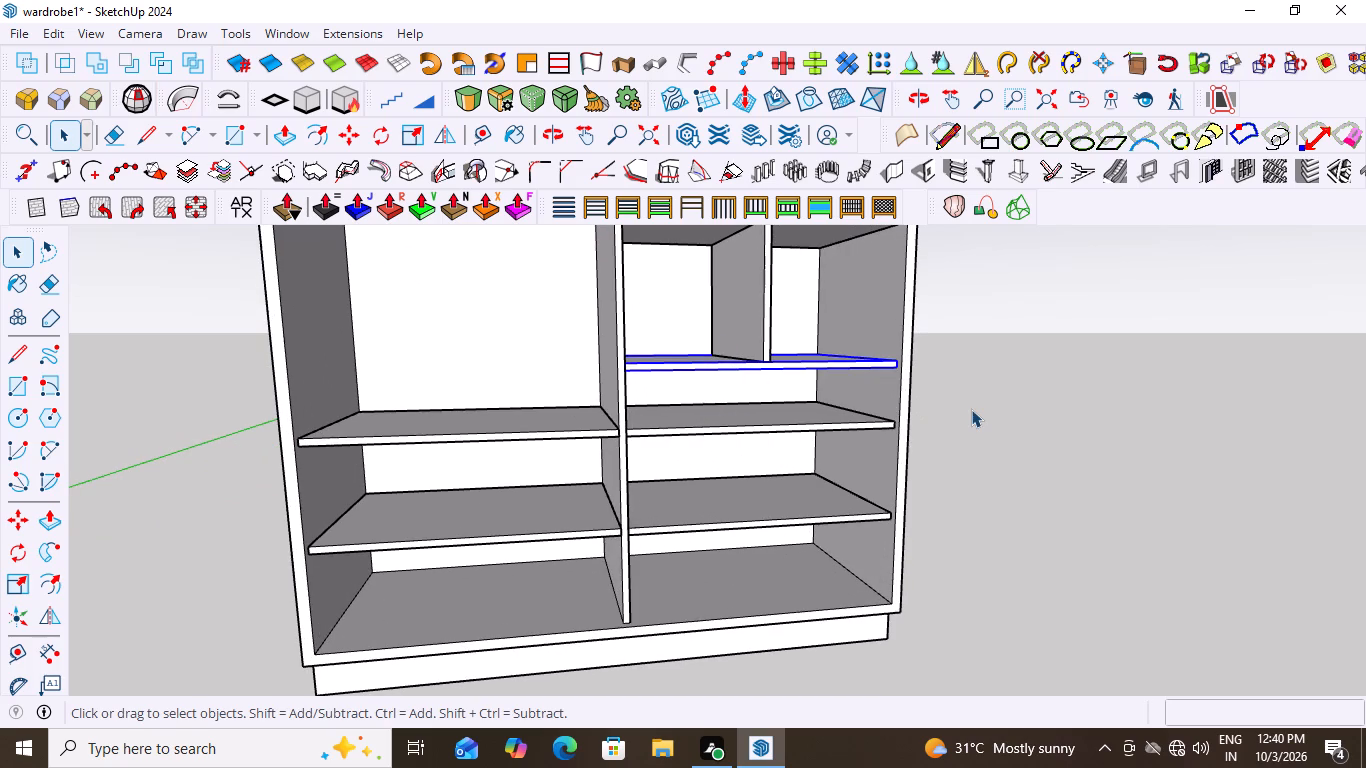
pyautogui.press('m')
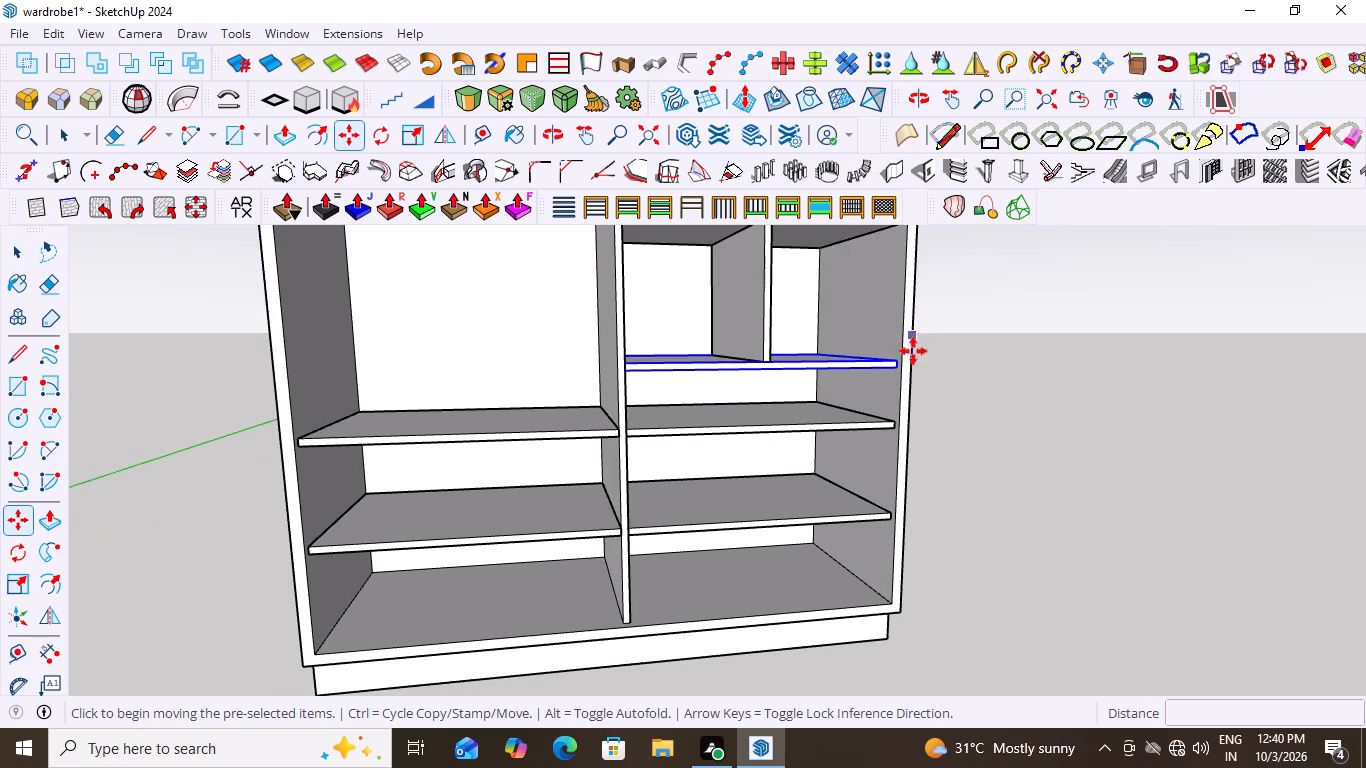
pyautogui.scroll(7, 896, 377)
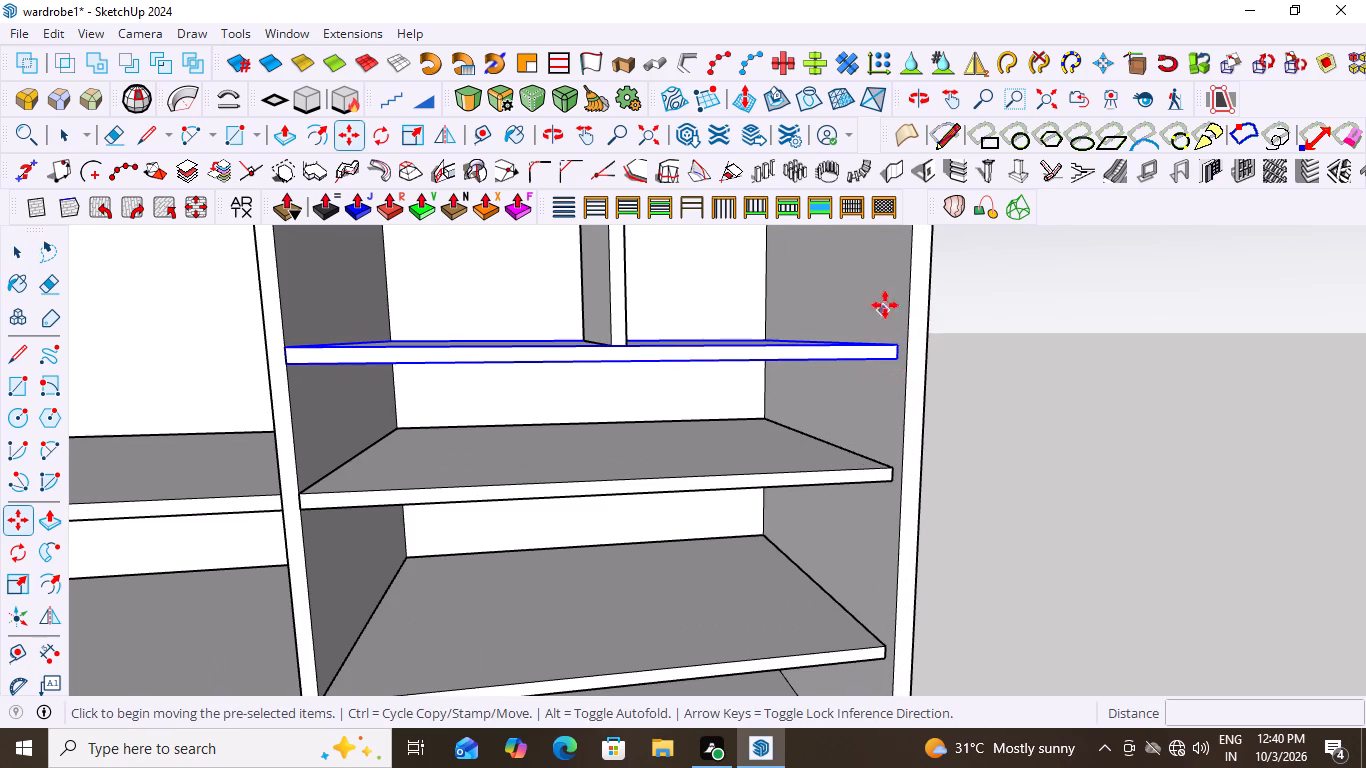
pyautogui.click(901, 345)
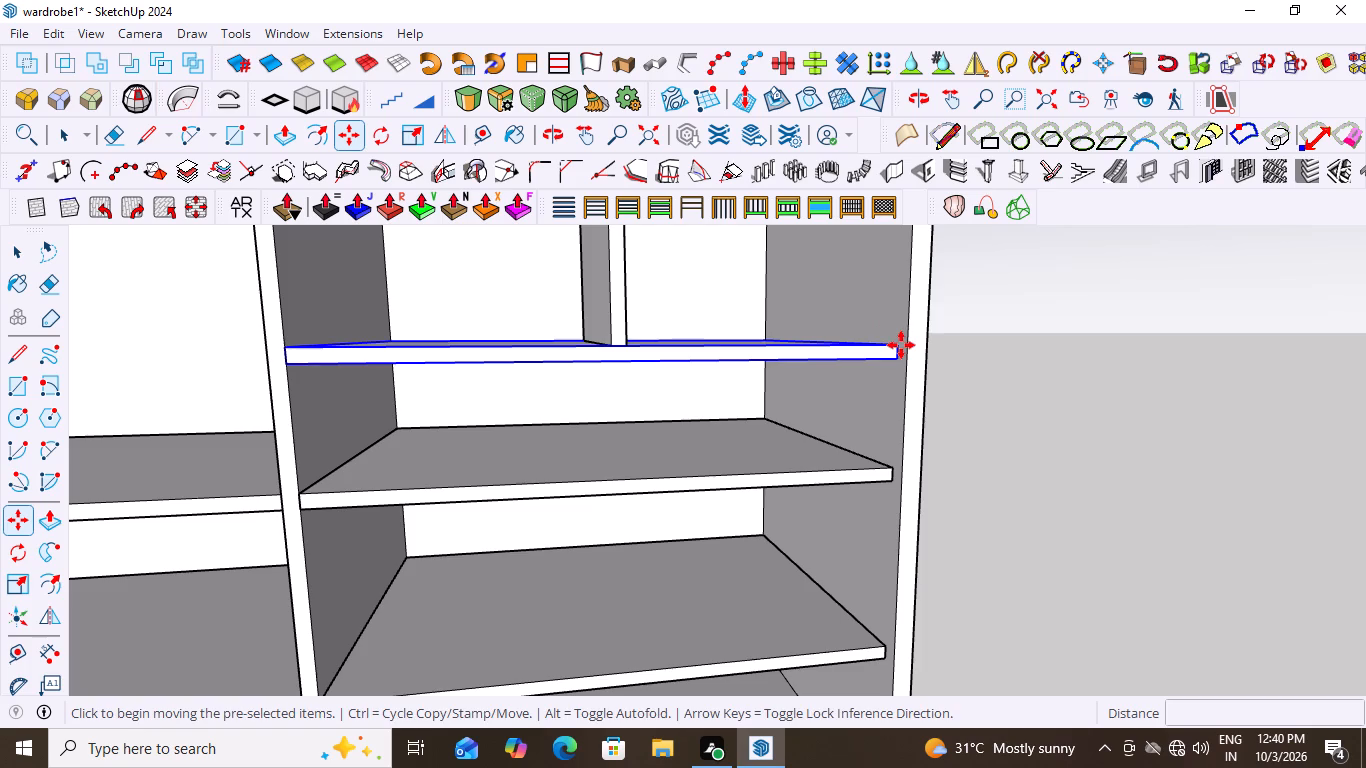
pyautogui.click(268, 350)
pyautogui.scroll(-8, 724, 377)
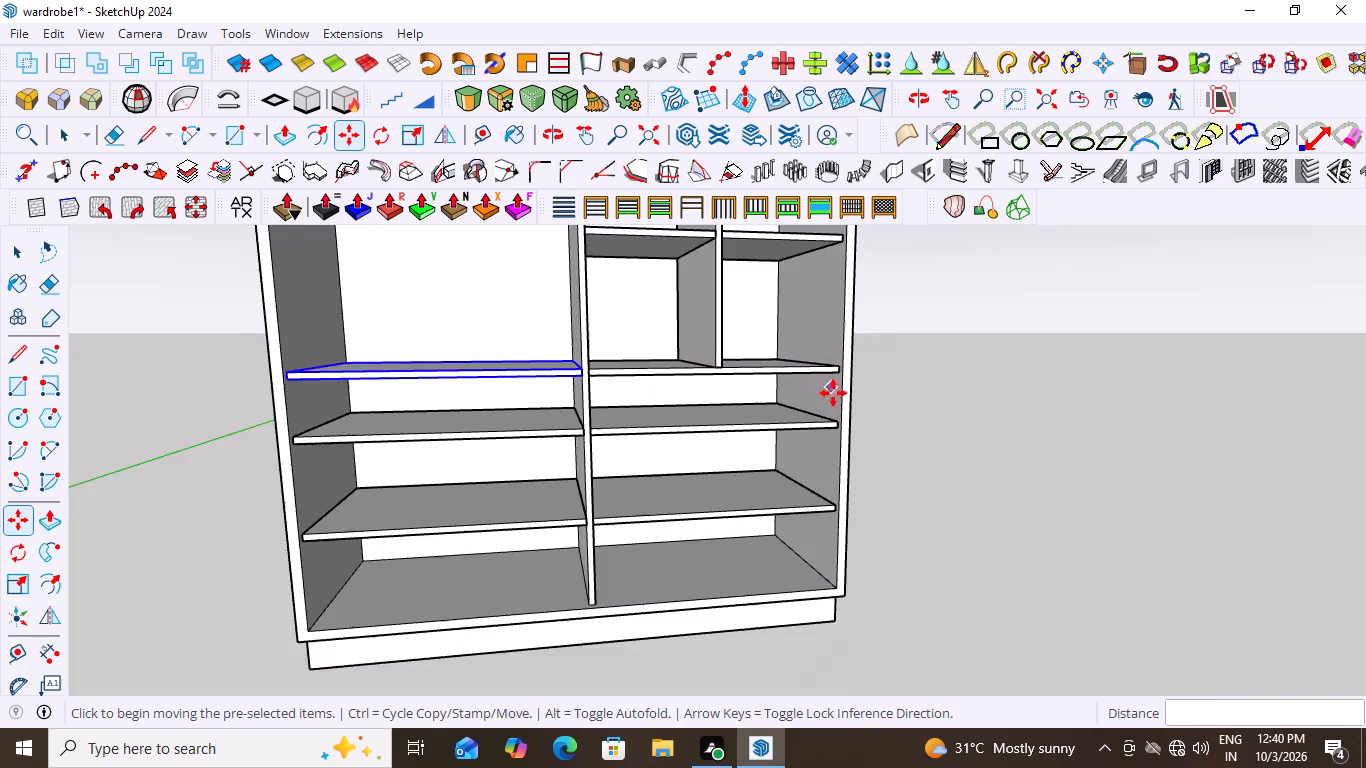
pyautogui.scroll(-4, 833, 393)
pyautogui.press('space')
pyautogui.moveTo(982, 354); pyautogui.dragTo(972, 373)
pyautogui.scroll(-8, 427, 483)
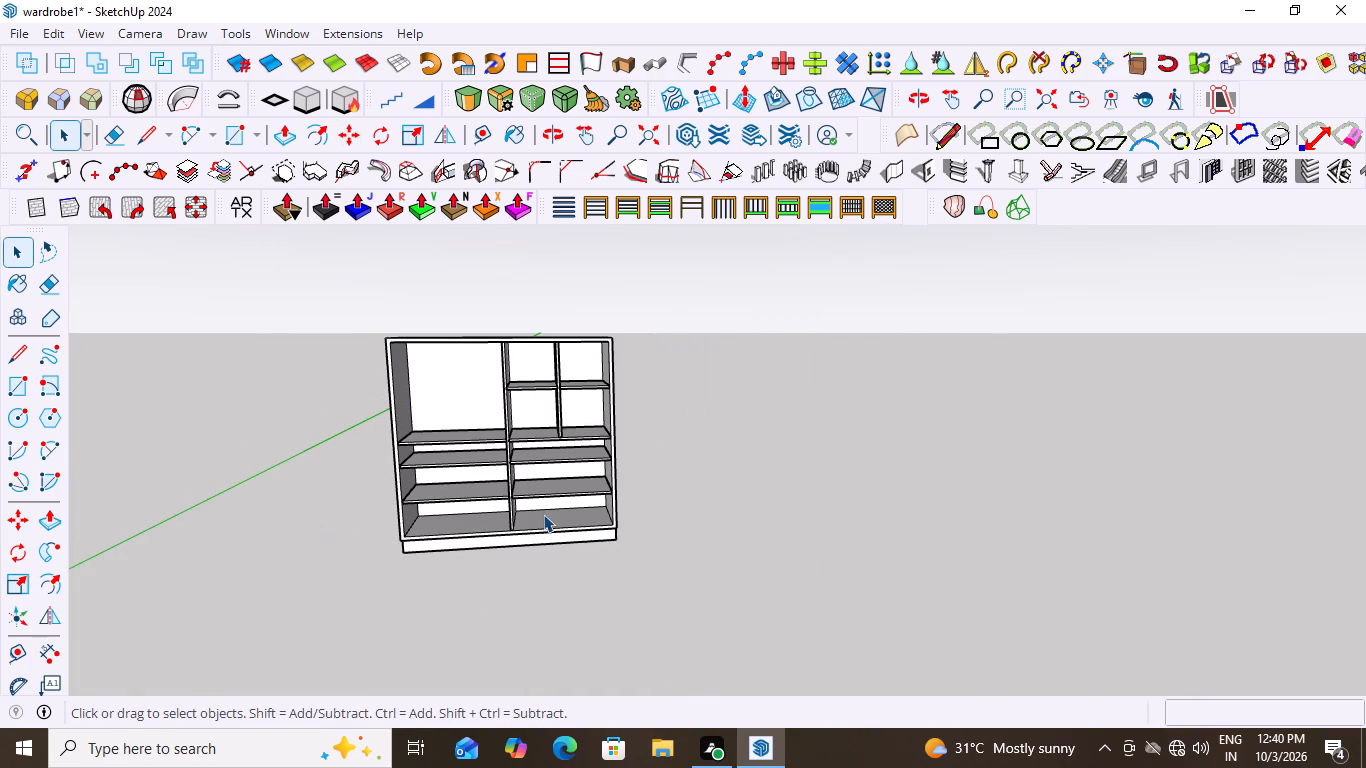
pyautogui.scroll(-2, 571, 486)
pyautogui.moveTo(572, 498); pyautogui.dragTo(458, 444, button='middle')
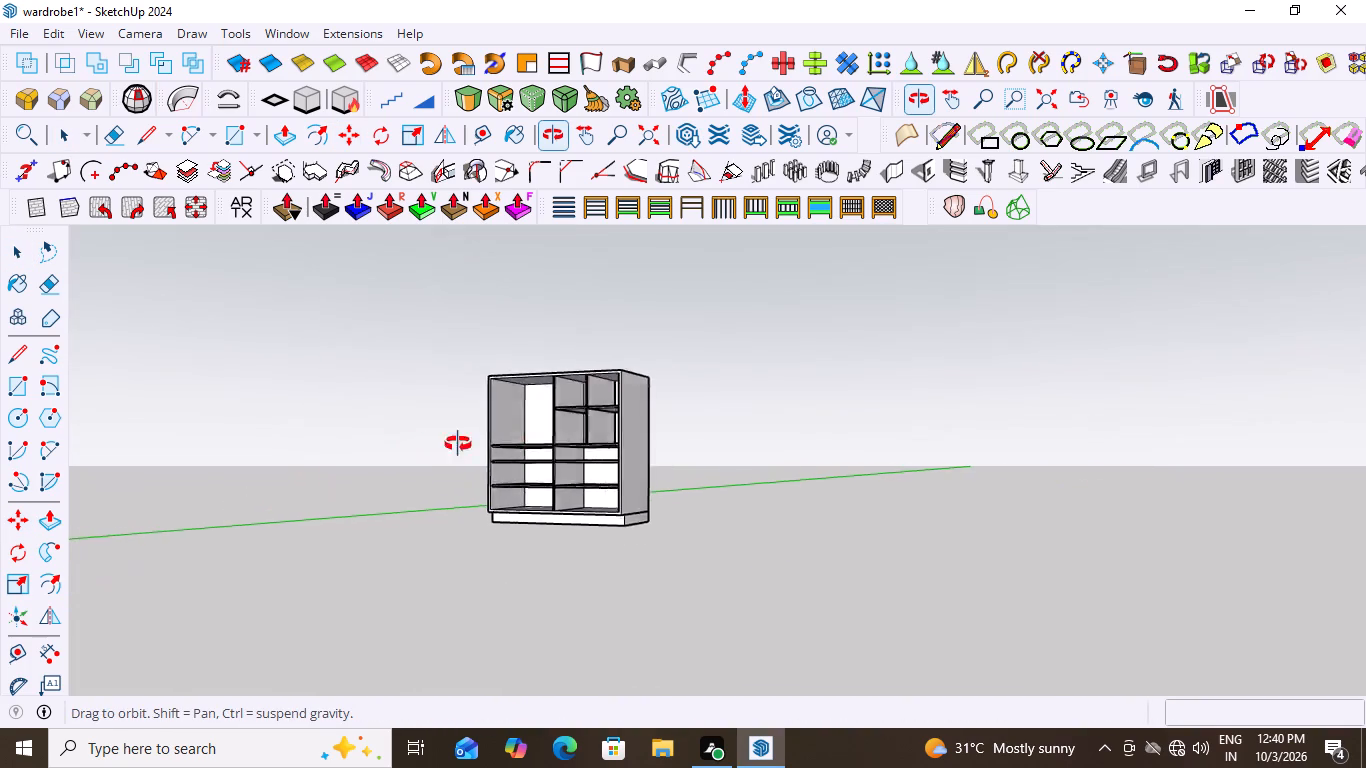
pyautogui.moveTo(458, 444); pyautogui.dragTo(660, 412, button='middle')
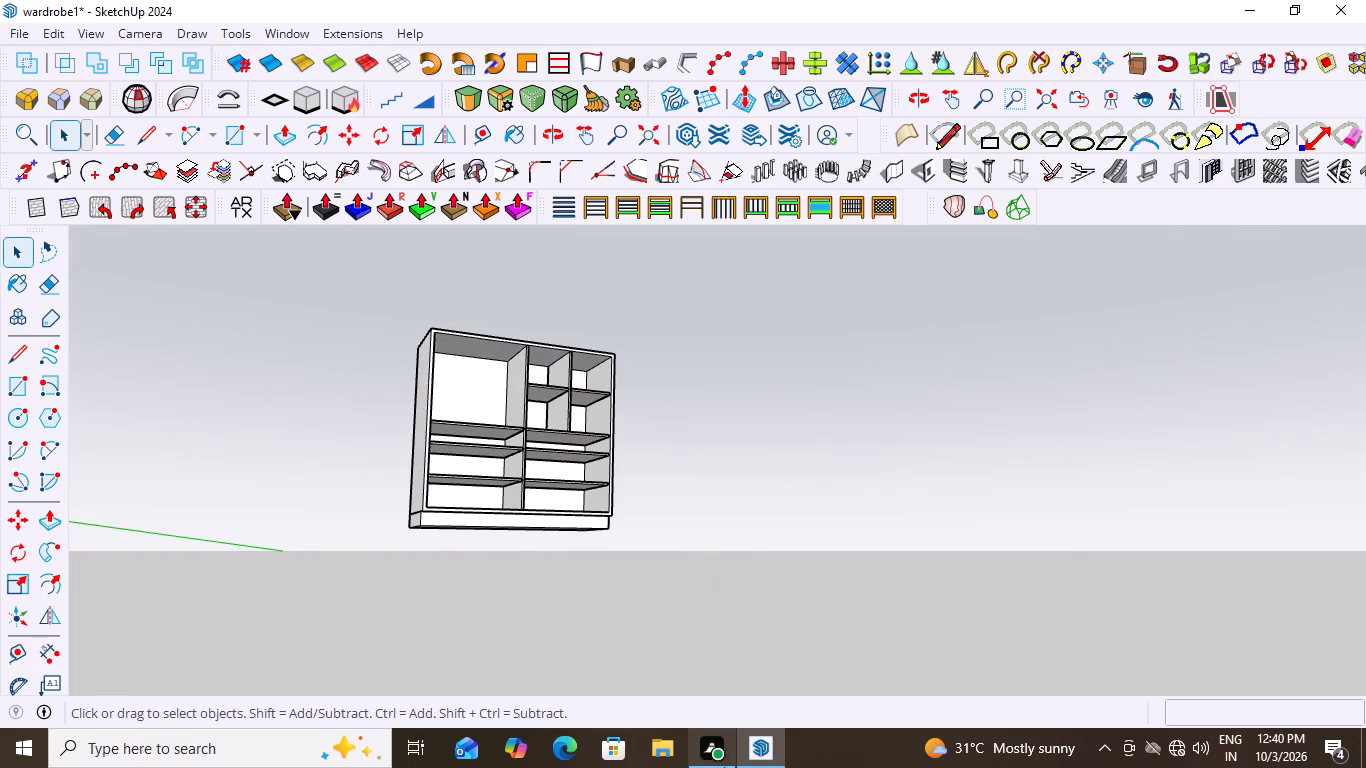
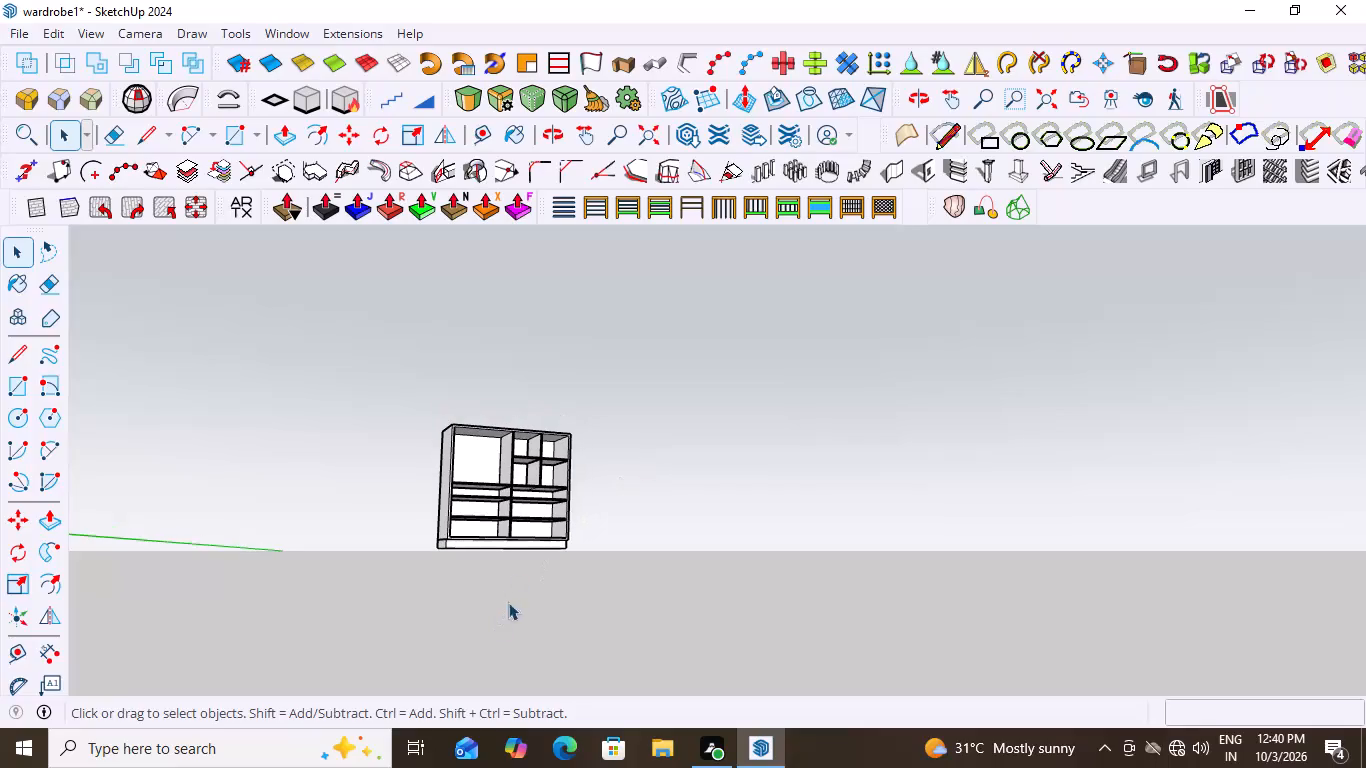
# Examine the wardrobe's shelves and compartments from the front, the sides, above and below.
pyautogui.scroll(-3, 454, 653)
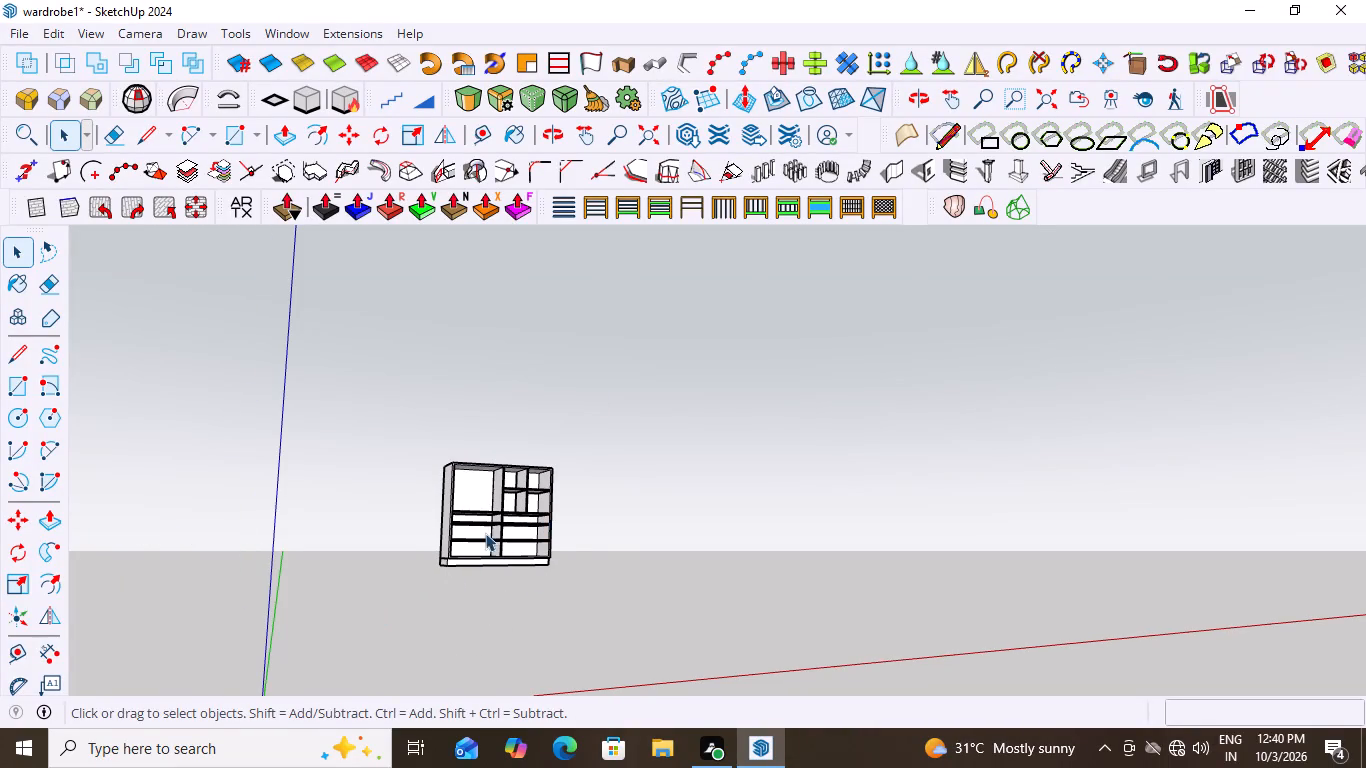
pyautogui.scroll(5, 485, 532)
pyautogui.scroll(-8, 536, 505)
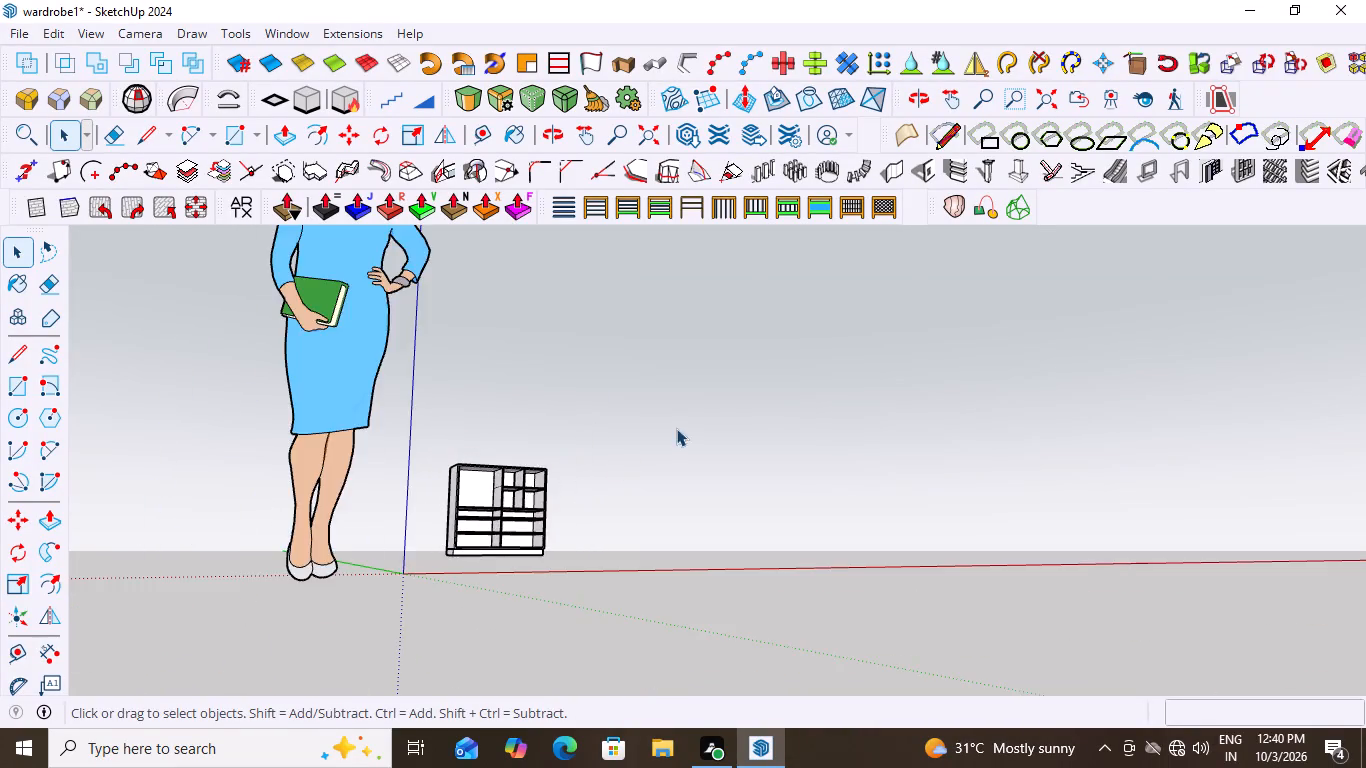
pyautogui.moveTo(676, 428); pyautogui.dragTo(505, 605, button='middle')
pyautogui.scroll(6, 556, 436)
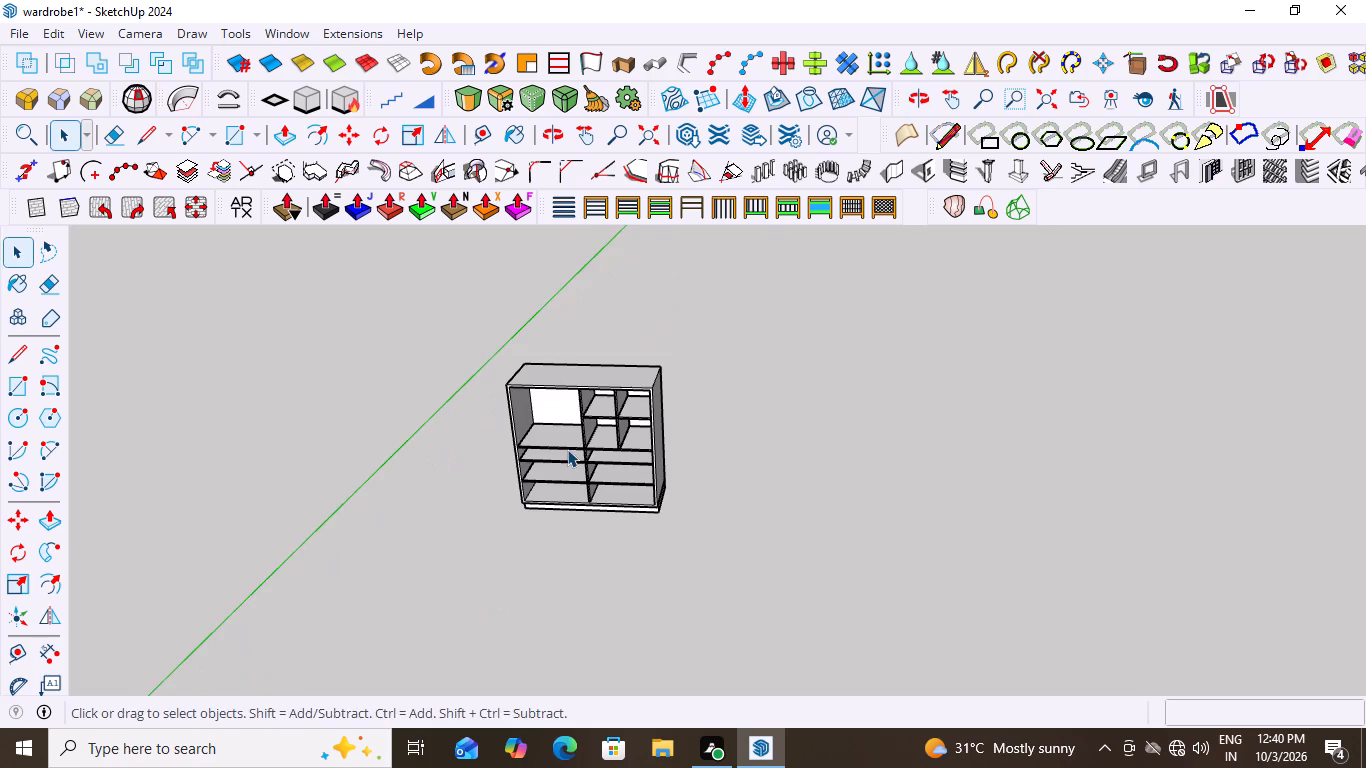
pyautogui.moveTo(568, 449); pyautogui.dragTo(632, 424, button='middle')
pyautogui.scroll(6, 610, 497)
pyautogui.moveTo(609, 497); pyautogui.dragTo(605, 432, button='middle')
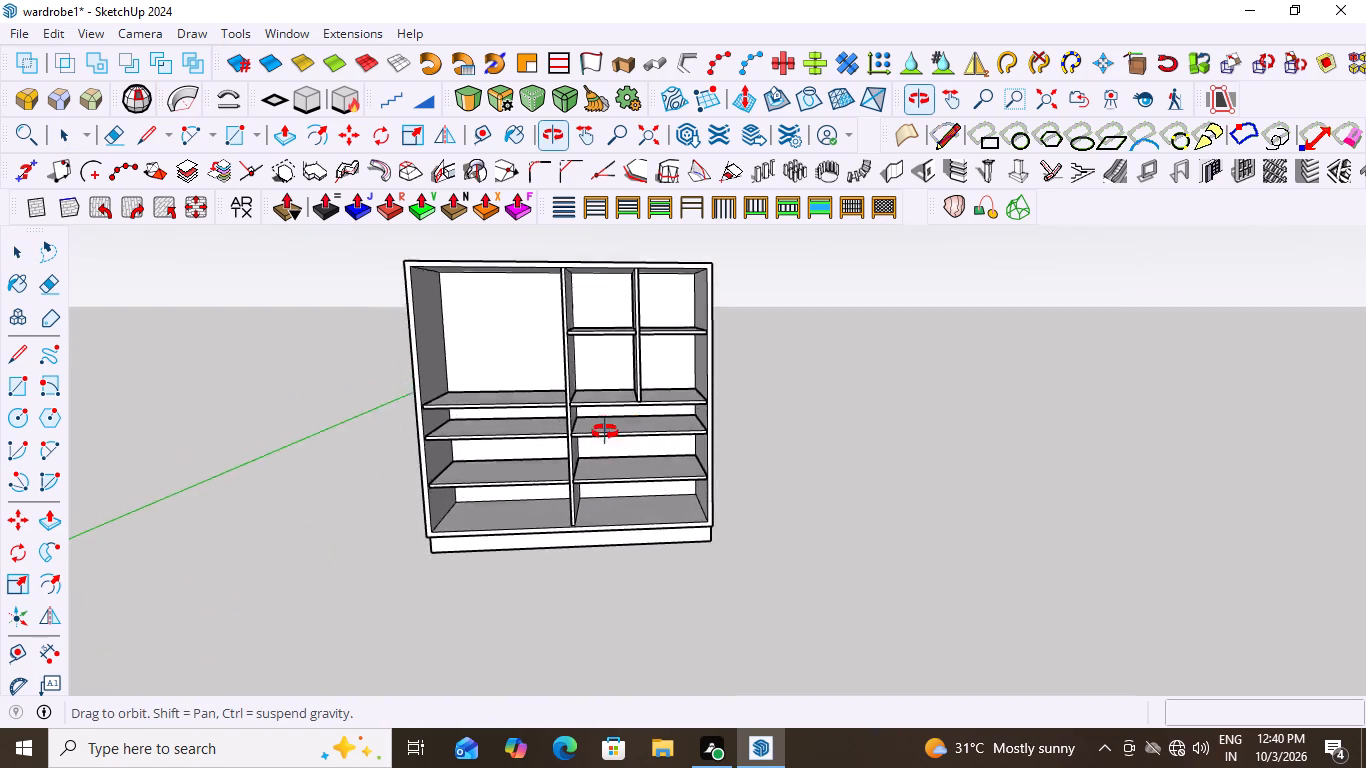
pyautogui.moveTo(605, 432); pyautogui.dragTo(628, 435, button='middle')
pyautogui.scroll(2, 560, 450)
pyautogui.scroll(-3, 560, 450)
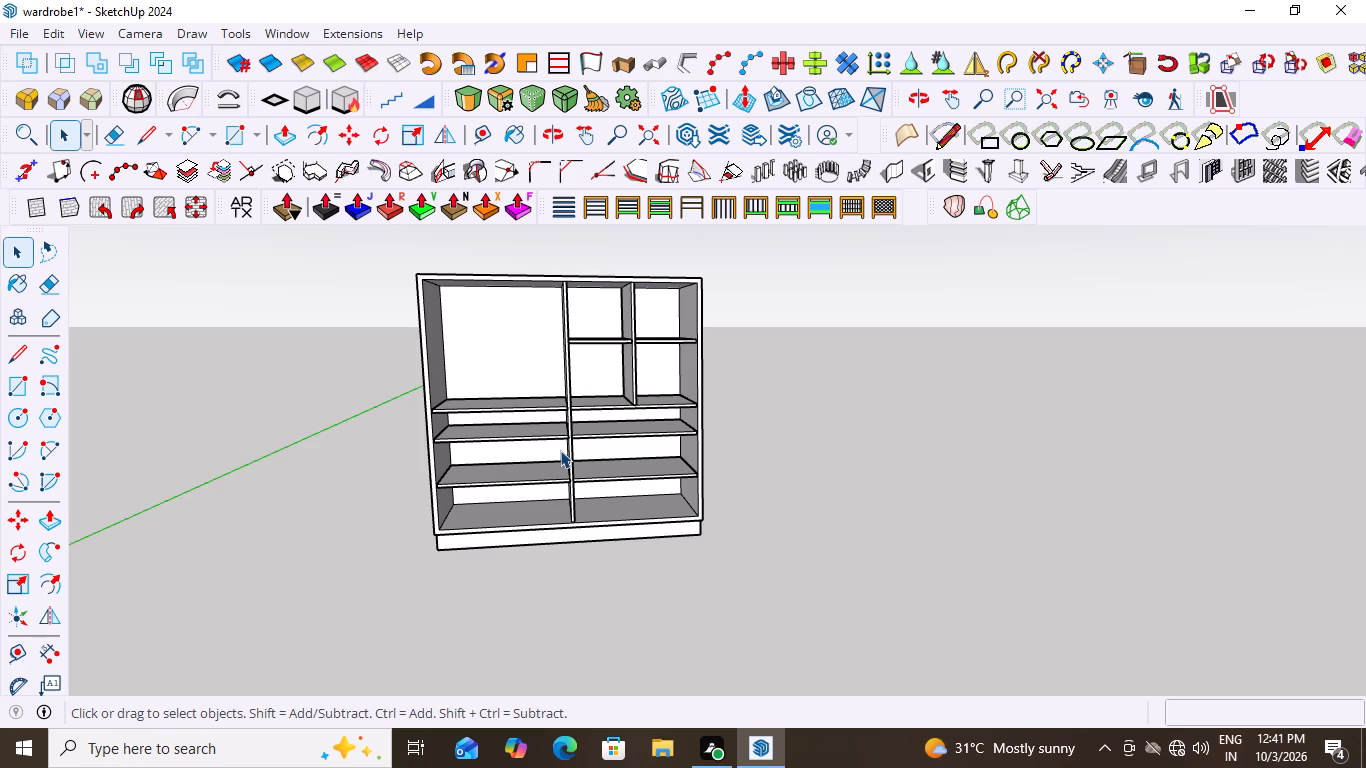
pyautogui.scroll(2, 757, 371)
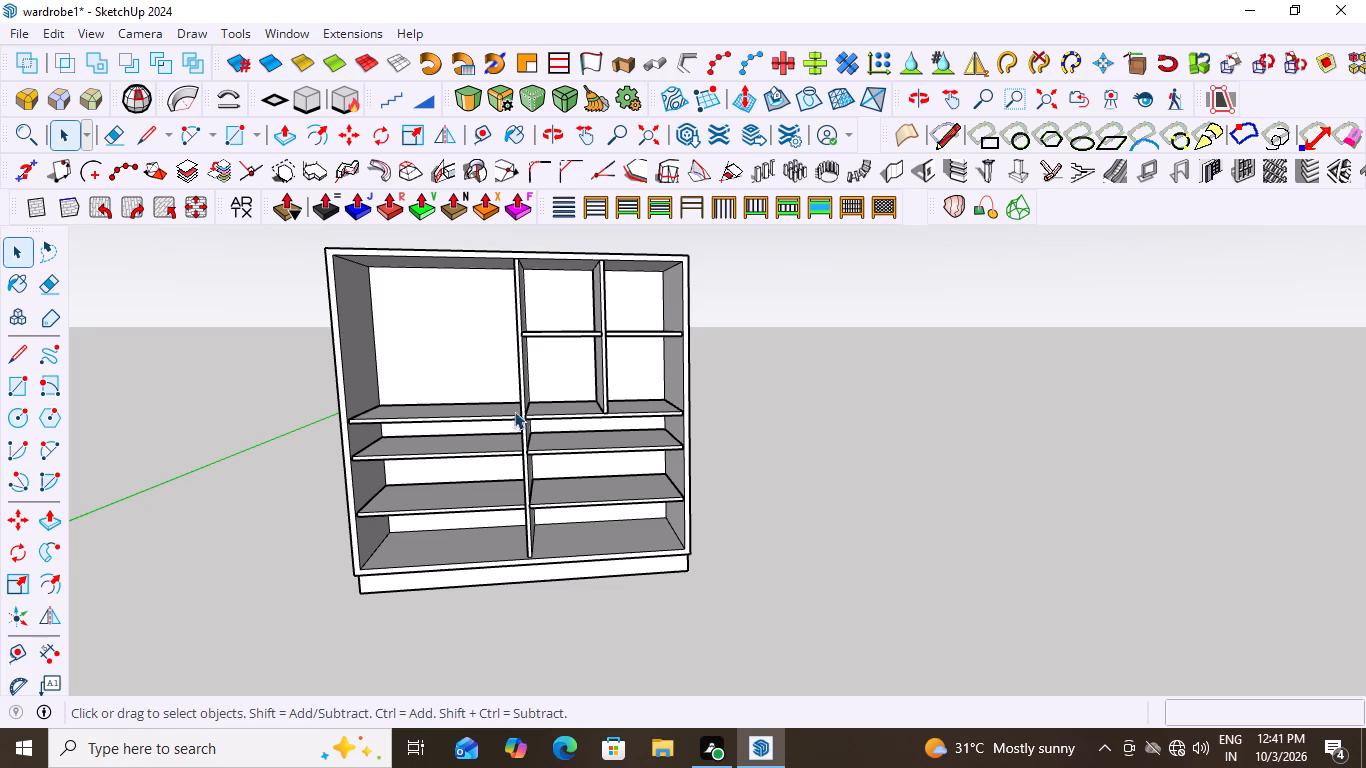
pyautogui.scroll(-3, 505, 479)
pyautogui.scroll(1, 868, 444)
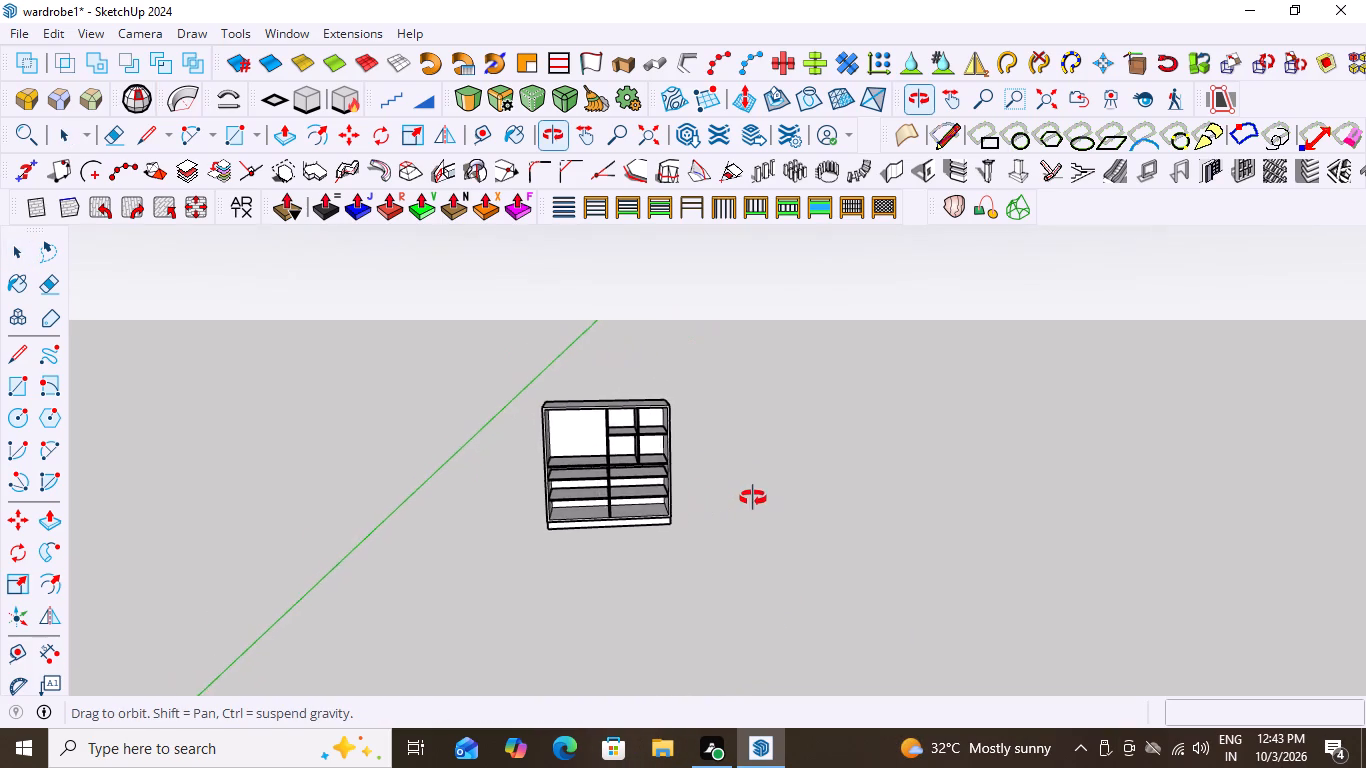
pyautogui.moveTo(753, 498); pyautogui.dragTo(755, 496, button='middle')
pyautogui.scroll(3, 602, 484)
pyautogui.moveTo(672, 488); pyautogui.dragTo(668, 462, button='middle')
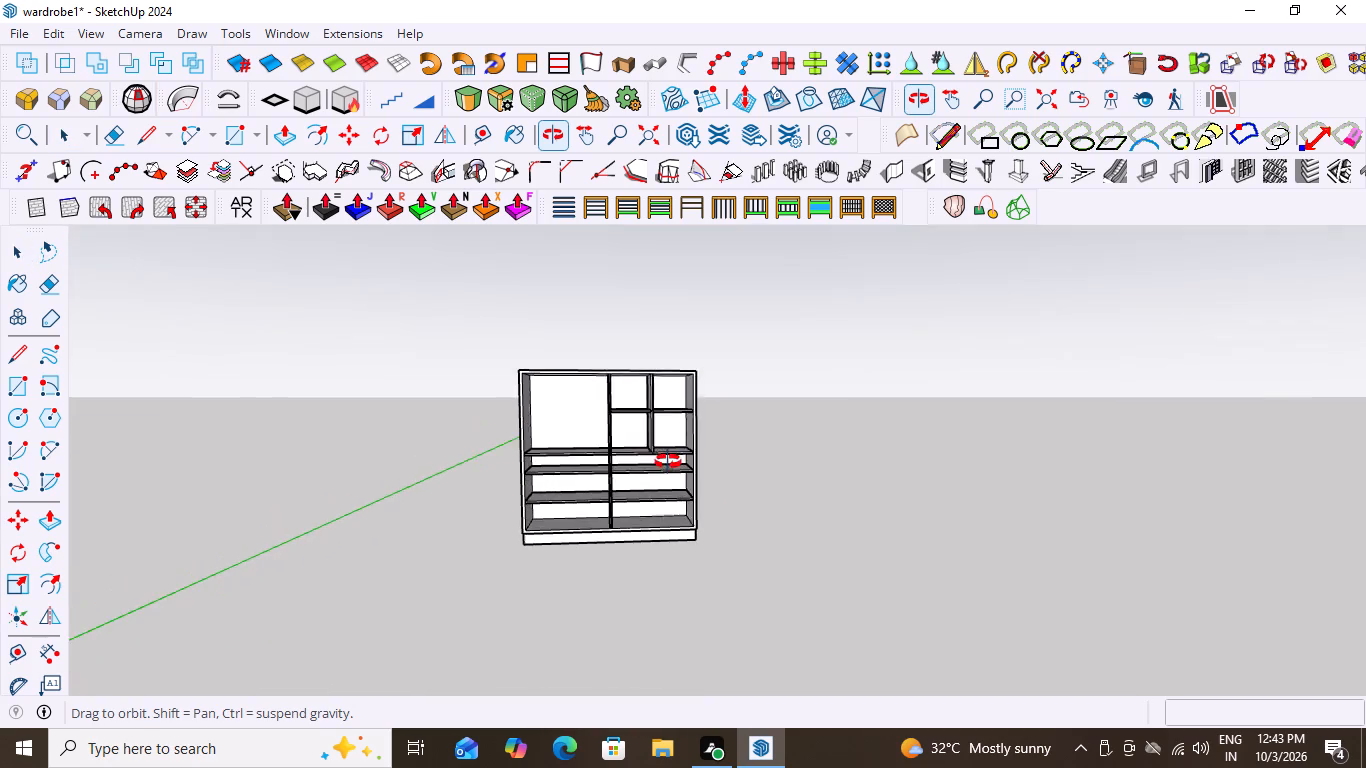
pyautogui.moveTo(668, 462); pyautogui.dragTo(669, 462, button='middle')
pyautogui.scroll(5, 596, 477)
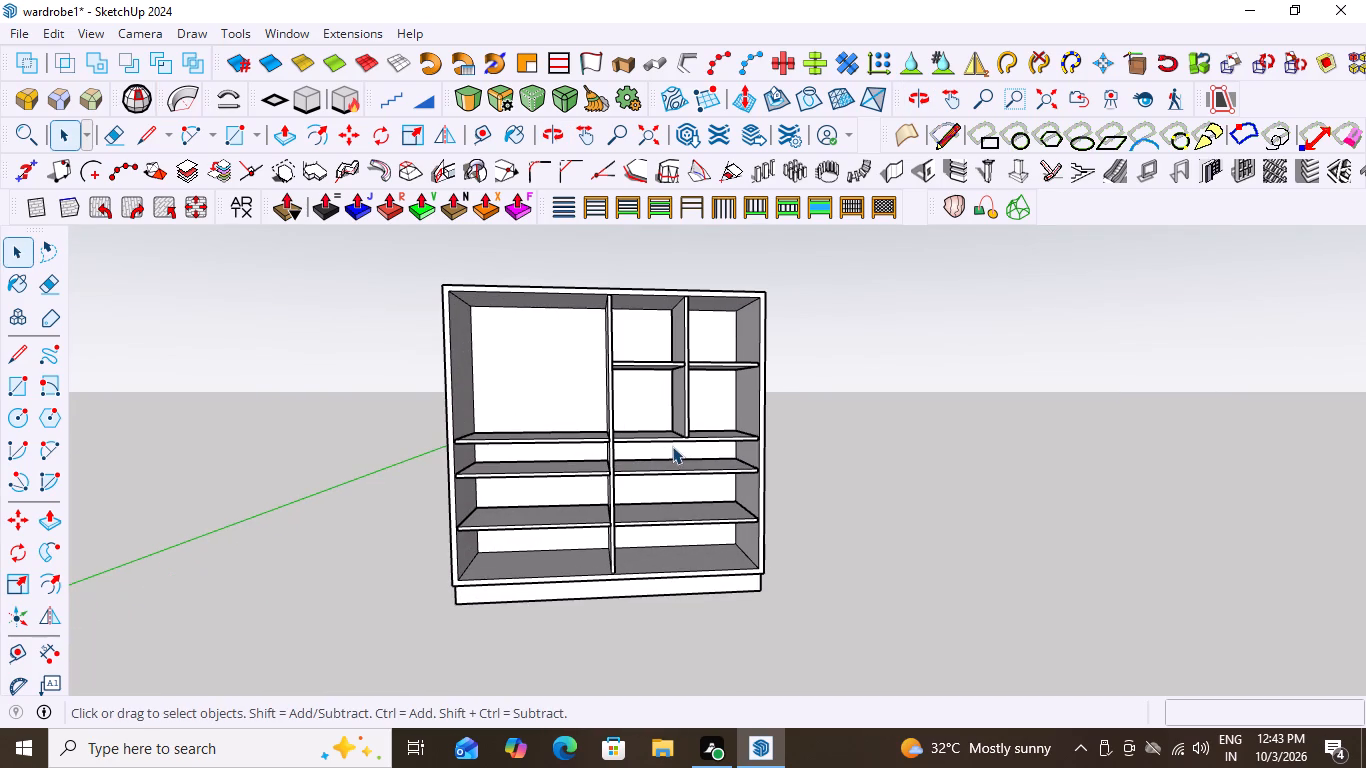
pyautogui.scroll(-5, 665, 440)
pyautogui.moveTo(691, 413); pyautogui.dragTo(573, 453, button='middle')
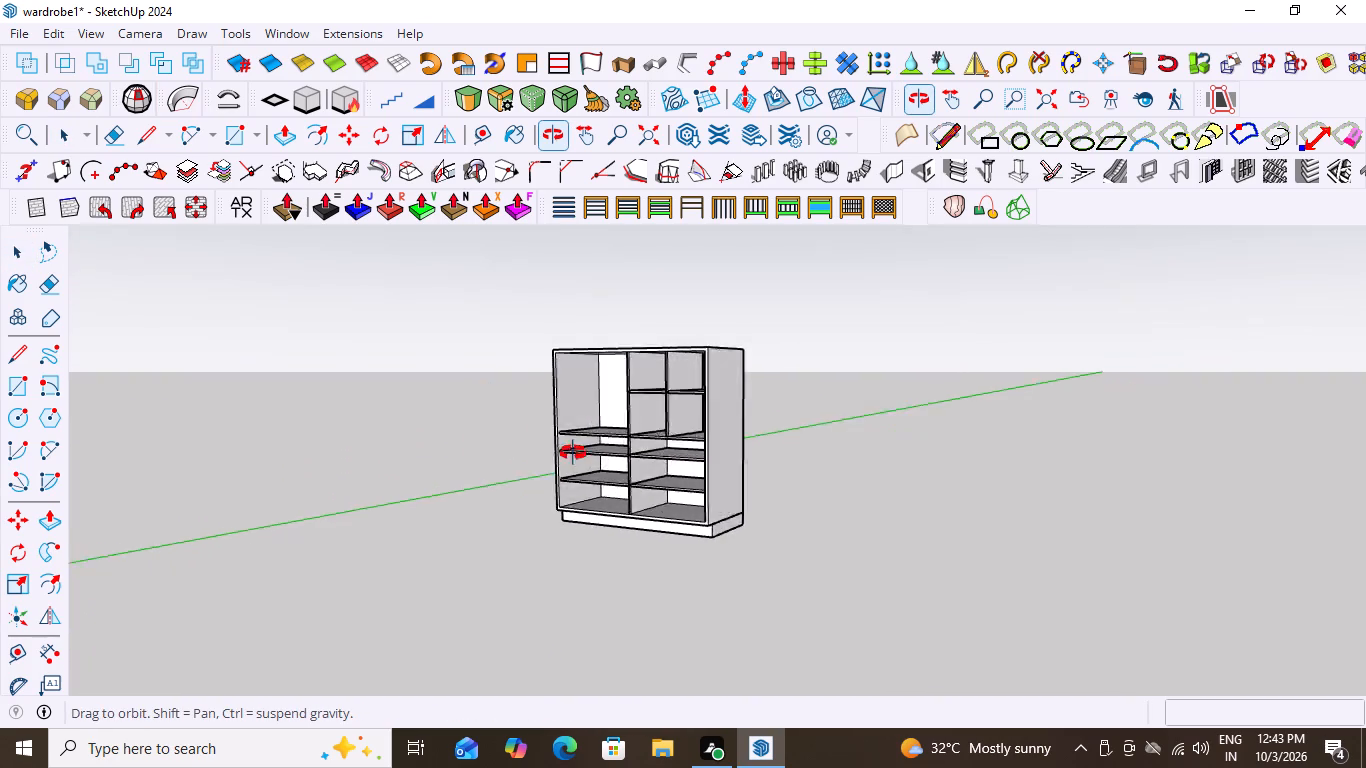
pyautogui.moveTo(573, 453); pyautogui.dragTo(688, 512, button='middle')
pyautogui.scroll(-2, 688, 512)
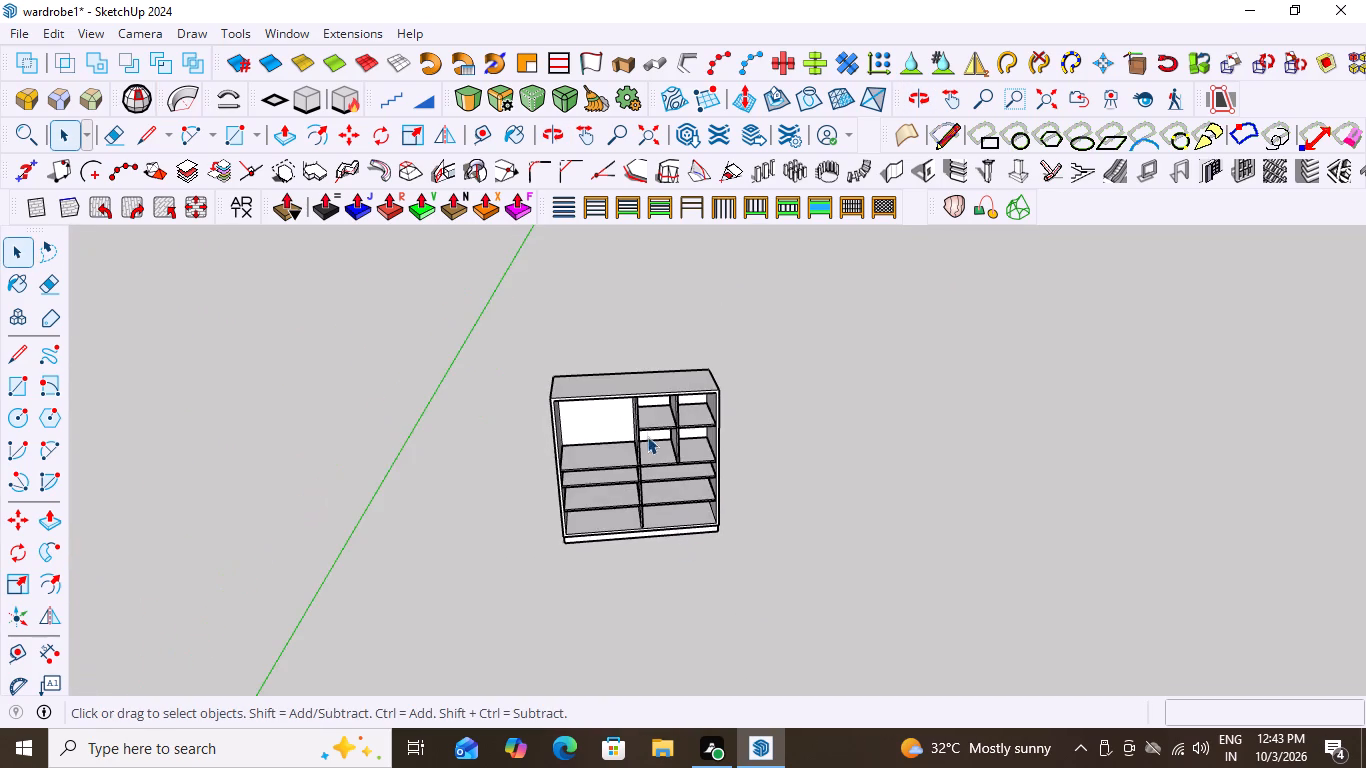
pyautogui.scroll(8, 647, 431)
pyautogui.moveTo(693, 476); pyautogui.dragTo(651, 402, button='middle')
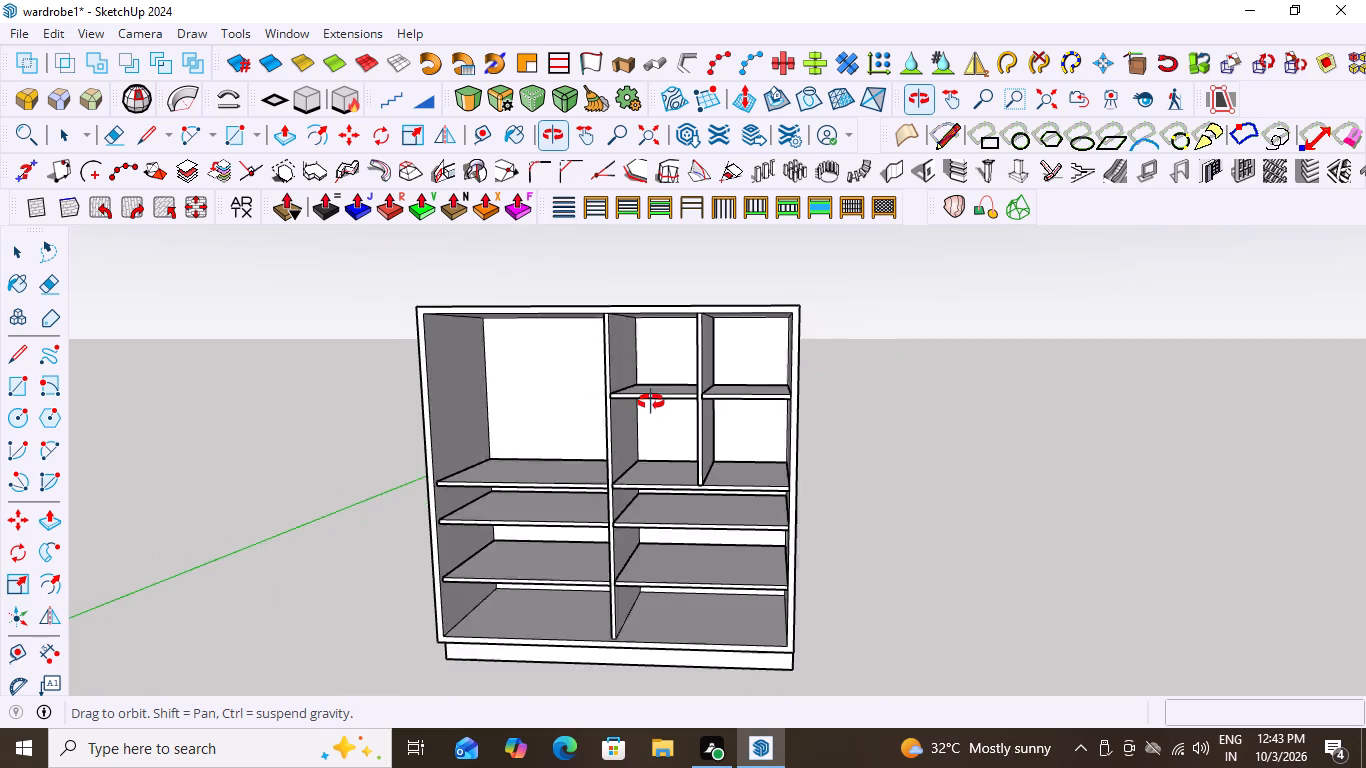
pyautogui.moveTo(651, 402); pyautogui.dragTo(667, 403, button='middle')
pyautogui.scroll(-2, 667, 403)
pyautogui.moveTo(711, 463); pyautogui.dragTo(640, 478, button='middle')
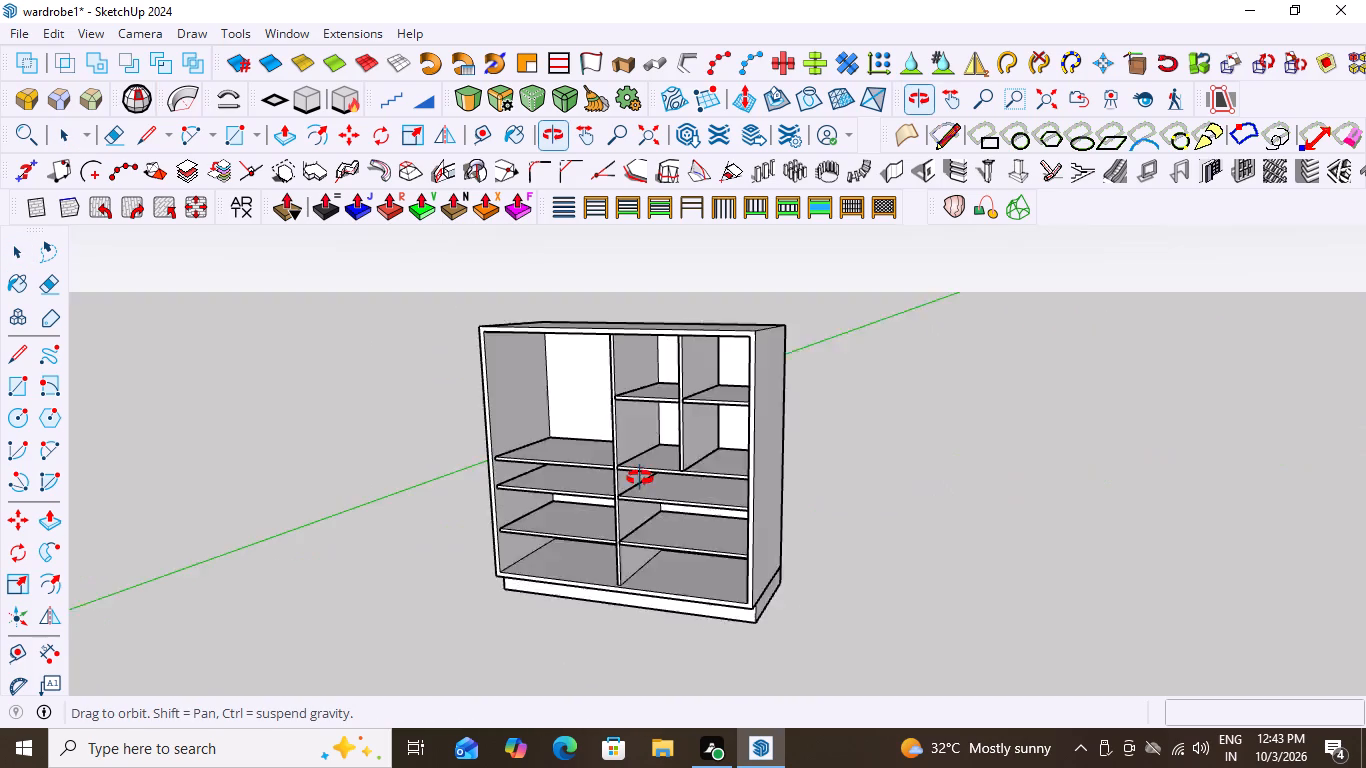
pyautogui.moveTo(640, 478); pyautogui.dragTo(743, 453, button='middle')
pyautogui.scroll(3, 606, 530)
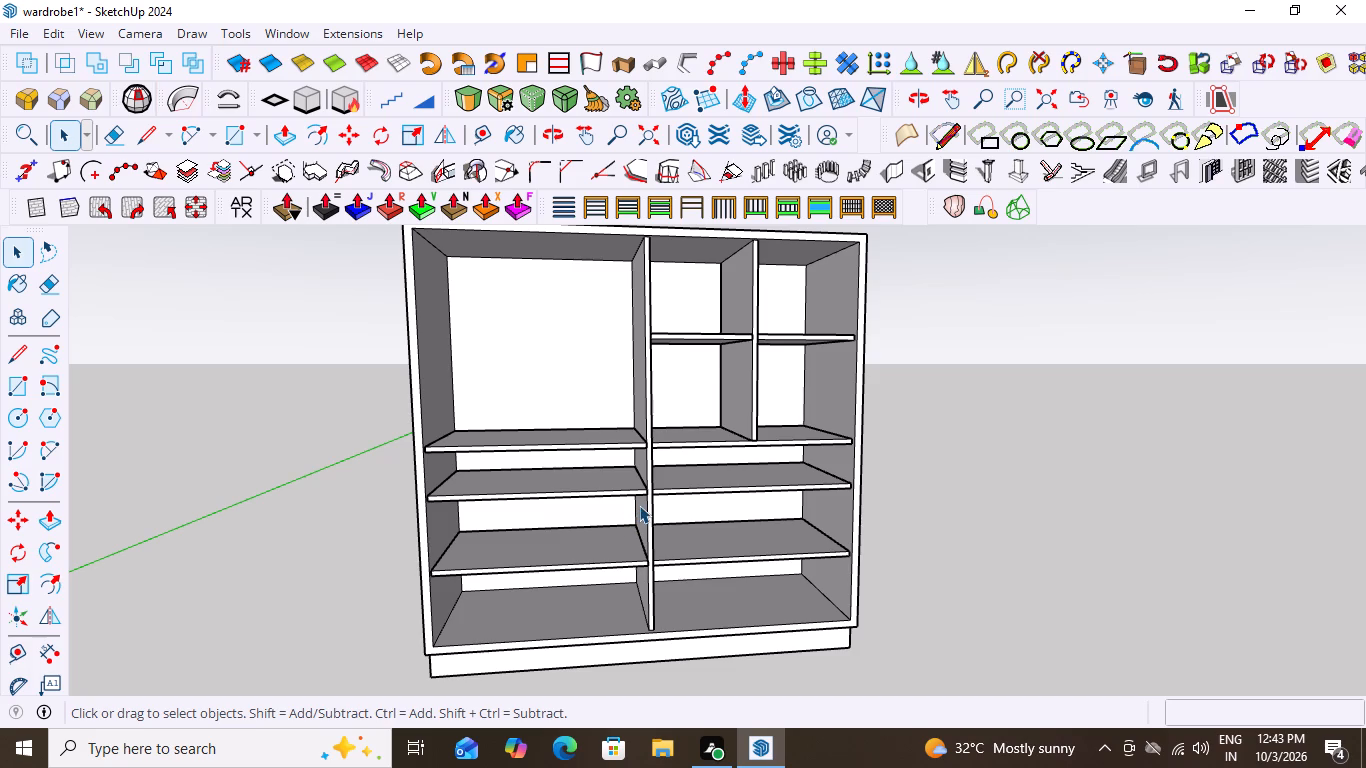
pyautogui.scroll(-1, 640, 483)
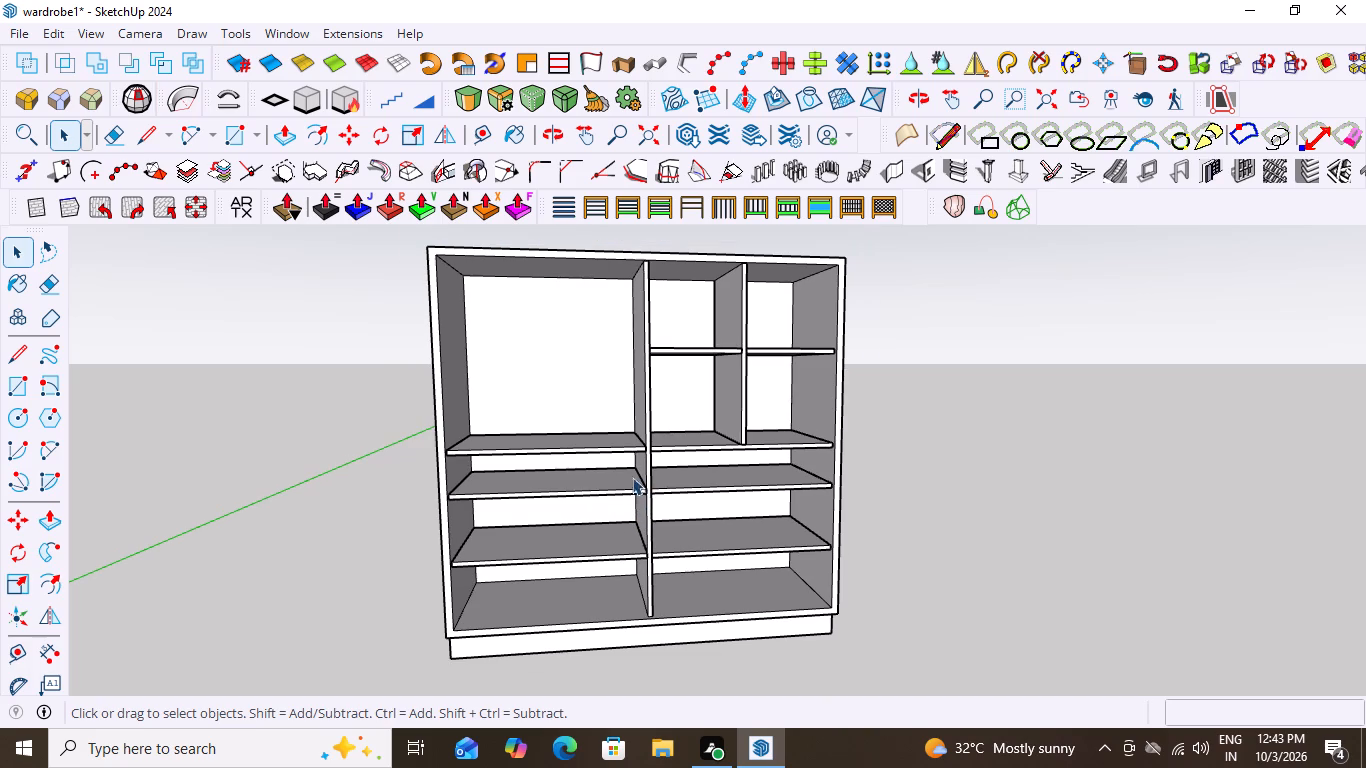
pyautogui.middleClick(566, 520)
pyautogui.moveTo(719, 465); pyautogui.dragTo(710, 416, button='middle')
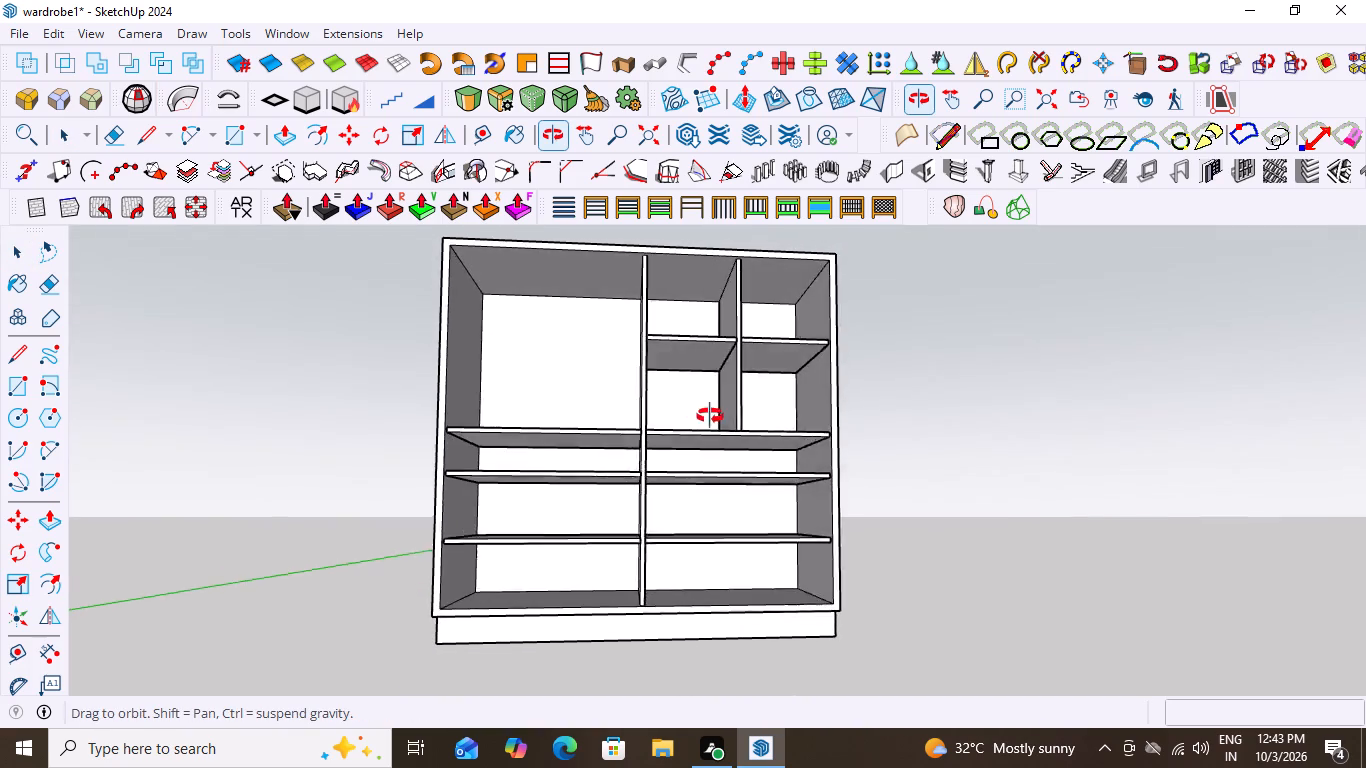
pyautogui.moveTo(710, 416); pyautogui.dragTo(715, 423, button='middle')
# Draw a 3' 4" by 8" rectangle on the back panel between the two shelves directly beneath the right-compartment divider.
pyautogui.scroll(5, 767, 446)
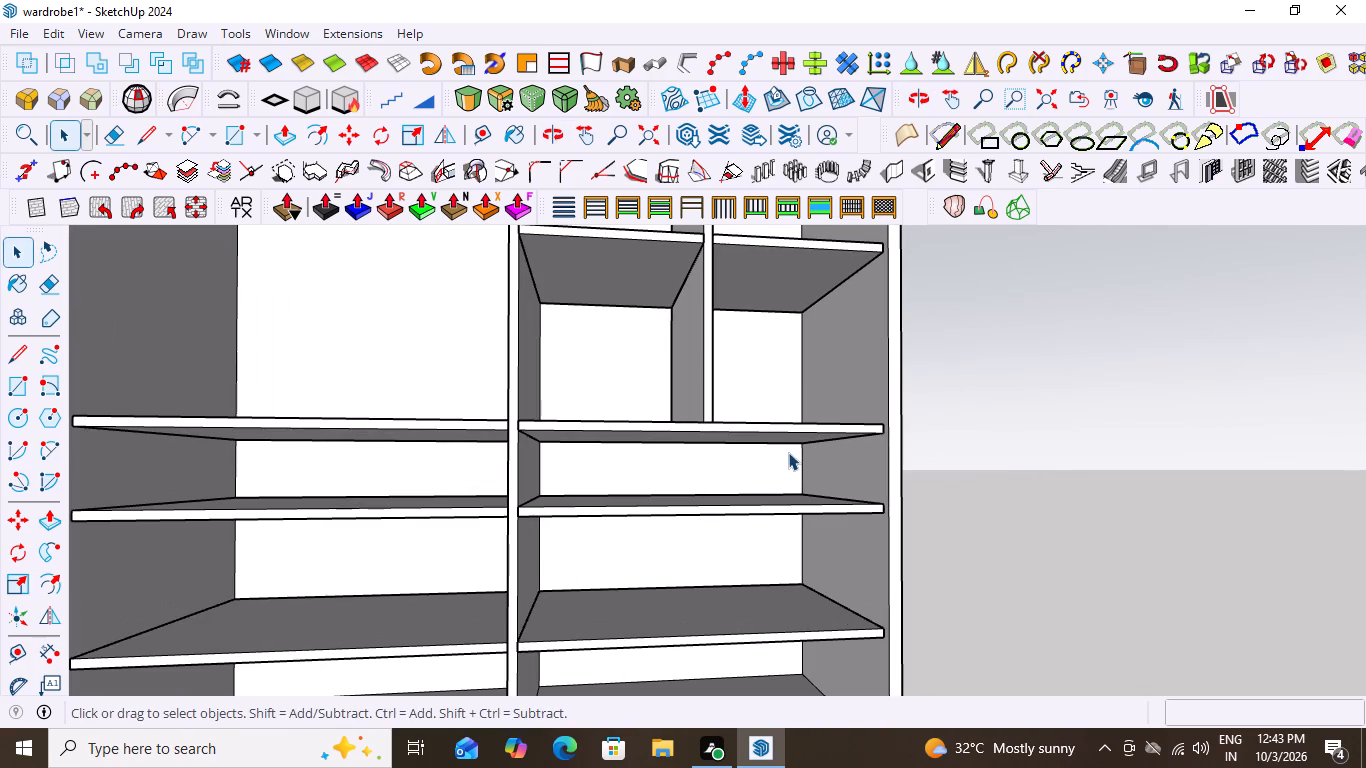
pyautogui.scroll(1, 719, 484)
pyautogui.middleClick(709, 473)
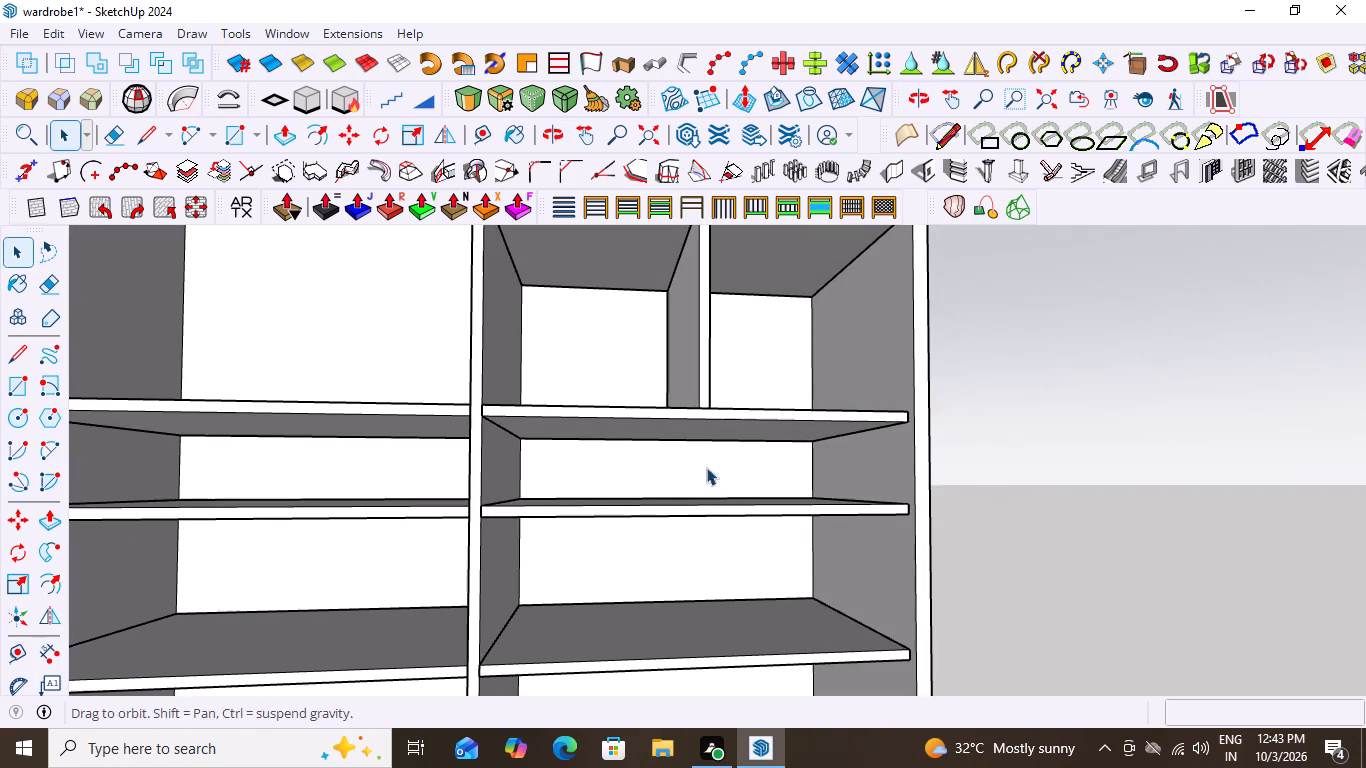
pyautogui.scroll(2, 561, 445)
pyautogui.moveTo(554, 453); pyautogui.dragTo(556, 478, button='middle')
pyautogui.scroll(3, 518, 471)
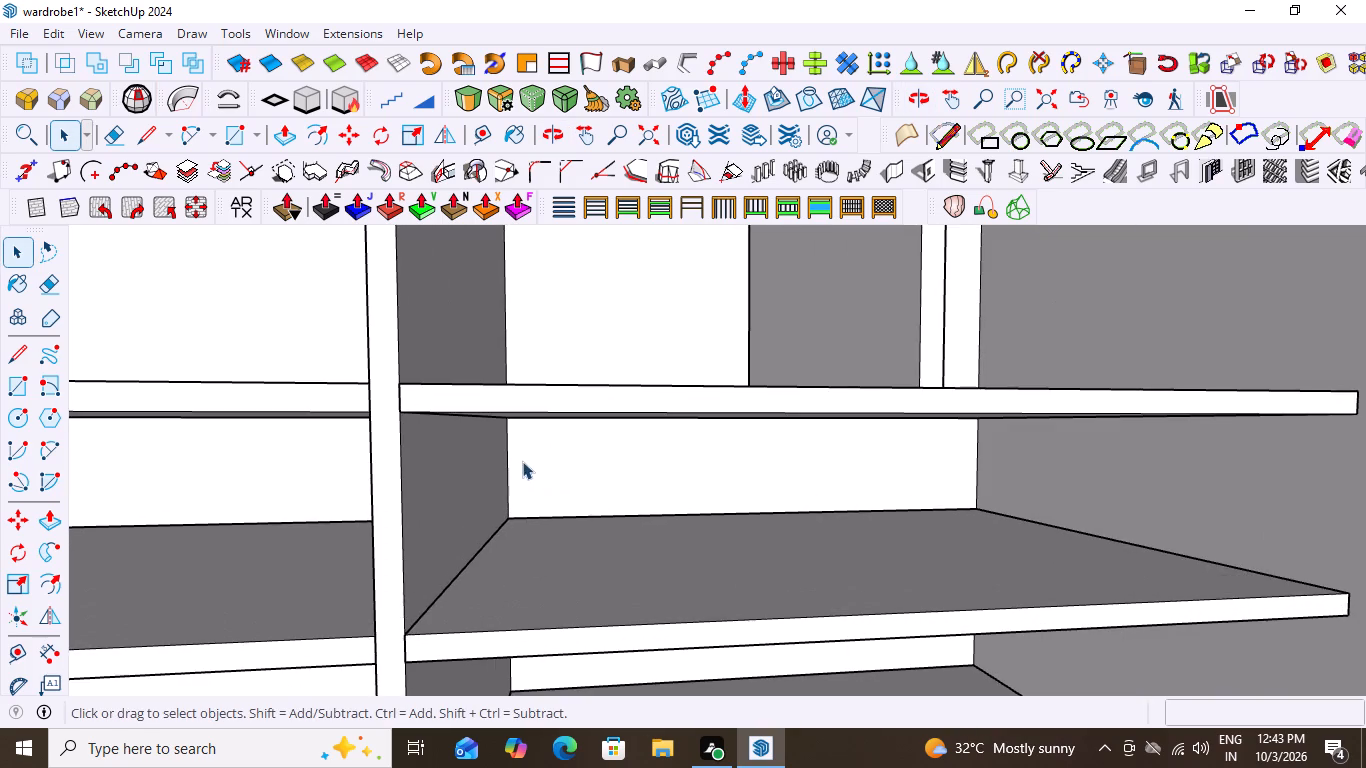
pyautogui.scroll(-2, 602, 453)
pyautogui.moveTo(585, 463); pyautogui.dragTo(580, 429, button='middle')
pyautogui.scroll(1, 563, 458)
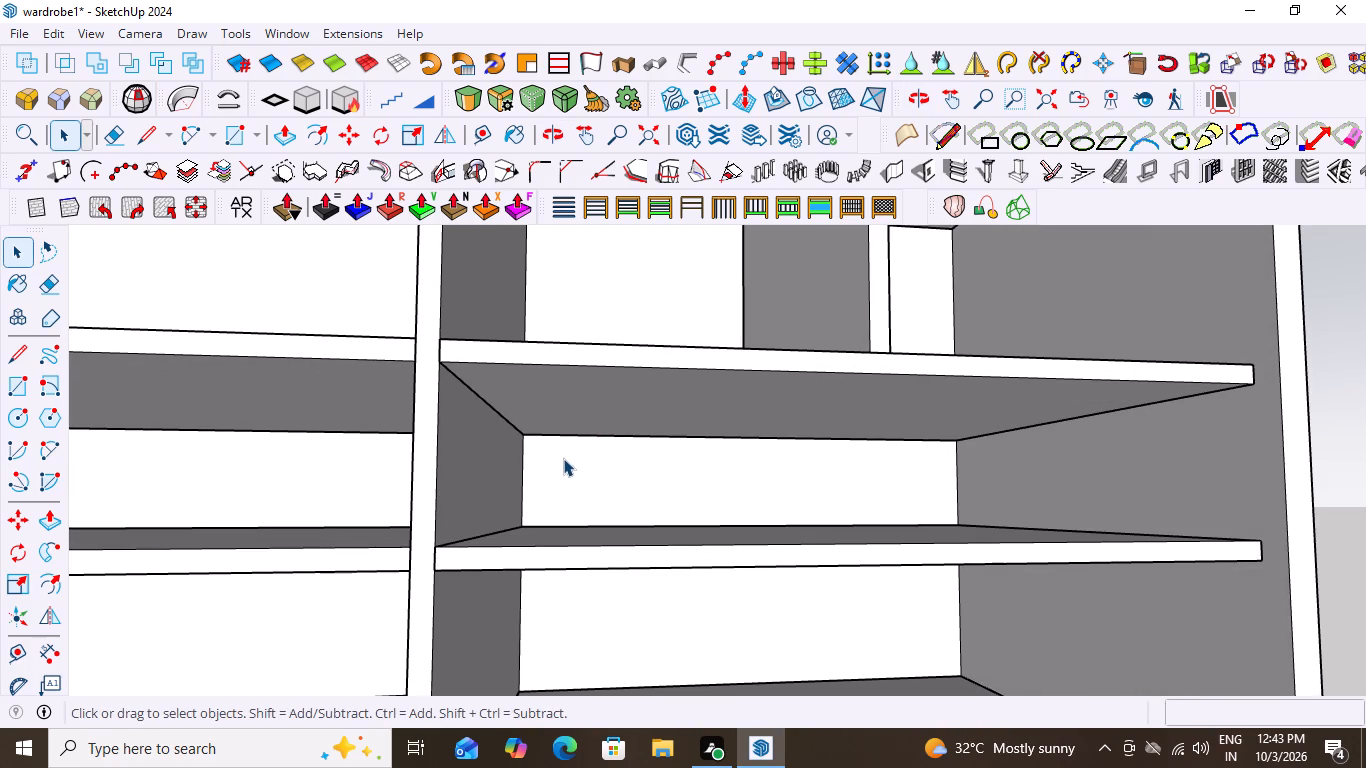
pyautogui.press('r')
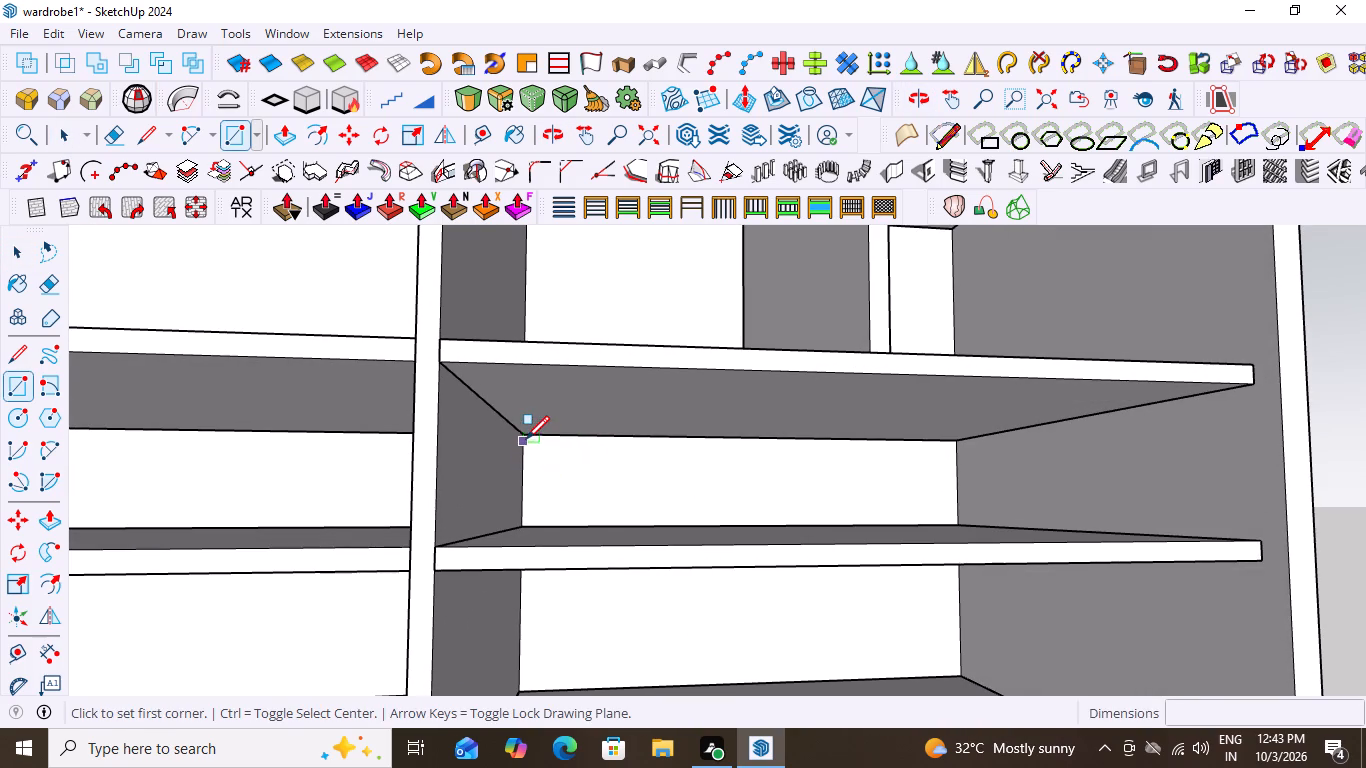
pyautogui.click(520, 437)
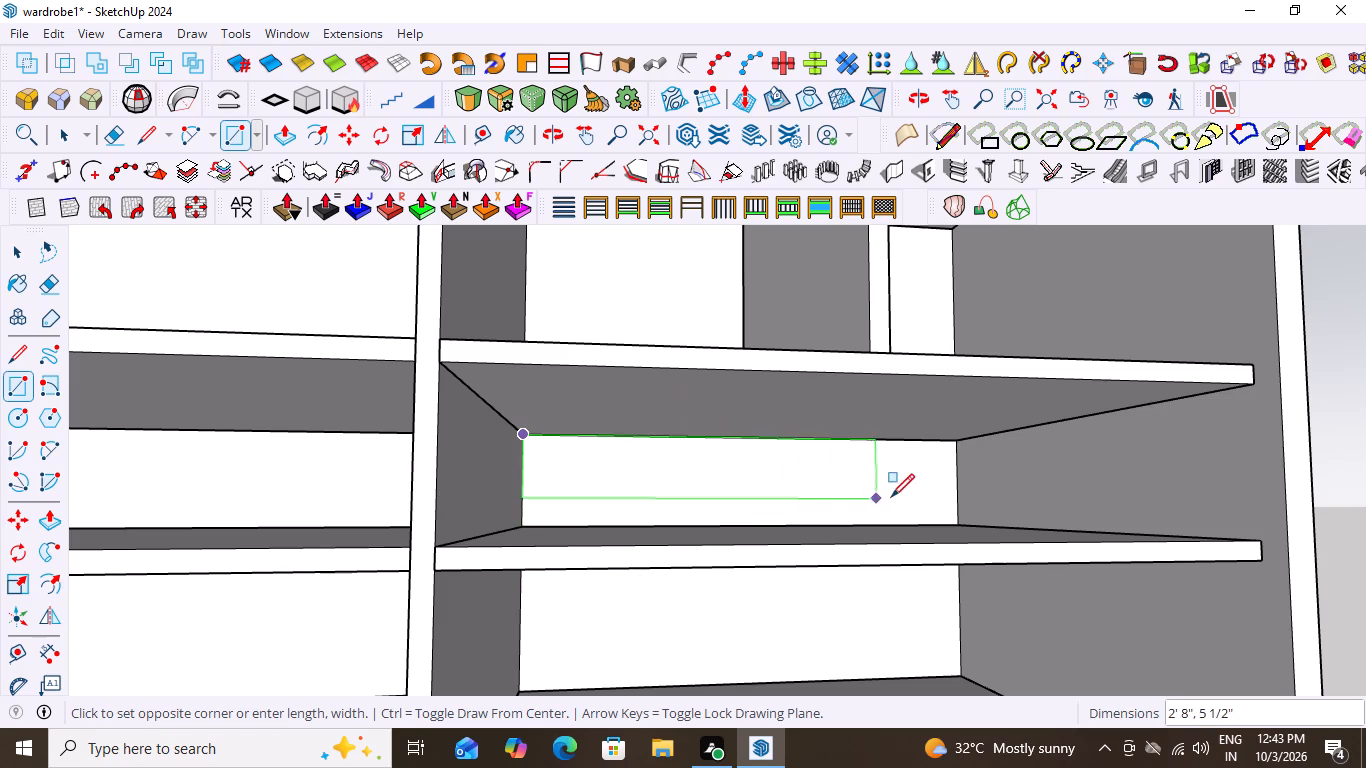
pyautogui.scroll(3, 959, 525)
pyautogui.click(957, 525)
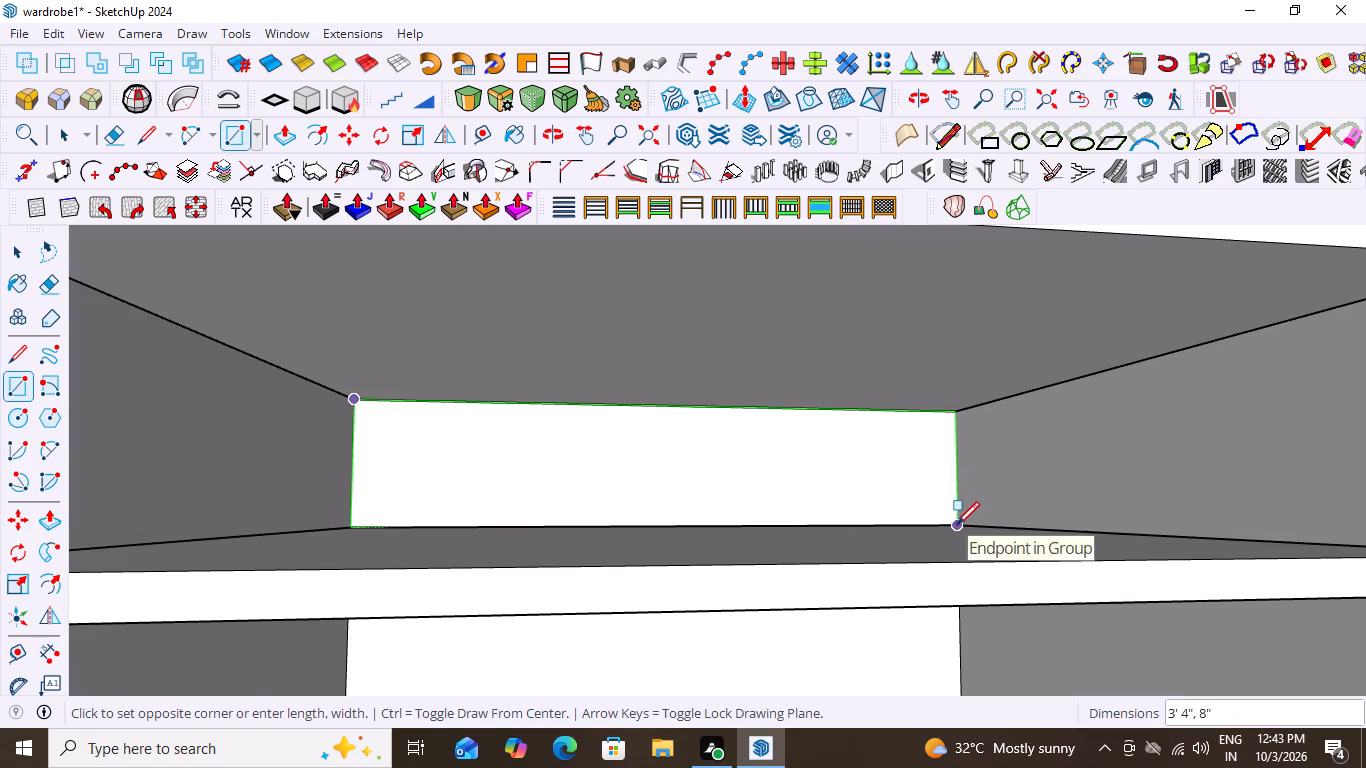
# Make the new rectangle's face and edges into a group.
pyautogui.press('space')
pyautogui.doubleClick(662, 471)
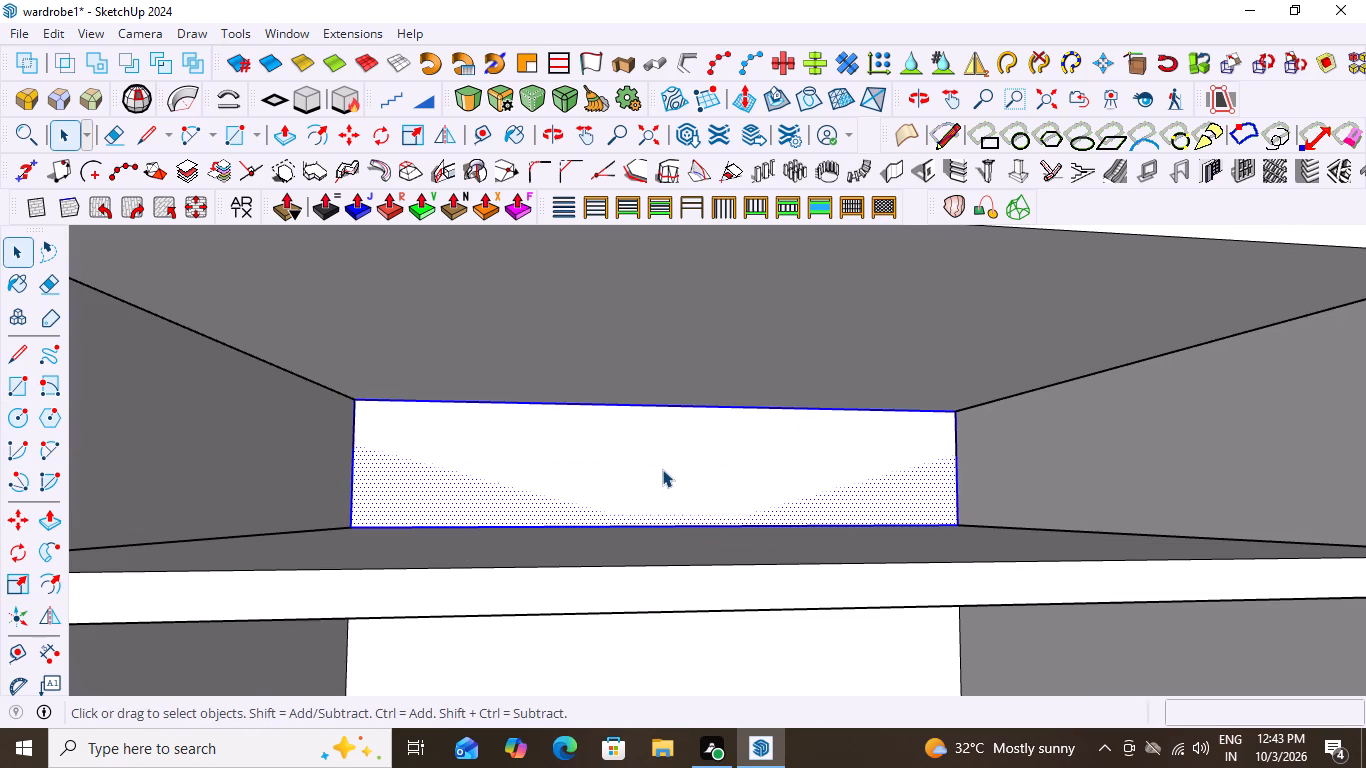
pyautogui.rightClick(662, 469)
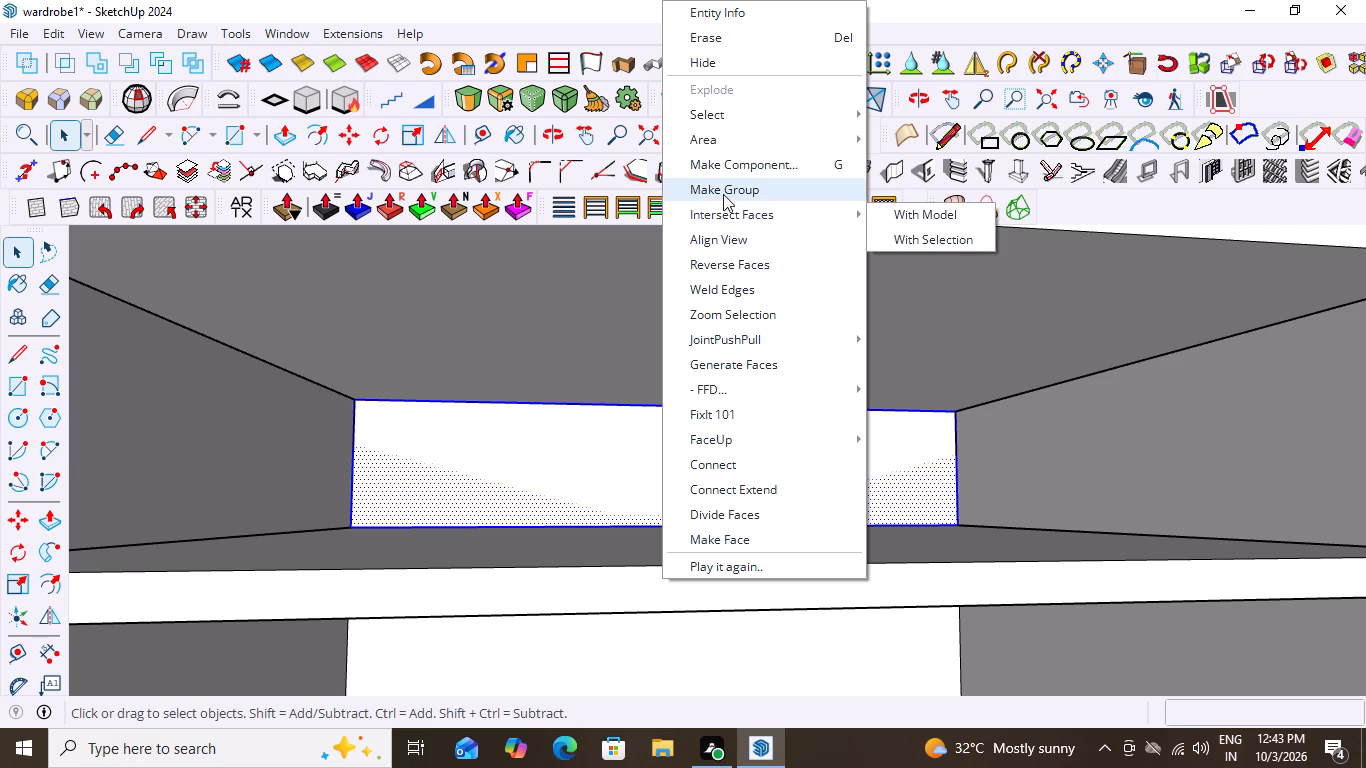
pyautogui.doubleClick(723, 190)
# Extrude the grouped rectangle's face 2' 9" forward, flush with the front edges of the two enclosing shelves.
pyautogui.doubleClick(590, 446)
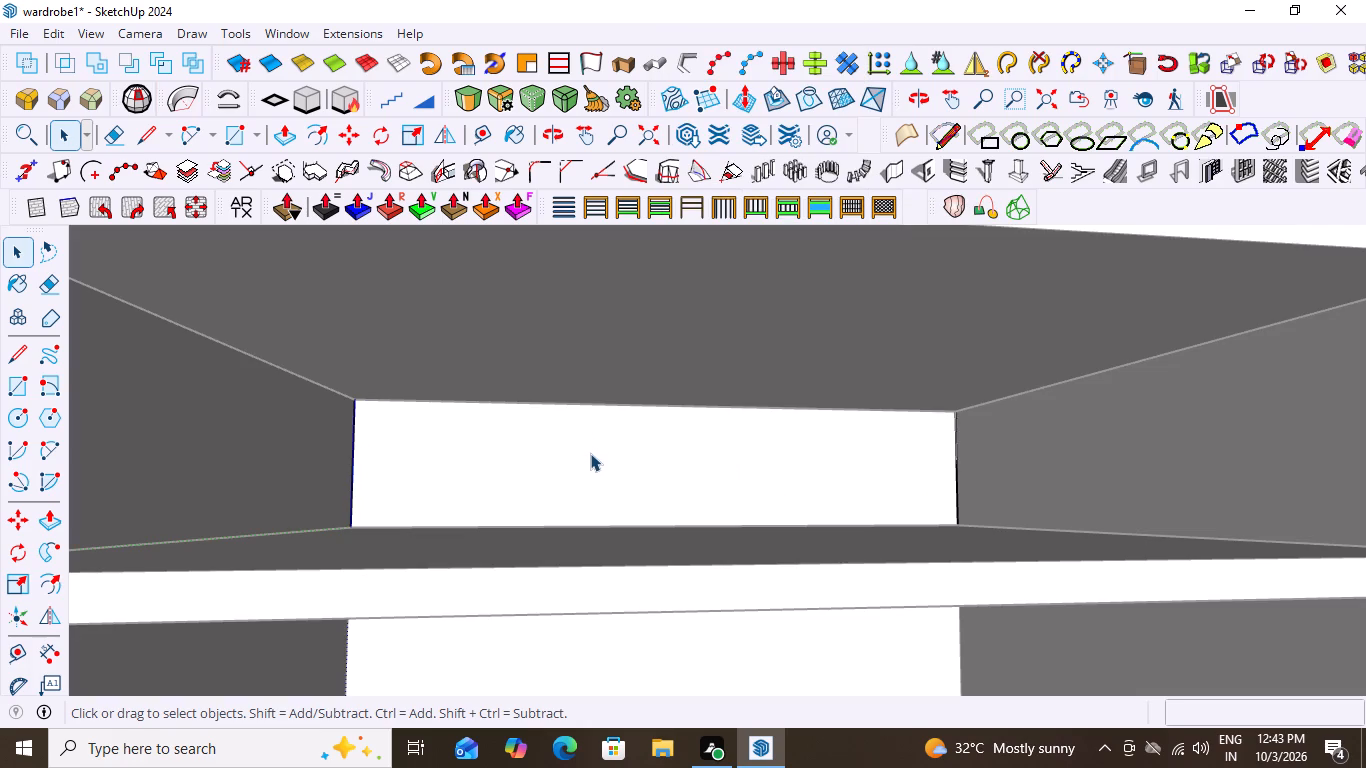
pyautogui.click(590, 453)
pyautogui.press('p')
pyautogui.click(590, 453)
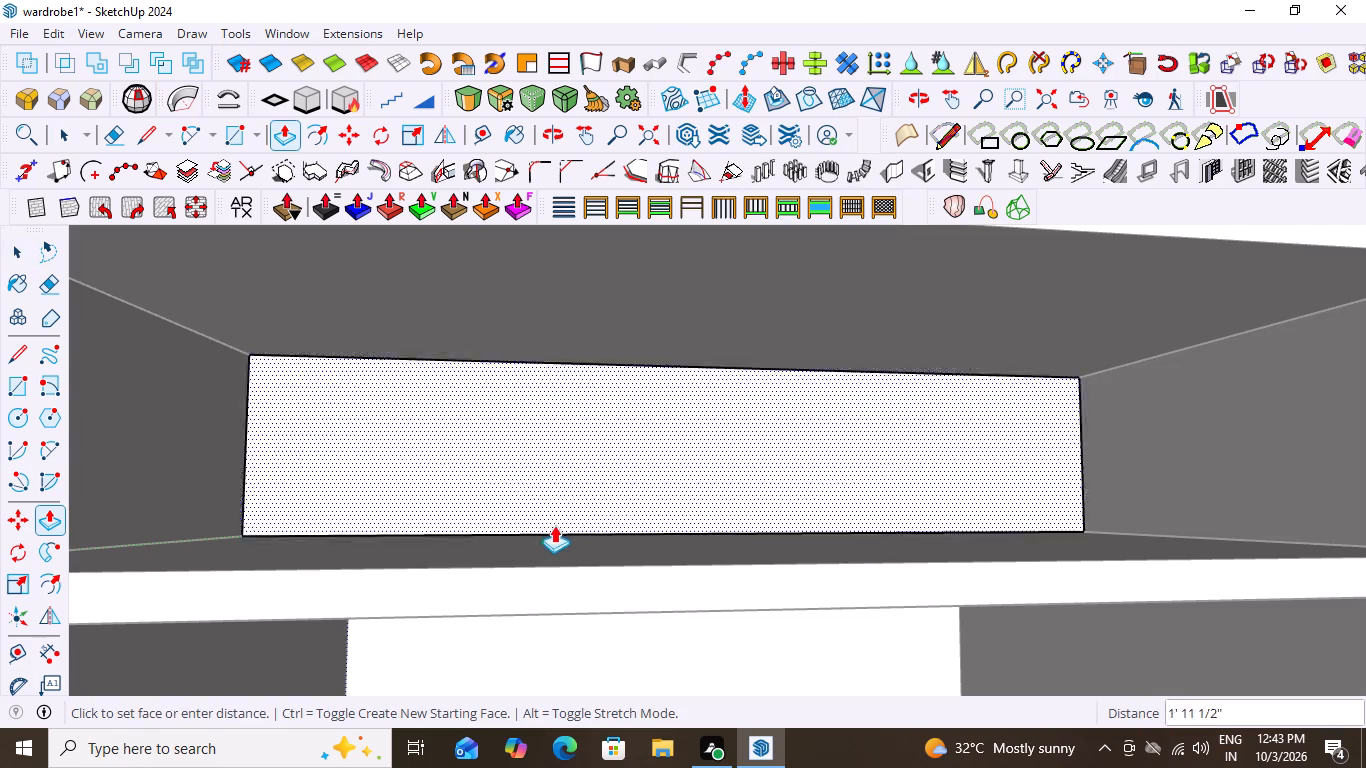
pyautogui.scroll(-9, 564, 523)
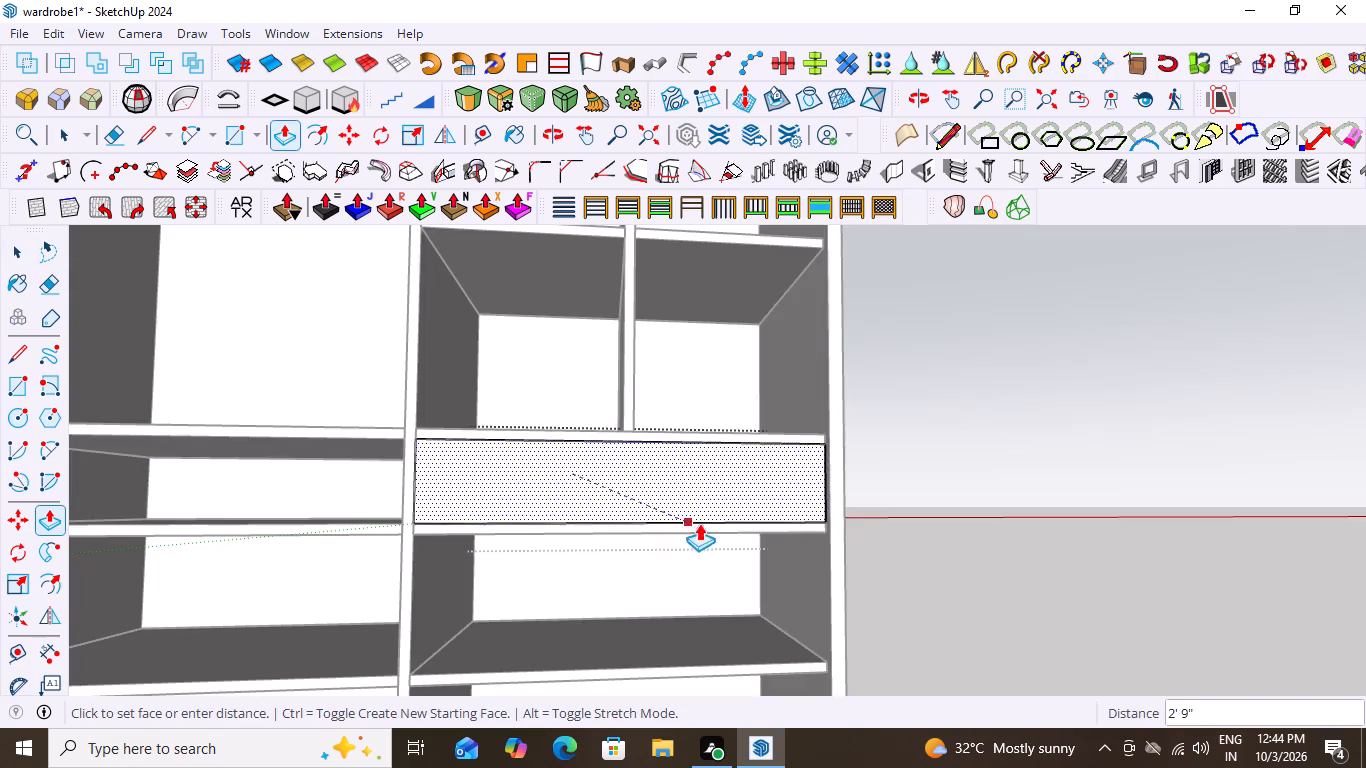
pyautogui.scroll(3, 827, 513)
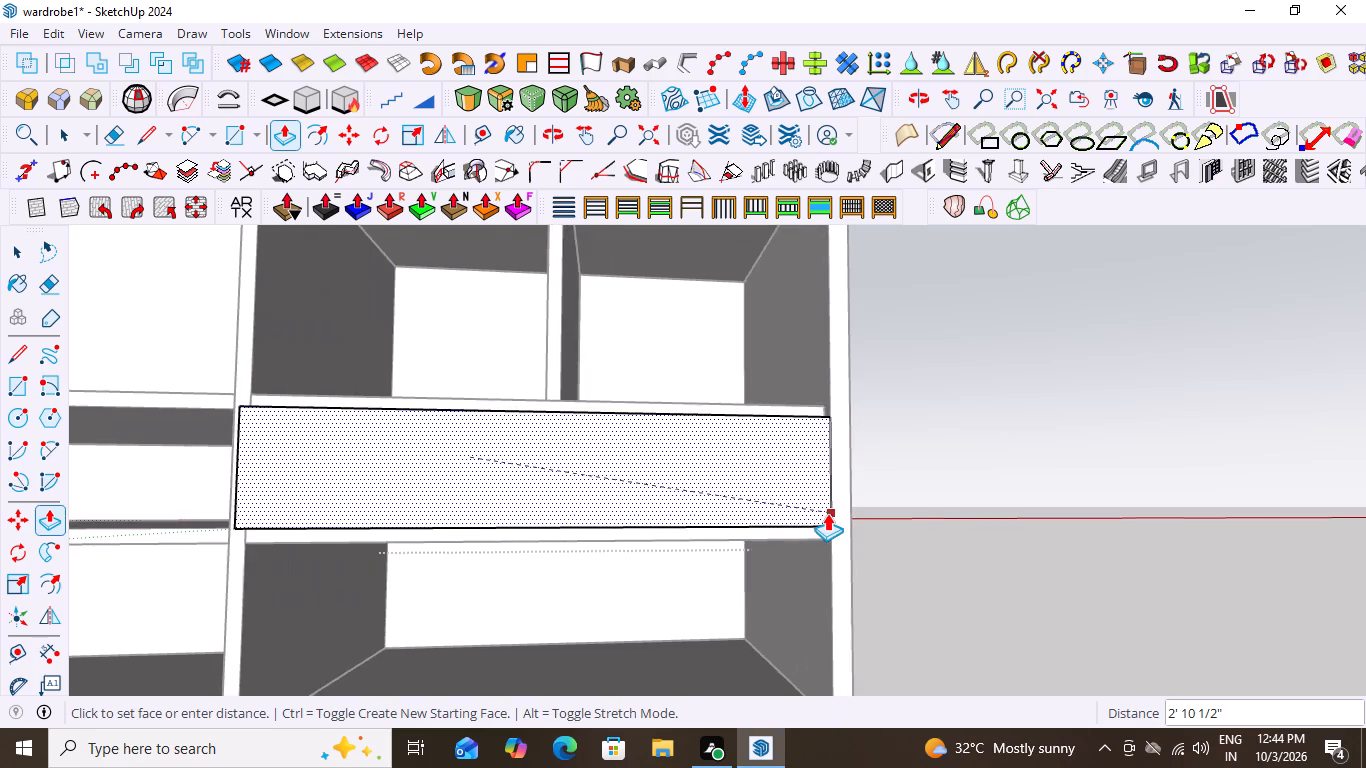
pyautogui.scroll(10, 827, 512)
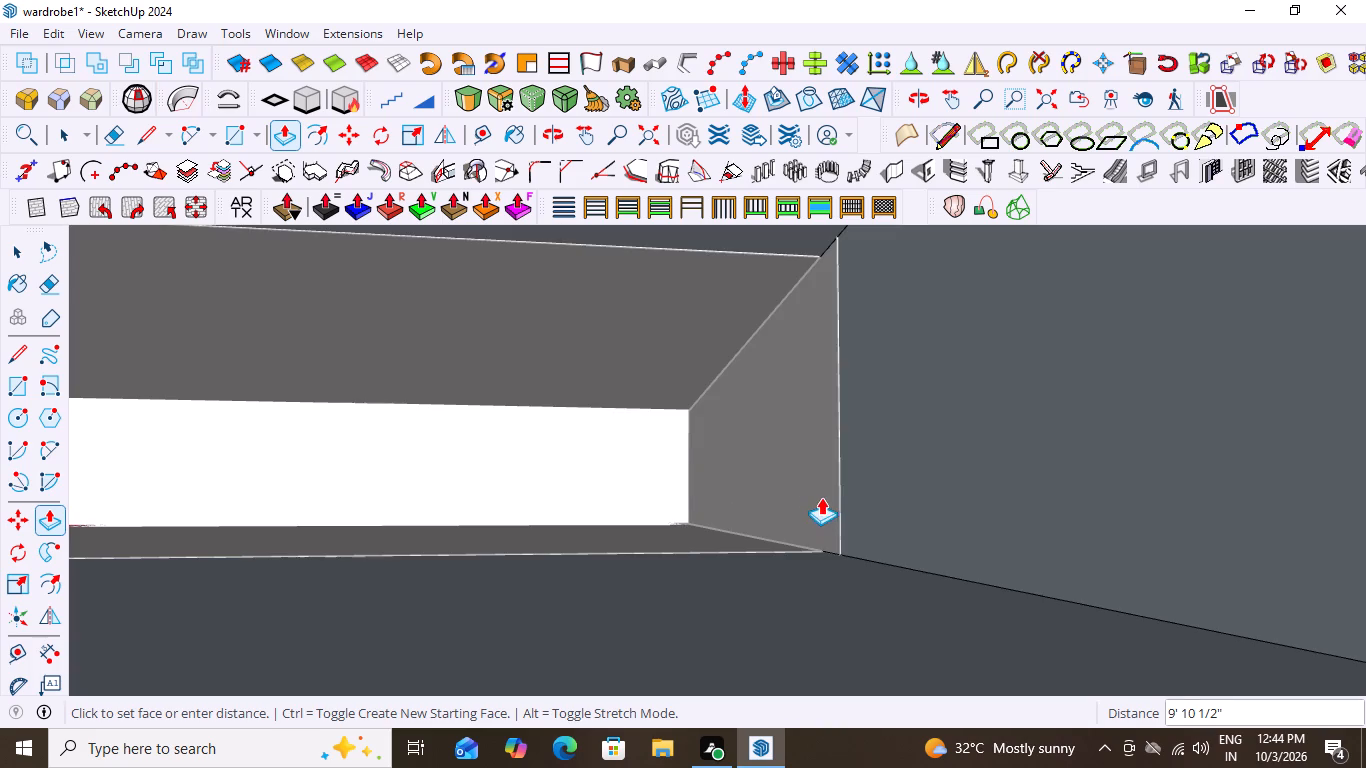
pyautogui.scroll(-8, 731, 516)
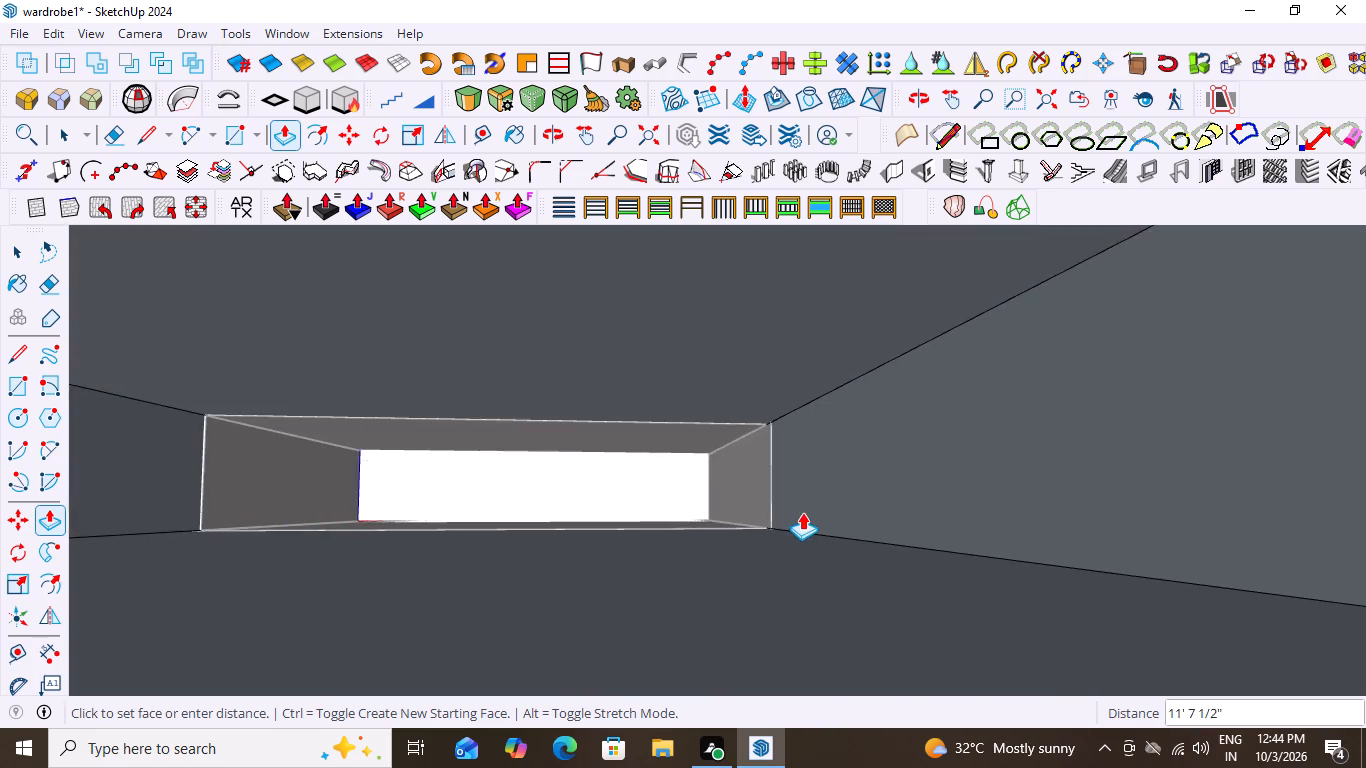
pyautogui.scroll(-9, 802, 512)
pyautogui.scroll(-5, 671, 507)
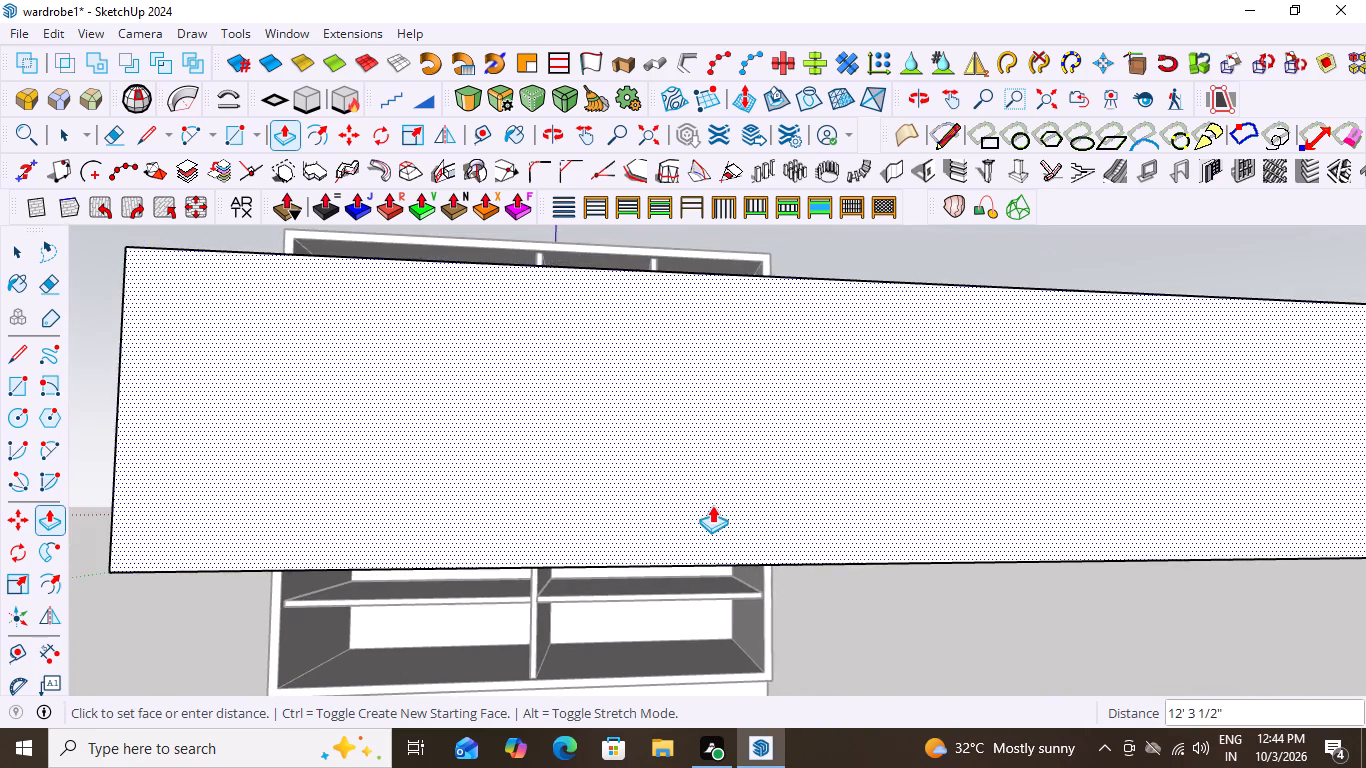
pyautogui.scroll(-9, 654, 491)
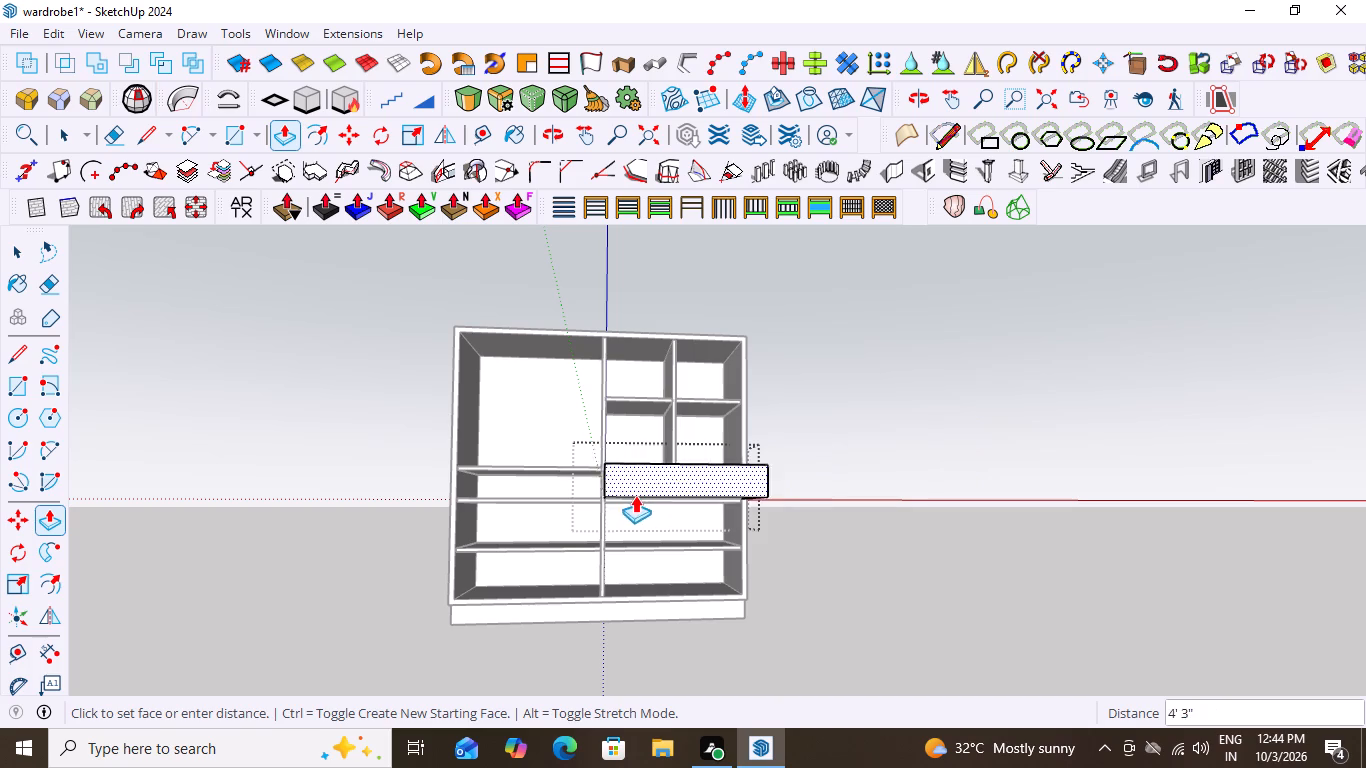
pyautogui.scroll(13, 602, 480)
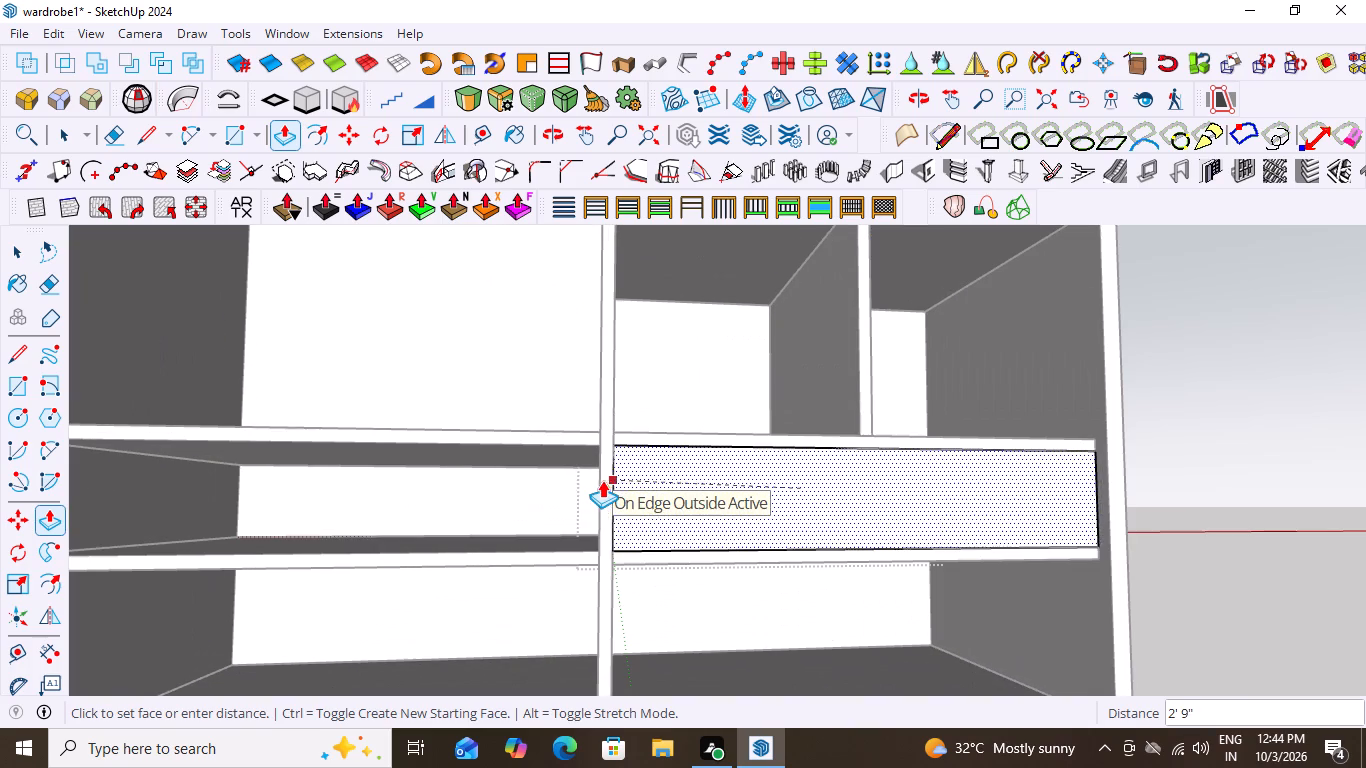
pyautogui.scroll(1, 615, 540)
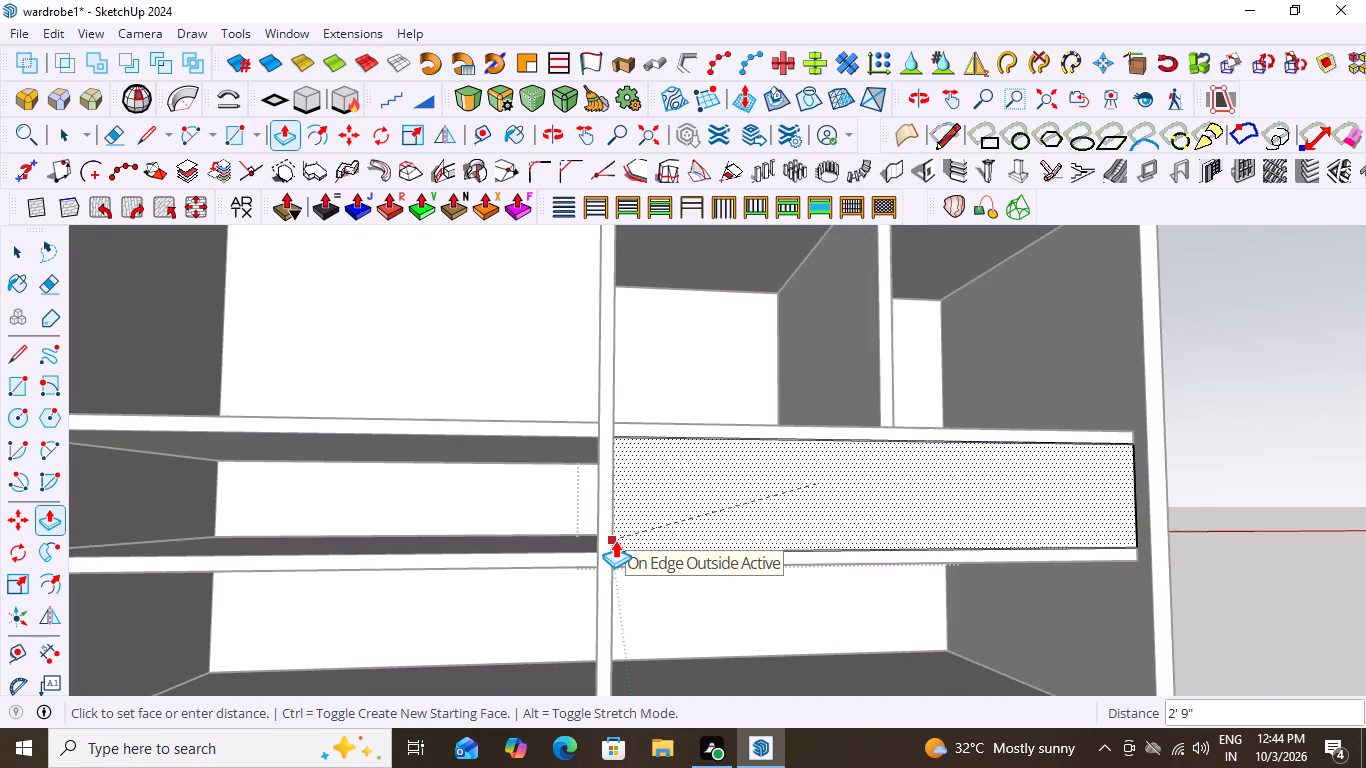
pyautogui.scroll(3, 615, 540)
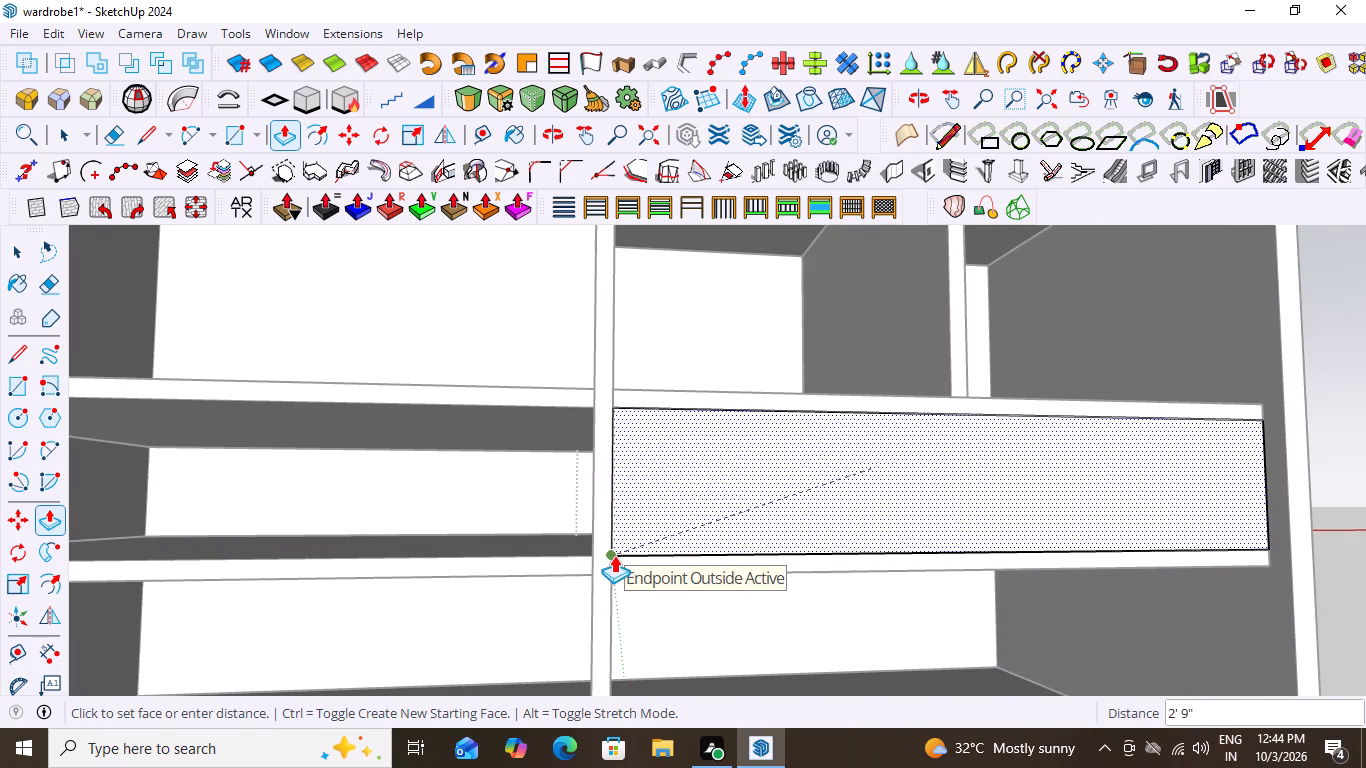
pyautogui.click(614, 555)
pyautogui.scroll(-13, 424, 428)
pyautogui.press('space')
pyautogui.click(812, 457)
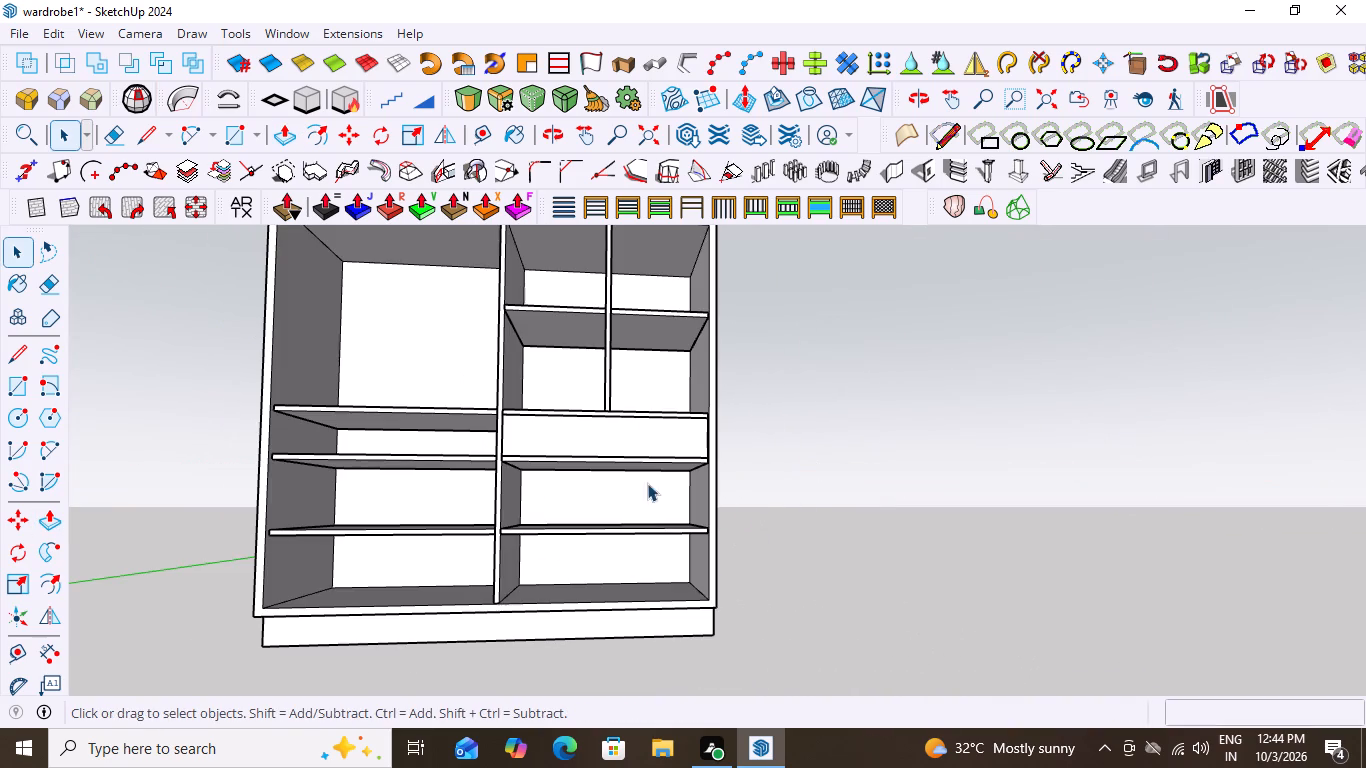
# Push the front face of the new block between the shelves inward by 18 mm.
pyautogui.middleClick(651, 557)
pyautogui.scroll(-3, 651, 558)
pyautogui.moveTo(682, 447); pyautogui.dragTo(729, 482, button='middle')
pyautogui.scroll(9, 581, 503)
pyautogui.click(667, 441)
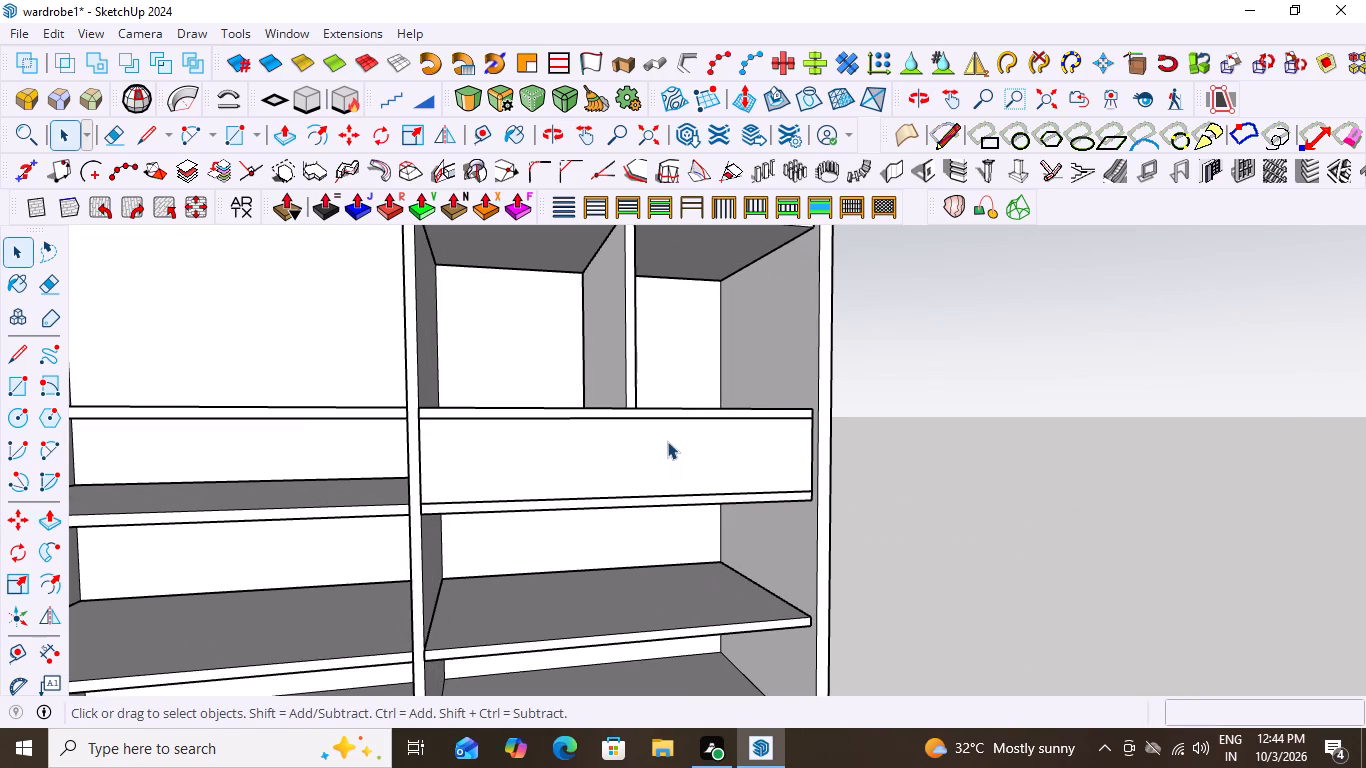
pyautogui.doubleClick(666, 446)
pyautogui.click(666, 446)
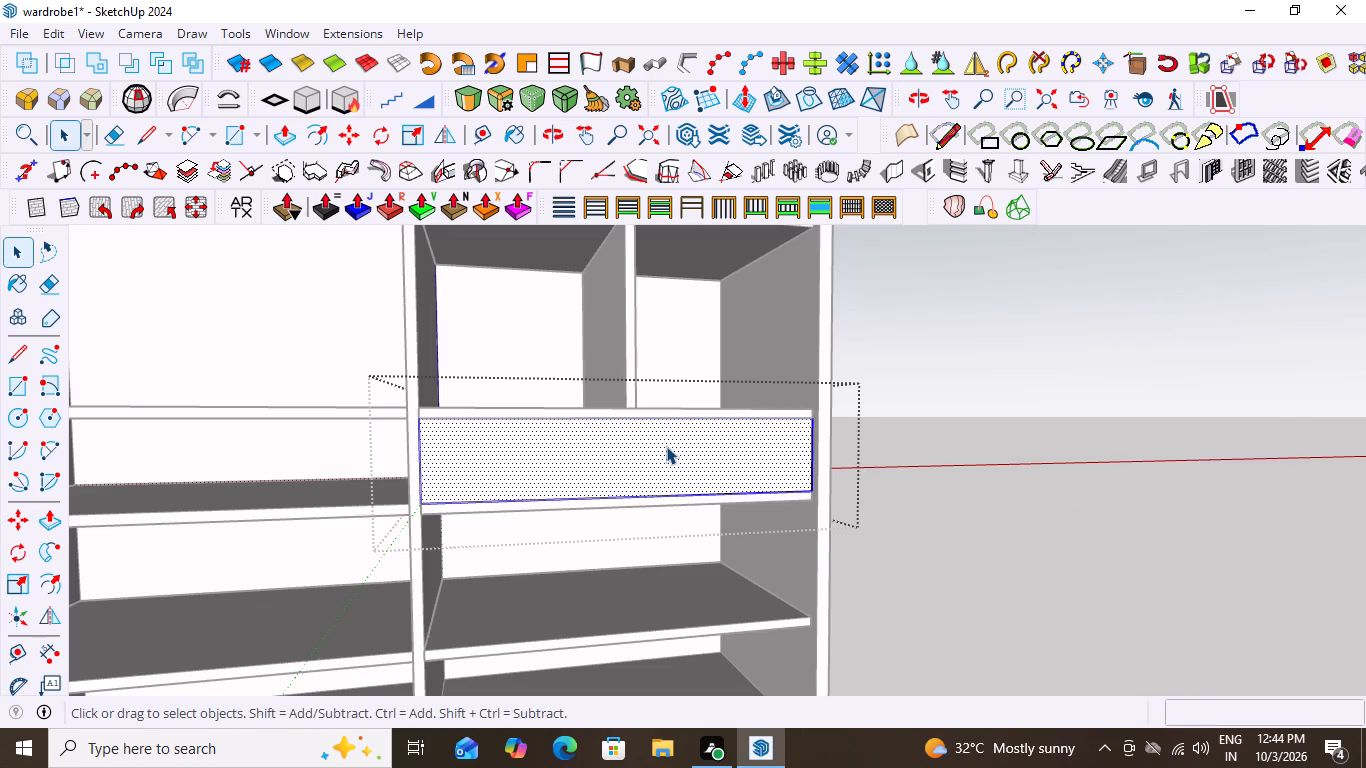
pyautogui.press('p')
pyautogui.click(666, 446)
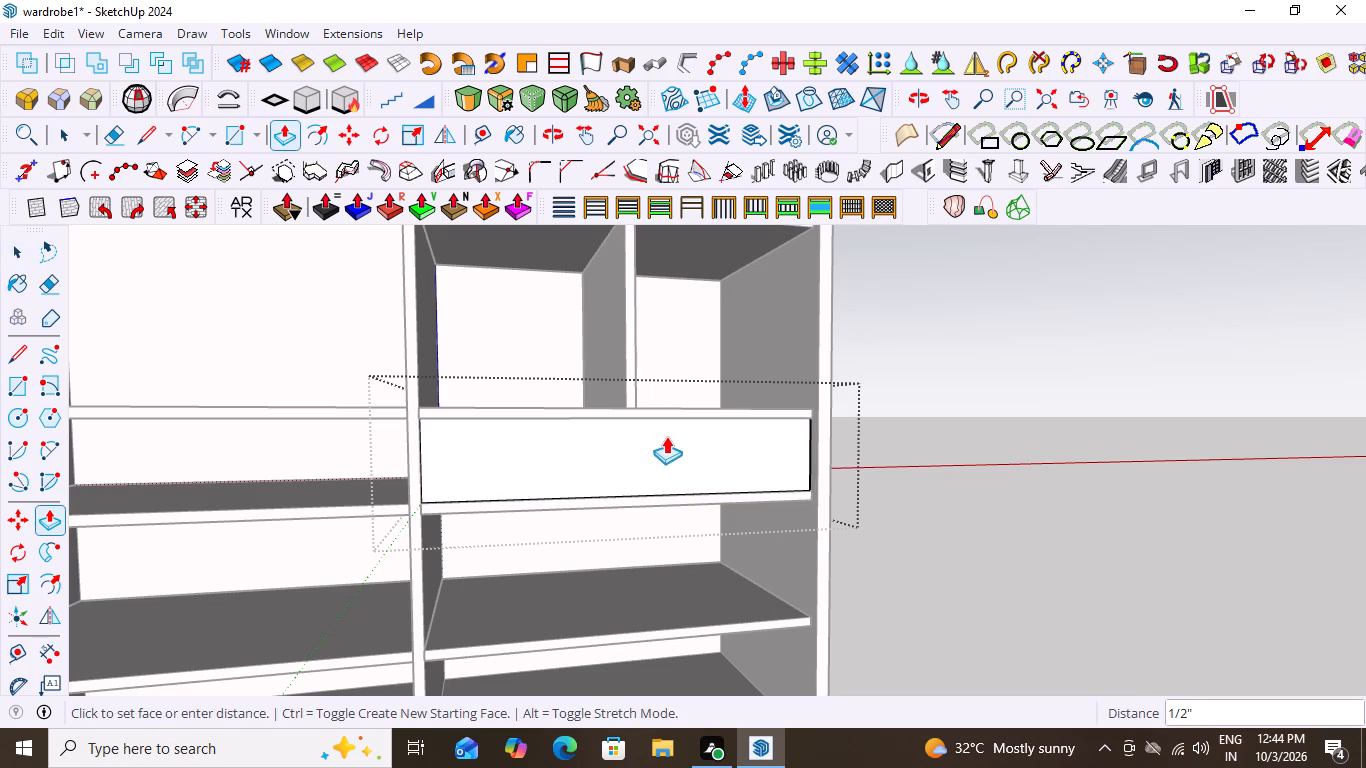
pyautogui.write('18')
pyautogui.write('mm')
pyautogui.press('Return')
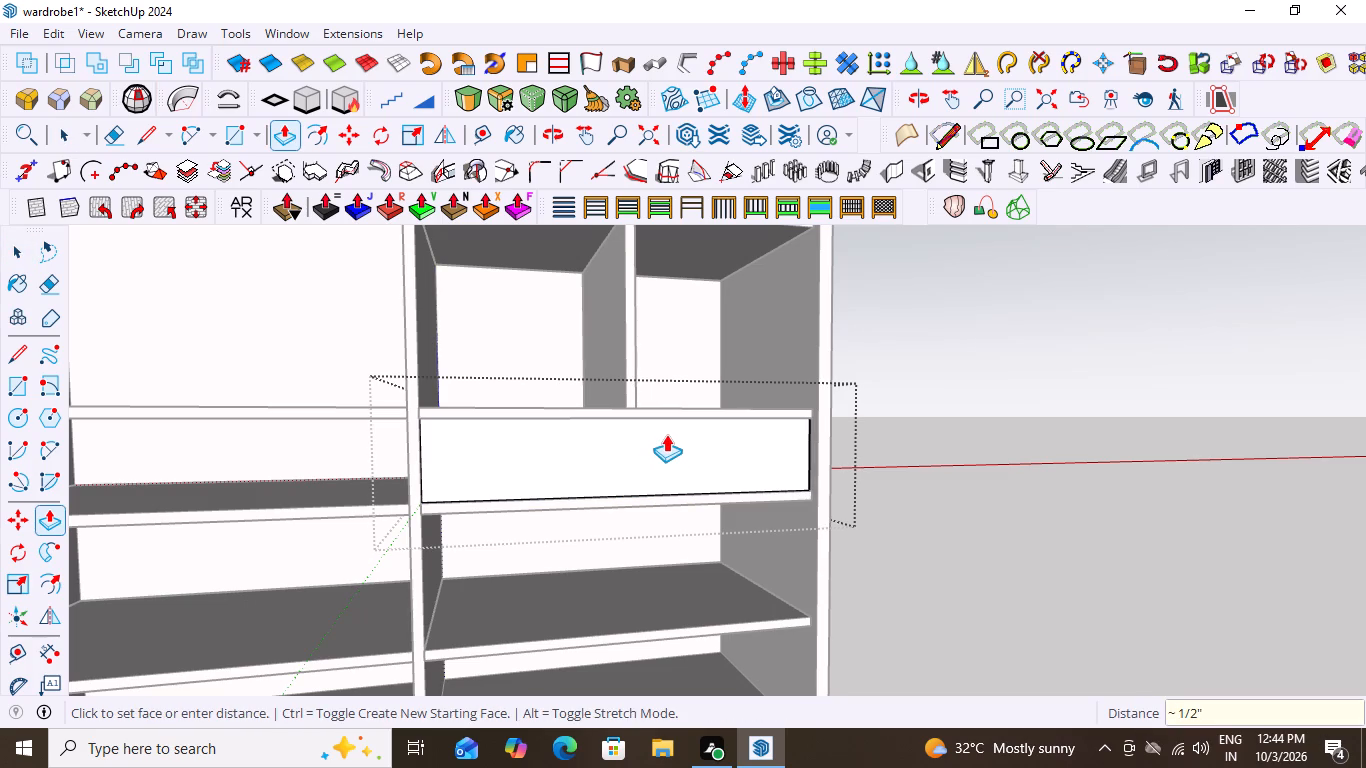
pyautogui.press('space')
pyautogui.click(960, 388)
pyautogui.click(986, 384)
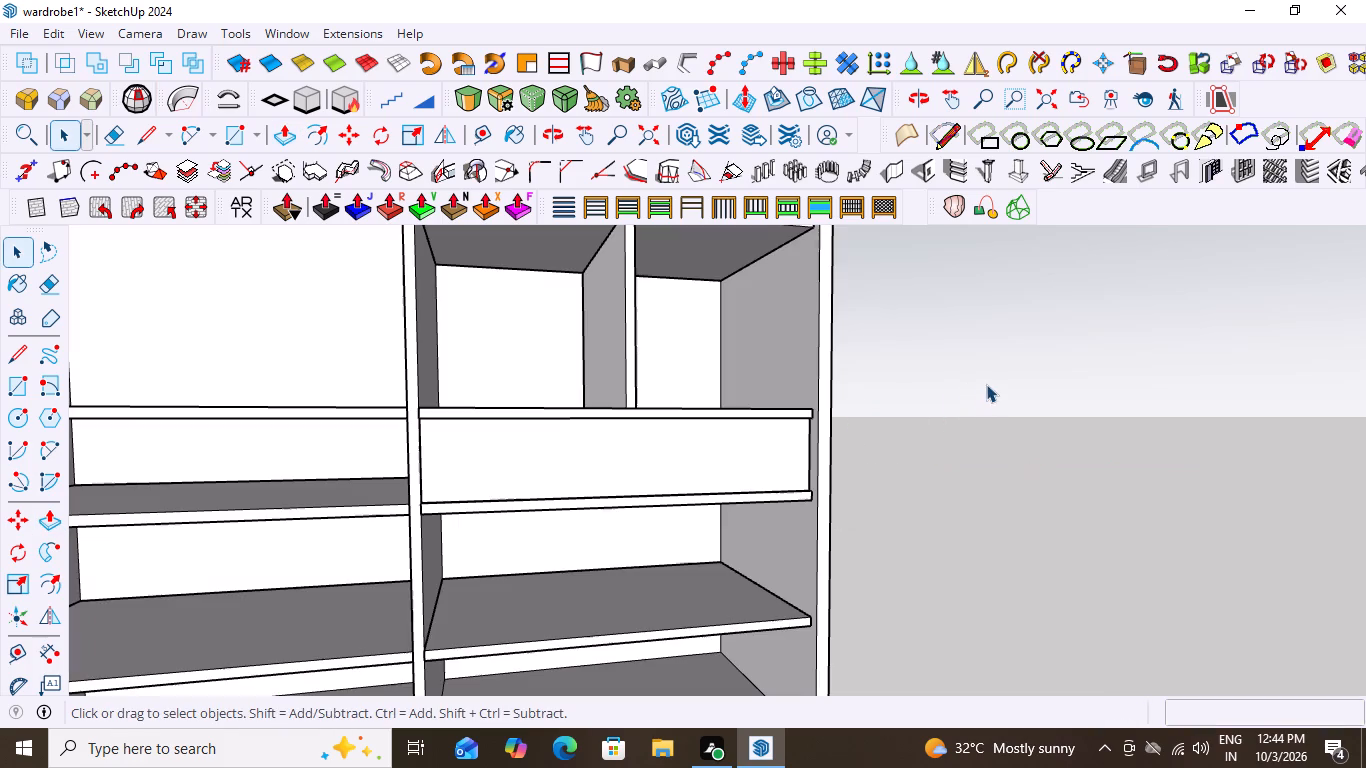
# Examine the recessed block front and its adjoining shelves from both sides, above and below.
pyautogui.moveTo(852, 441); pyautogui.dragTo(524, 537, button='middle')
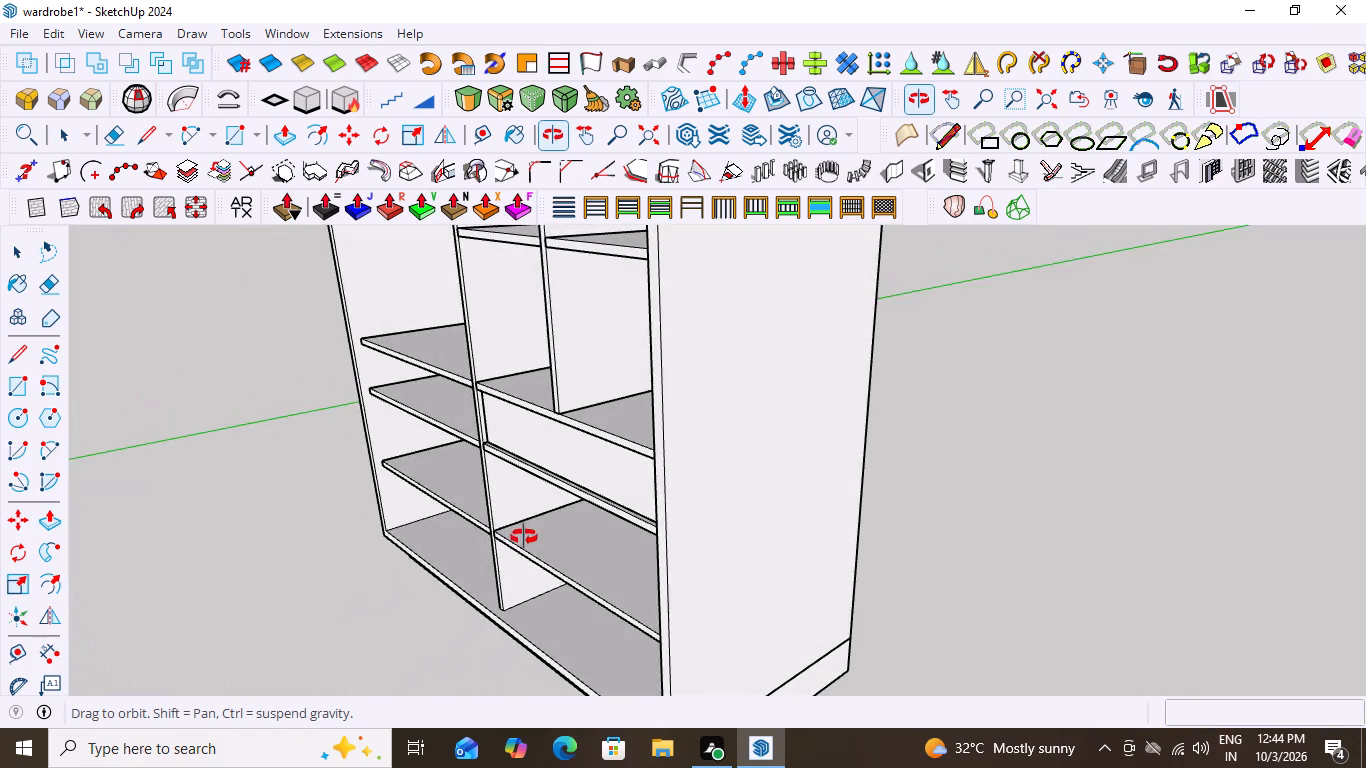
pyautogui.moveTo(524, 537); pyautogui.dragTo(534, 540, button='middle')
pyautogui.moveTo(538, 540); pyautogui.dragTo(973, 515, button='middle')
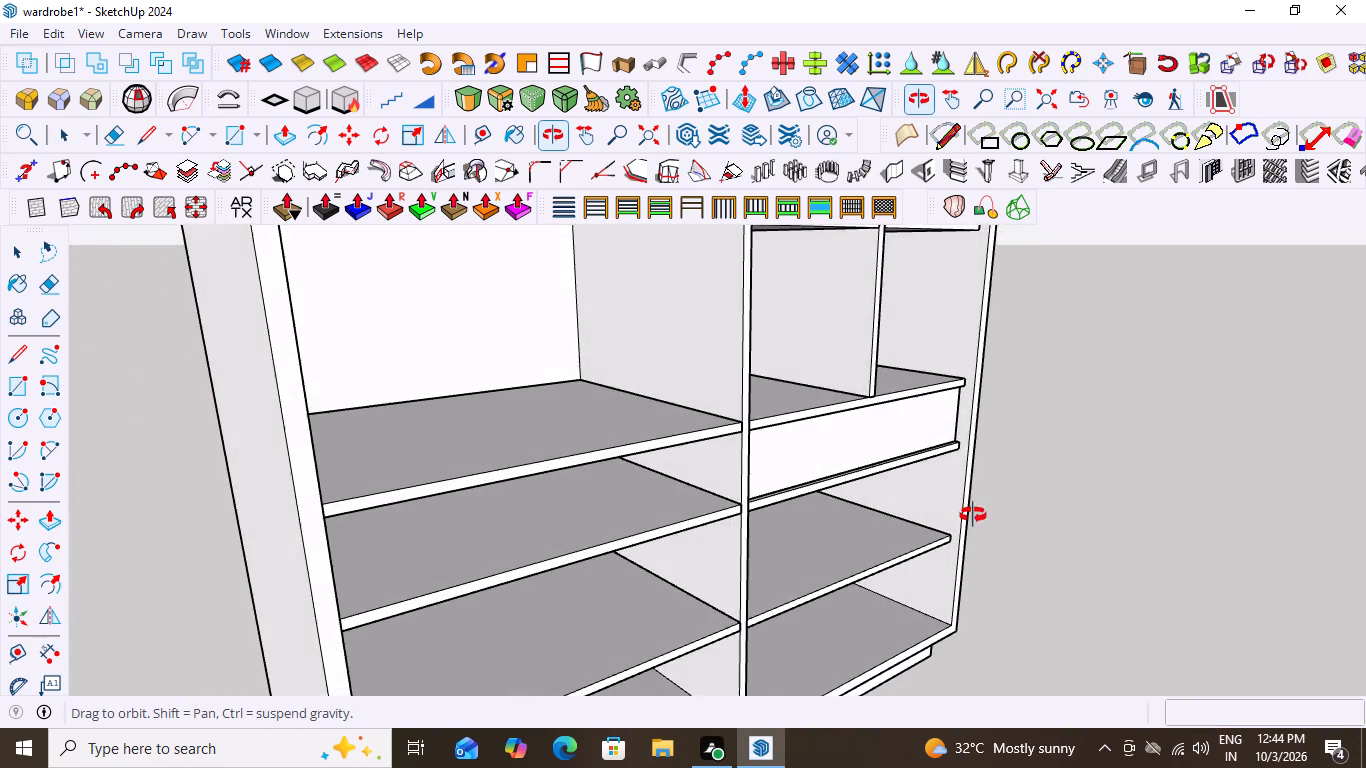
pyautogui.moveTo(973, 515); pyautogui.dragTo(688, 579, button='middle')
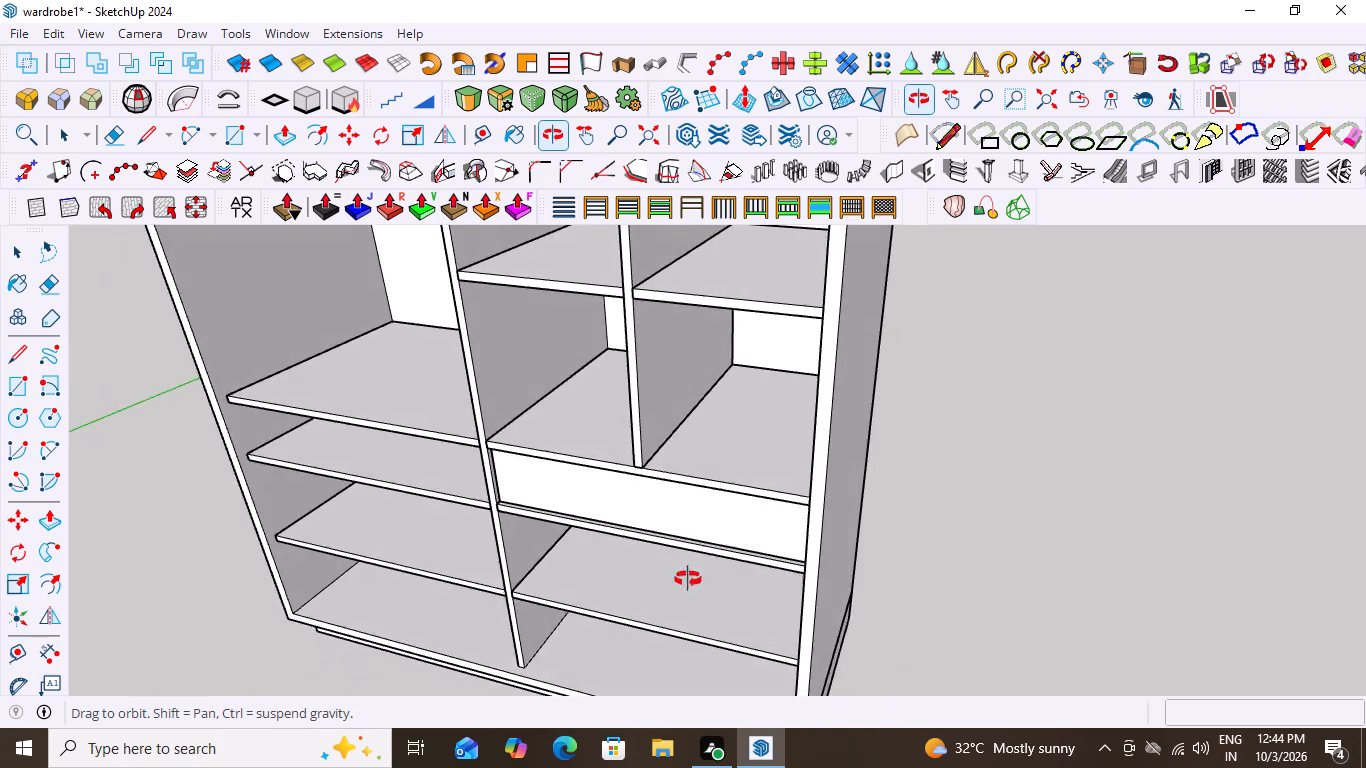
pyautogui.moveTo(688, 579); pyautogui.dragTo(854, 572, button='middle')
pyautogui.scroll(10, 897, 478)
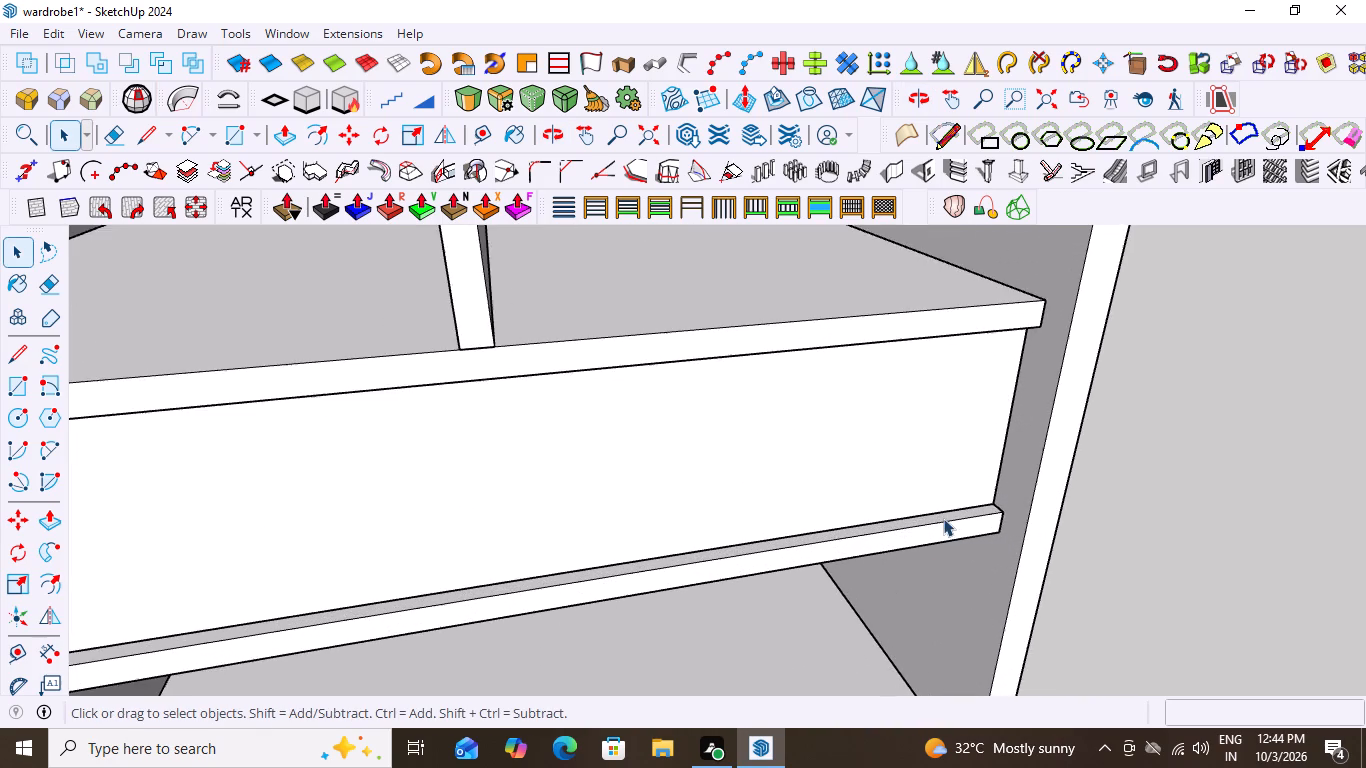
pyautogui.scroll(3, 943, 518)
pyautogui.scroll(-14, 876, 497)
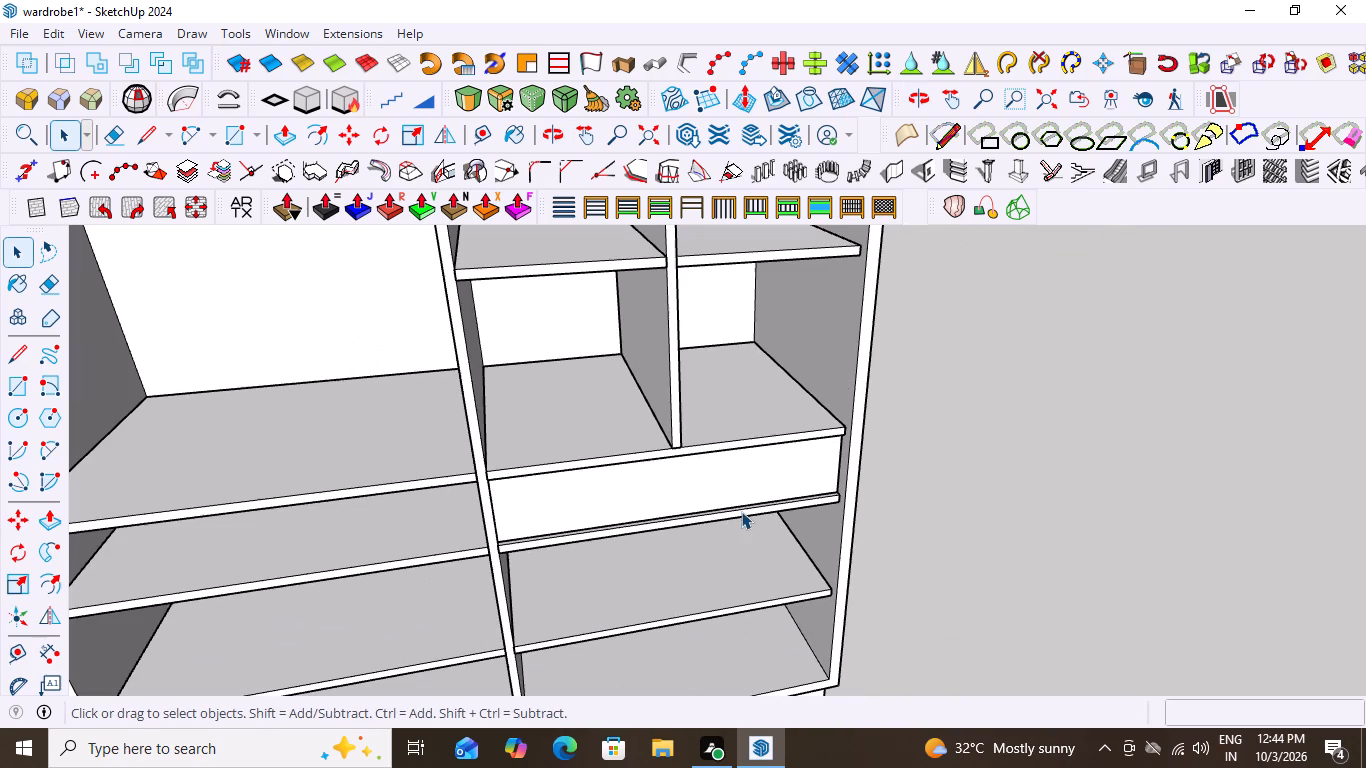
pyautogui.moveTo(756, 528); pyautogui.dragTo(452, 382, button='middle')
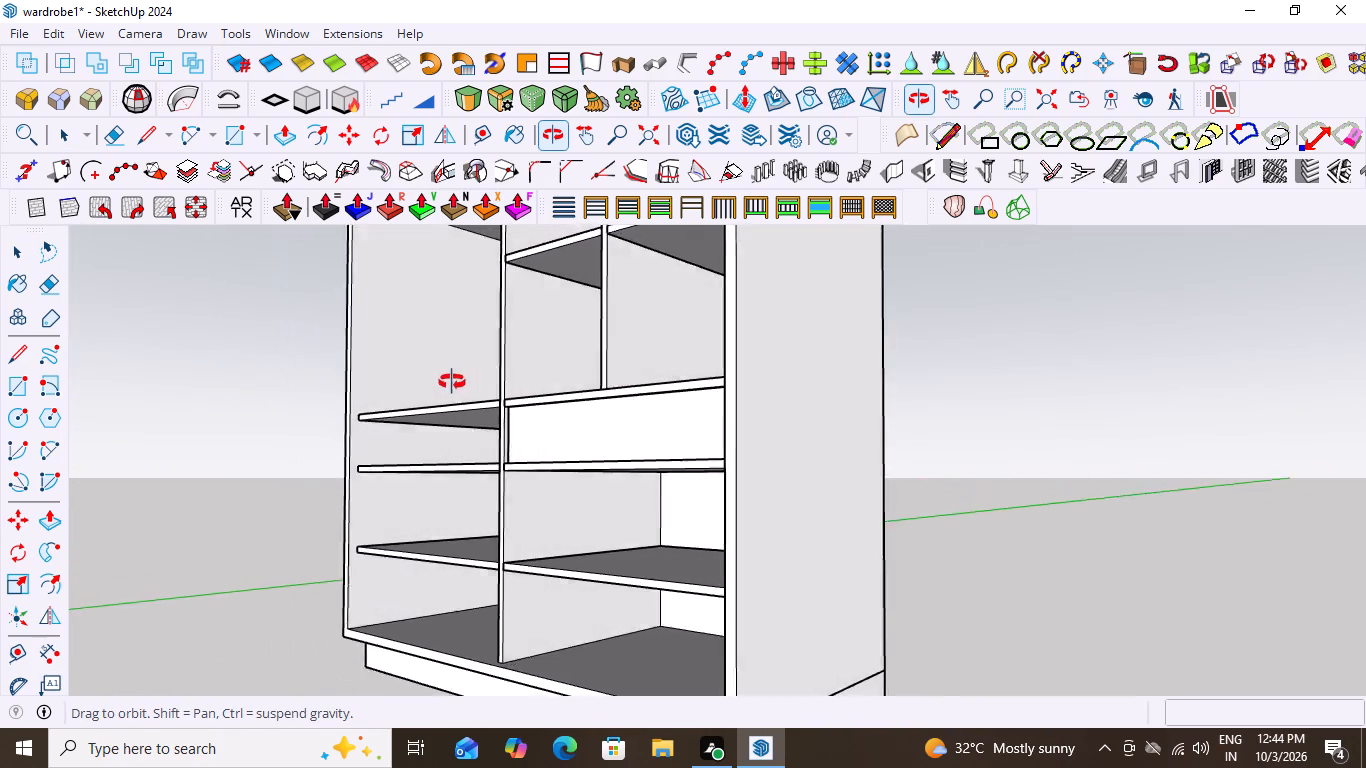
pyautogui.moveTo(452, 382); pyautogui.dragTo(753, 479, button='middle')
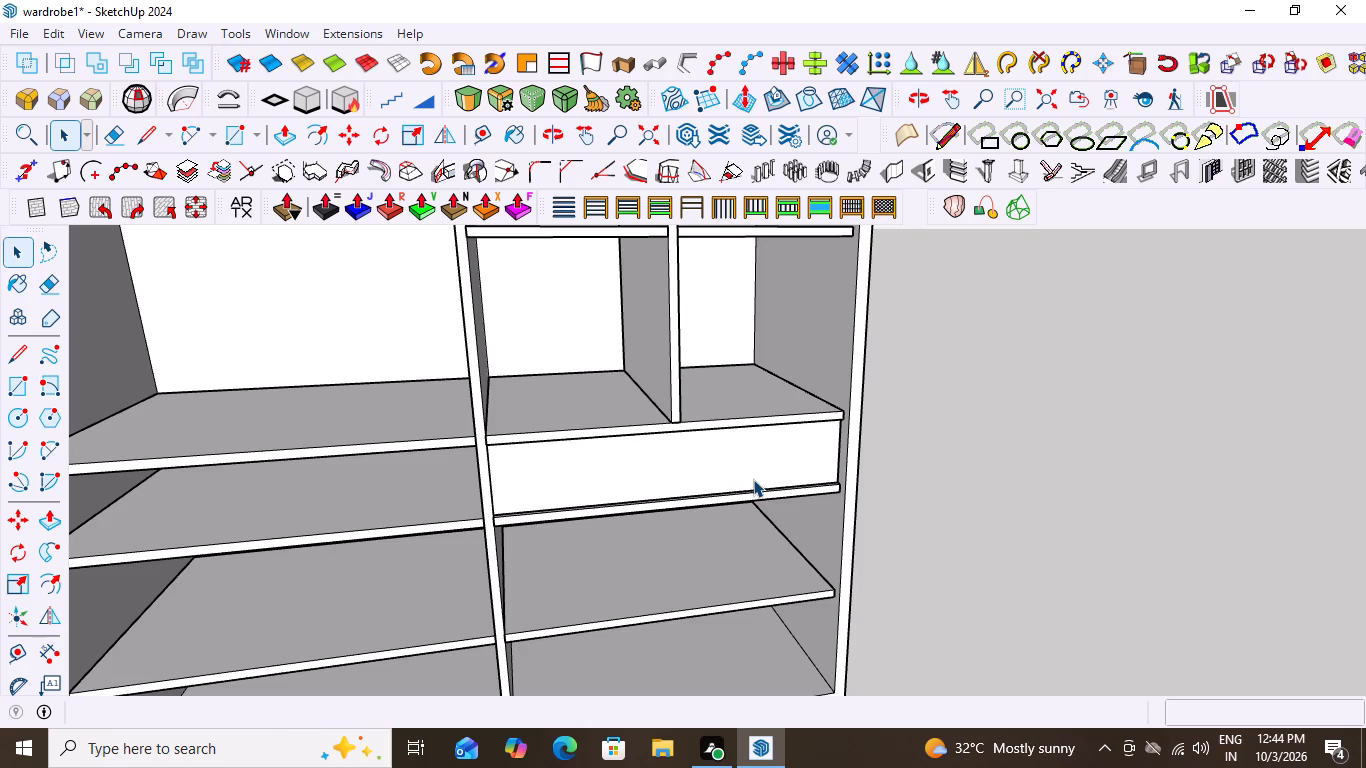
pyautogui.scroll(6, 787, 493)
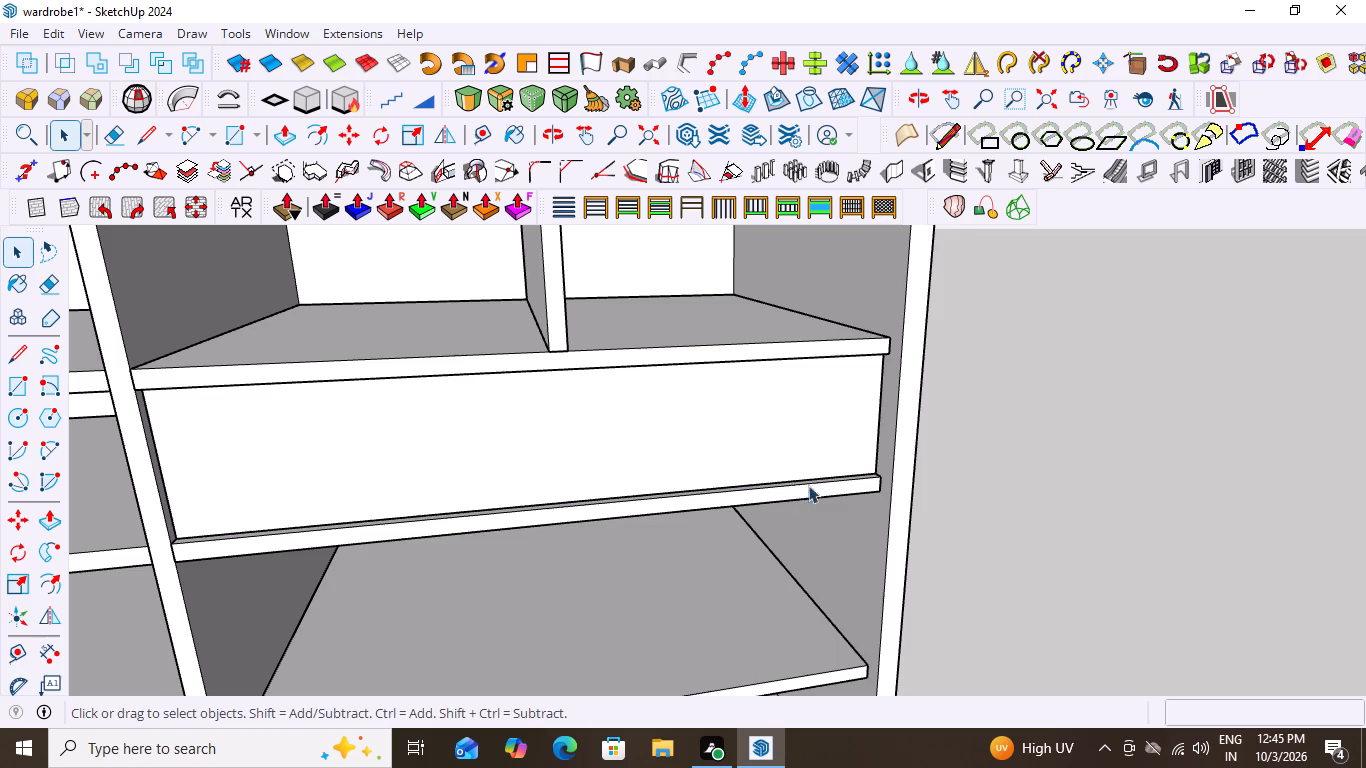
pyautogui.moveTo(838, 456); pyautogui.dragTo(704, 289, button='middle')
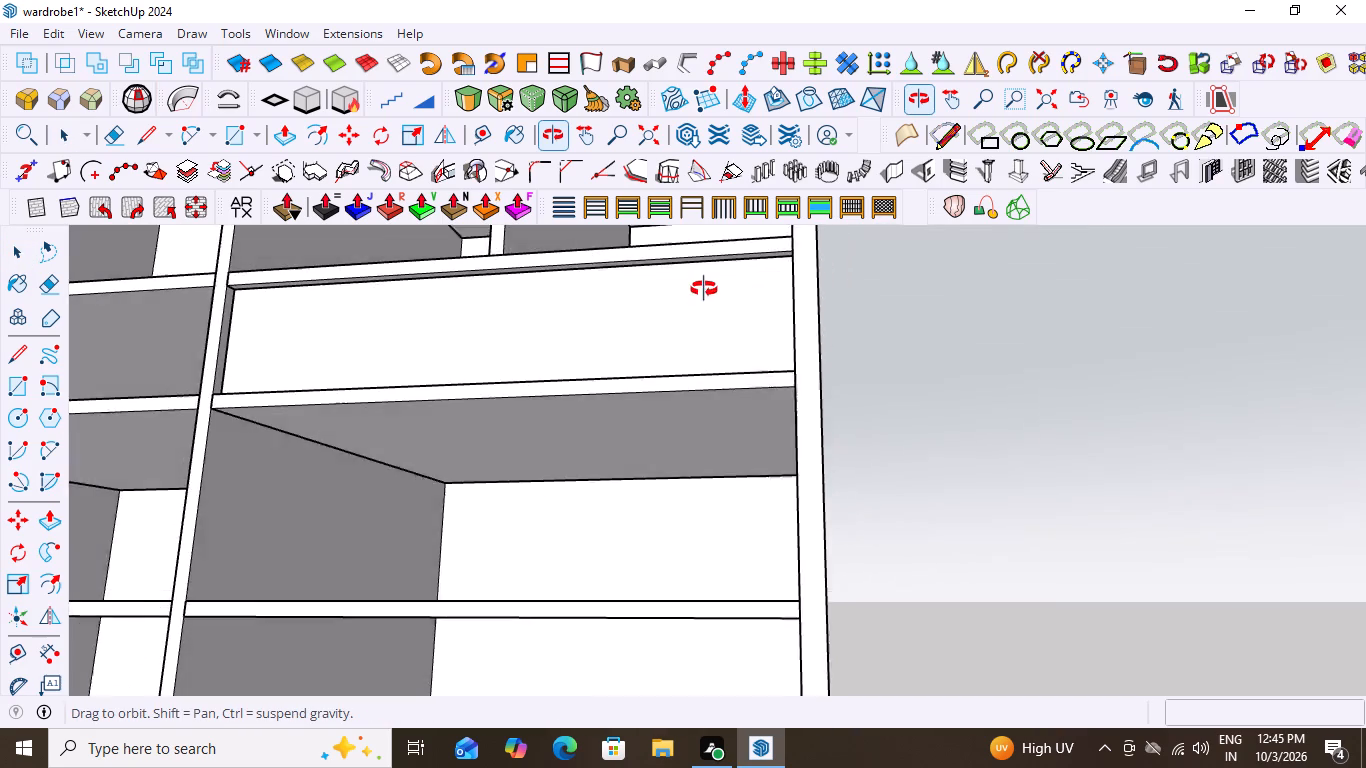
pyautogui.moveTo(704, 289); pyautogui.dragTo(801, 396, button='middle')
# Draw an 8" vertical line down the middle of the recessed block's front face, from its top edge to its bottom edge.
pyautogui.scroll(1, 552, 312)
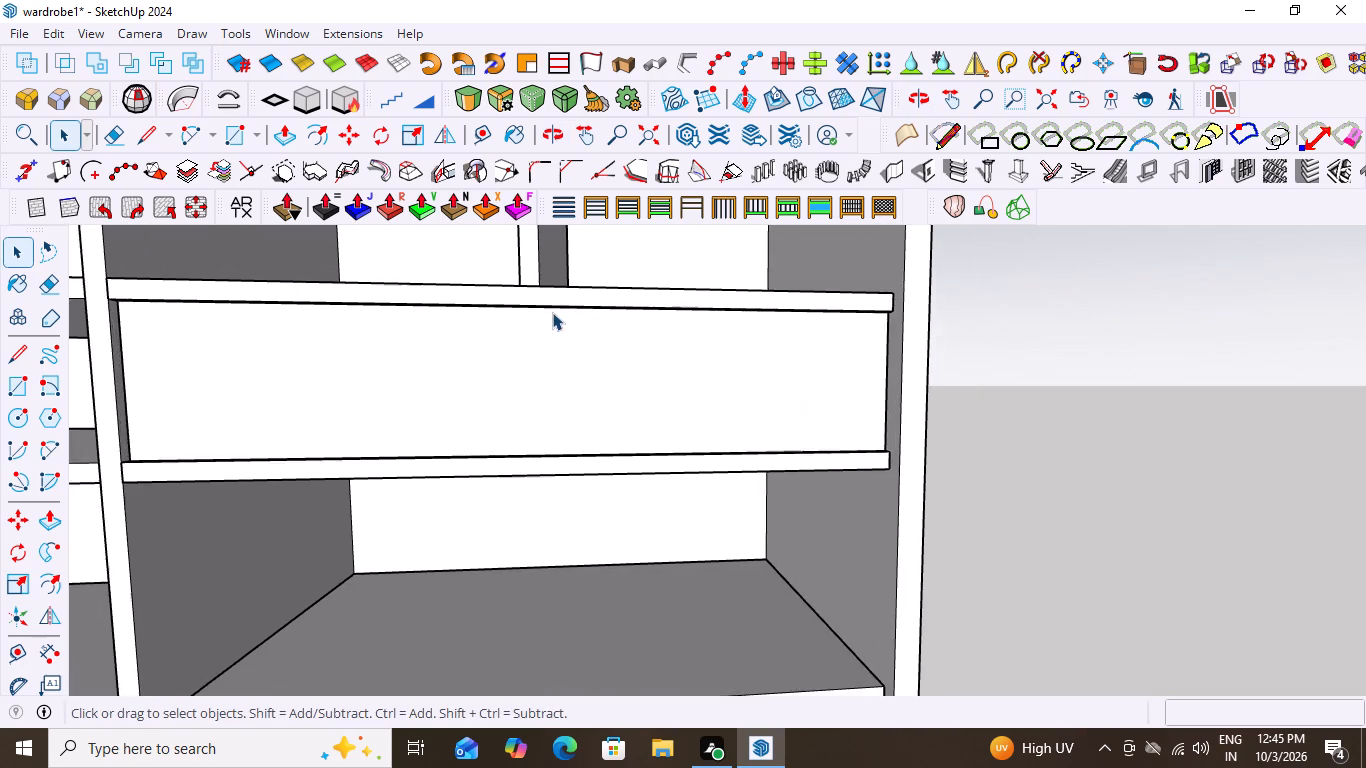
pyautogui.scroll(1, 552, 312)
pyautogui.click(542, 339)
pyautogui.doubleClick(534, 354)
pyautogui.click(534, 354)
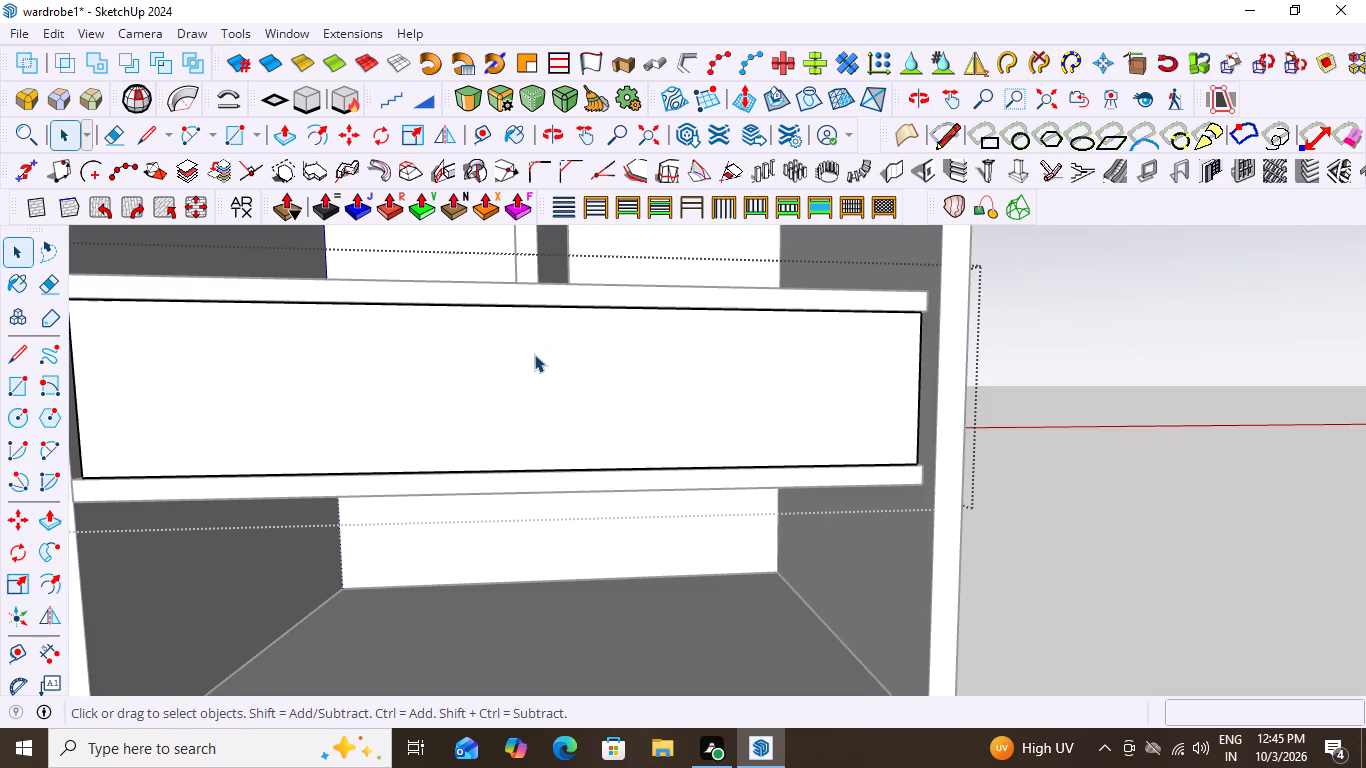
pyautogui.moveTo(501, 337); pyautogui.dragTo(481, 300, button='middle')
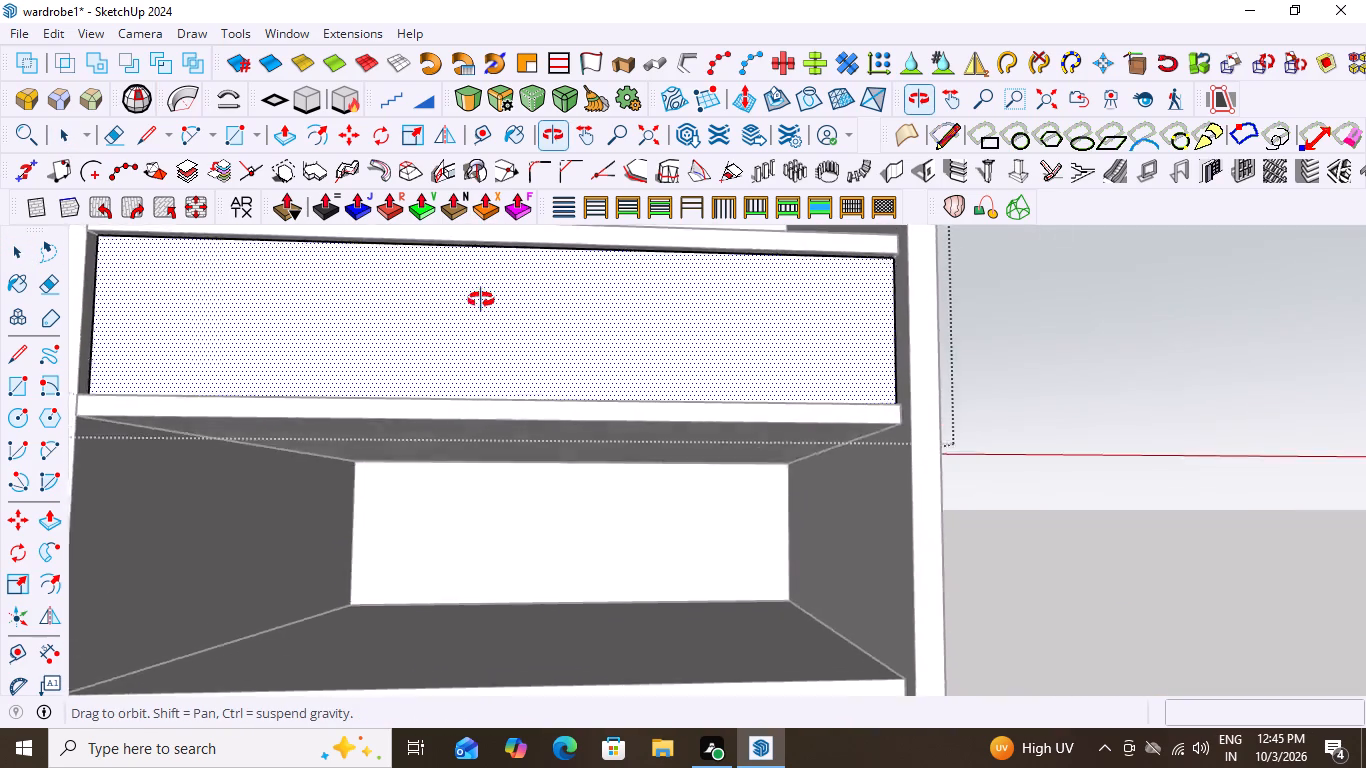
pyautogui.moveTo(481, 300); pyautogui.dragTo(486, 348, button='middle')
pyautogui.moveTo(471, 312); pyautogui.dragTo(465, 263, button='middle')
pyautogui.scroll(3, 497, 267)
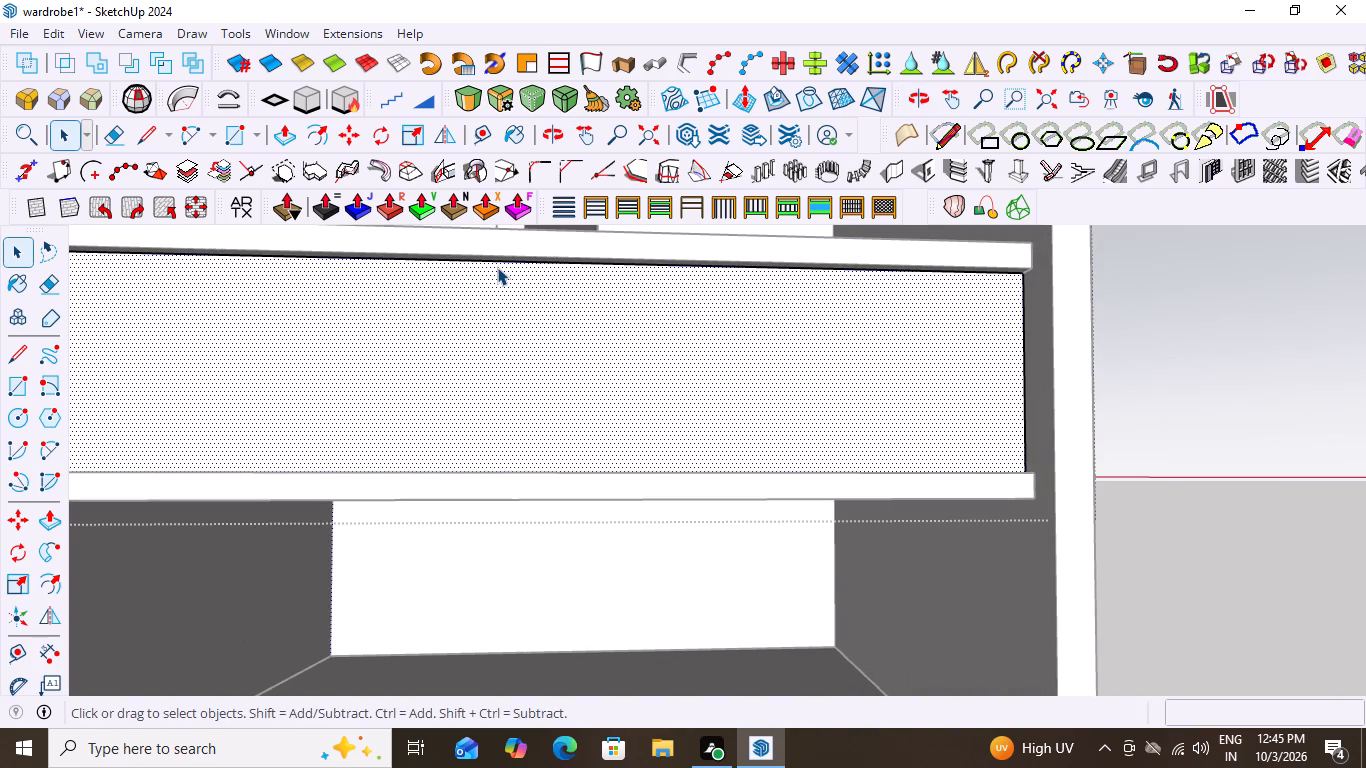
pyautogui.press('l')
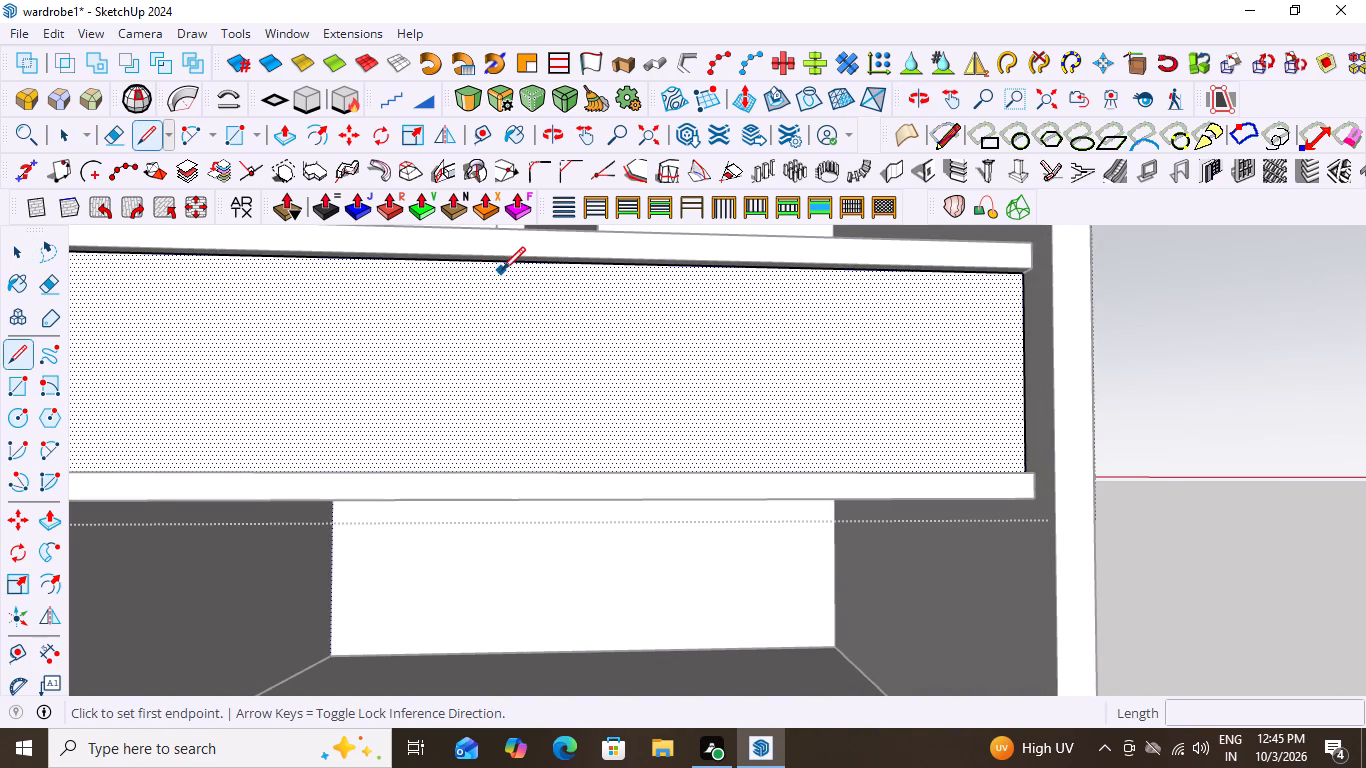
pyautogui.scroll(-1, 535, 242)
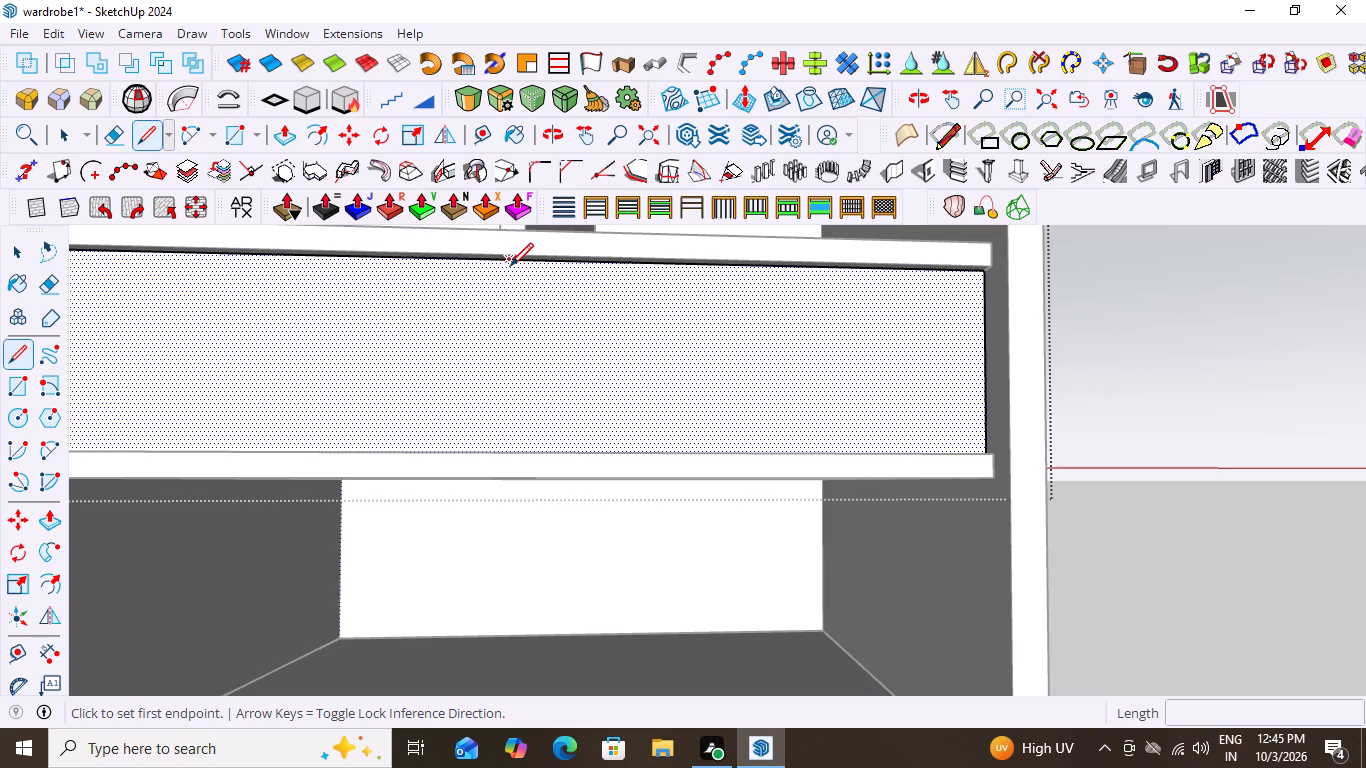
pyautogui.scroll(7, 515, 269)
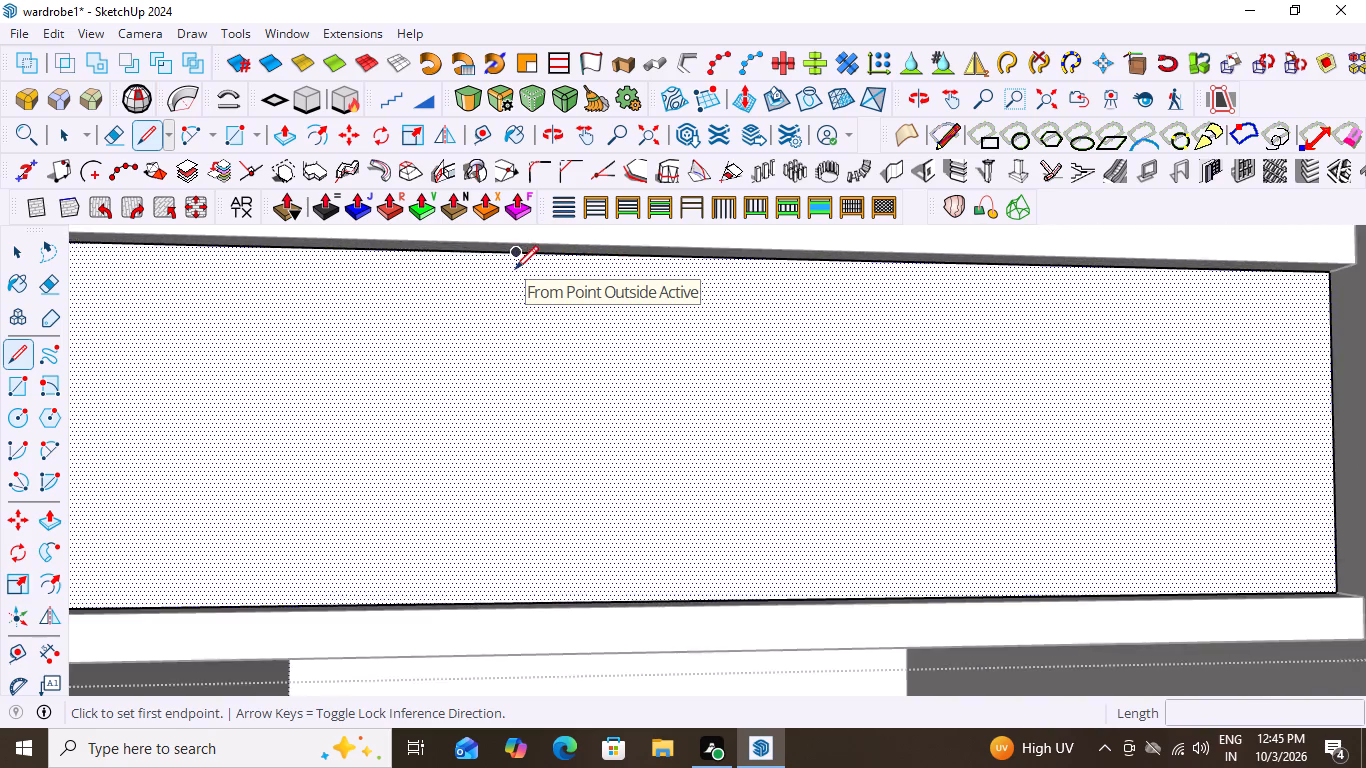
pyautogui.scroll(7, 515, 269)
pyautogui.click(516, 235)
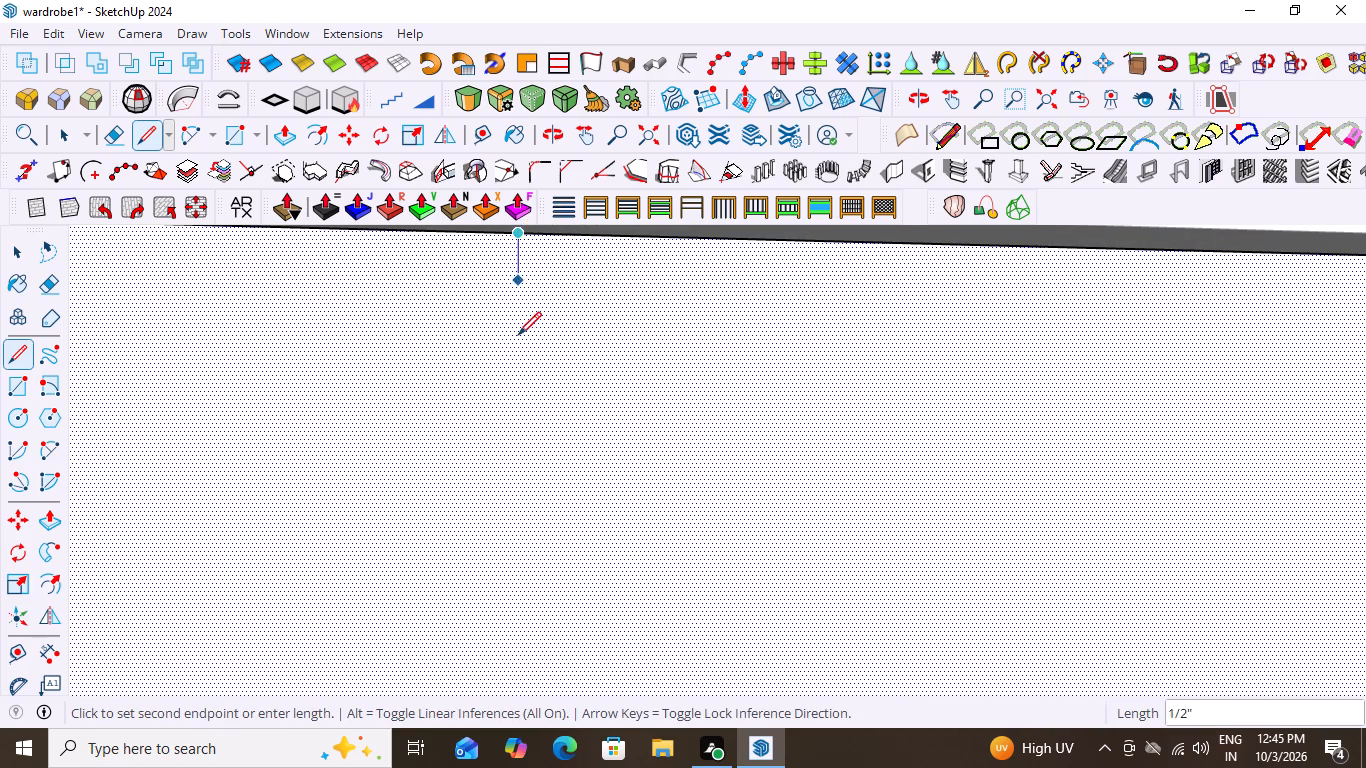
pyautogui.scroll(-15, 519, 344)
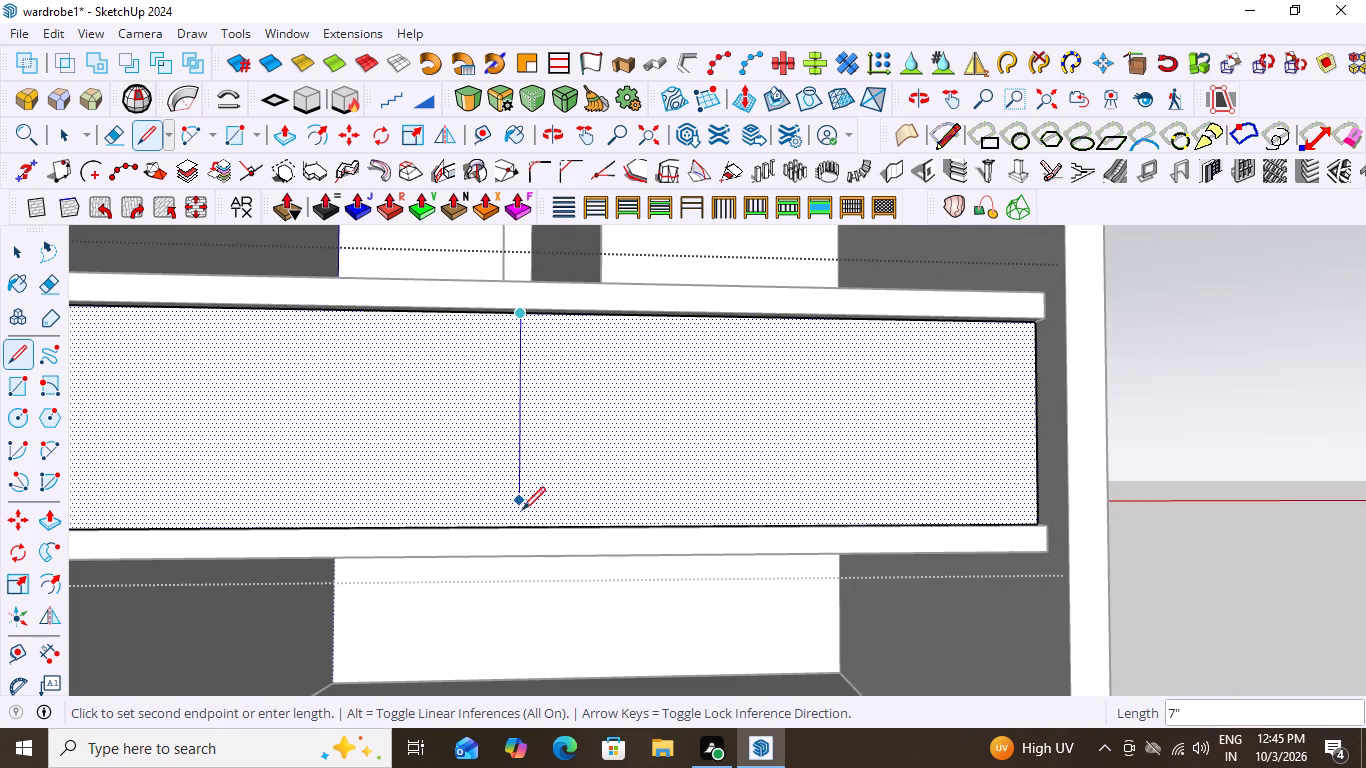
pyautogui.scroll(20, 516, 524)
pyautogui.scroll(3, 516, 524)
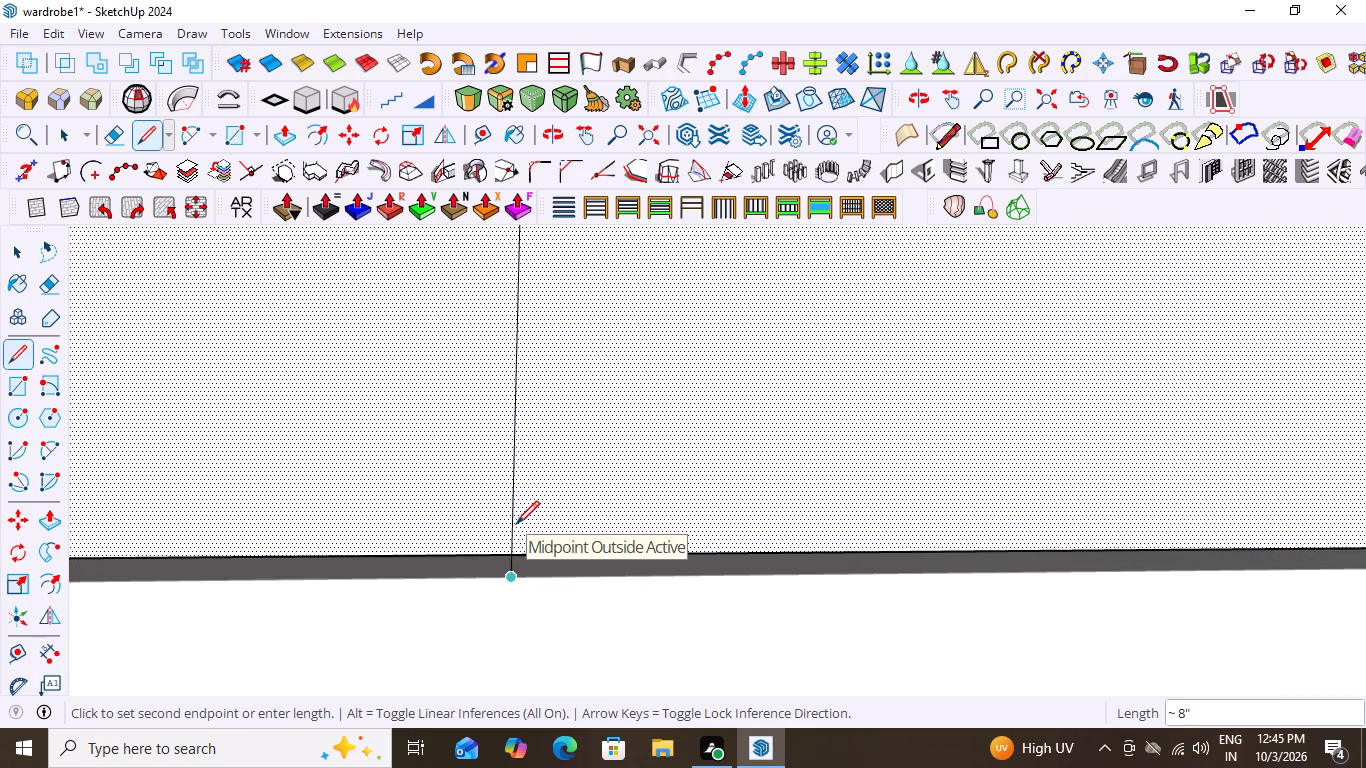
pyautogui.scroll(5, 516, 524)
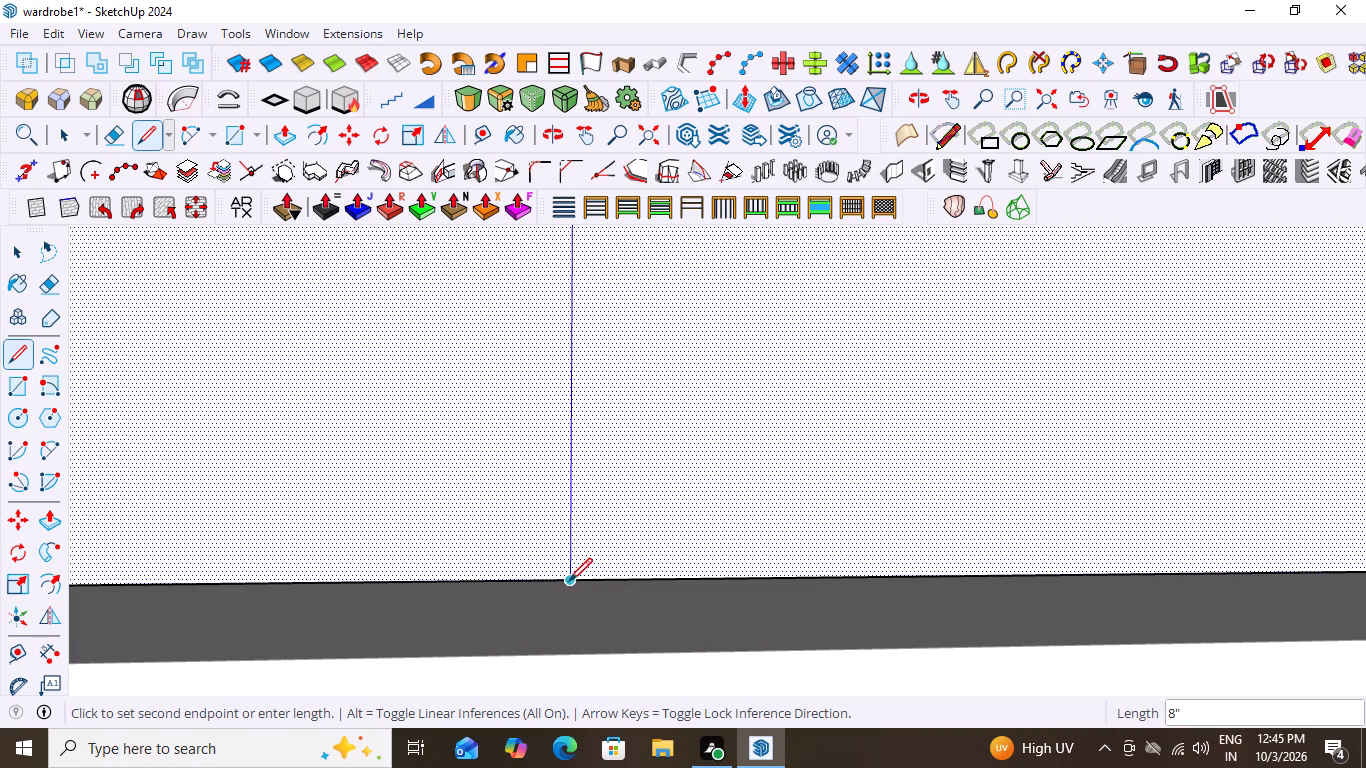
pyautogui.click(569, 581)
pyautogui.scroll(-17, 457, 520)
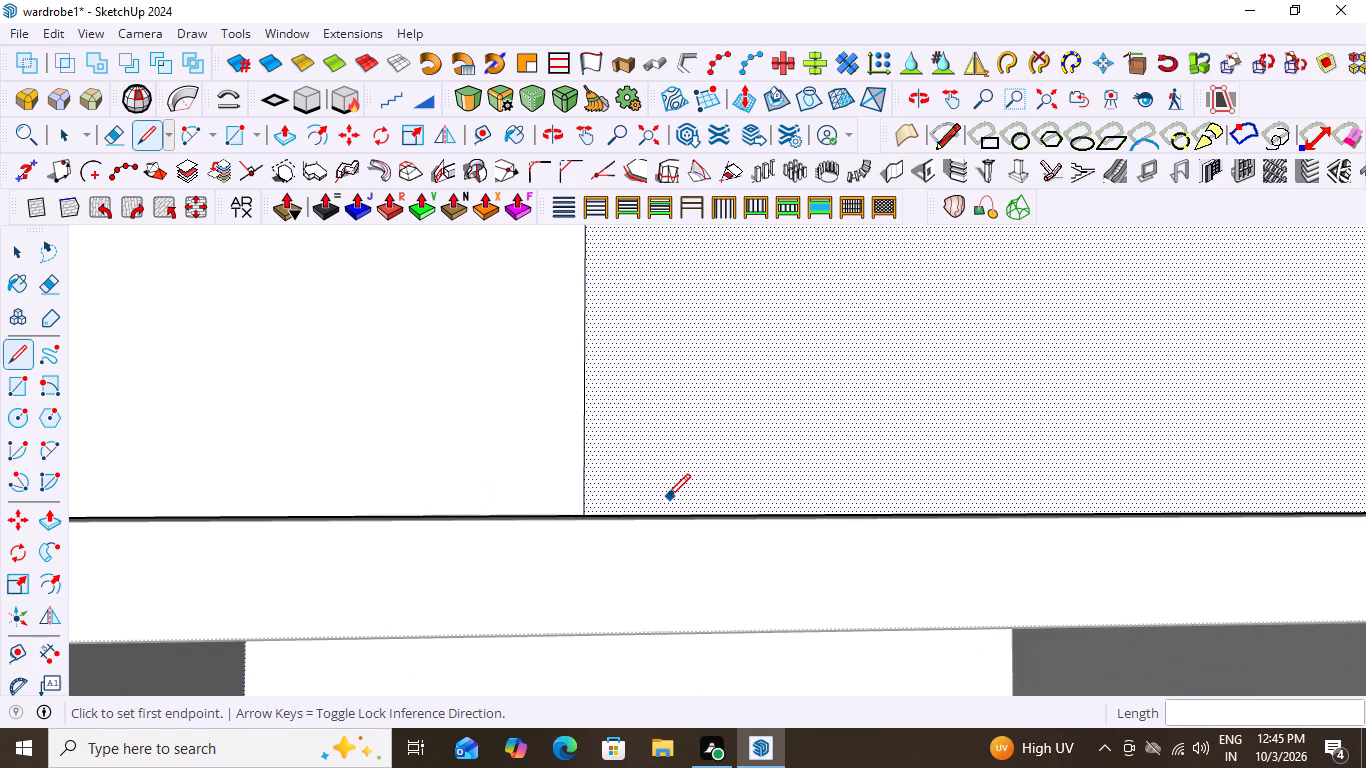
# Copy the vertical centre line on the block's front 2 mm to the left.
pyautogui.press('space')
pyautogui.click(576, 548)
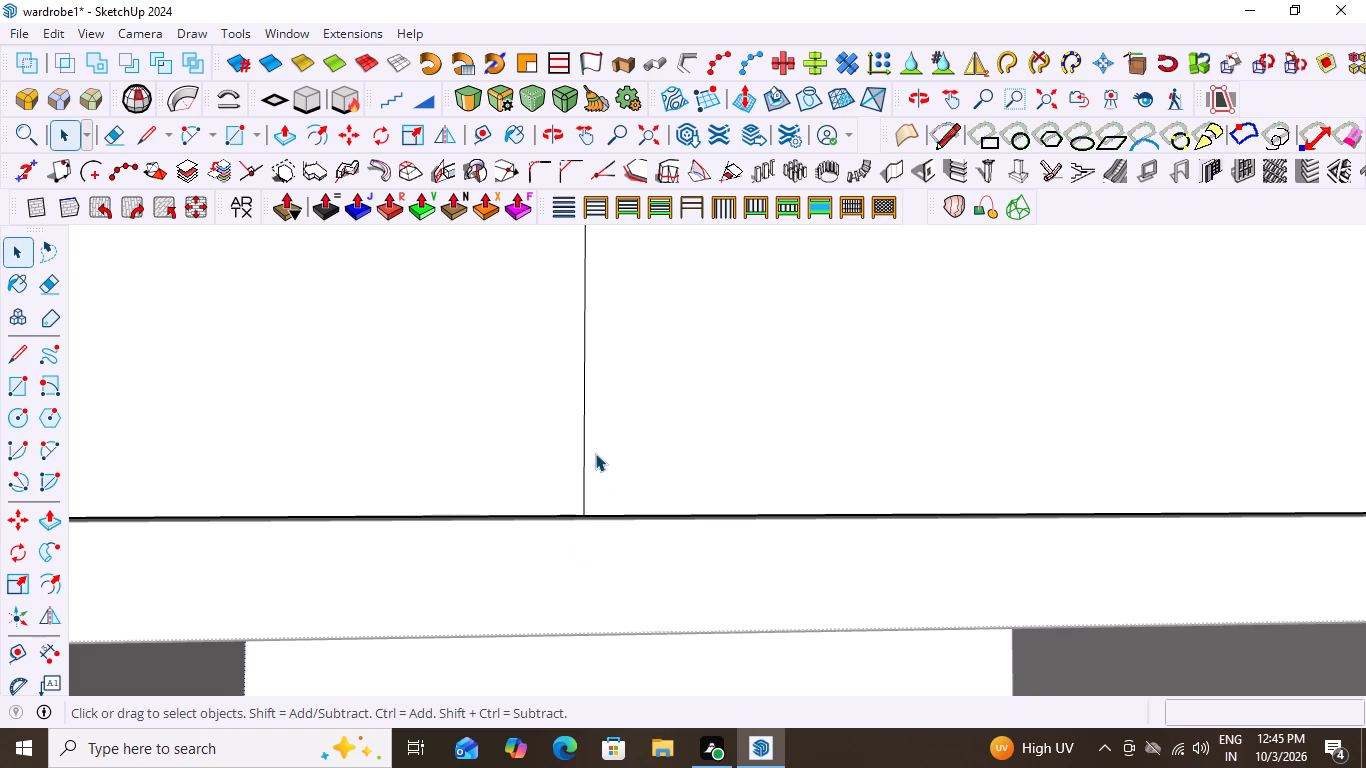
pyautogui.scroll(-1, 595, 552)
pyautogui.scroll(-1, 669, 411)
pyautogui.moveTo(663, 507); pyautogui.dragTo(662, 592, button='middle')
pyautogui.middleClick(662, 593)
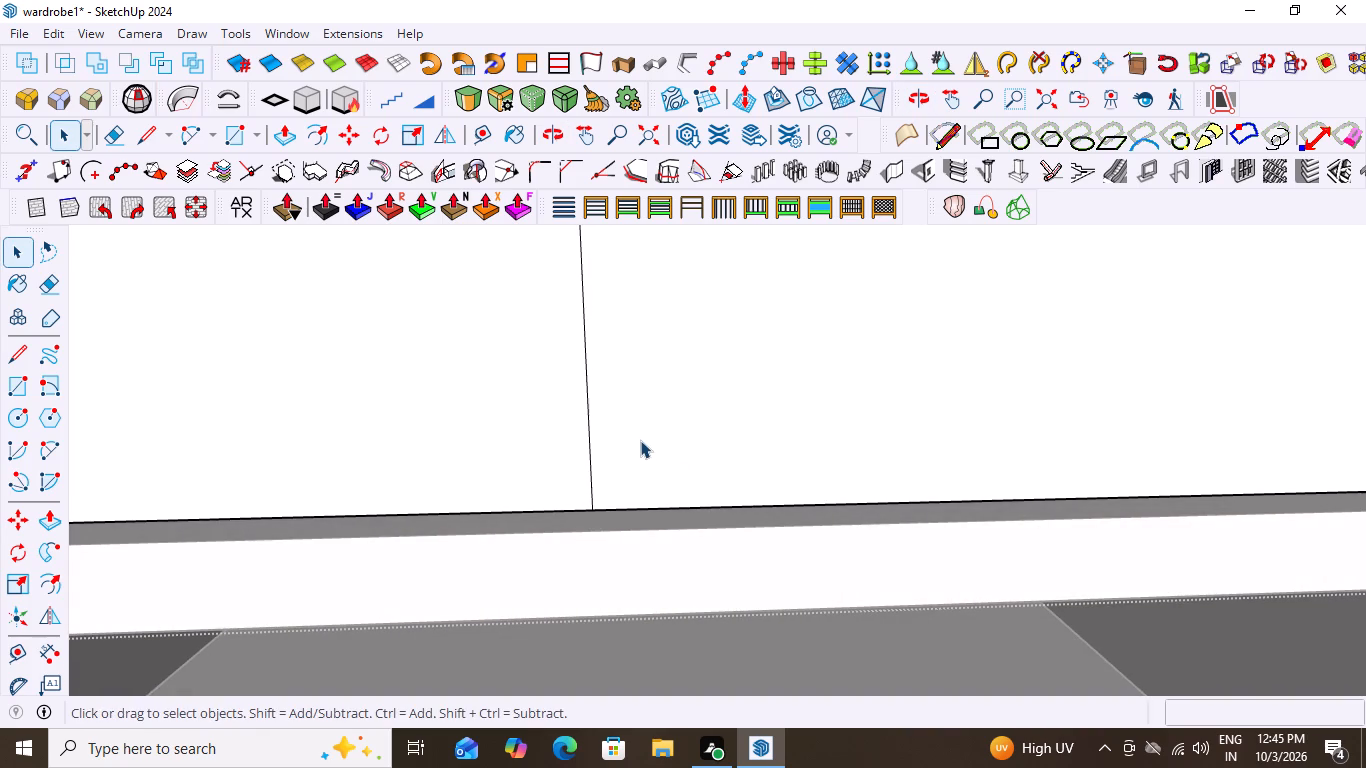
pyautogui.doubleClick(644, 421)
pyautogui.scroll(2, 642, 422)
pyautogui.doubleClick(500, 403)
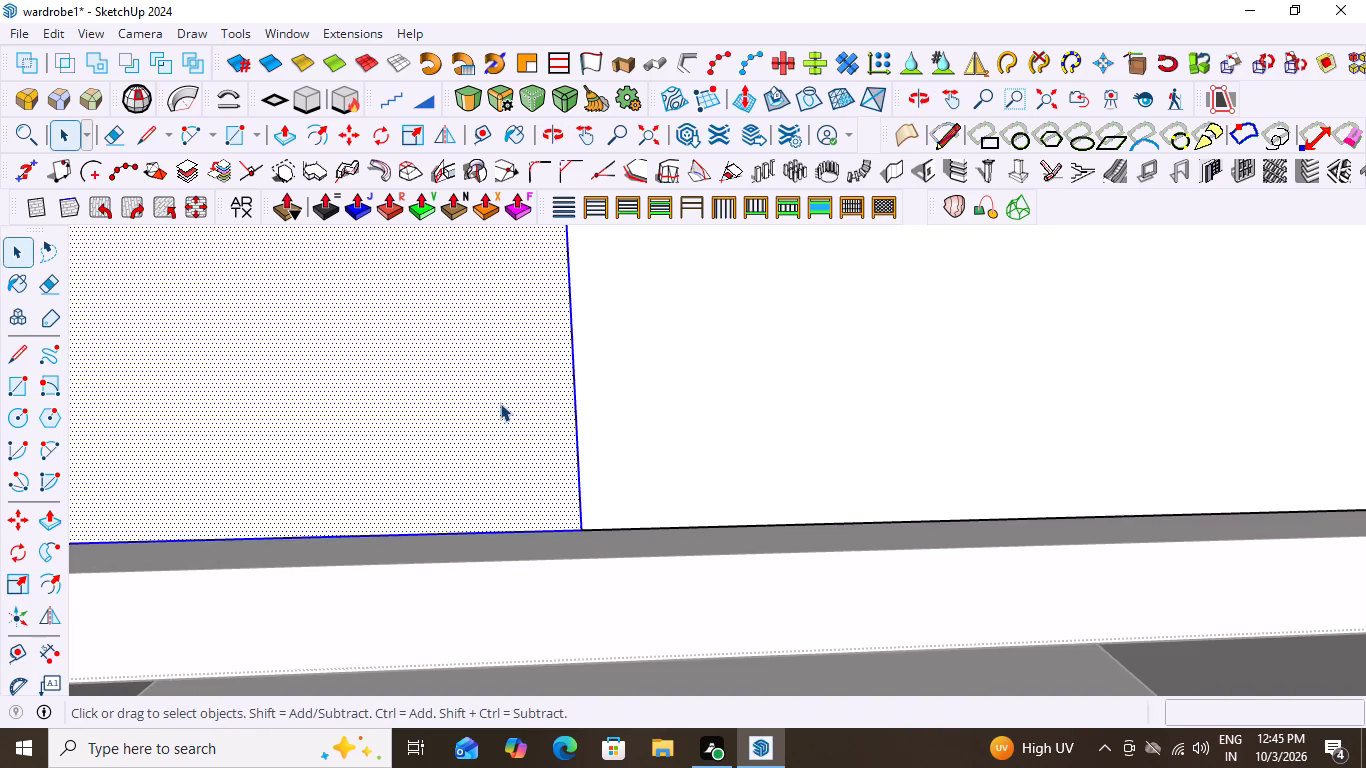
pyautogui.doubleClick(595, 405)
pyautogui.doubleClick(534, 416)
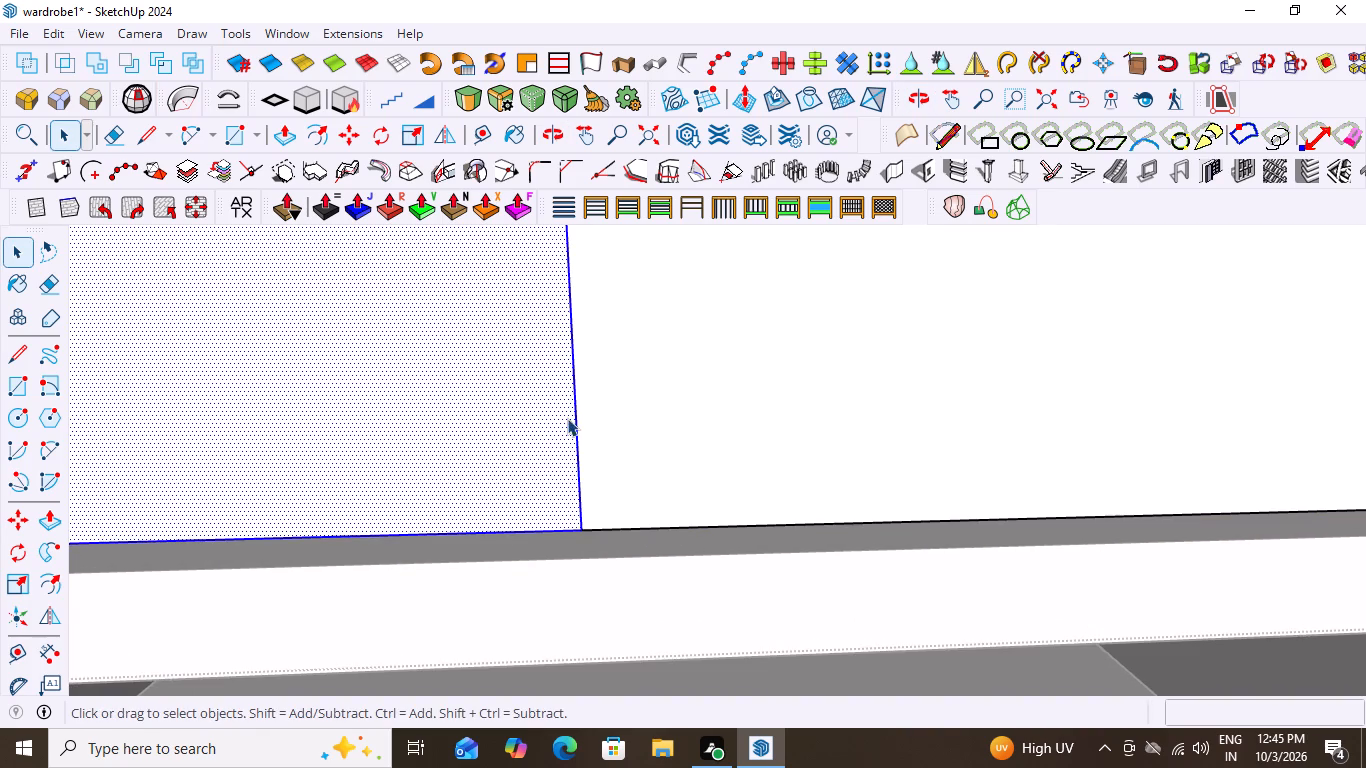
pyautogui.click(564, 419)
pyautogui.click(514, 429)
pyautogui.scroll(2, 587, 477)
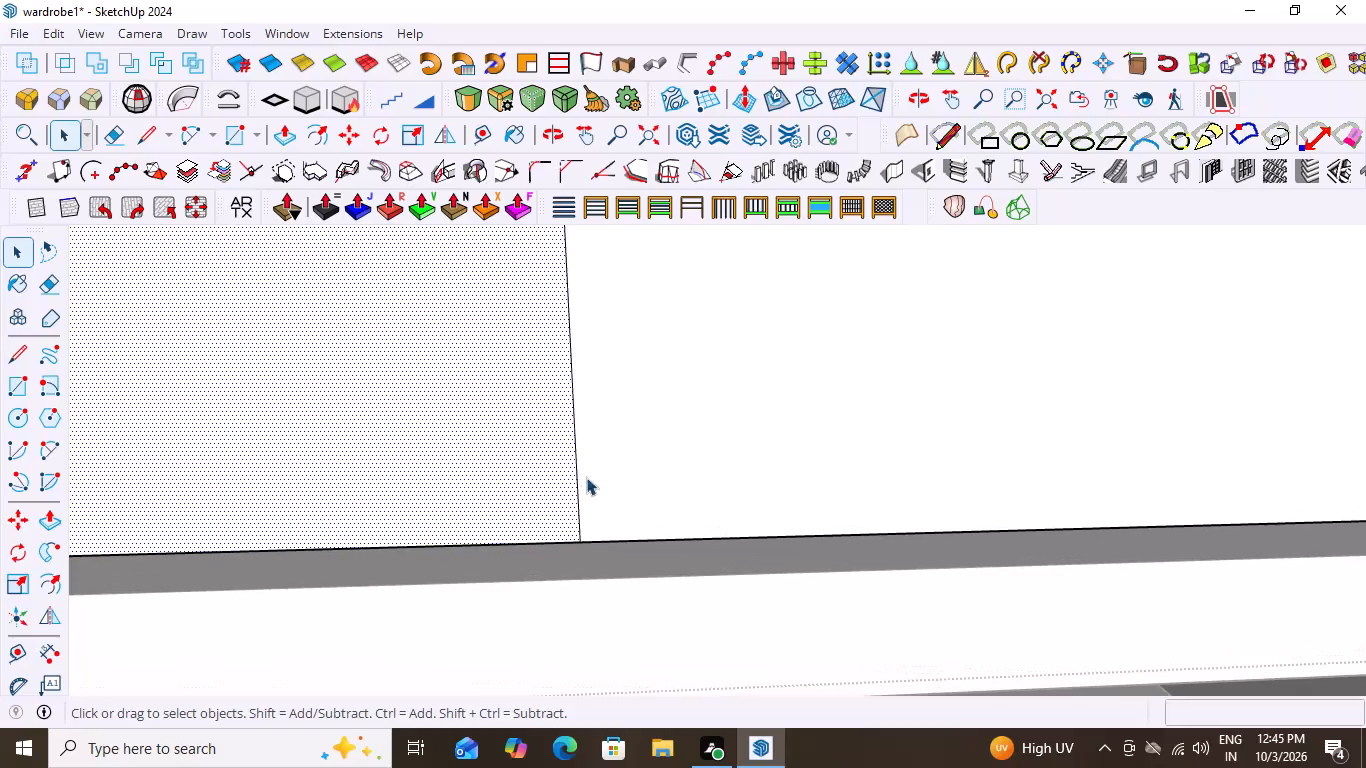
pyautogui.click(576, 462)
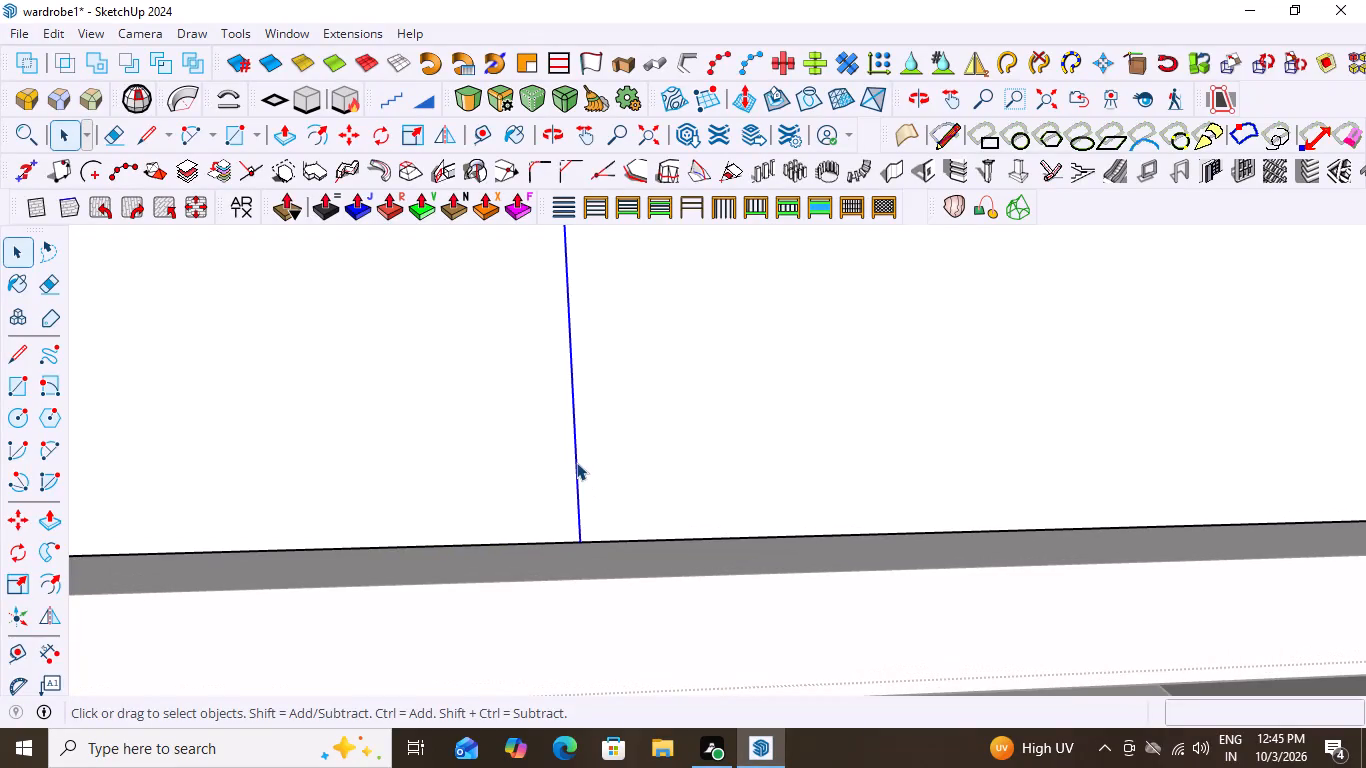
pyautogui.press('m')
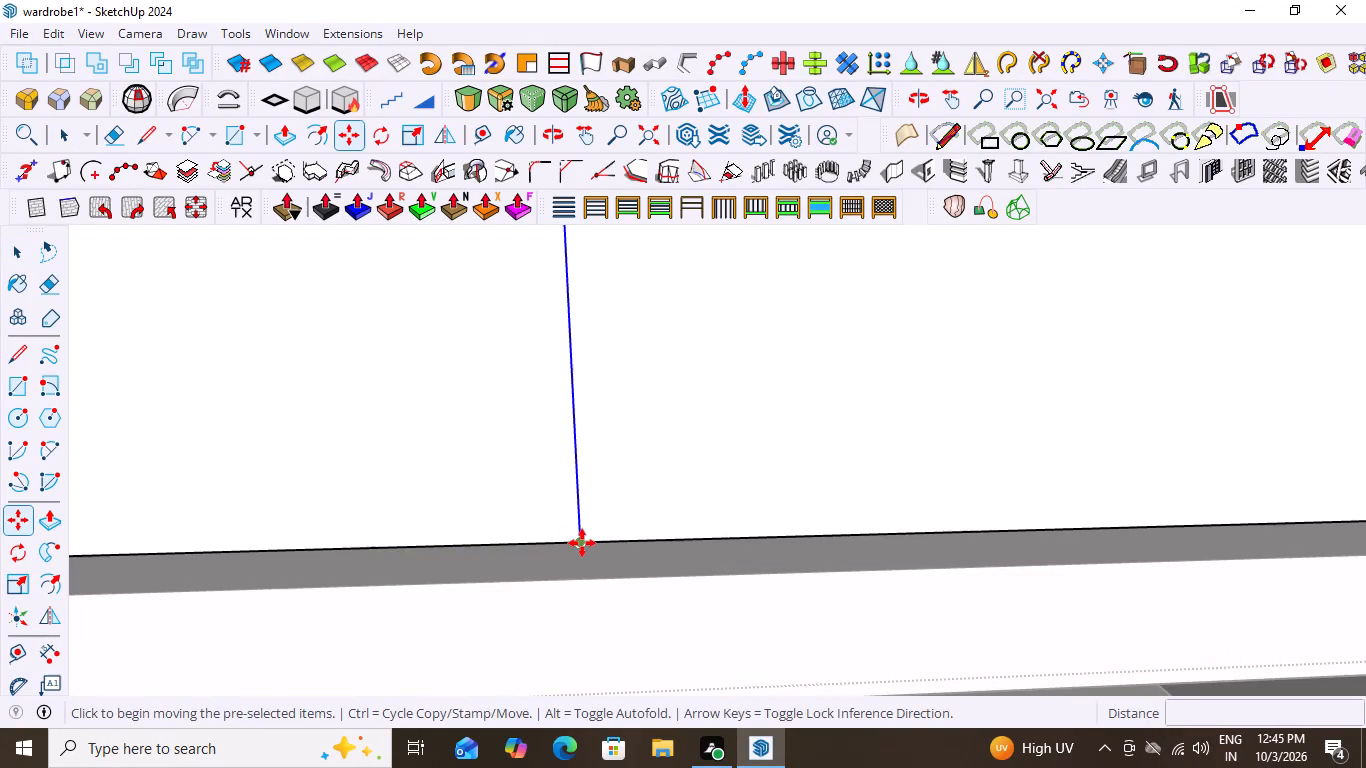
pyautogui.click(582, 543)
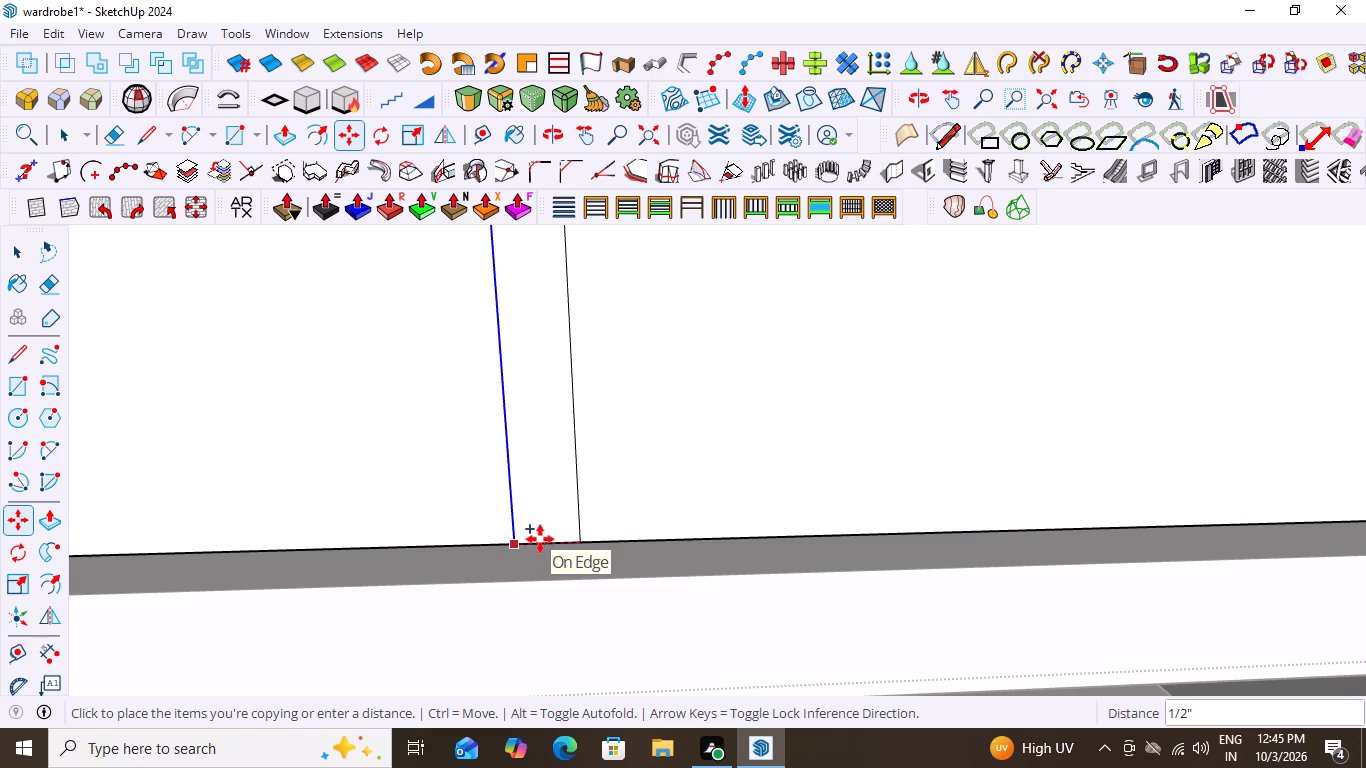
pyautogui.press('2')
pyautogui.write('mm')
pyautogui.press('Return')
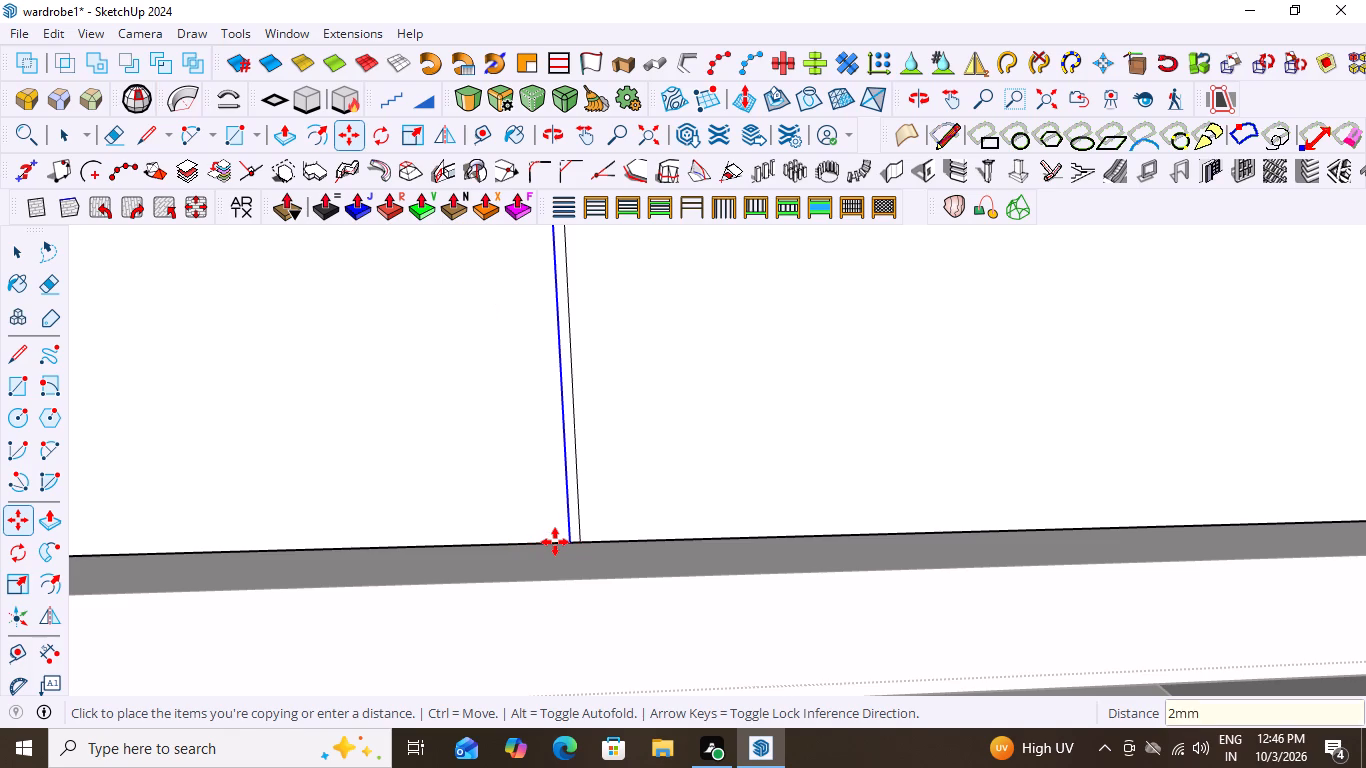
# Copy the new left-hand line 4 mm to the right, past the centre line.
pyautogui.scroll(6, 582, 563)
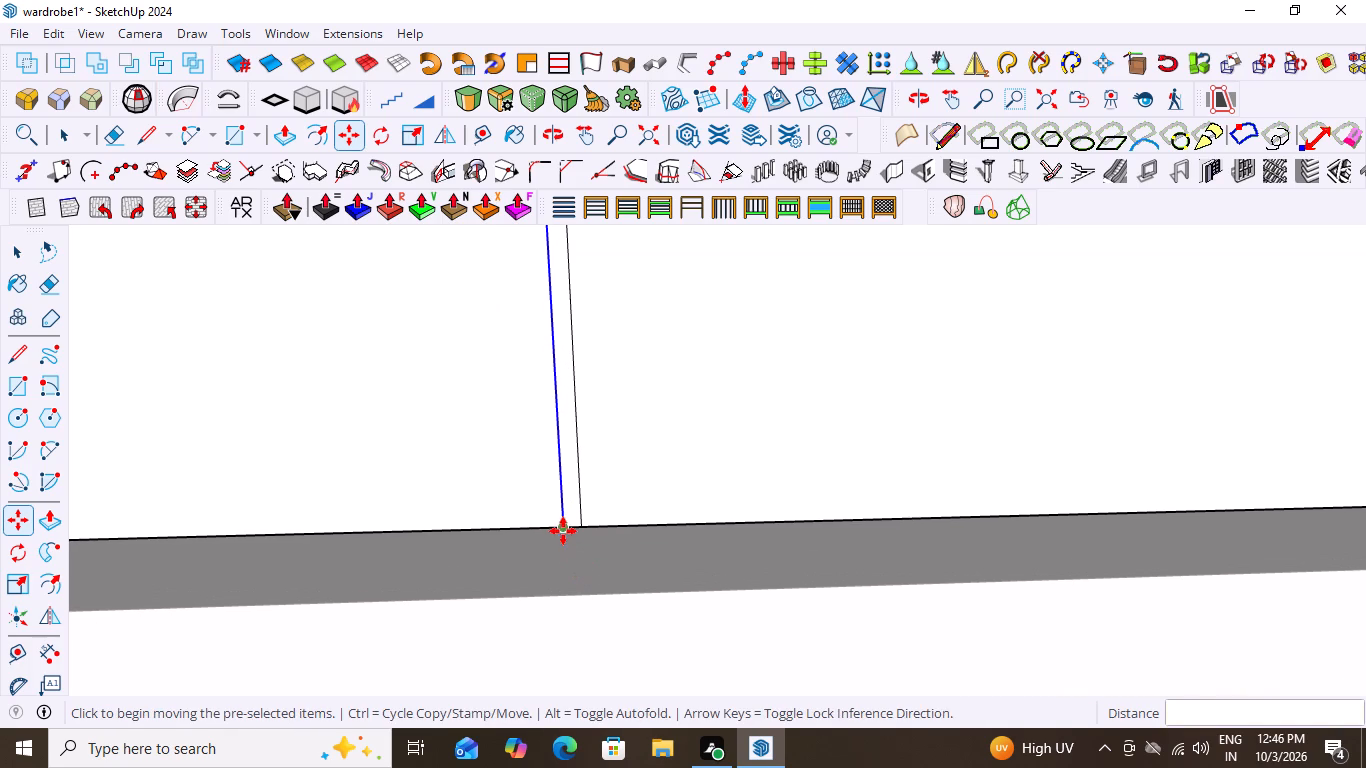
pyautogui.click(565, 527)
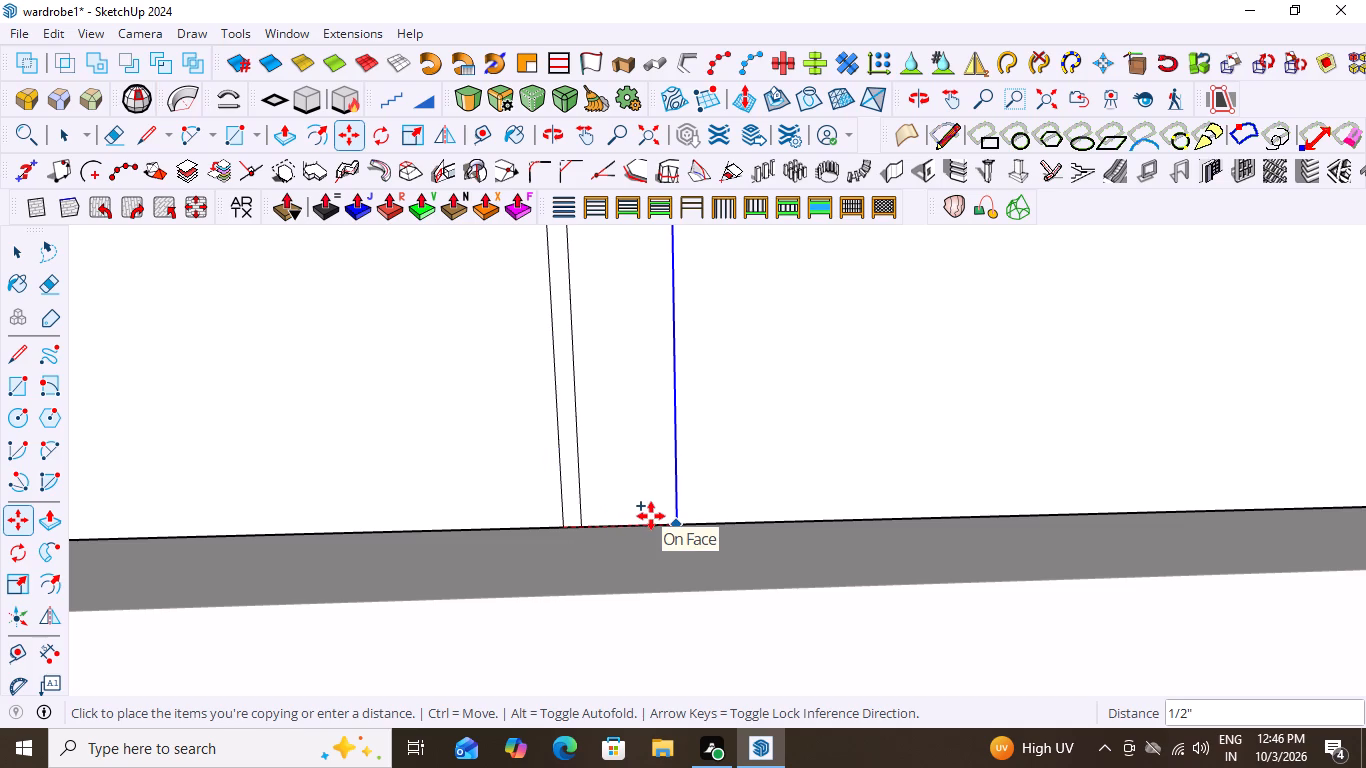
pyautogui.press('4')
pyautogui.write('mm')
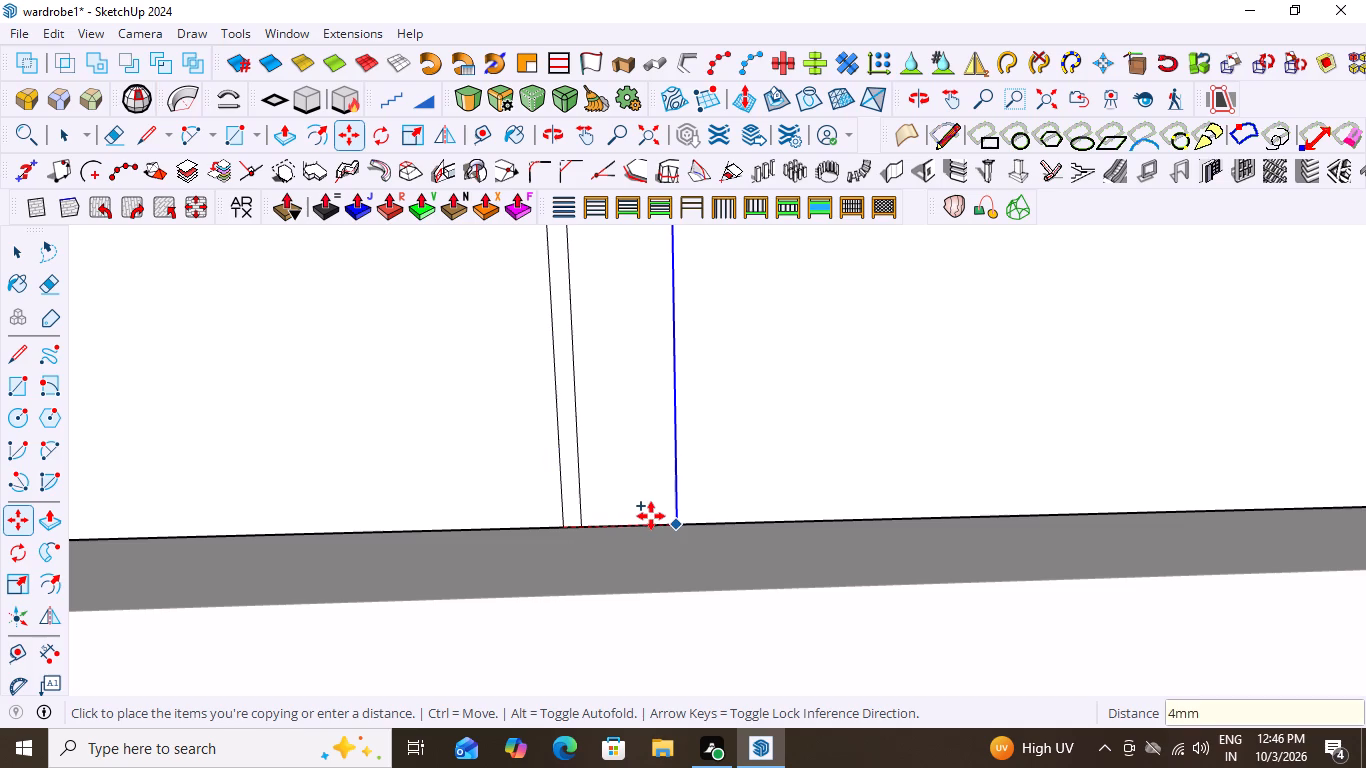
pyautogui.press('Return')
# Delete the original centre line between the two copied lines on the block's front.
pyautogui.scroll(-13, 646, 516)
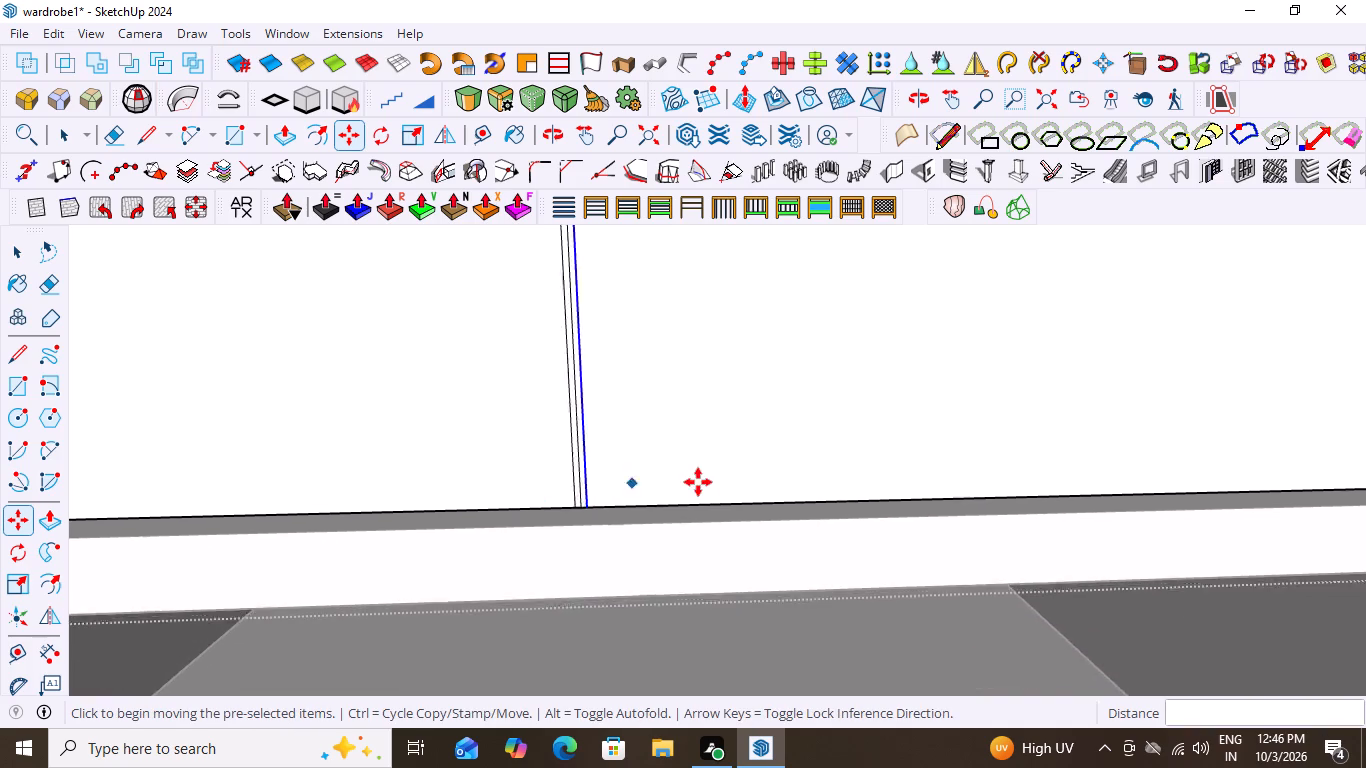
pyautogui.scroll(-16, 698, 482)
pyautogui.middleClick(667, 563)
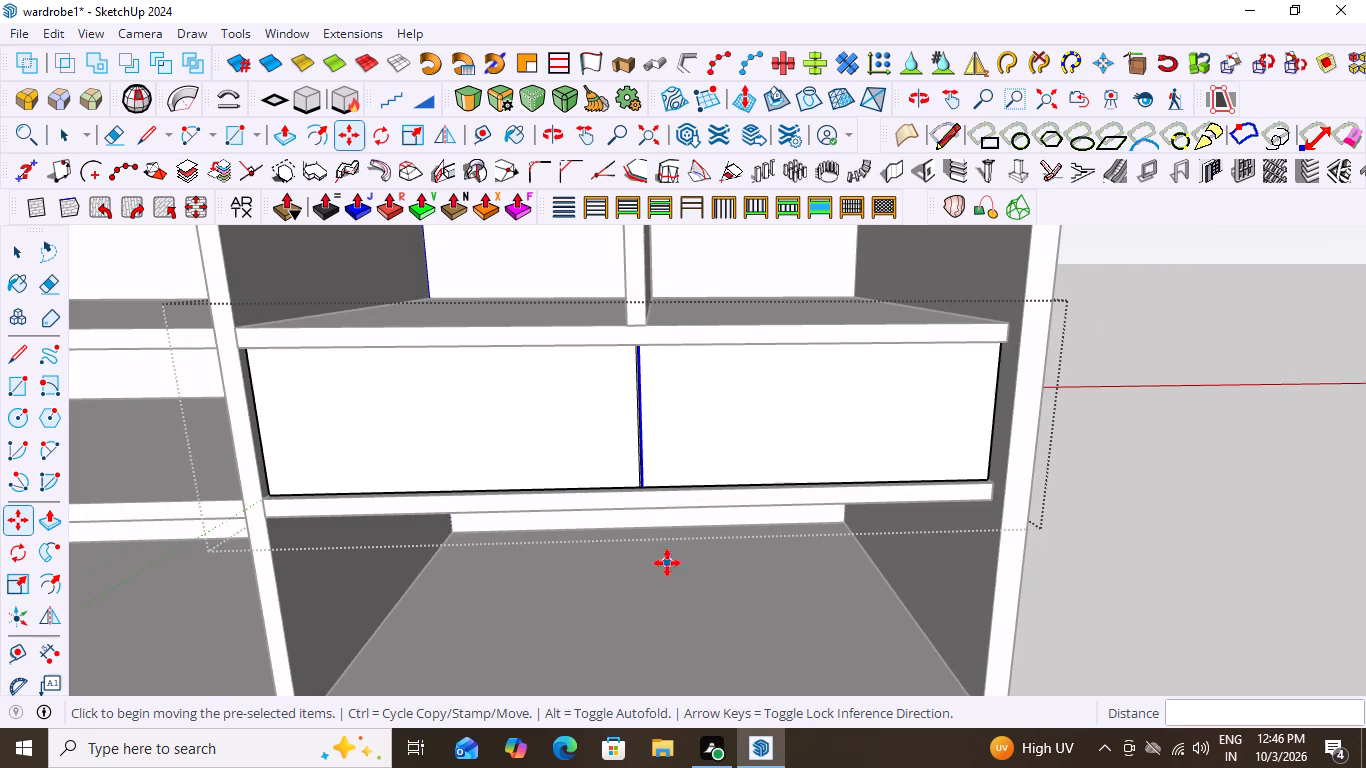
pyautogui.scroll(18, 655, 485)
pyautogui.press('space')
pyautogui.scroll(5, 697, 525)
pyautogui.click(617, 506)
pyautogui.click(621, 511)
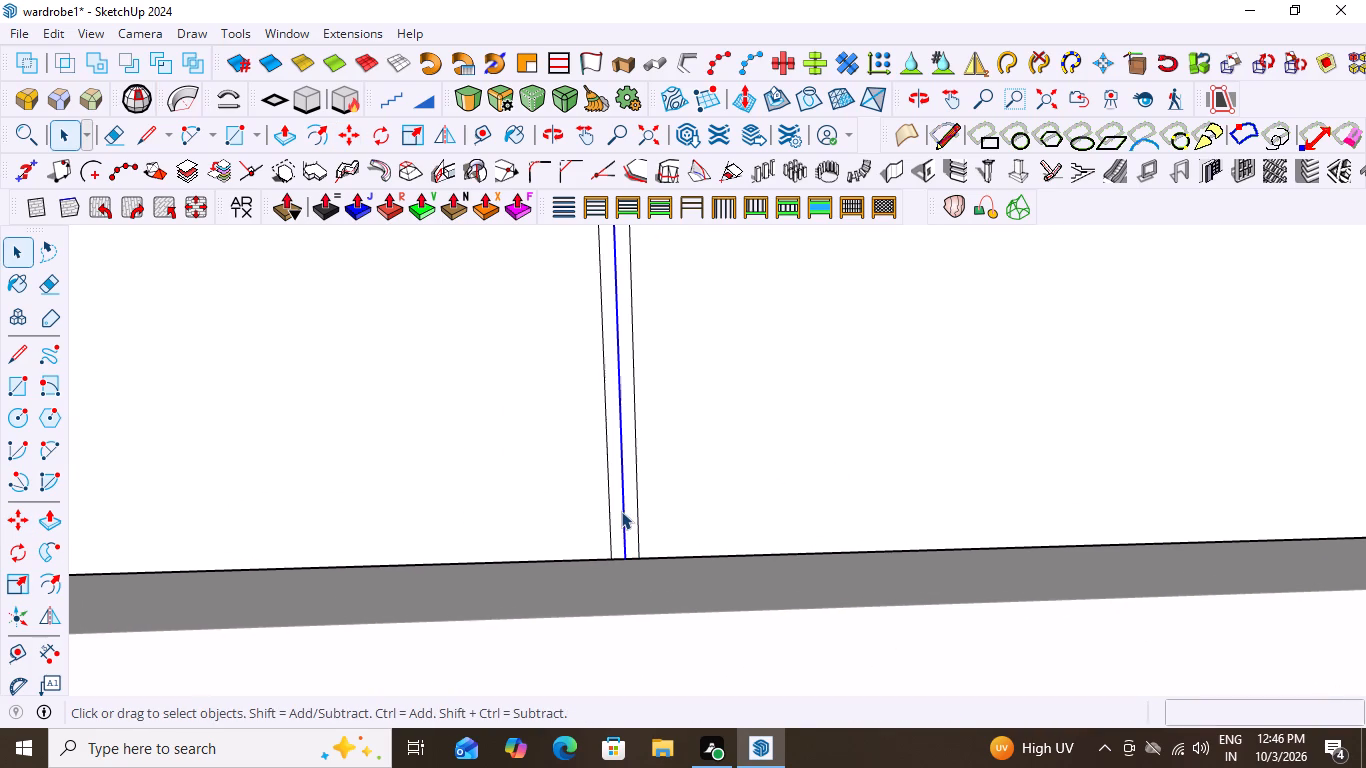
pyautogui.press('Delete')
# Push the narrow 4 mm strip on the recessed block's front inward about 1 1/2" to form a groove.
pyautogui.click(621, 511)
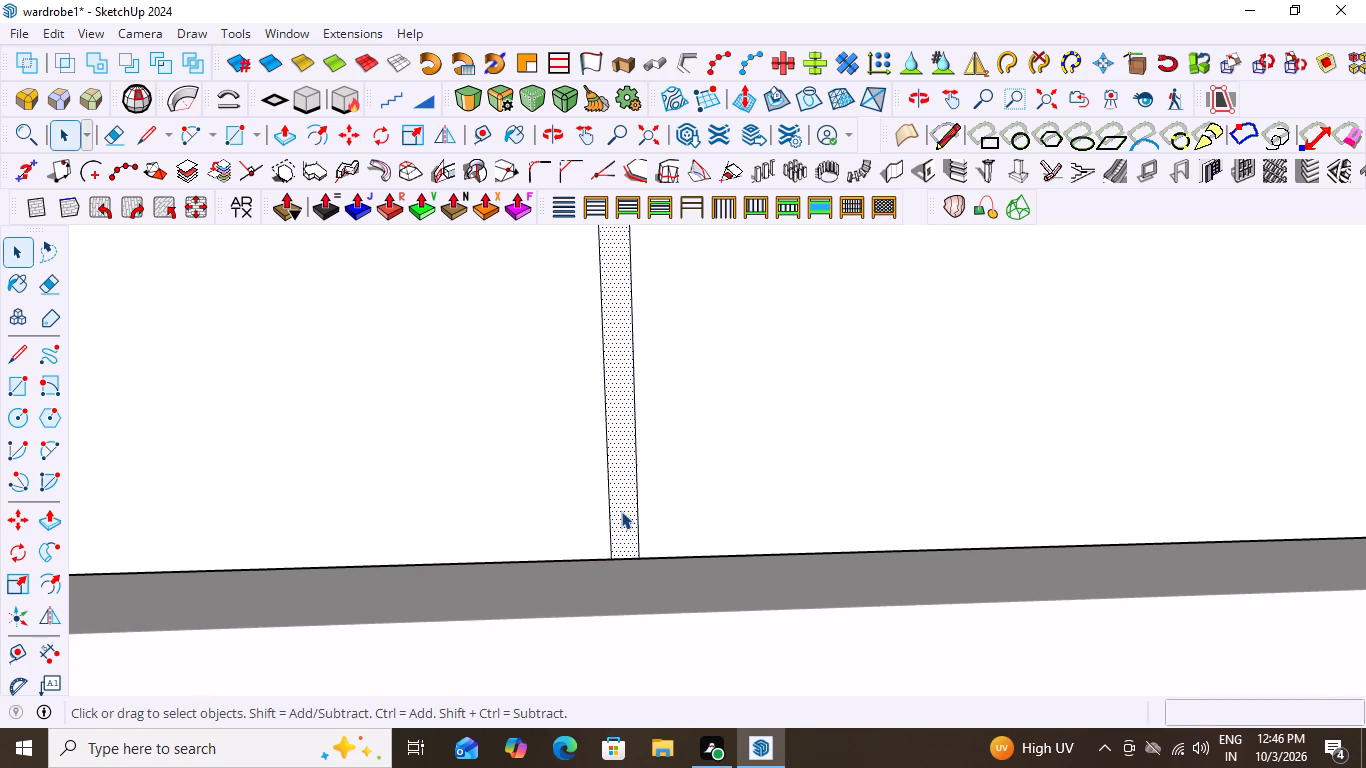
pyautogui.scroll(-9, 602, 519)
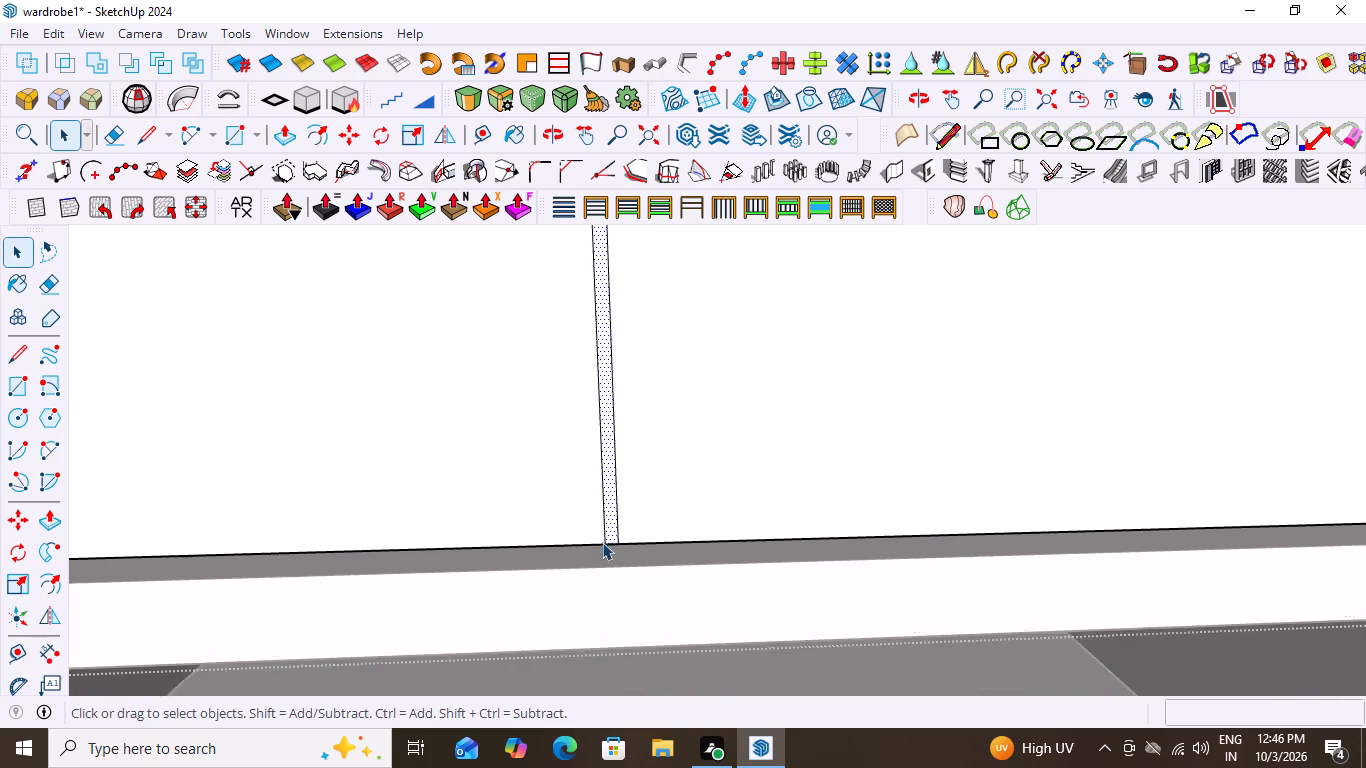
pyautogui.scroll(-6, 602, 542)
pyautogui.moveTo(594, 483); pyautogui.dragTo(598, 596, button='middle')
pyautogui.scroll(2, 610, 517)
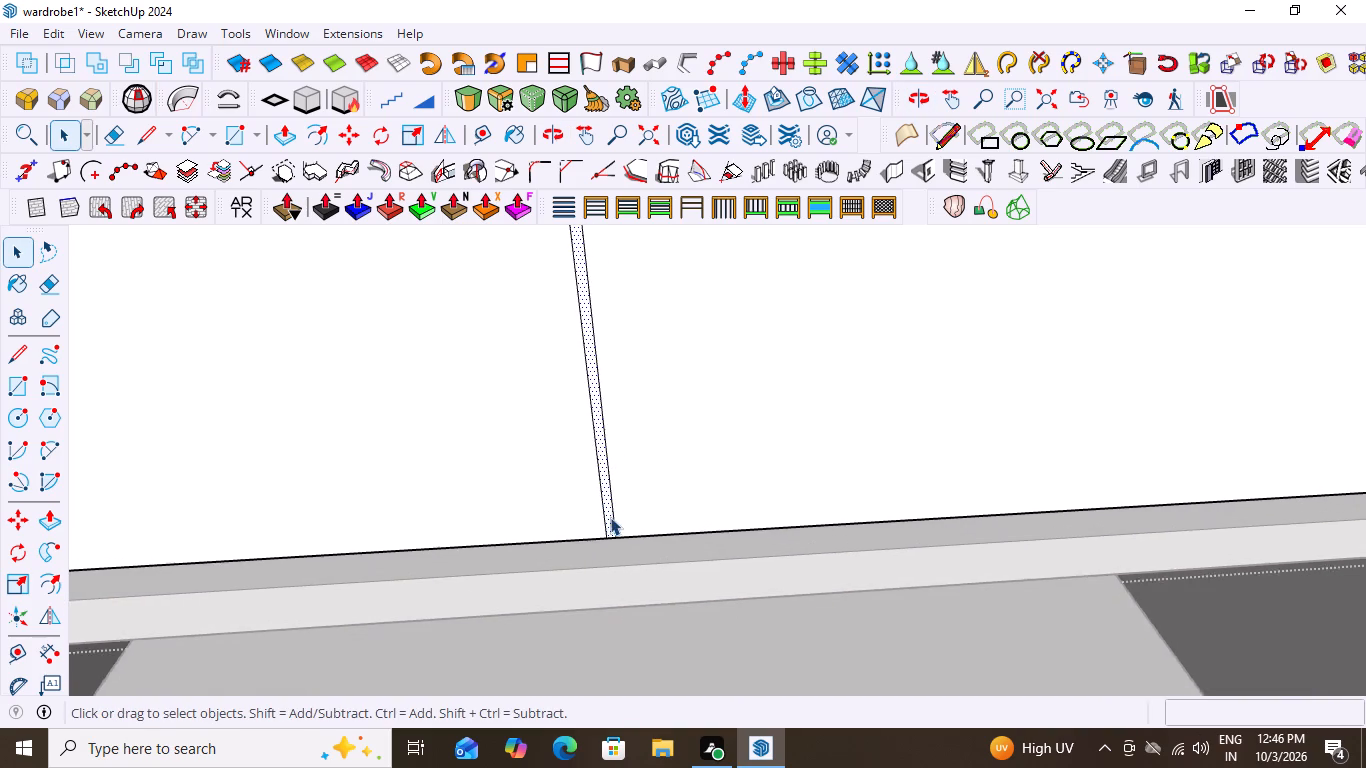
pyautogui.scroll(5, 610, 517)
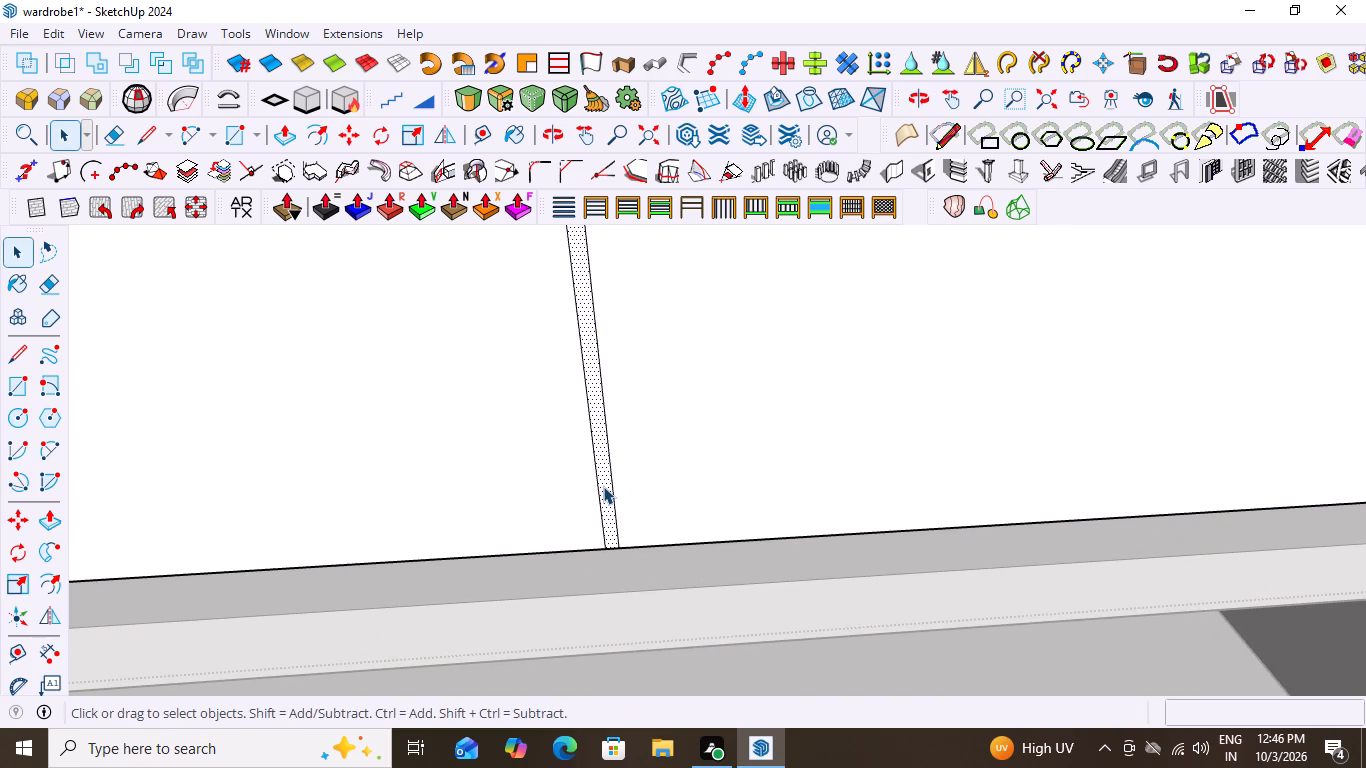
pyautogui.click(603, 486)
pyautogui.press('p')
pyautogui.click(603, 486)
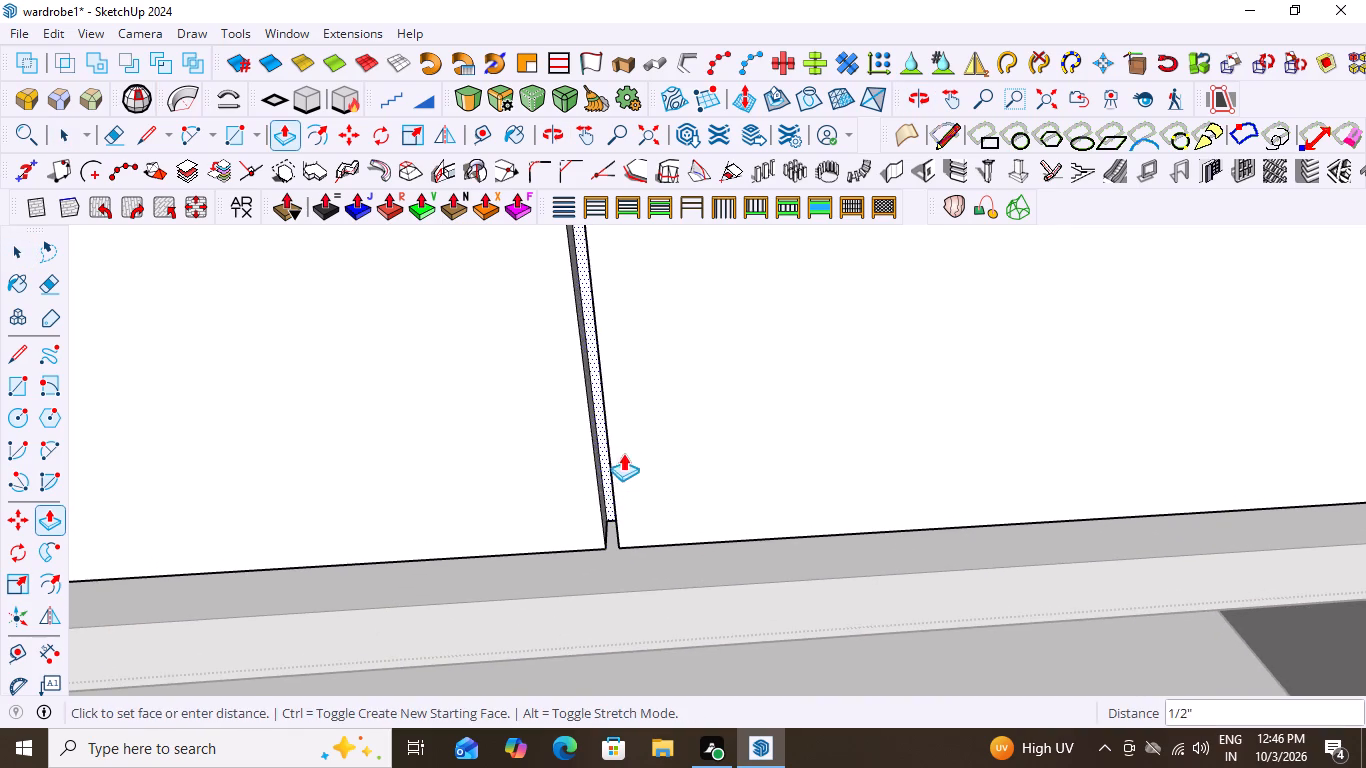
pyautogui.moveTo(599, 413); pyautogui.dragTo(612, 413, button='middle')
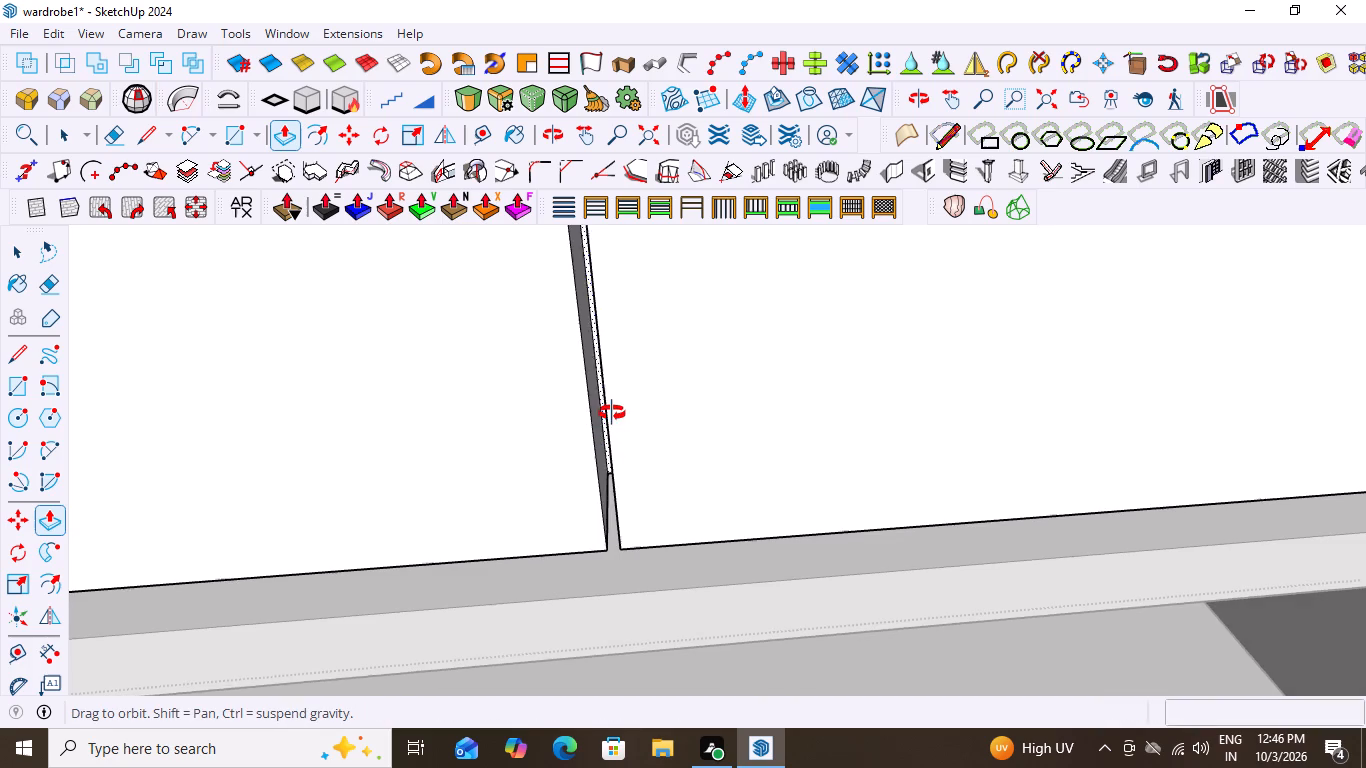
pyautogui.moveTo(612, 413); pyautogui.dragTo(619, 407, button='middle')
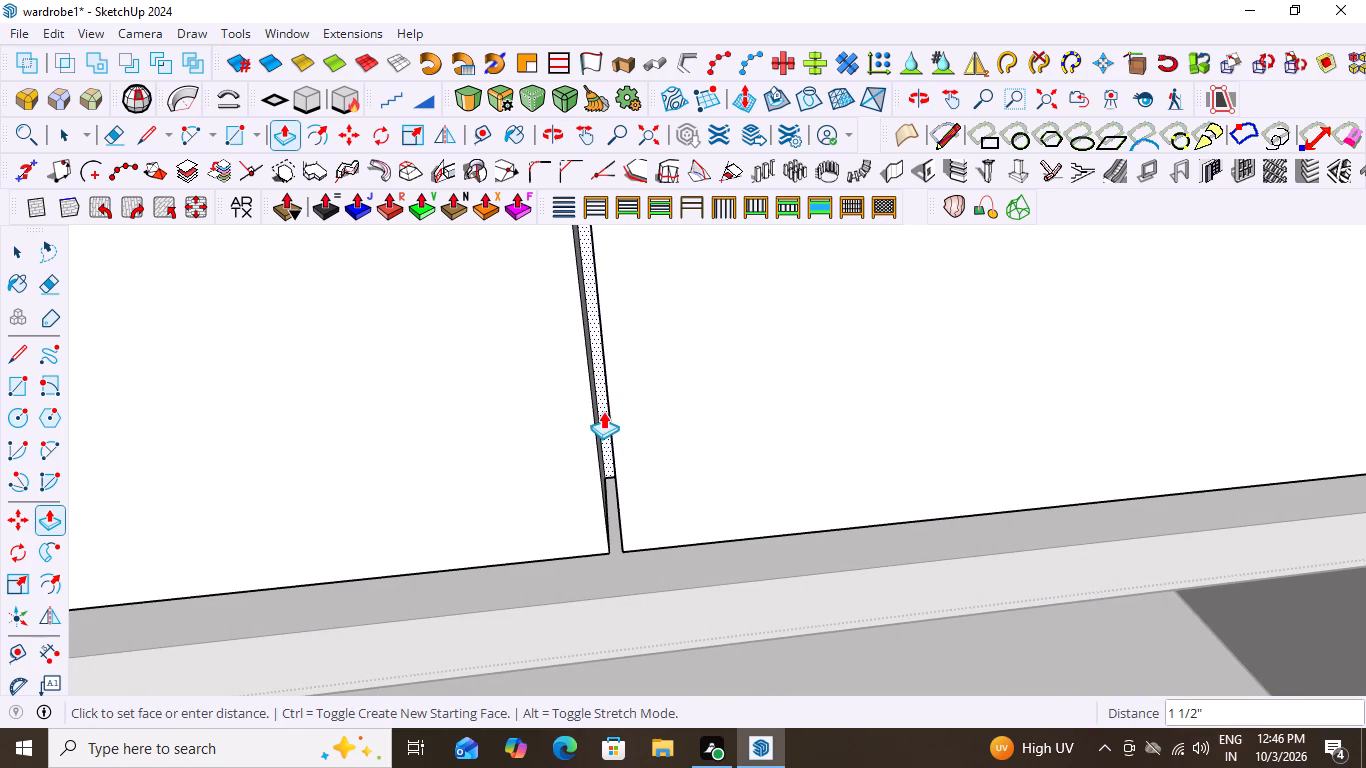
pyautogui.doubleClick(603, 411)
pyautogui.scroll(-14, 657, 487)
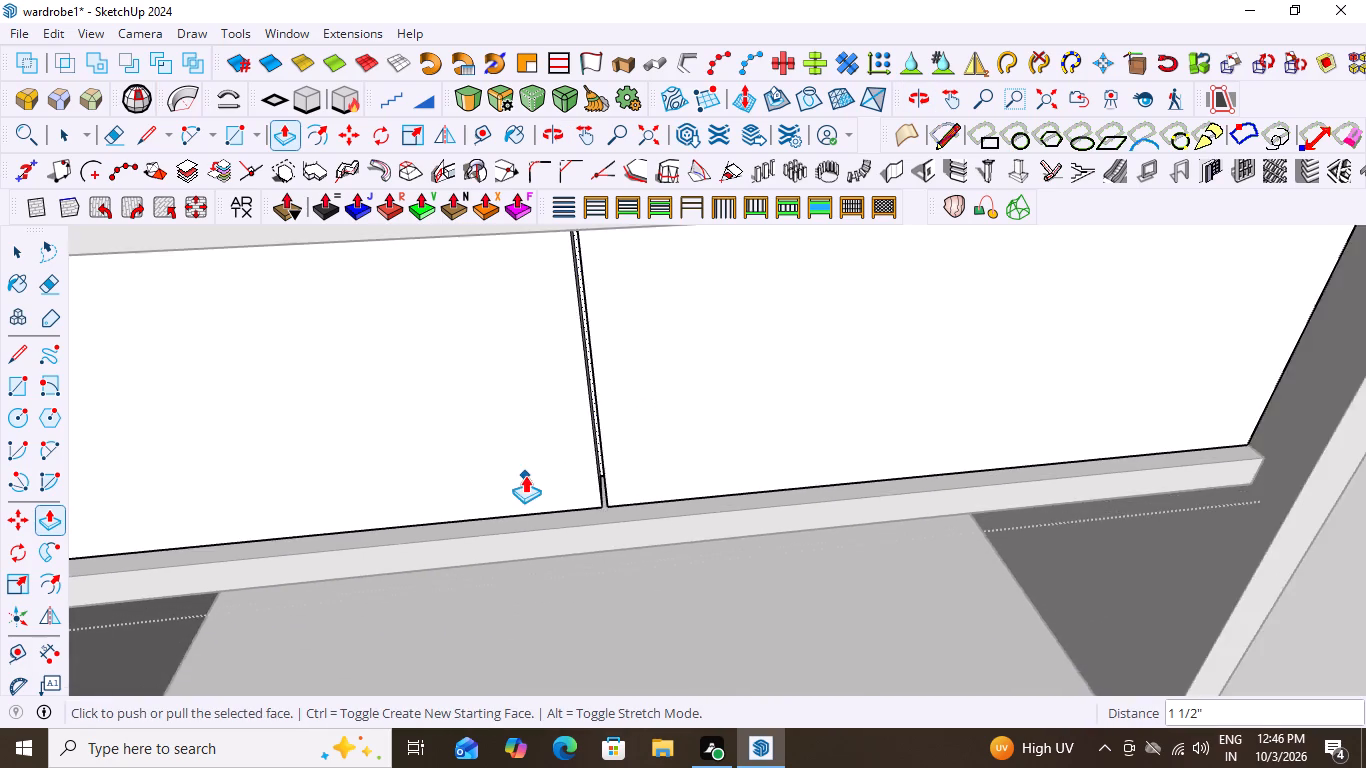
pyautogui.scroll(-8, 525, 475)
pyautogui.scroll(-2, 1045, 604)
pyautogui.press('space')
pyautogui.click(1078, 525)
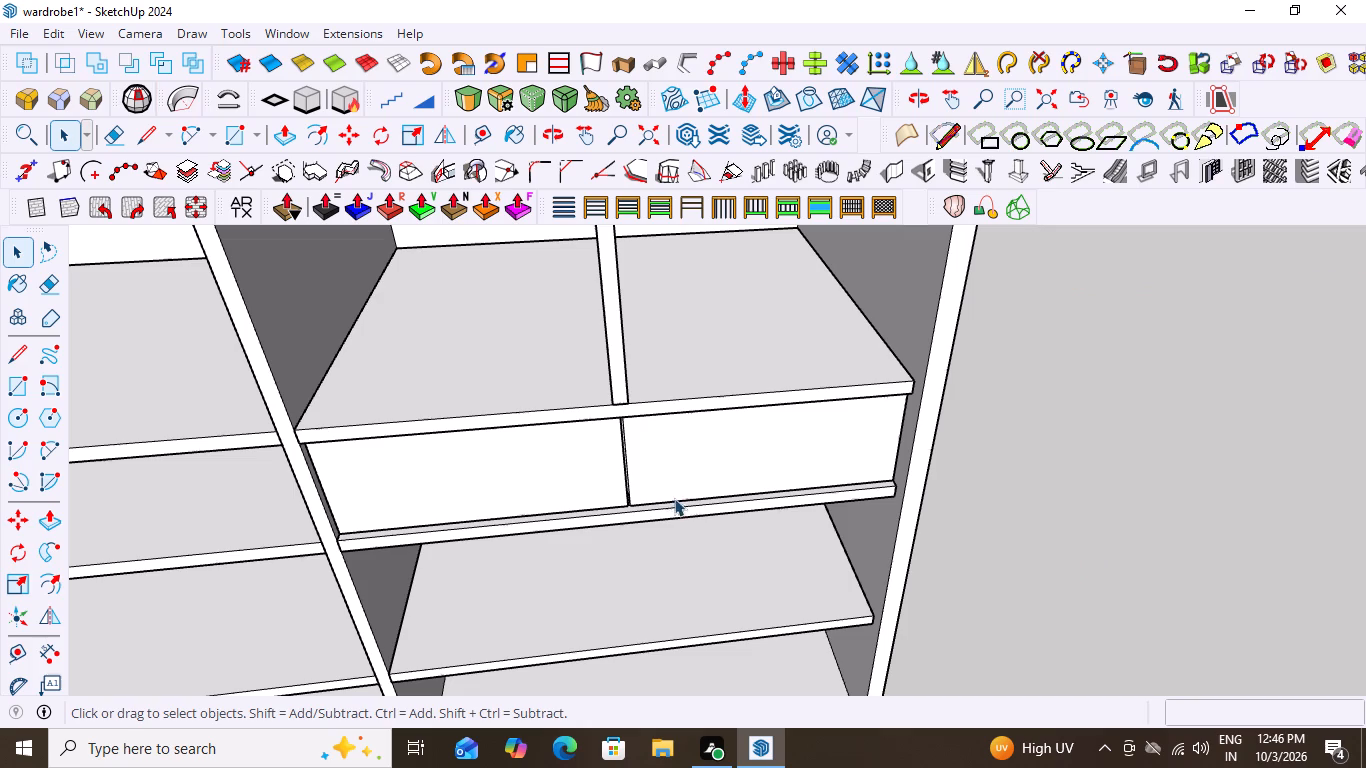
# Examine the groove's depth and bottom end between the two halves of the block's front.
pyautogui.scroll(11, 619, 462)
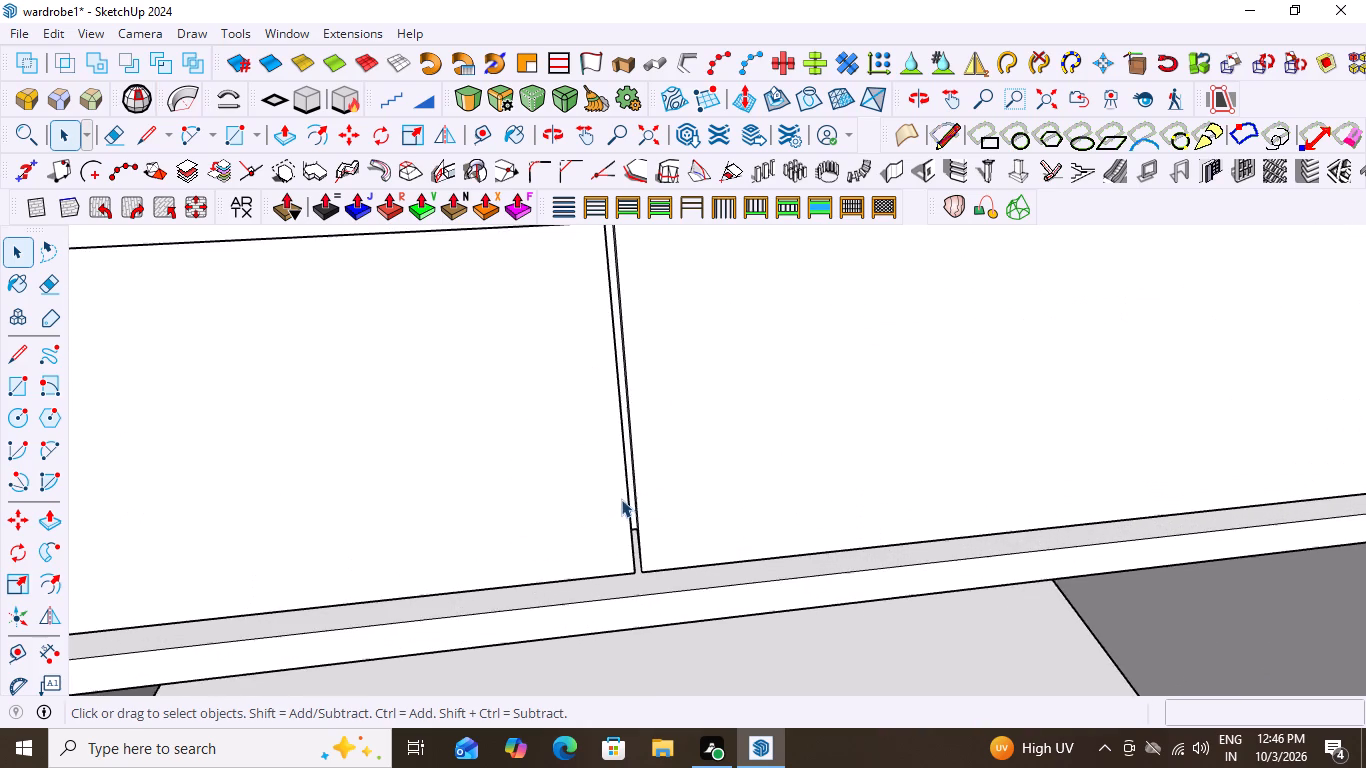
pyautogui.scroll(20, 621, 499)
pyautogui.scroll(6, 621, 499)
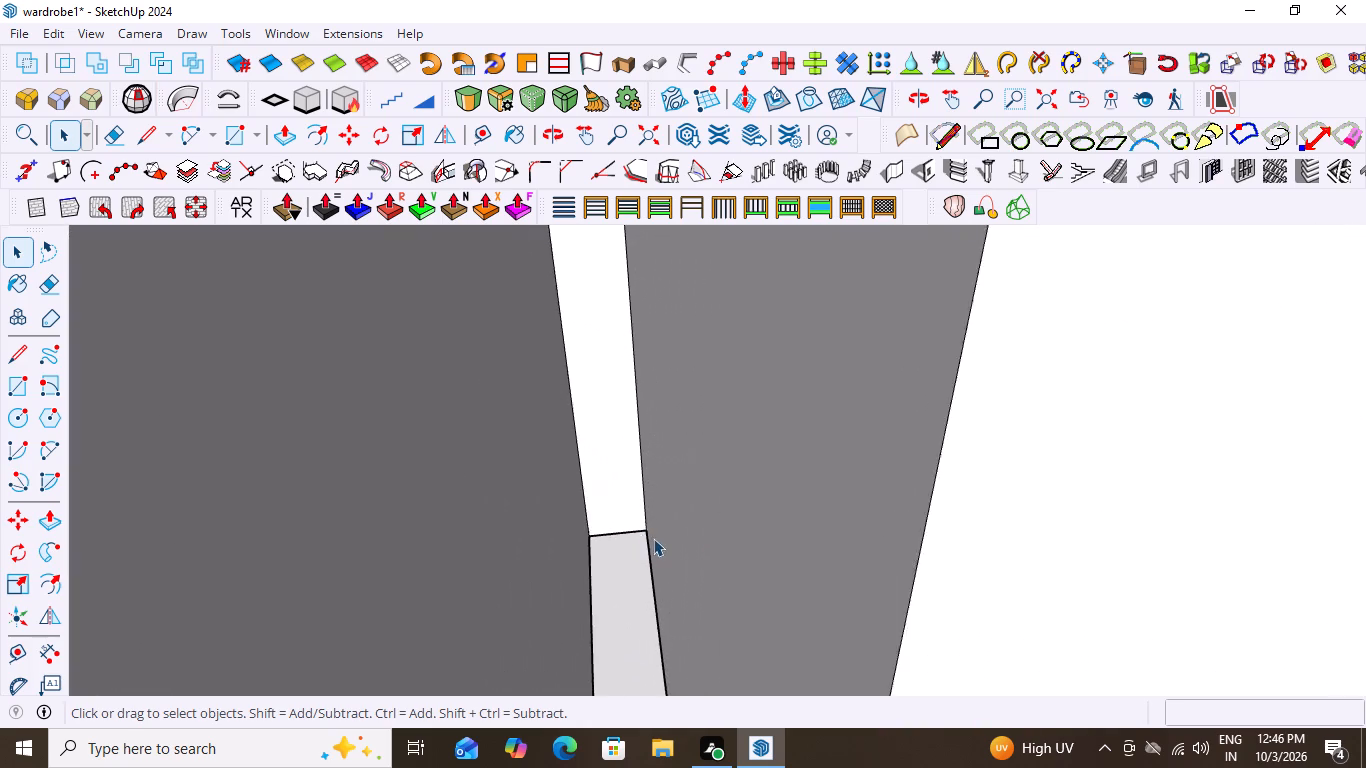
pyautogui.scroll(4, 653, 538)
pyautogui.scroll(-20, 644, 522)
pyautogui.scroll(-1, 644, 522)
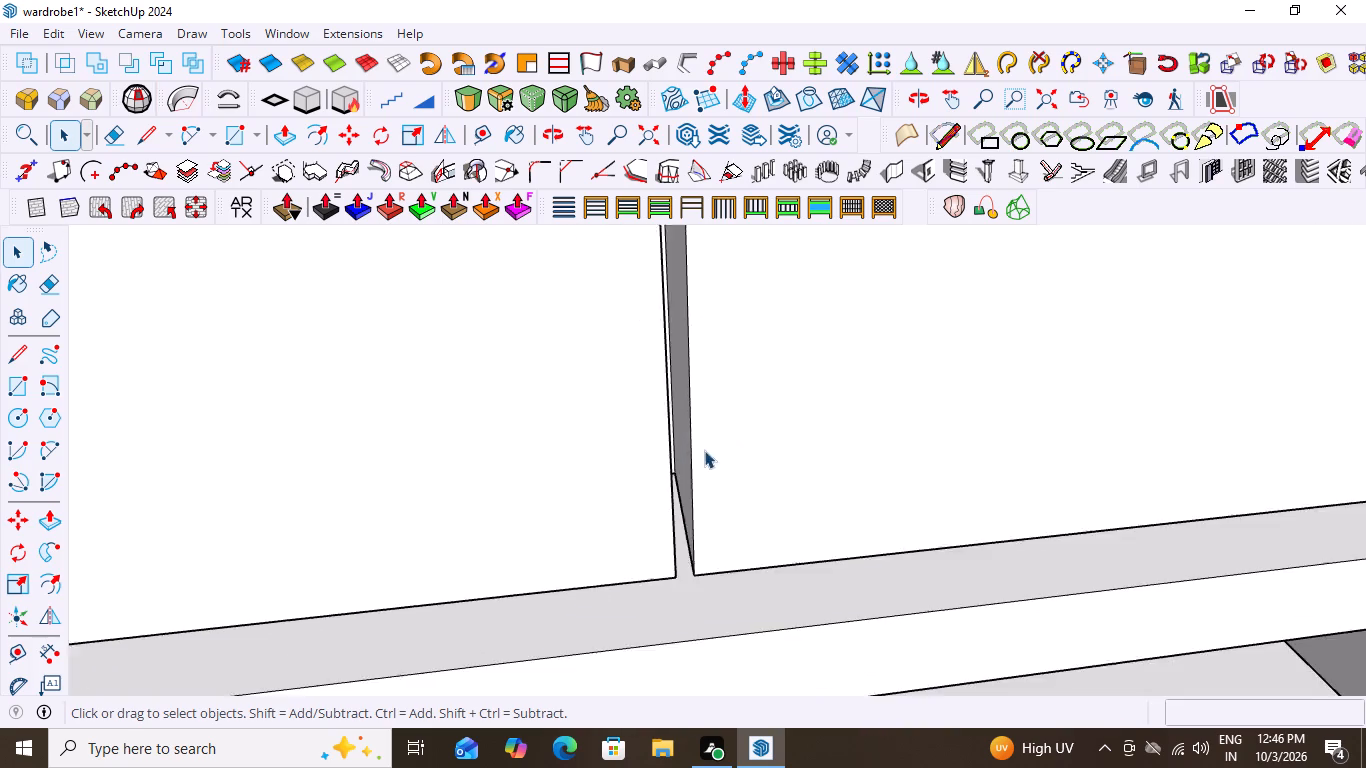
pyautogui.scroll(-20, 704, 450)
pyautogui.scroll(-4, 704, 450)
pyautogui.moveTo(511, 514); pyautogui.dragTo(492, 443, button='middle')
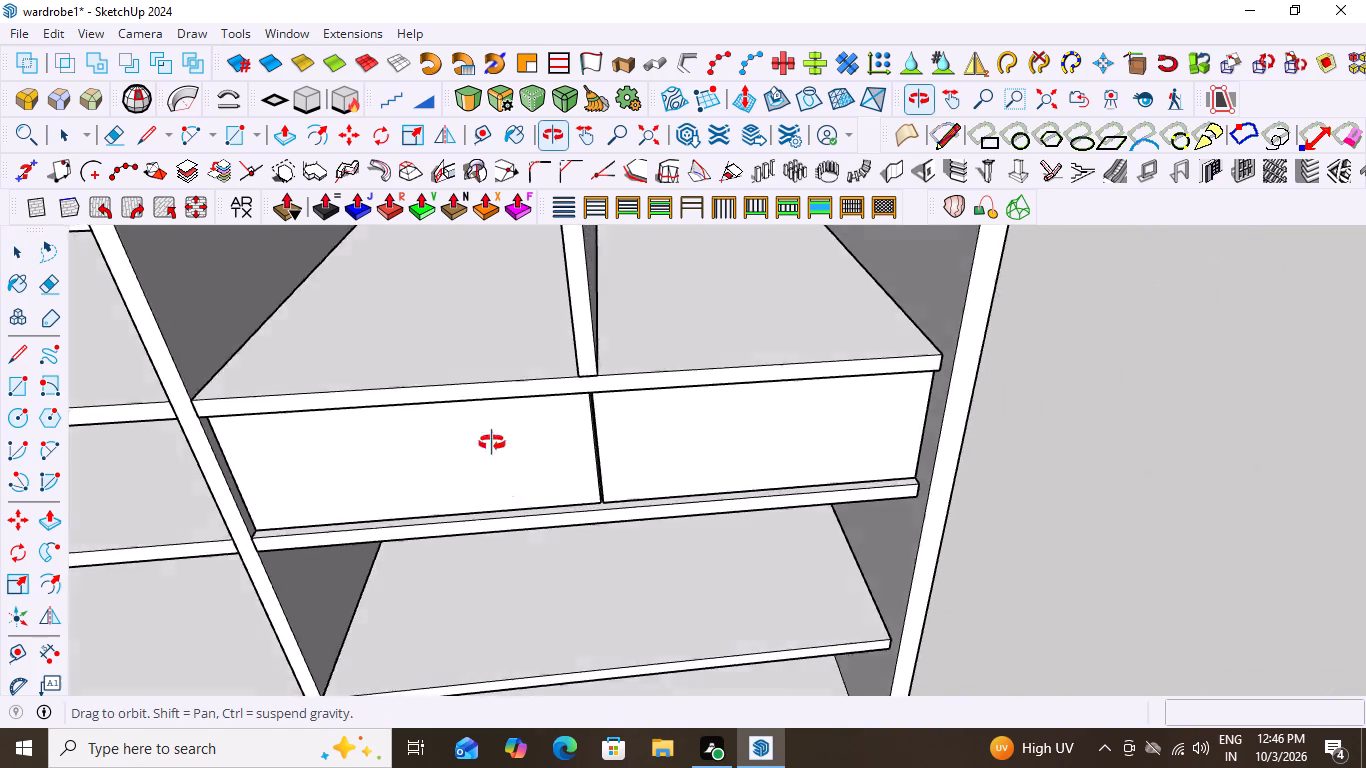
pyautogui.moveTo(492, 443); pyautogui.dragTo(574, 422, button='middle')
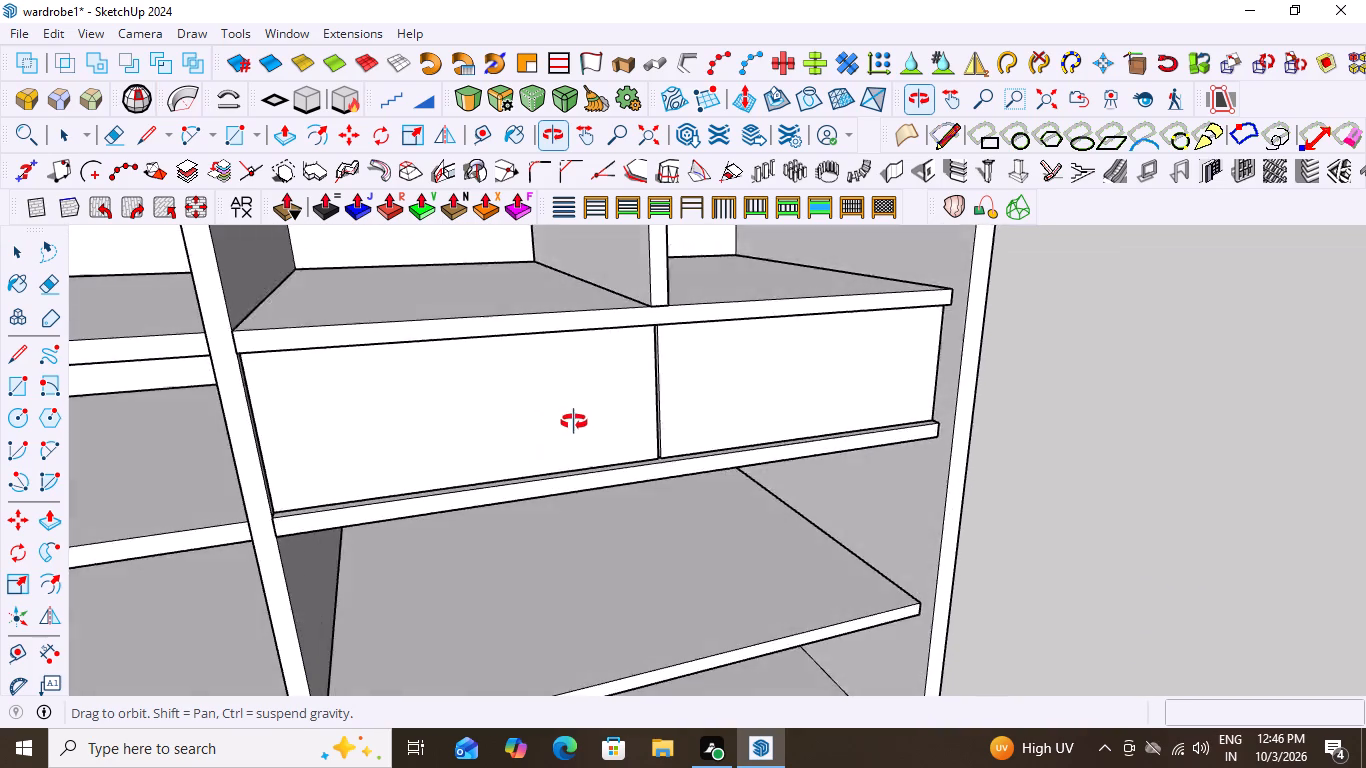
pyautogui.moveTo(574, 422); pyautogui.dragTo(436, 363, button='middle')
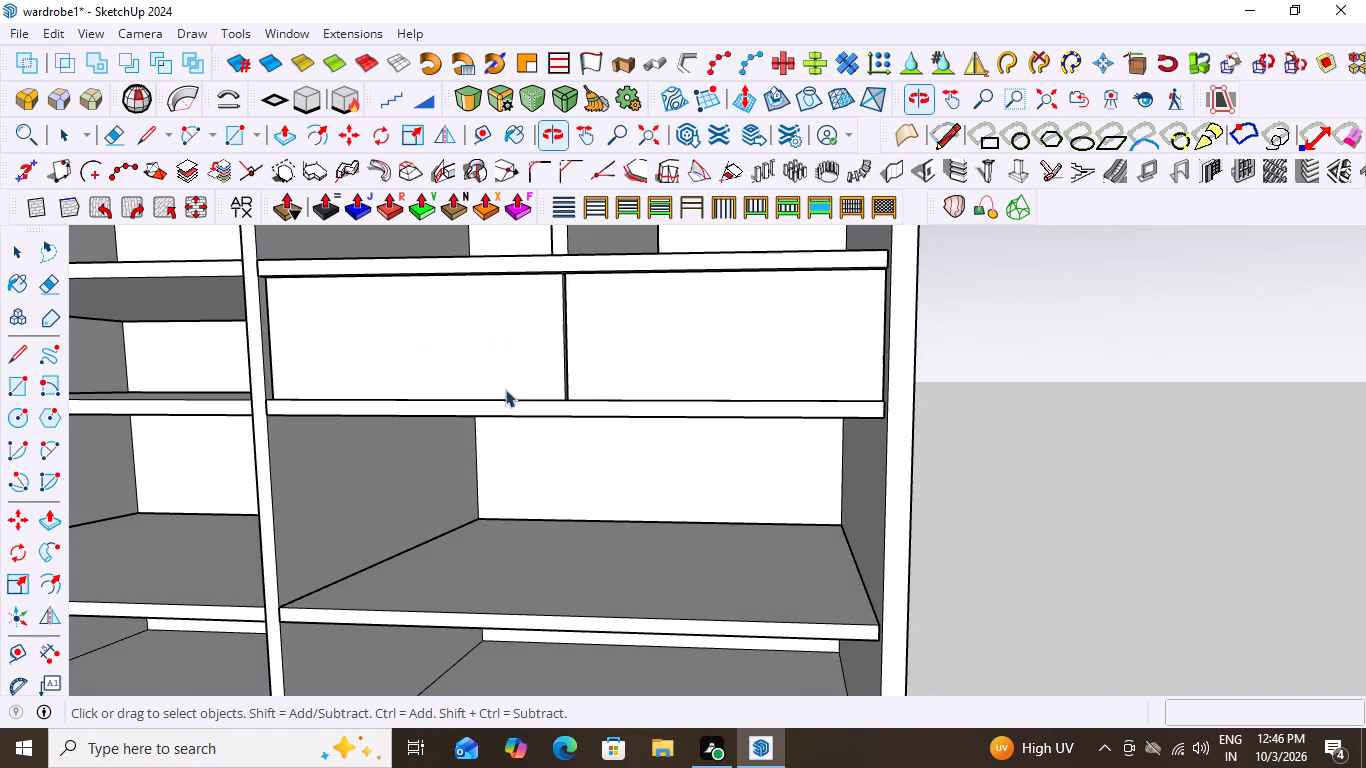
pyautogui.scroll(11, 537, 343)
pyautogui.moveTo(593, 368); pyautogui.dragTo(630, 401, button='middle')
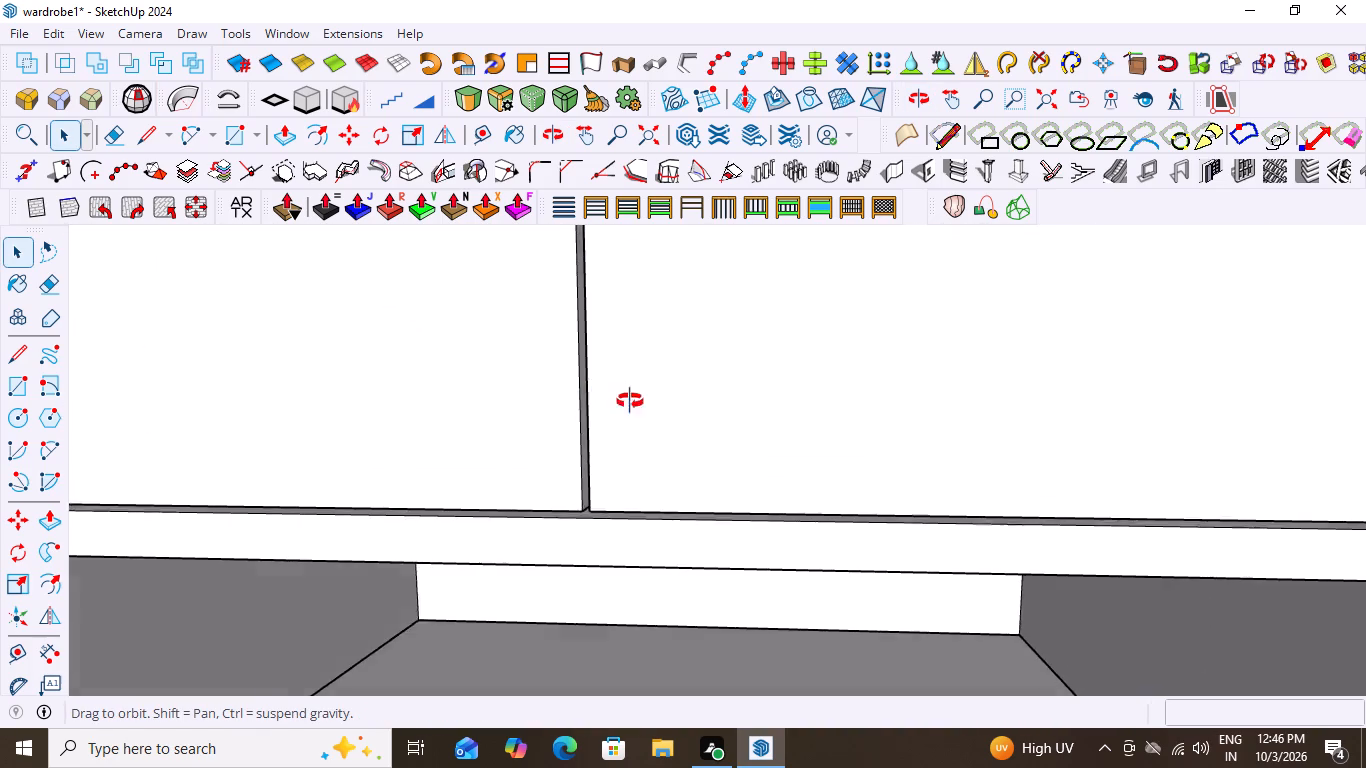
pyautogui.moveTo(630, 401); pyautogui.dragTo(667, 502, button='middle')
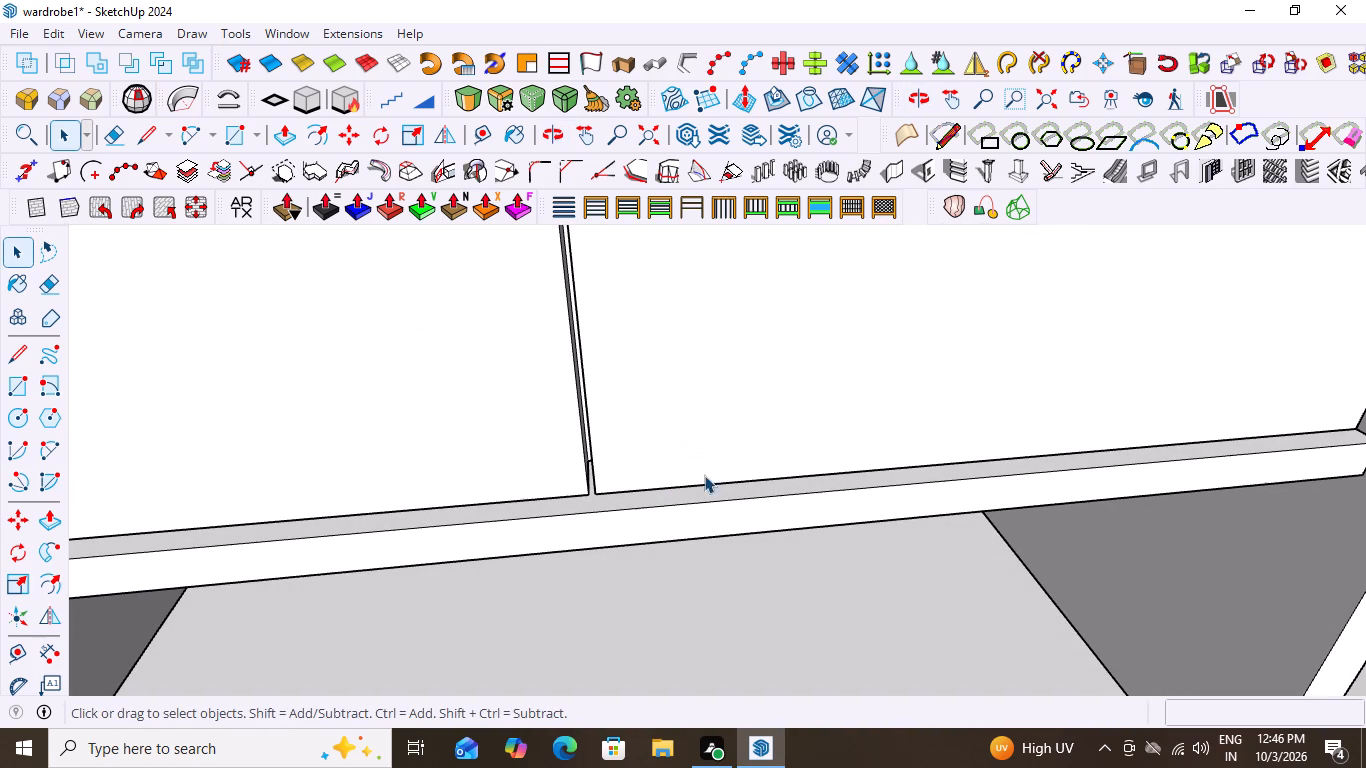
pyautogui.scroll(-2, 625, 438)
pyautogui.middleClick(603, 441)
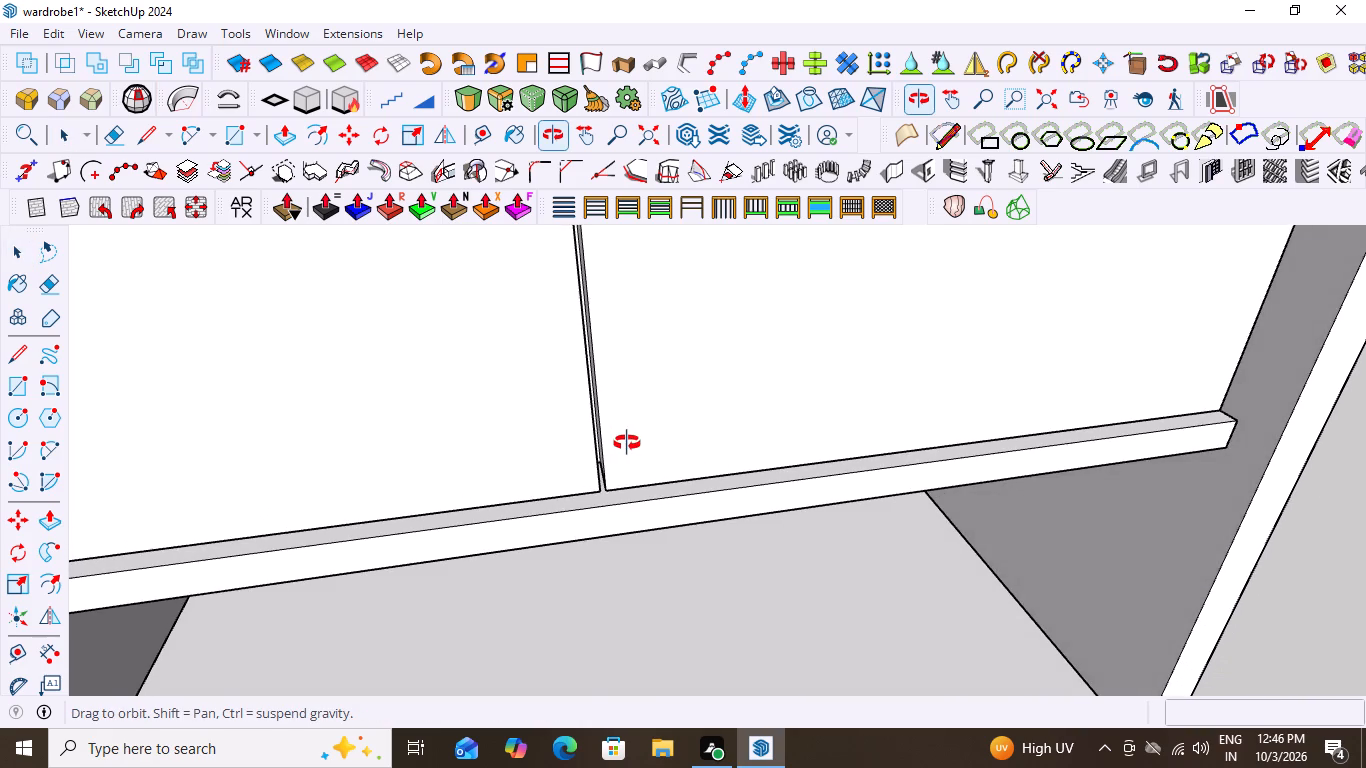
pyautogui.scroll(13, 590, 445)
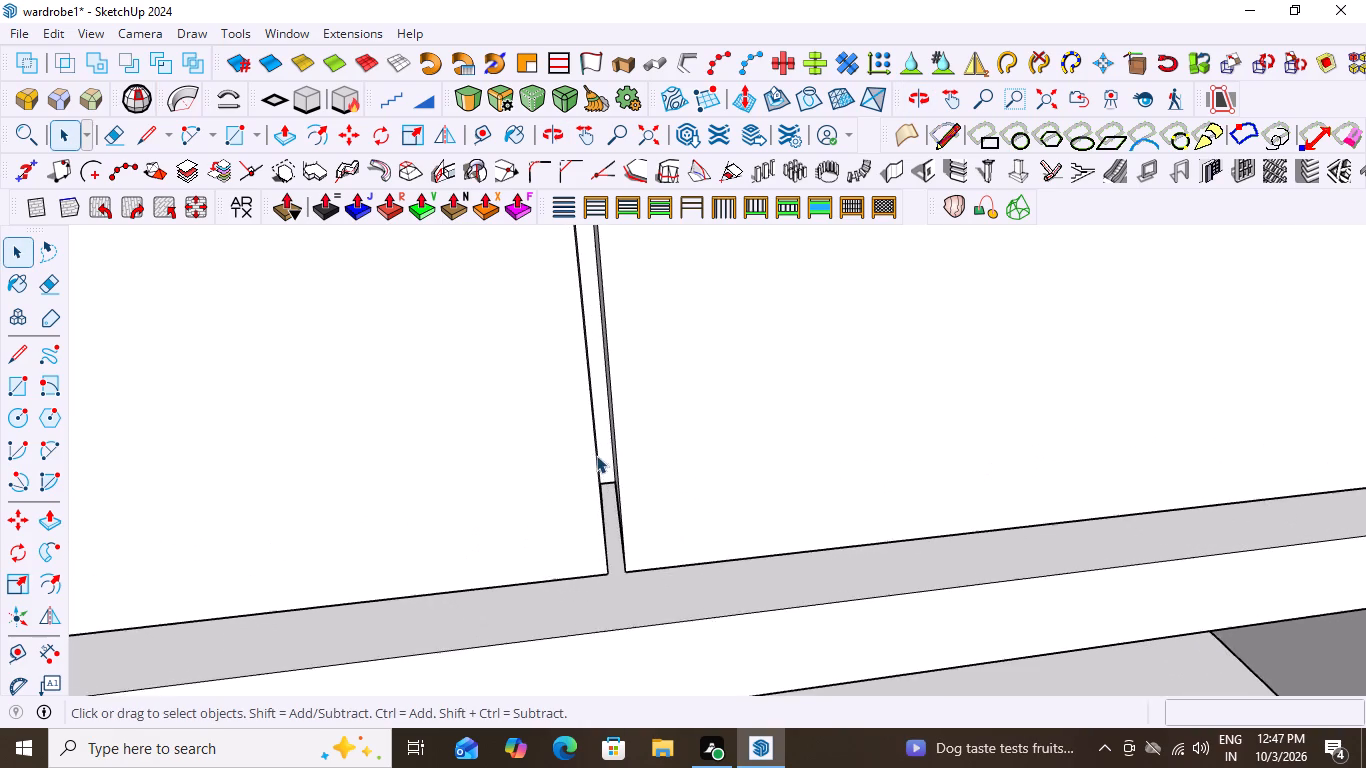
pyautogui.scroll(17, 596, 455)
pyautogui.scroll(-3, 614, 480)
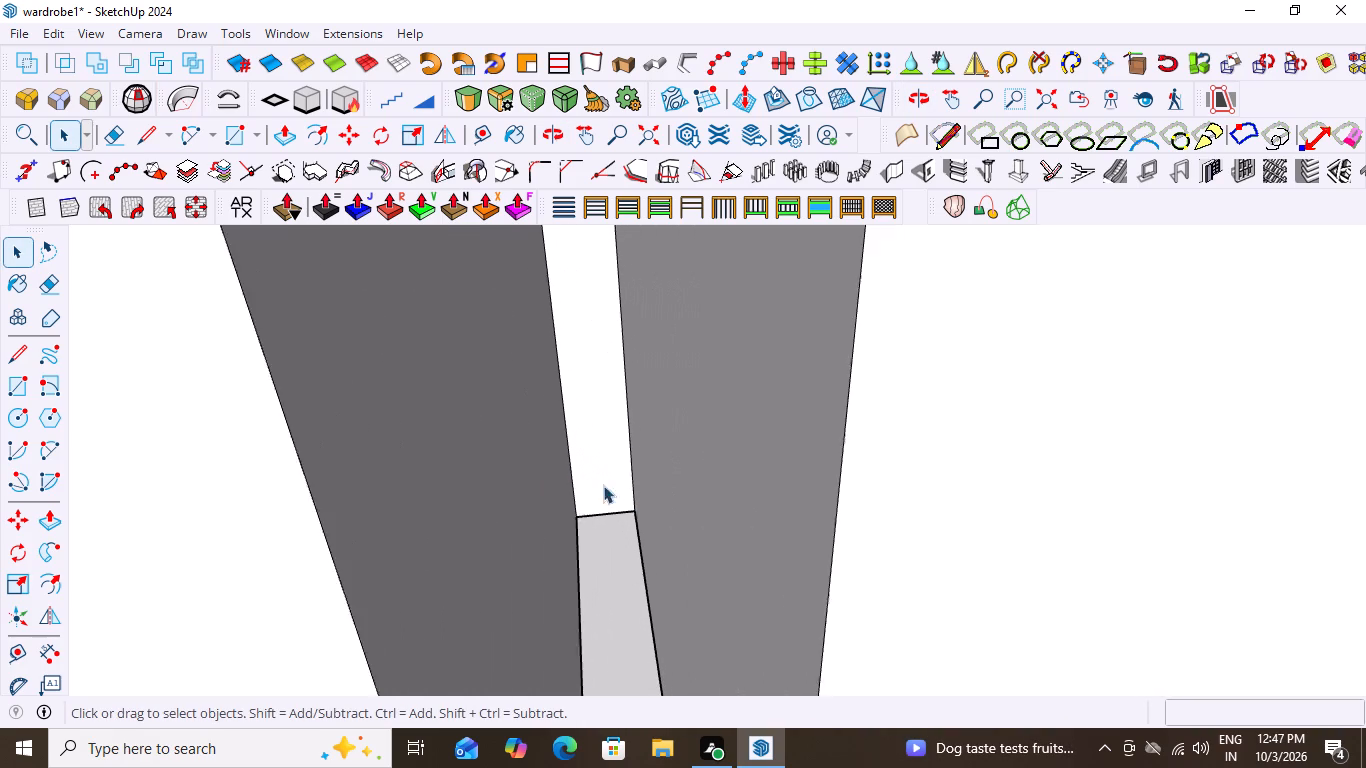
pyautogui.scroll(-20, 603, 485)
pyautogui.scroll(-9, 603, 485)
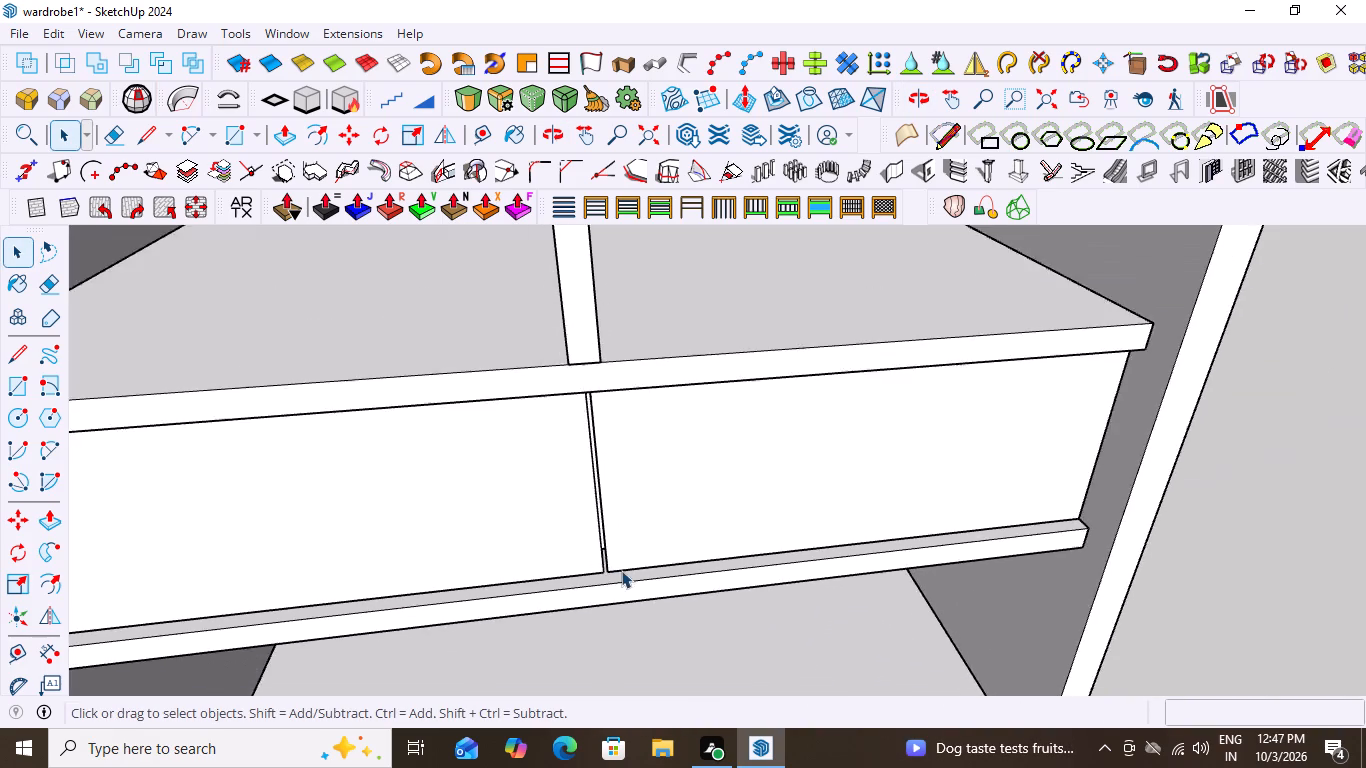
pyautogui.scroll(-7, 621, 570)
pyautogui.moveTo(721, 488); pyautogui.dragTo(370, 348, button='middle')
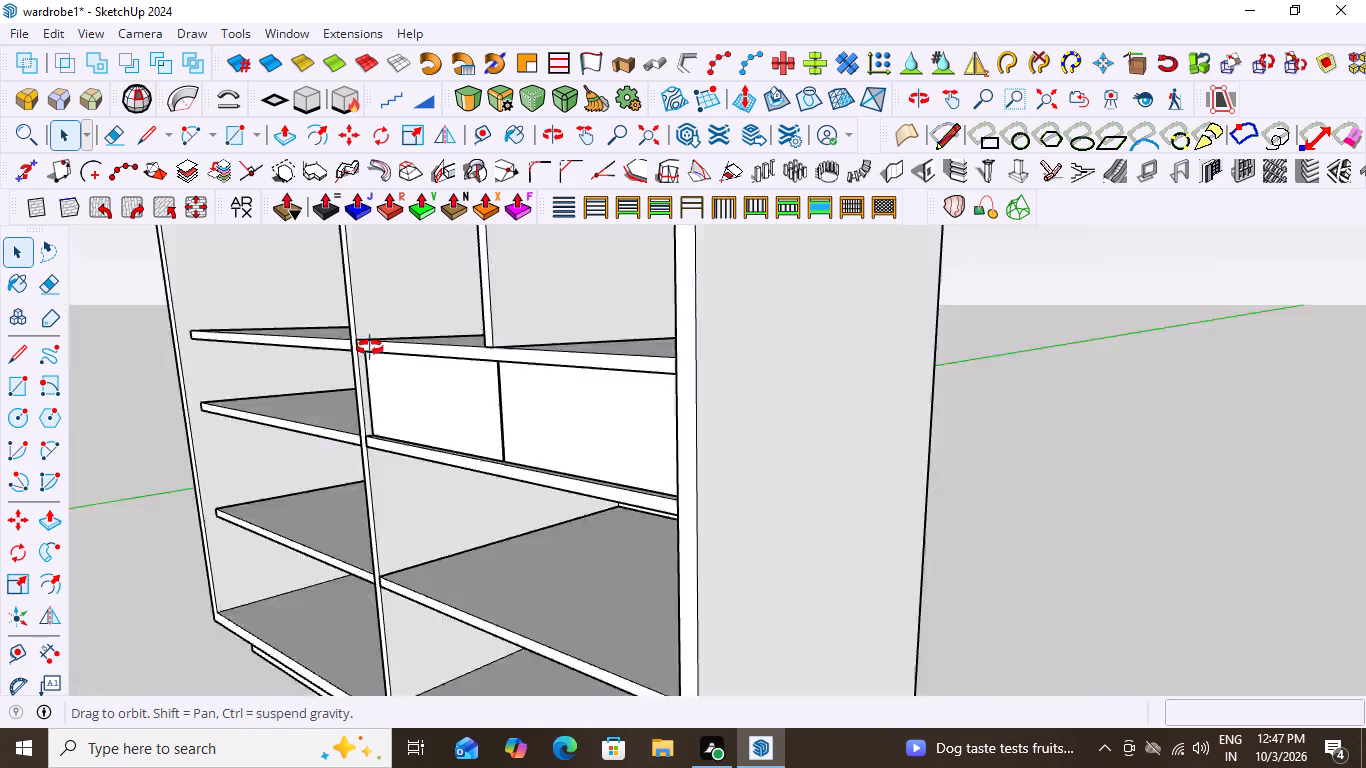
pyautogui.moveTo(370, 348); pyautogui.dragTo(719, 384, button='middle')
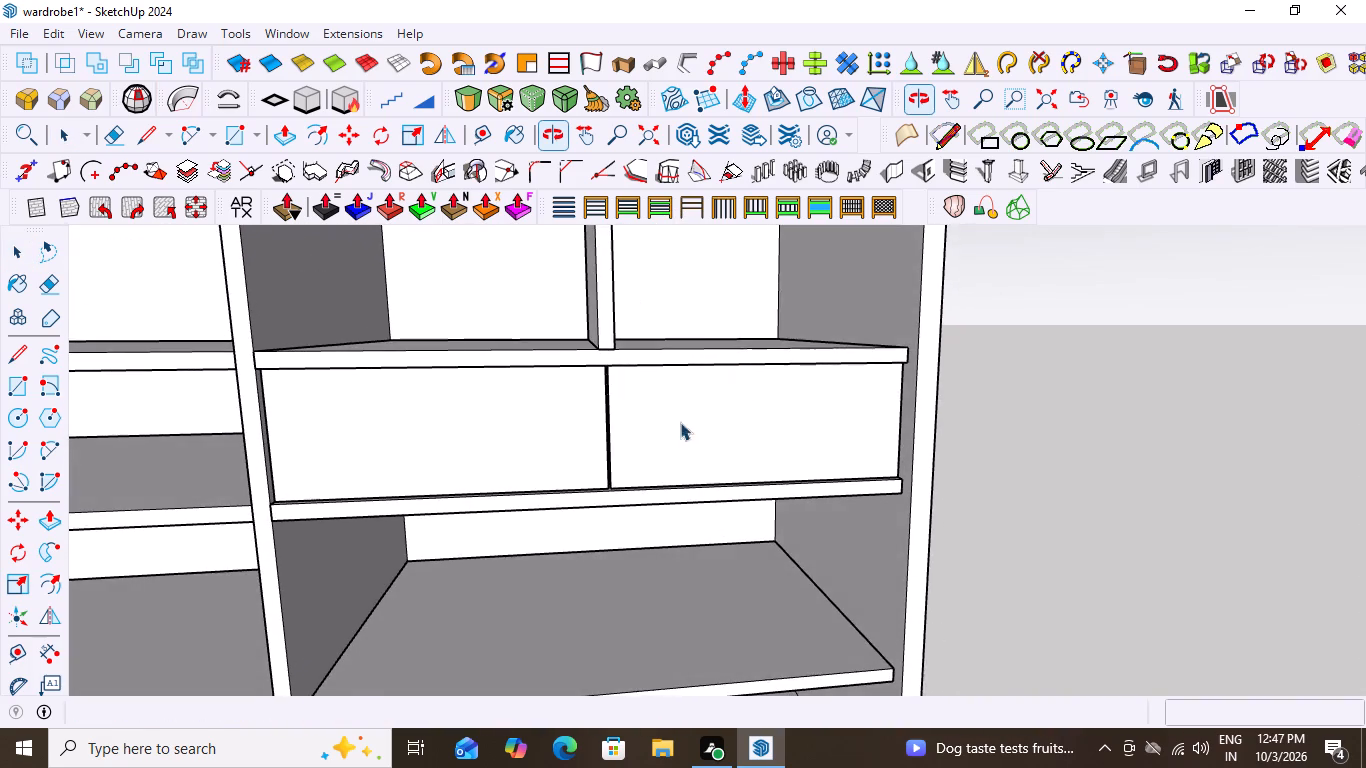
# Push the groove's inner face farther into the block, about 2' 7", using the wardrobe's rear bottom corner as the depth reference.
pyautogui.scroll(20, 607, 462)
pyautogui.scroll(5, 607, 462)
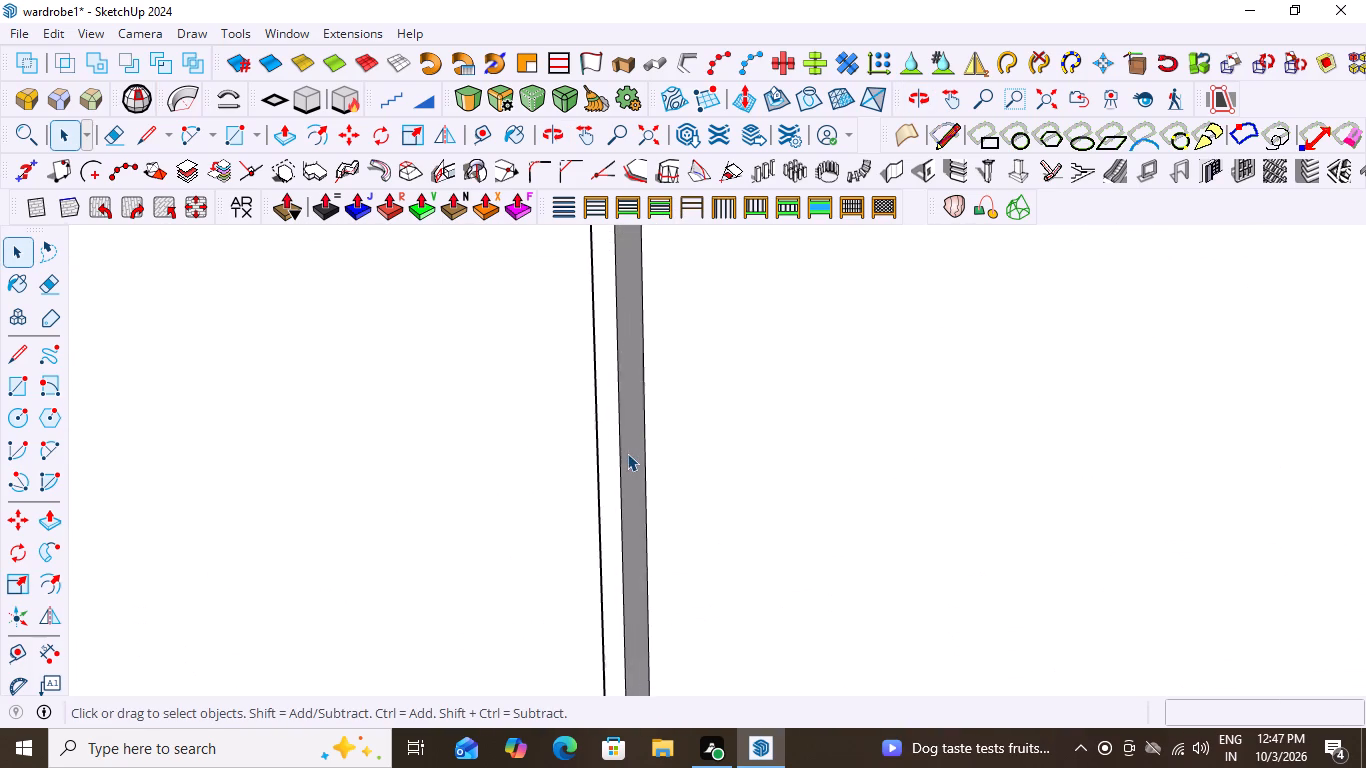
pyautogui.scroll(12, 627, 453)
pyautogui.click(572, 461)
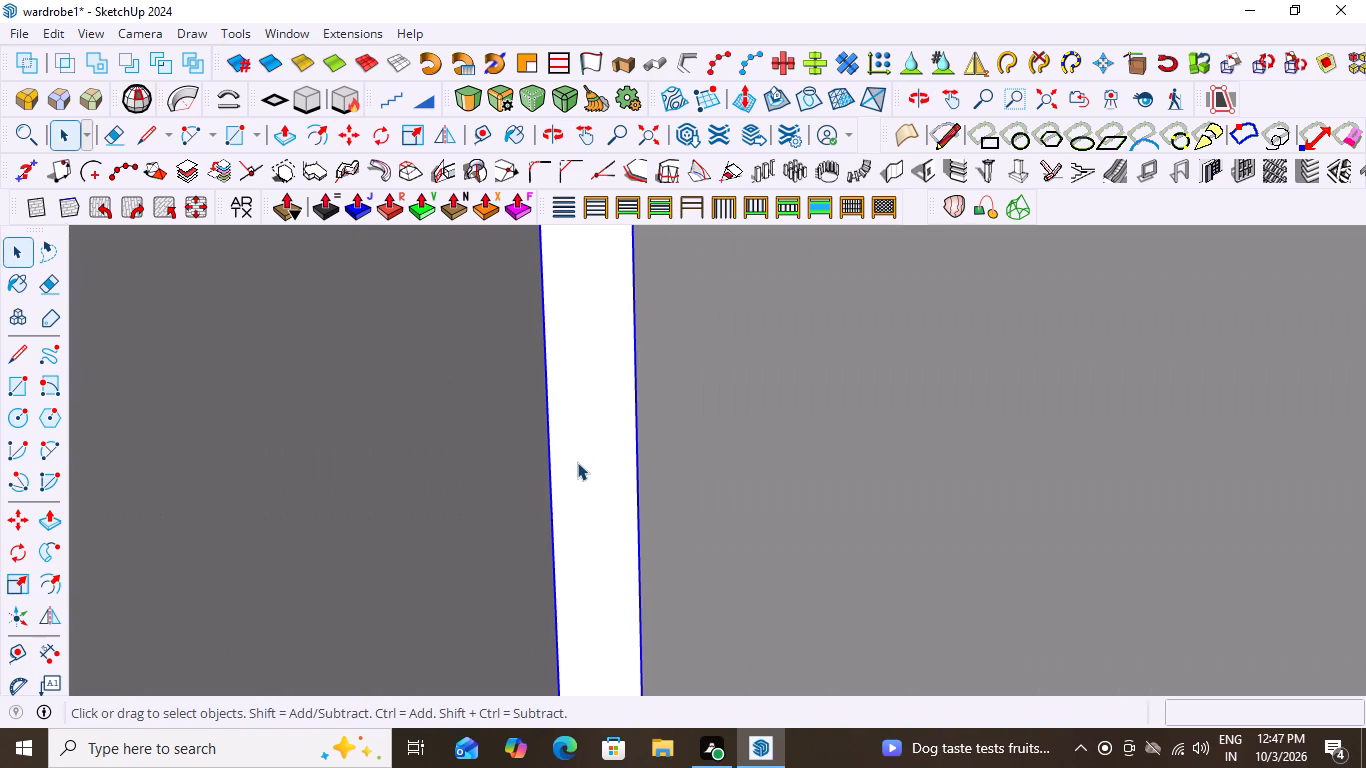
pyautogui.doubleClick(578, 462)
pyautogui.click(606, 468)
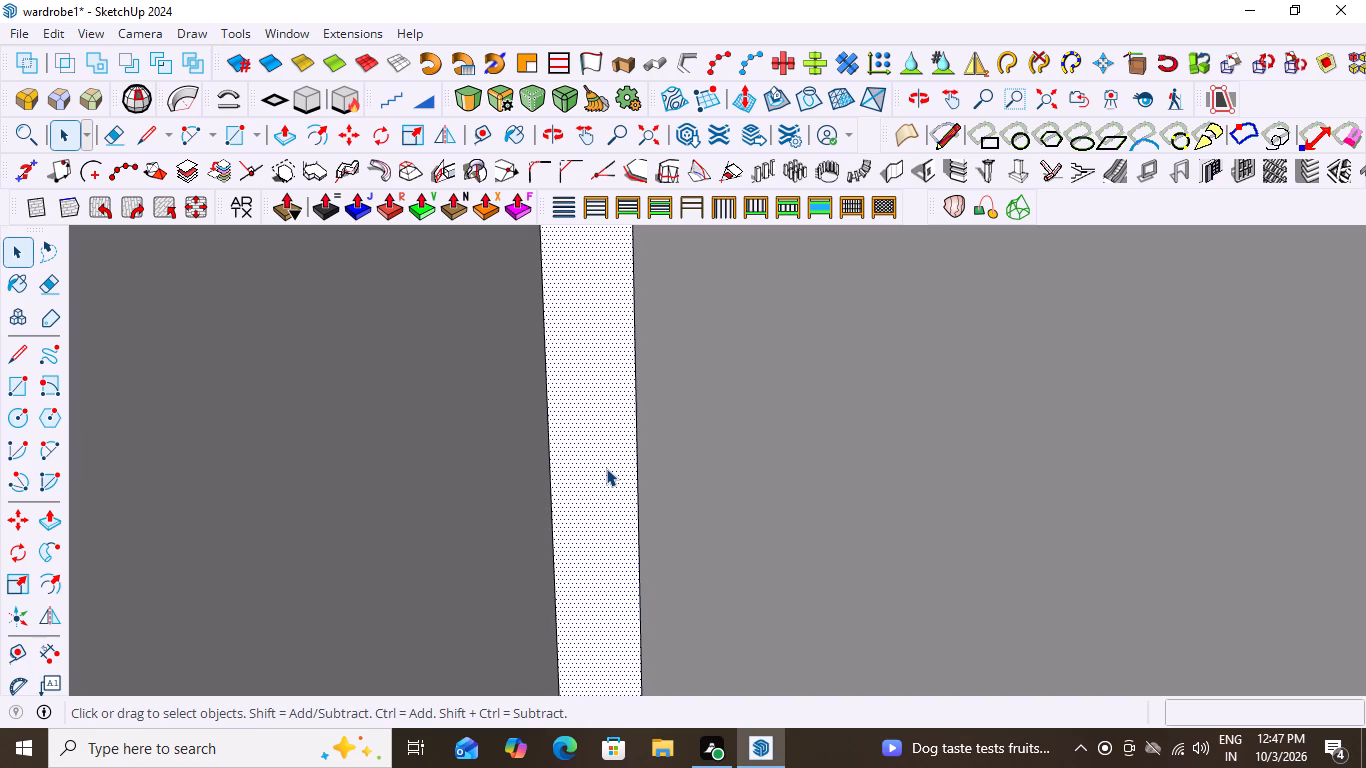
pyautogui.press('p')
pyautogui.click(606, 468)
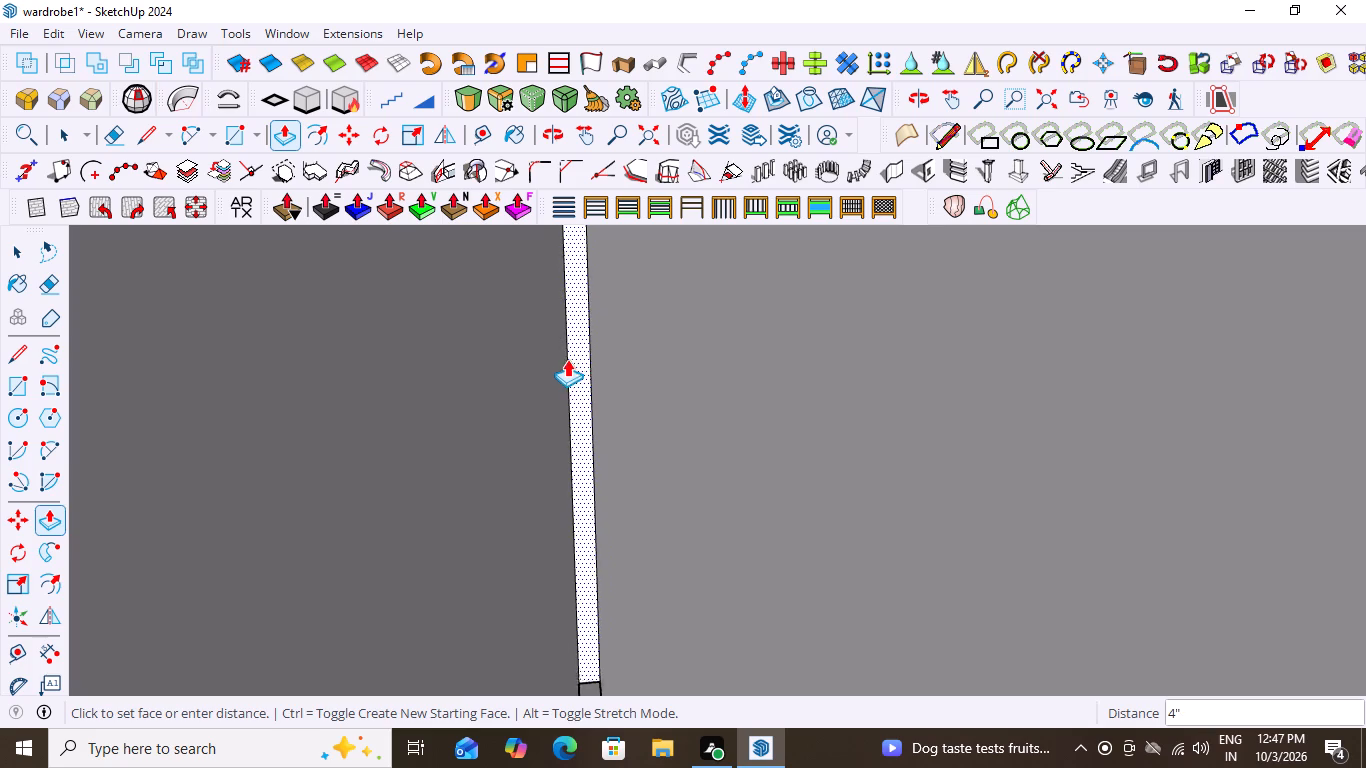
pyautogui.scroll(-10, 567, 359)
pyautogui.scroll(-15, 567, 387)
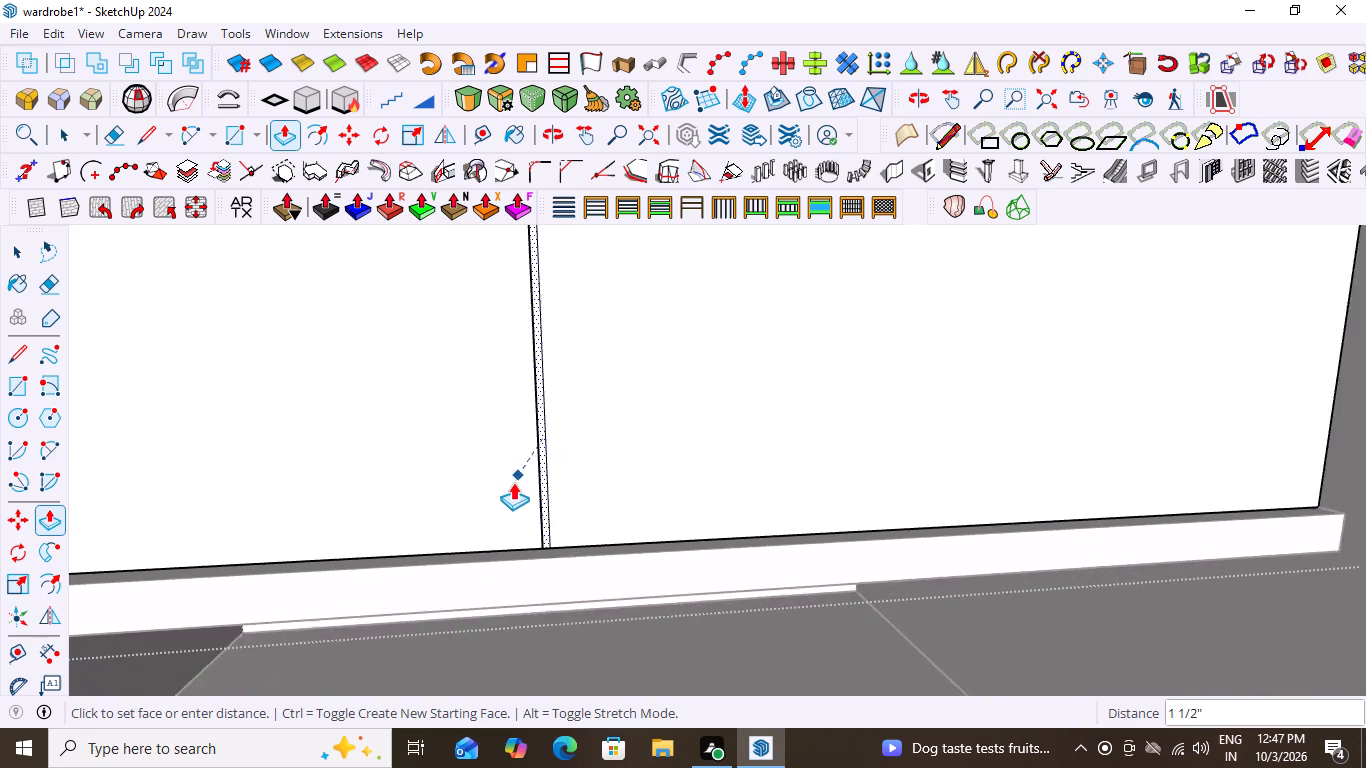
pyautogui.scroll(-18, 513, 482)
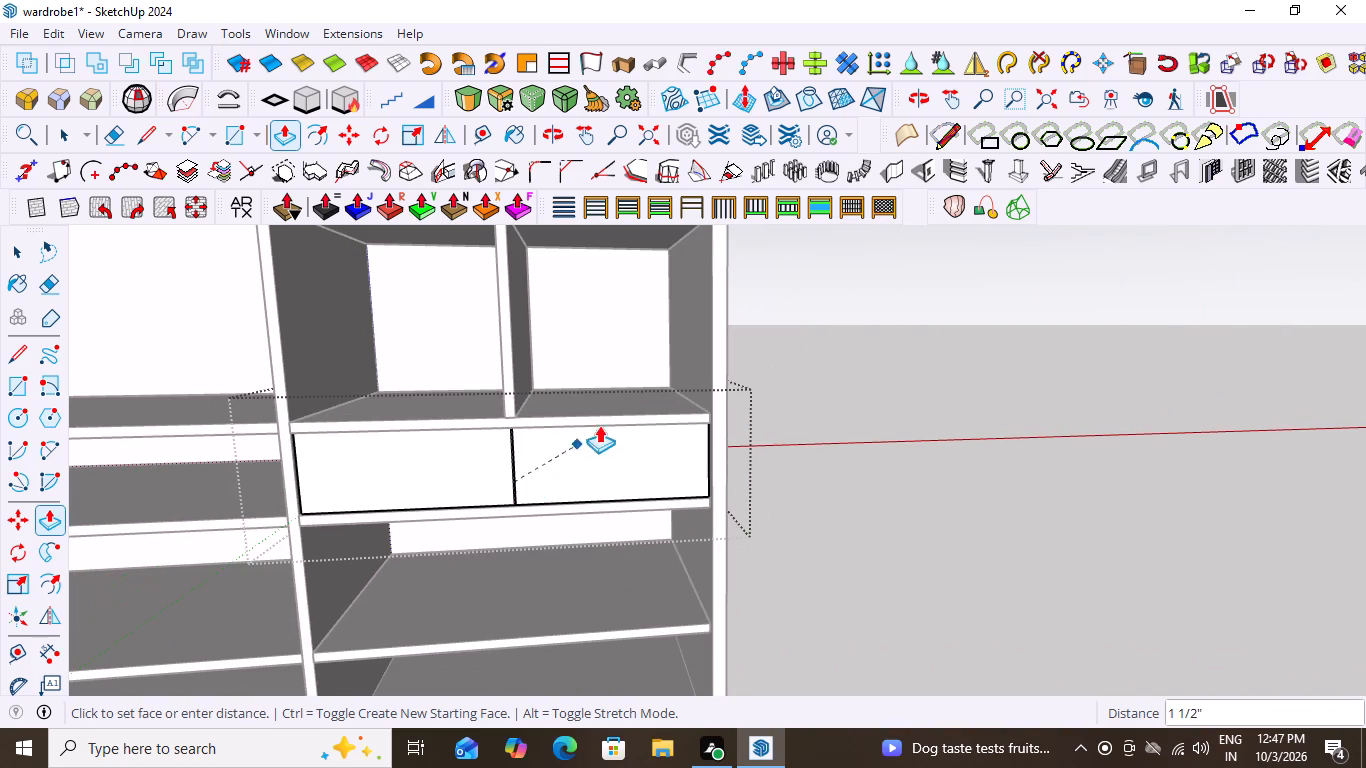
pyautogui.middleClick(422, 521)
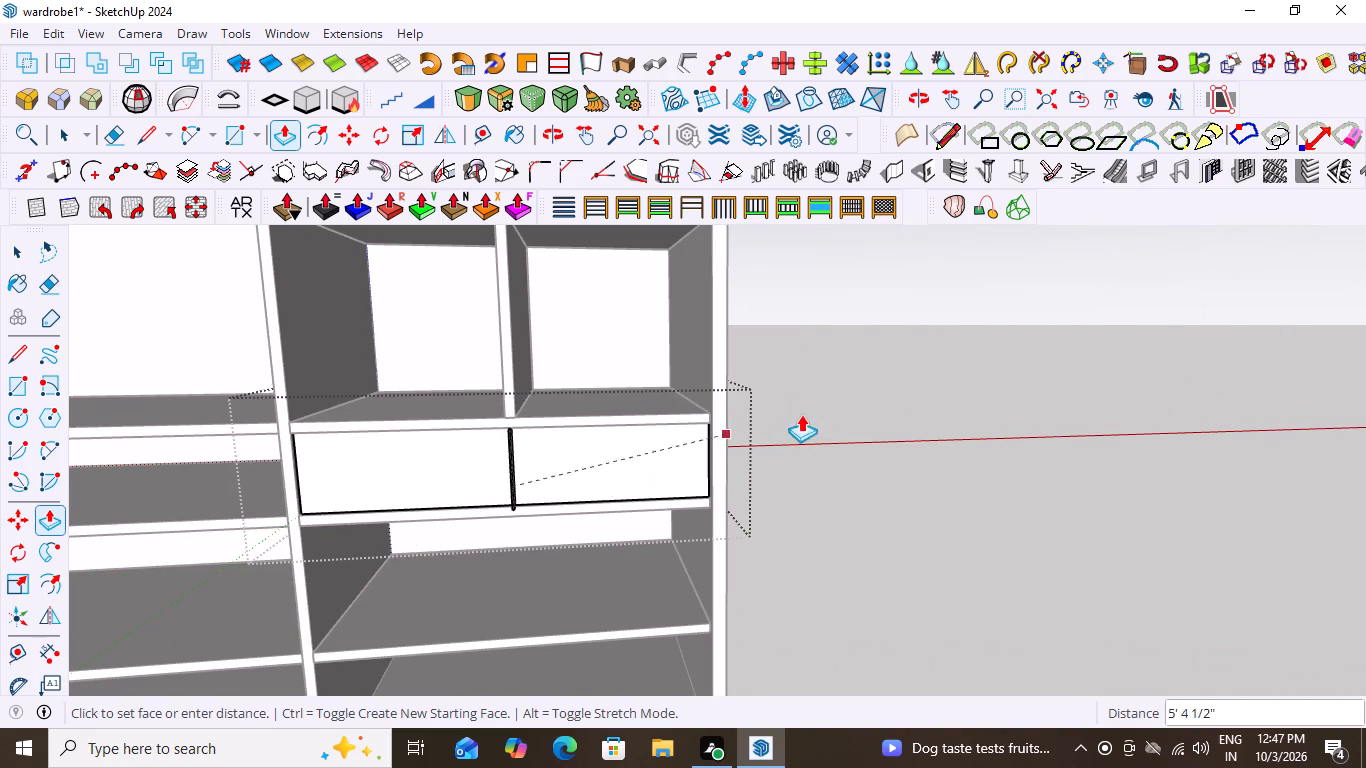
pyautogui.scroll(-3, 376, 492)
pyautogui.moveTo(849, 404); pyautogui.dragTo(378, 507, button='middle')
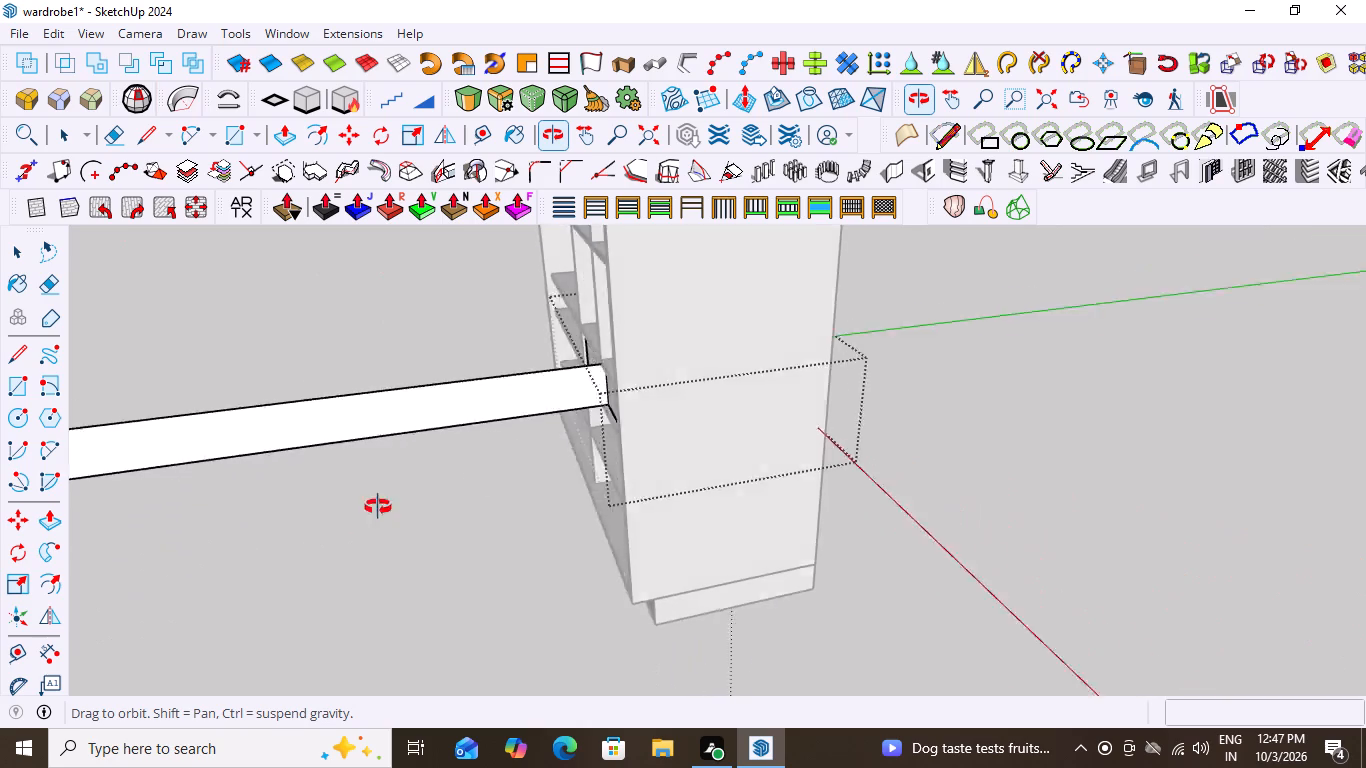
pyautogui.moveTo(378, 507); pyautogui.dragTo(126, 468, button='middle')
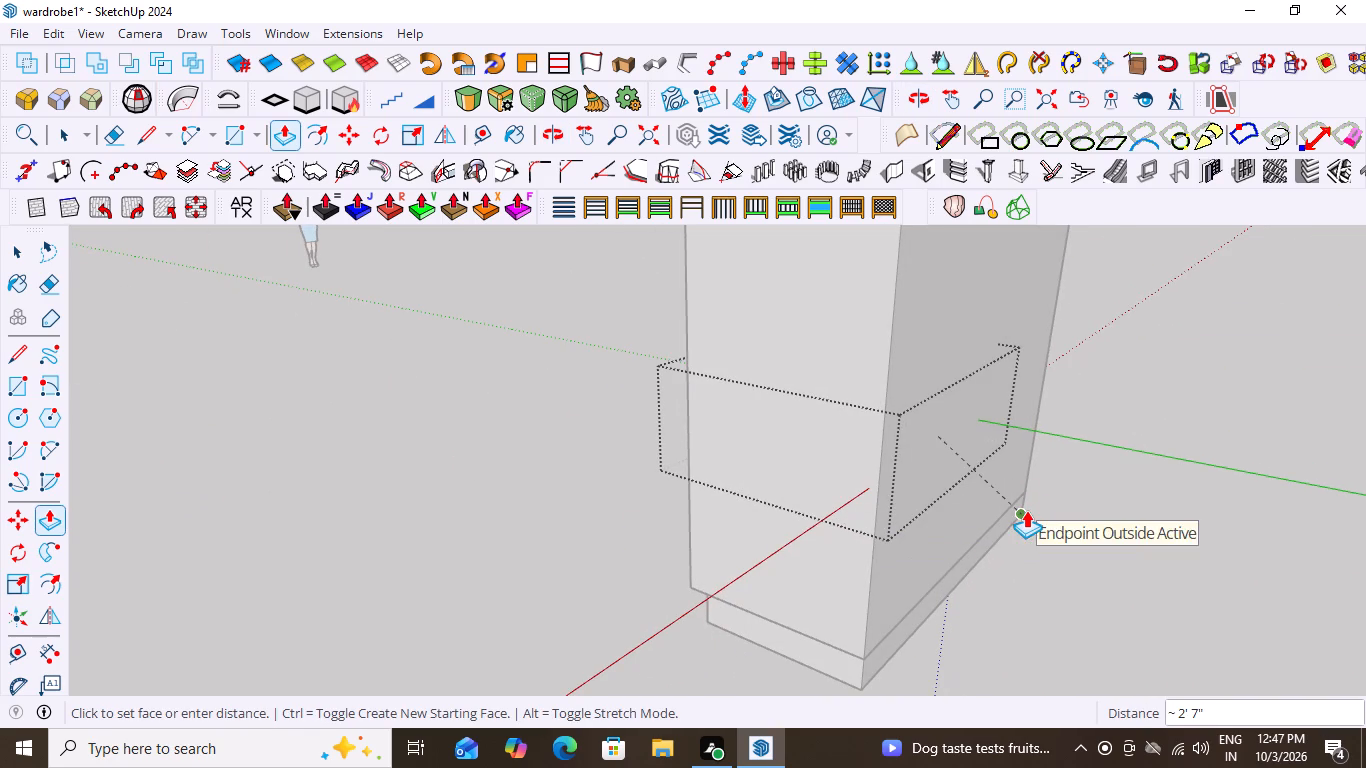
pyautogui.click(1026, 510)
pyautogui.press('space')
pyautogui.click(1093, 525)
# Examine the deepened groove between the two halves of the recessed block, from its front opening to its rear end.
pyautogui.moveTo(572, 515); pyautogui.dragTo(1231, 522, button='middle')
pyautogui.scroll(8, 662, 382)
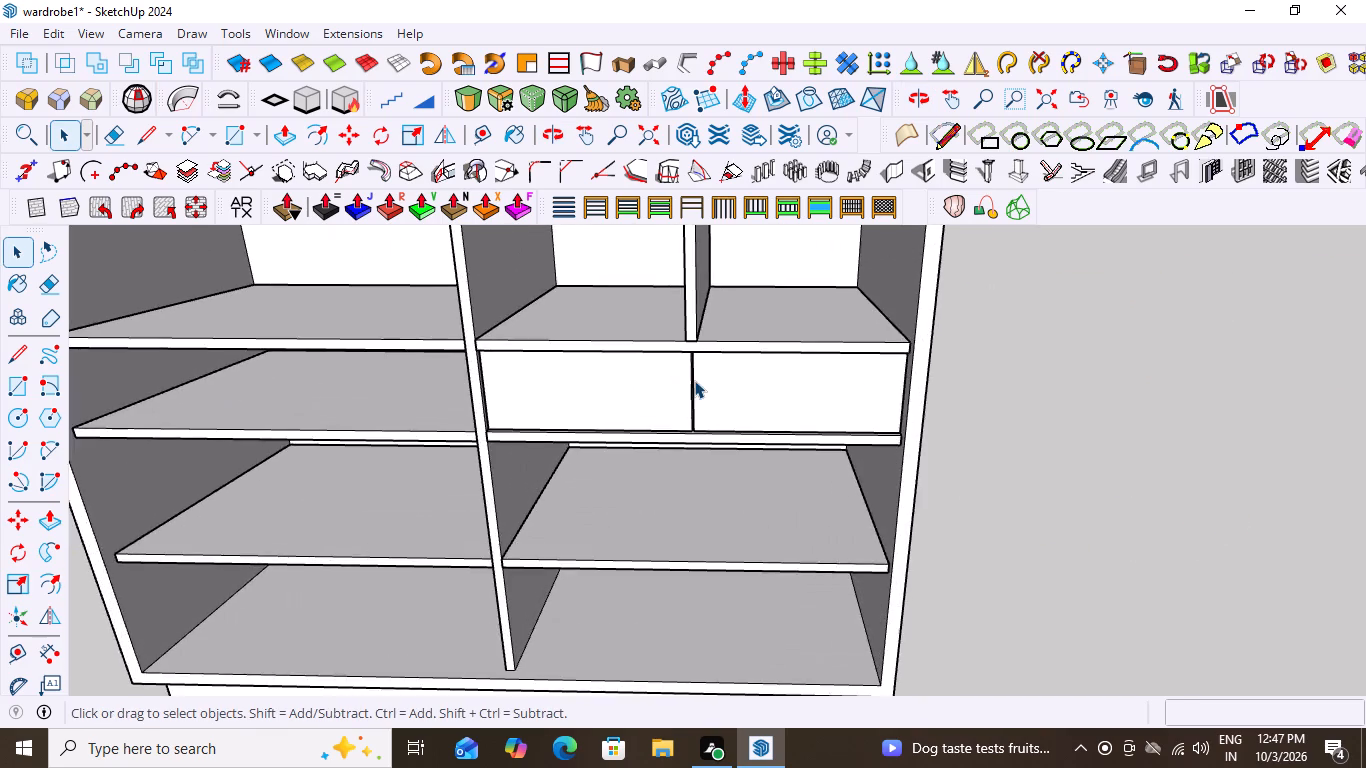
pyautogui.scroll(9, 694, 380)
pyautogui.scroll(12, 670, 431)
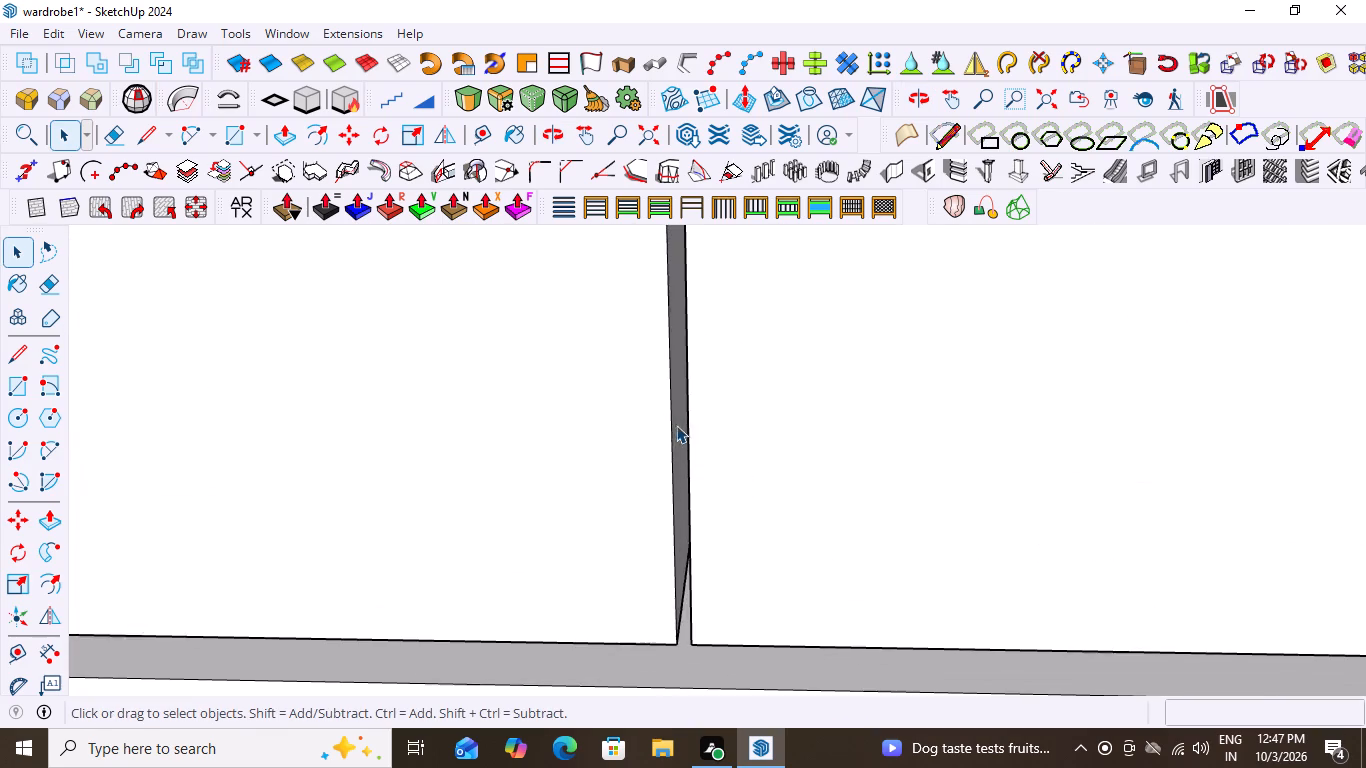
pyautogui.moveTo(685, 425); pyautogui.dragTo(705, 398, button='middle')
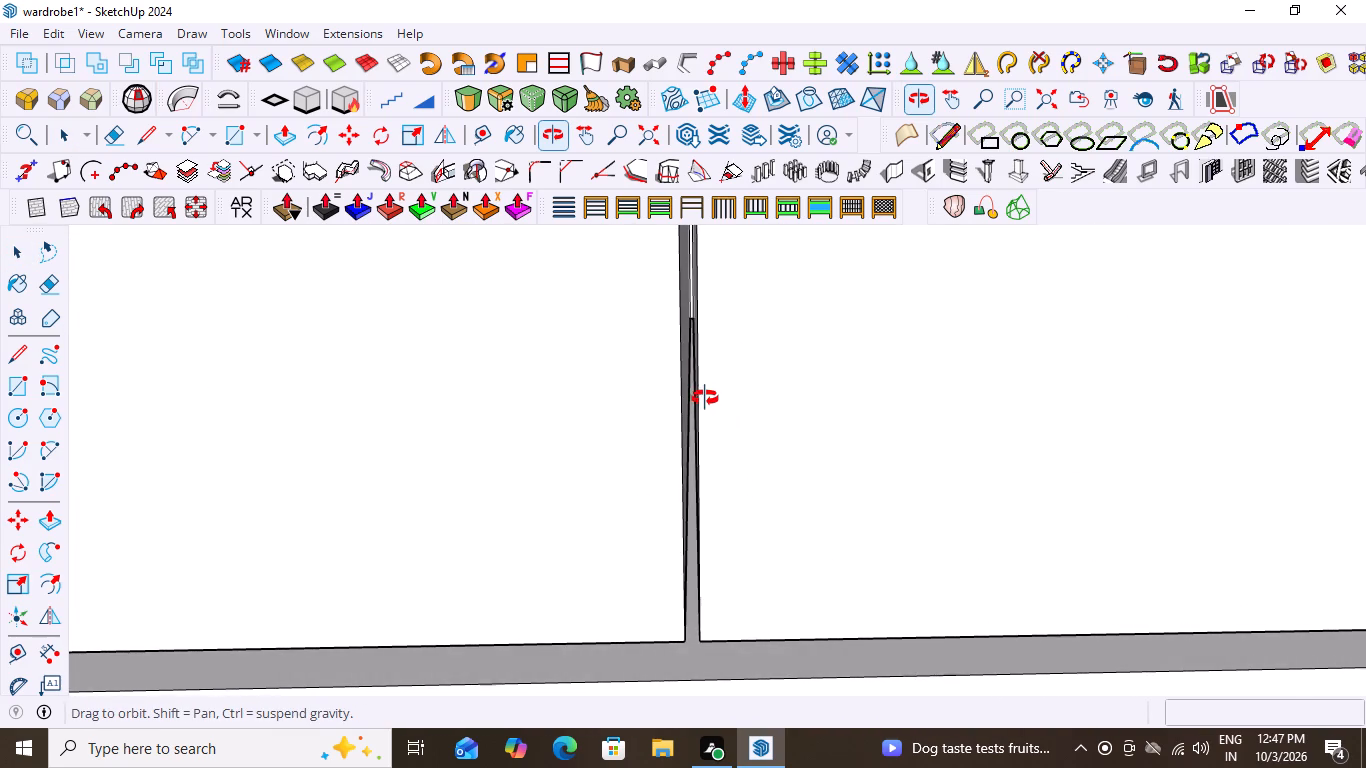
pyautogui.moveTo(705, 398); pyautogui.dragTo(706, 403, button='middle')
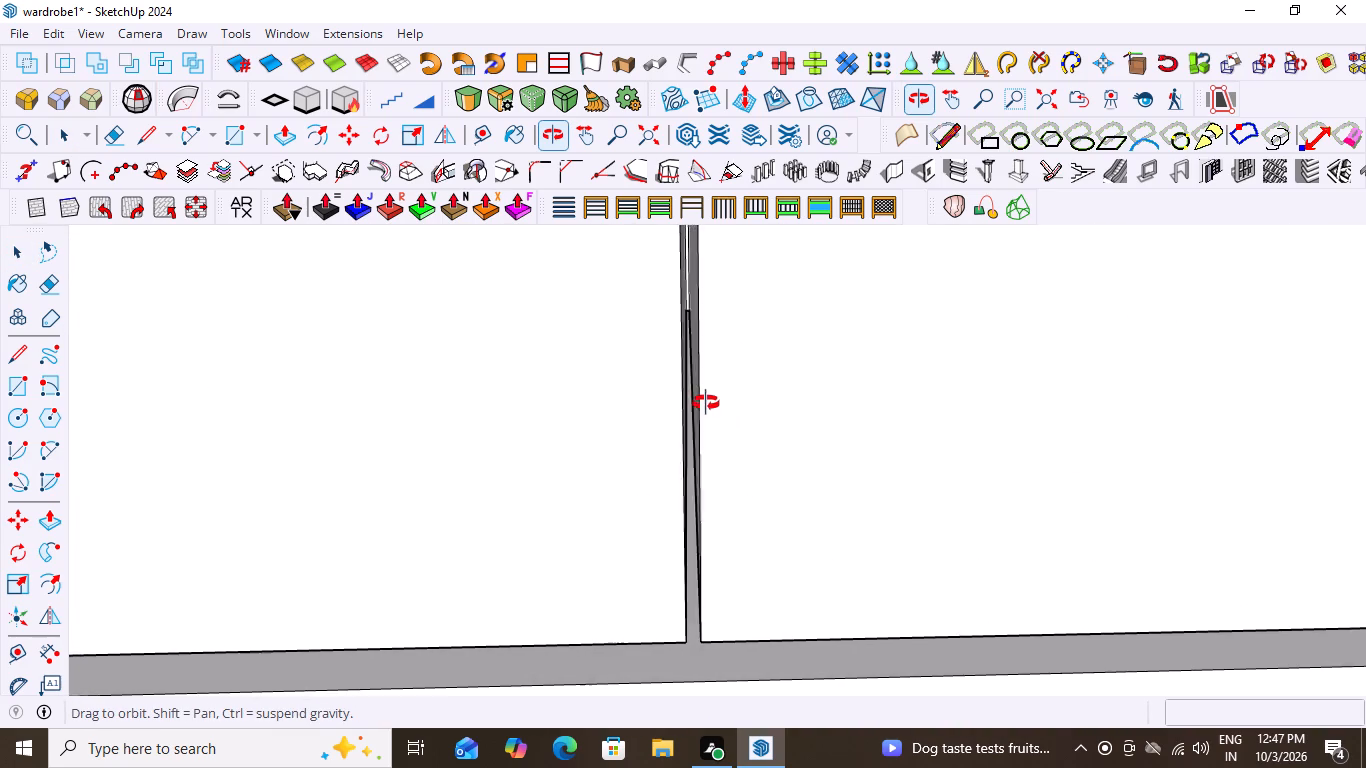
pyautogui.moveTo(706, 403); pyautogui.dragTo(707, 378, button='middle')
pyautogui.scroll(-19, 707, 378)
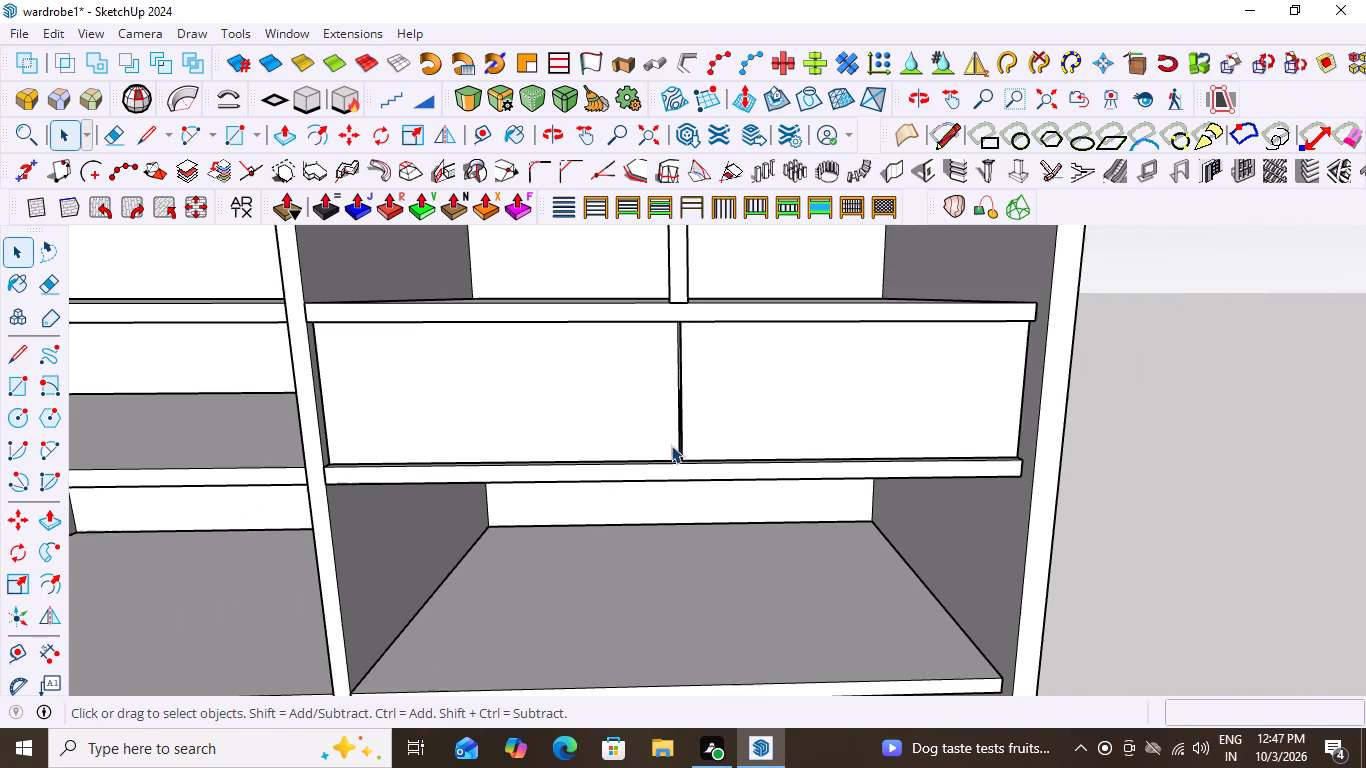
pyautogui.moveTo(799, 433); pyautogui.dragTo(752, 477, button='middle')
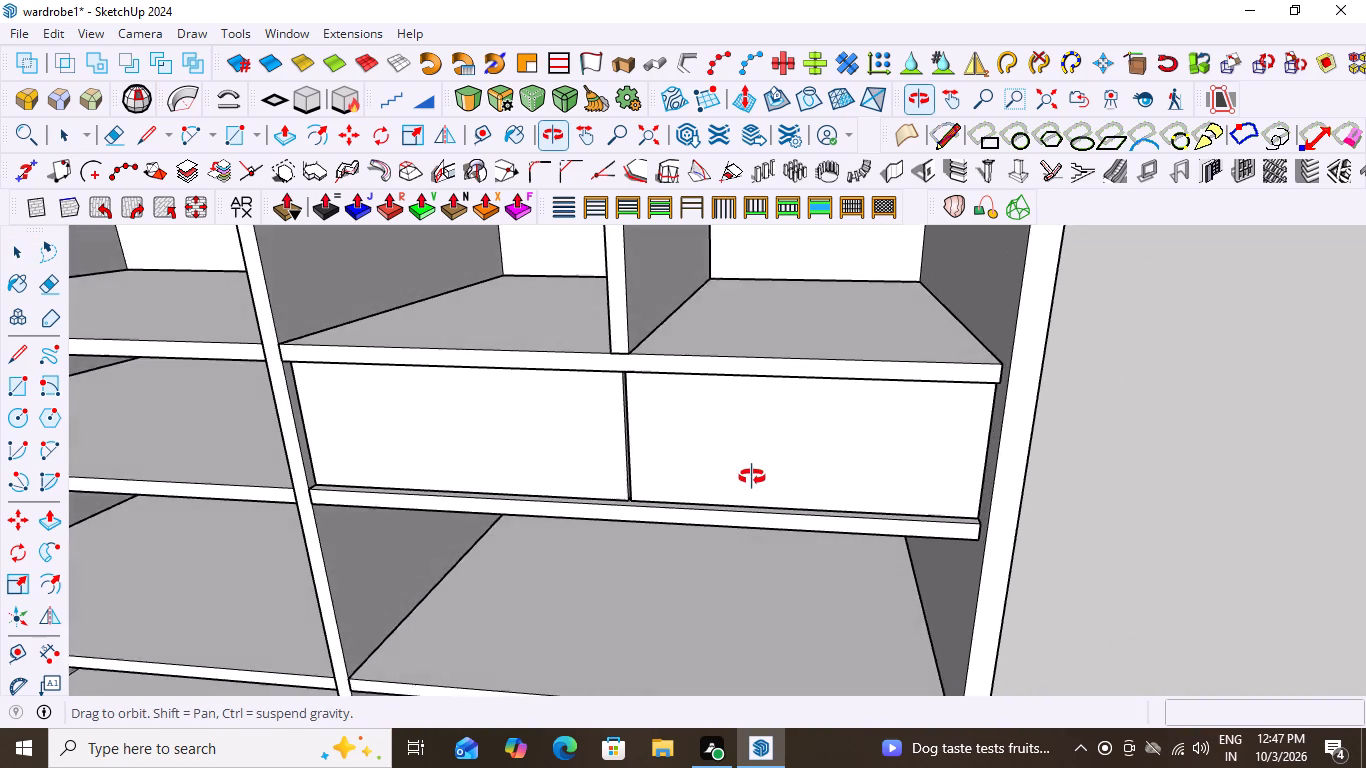
pyautogui.moveTo(752, 477); pyautogui.dragTo(764, 476, button='middle')
# Undo the groove pushes until the 4 mm strip lies flat on the recessed block's front.
pyautogui.hotkey('ctrl', 'z')
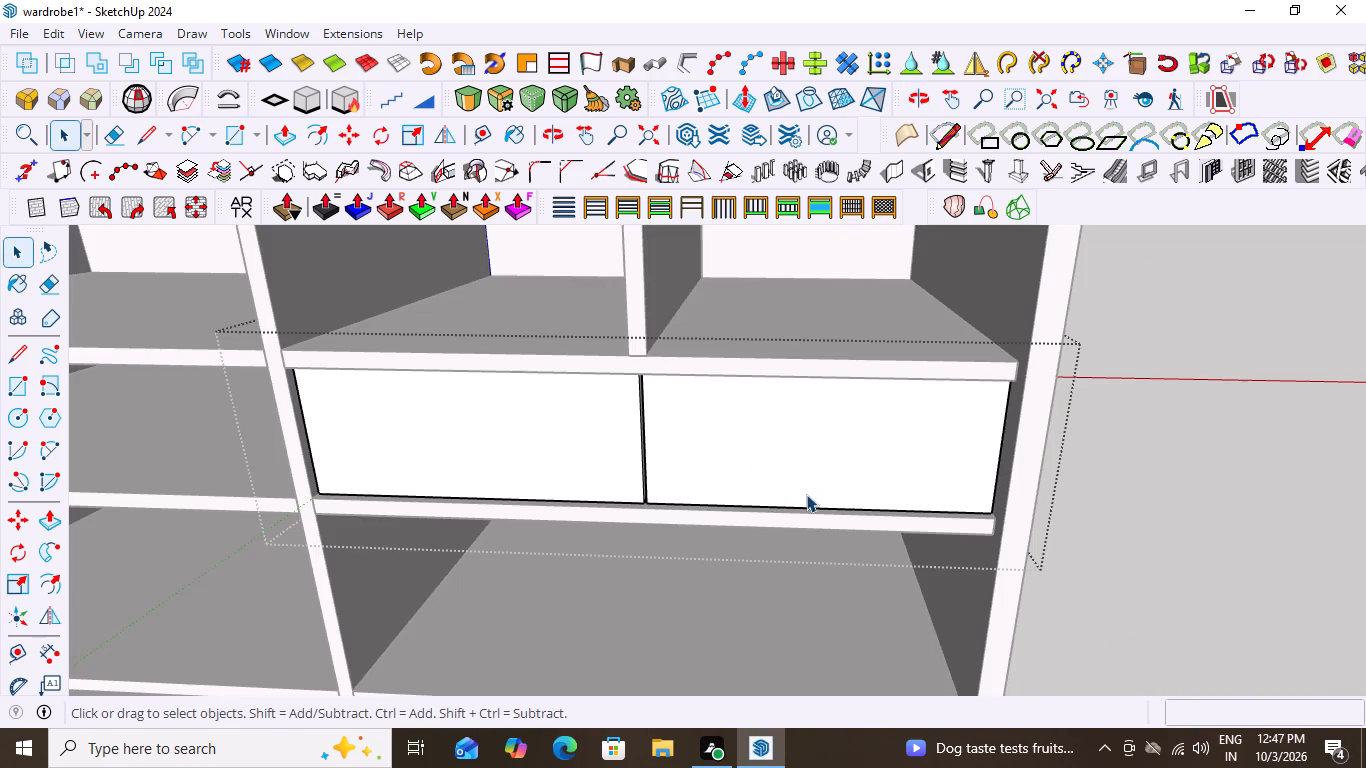
pyautogui.hotkey('ctrl', 'z')
pyautogui.hotkey('ctrl', 'z')
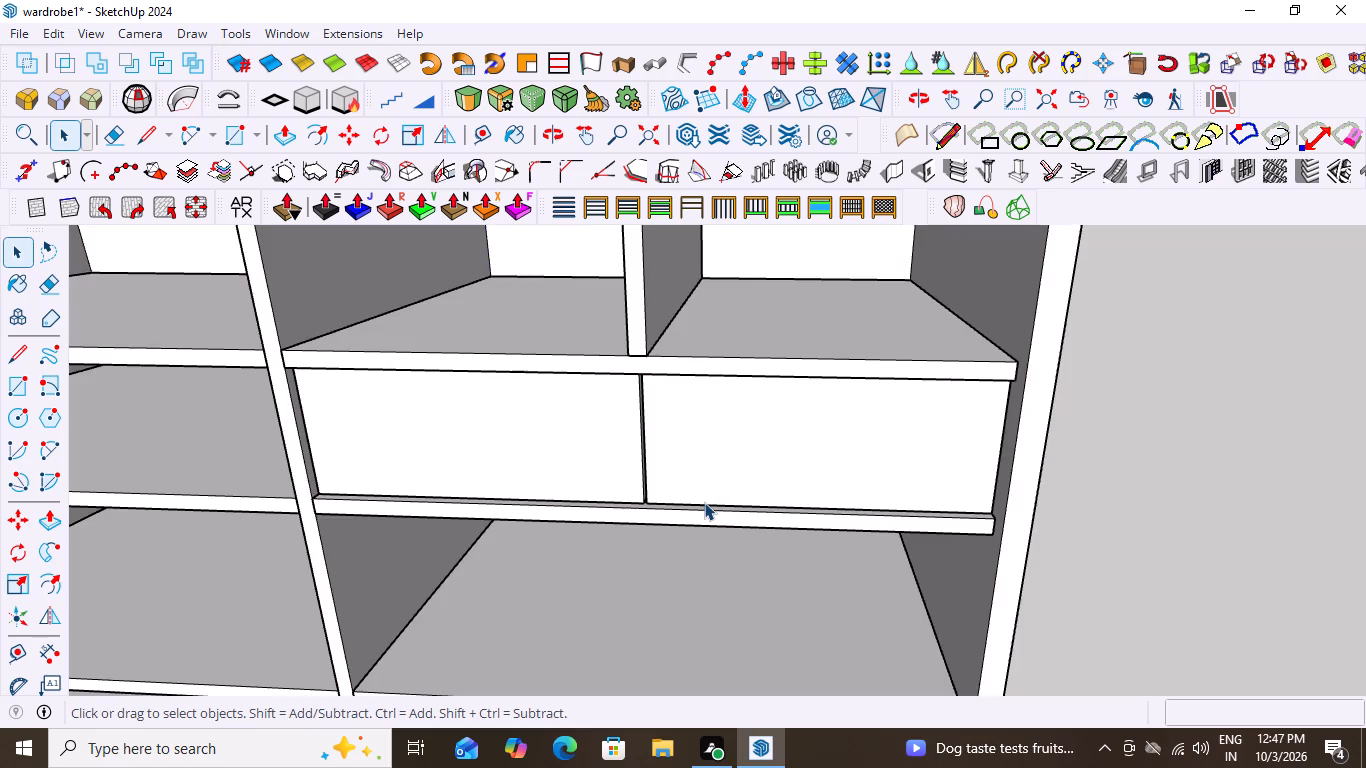
pyautogui.hotkey('ctrl', 'z')
pyautogui.hotkey('ctrl', 'z')
pyautogui.hotkey('ctrl', 'z')
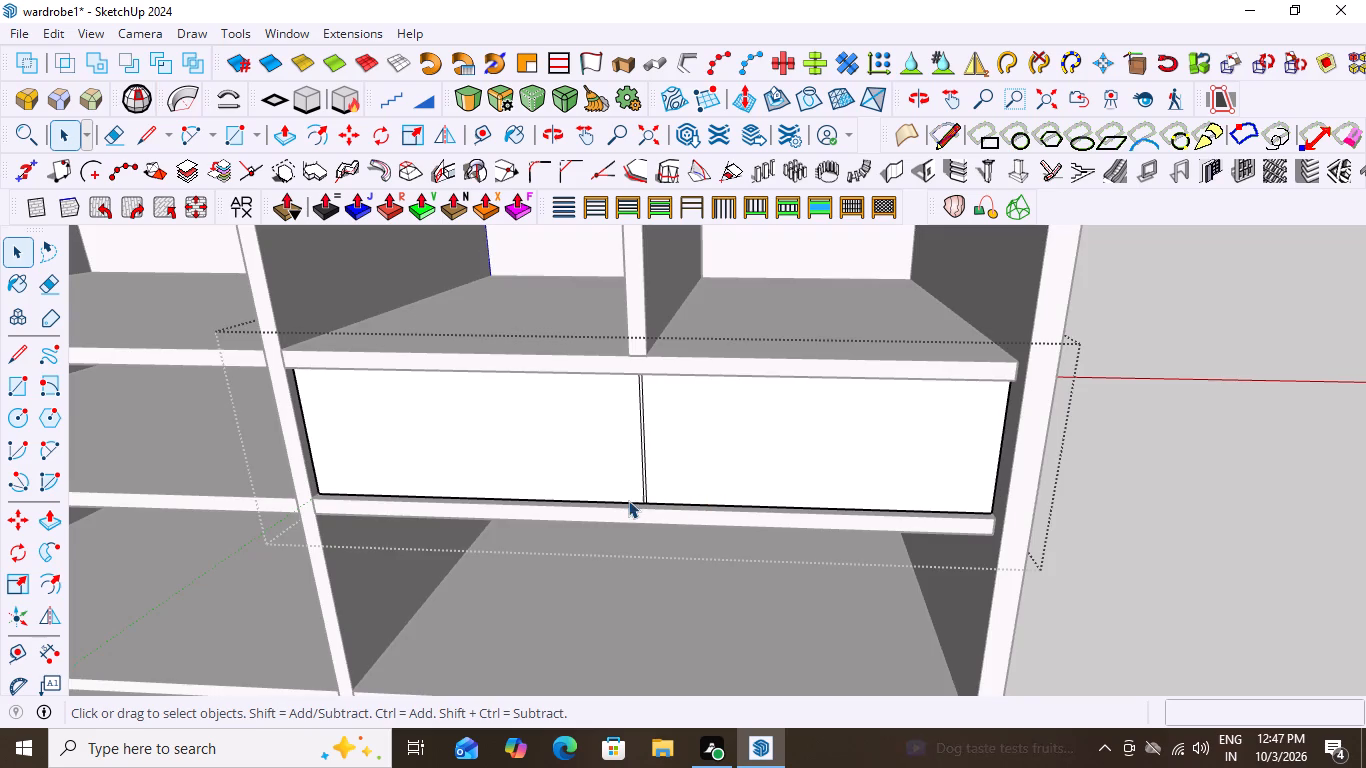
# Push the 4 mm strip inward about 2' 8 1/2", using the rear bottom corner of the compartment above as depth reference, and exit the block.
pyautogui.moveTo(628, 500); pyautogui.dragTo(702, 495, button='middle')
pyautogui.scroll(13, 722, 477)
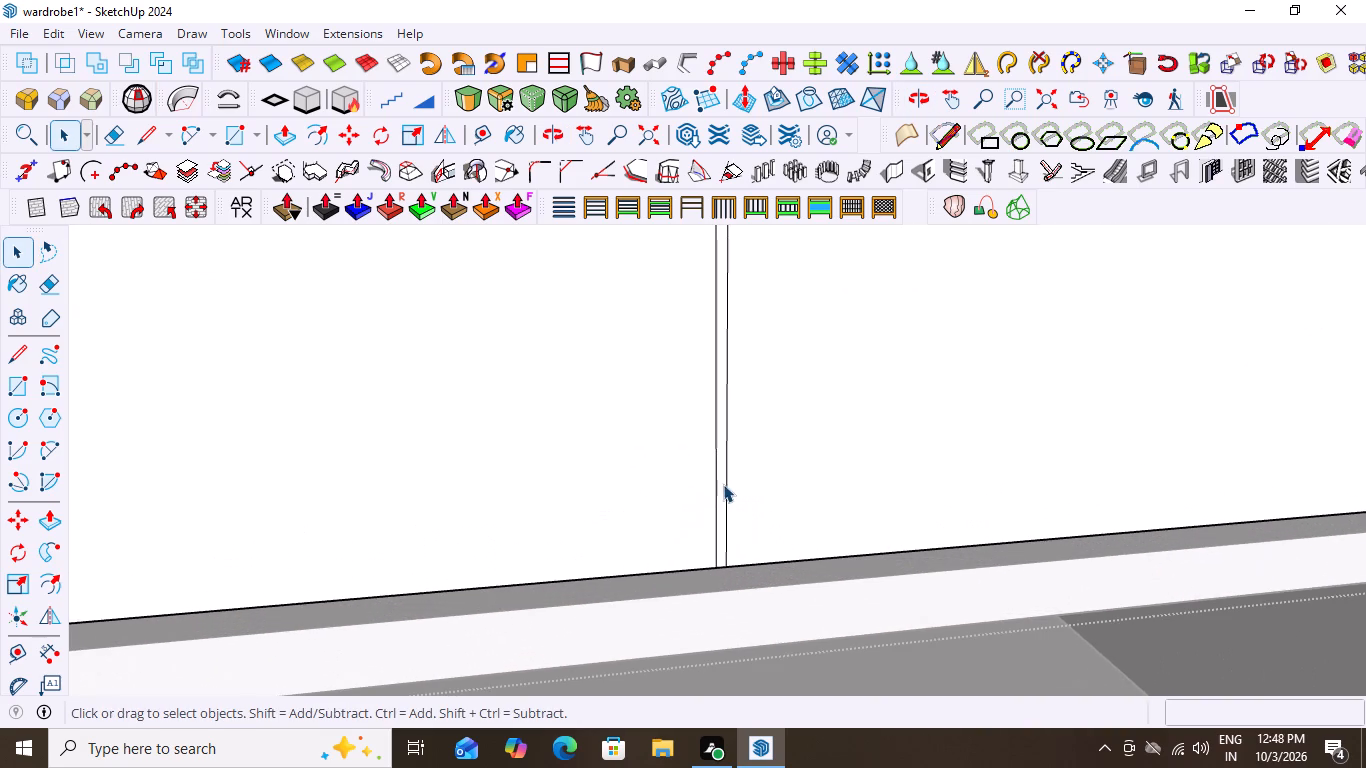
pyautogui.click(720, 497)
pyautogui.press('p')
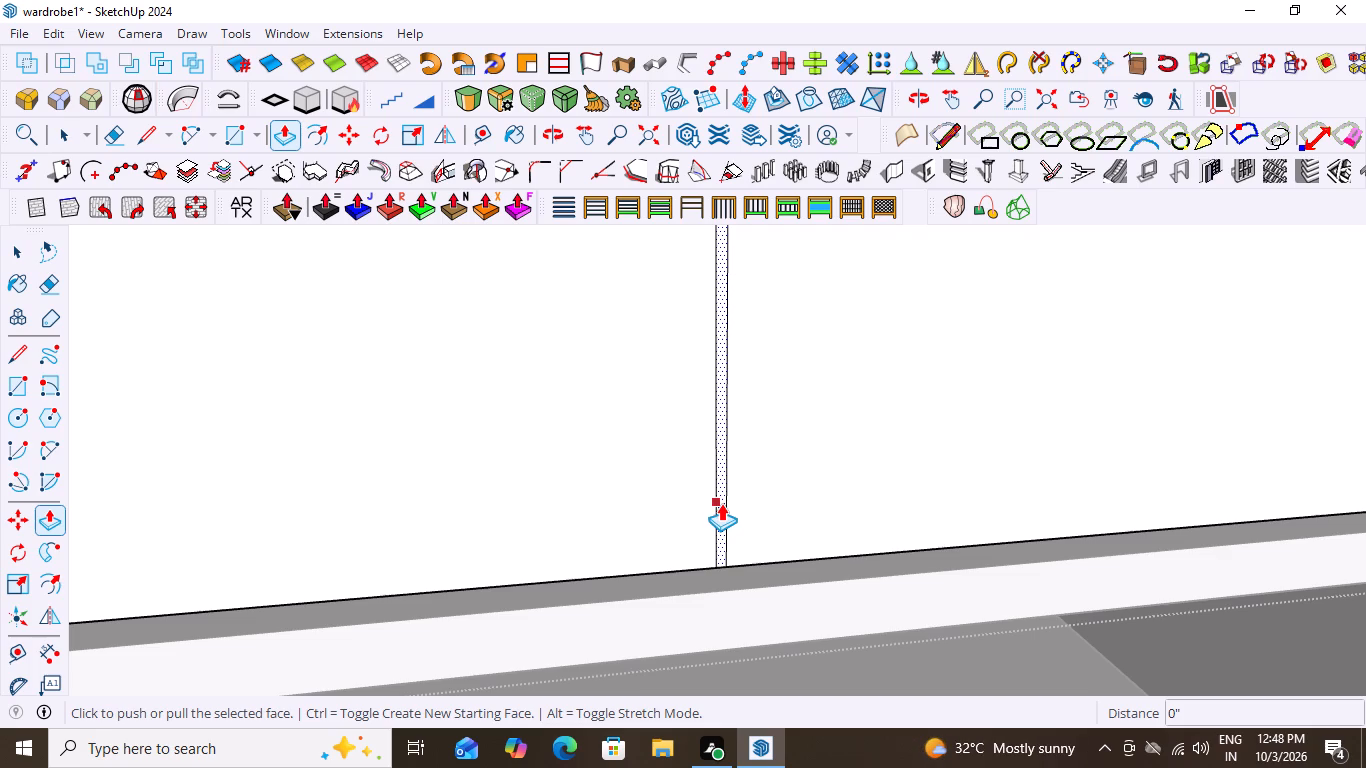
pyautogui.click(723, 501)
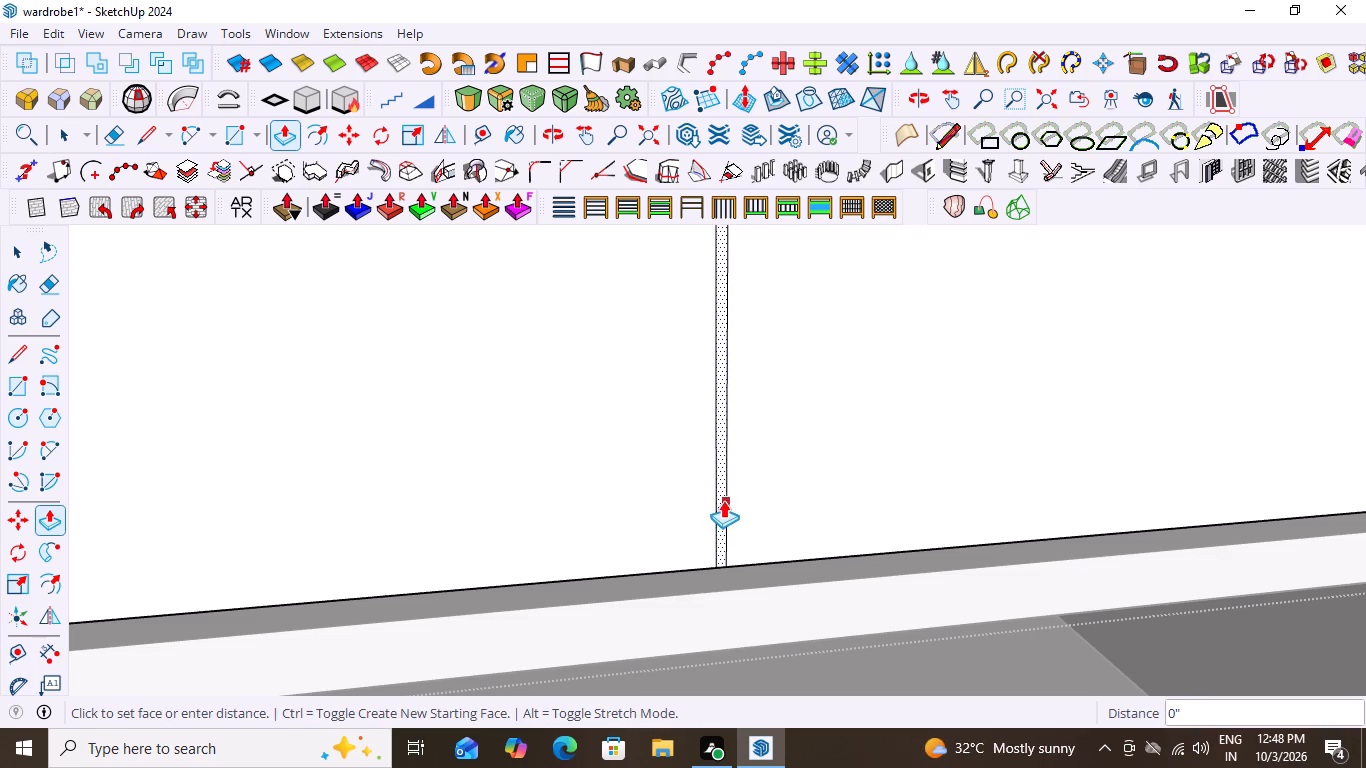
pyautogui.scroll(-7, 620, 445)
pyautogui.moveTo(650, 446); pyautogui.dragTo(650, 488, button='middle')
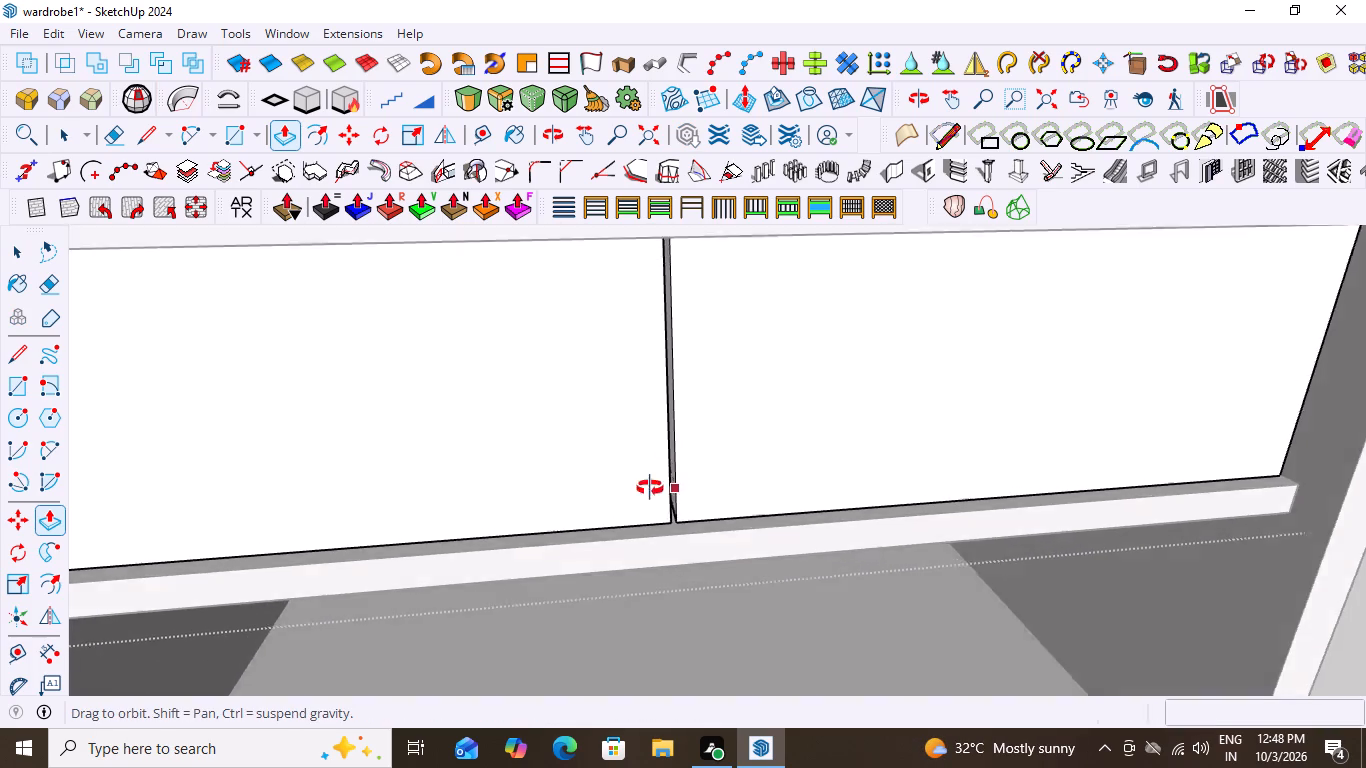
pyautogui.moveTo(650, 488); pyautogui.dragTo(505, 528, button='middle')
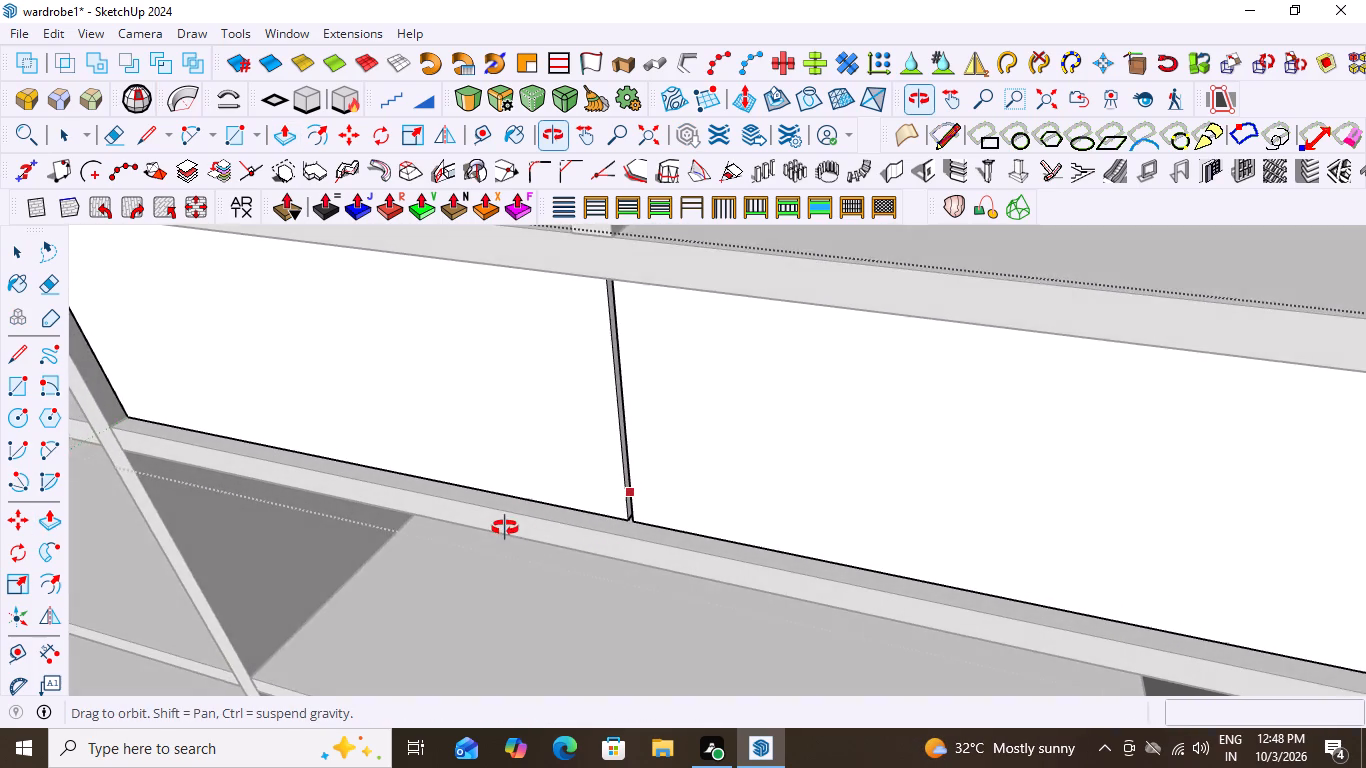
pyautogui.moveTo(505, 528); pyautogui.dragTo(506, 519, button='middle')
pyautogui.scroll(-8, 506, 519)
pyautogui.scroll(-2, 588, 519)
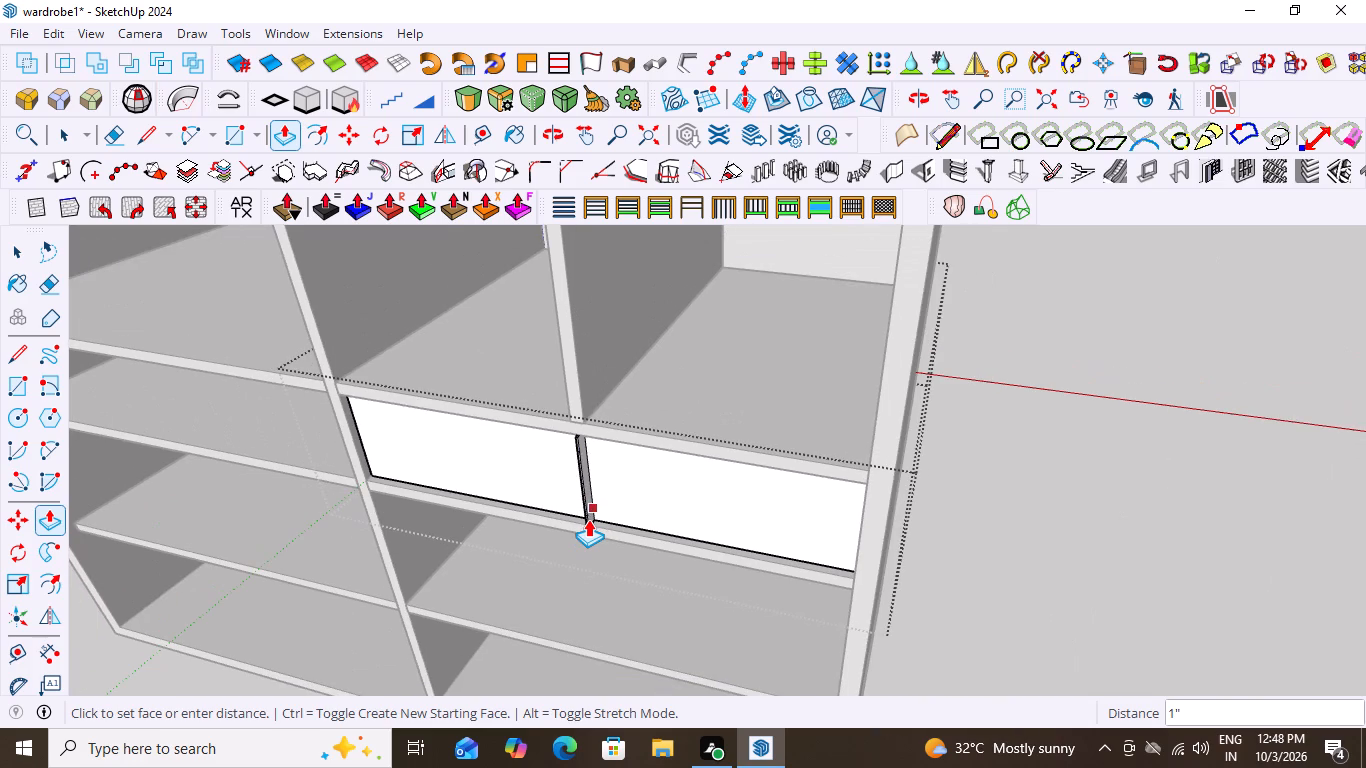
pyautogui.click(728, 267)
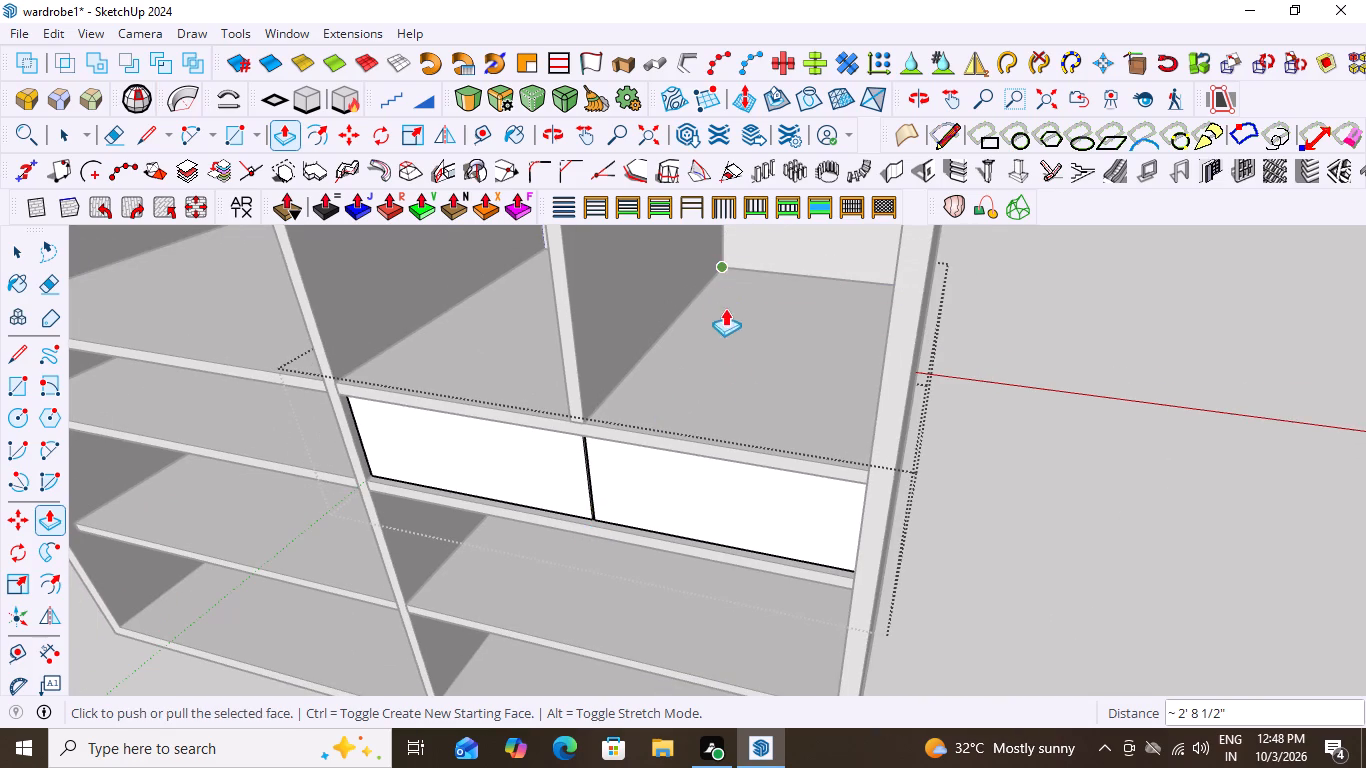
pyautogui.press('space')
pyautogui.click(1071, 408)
# Examine the inside, rear end and bottom edge of the groove between the two drawer-like halves.
pyautogui.moveTo(645, 524); pyautogui.dragTo(816, 444, button='middle')
pyautogui.scroll(1, 738, 407)
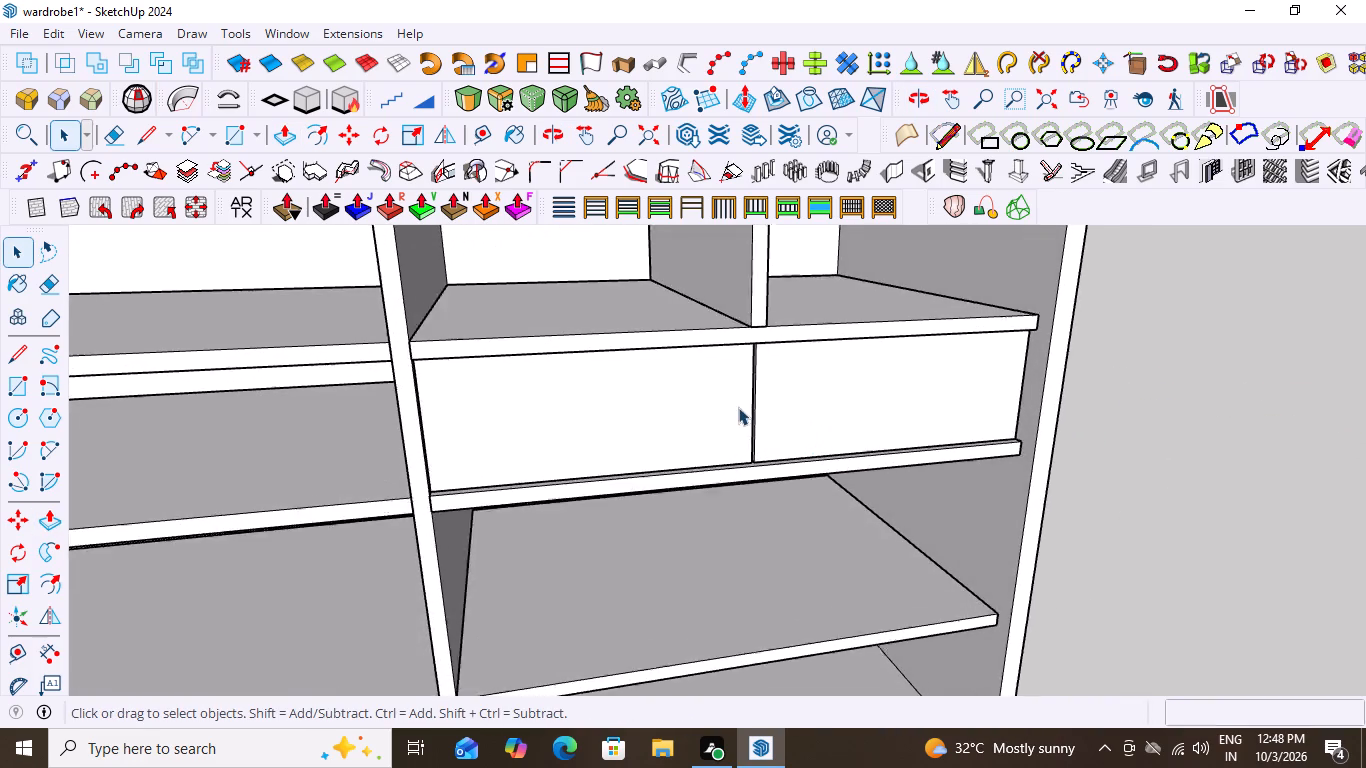
pyautogui.scroll(14, 738, 407)
pyautogui.moveTo(741, 418); pyautogui.dragTo(632, 384, button='middle')
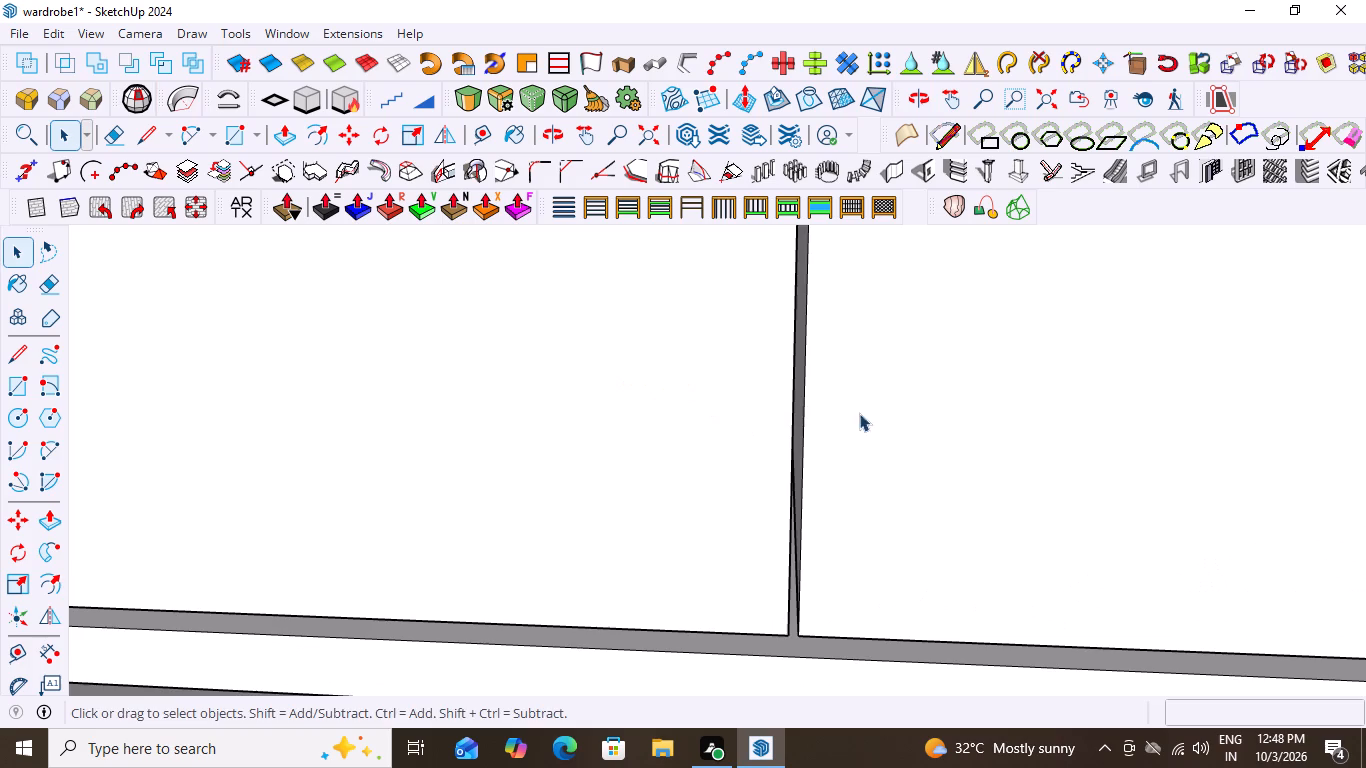
pyautogui.moveTo(852, 415); pyautogui.dragTo(847, 399, button='middle')
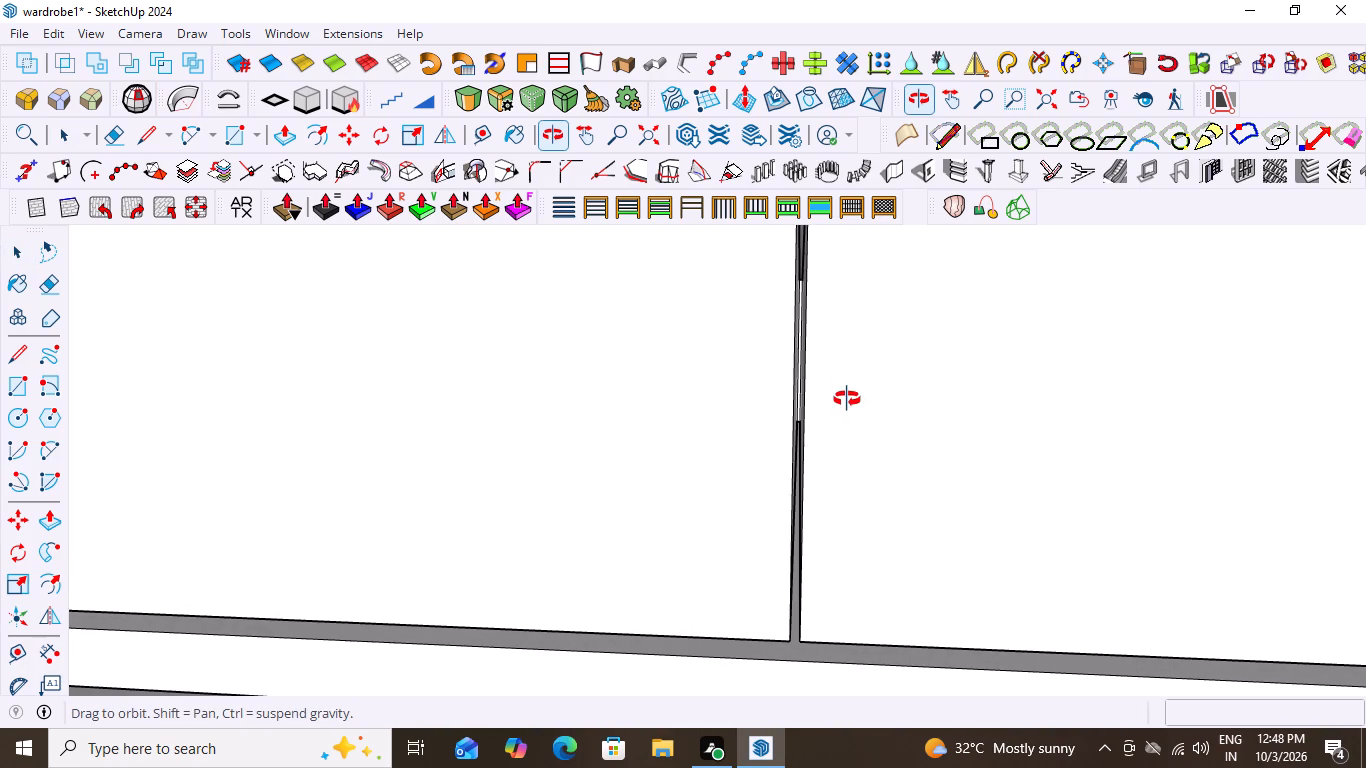
pyautogui.moveTo(847, 399); pyautogui.dragTo(848, 398, button='middle')
pyautogui.scroll(8, 798, 419)
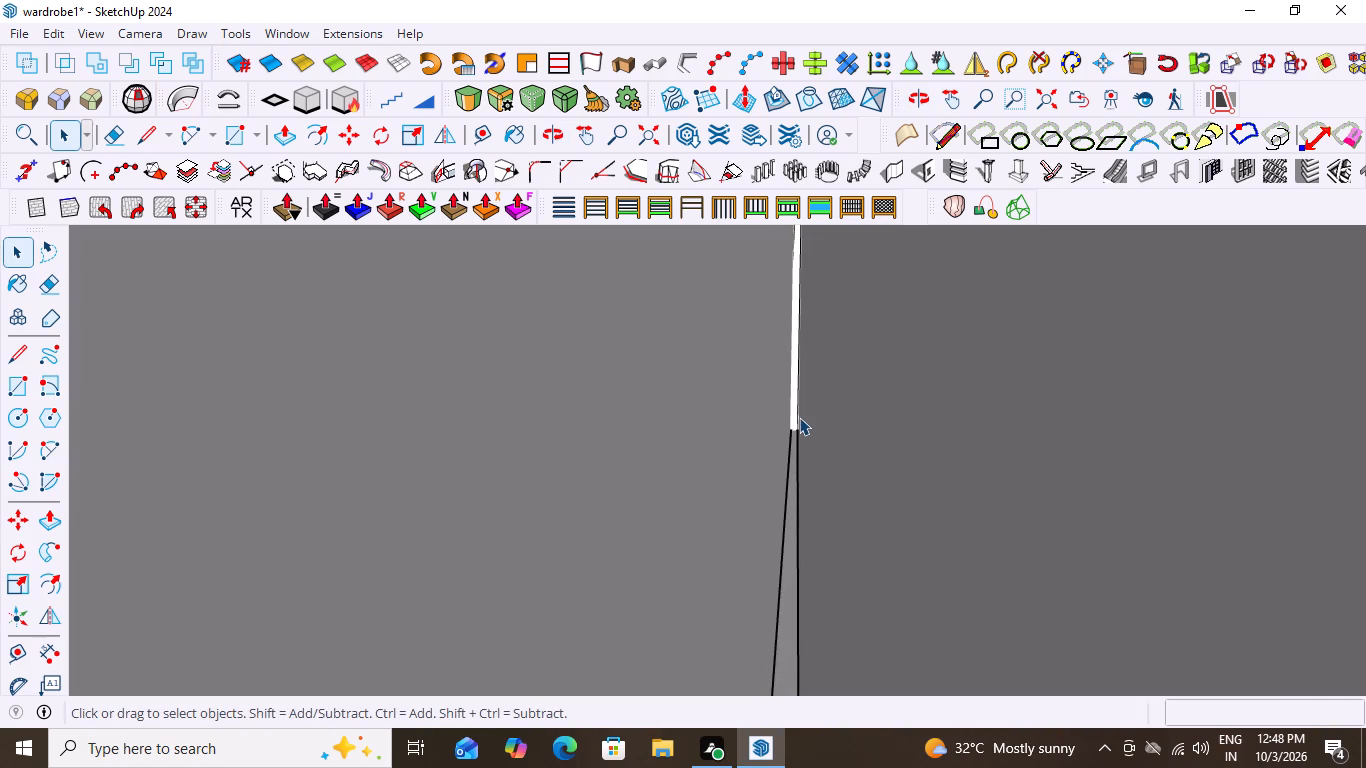
pyautogui.scroll(15, 799, 407)
pyautogui.scroll(-4, 798, 413)
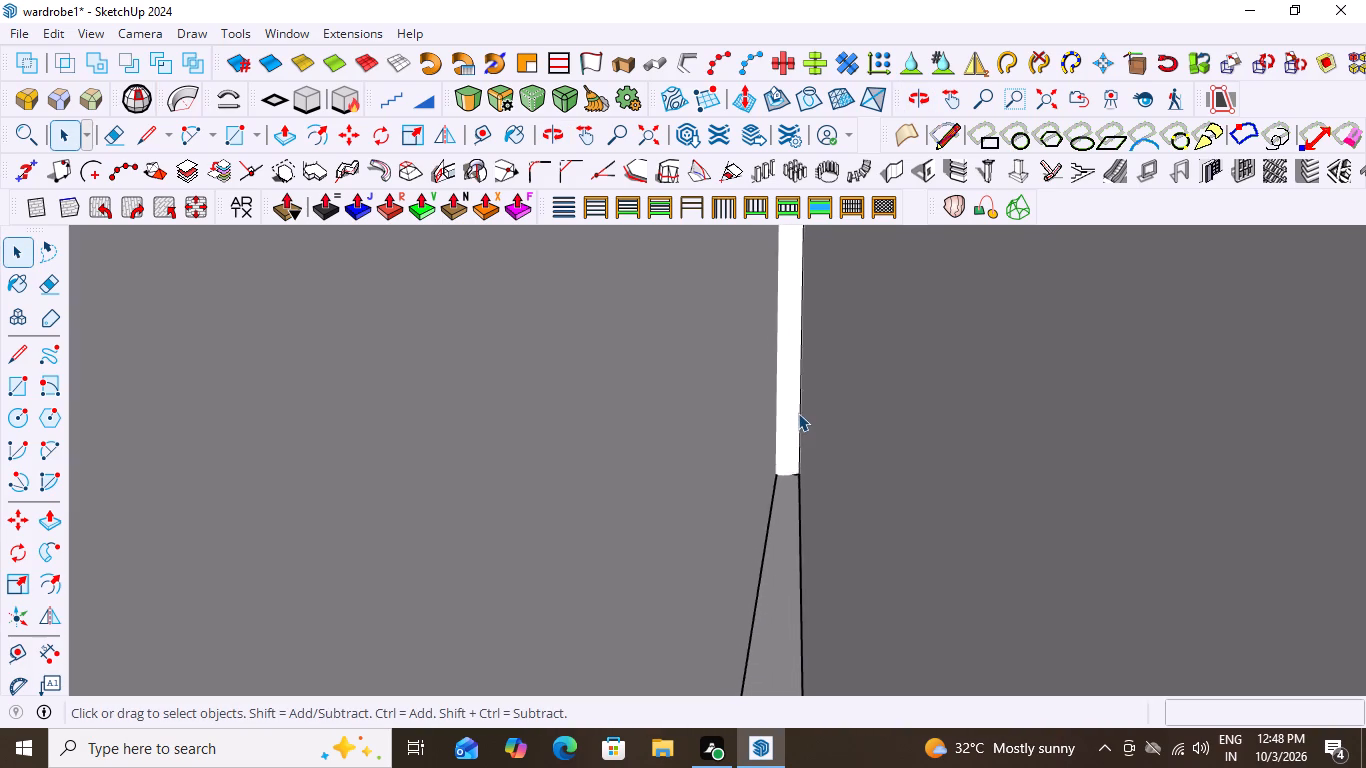
pyautogui.scroll(-19, 798, 413)
pyautogui.scroll(-6, 787, 441)
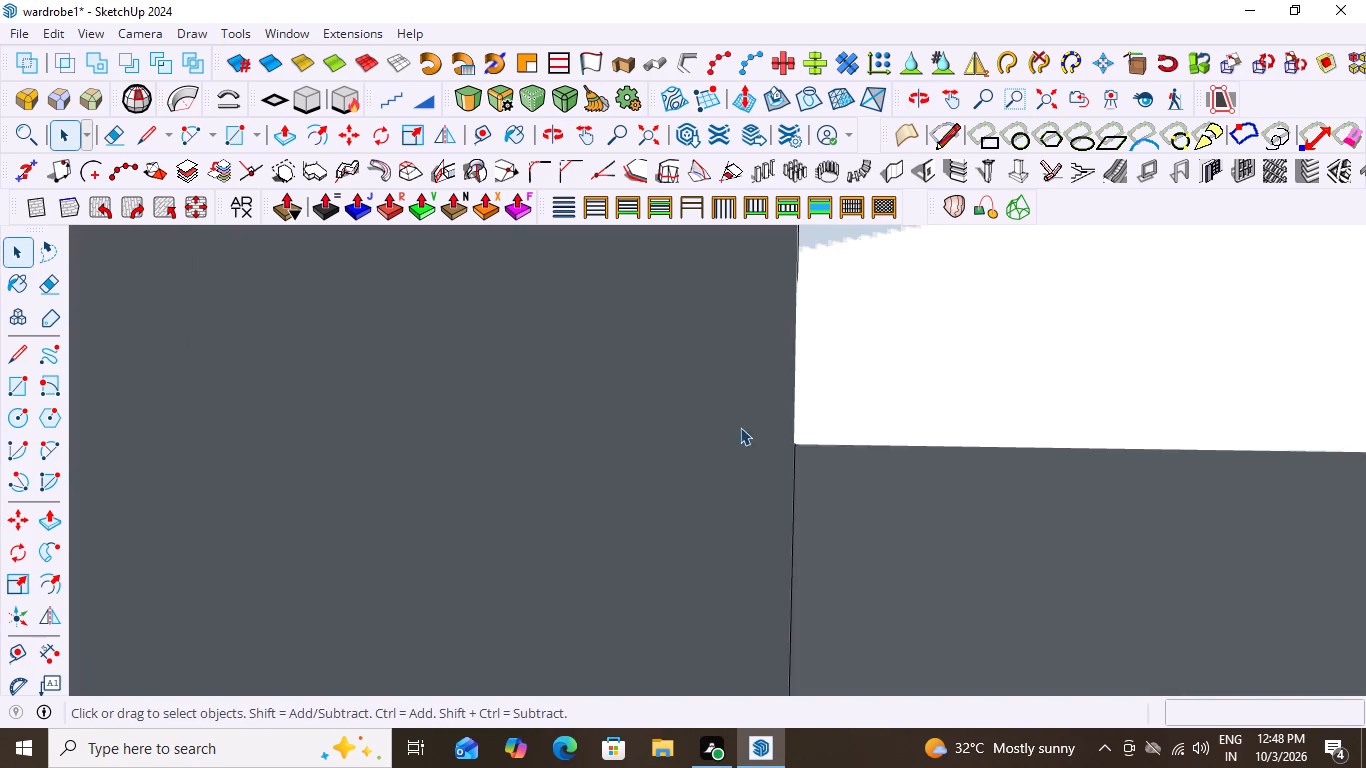
pyautogui.scroll(-20, 740, 427)
pyautogui.scroll(-11, 740, 427)
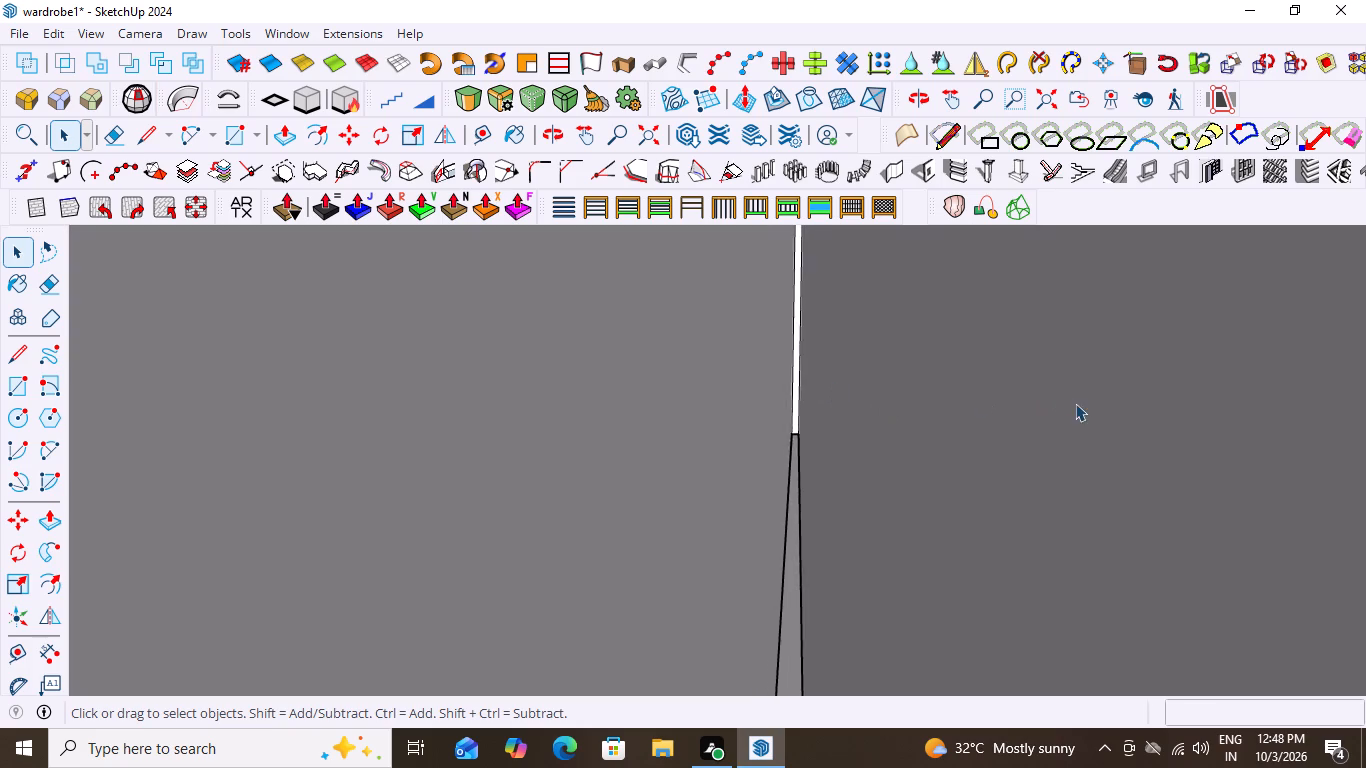
pyautogui.scroll(-20, 1075, 403)
pyautogui.scroll(-11, 1075, 403)
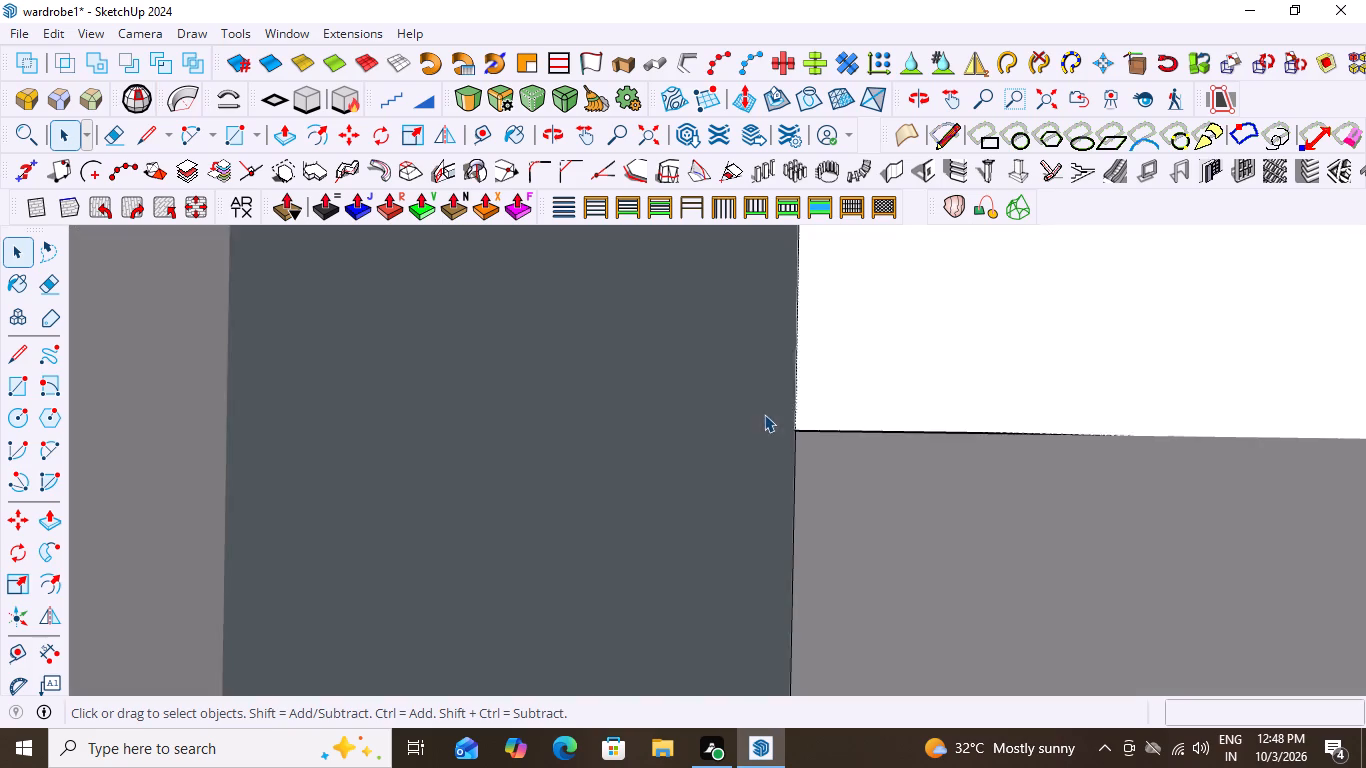
pyautogui.scroll(-17, 764, 414)
pyautogui.scroll(-7, 773, 414)
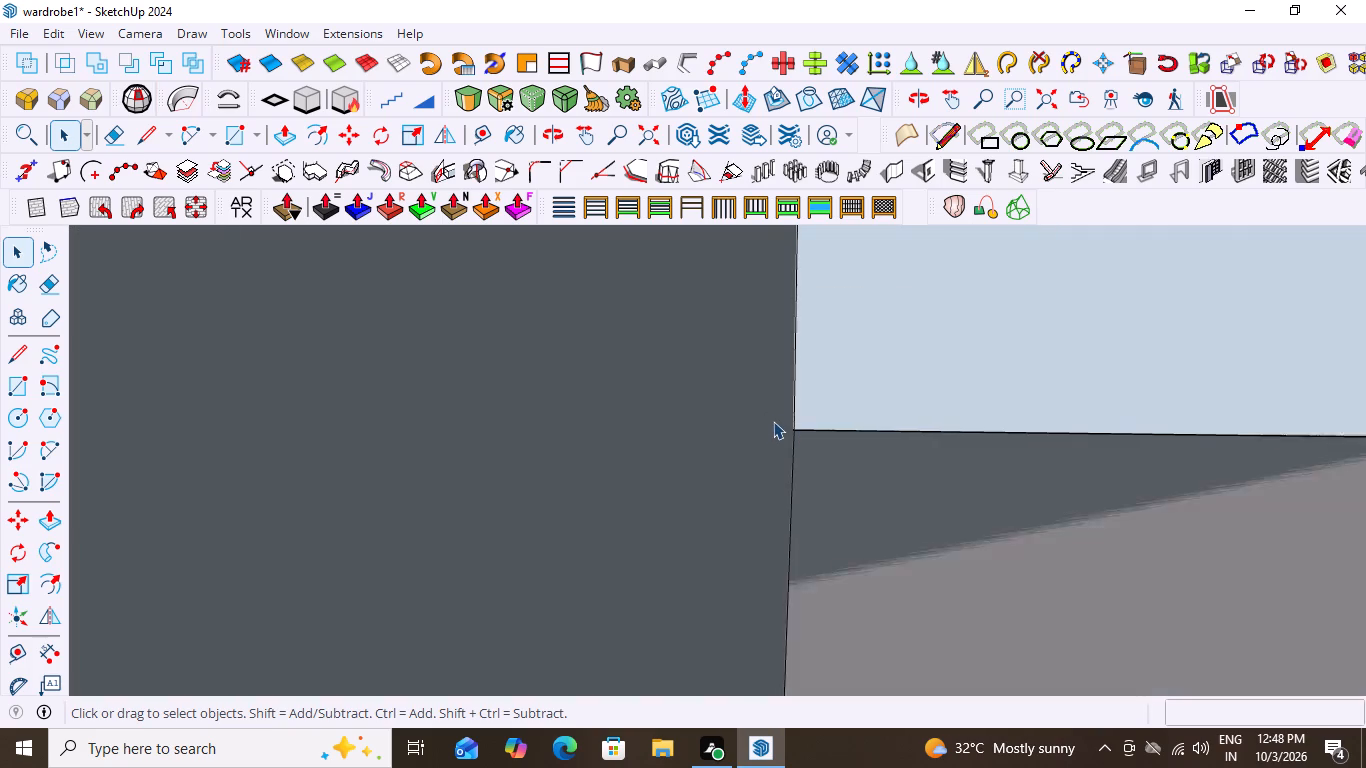
pyautogui.scroll(-16, 773, 421)
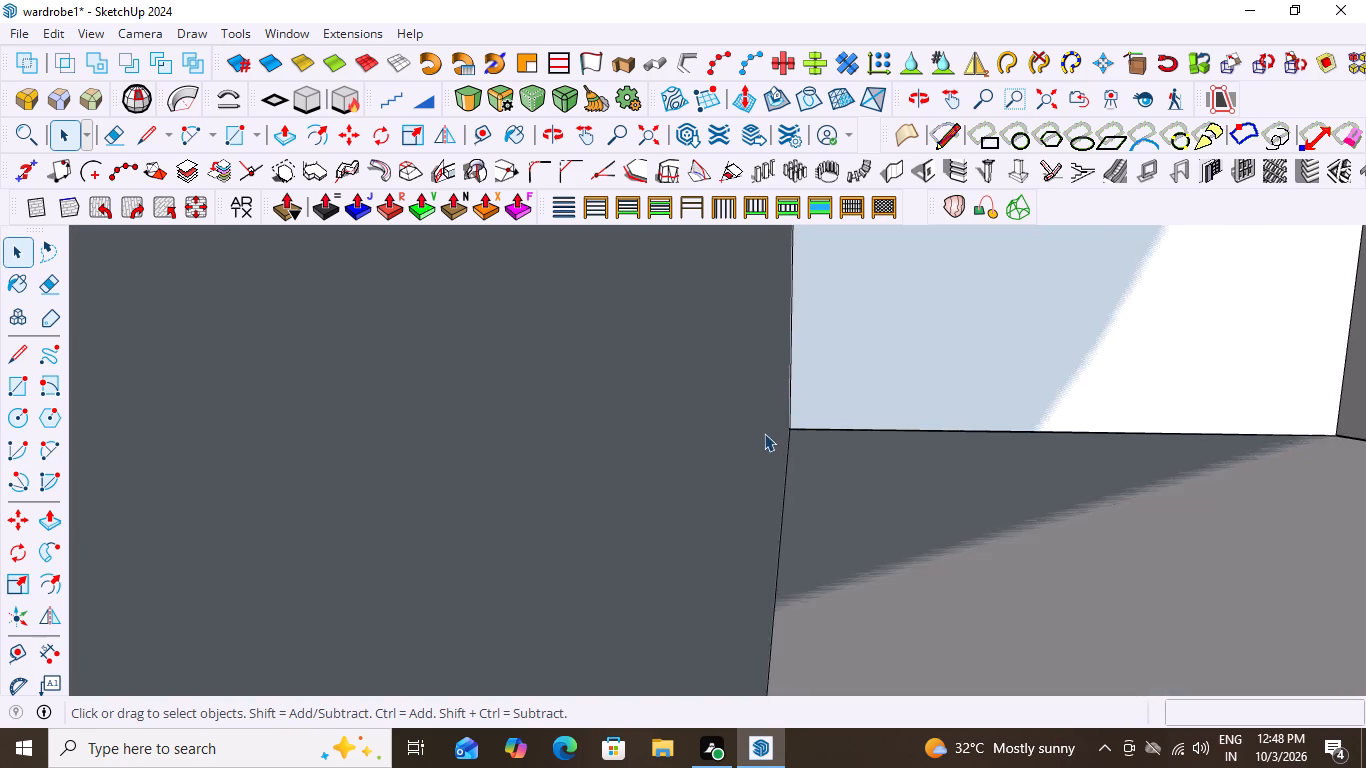
pyautogui.scroll(-11, 764, 433)
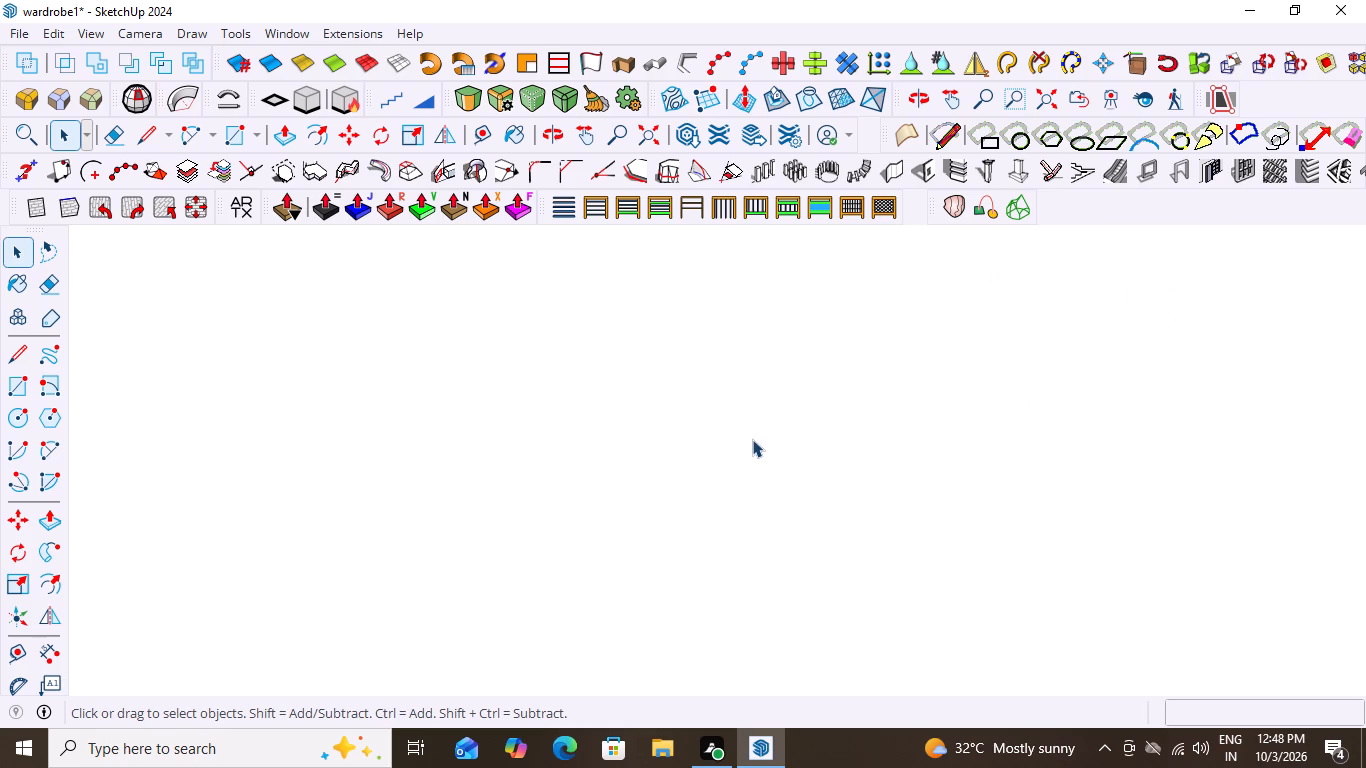
pyautogui.scroll(-20, 752, 439)
pyautogui.scroll(-14, 752, 439)
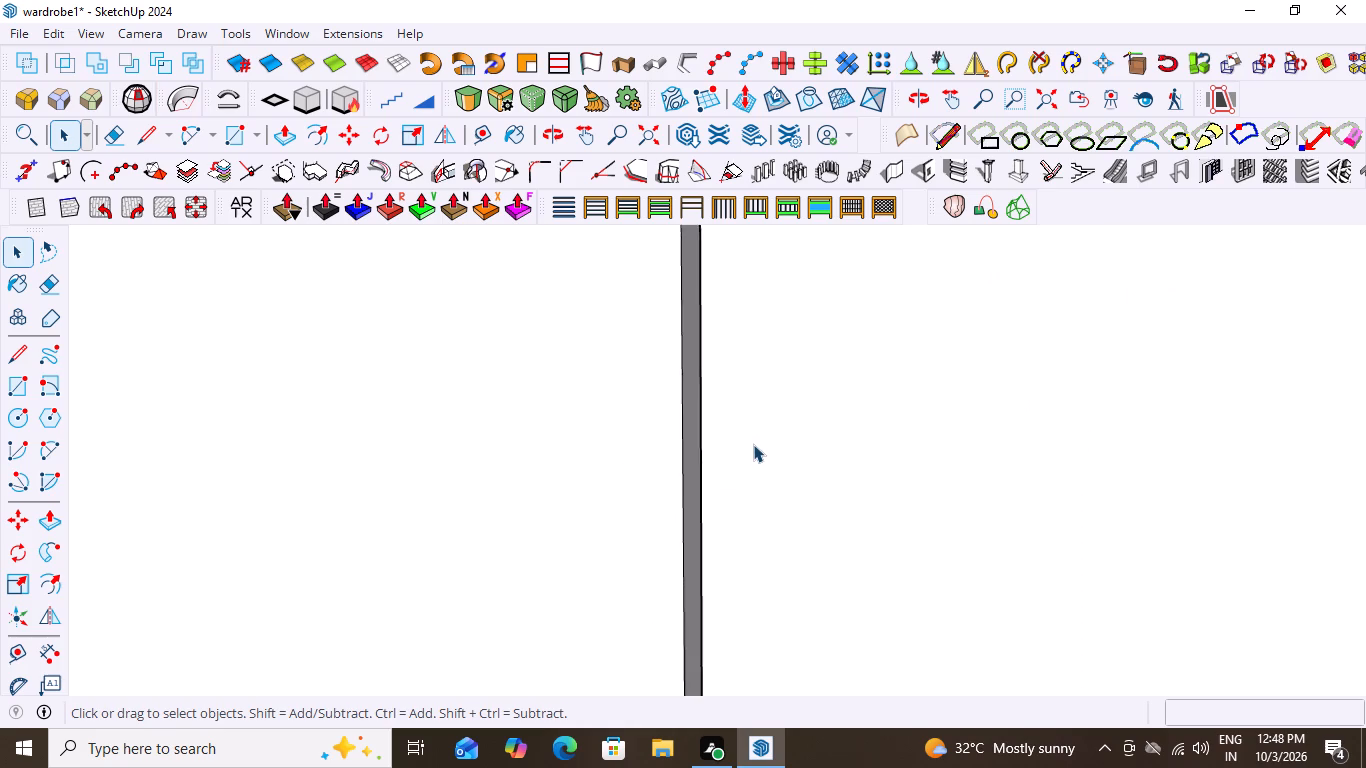
pyautogui.scroll(-20, 753, 444)
pyautogui.scroll(-8, 753, 444)
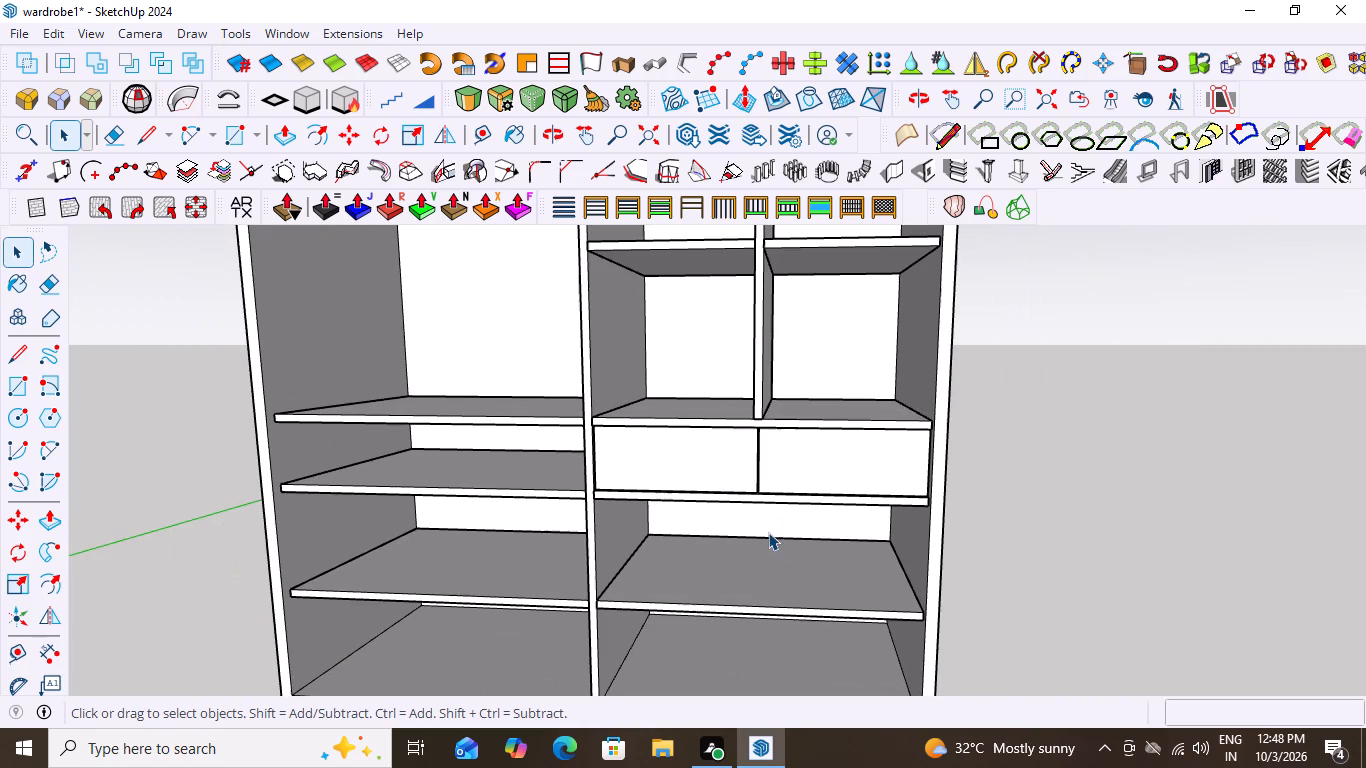
pyautogui.scroll(2, 695, 474)
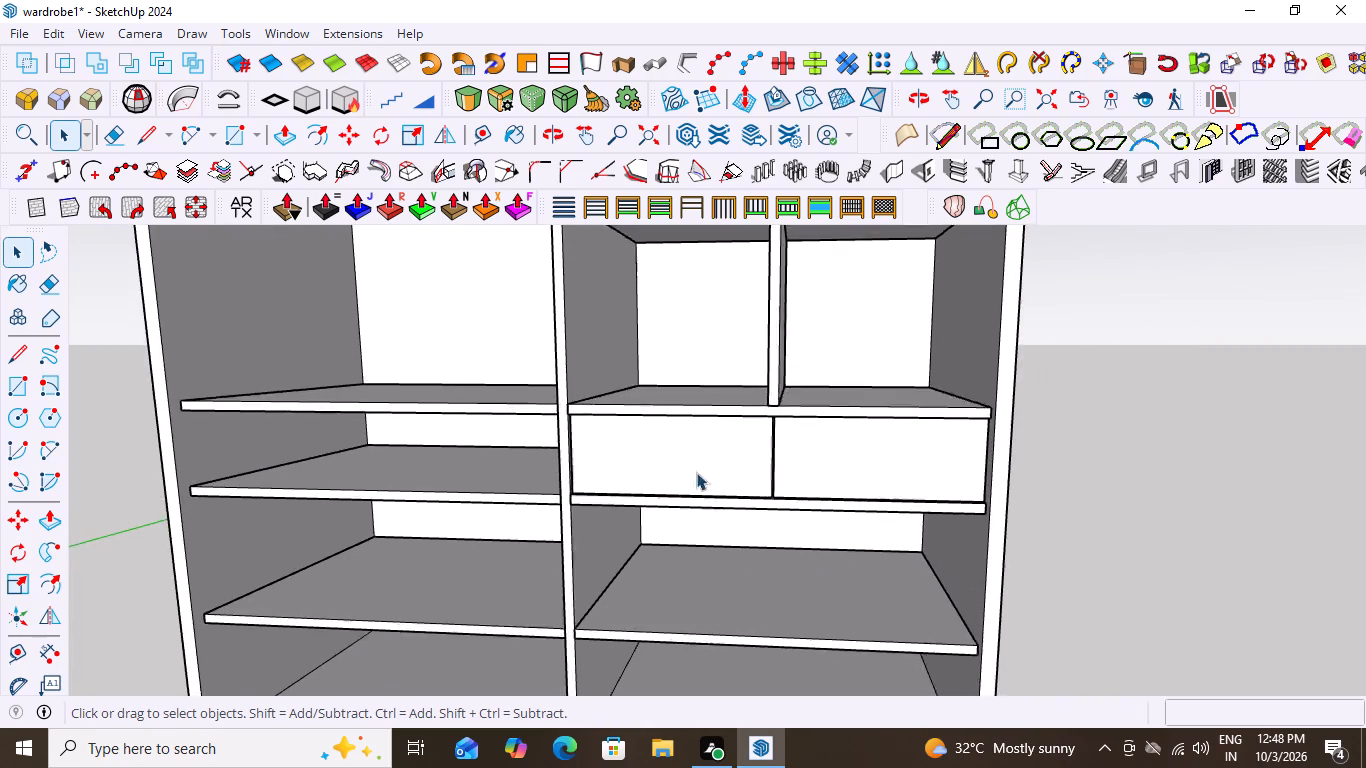
pyautogui.scroll(15, 696, 472)
pyautogui.scroll(2, 783, 512)
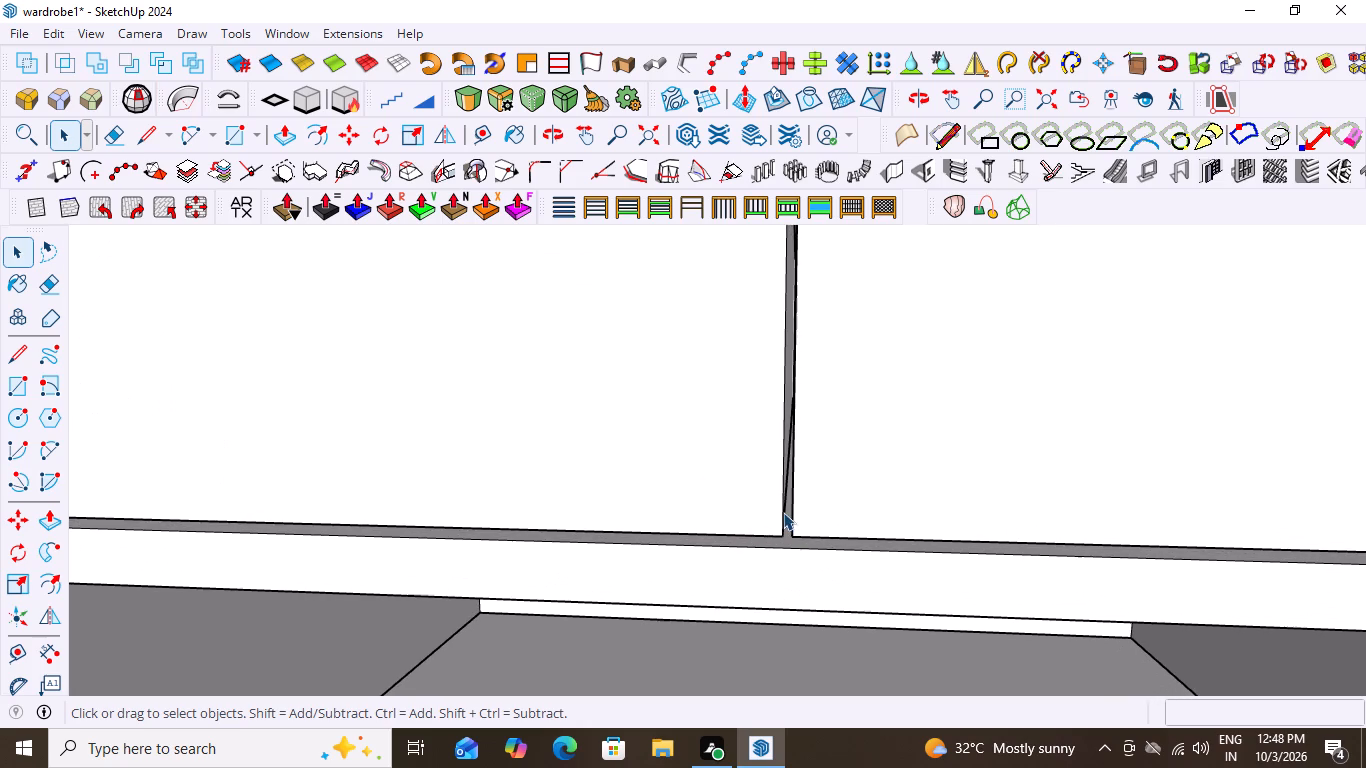
pyautogui.scroll(1, 783, 512)
pyautogui.moveTo(788, 512); pyautogui.dragTo(788, 501, button='middle')
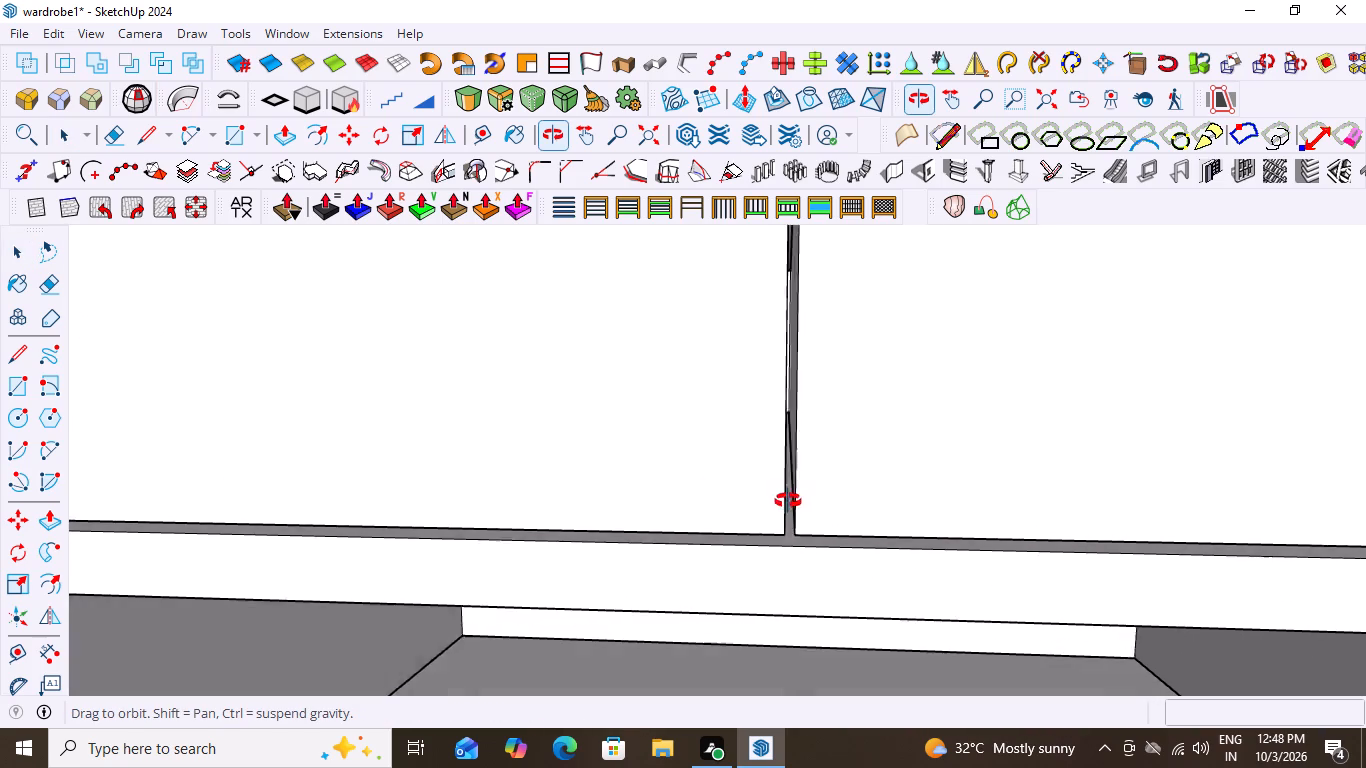
pyautogui.moveTo(788, 501); pyautogui.dragTo(793, 493, button='middle')
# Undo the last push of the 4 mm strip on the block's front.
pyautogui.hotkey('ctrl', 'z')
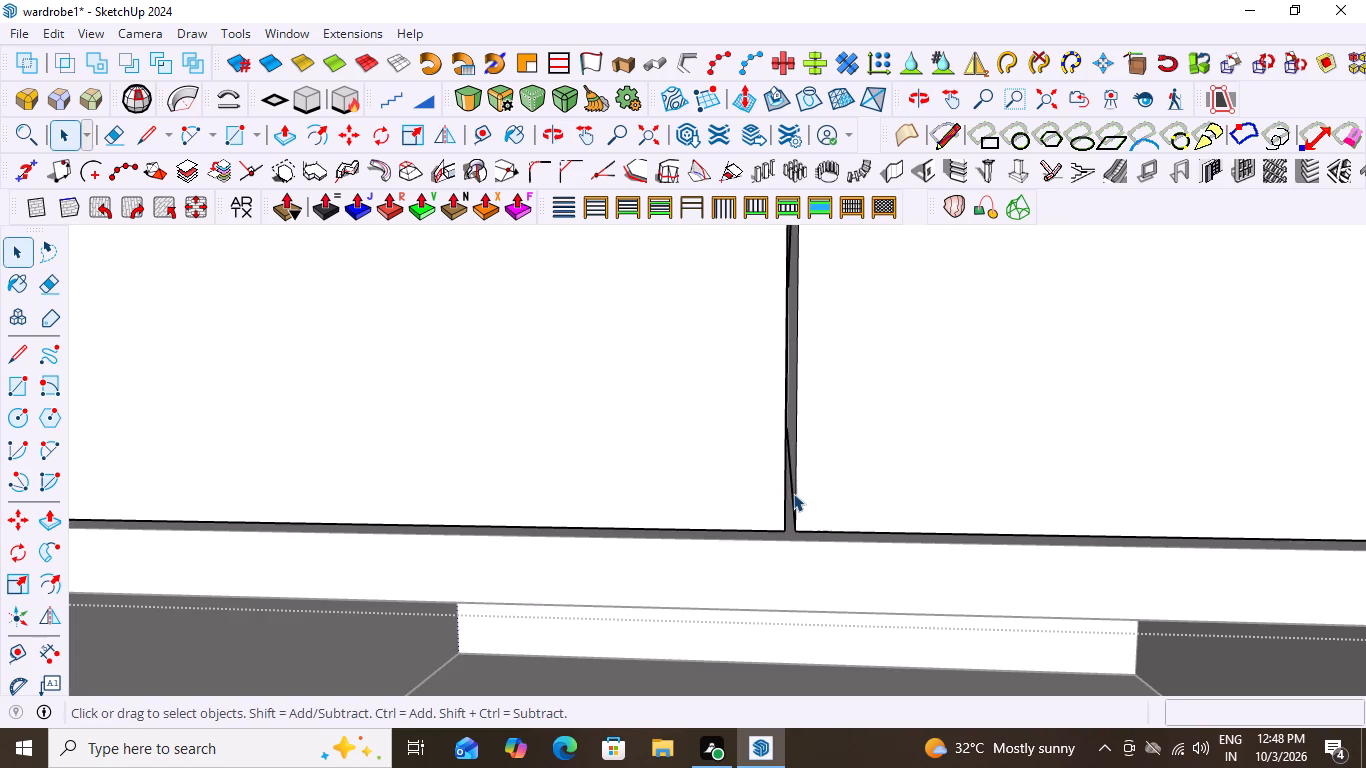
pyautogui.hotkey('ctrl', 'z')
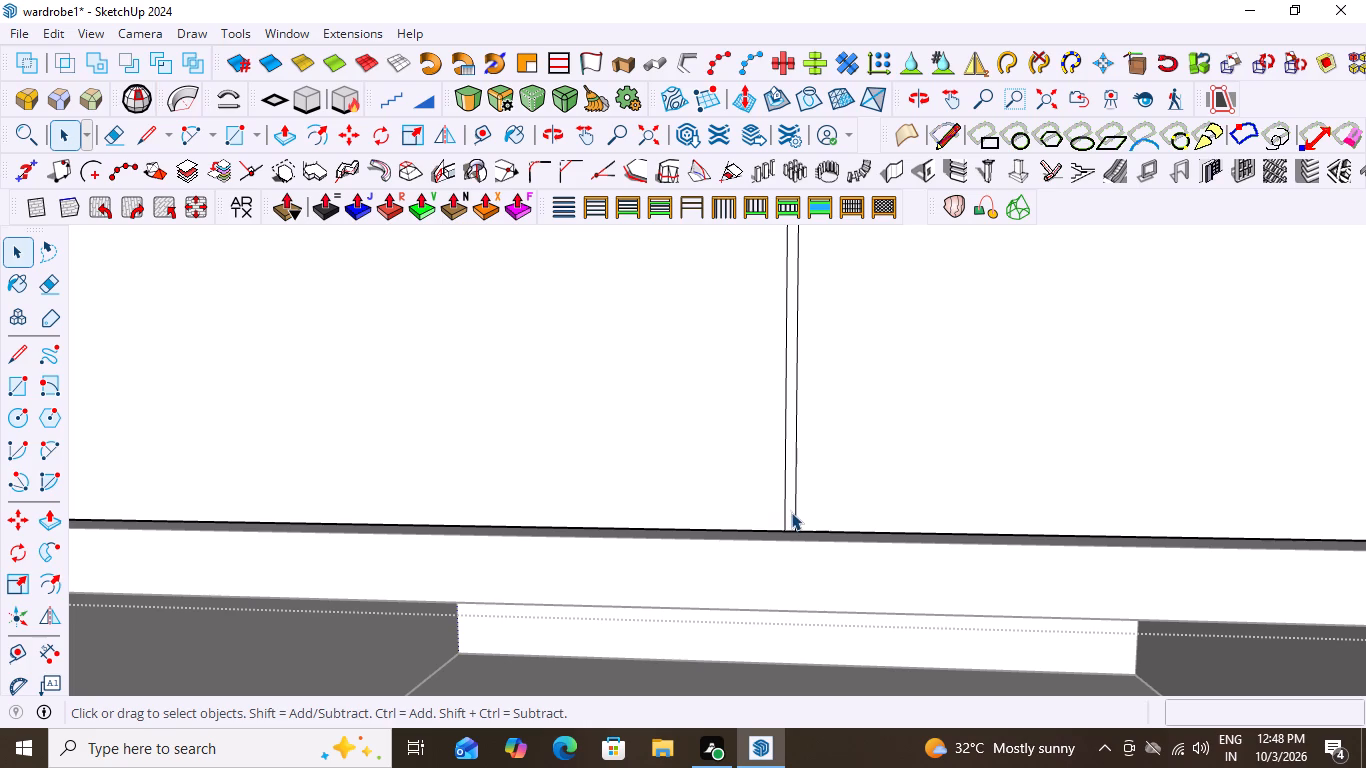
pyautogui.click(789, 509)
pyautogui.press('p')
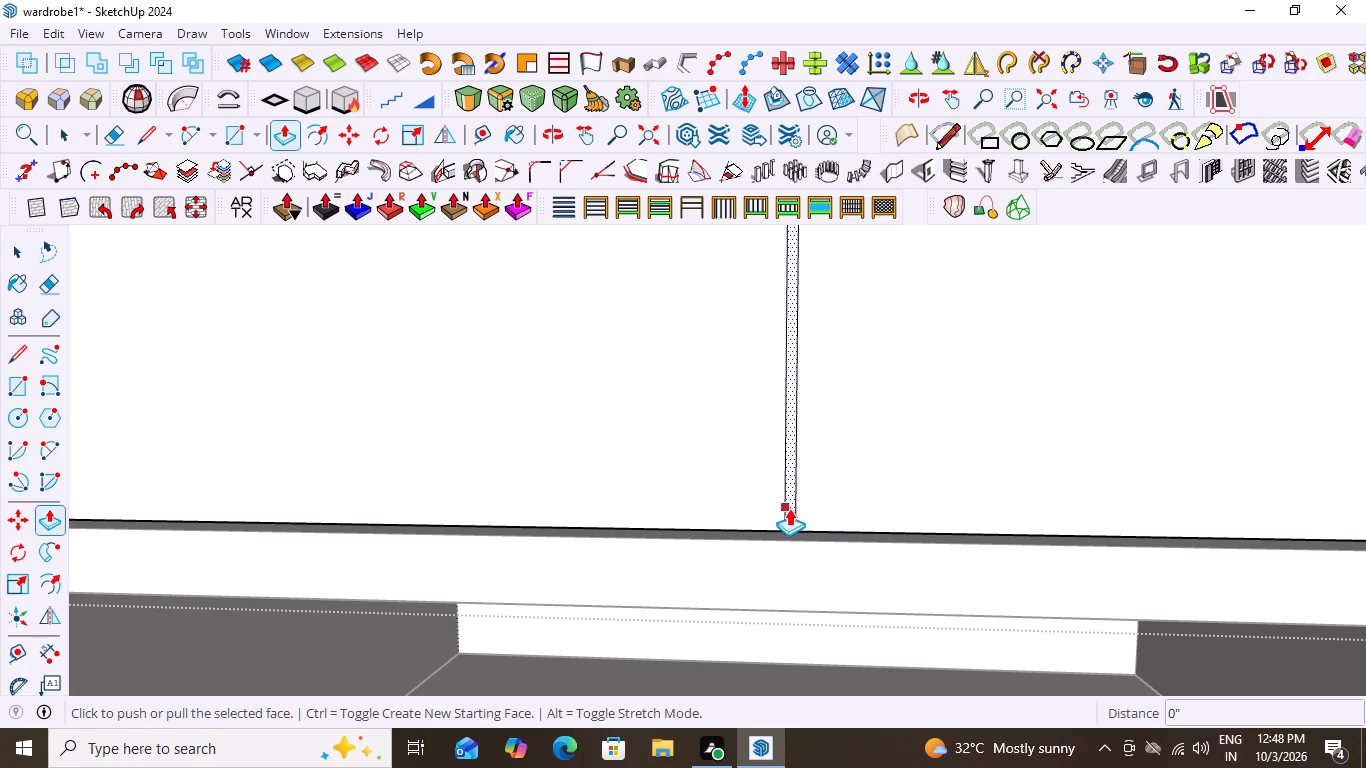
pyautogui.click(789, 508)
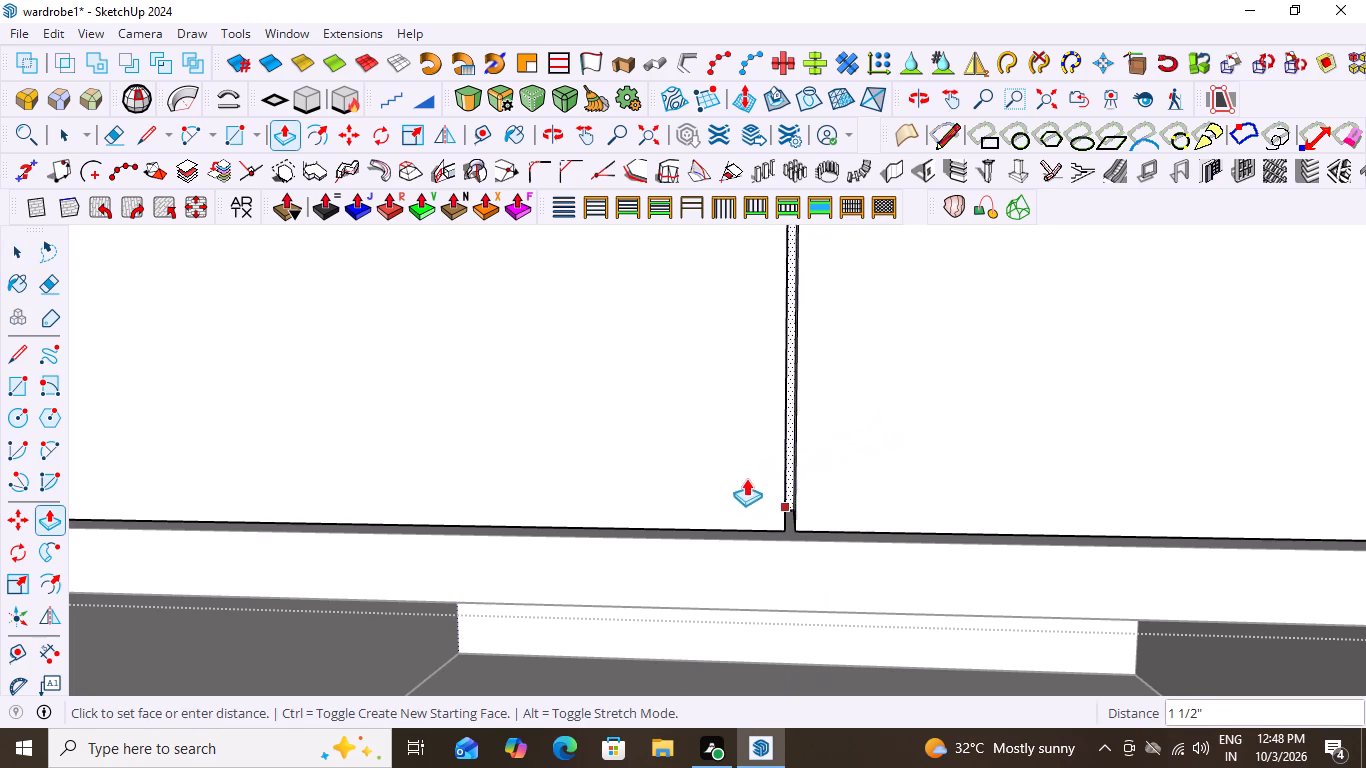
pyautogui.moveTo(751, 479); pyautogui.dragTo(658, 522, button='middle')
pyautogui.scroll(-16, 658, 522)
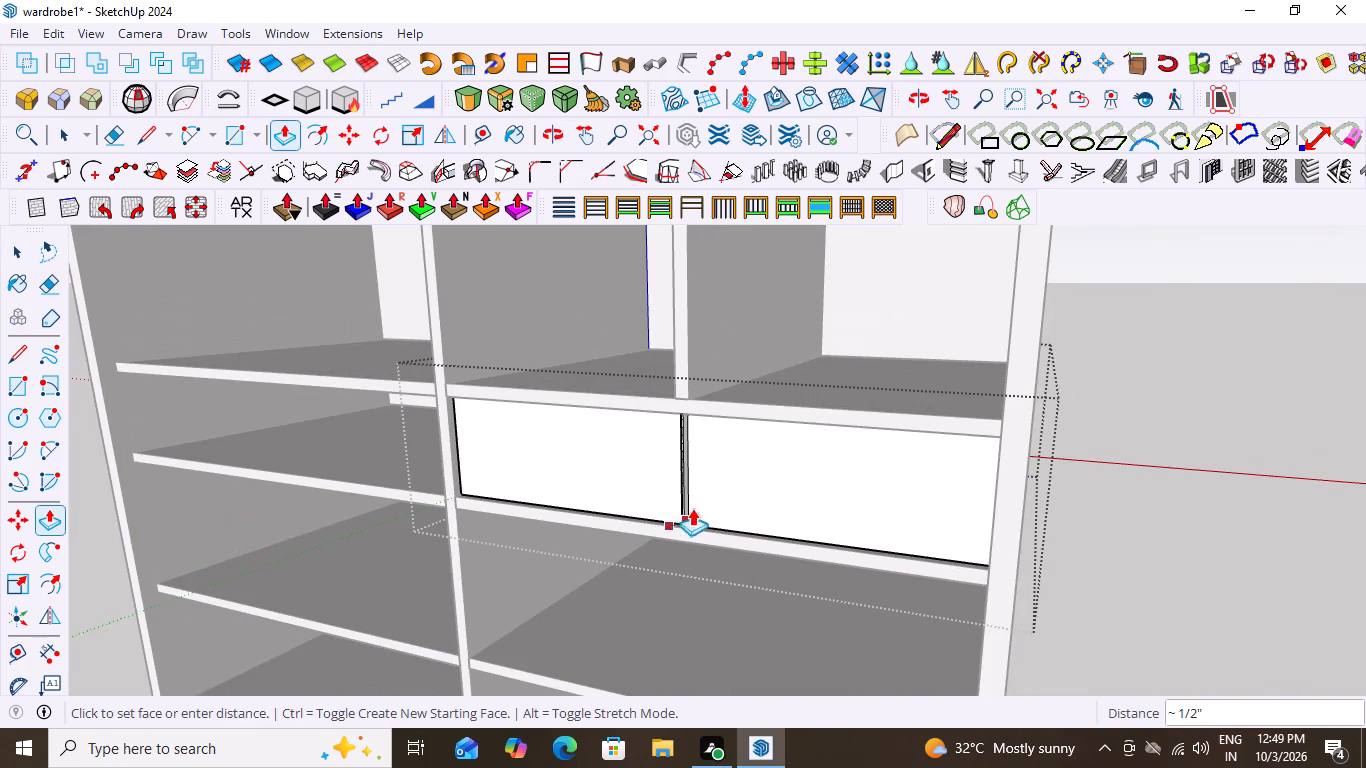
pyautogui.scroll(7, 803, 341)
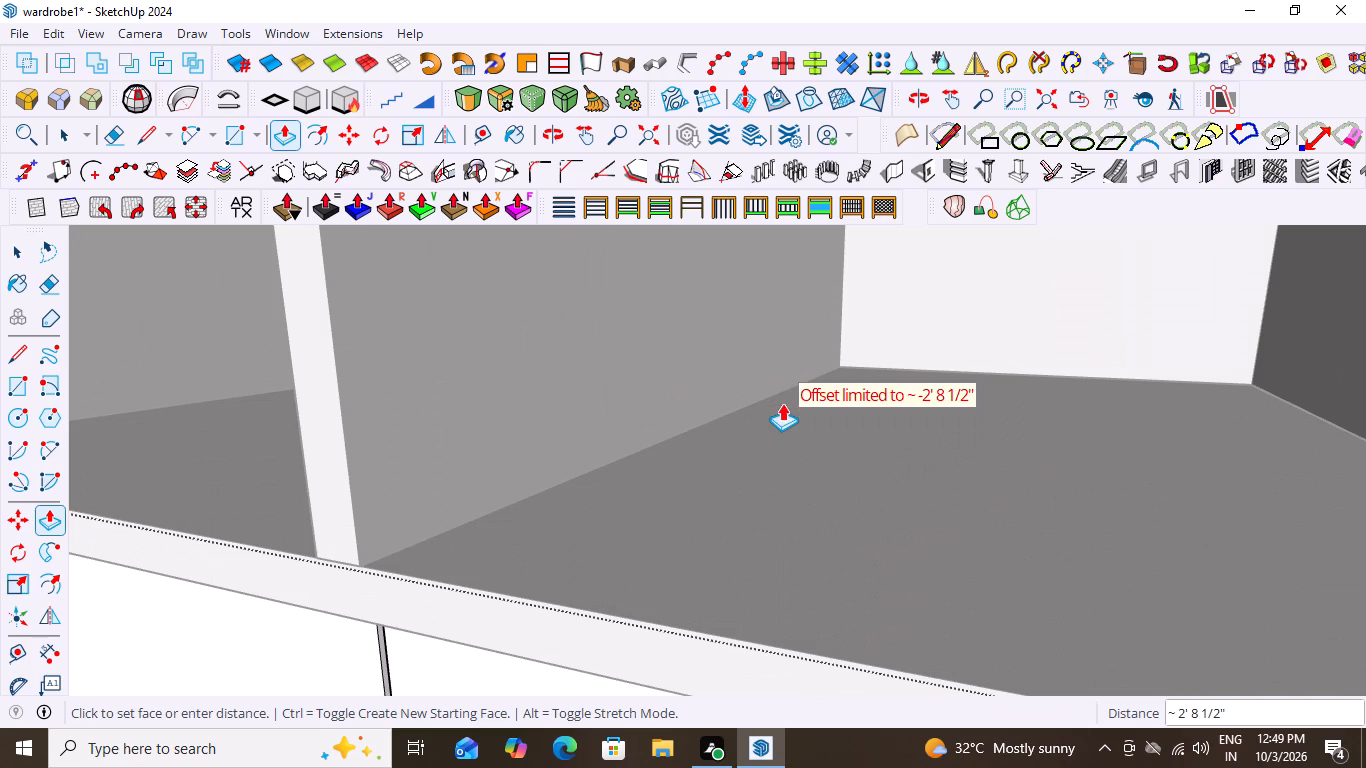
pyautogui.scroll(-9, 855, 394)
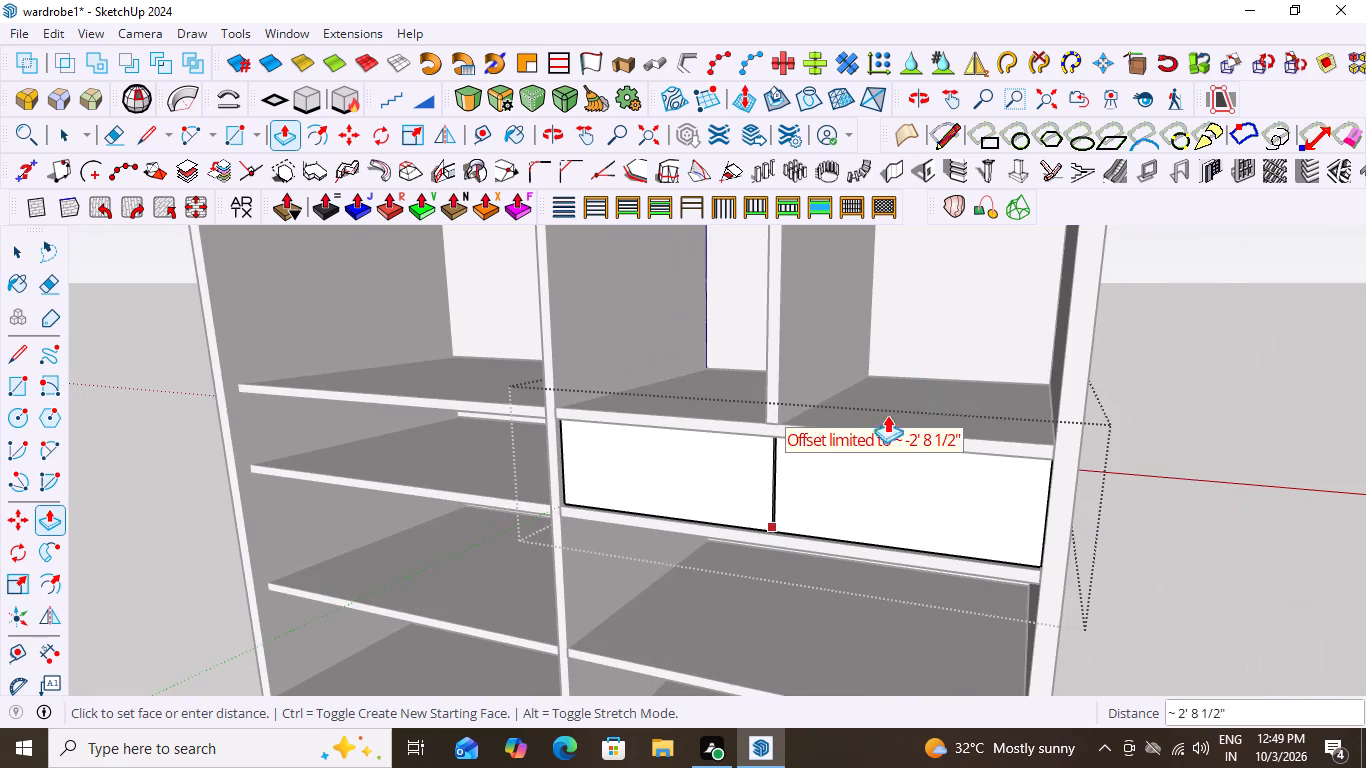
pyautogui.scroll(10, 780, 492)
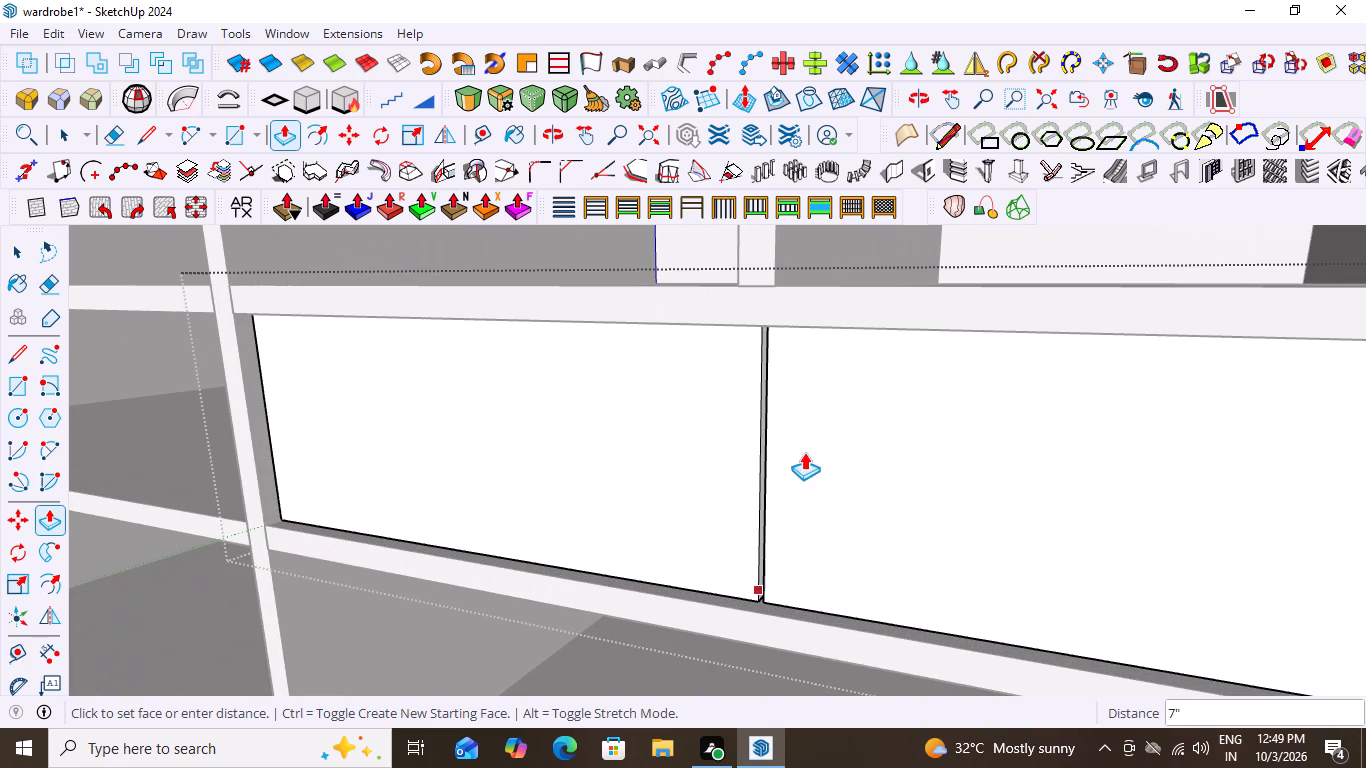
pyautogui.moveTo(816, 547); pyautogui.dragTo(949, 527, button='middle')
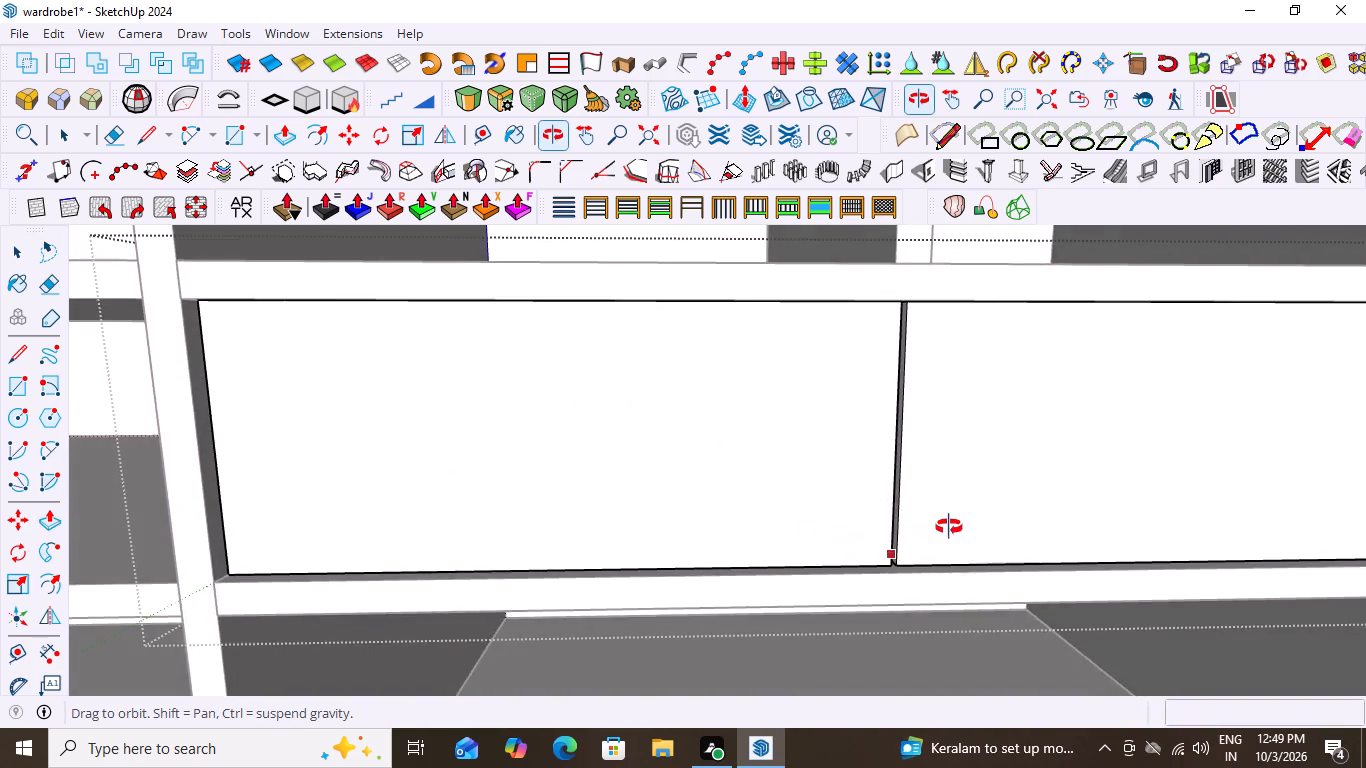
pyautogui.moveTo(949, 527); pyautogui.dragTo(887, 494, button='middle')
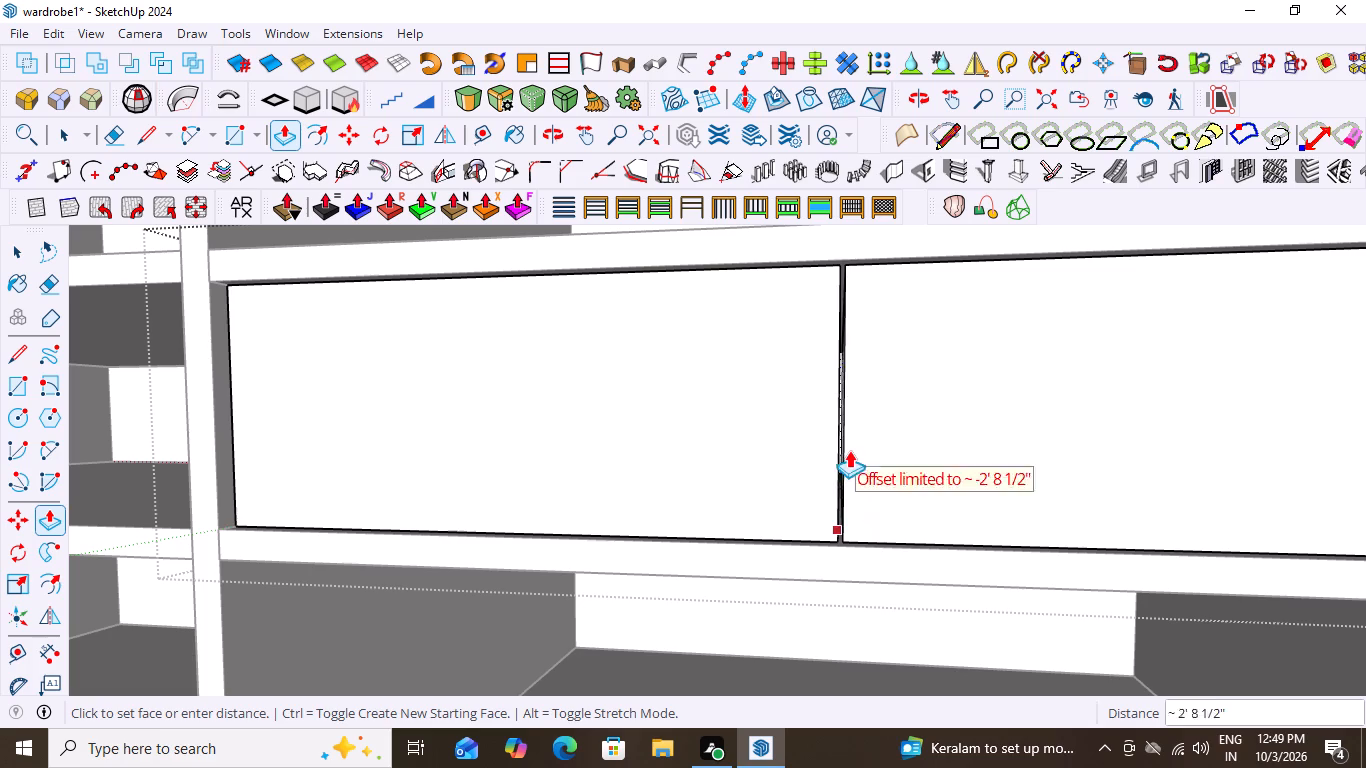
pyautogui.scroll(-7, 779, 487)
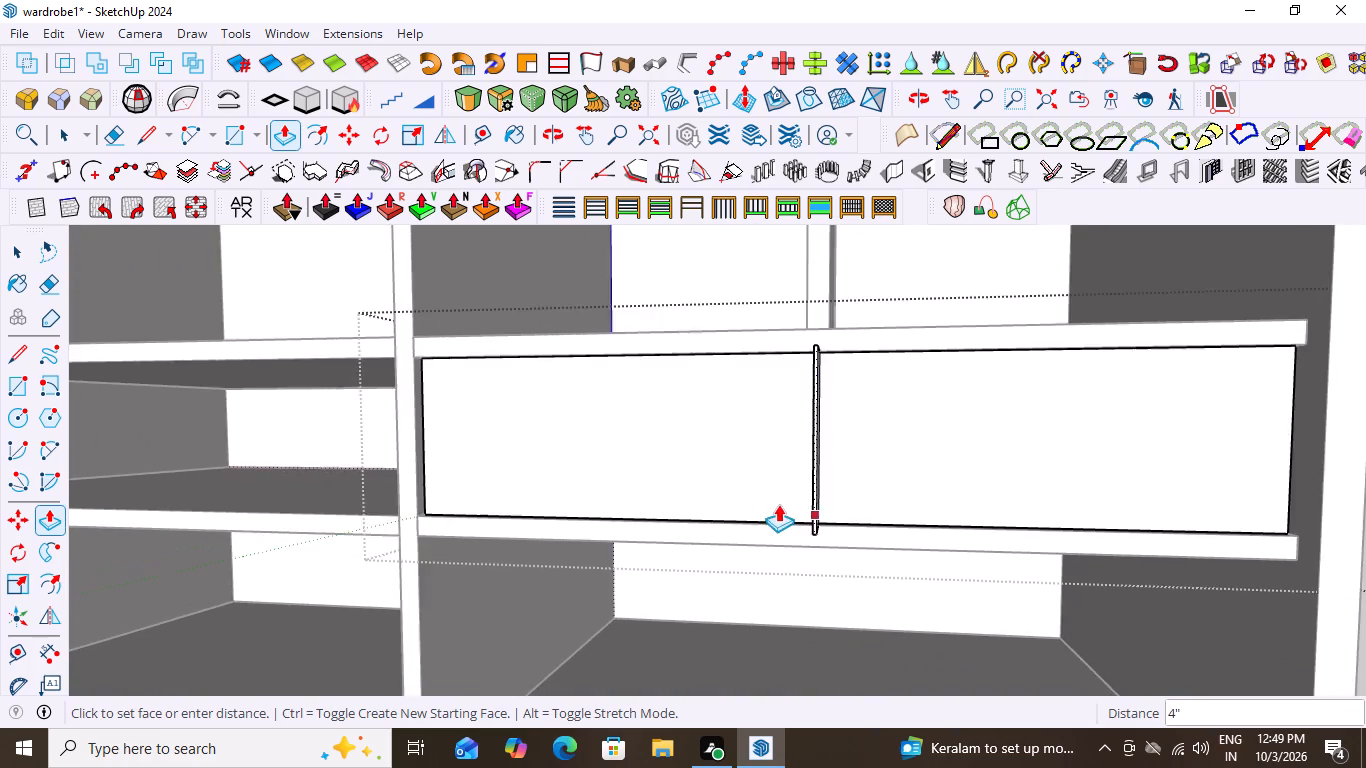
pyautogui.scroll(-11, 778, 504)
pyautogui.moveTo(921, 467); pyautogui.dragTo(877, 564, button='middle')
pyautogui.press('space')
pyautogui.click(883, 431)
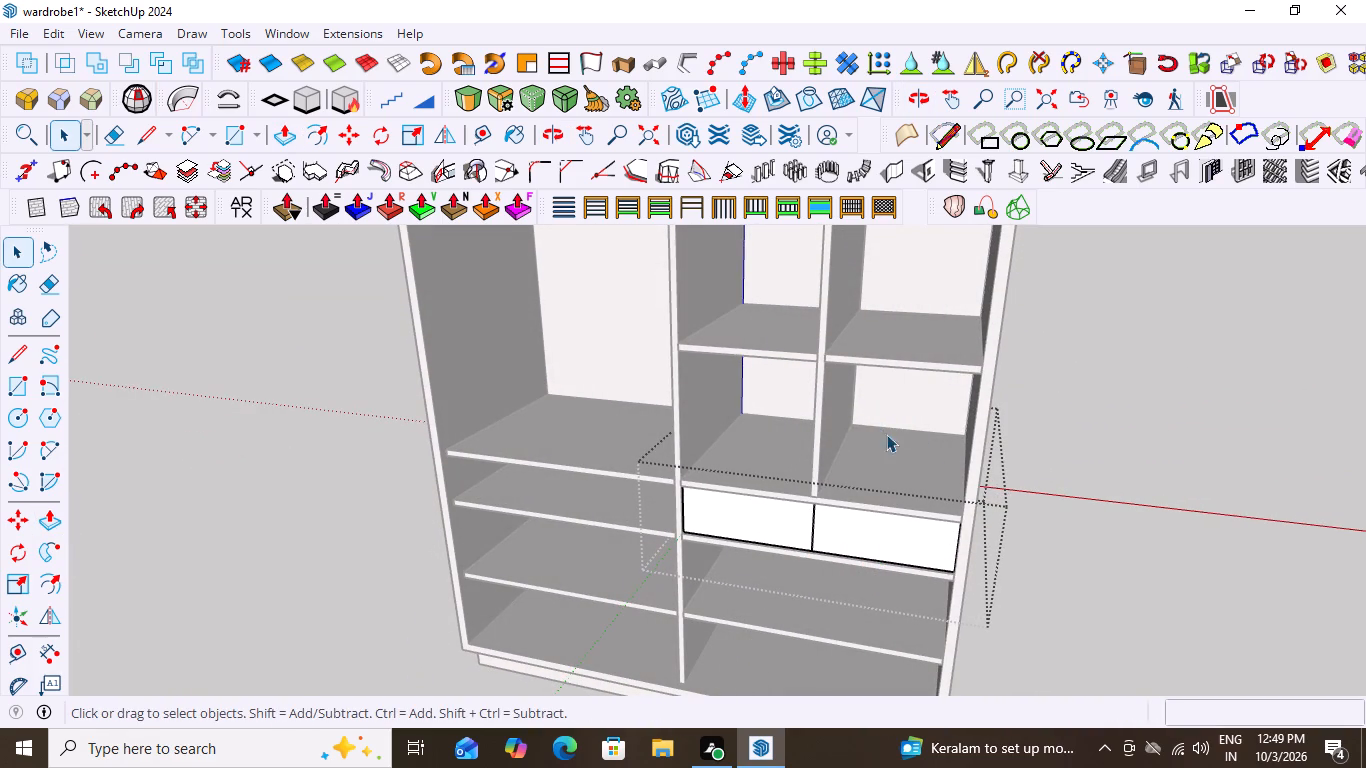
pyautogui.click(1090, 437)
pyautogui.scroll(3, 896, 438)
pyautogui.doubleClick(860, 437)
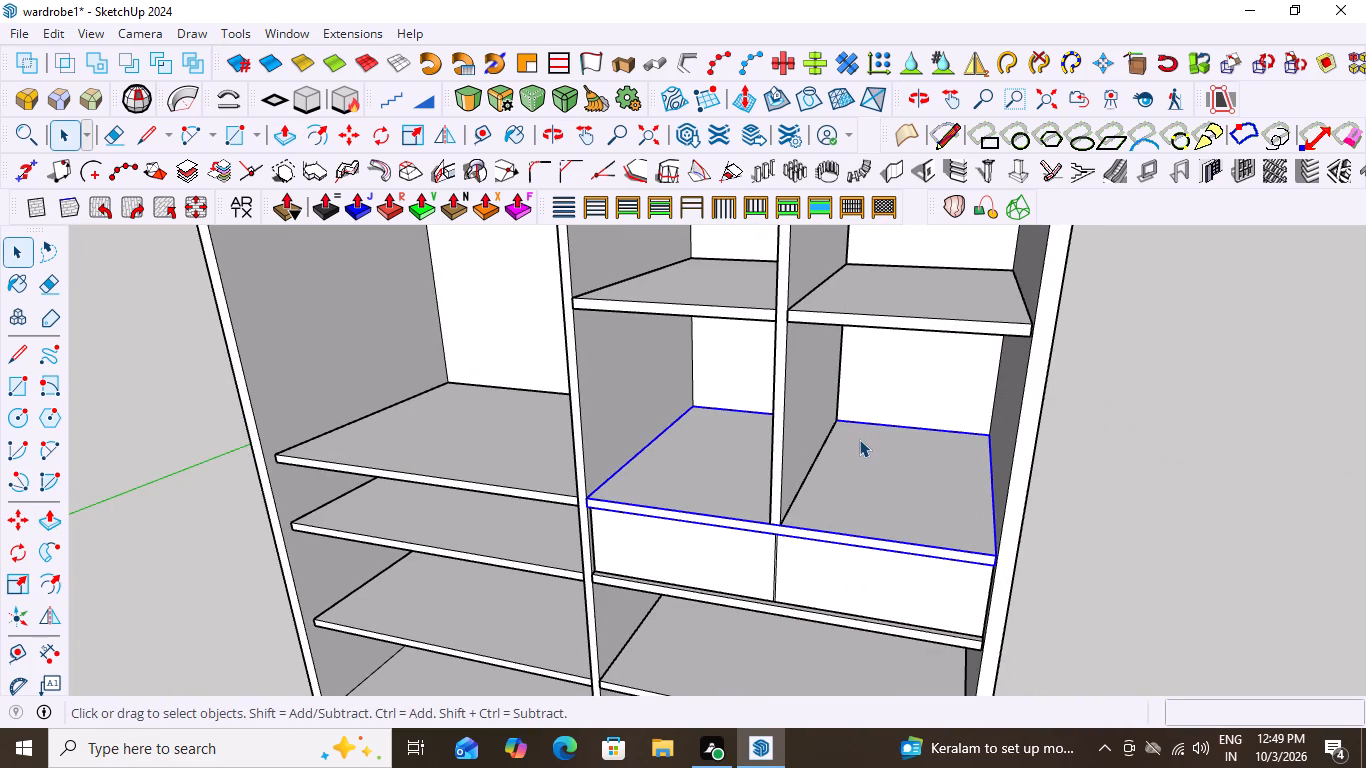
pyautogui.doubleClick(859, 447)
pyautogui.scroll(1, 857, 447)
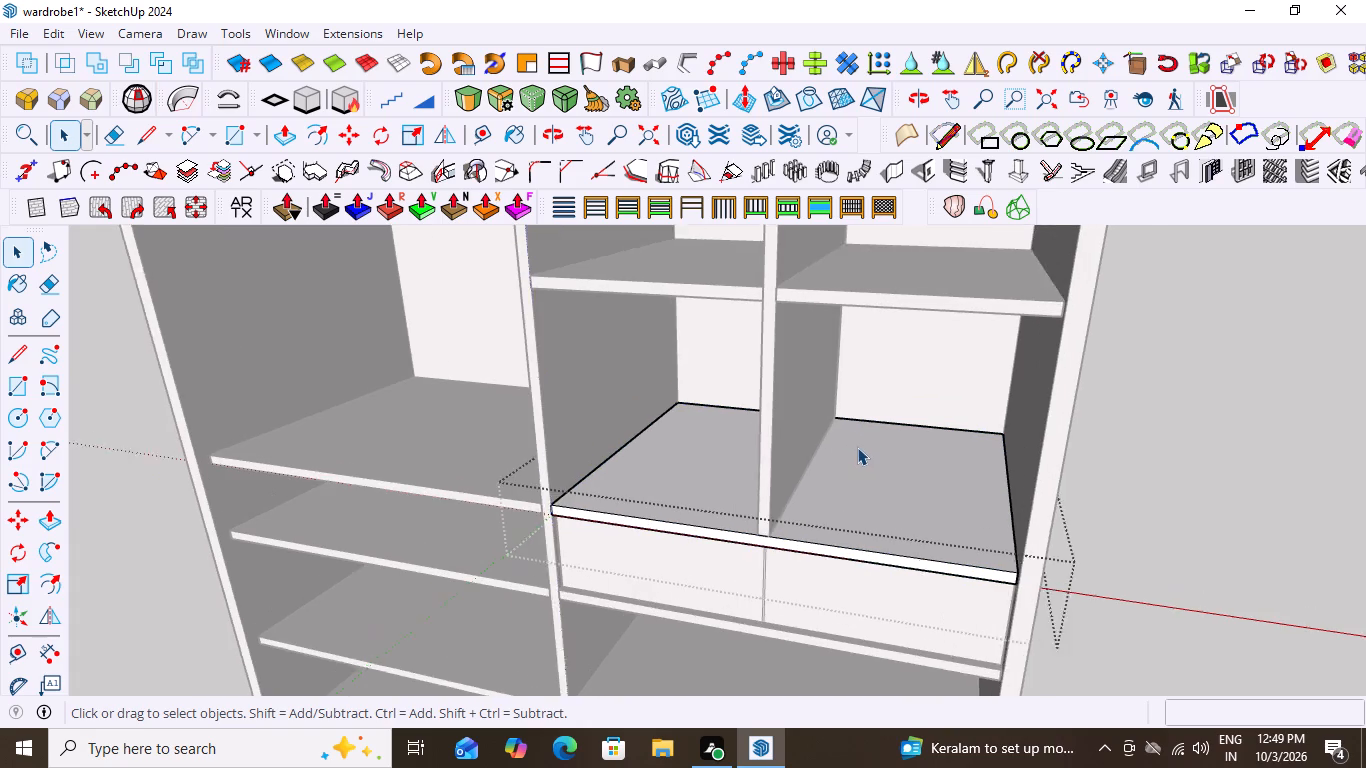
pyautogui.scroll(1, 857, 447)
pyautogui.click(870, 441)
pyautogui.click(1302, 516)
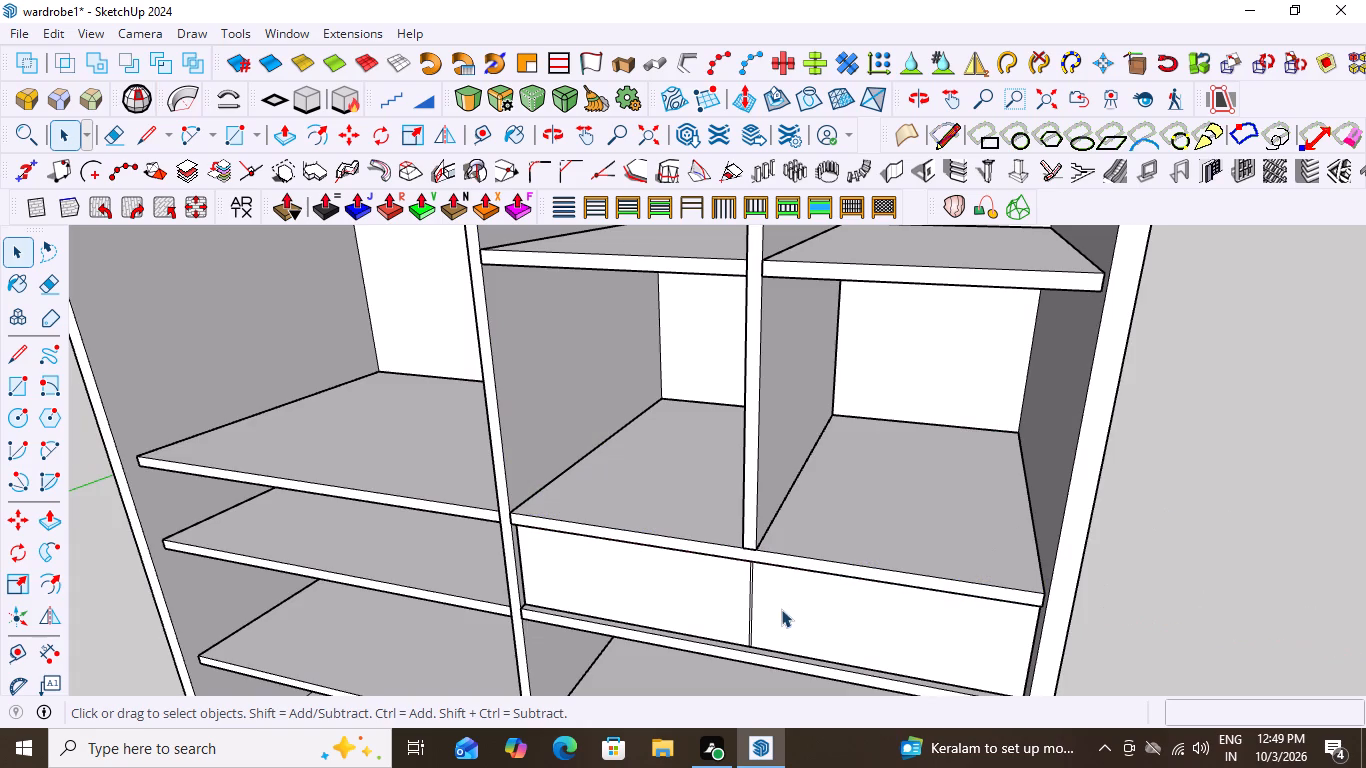
# Place a guide line 1" in front of the rear edge of the shelf directly above the two drawer-like halves.
pyautogui.scroll(9, 747, 617)
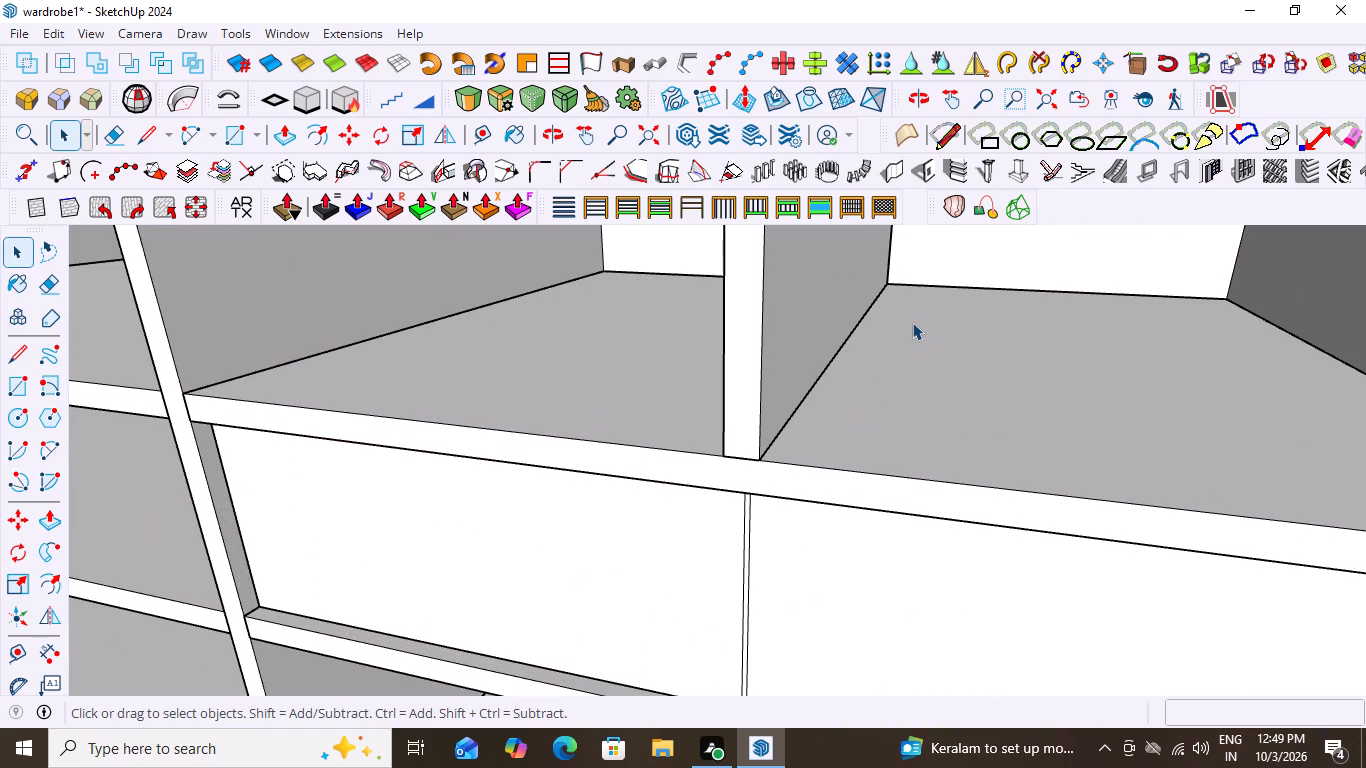
pyautogui.press('t')
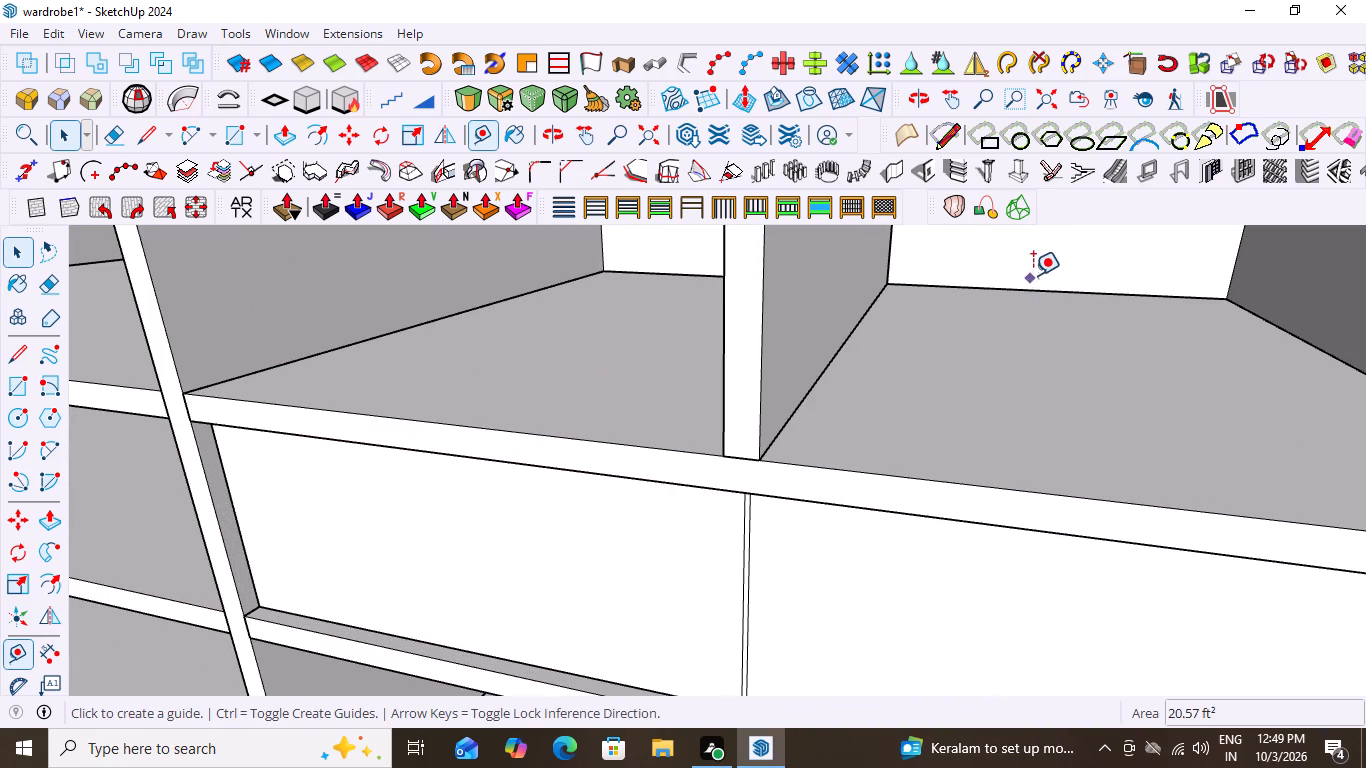
pyautogui.click(1012, 291)
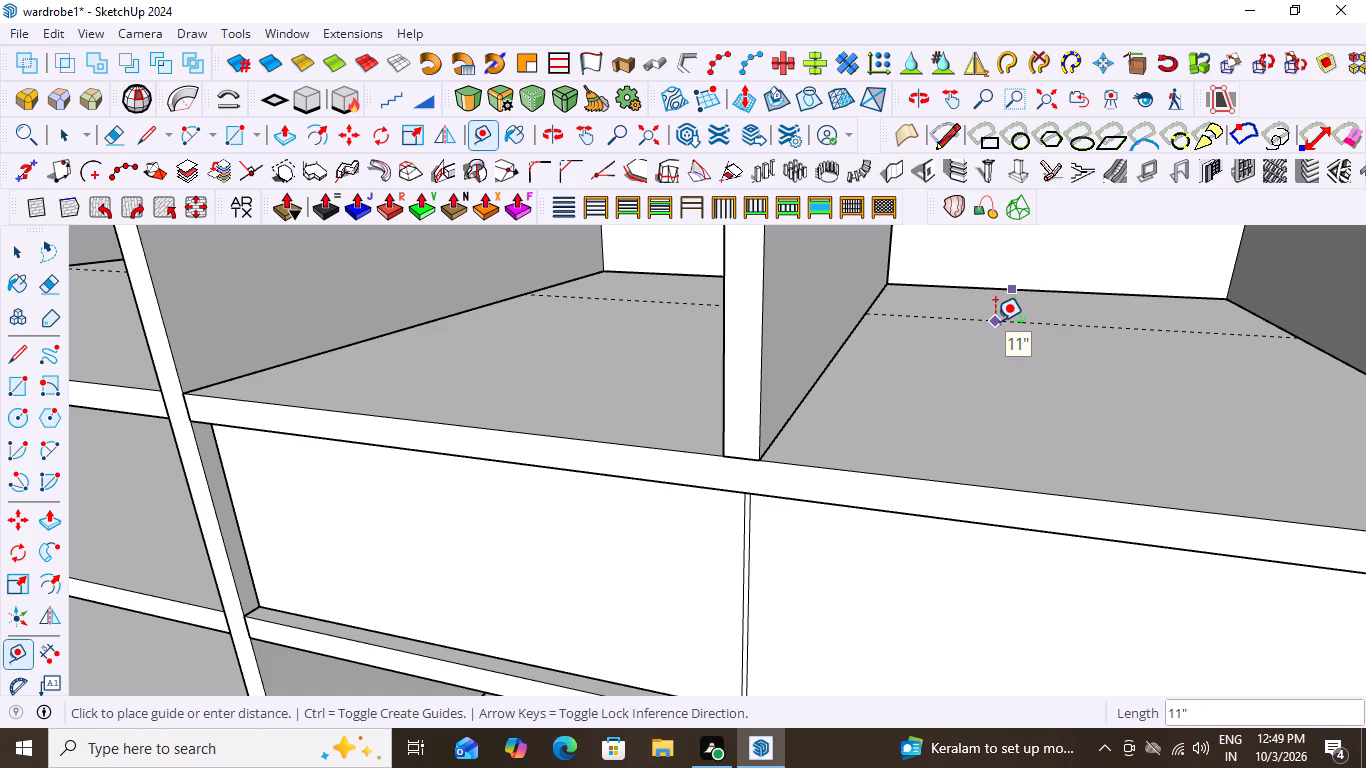
pyautogui.press('1')
pyautogui.hotkey('shift', '"')
pyautogui.press('Return')
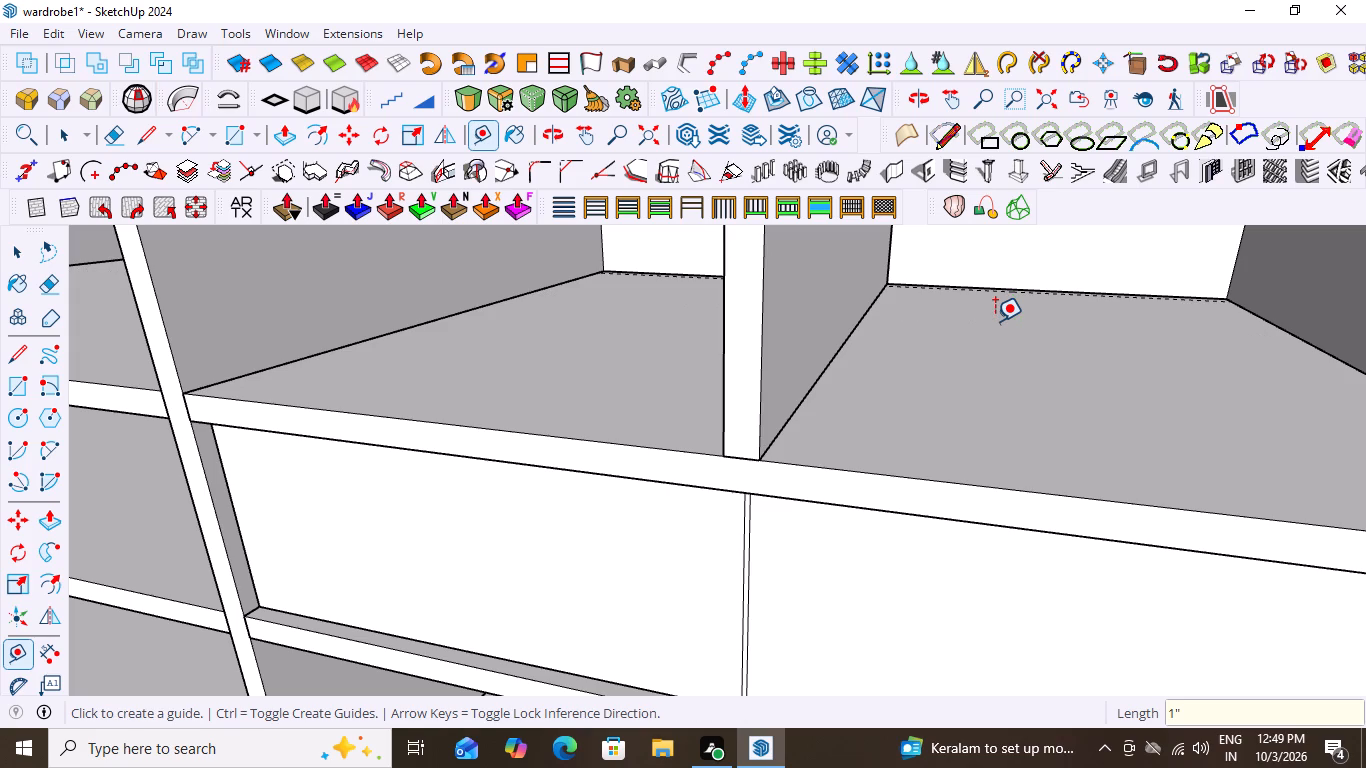
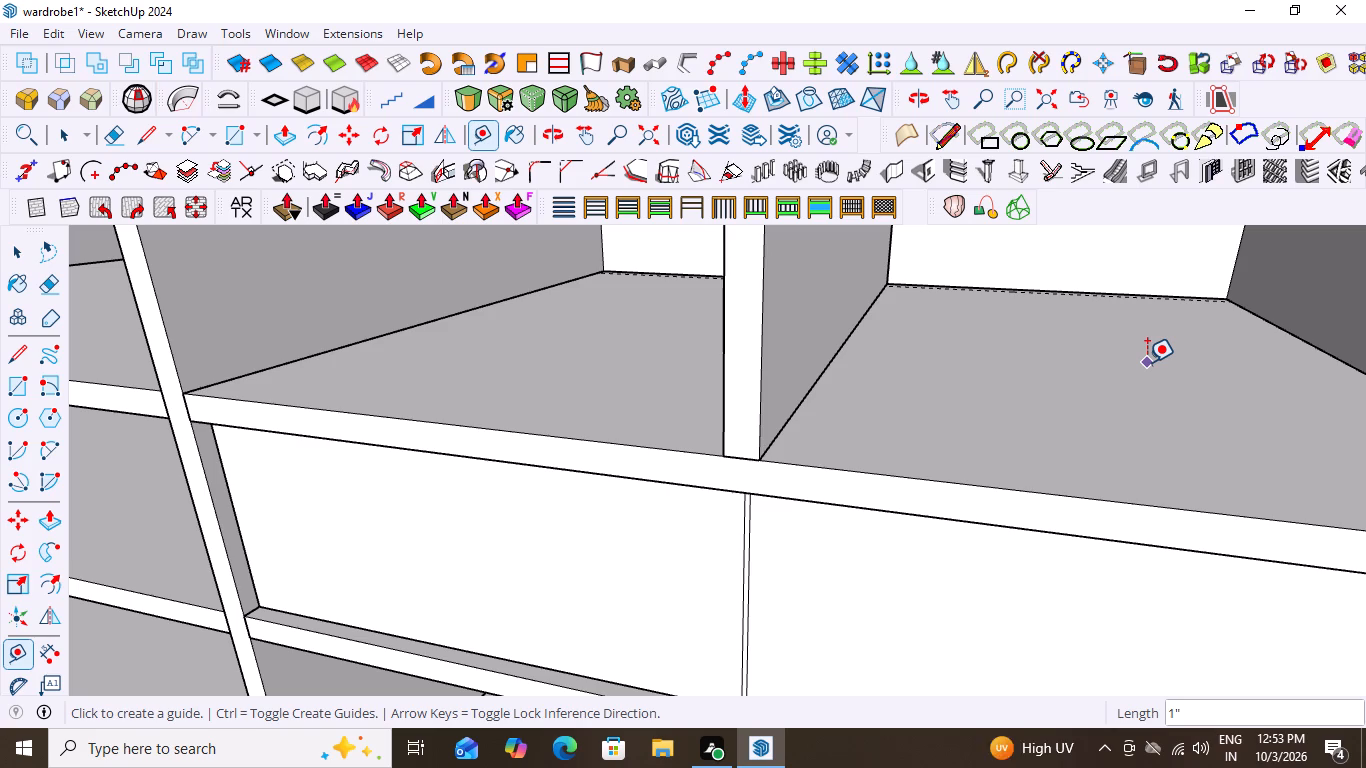
# Examine the wardrobe's two drawer fronts and the narrow gap between them from close up and from a distance.
pyautogui.scroll(-12, 1000, 421)
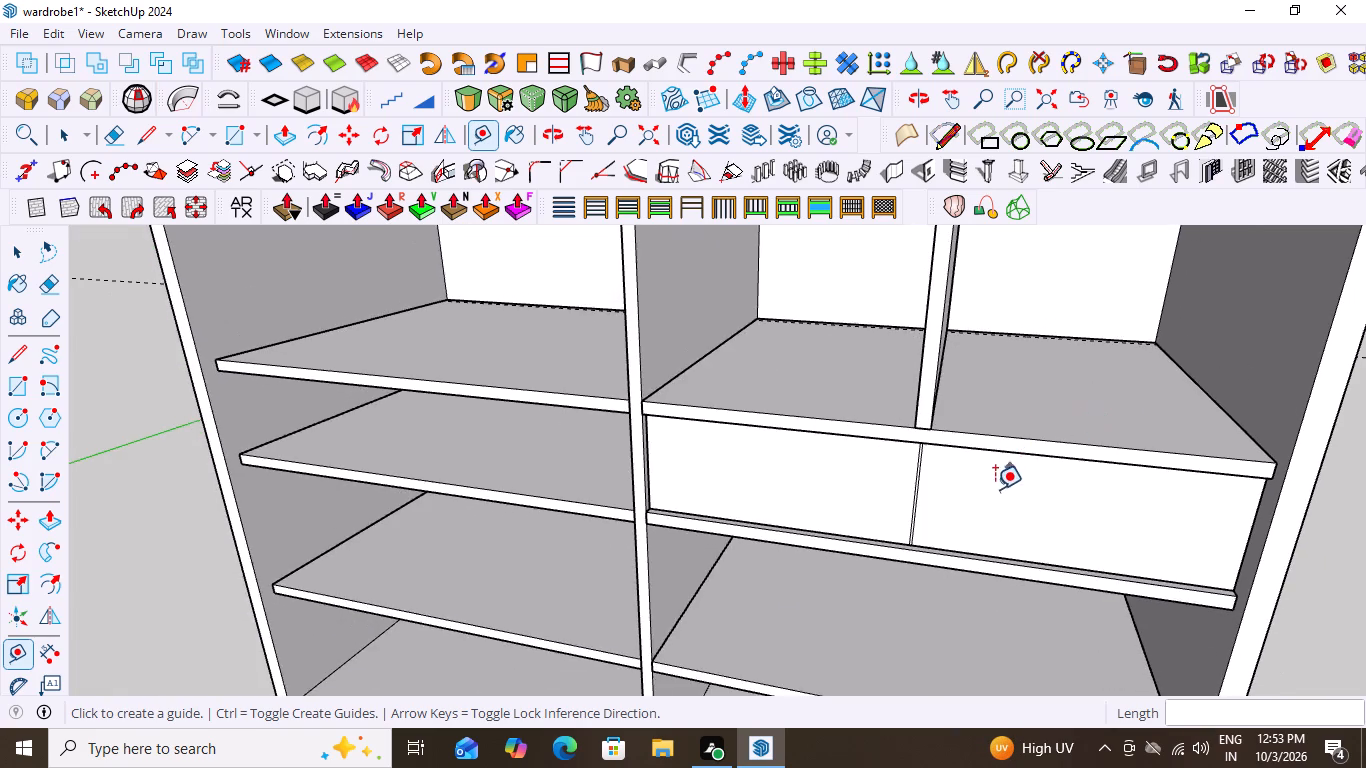
pyautogui.scroll(-18, 995, 489)
pyautogui.moveTo(1063, 608); pyautogui.dragTo(1075, 602, button='middle')
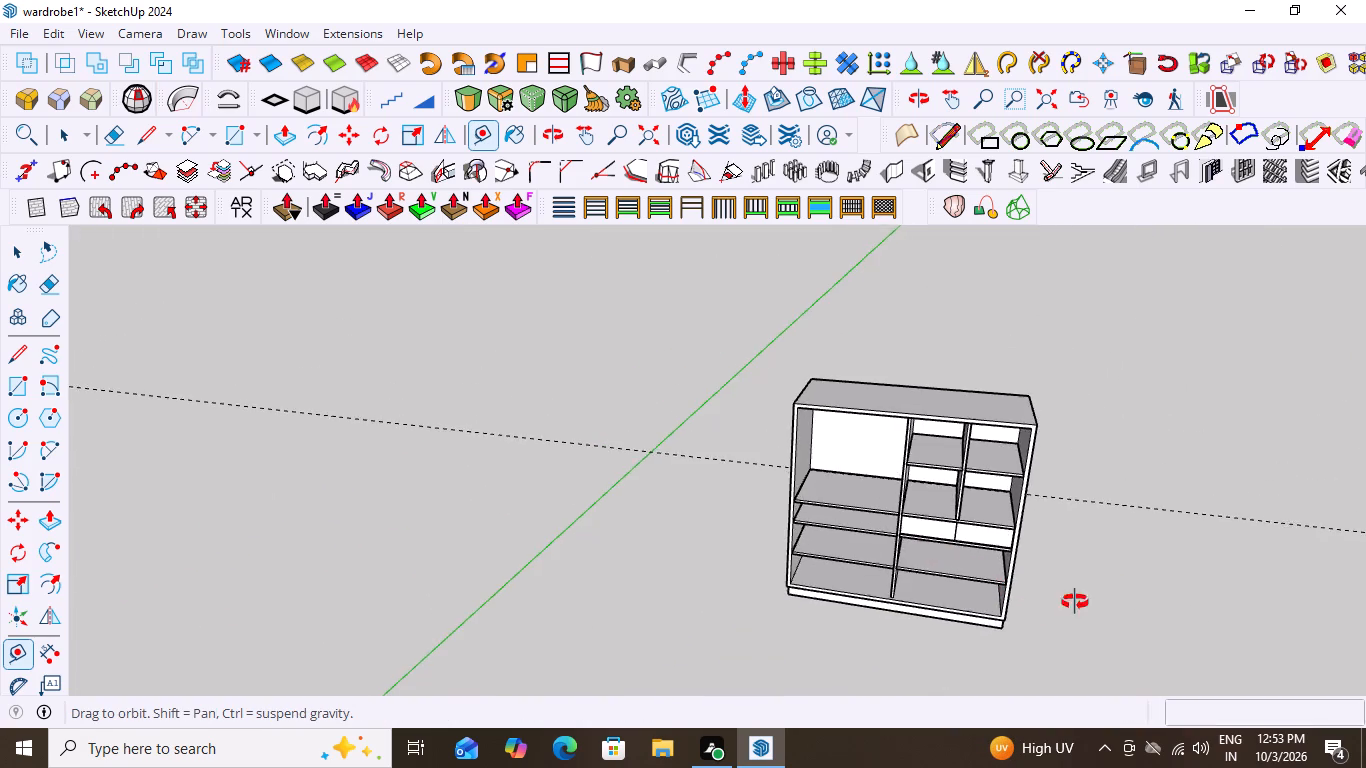
pyautogui.moveTo(1075, 602); pyautogui.dragTo(1105, 537, button='middle')
pyautogui.scroll(1, 1001, 538)
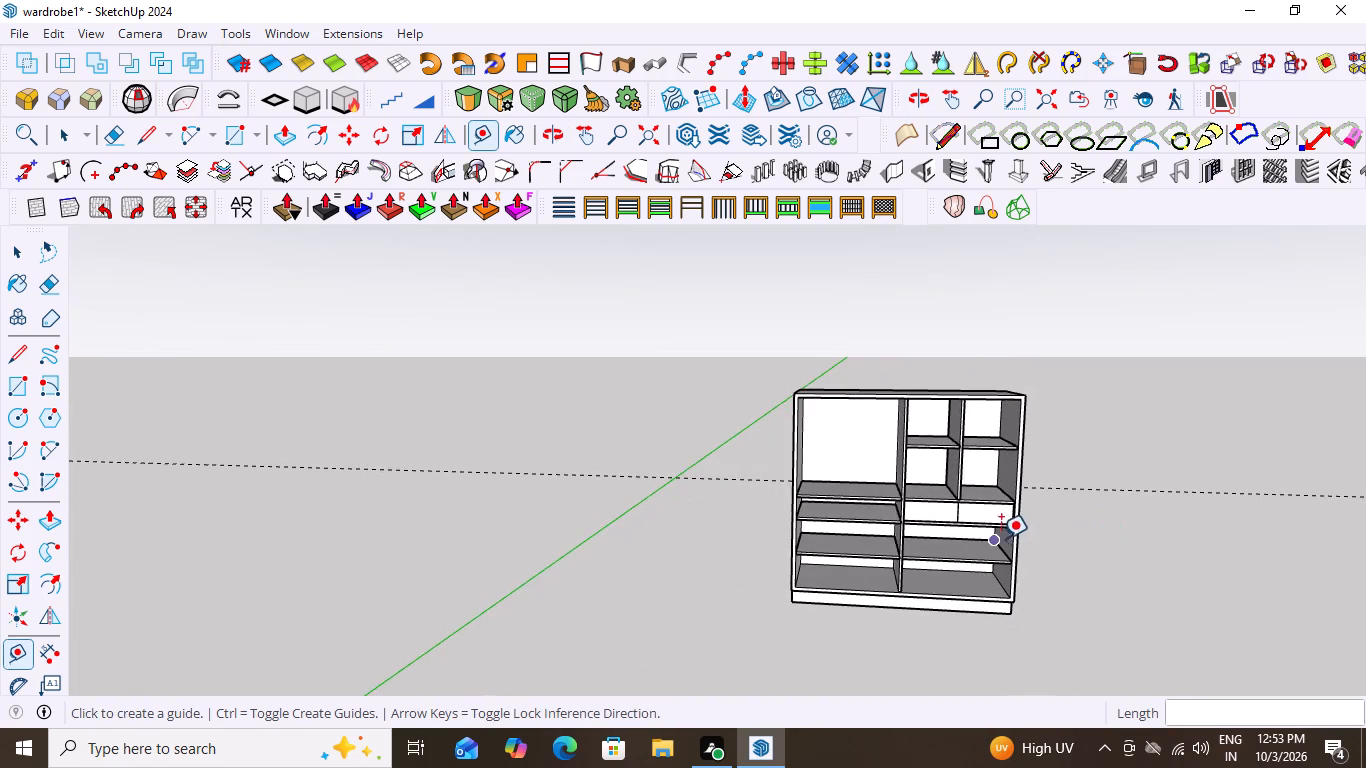
pyautogui.scroll(7, 1001, 538)
pyautogui.scroll(10, 897, 470)
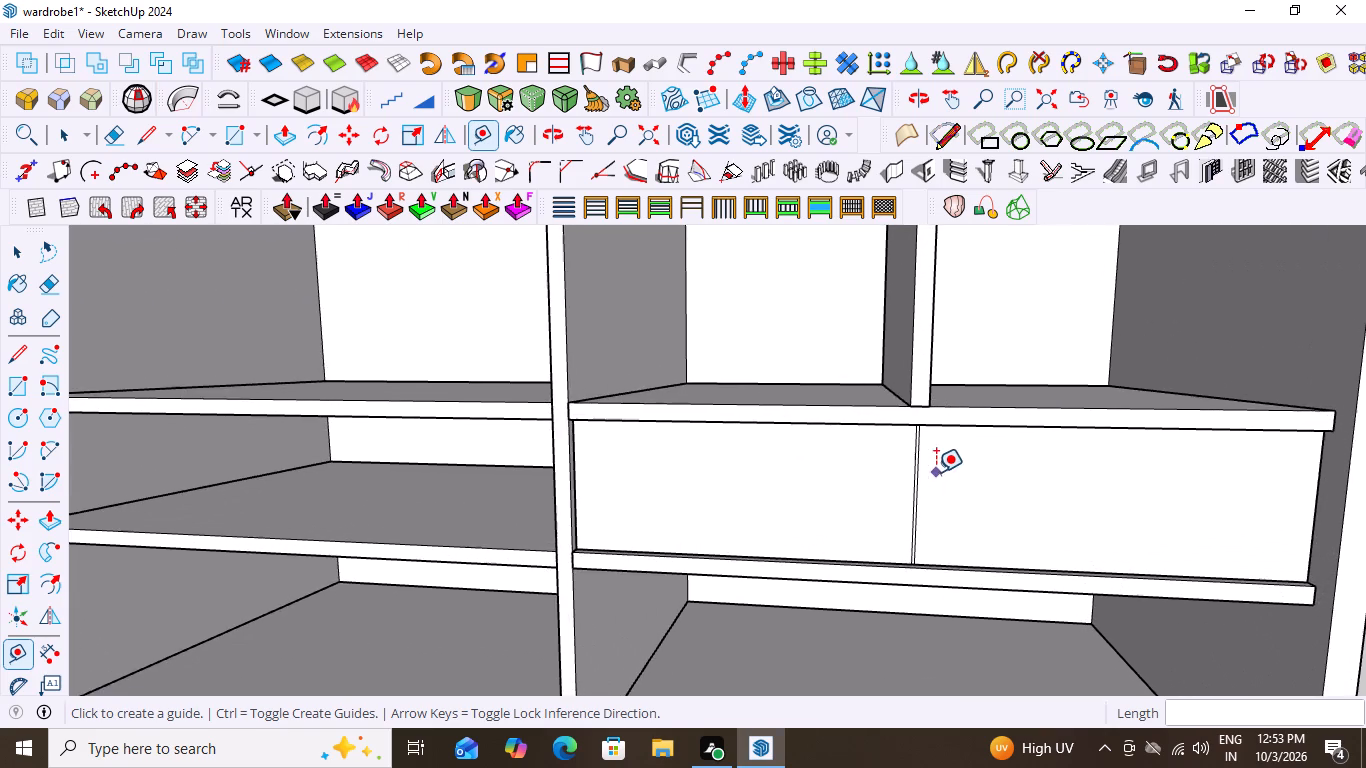
pyautogui.scroll(11, 909, 484)
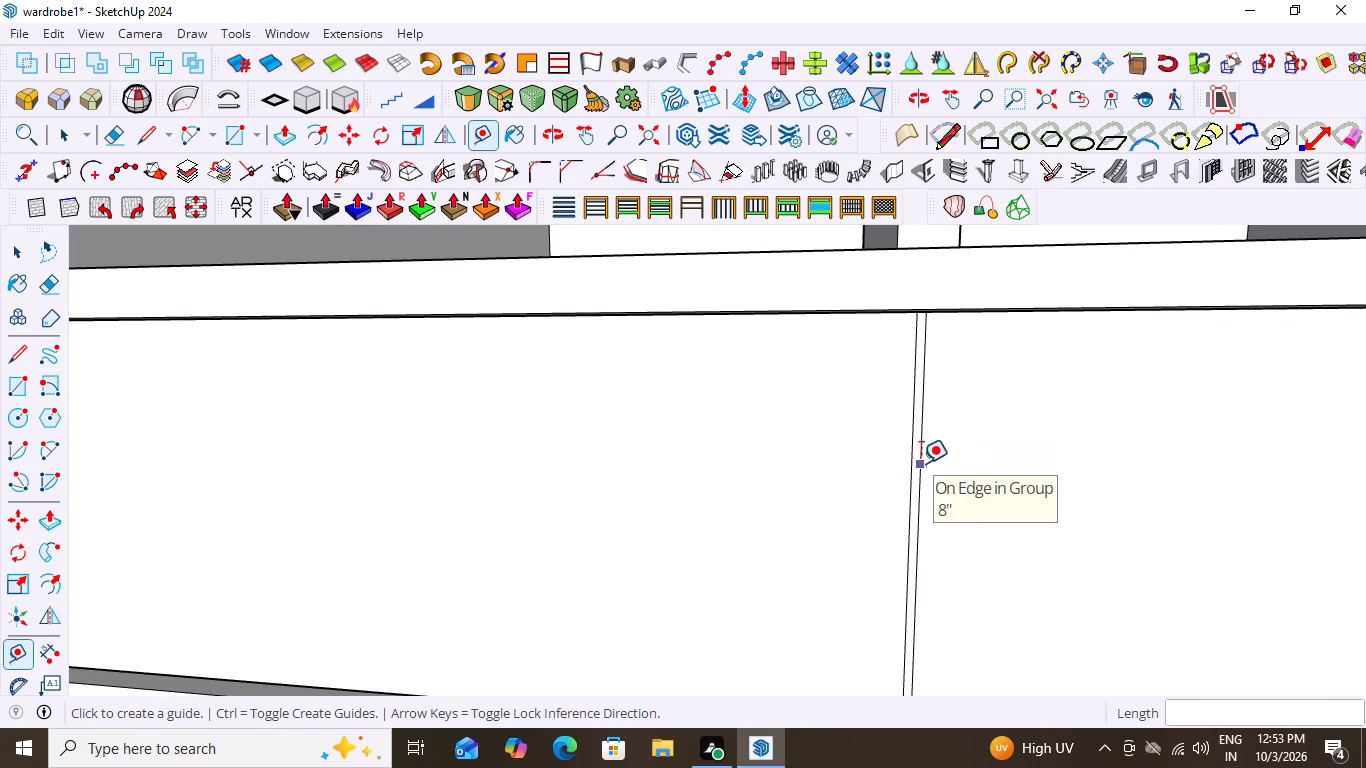
pyautogui.scroll(-4, 906, 454)
pyautogui.scroll(1, 851, 437)
pyautogui.scroll(-15, 837, 433)
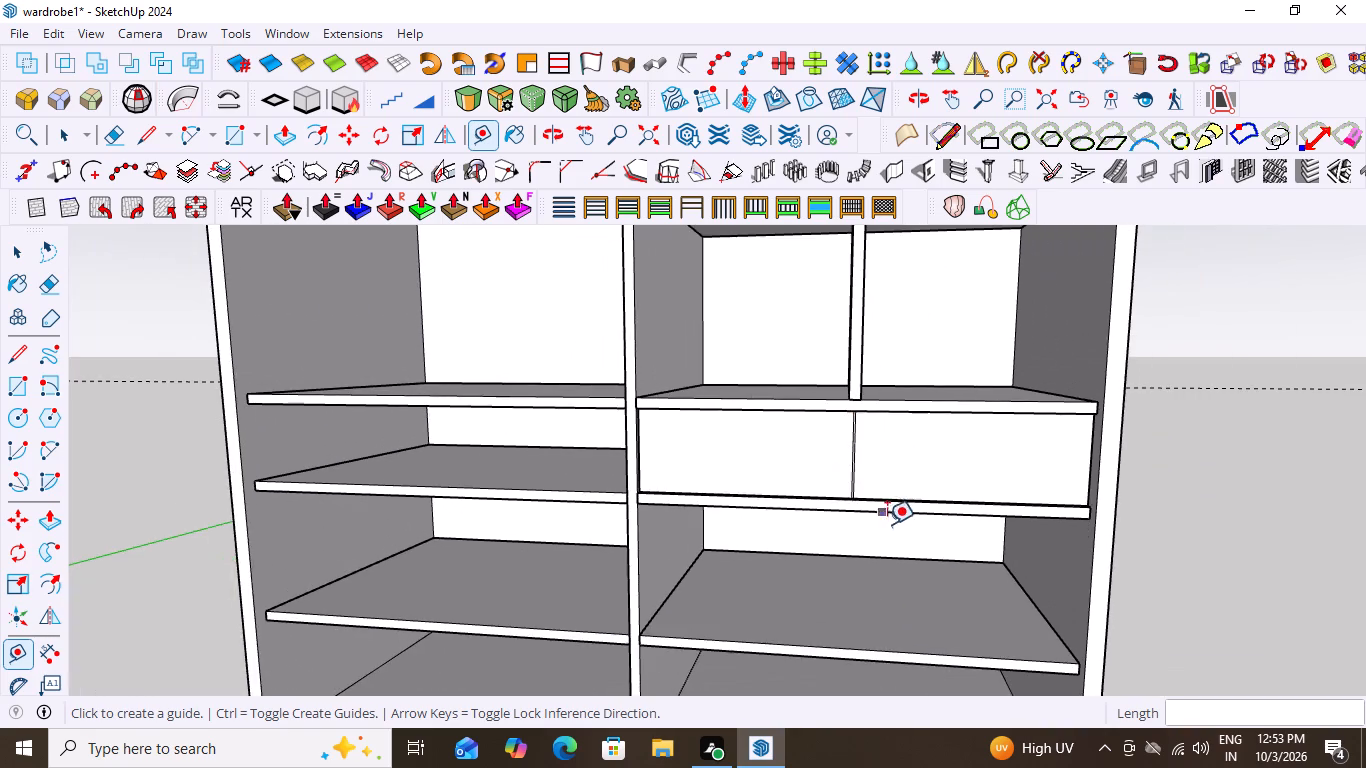
pyautogui.scroll(7, 891, 526)
pyautogui.moveTo(864, 508); pyautogui.dragTo(876, 530, button='middle')
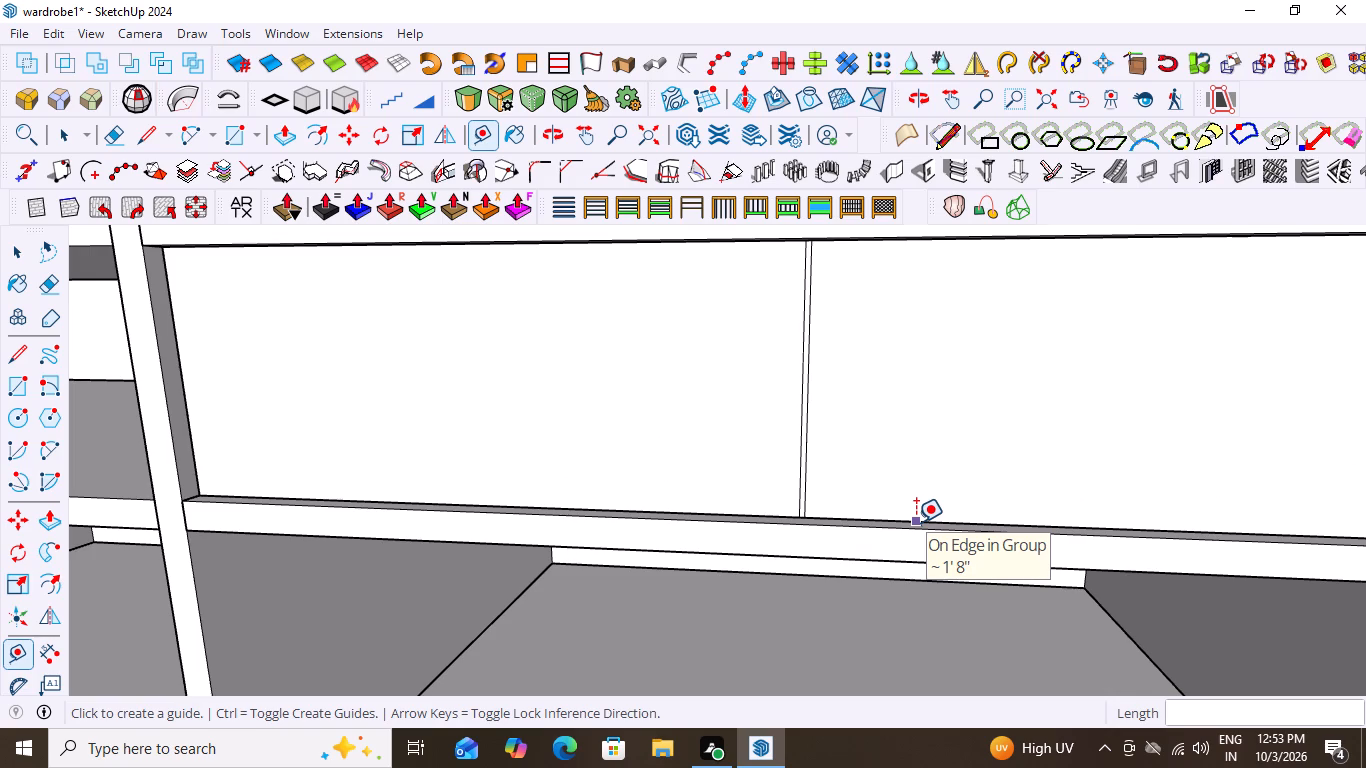
pyautogui.scroll(-5, 791, 476)
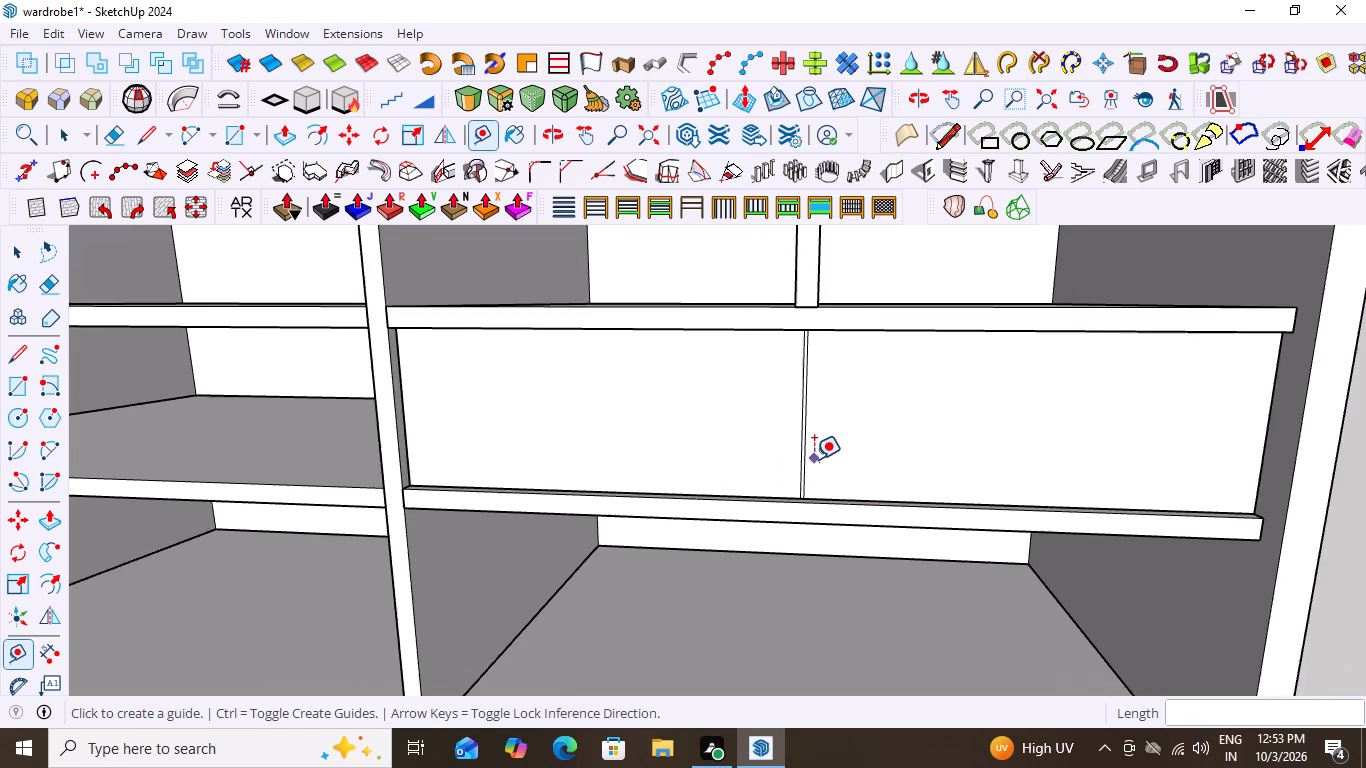
pyautogui.scroll(-6, 814, 459)
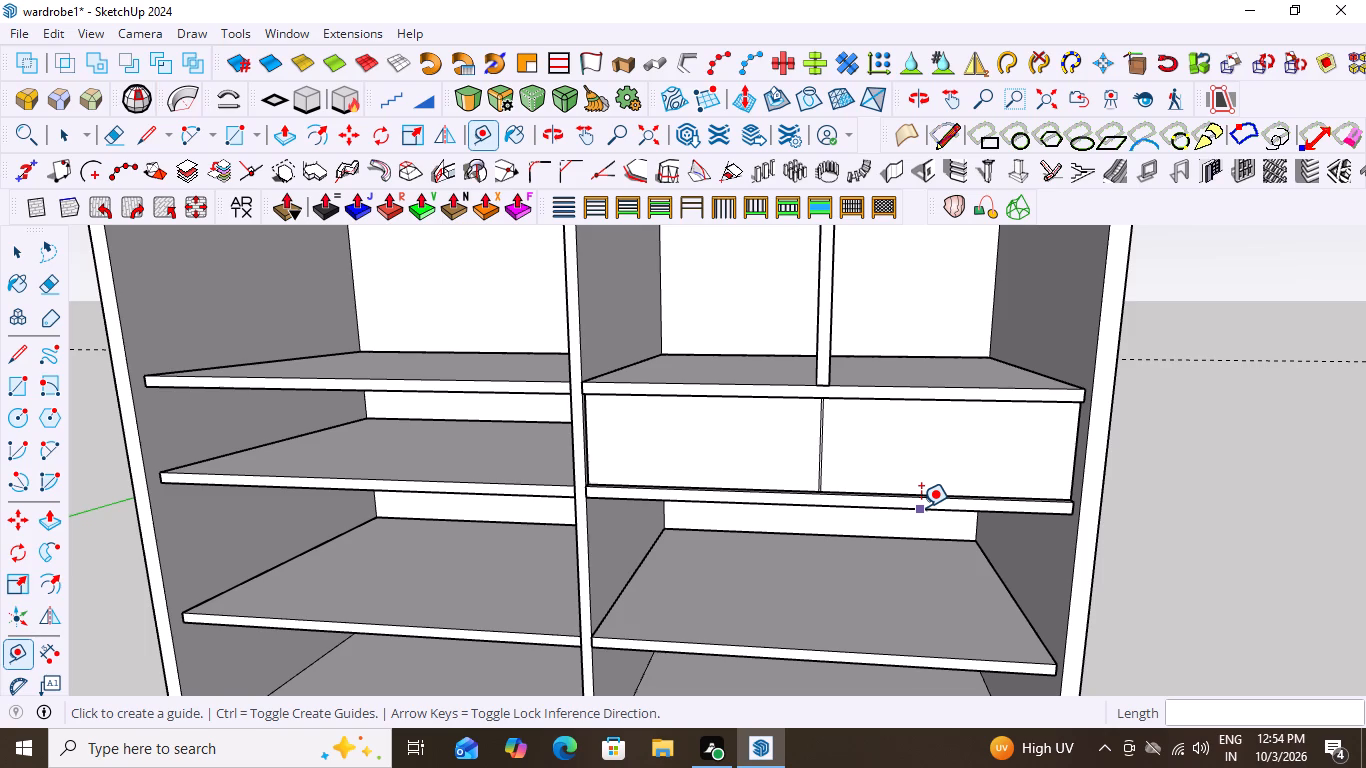
pyautogui.scroll(-10, 1139, 393)
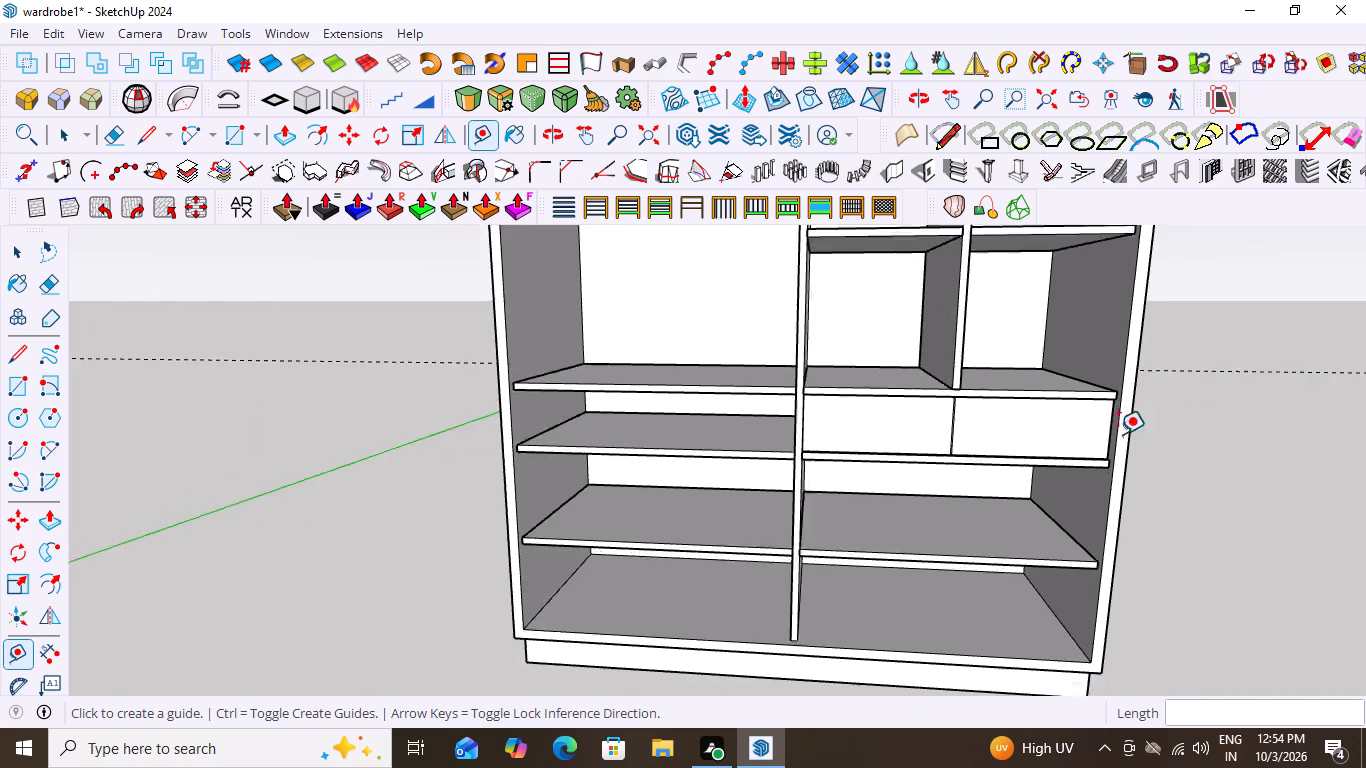
pyautogui.scroll(-7, 1020, 468)
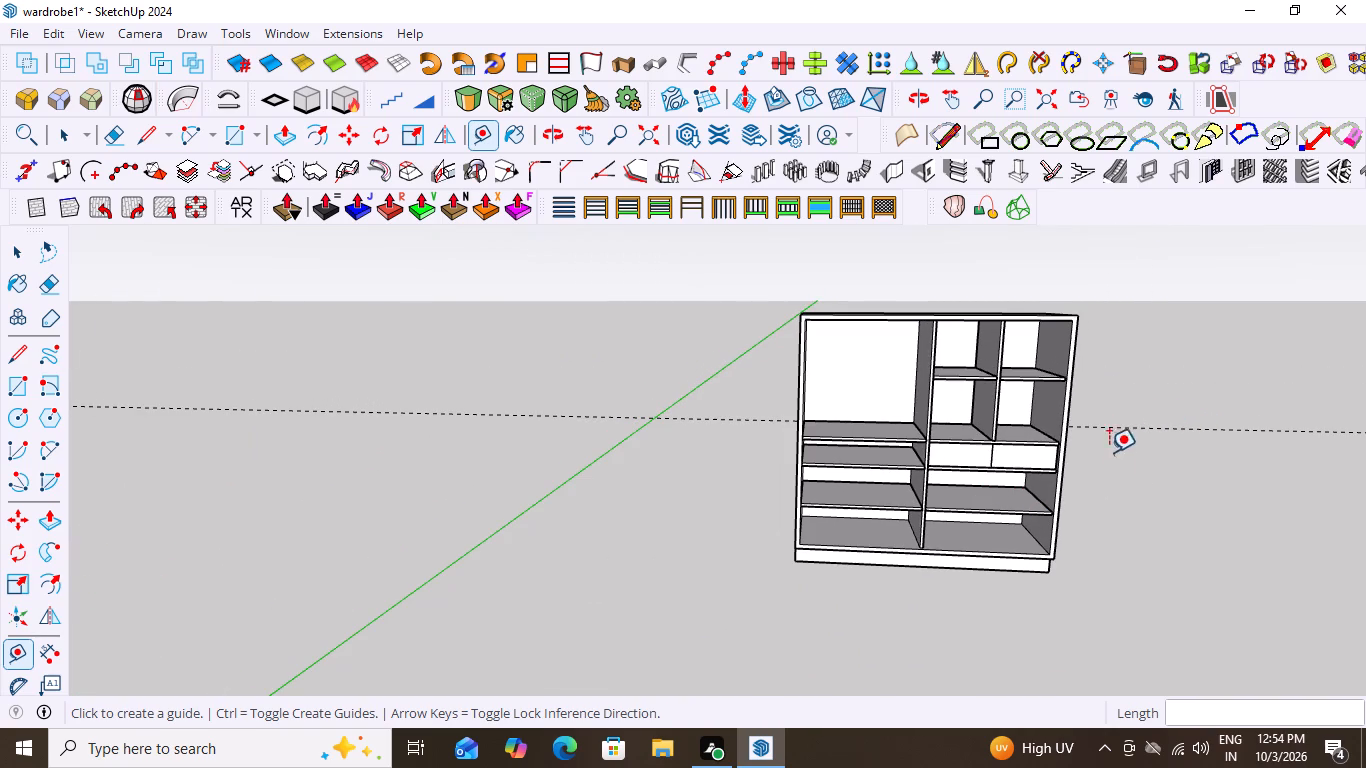
pyautogui.moveTo(1105, 517); pyautogui.dragTo(1168, 475, button='middle')
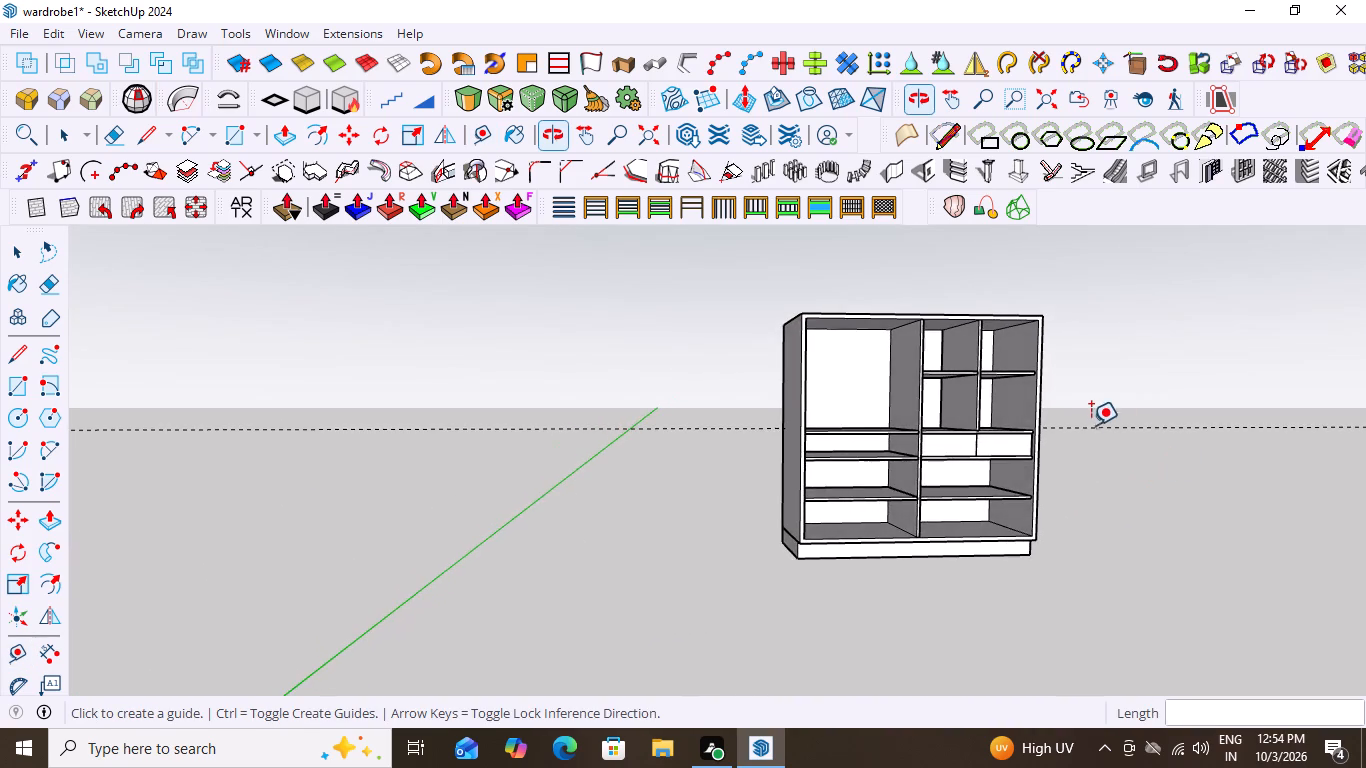
pyautogui.scroll(8, 1077, 419)
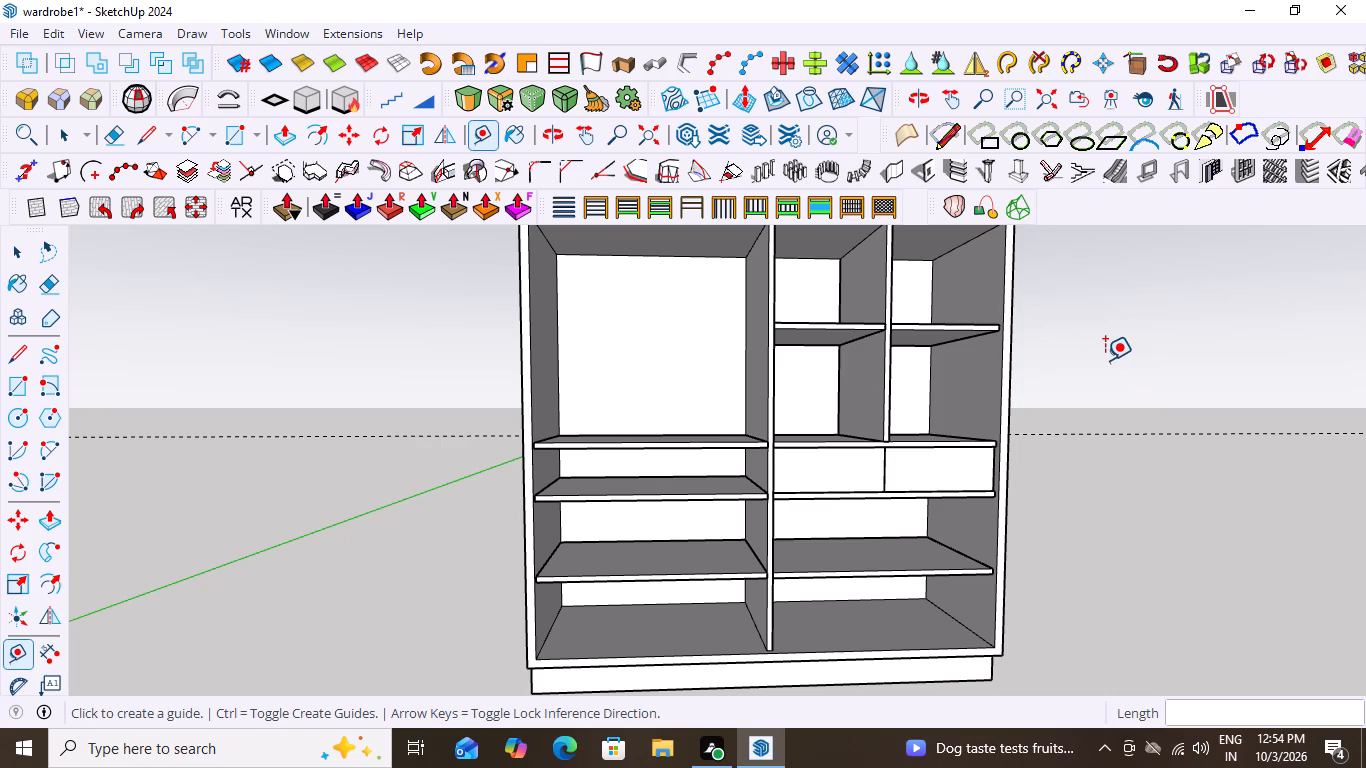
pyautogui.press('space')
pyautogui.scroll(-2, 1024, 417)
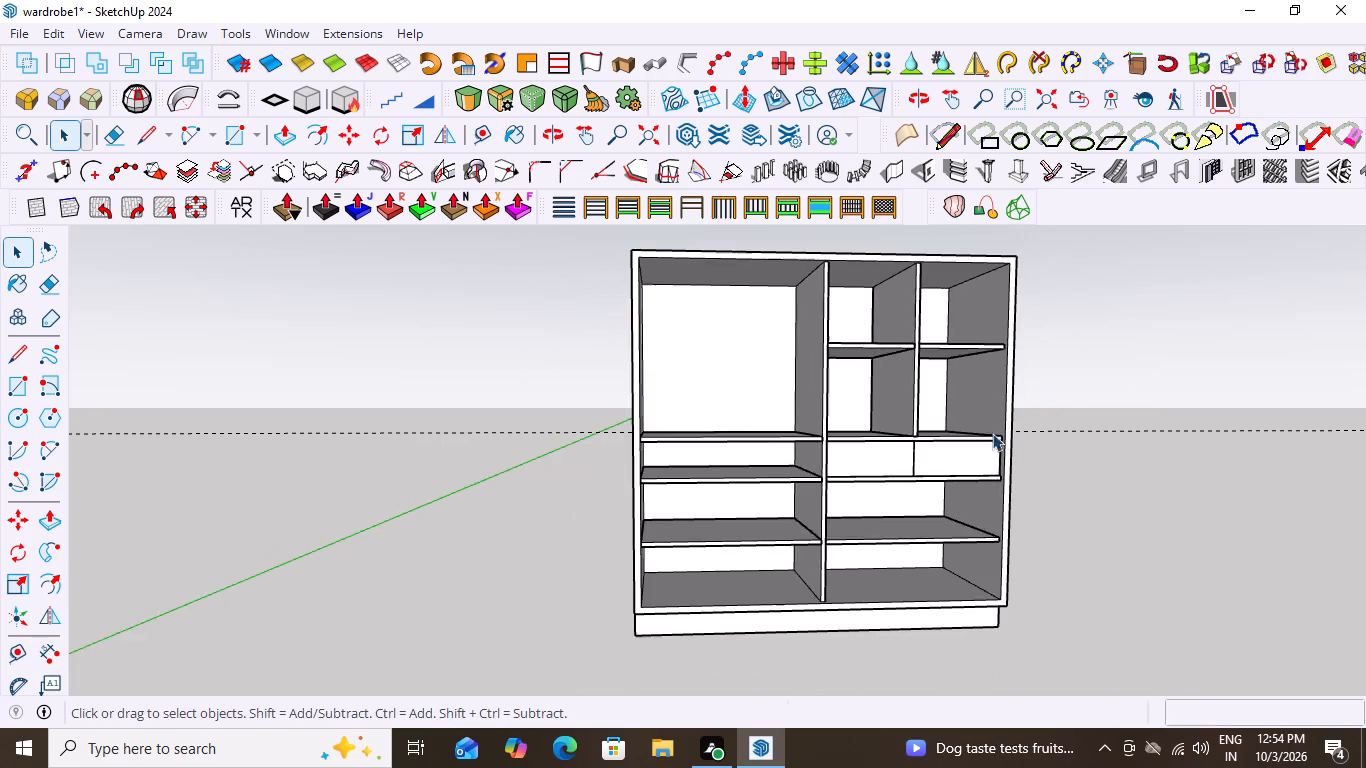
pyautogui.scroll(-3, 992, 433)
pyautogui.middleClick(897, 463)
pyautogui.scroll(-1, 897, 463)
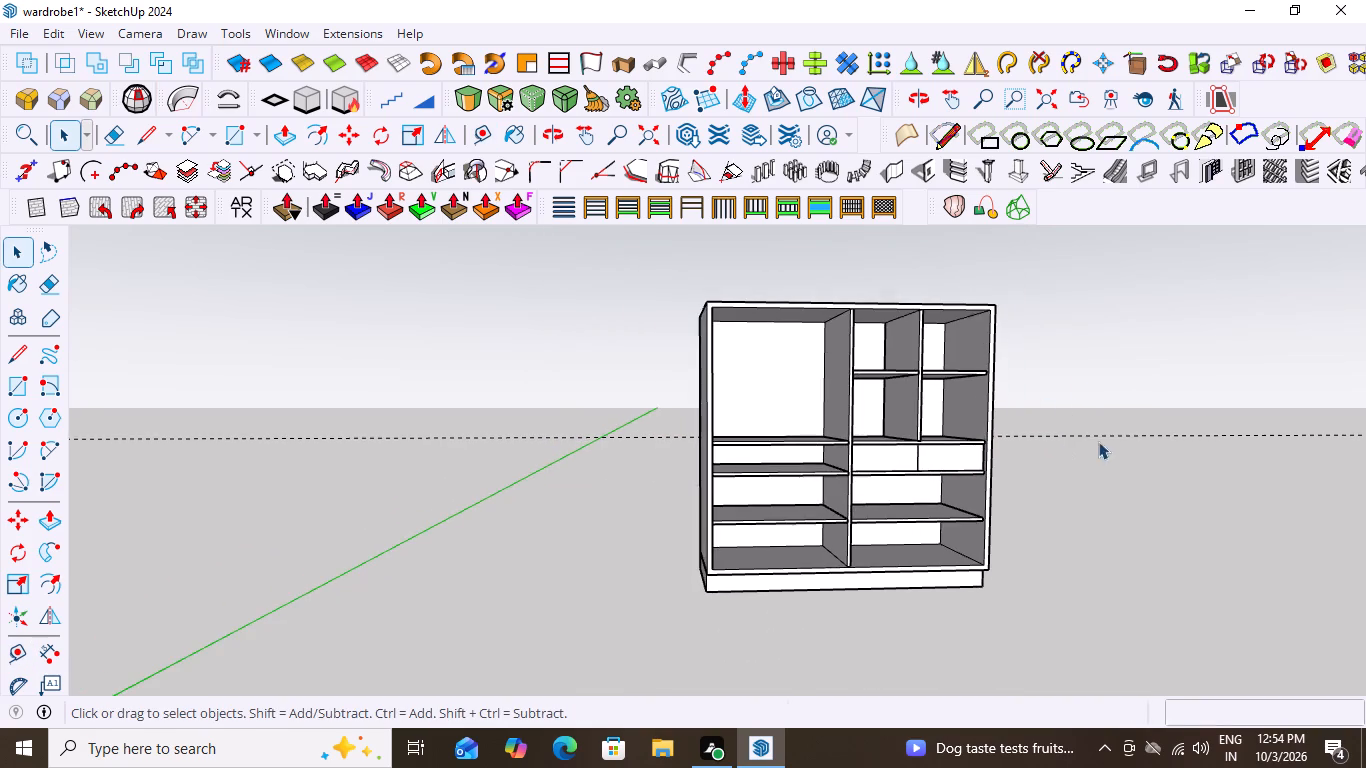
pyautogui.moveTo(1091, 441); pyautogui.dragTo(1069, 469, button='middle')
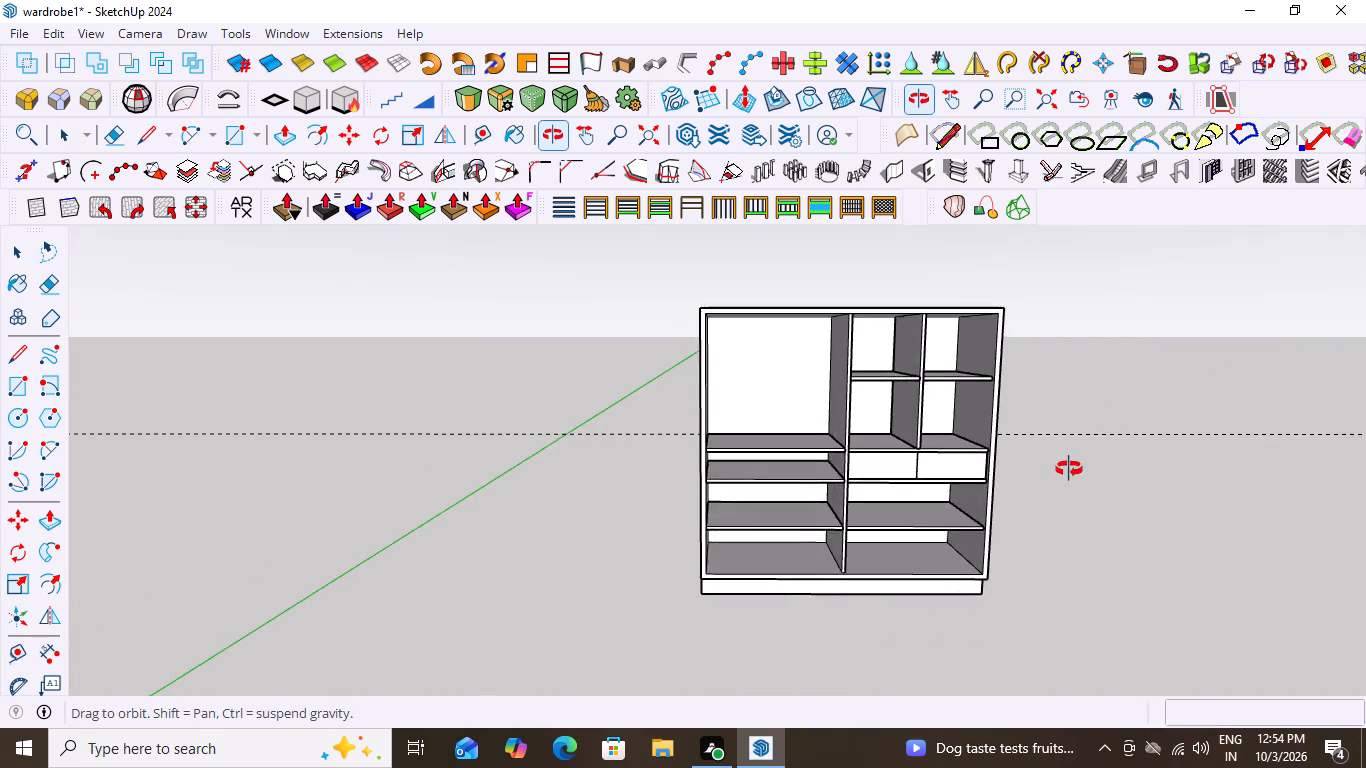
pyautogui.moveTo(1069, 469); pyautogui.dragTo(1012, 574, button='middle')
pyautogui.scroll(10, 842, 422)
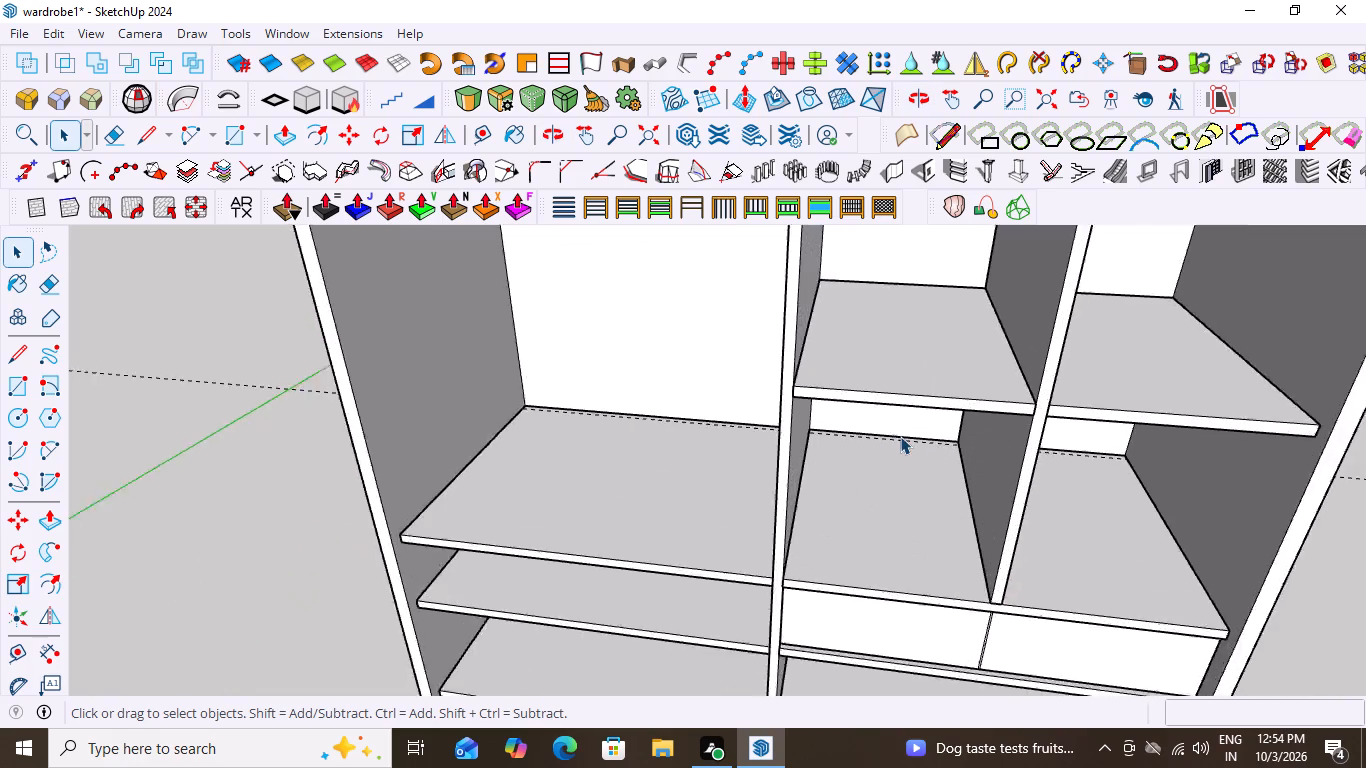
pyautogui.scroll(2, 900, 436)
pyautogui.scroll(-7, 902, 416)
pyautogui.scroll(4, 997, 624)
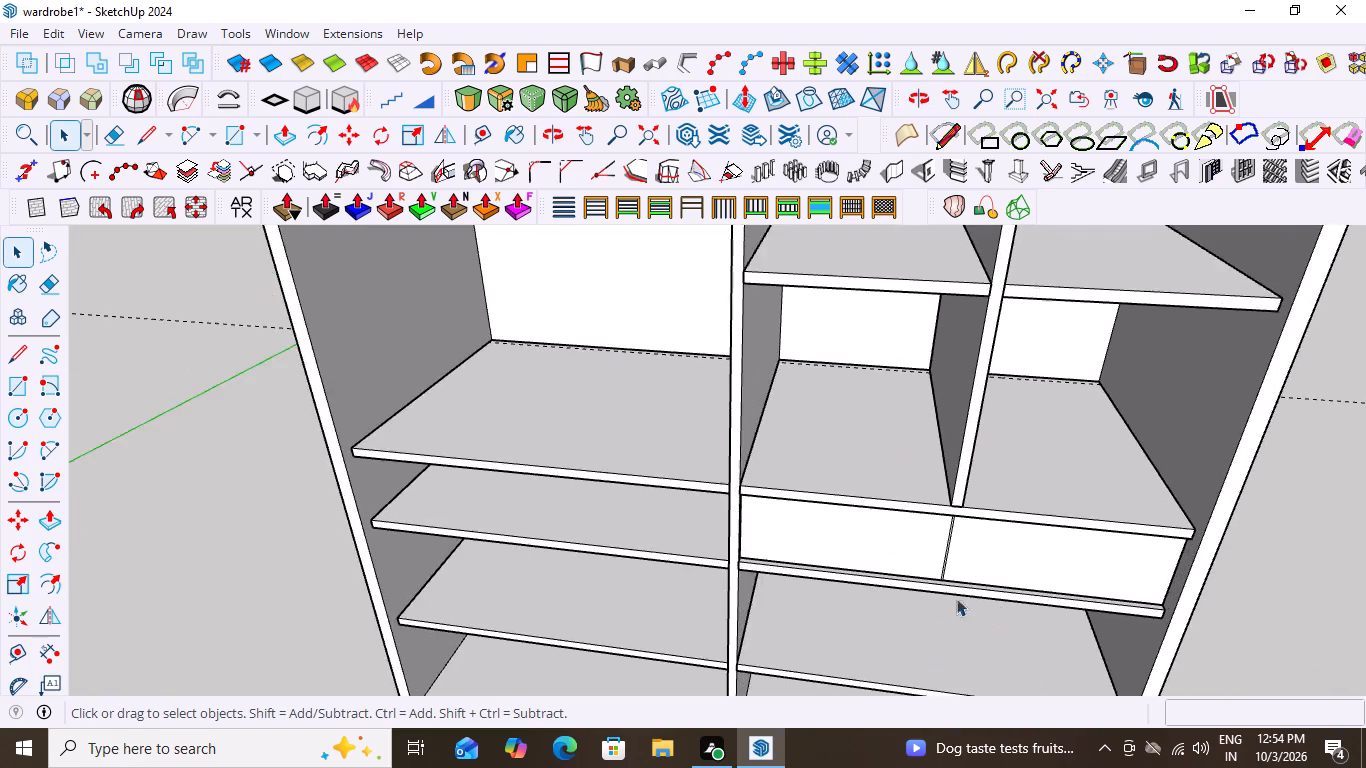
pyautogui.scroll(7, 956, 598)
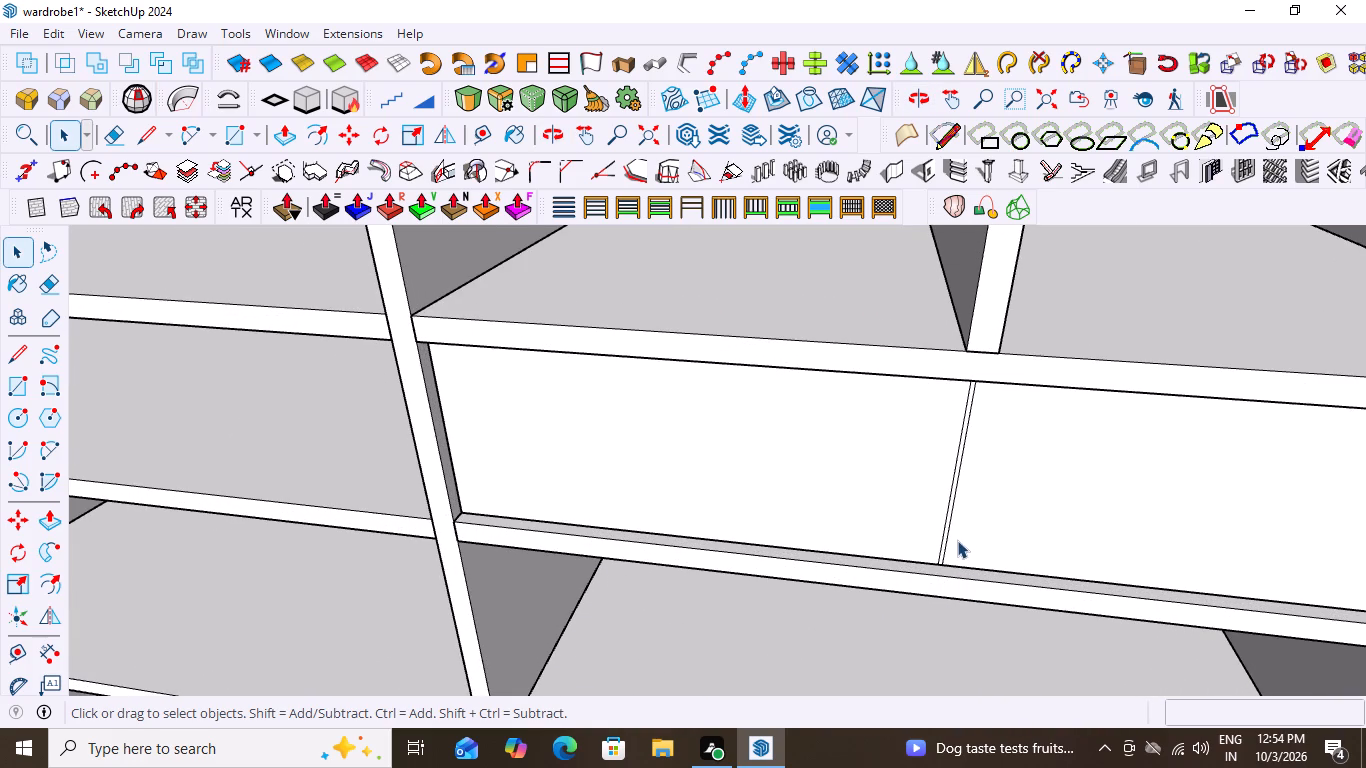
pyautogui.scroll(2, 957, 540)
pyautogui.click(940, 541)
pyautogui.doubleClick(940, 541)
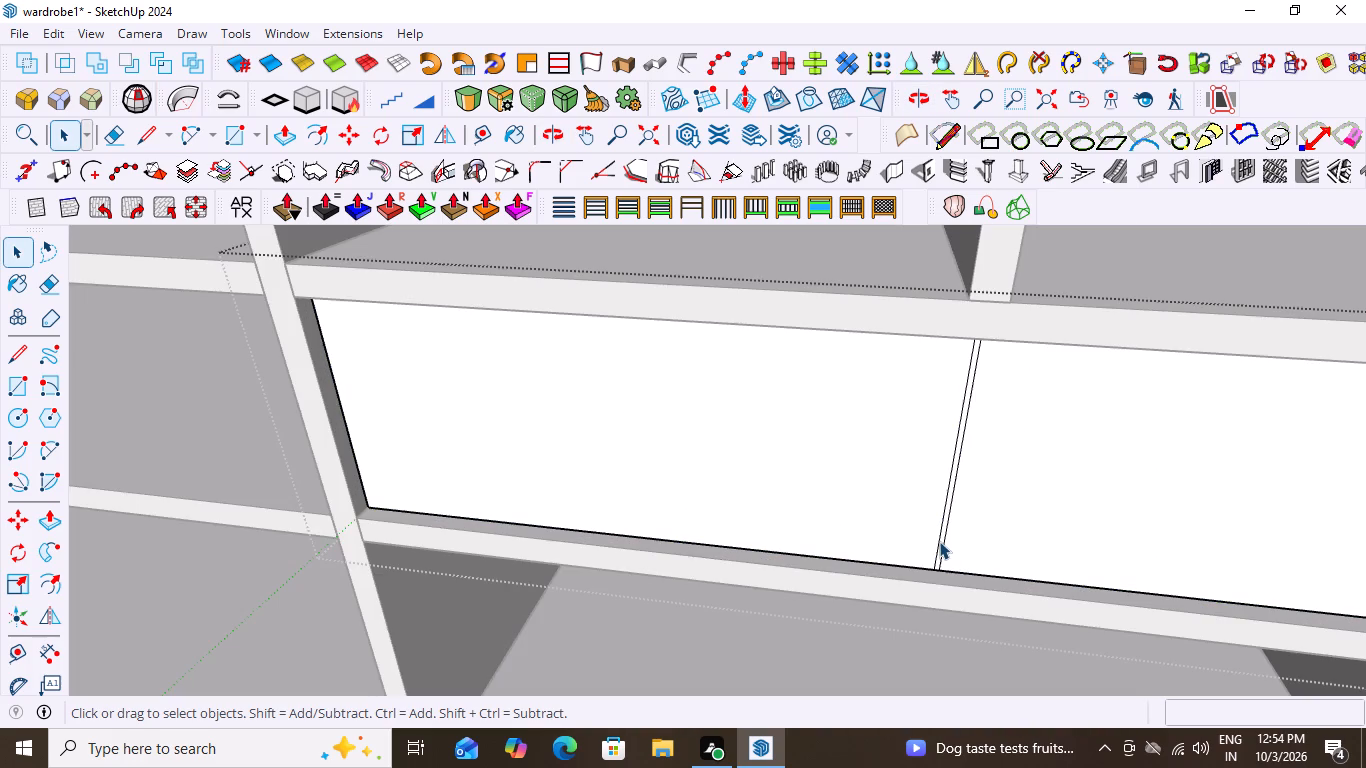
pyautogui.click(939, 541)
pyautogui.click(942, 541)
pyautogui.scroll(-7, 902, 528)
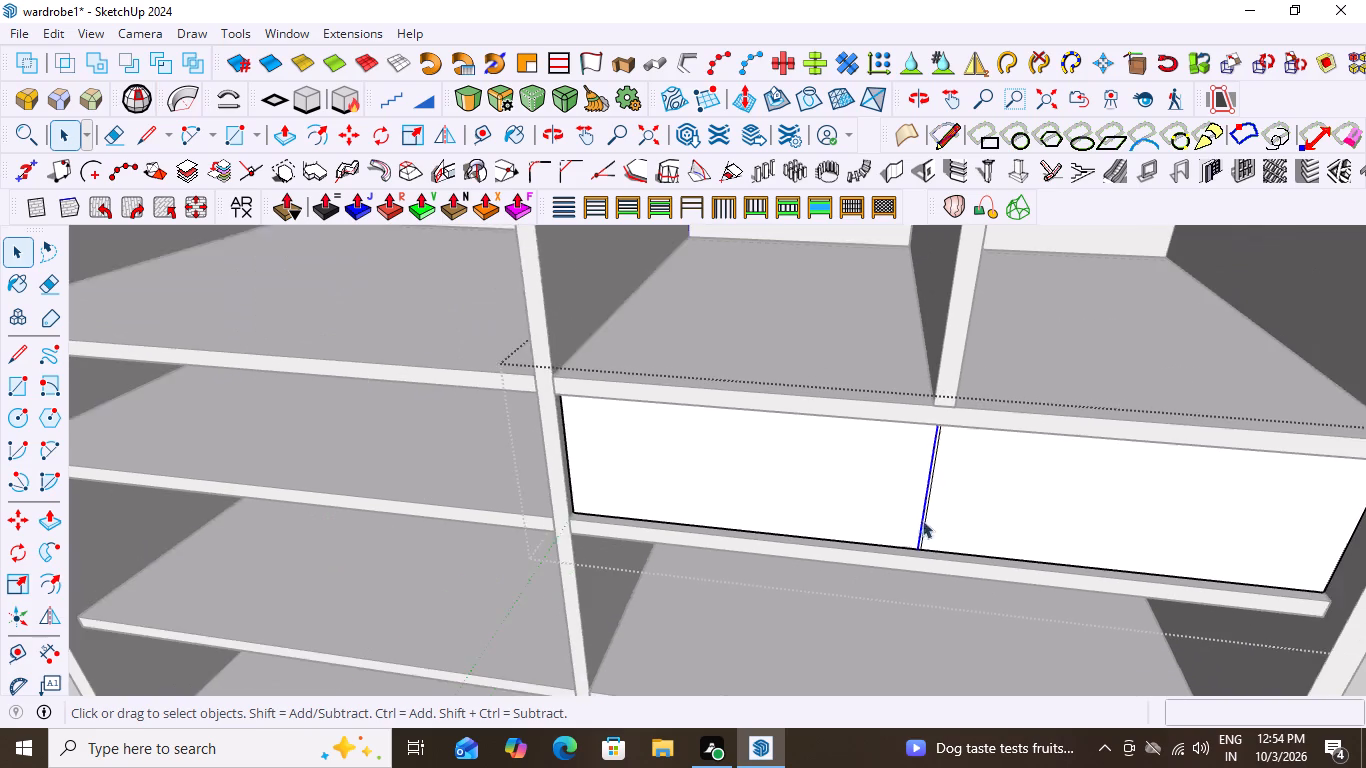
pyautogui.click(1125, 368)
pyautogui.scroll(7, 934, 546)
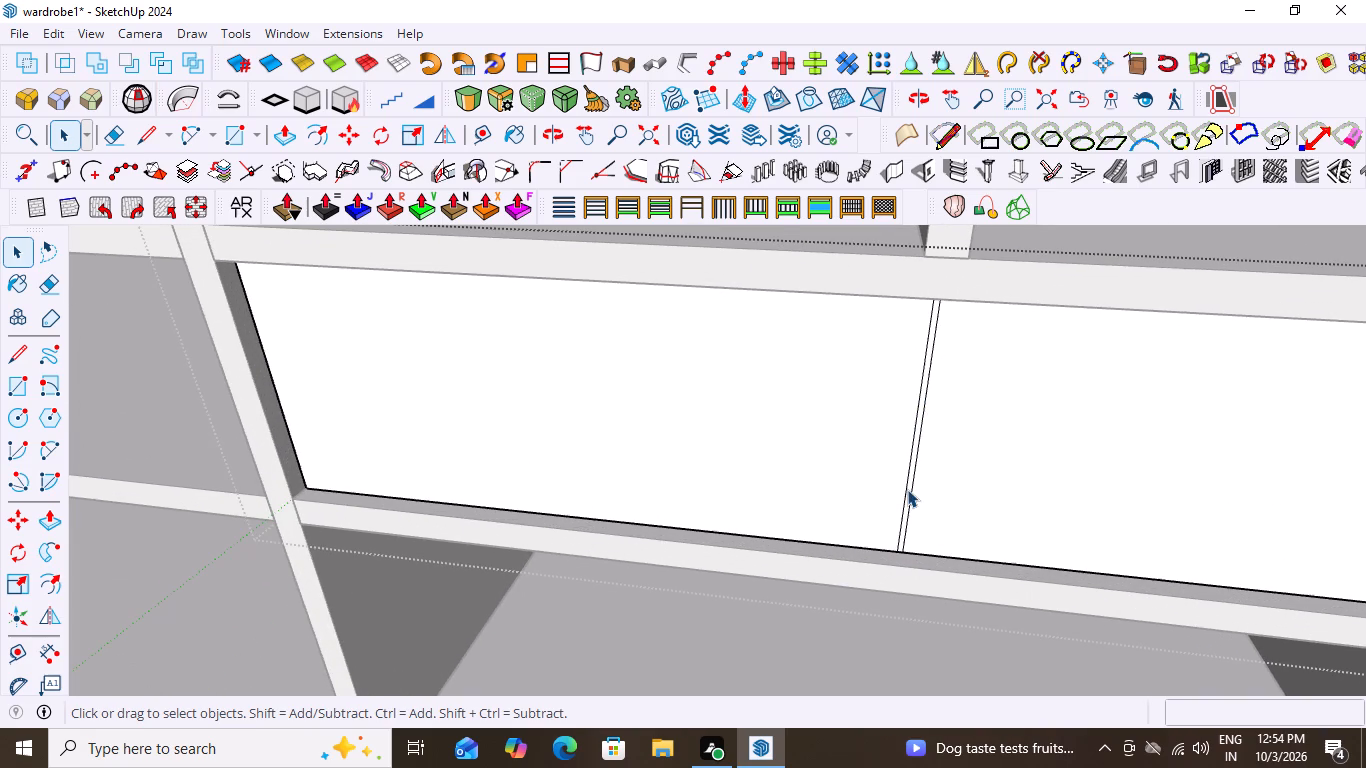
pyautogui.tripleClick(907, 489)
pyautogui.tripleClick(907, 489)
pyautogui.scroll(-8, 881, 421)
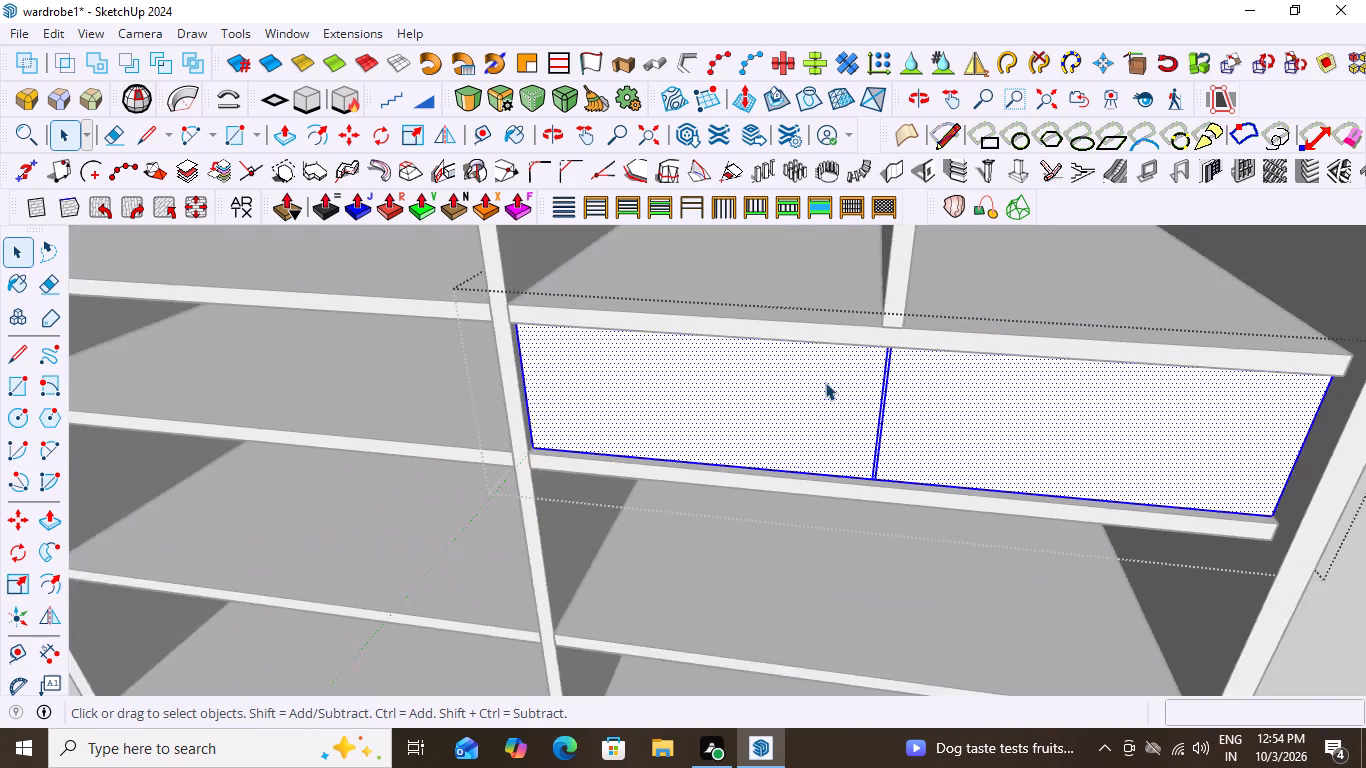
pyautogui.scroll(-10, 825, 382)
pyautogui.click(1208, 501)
# Select all the connected faces and edges of the two drawer fronts and the strip between them inside their group.
pyautogui.scroll(10, 881, 436)
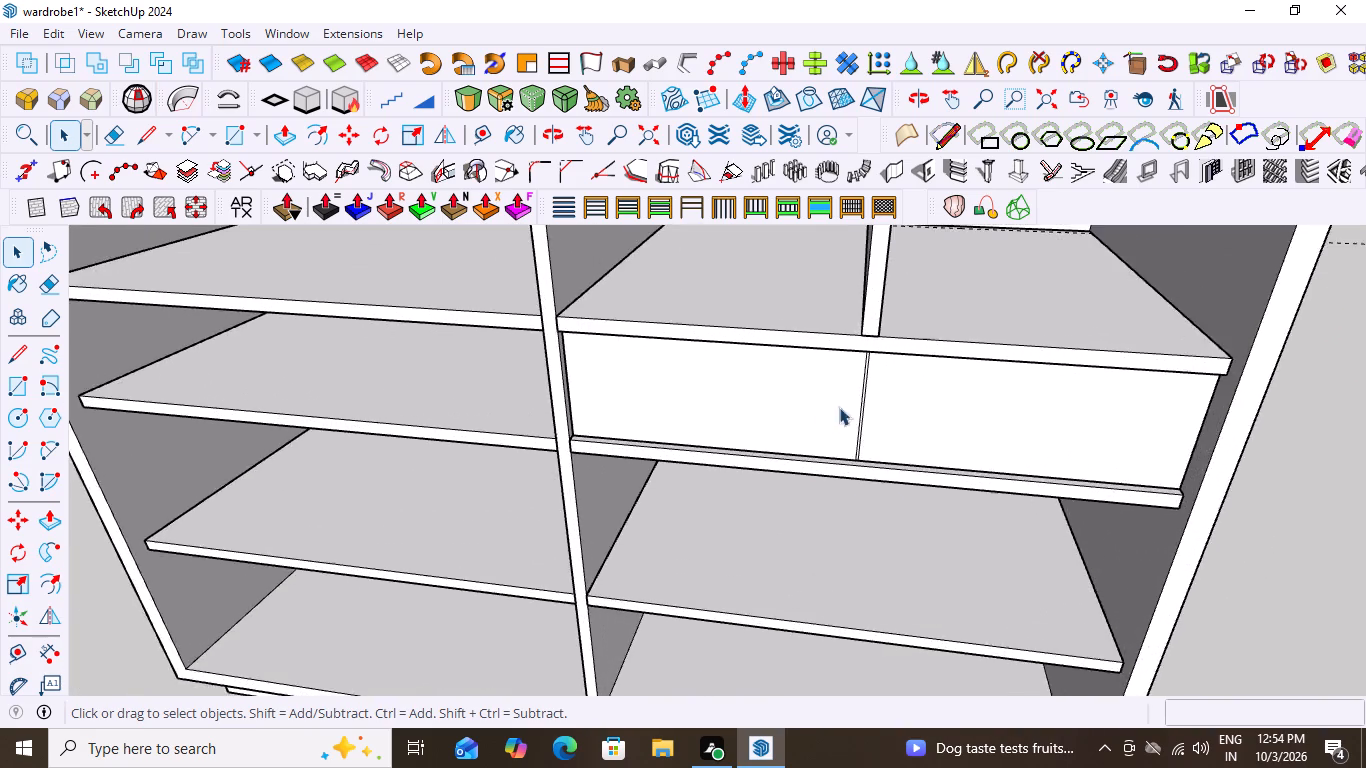
pyautogui.scroll(11, 839, 407)
pyautogui.click(865, 459)
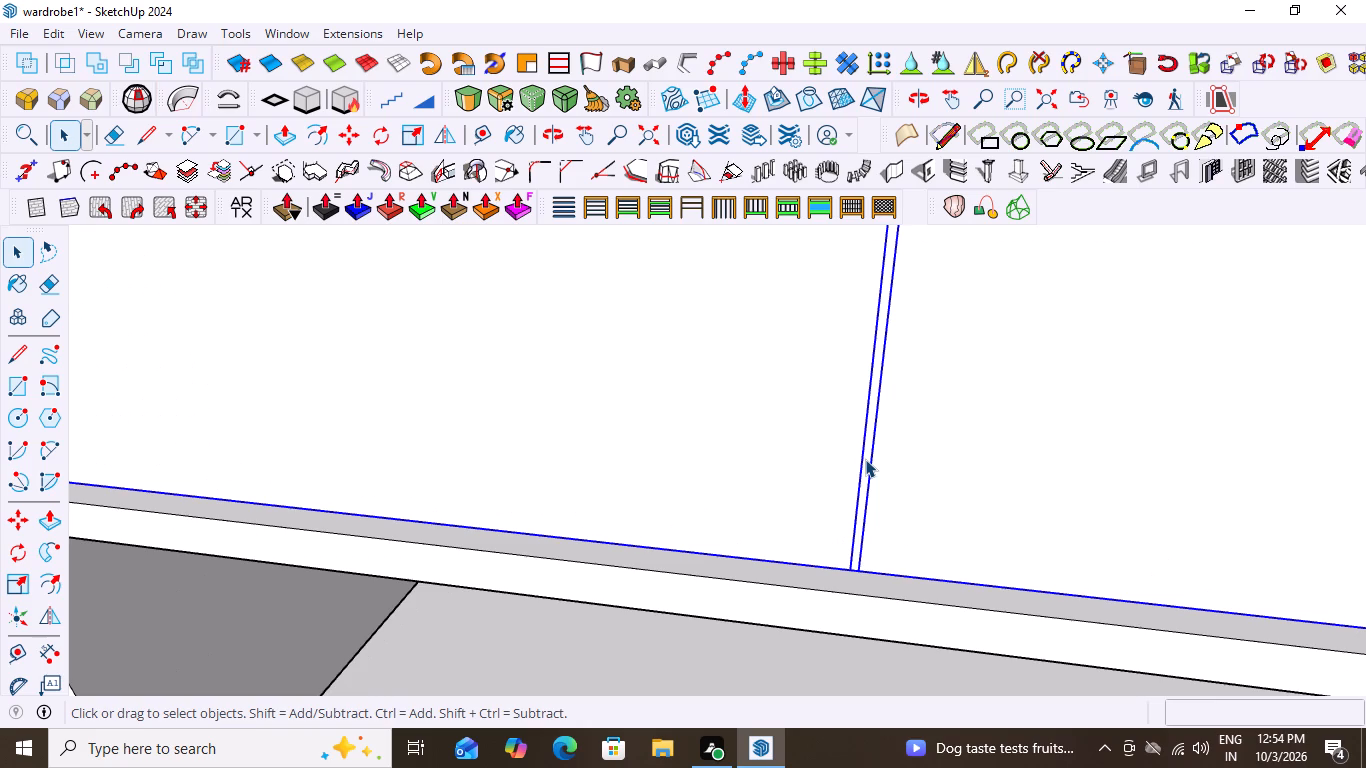
pyautogui.tripleClick(865, 459)
pyautogui.tripleClick(865, 459)
pyautogui.click(865, 459)
pyautogui.scroll(-2, 907, 433)
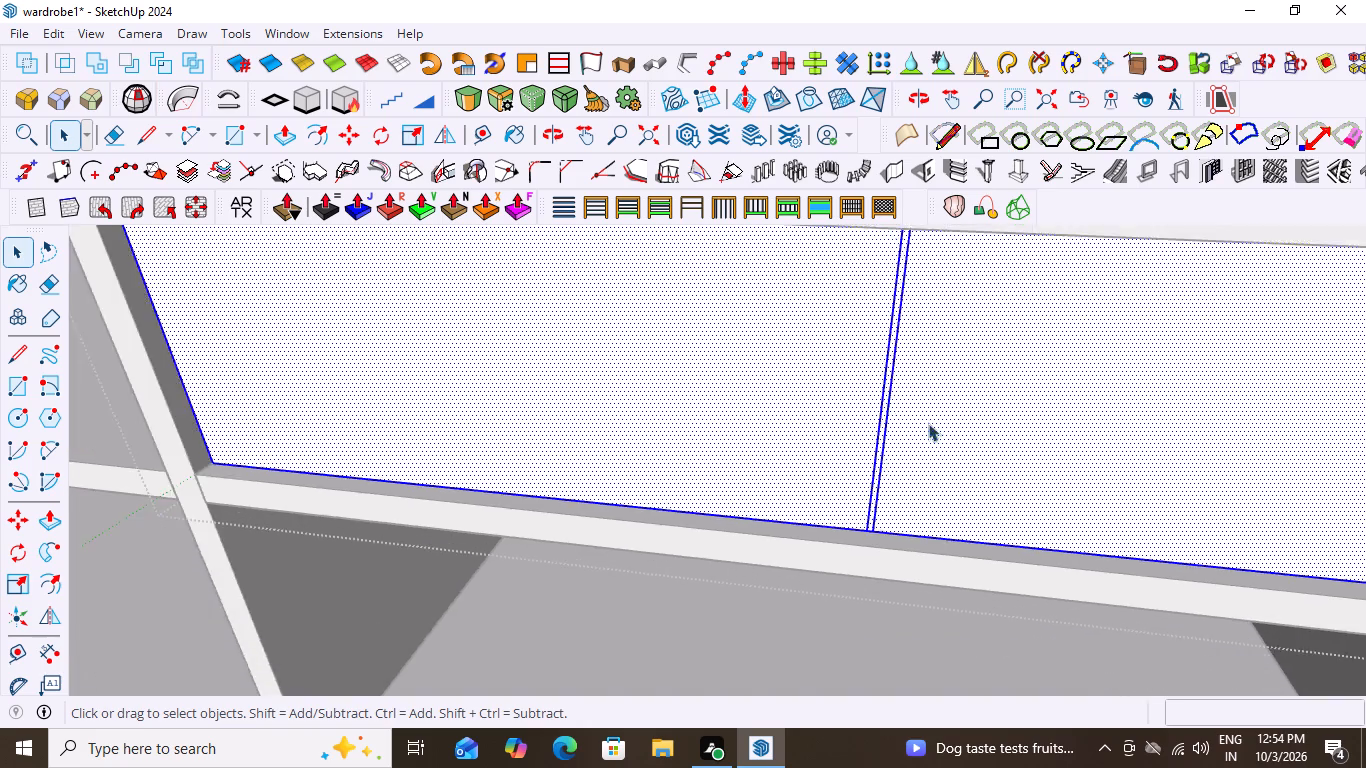
pyautogui.scroll(-17, 928, 423)
pyautogui.doubleClick(904, 432)
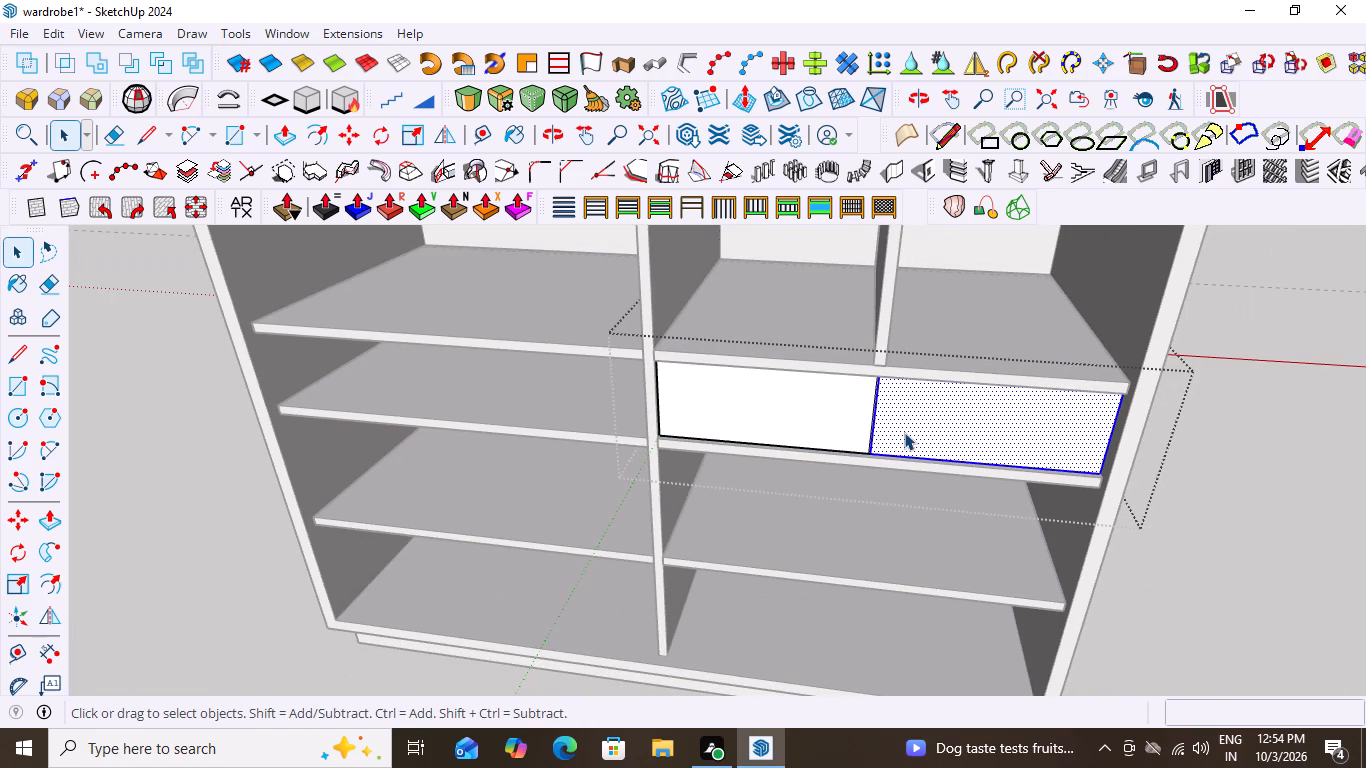
pyautogui.doubleClick(862, 425)
pyautogui.scroll(12, 871, 427)
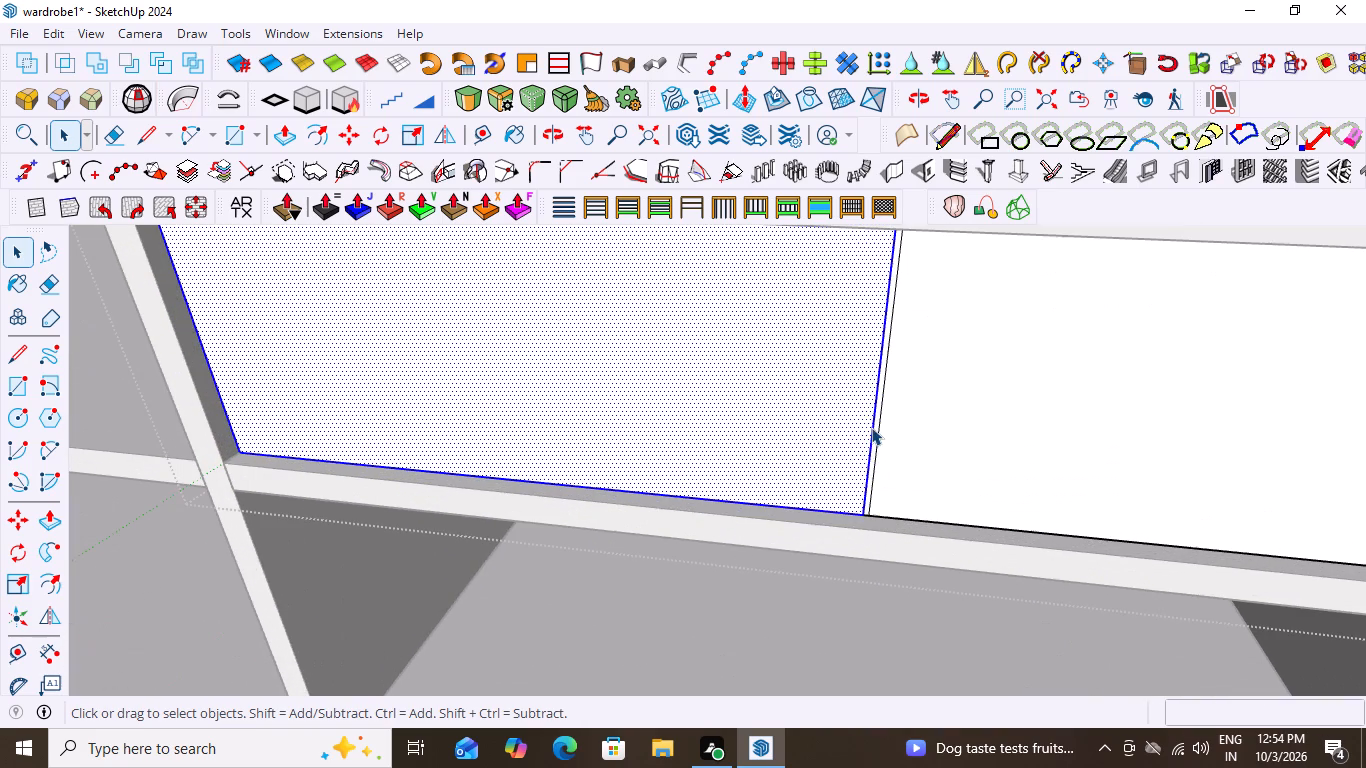
pyautogui.doubleClick(872, 451)
pyautogui.tripleClick(872, 451)
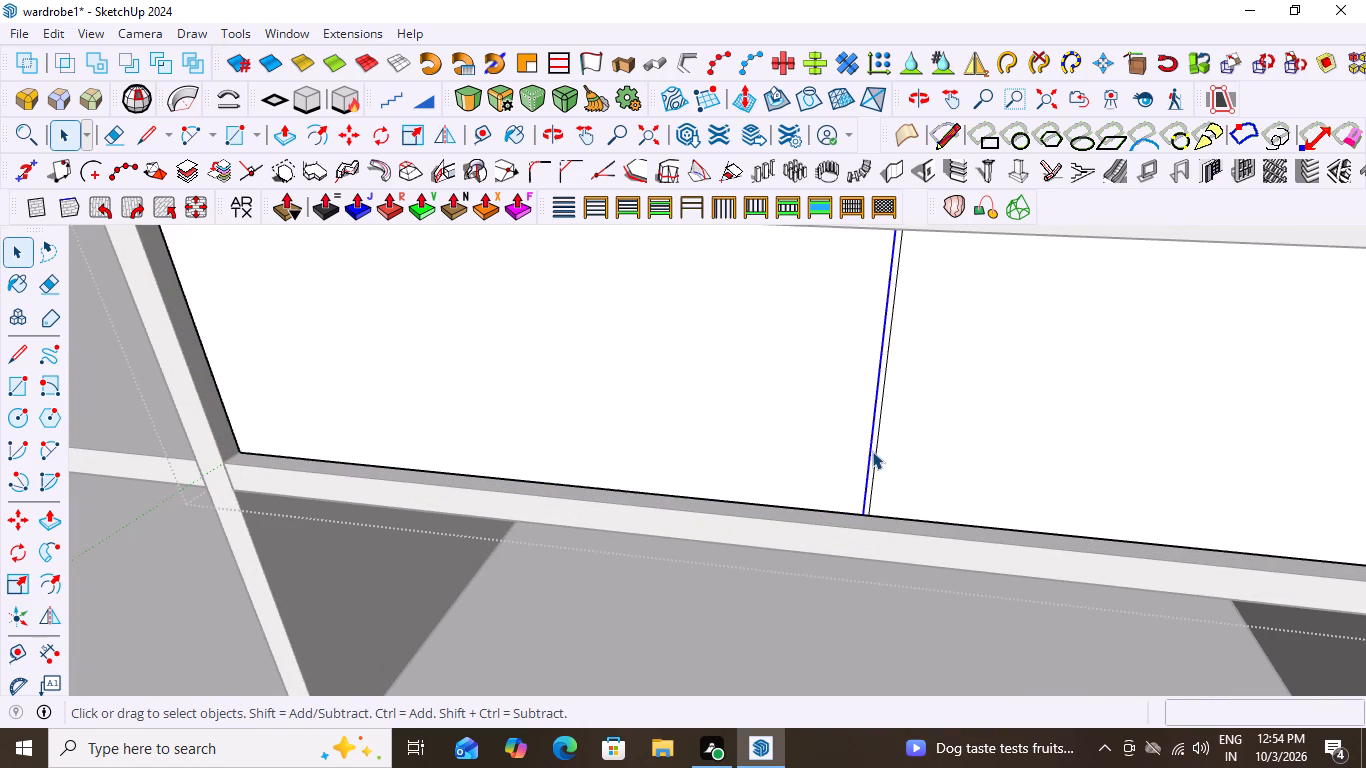
pyautogui.doubleClick(872, 451)
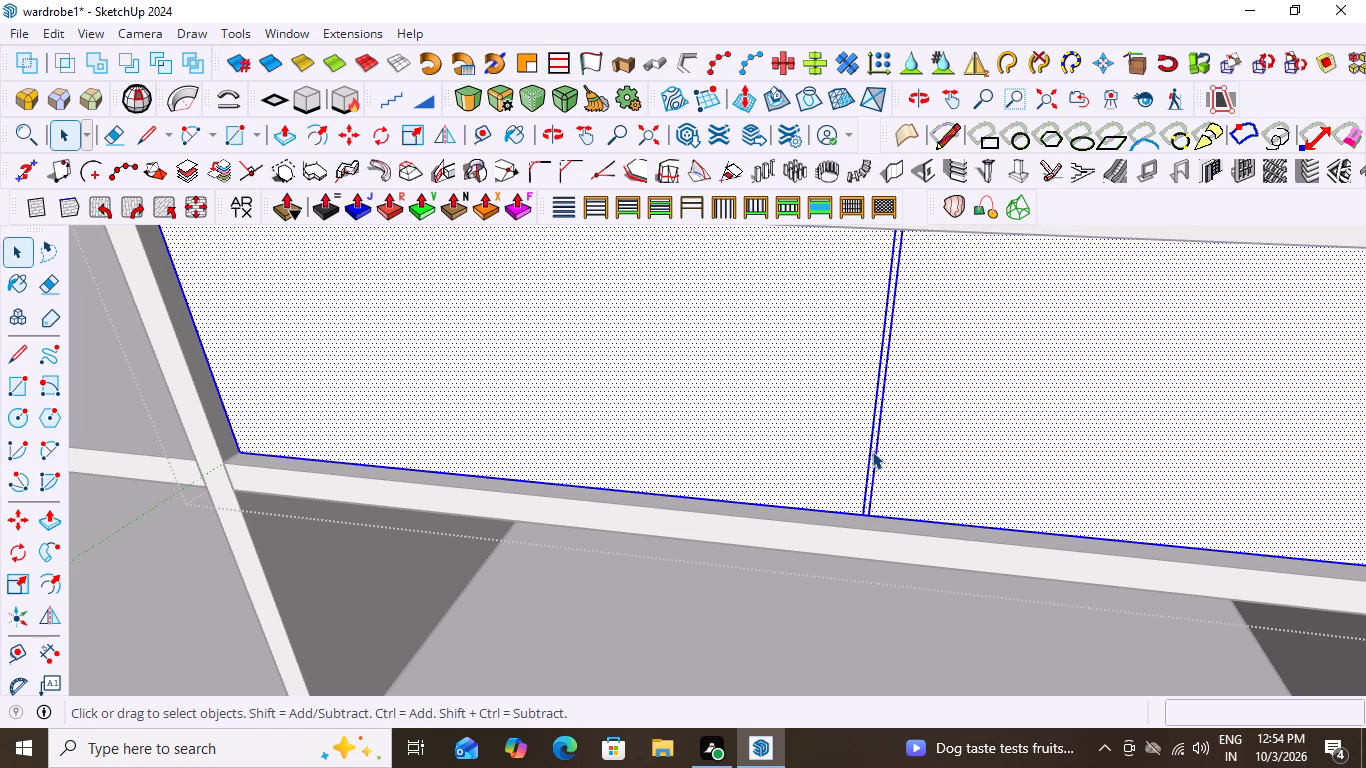
# Remove both large drawer-front faces and their outer bottom and side edges from the selection.
pyautogui.keyDown('ctrl'); pyautogui.click(1020, 449); pyautogui.keyUp('ctrl')
pyautogui.keyDown('ctrl'); pyautogui.click(791, 407); pyautogui.keyUp('ctrl')
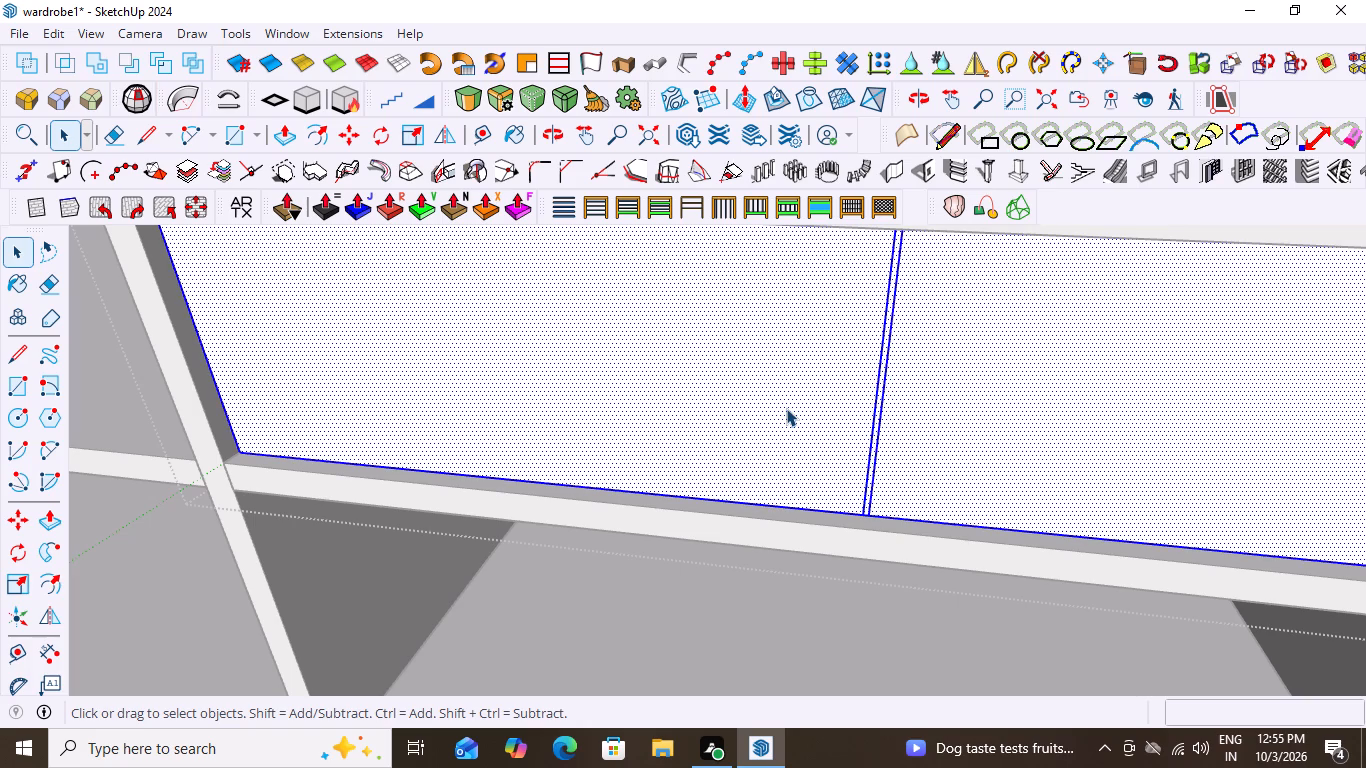
pyautogui.keyDown('shift'); pyautogui.click(786, 408); pyautogui.keyUp('shift')
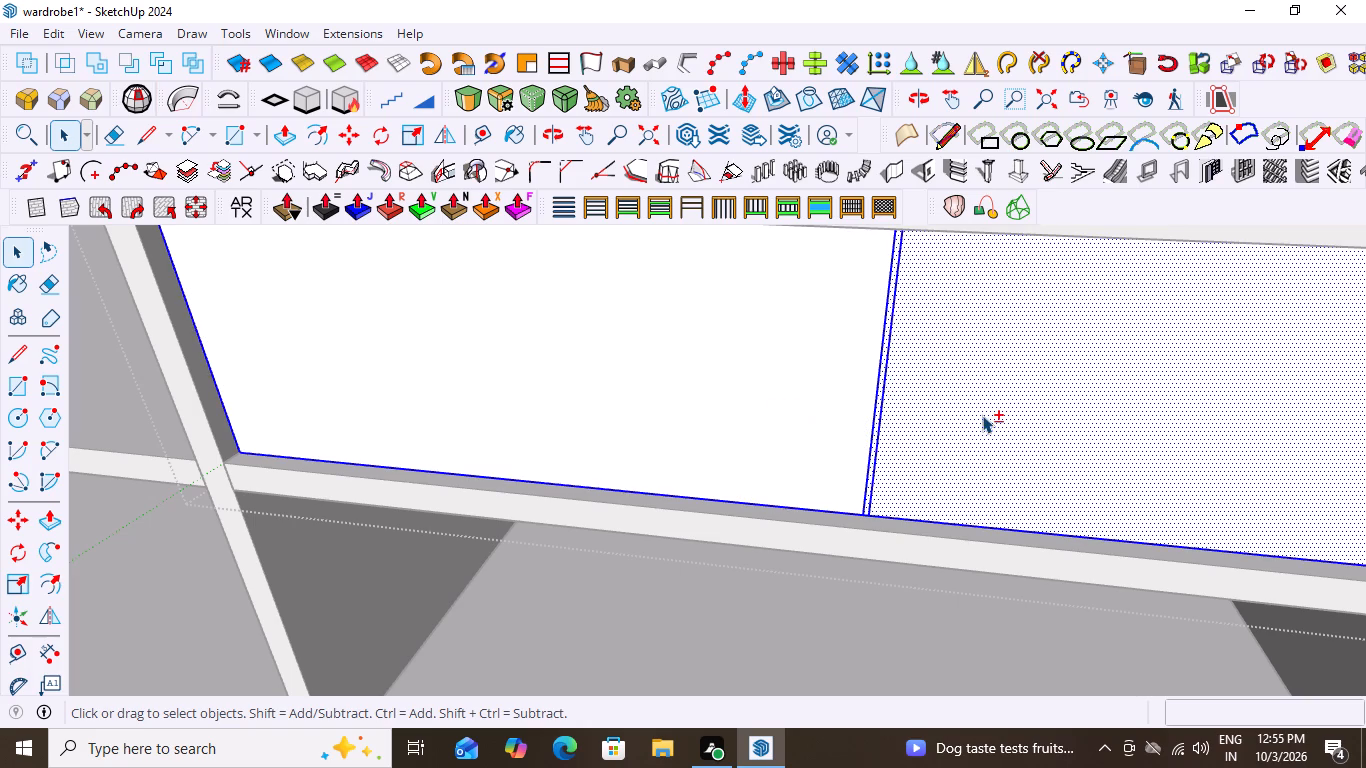
pyautogui.keyDown('shift'); pyautogui.click(982, 415); pyautogui.keyUp('shift')
pyautogui.scroll(2, 907, 453)
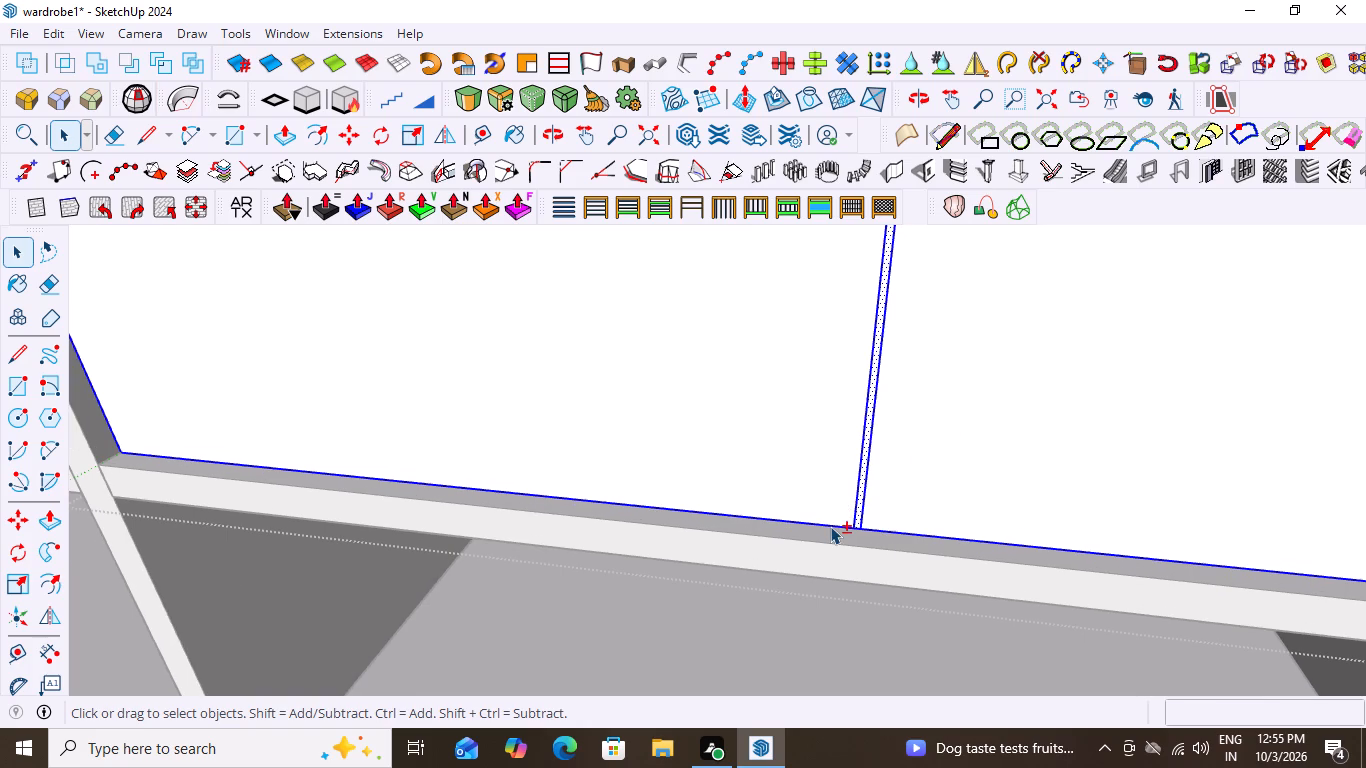
pyautogui.keyDown('shift'); pyautogui.click(832, 521); pyautogui.keyUp('shift')
pyautogui.keyDown('shift'); pyautogui.click(820, 522); pyautogui.keyUp('shift')
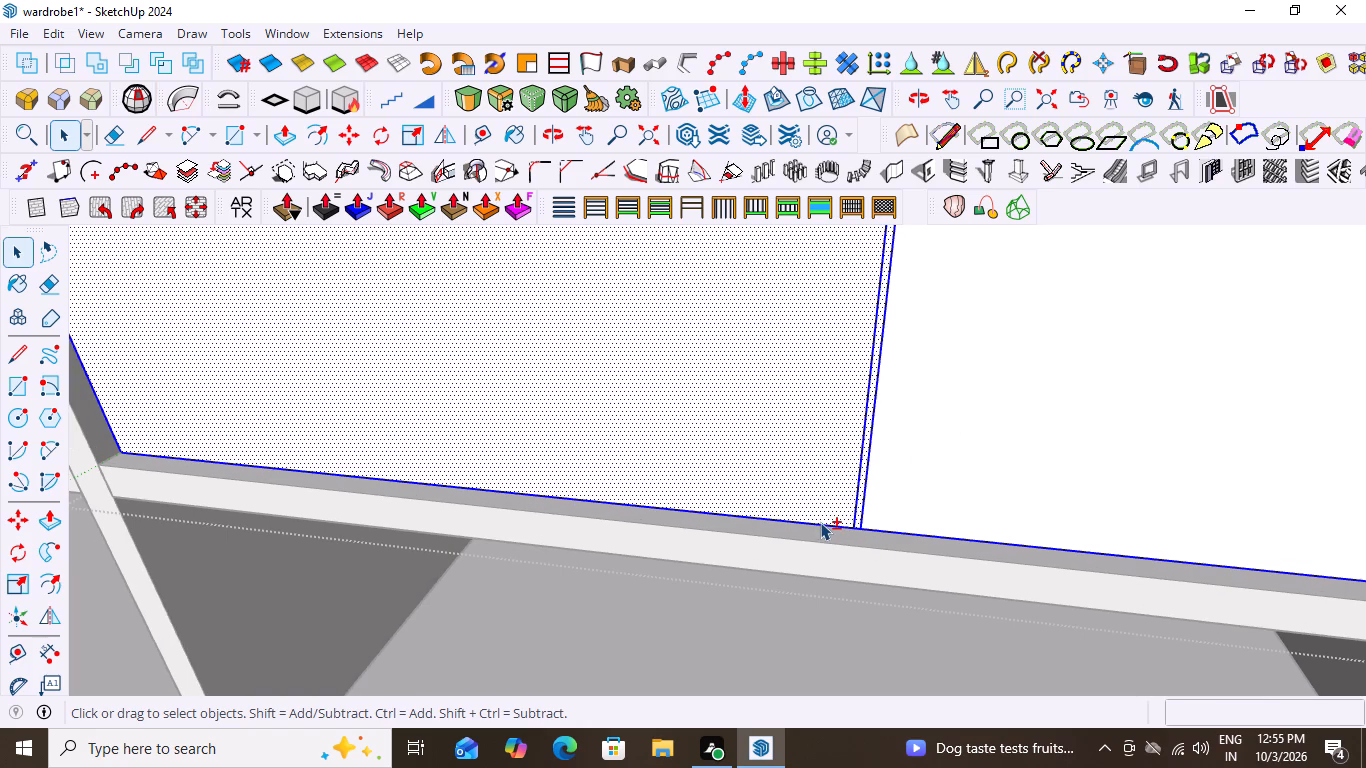
pyautogui.keyDown('shift'); pyautogui.click(807, 474); pyautogui.keyUp('shift')
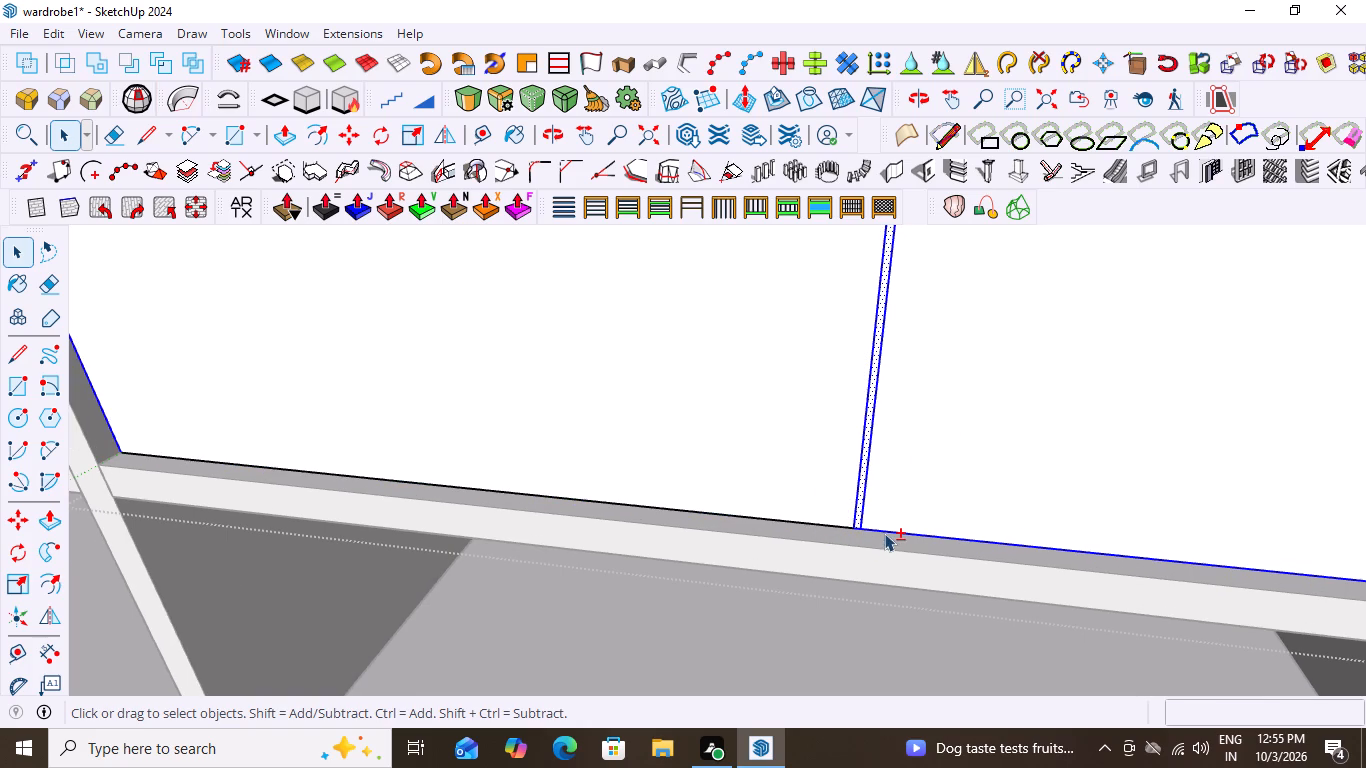
pyautogui.keyDown('shift'); pyautogui.click(884, 533); pyautogui.keyUp('shift')
pyautogui.keyDown('shift'); pyautogui.scroll(-7, 849, 523); pyautogui.keyUp('shift')
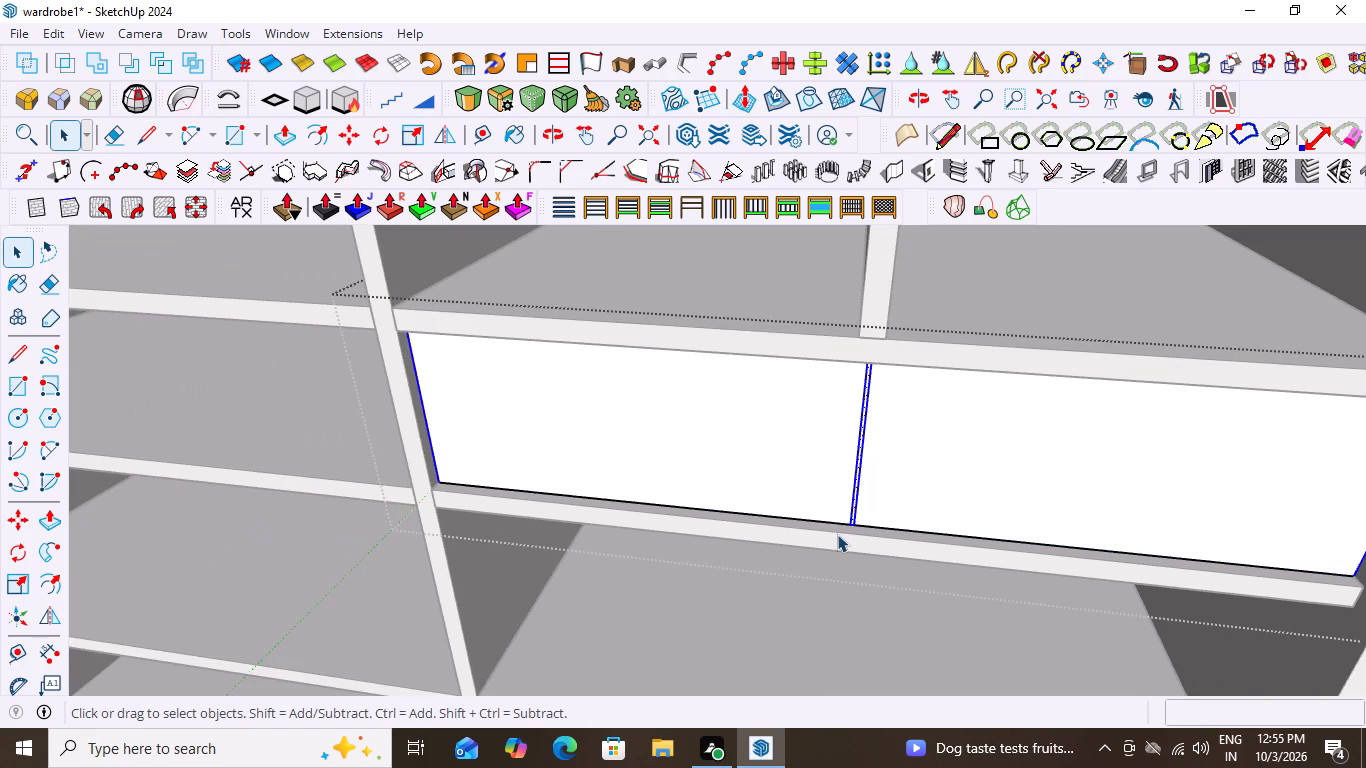
pyautogui.scroll(3, 496, 497)
pyautogui.keyDown('shift'); pyautogui.scroll(3, 426, 467); pyautogui.keyUp('shift')
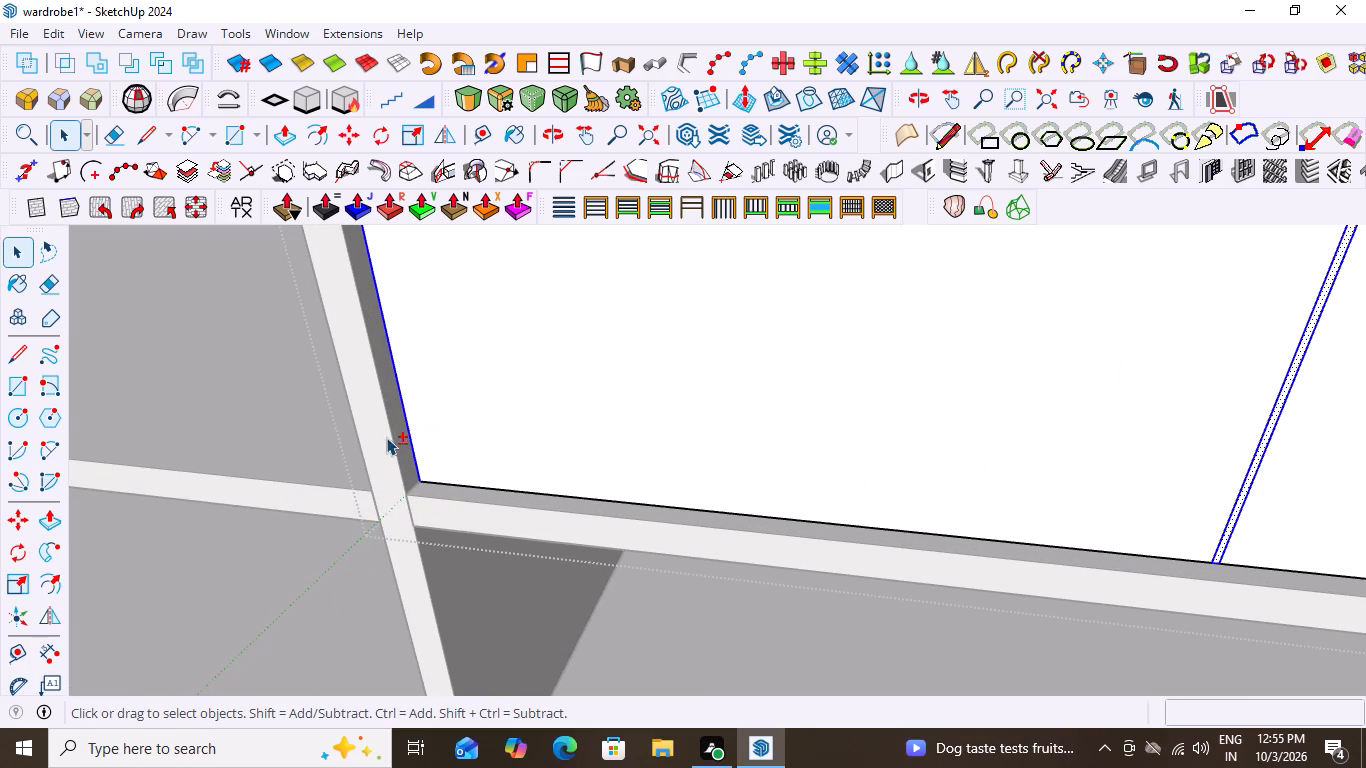
pyautogui.keyDown('shift'); pyautogui.click(411, 445); pyautogui.keyUp('shift')
pyautogui.keyDown('shift'); pyautogui.scroll(-5, 356, 439); pyautogui.keyUp('shift')
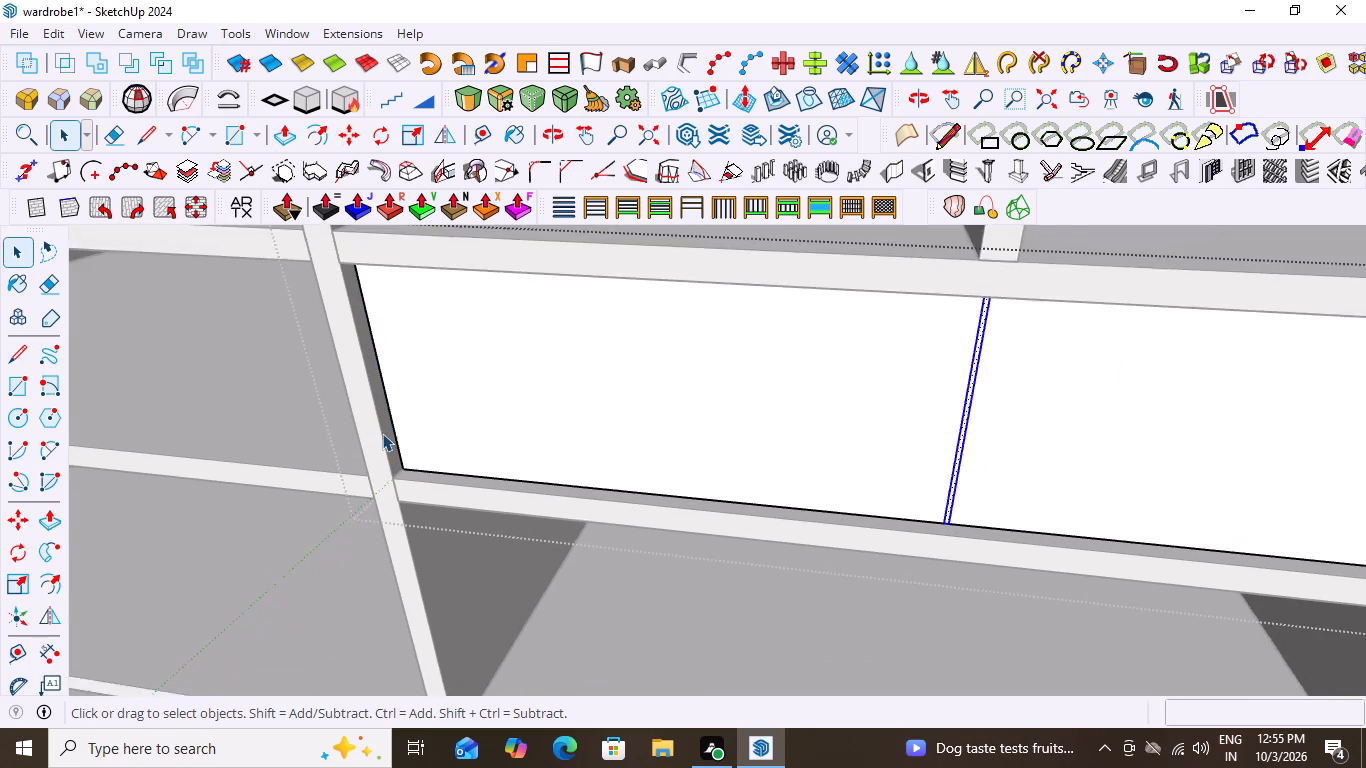
pyautogui.keyDown('shift'); pyautogui.scroll(-5, 382, 433); pyautogui.keyUp('shift')
pyautogui.scroll(11, 1127, 520)
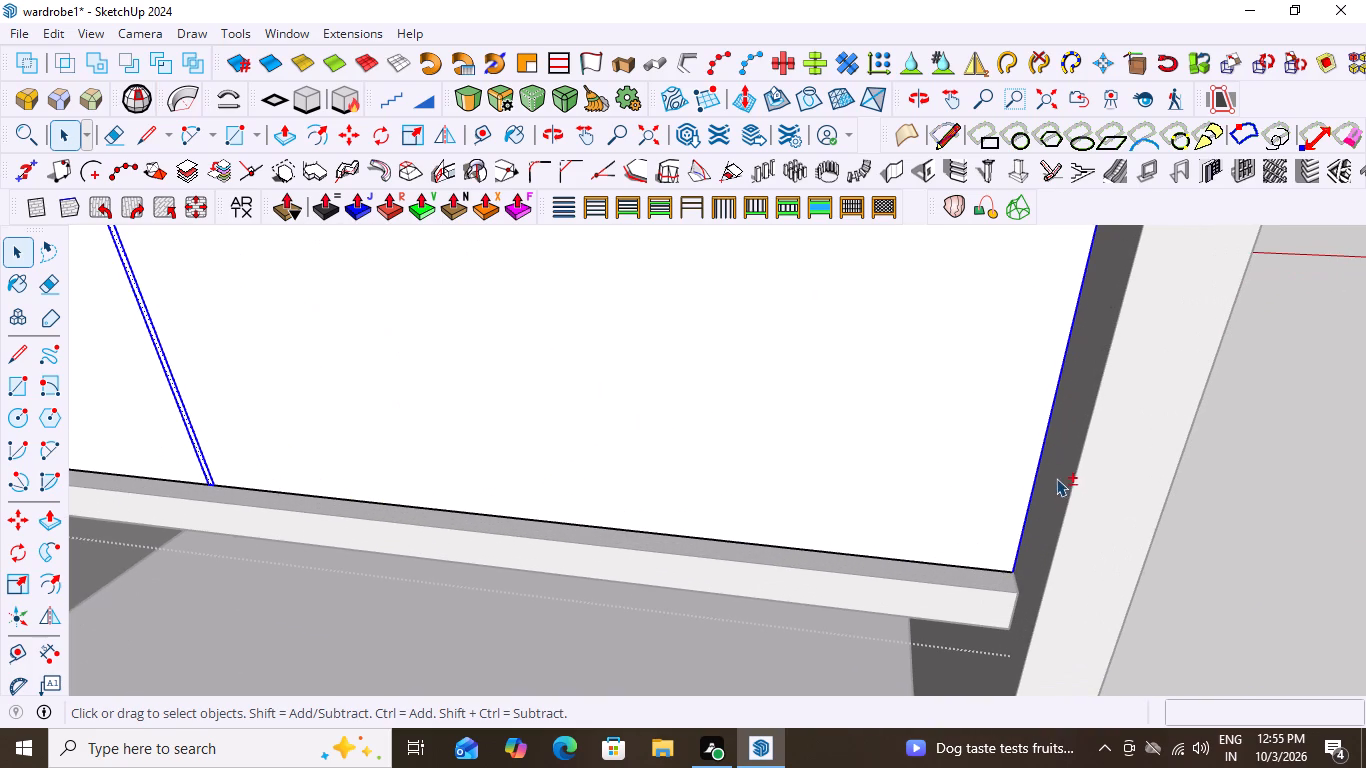
pyautogui.keyDown('shift'); pyautogui.click(1042, 451); pyautogui.keyUp('shift')
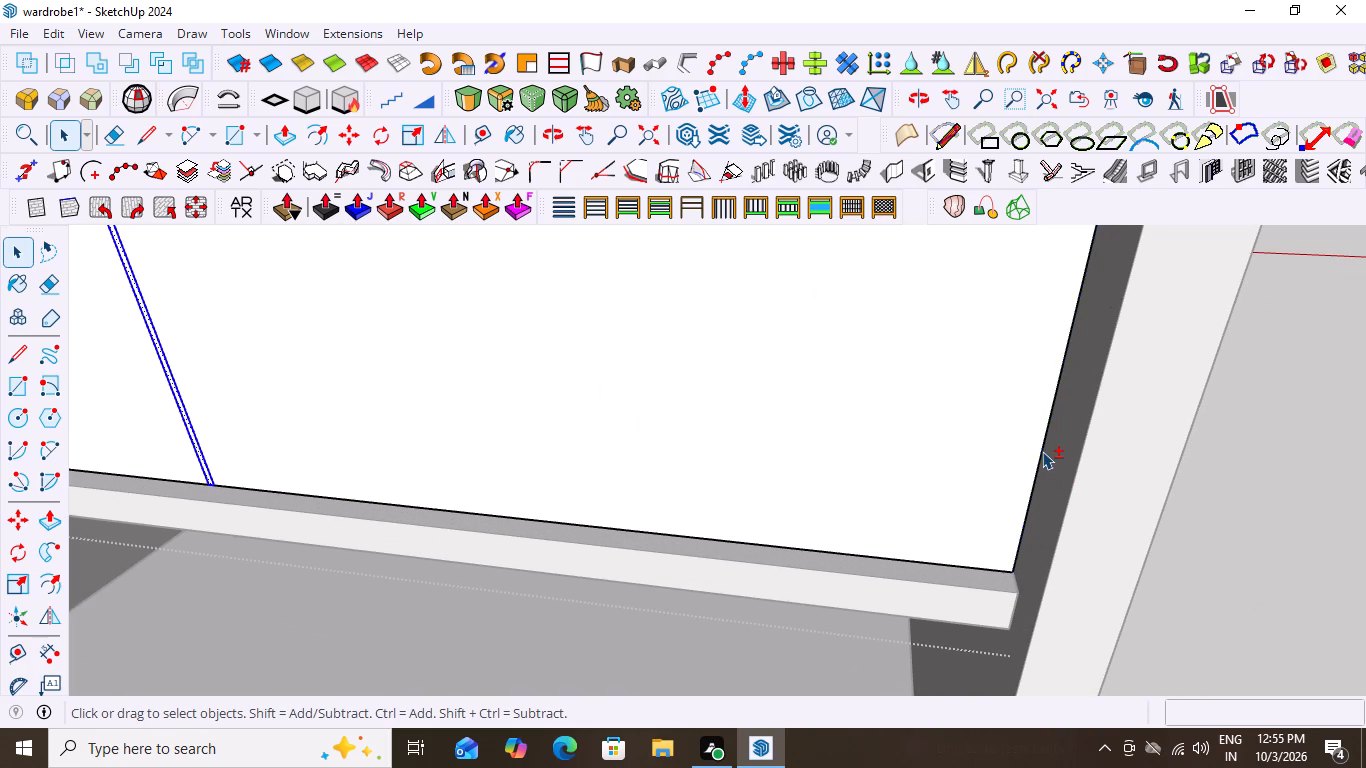
pyautogui.scroll(-7, 1279, 451)
# Remove the dividing strip's long side edges and short bottom edge from the selection, keeping its narrow face selected.
pyautogui.scroll(10, 601, 428)
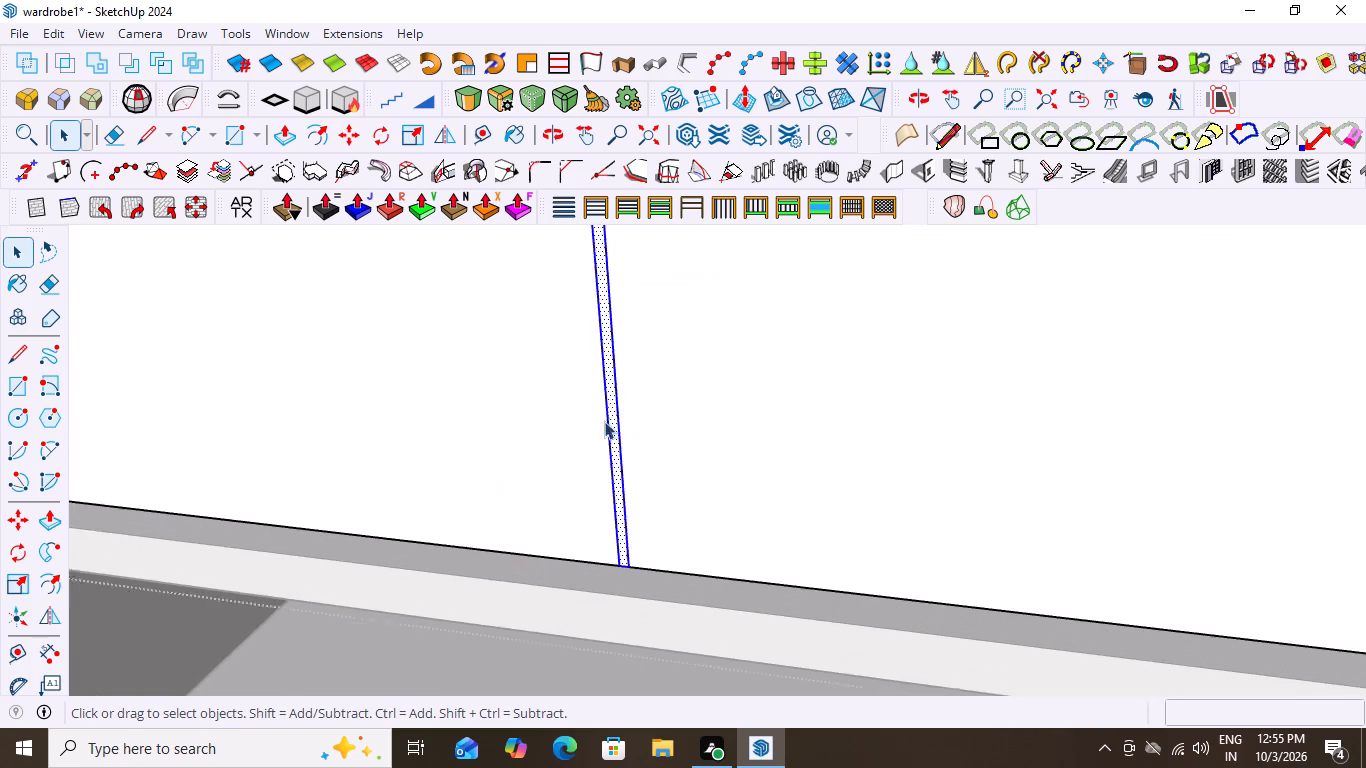
pyautogui.scroll(7, 604, 421)
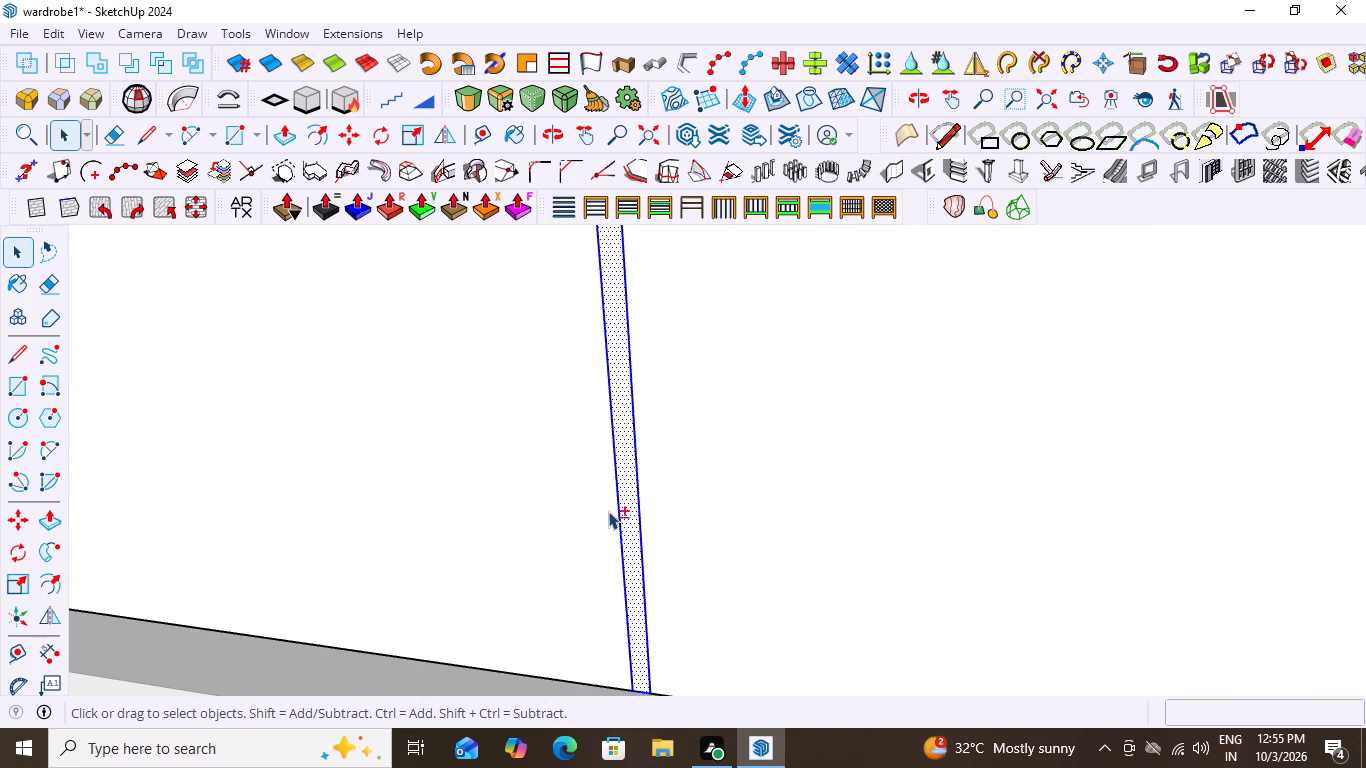
pyautogui.keyDown('shift'); pyautogui.click(618, 516); pyautogui.keyUp('shift')
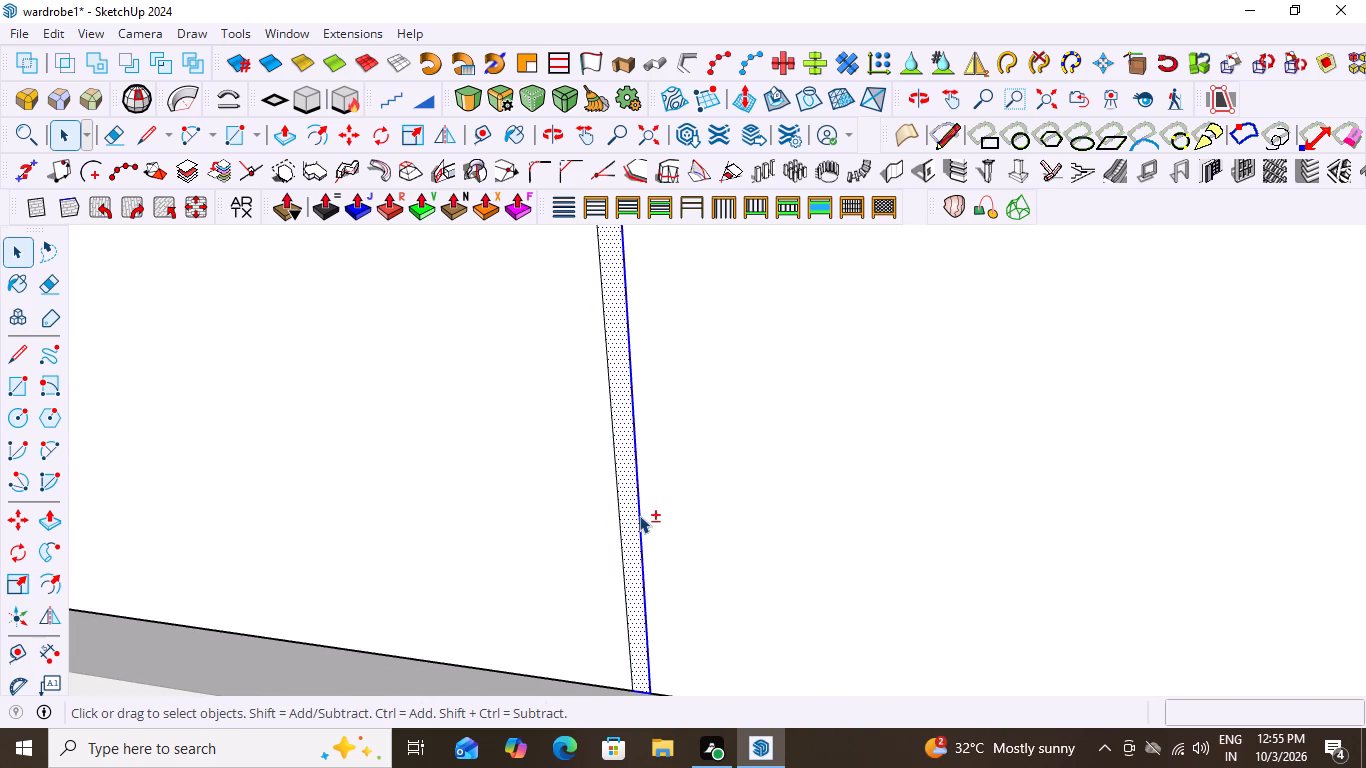
pyautogui.keyDown('shift'); pyautogui.click(639, 515); pyautogui.keyUp('shift')
pyautogui.scroll(-5, 1004, 488)
pyautogui.scroll(1, 792, 622)
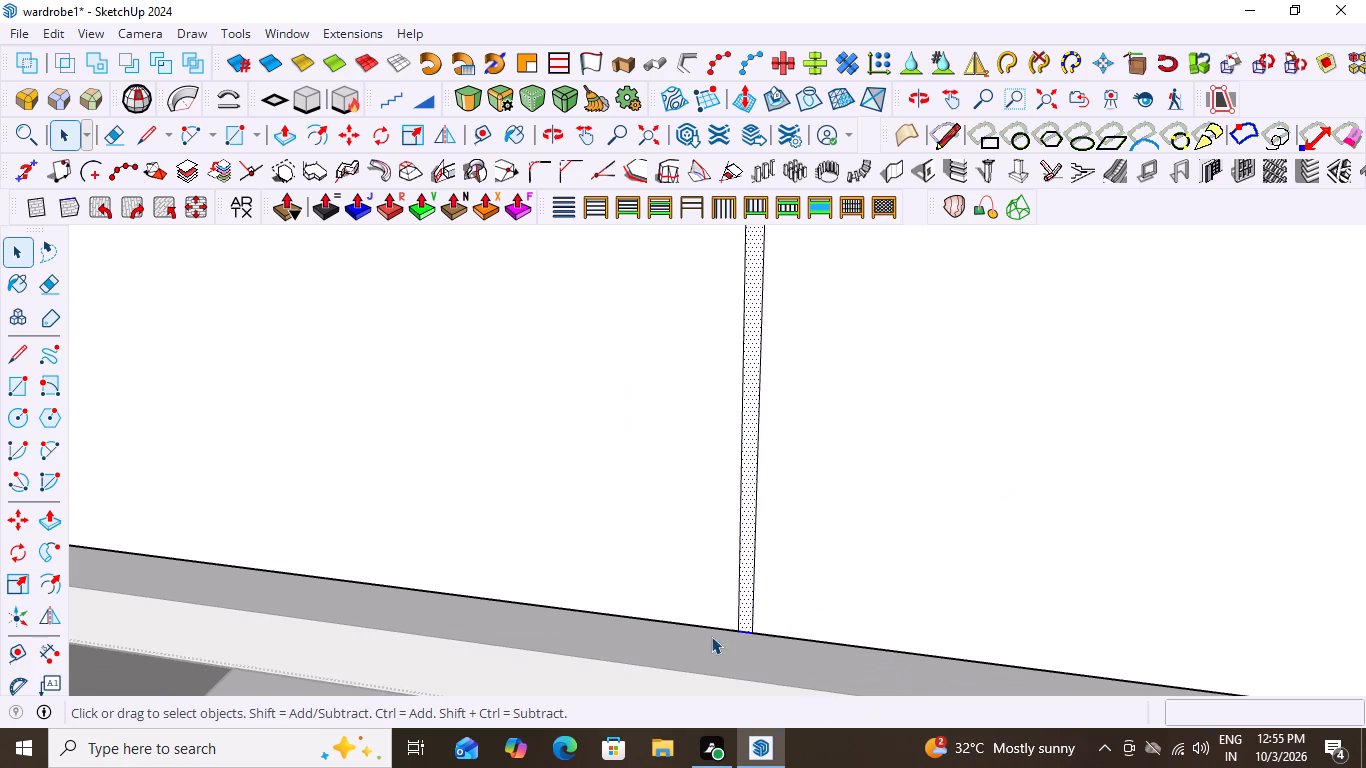
pyautogui.keyDown('shift'); pyautogui.scroll(12, 726, 639); pyautogui.keyUp('shift')
pyautogui.keyDown('shift'); pyautogui.click(749, 621); pyautogui.keyUp('shift')
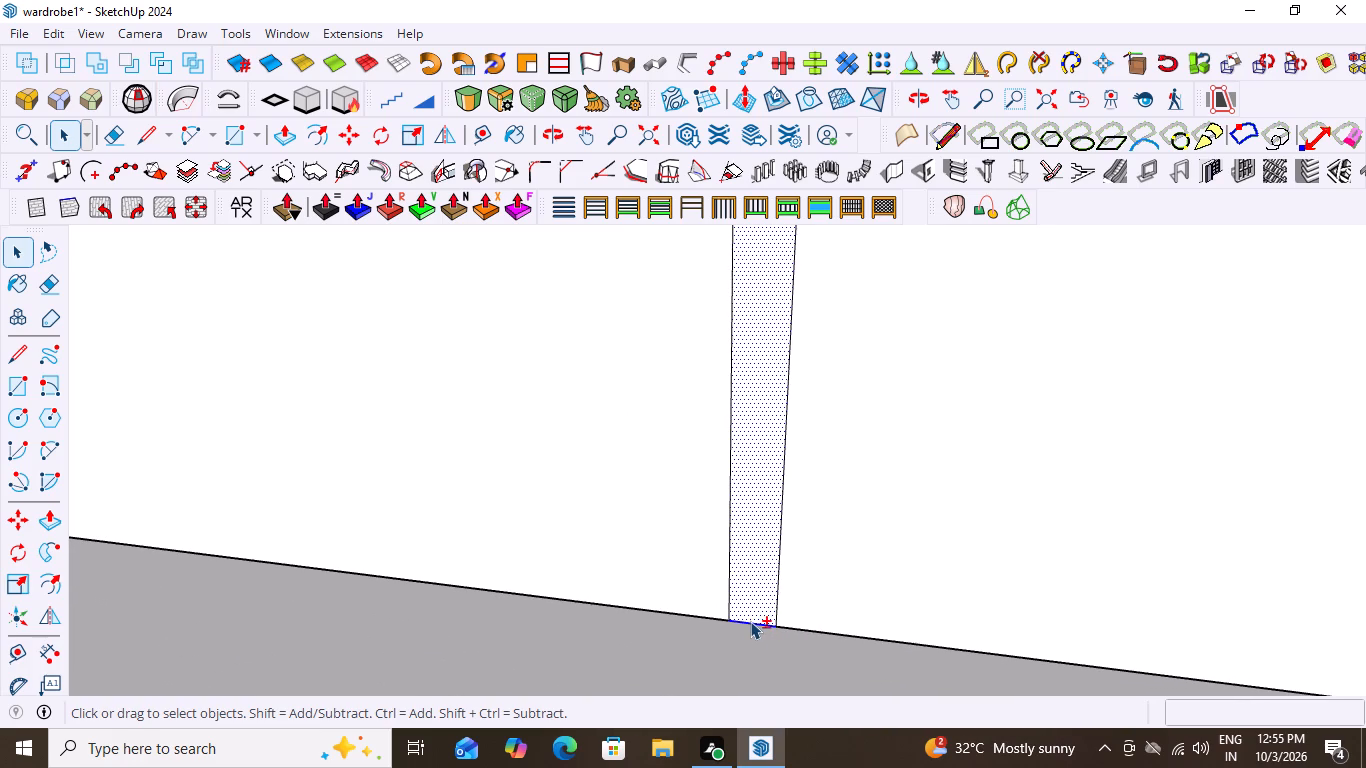
pyautogui.scroll(-18, 718, 592)
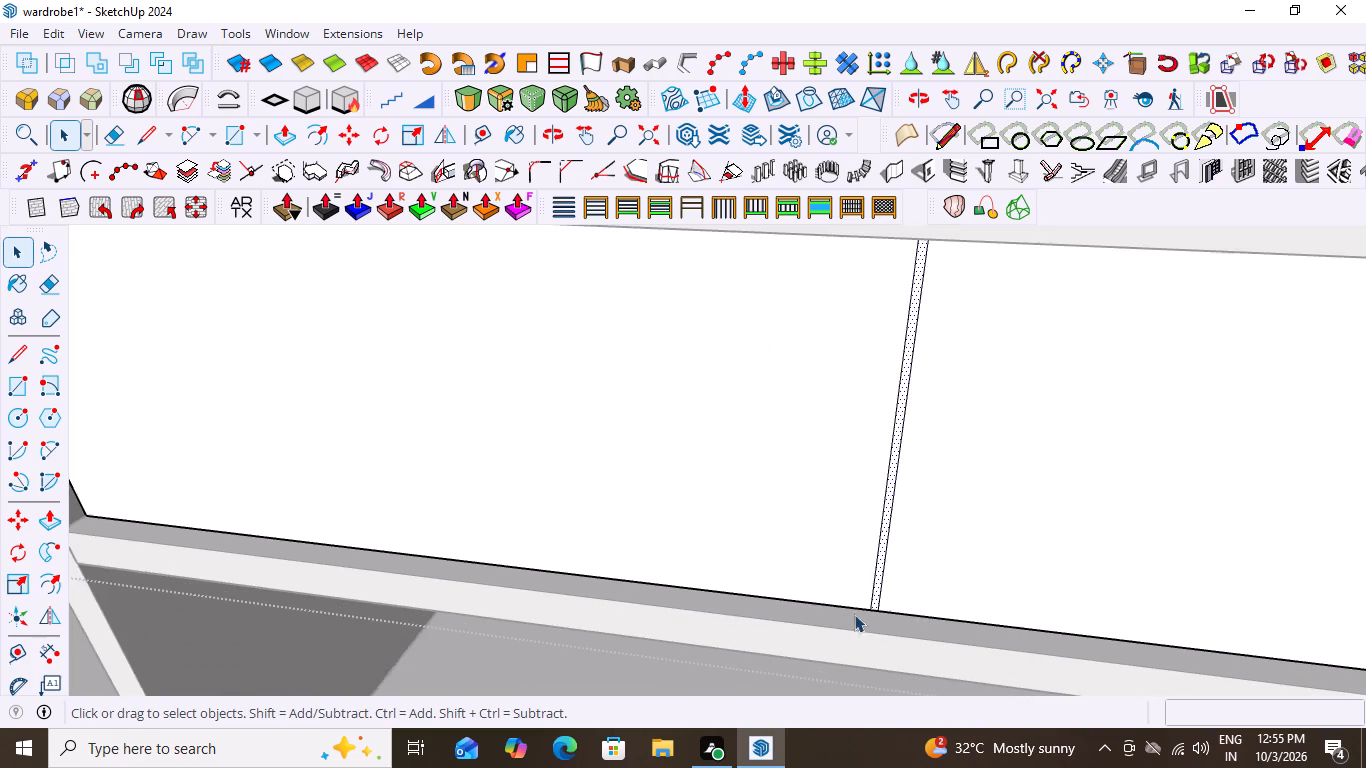
pyautogui.scroll(-6, 854, 614)
pyautogui.scroll(7, 969, 613)
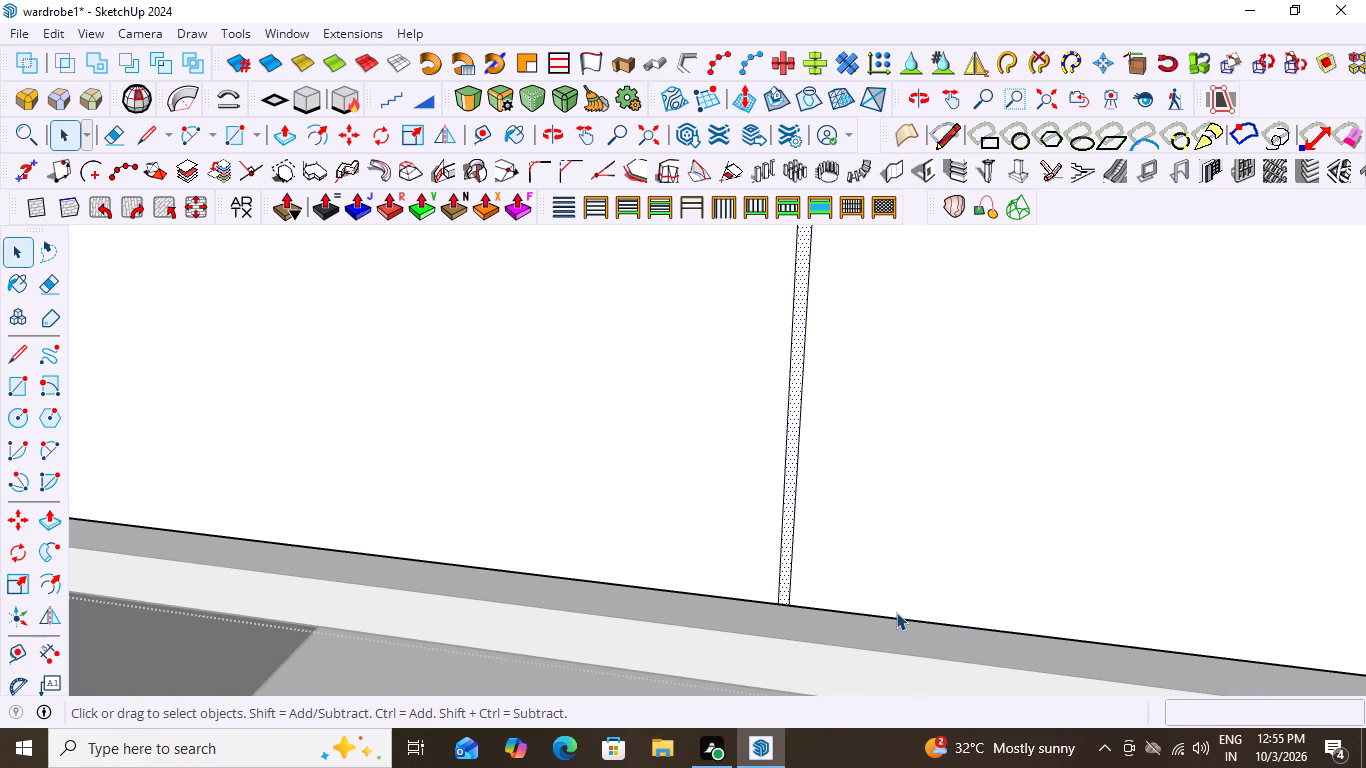
# Push/Pull the narrow strip face between the drawer fronts about 2' 7 1/2" back into the wardrobe, and exit the group.
pyautogui.press('p')
pyautogui.click(783, 577)
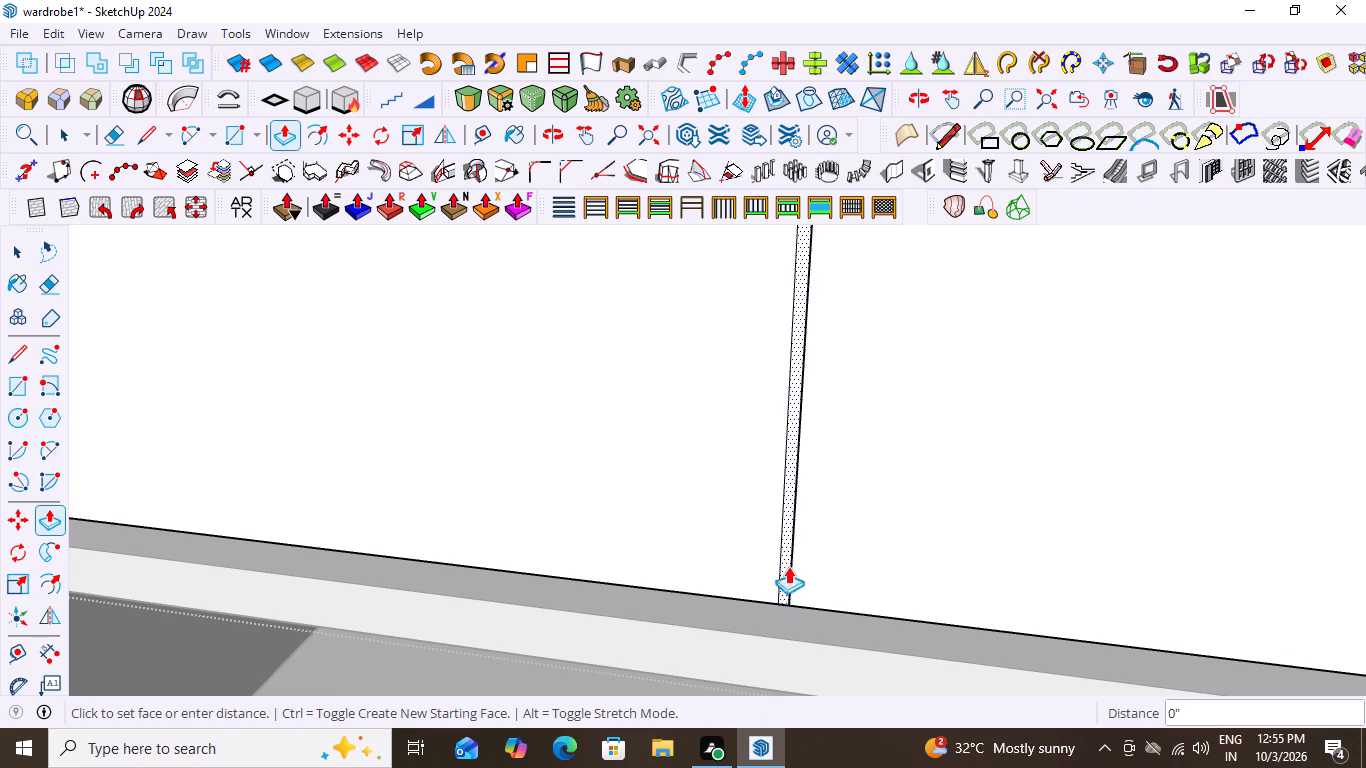
pyautogui.scroll(-19, 813, 495)
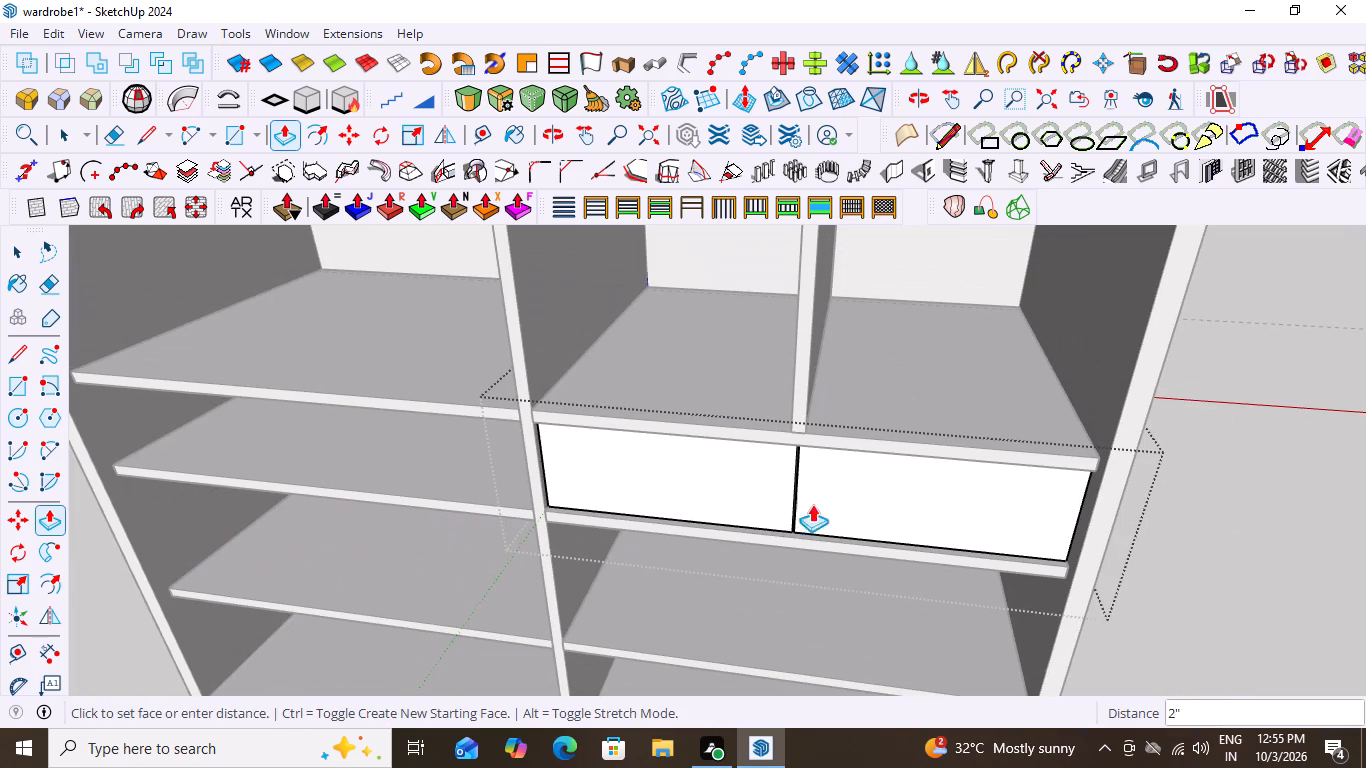
pyautogui.moveTo(892, 353); pyautogui.dragTo(907, 396, button='middle')
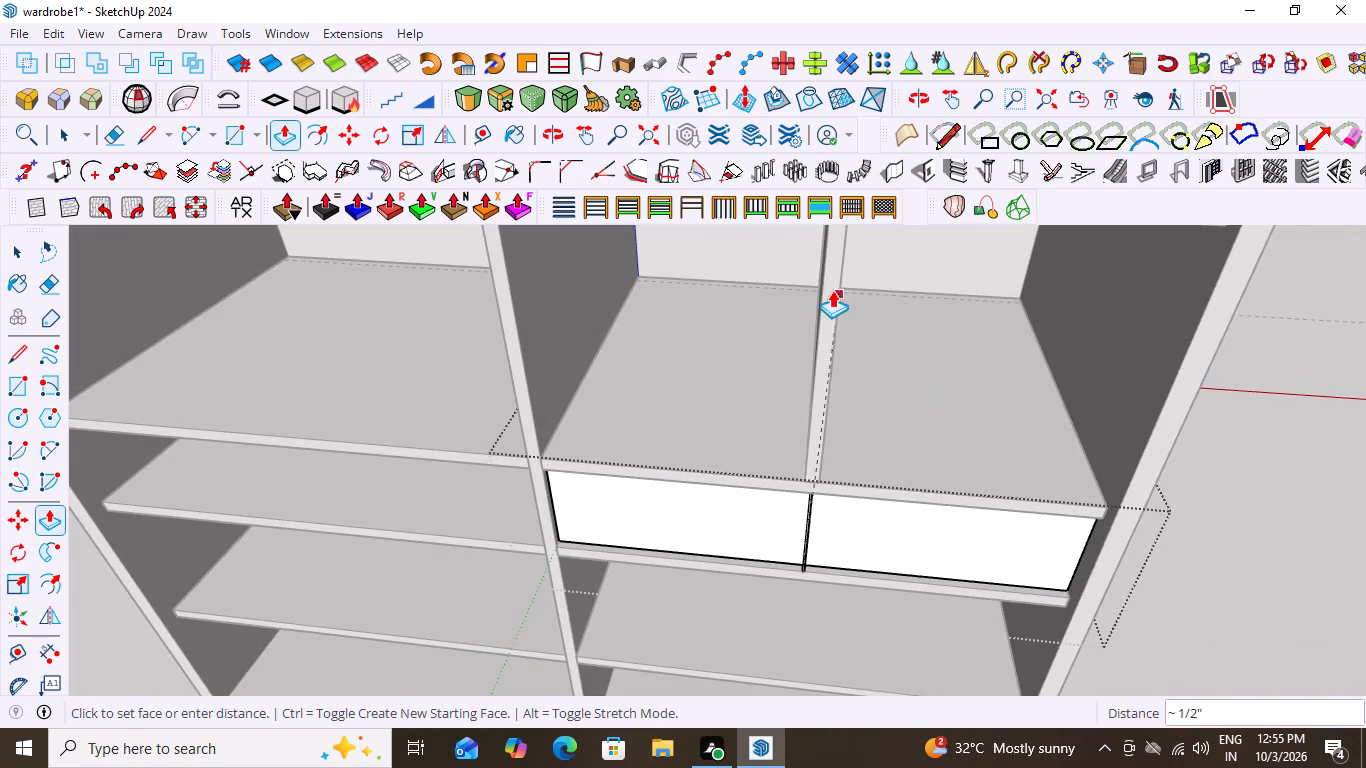
pyautogui.scroll(12, 794, 286)
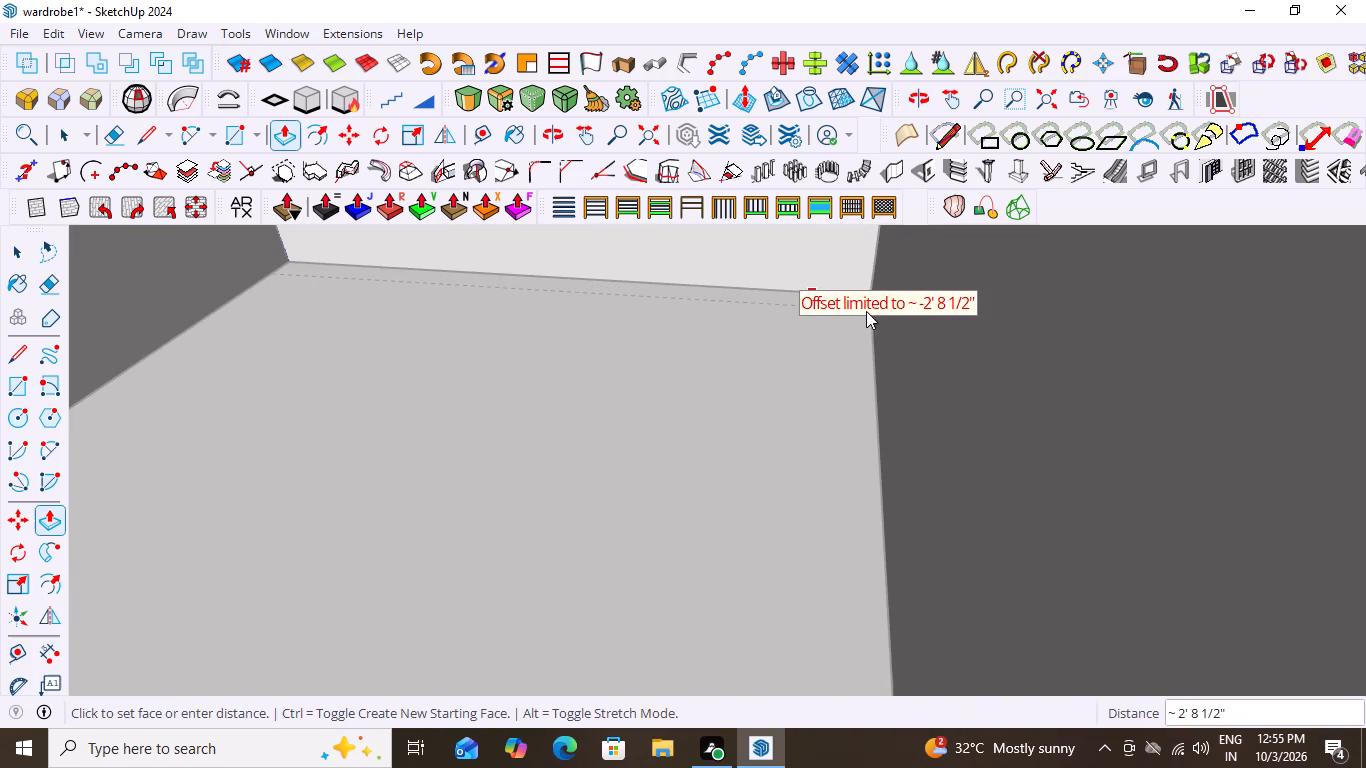
pyautogui.click(264, 276)
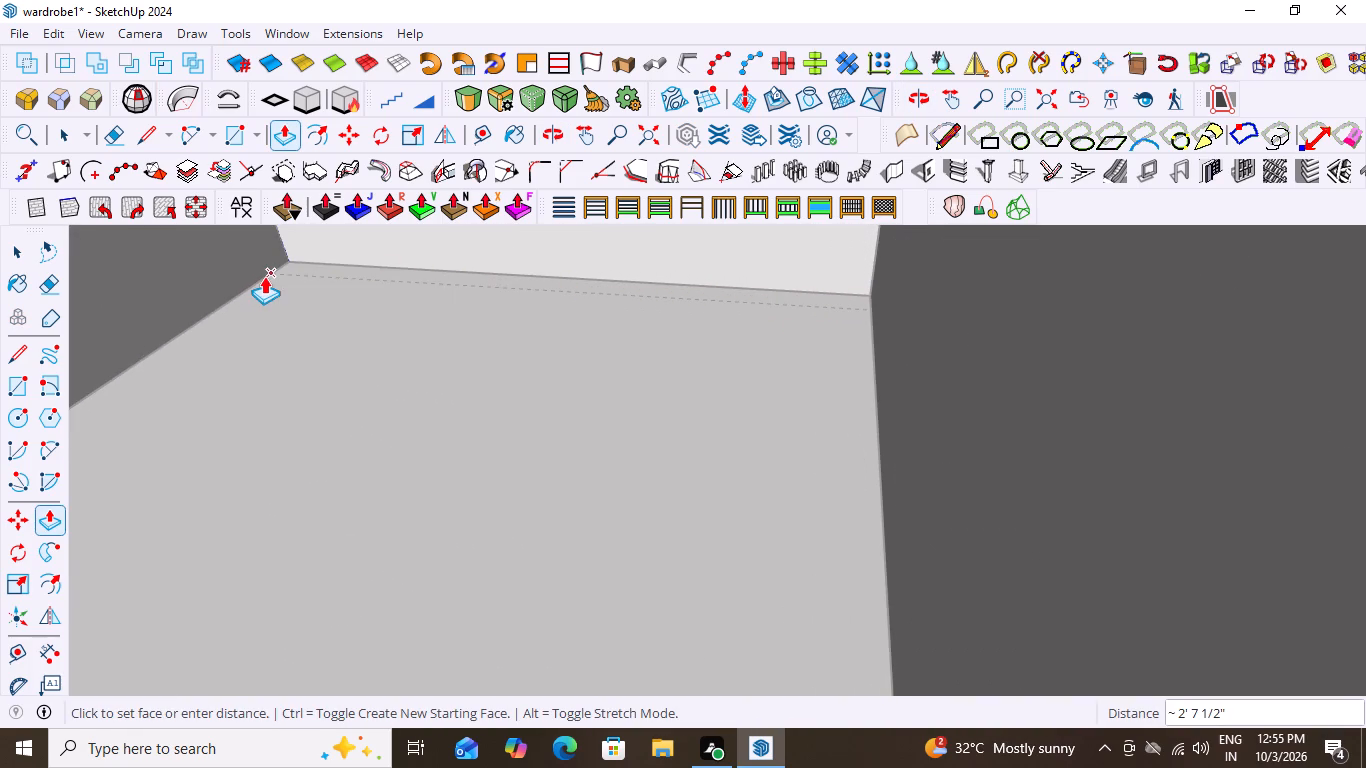
pyautogui.scroll(-17, 773, 330)
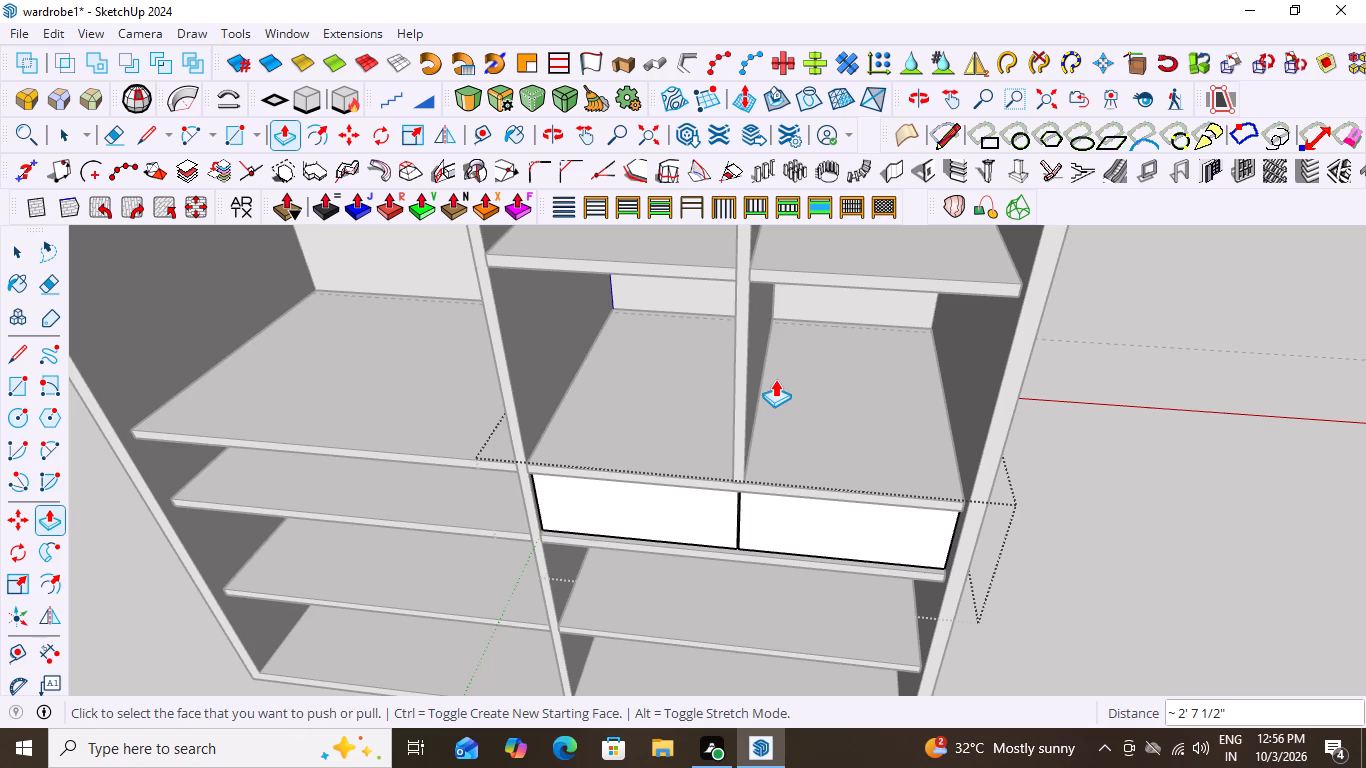
pyautogui.scroll(-3, 909, 420)
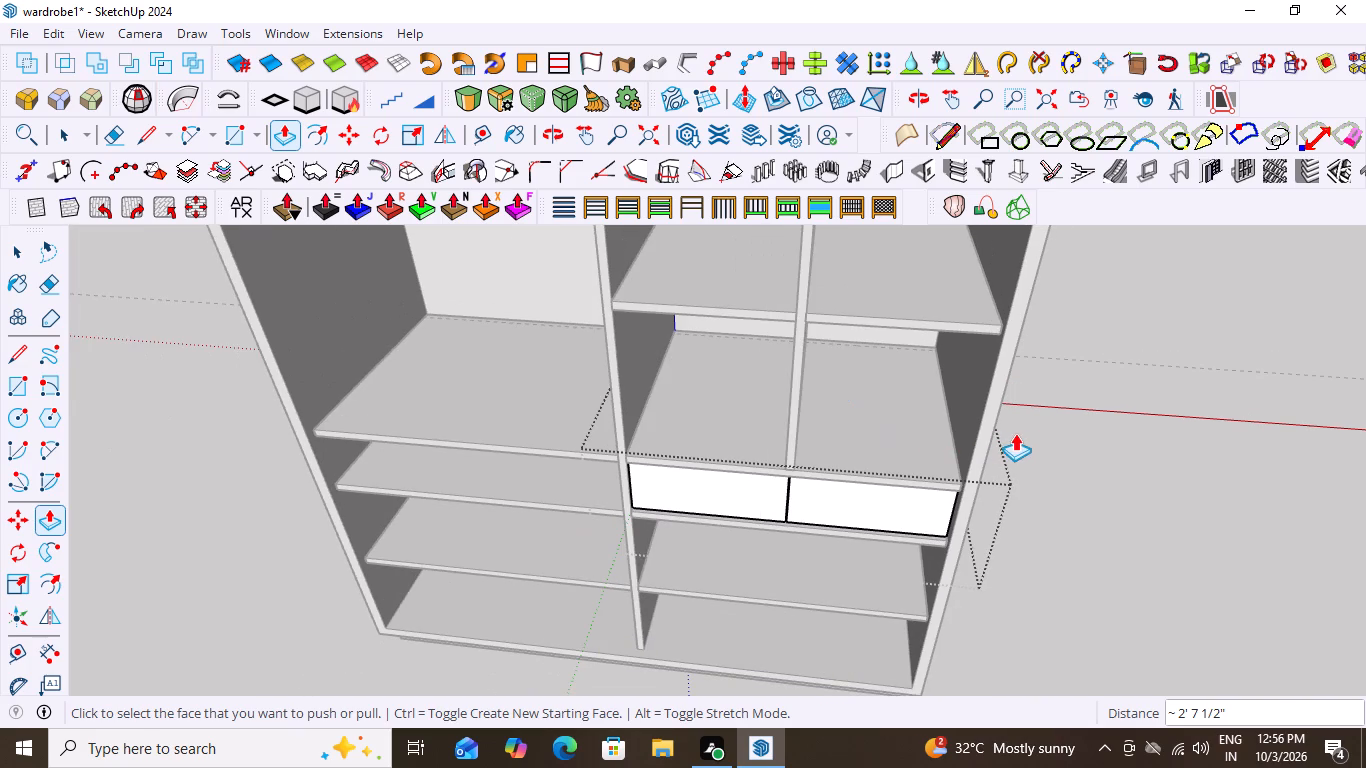
pyautogui.press('space')
pyautogui.click(1088, 436)
# Inspect the recessed gap between the two drawer fronts and its lower end at the shelf, close up and from several angles.
pyautogui.moveTo(864, 507); pyautogui.dragTo(926, 286, button='middle')
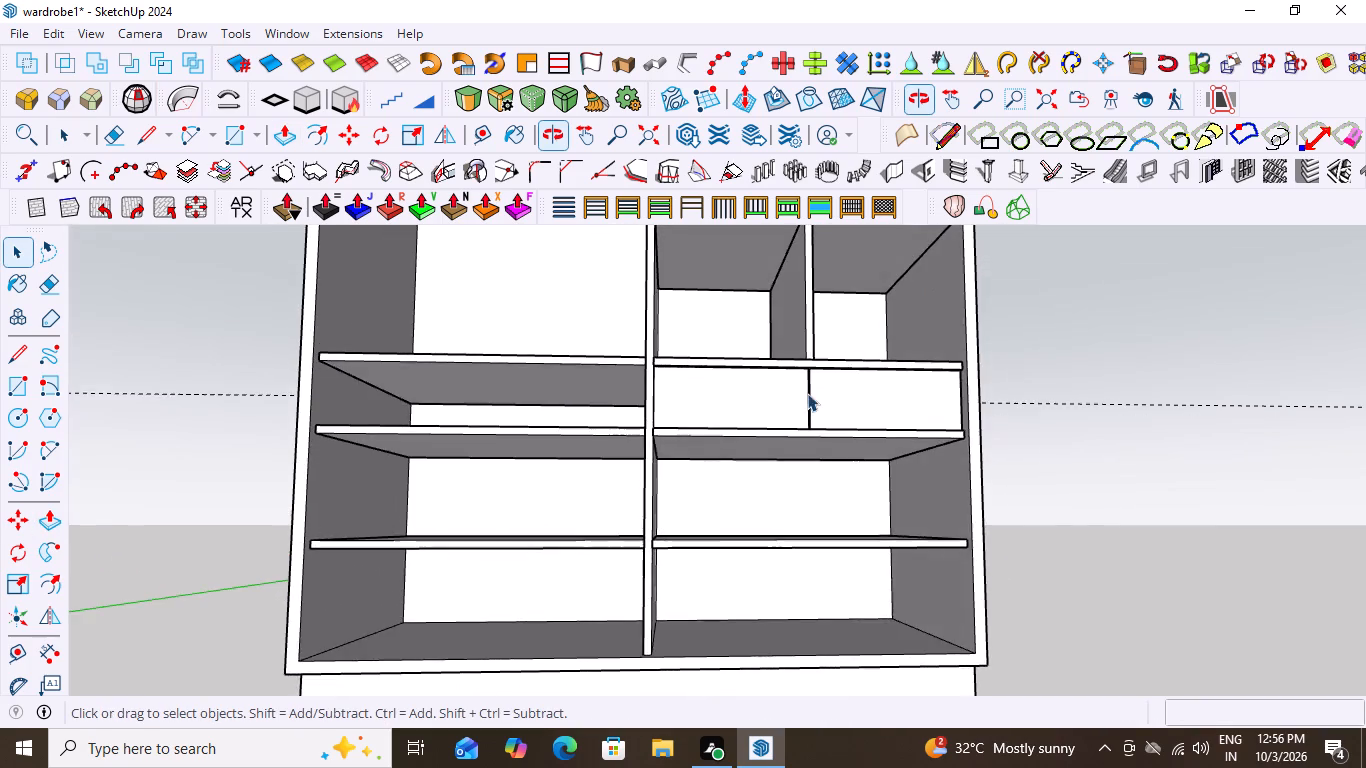
pyautogui.scroll(13, 807, 393)
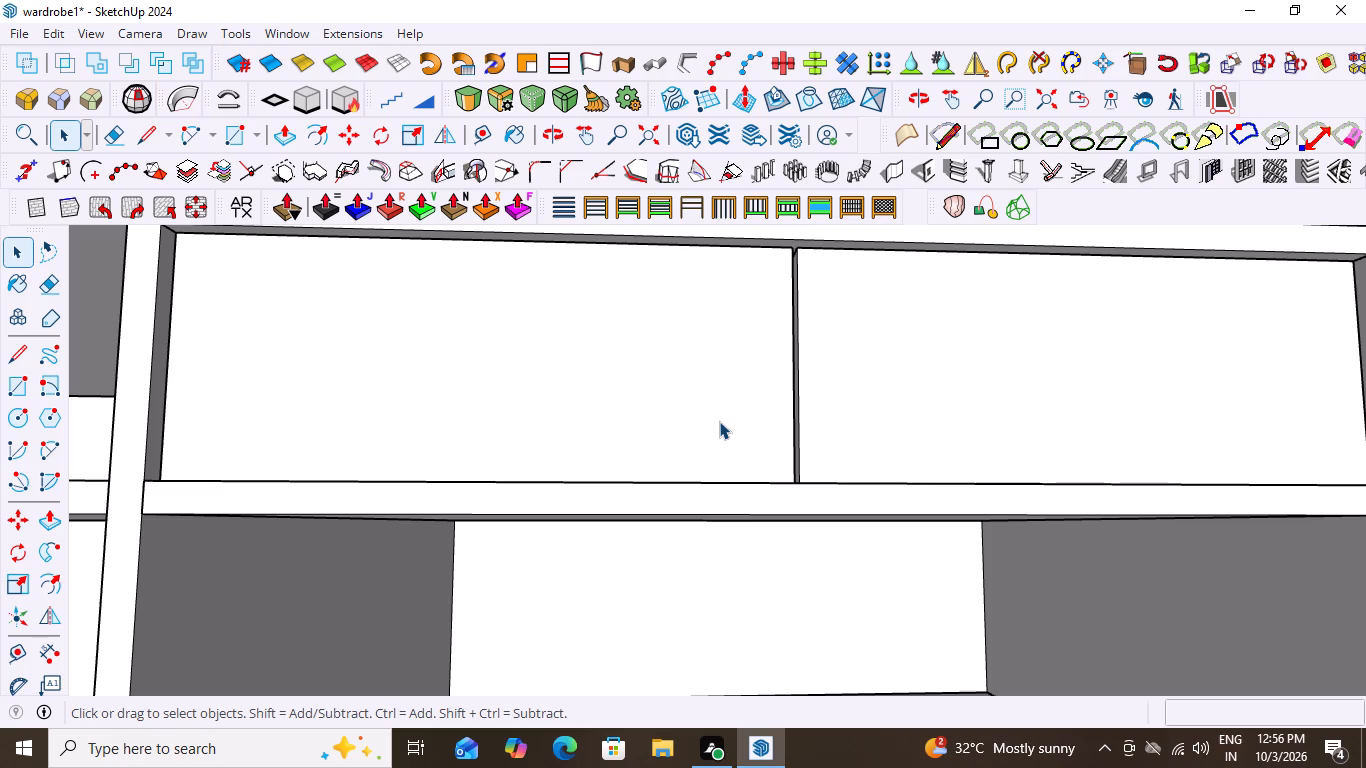
pyautogui.moveTo(956, 339); pyautogui.dragTo(885, 482, button='middle')
pyautogui.scroll(9, 823, 477)
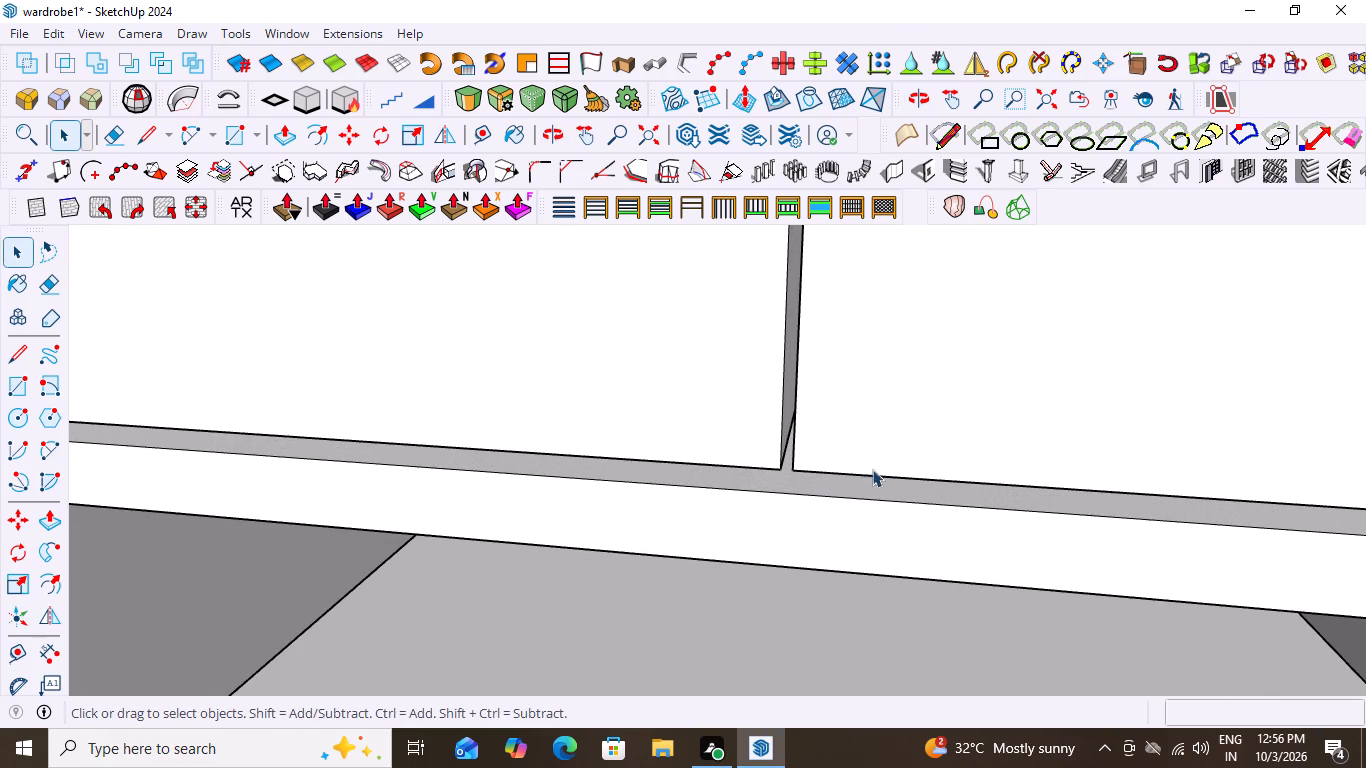
pyautogui.moveTo(894, 476); pyautogui.dragTo(1030, 496, button='middle')
pyautogui.scroll(4, 805, 436)
pyautogui.moveTo(851, 400); pyautogui.dragTo(721, 426, button='middle')
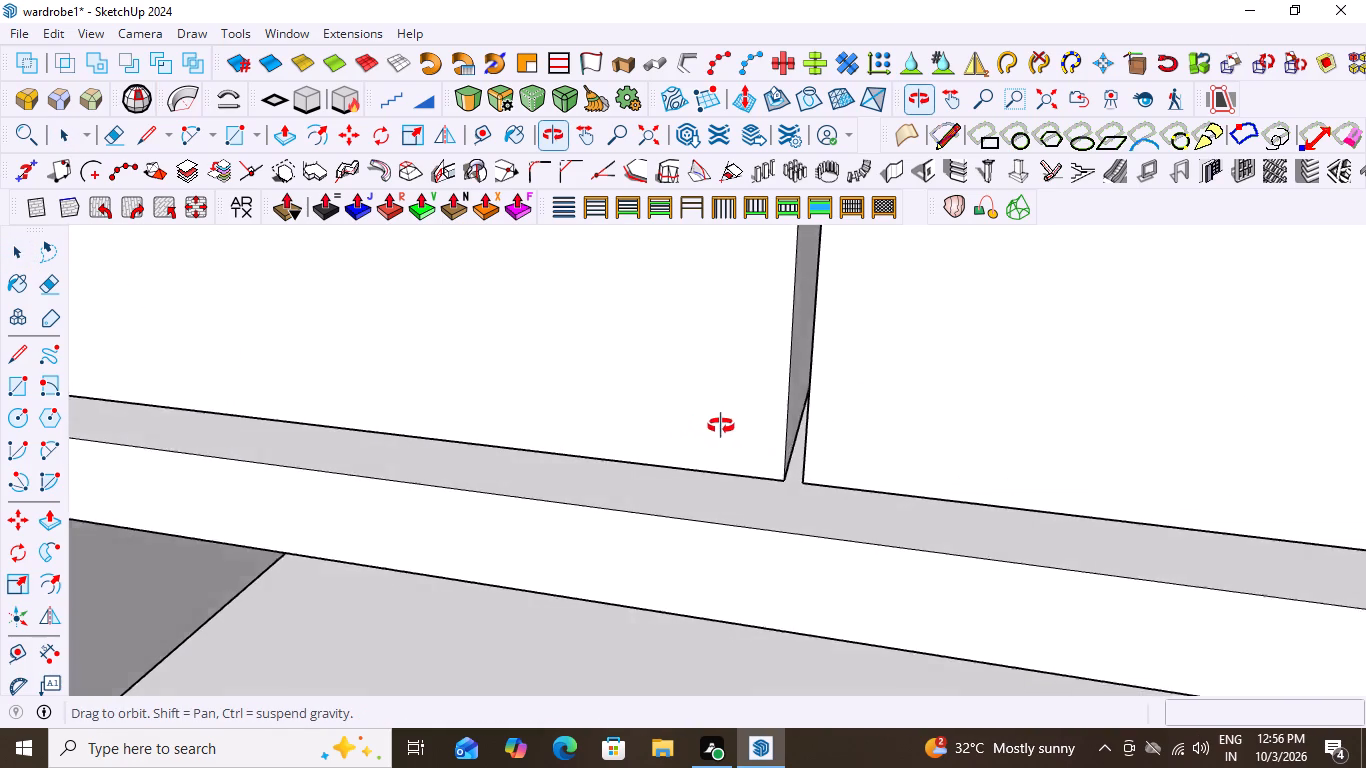
pyautogui.moveTo(721, 426); pyautogui.dragTo(760, 322, button='middle')
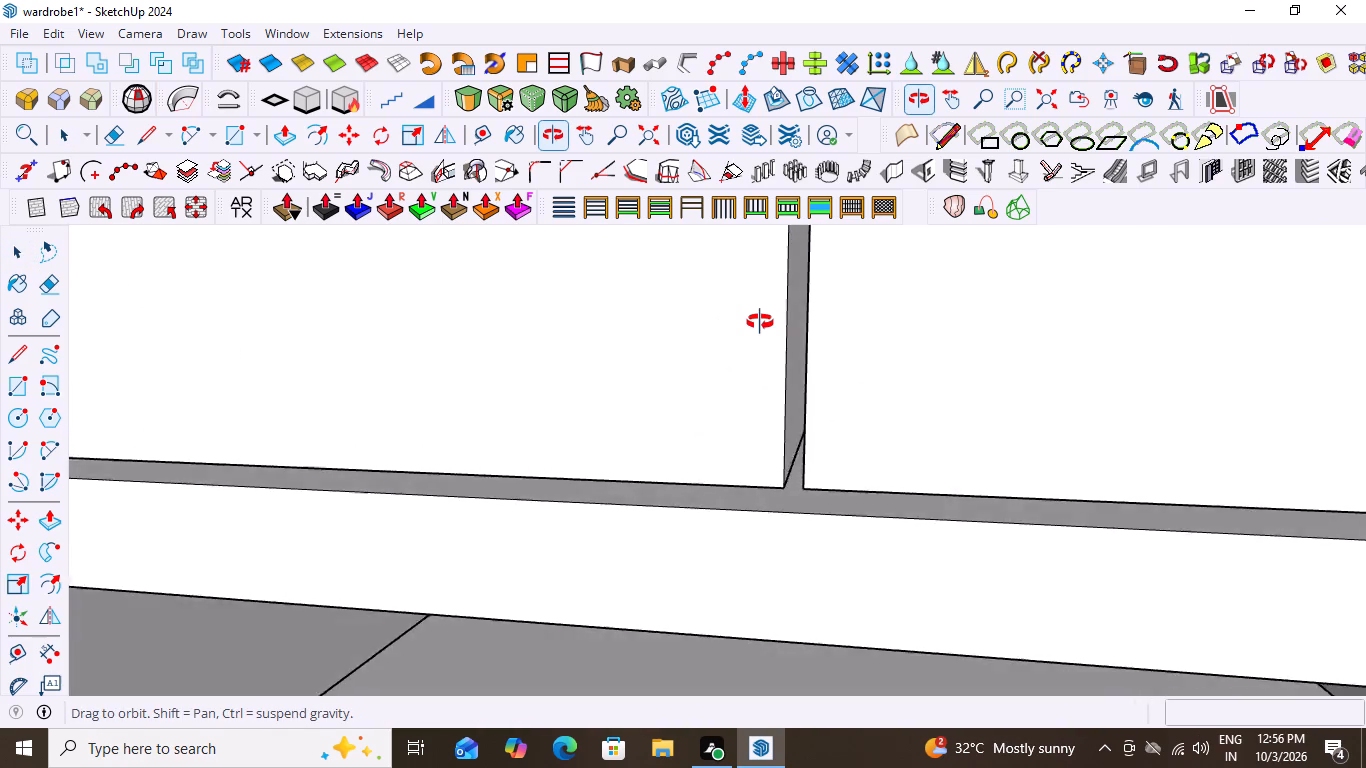
pyautogui.moveTo(760, 322); pyautogui.dragTo(775, 319, button='middle')
pyautogui.scroll(-20, 775, 319)
pyautogui.scroll(-4, 775, 319)
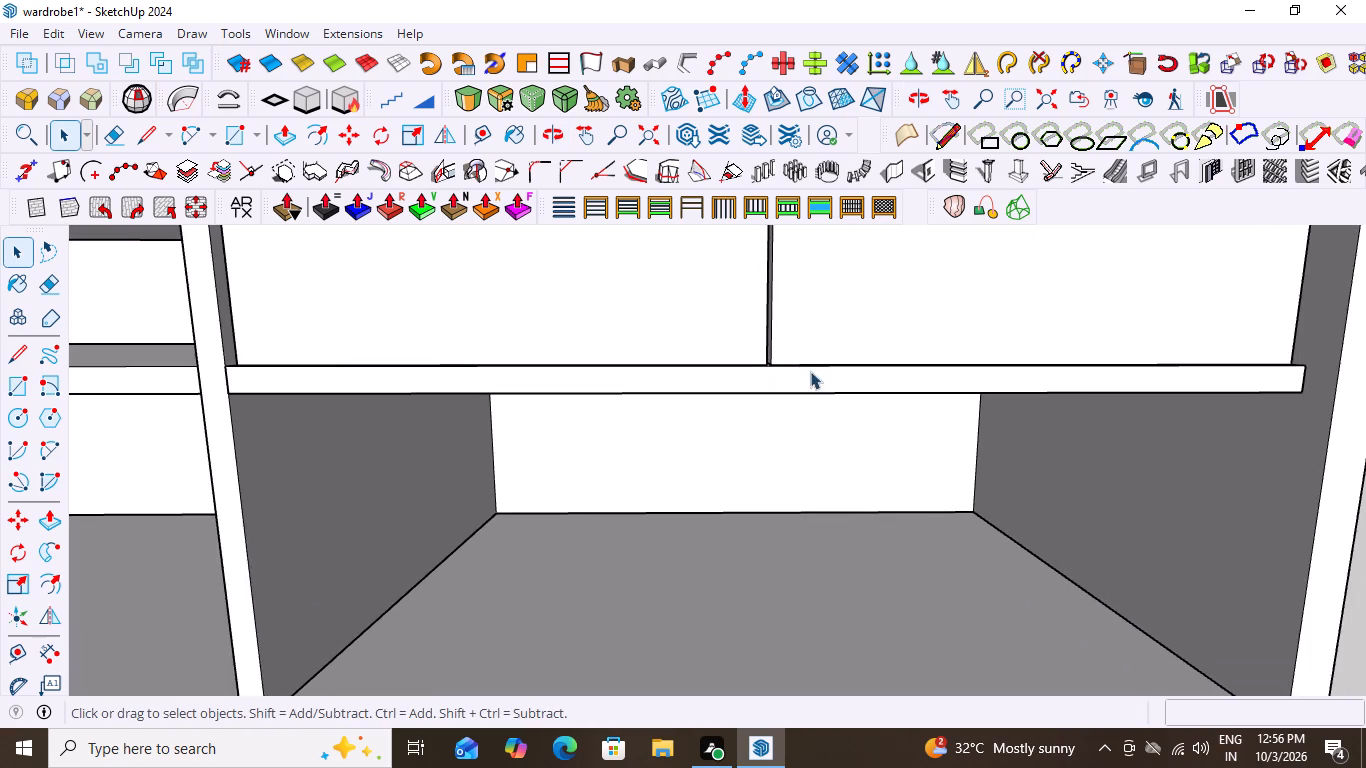
pyautogui.scroll(-11, 810, 371)
pyautogui.scroll(4, 949, 365)
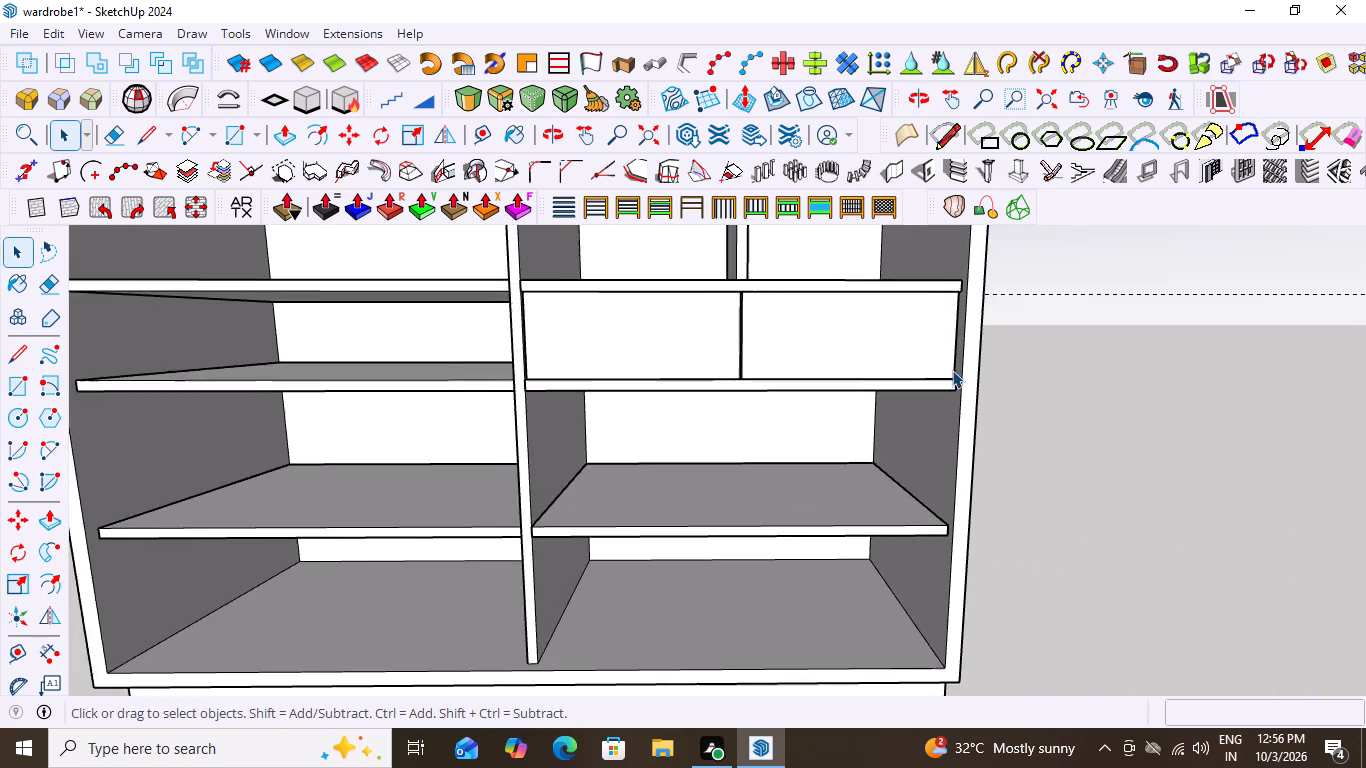
pyautogui.scroll(3, 952, 371)
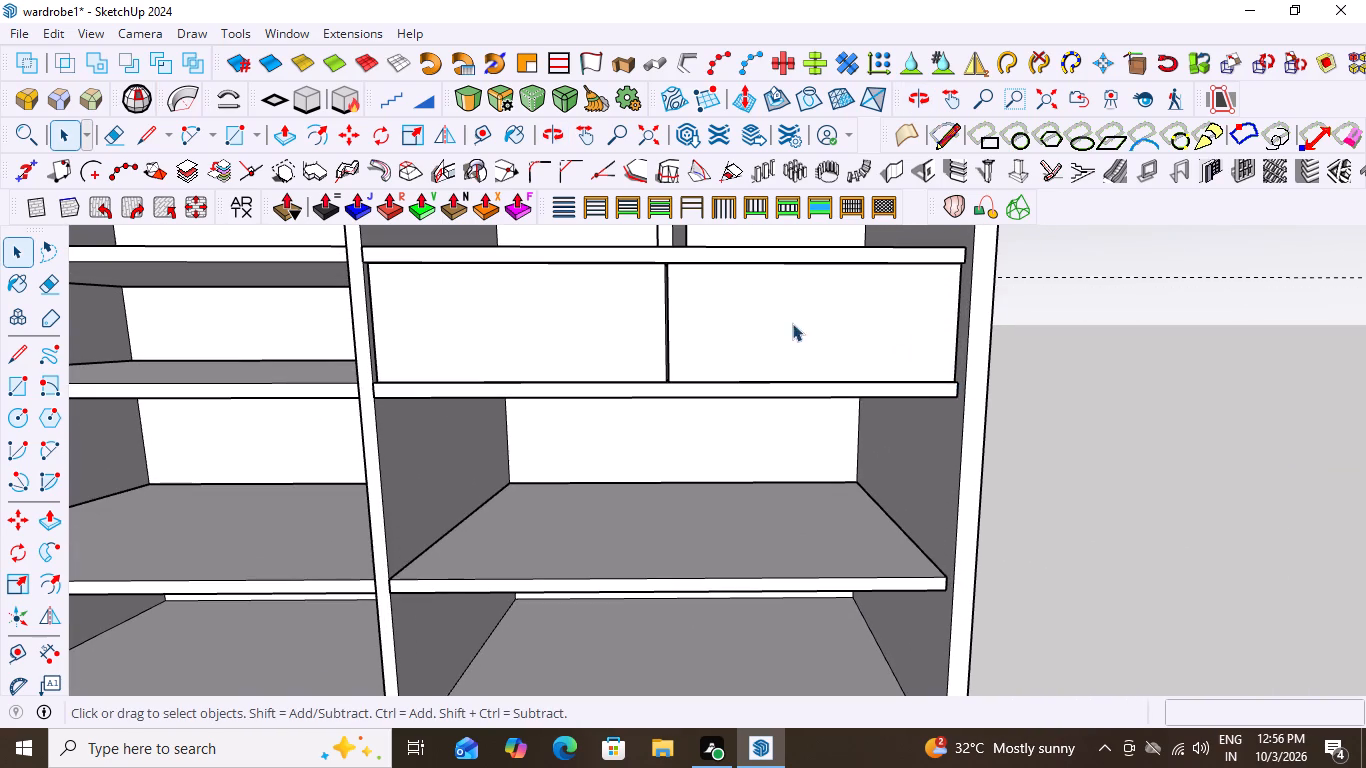
pyautogui.scroll(7, 632, 359)
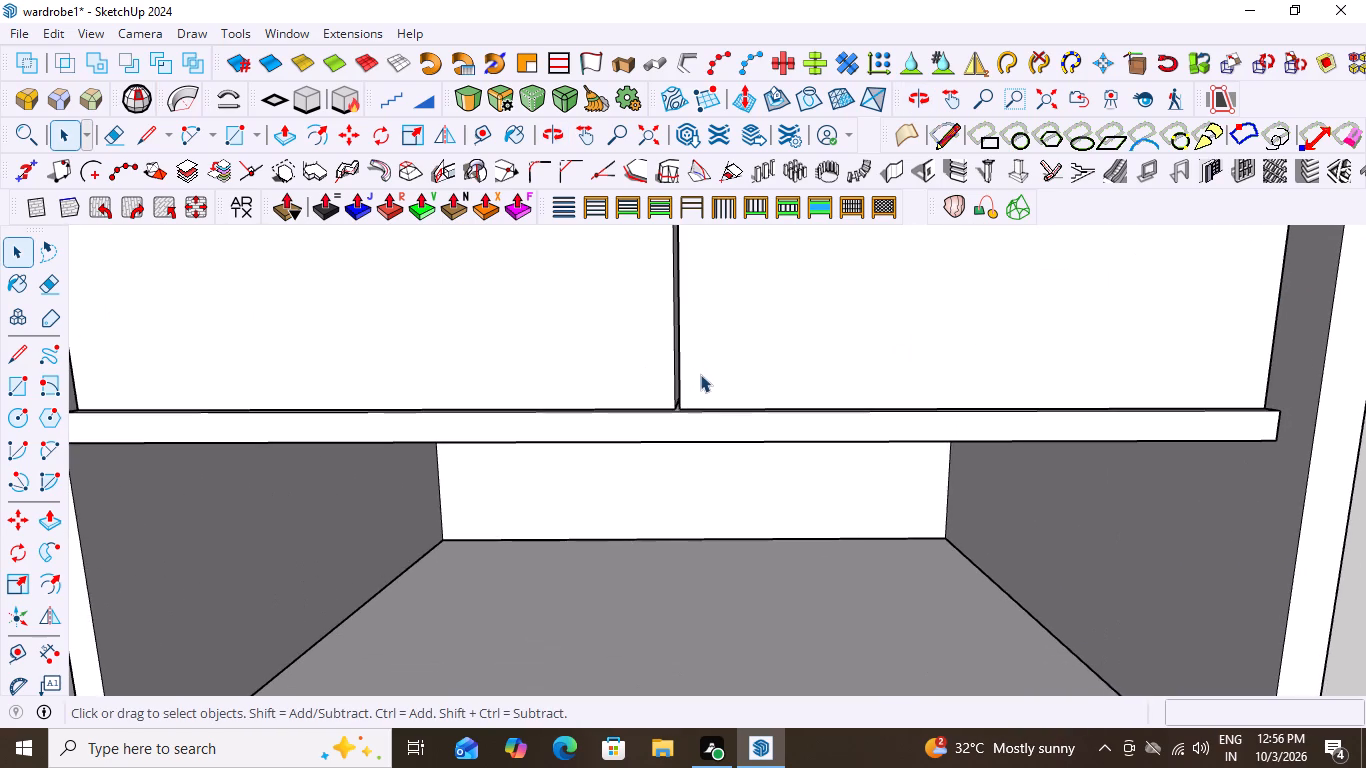
pyautogui.middleClick(745, 382)
pyautogui.moveTo(680, 382); pyautogui.dragTo(688, 384, button='middle')
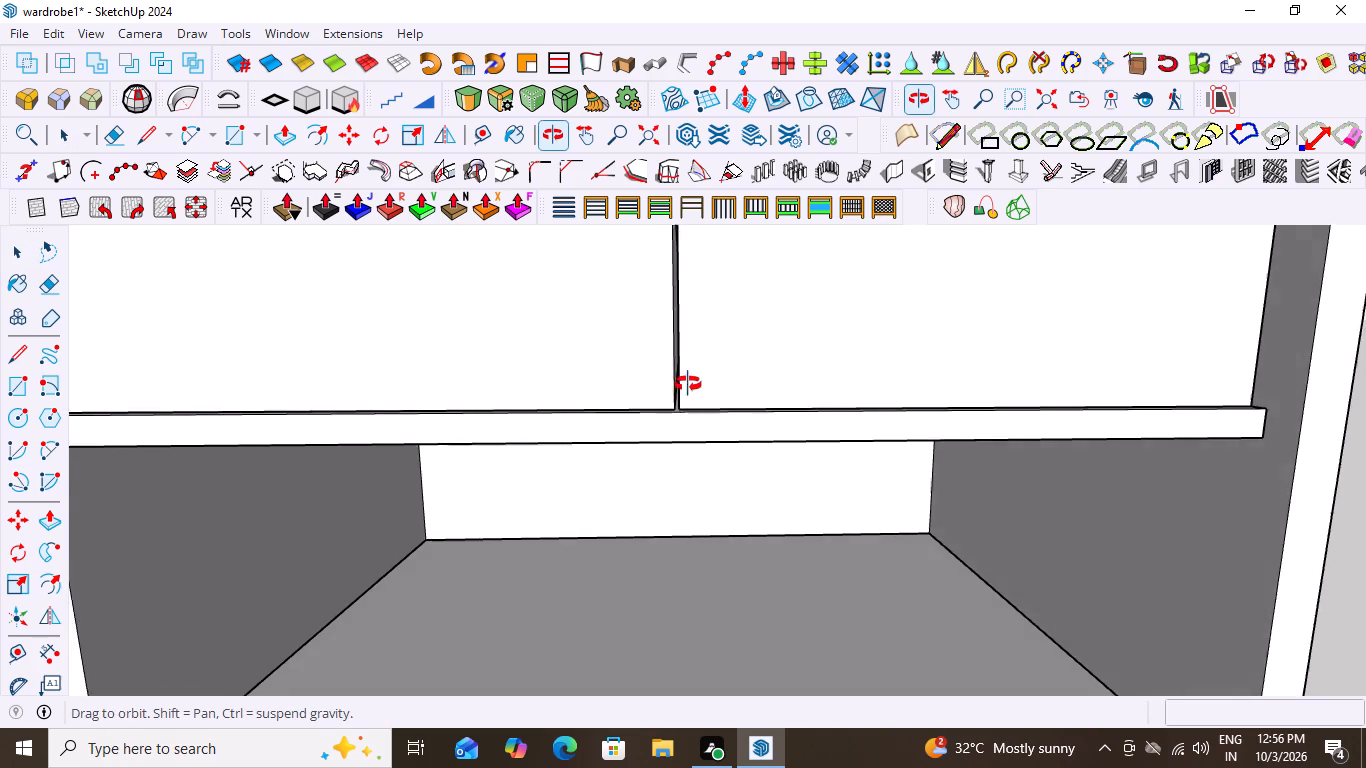
pyautogui.moveTo(688, 384); pyautogui.dragTo(725, 385, button='middle')
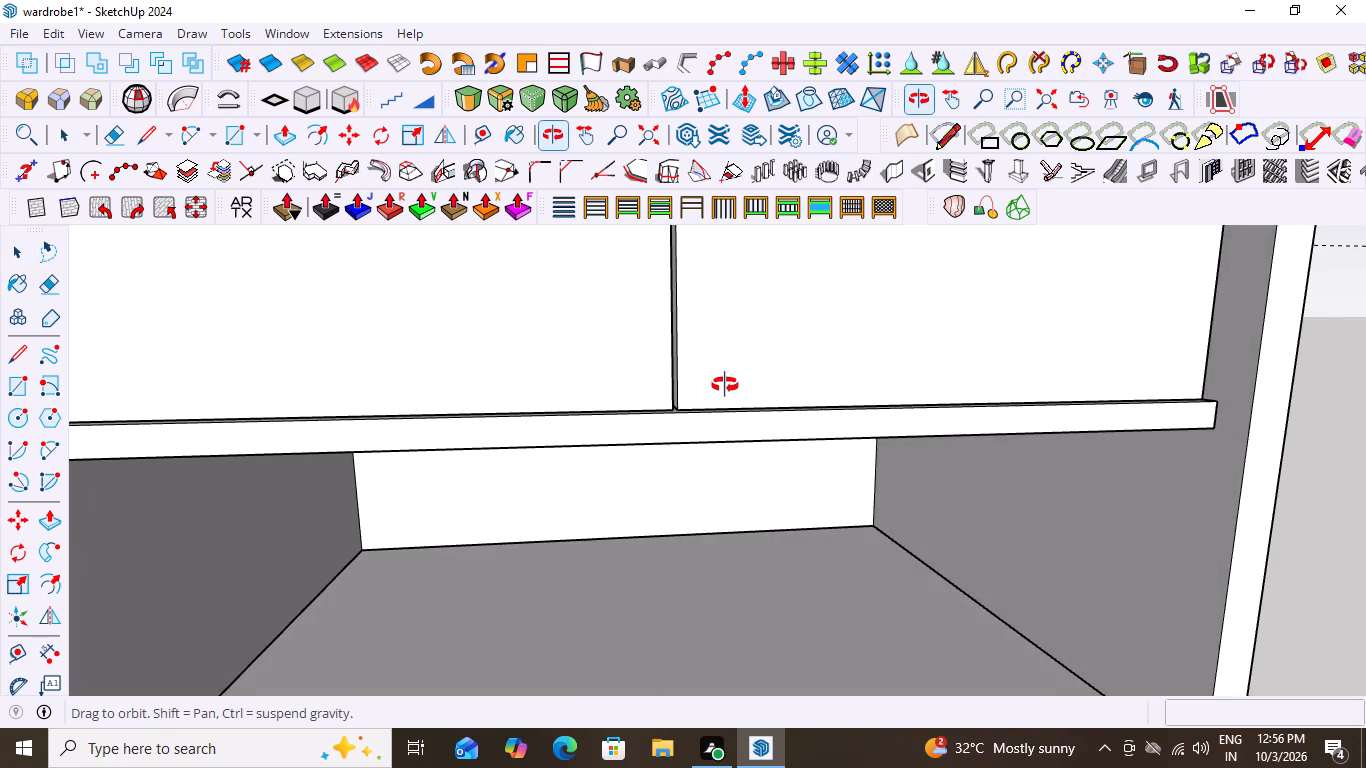
pyautogui.moveTo(725, 385); pyautogui.dragTo(661, 491, button='middle')
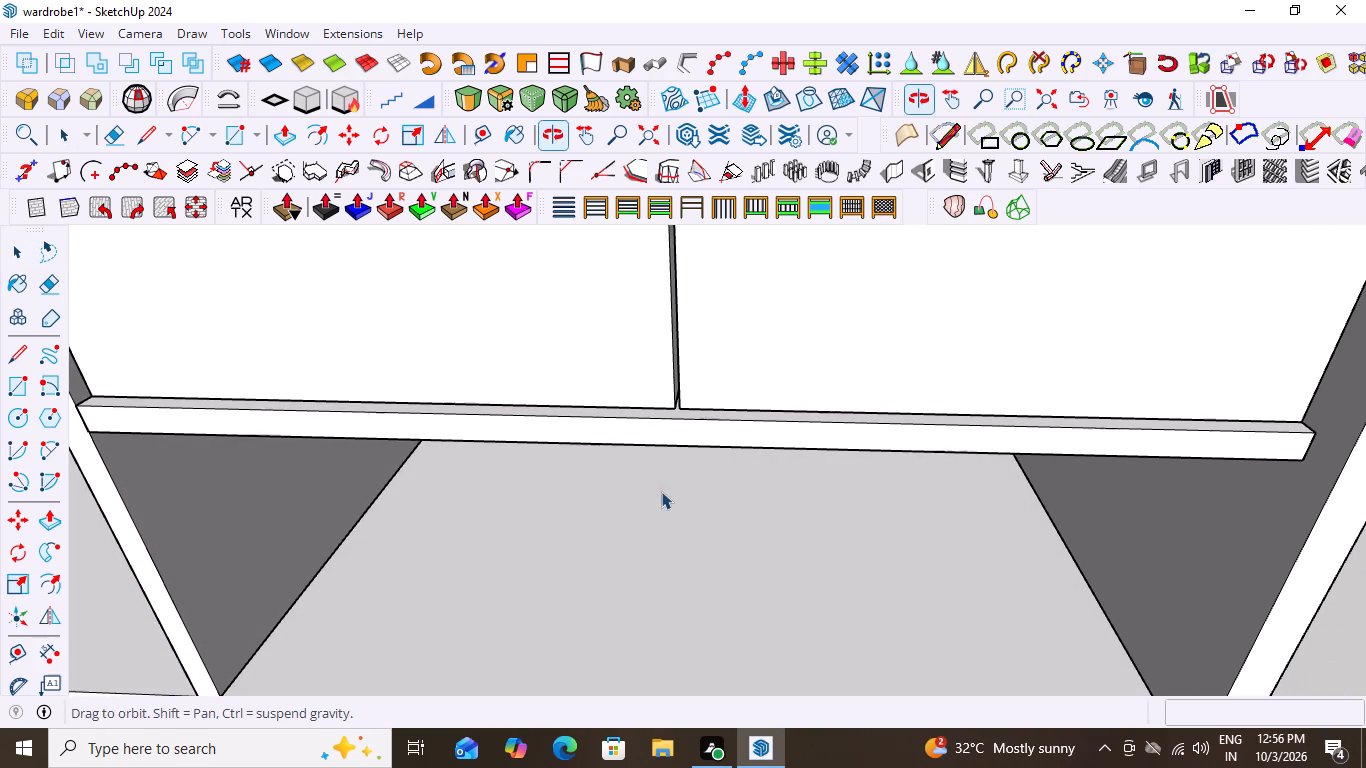
pyautogui.scroll(-9, 815, 380)
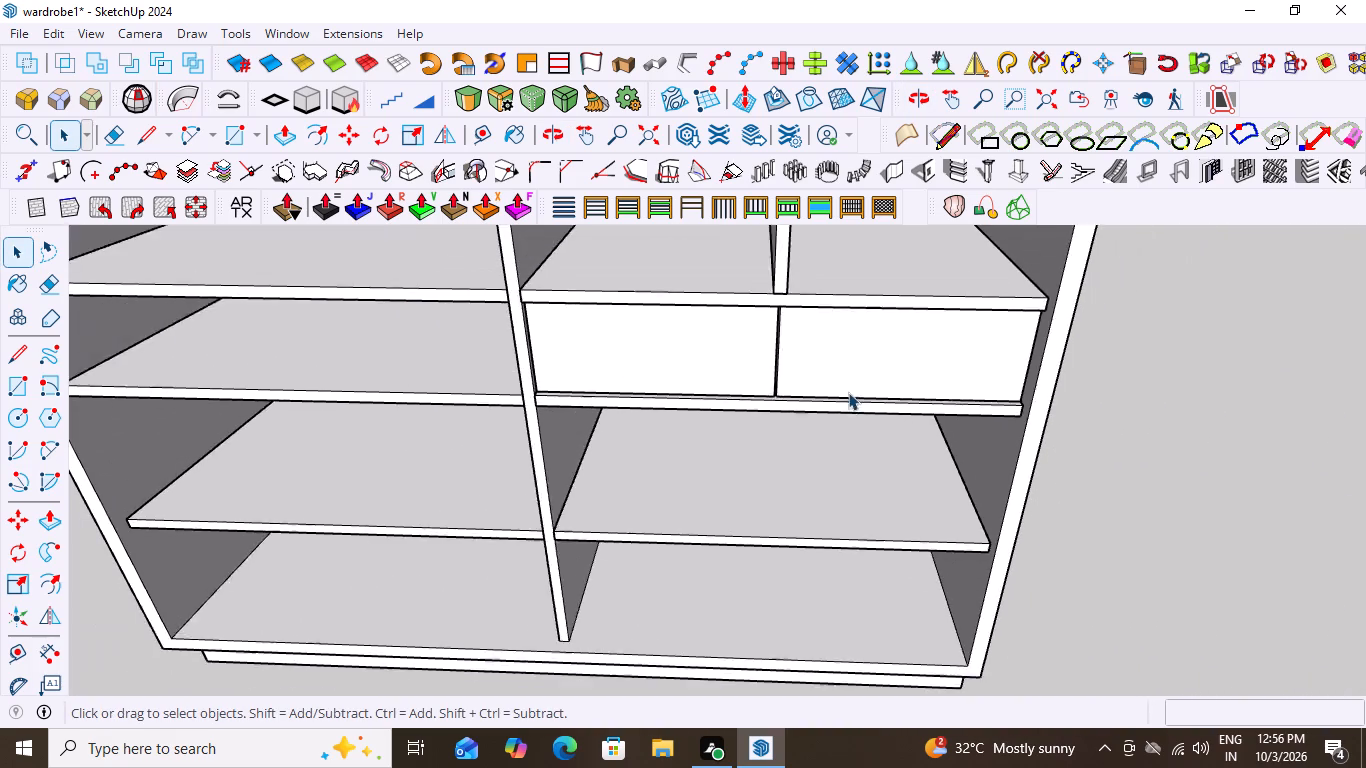
pyautogui.scroll(-3, 848, 392)
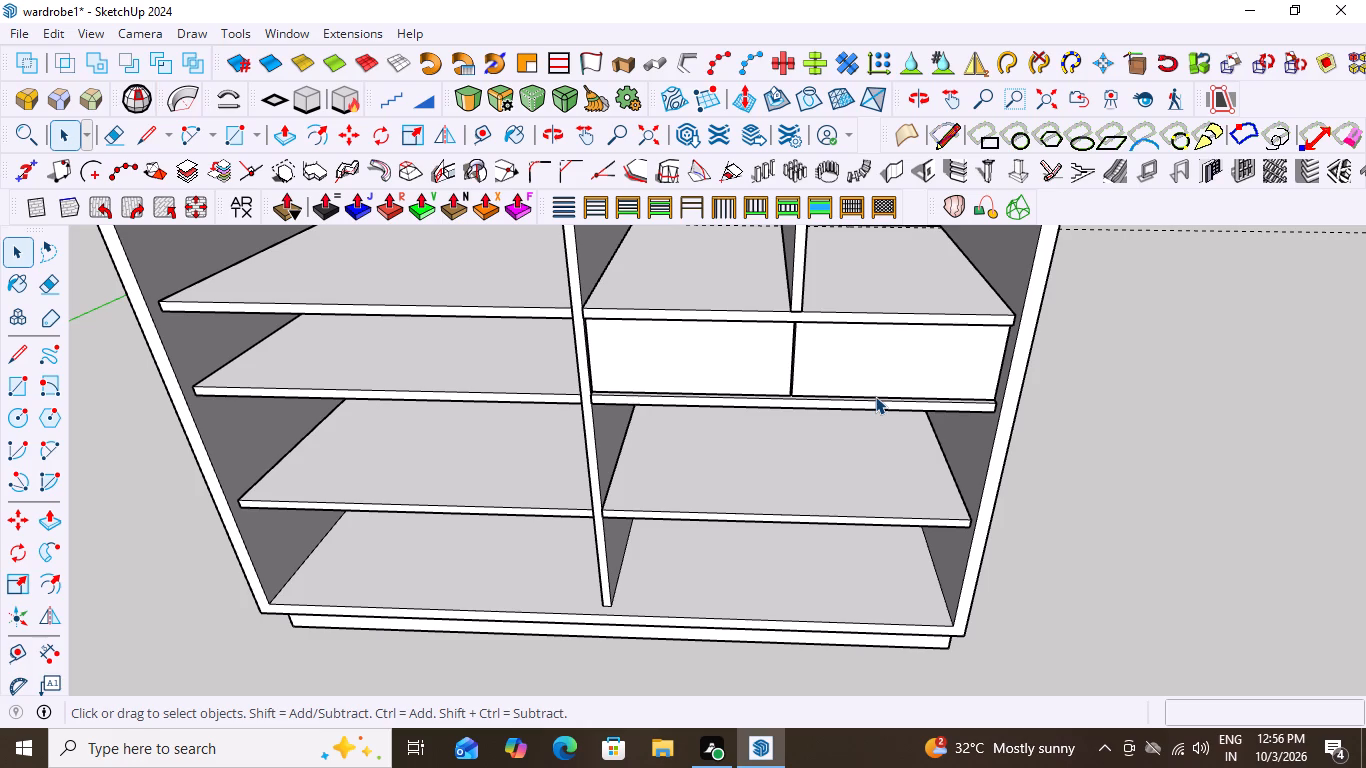
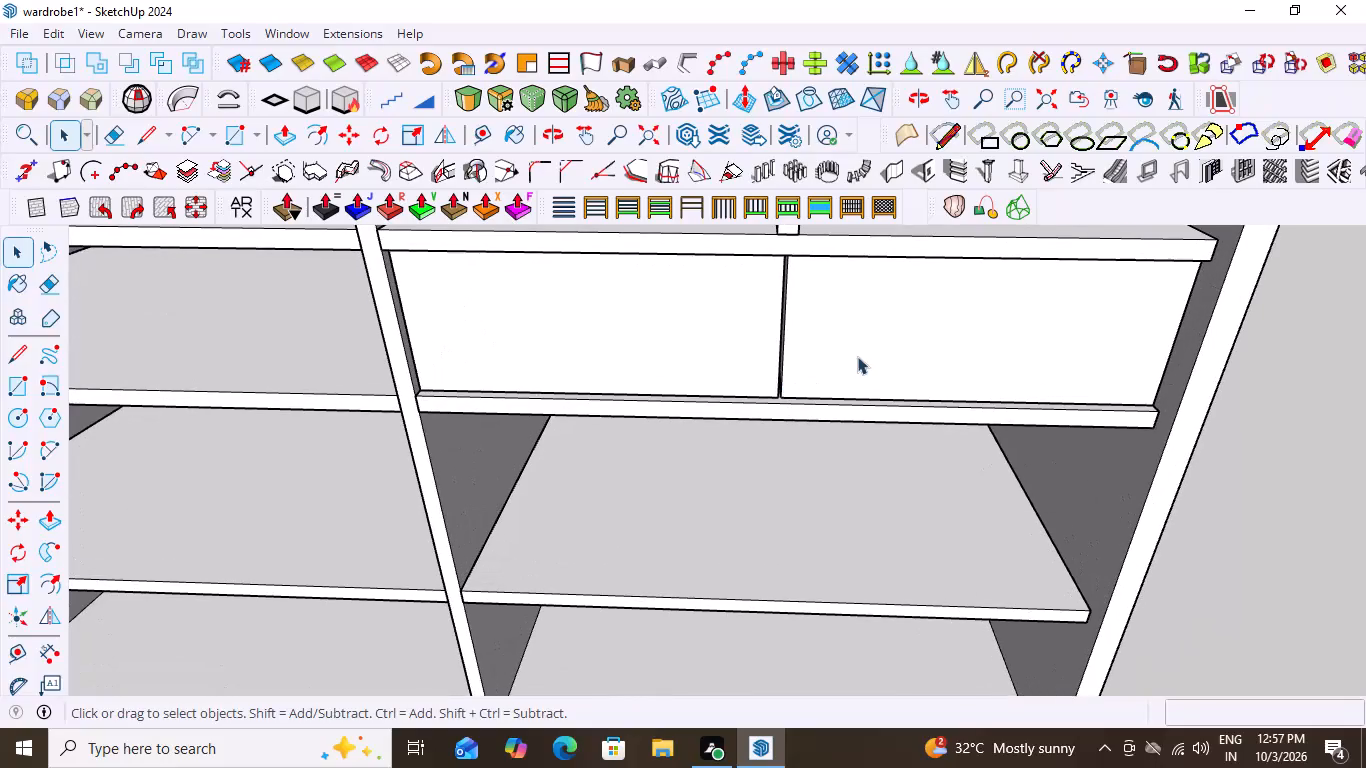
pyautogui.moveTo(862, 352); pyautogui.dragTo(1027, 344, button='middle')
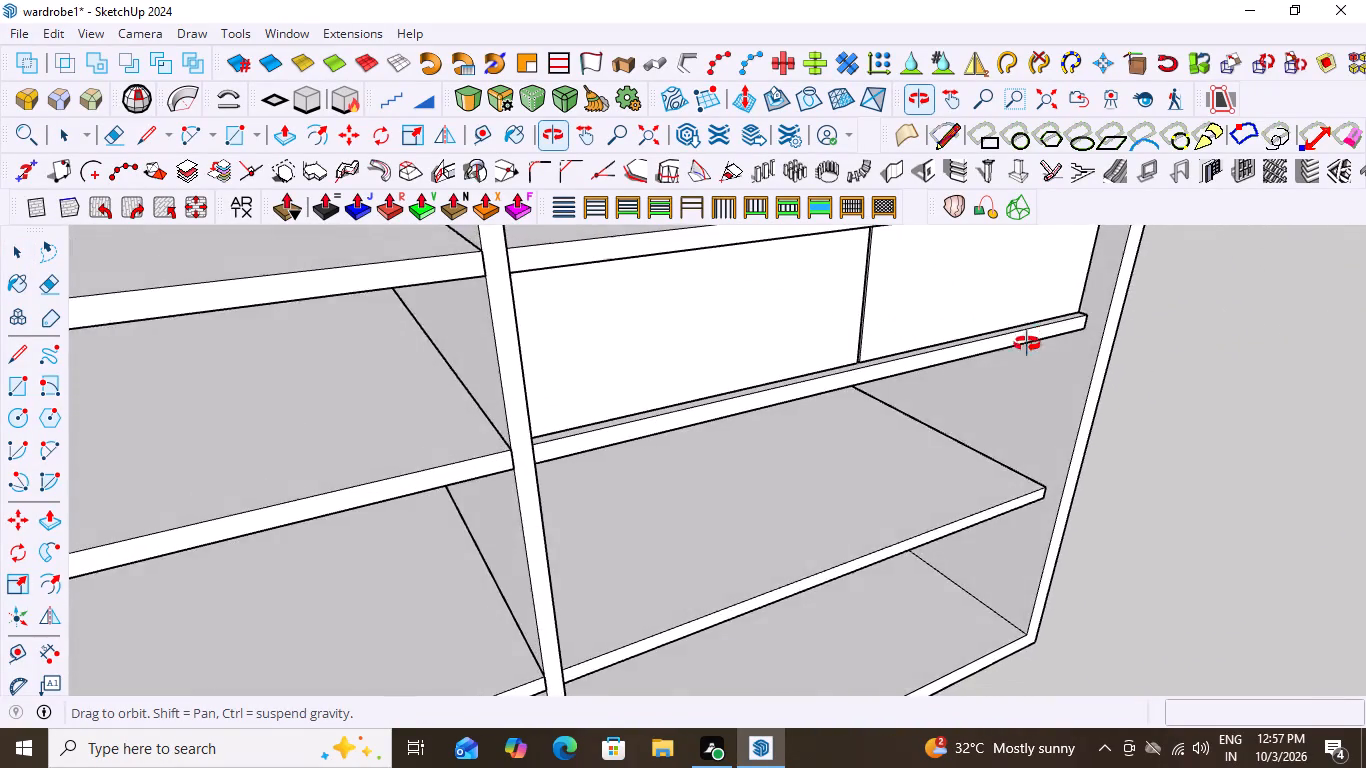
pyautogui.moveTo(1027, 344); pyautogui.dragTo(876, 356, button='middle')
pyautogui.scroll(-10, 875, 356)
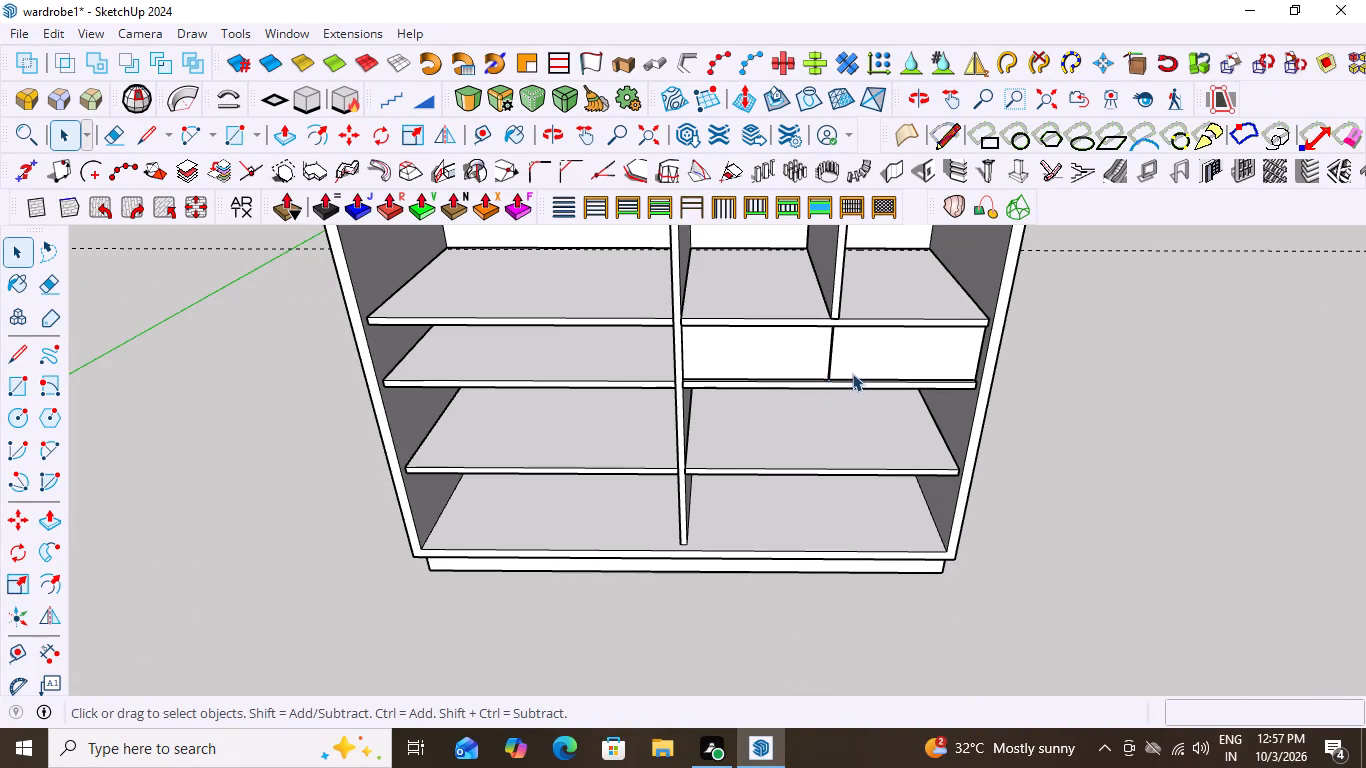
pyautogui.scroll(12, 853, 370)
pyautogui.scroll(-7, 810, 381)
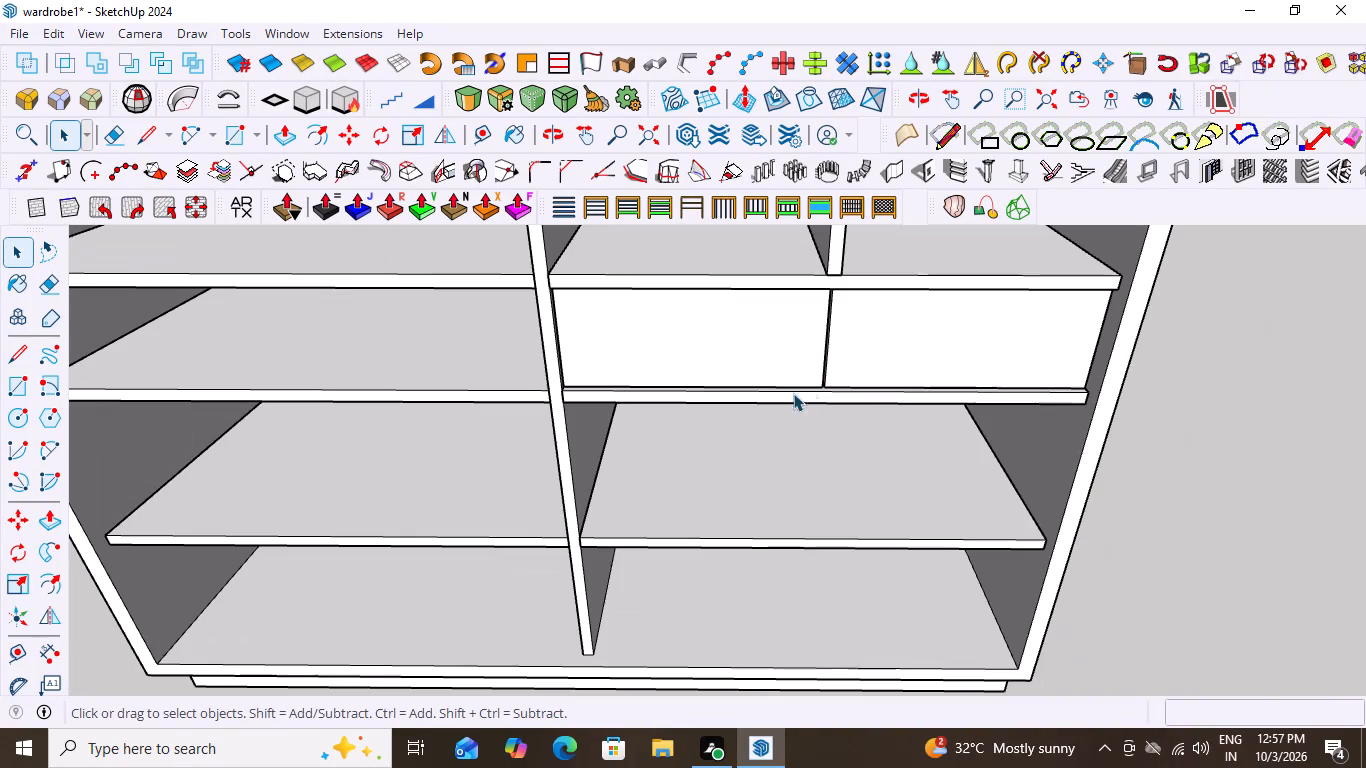
# Search the Extension Warehouse for "DBS Move Rotate Close".
pyautogui.click(356, 34)
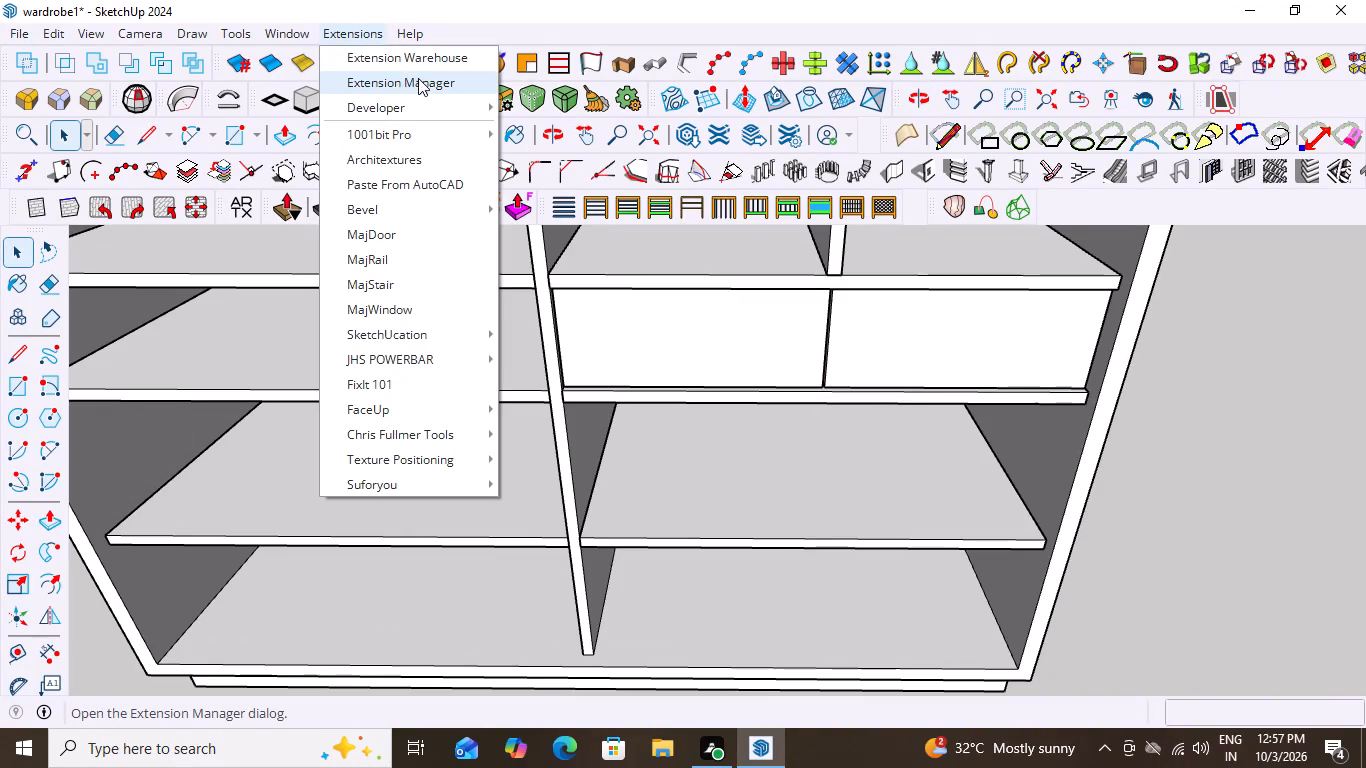
pyautogui.click(448, 62)
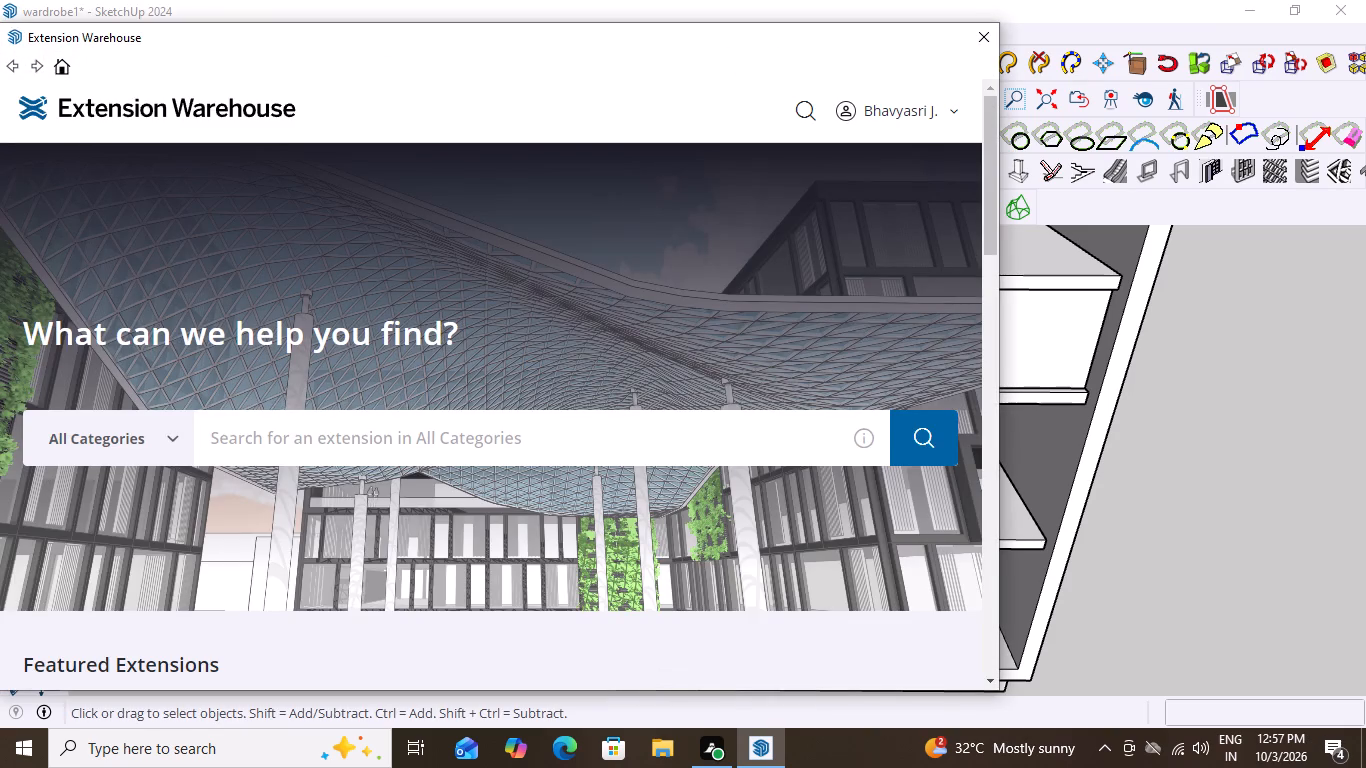
pyautogui.click(518, 426)
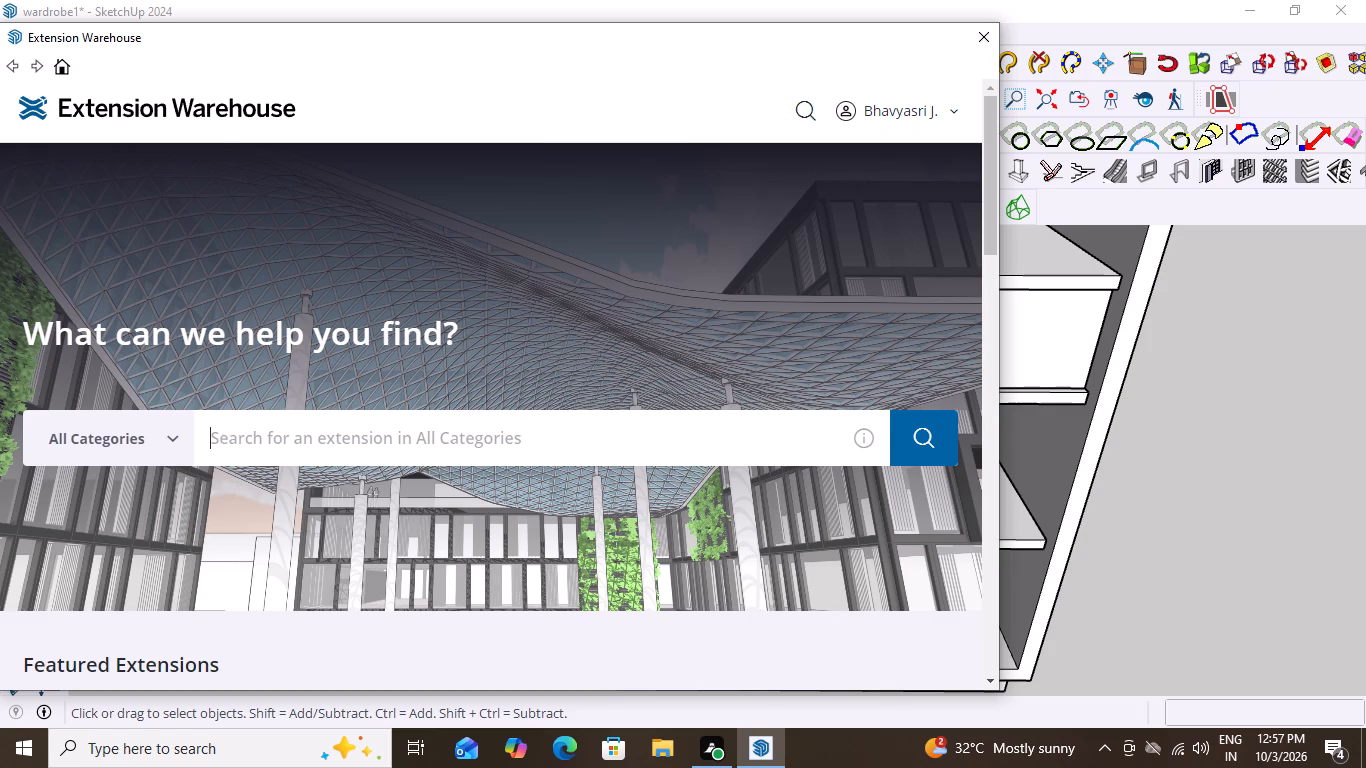
pyautogui.press('d')
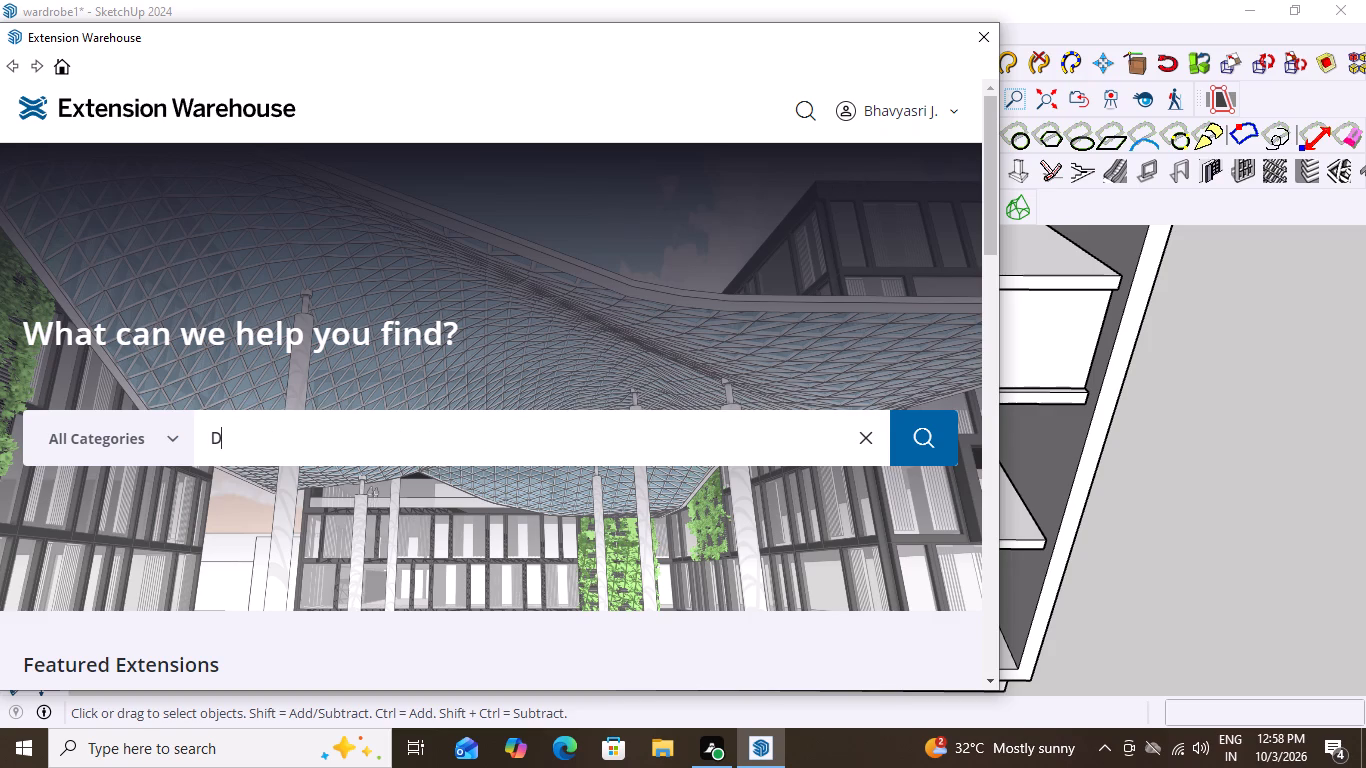
pyautogui.write('BSD')
pyautogui.press('BackSpace')
pyautogui.press('space')
pyautogui.write('MO')
pyautogui.write('VE')
pyautogui.press('space')
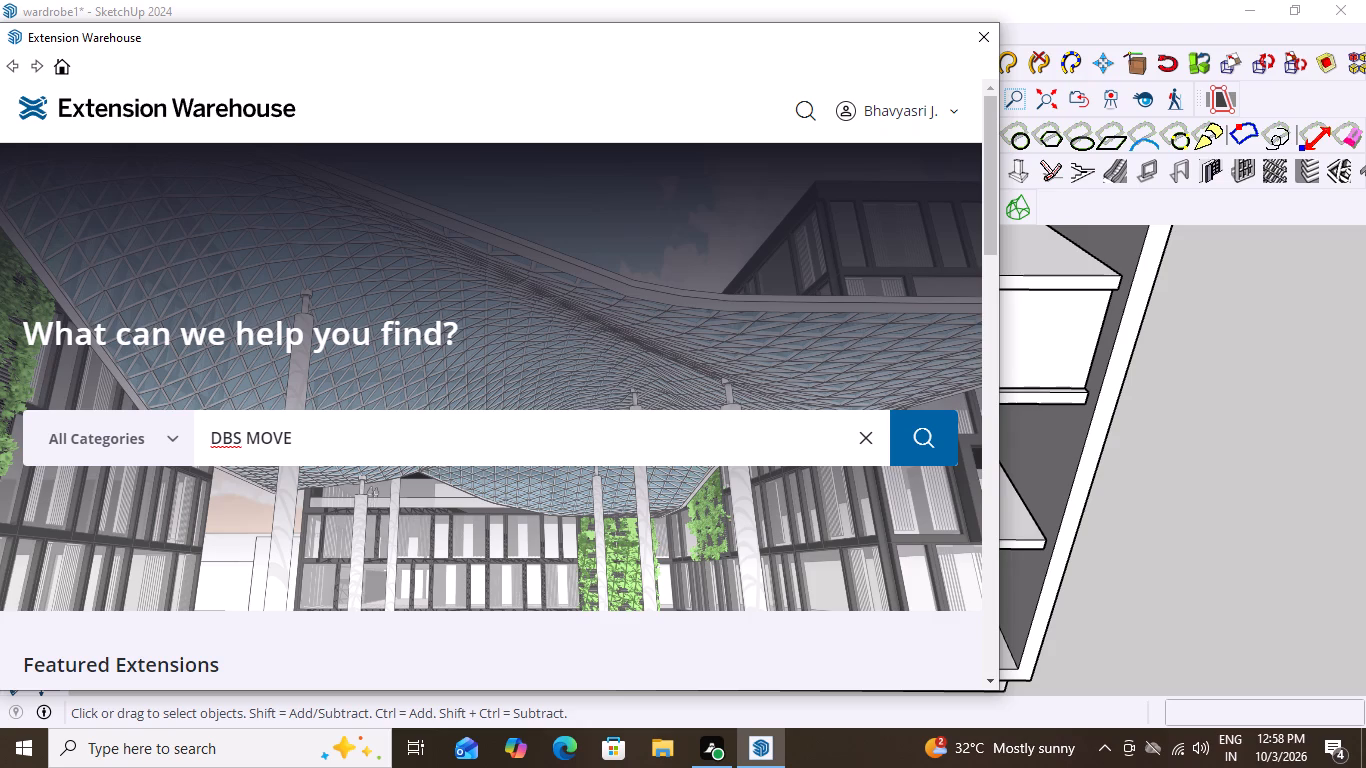
pyautogui.press('BackSpace')
pyautogui.press('BackSpace')
pyautogui.press('BackSpace')
pyautogui.press('BackSpace')
pyautogui.write('ove')
pyautogui.press('space')
pyautogui.press('r')
pyautogui.press('o')
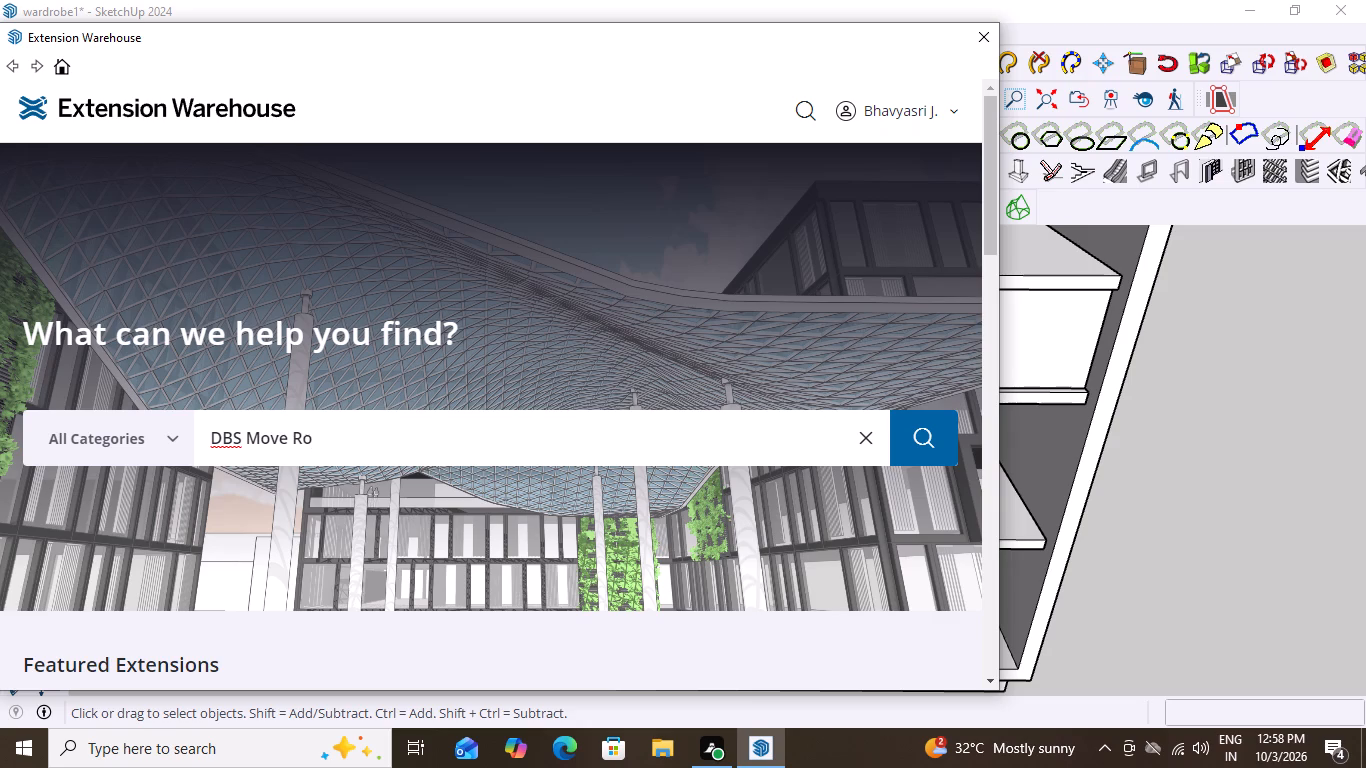
pyautogui.write('tate')
pyautogui.press('space')
pyautogui.press('c')
pyautogui.write('lo')
pyautogui.write('se')
pyautogui.click(931, 443)
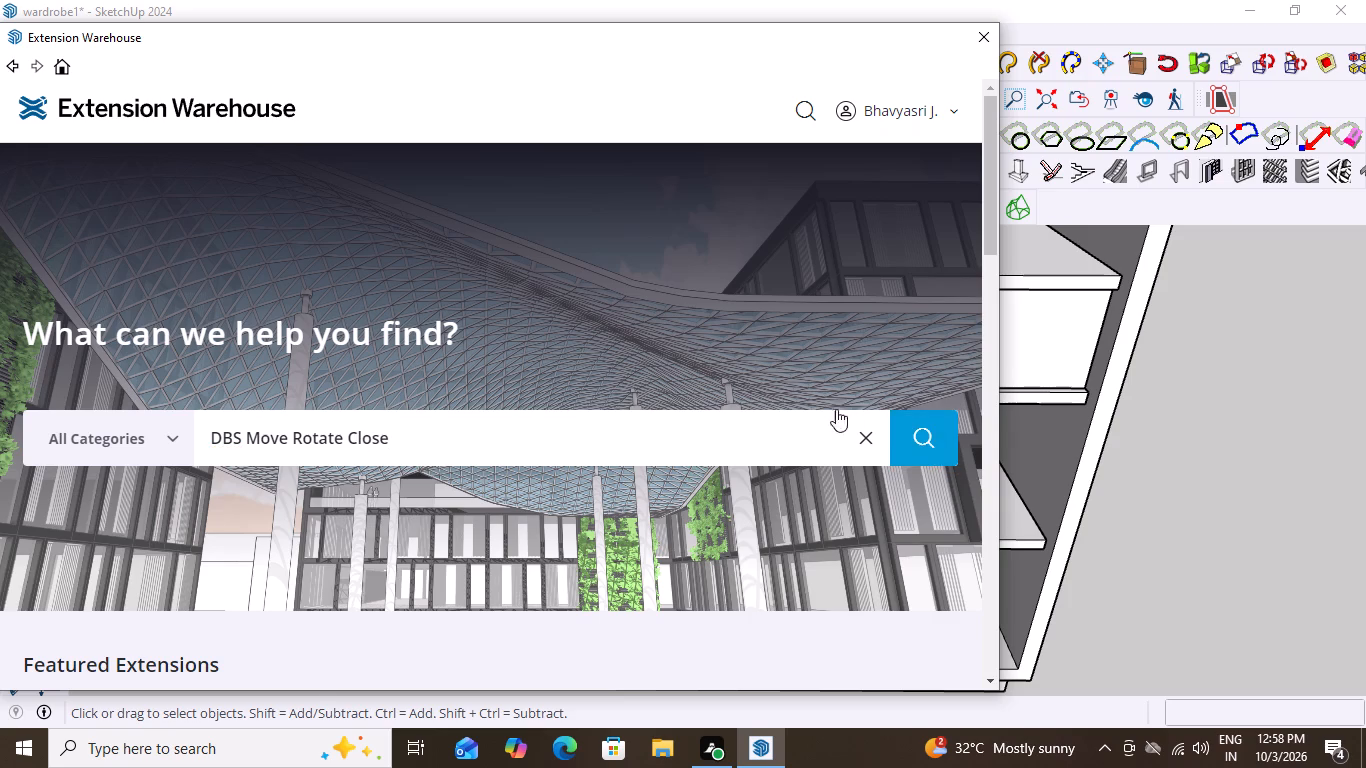
# Install the free DBS - Move Rotate Open Close extension, allowing its filesystem access, and close the Extension Warehouse.
pyautogui.scroll(-3, 580, 349)
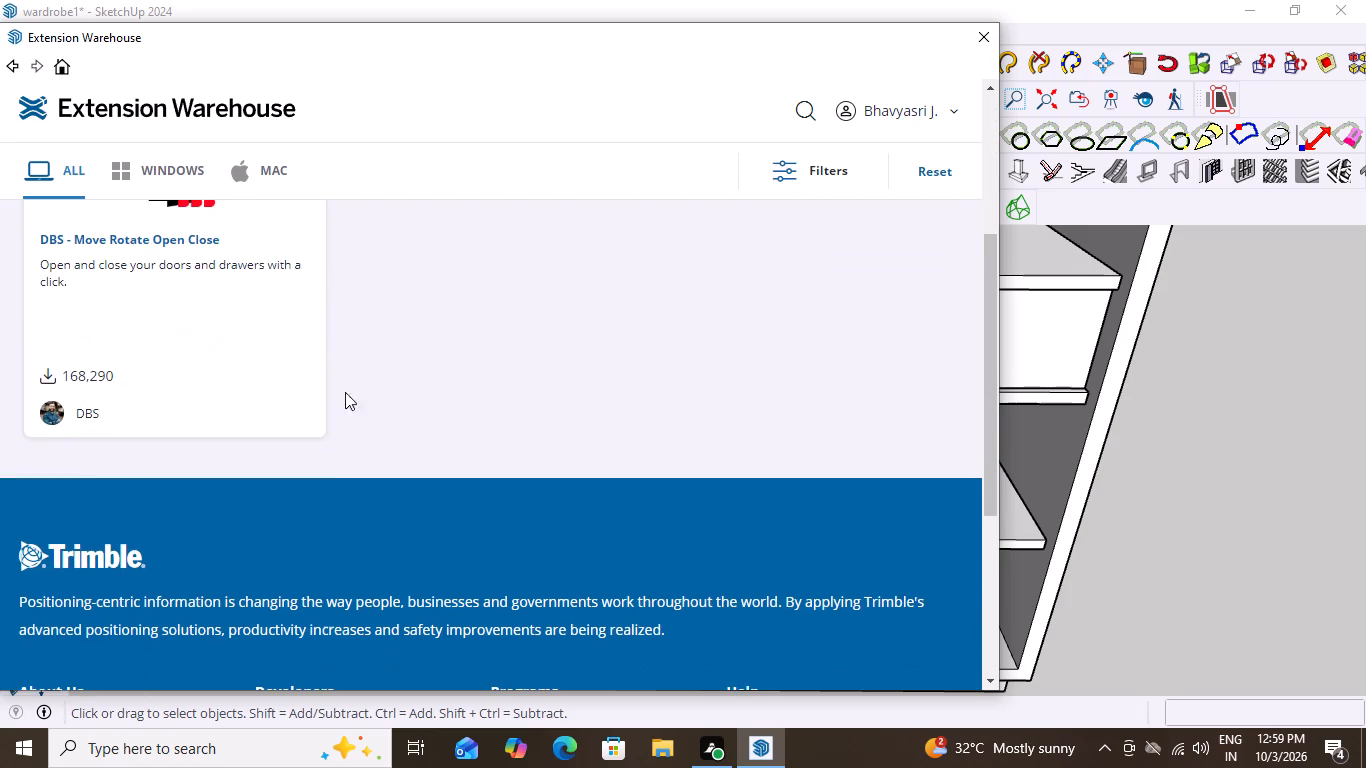
pyautogui.scroll(3, 87, 288)
pyautogui.scroll(-1, 275, 423)
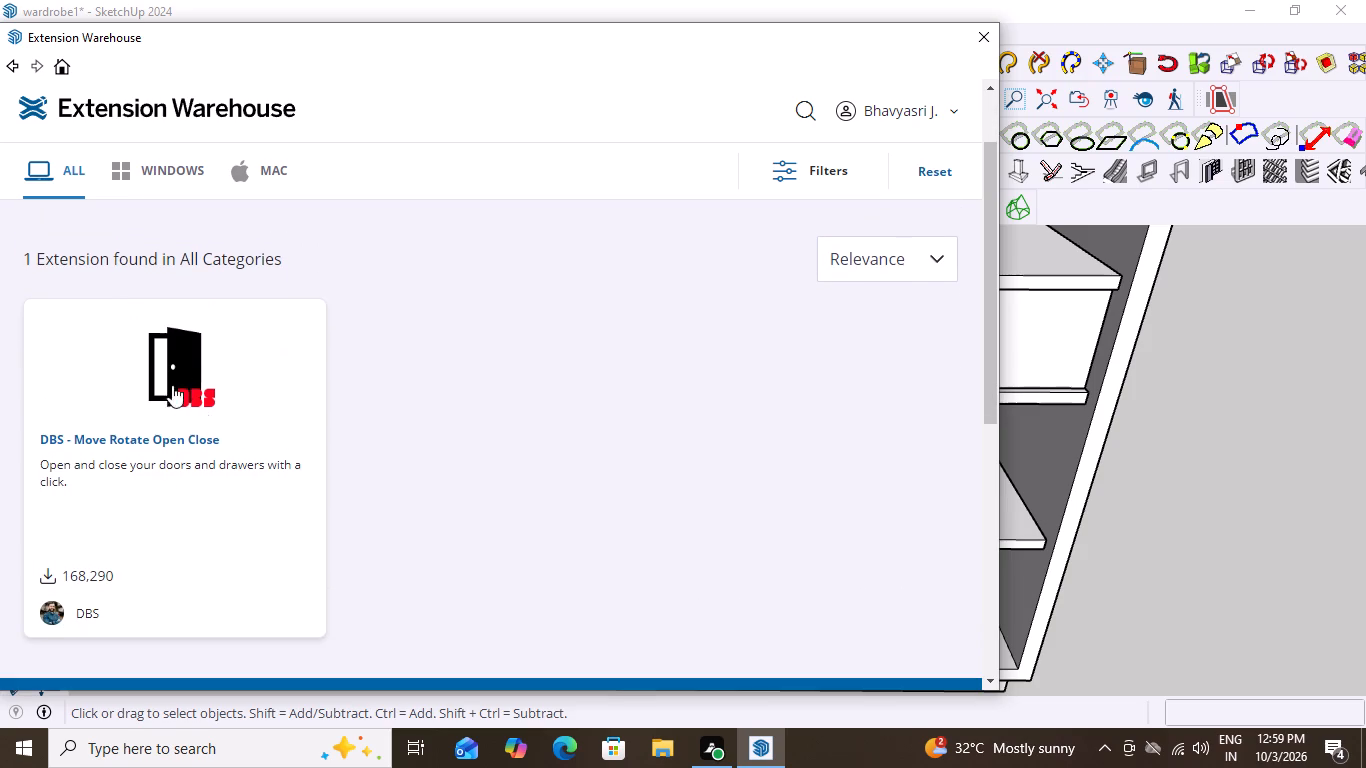
pyautogui.click(46, 575)
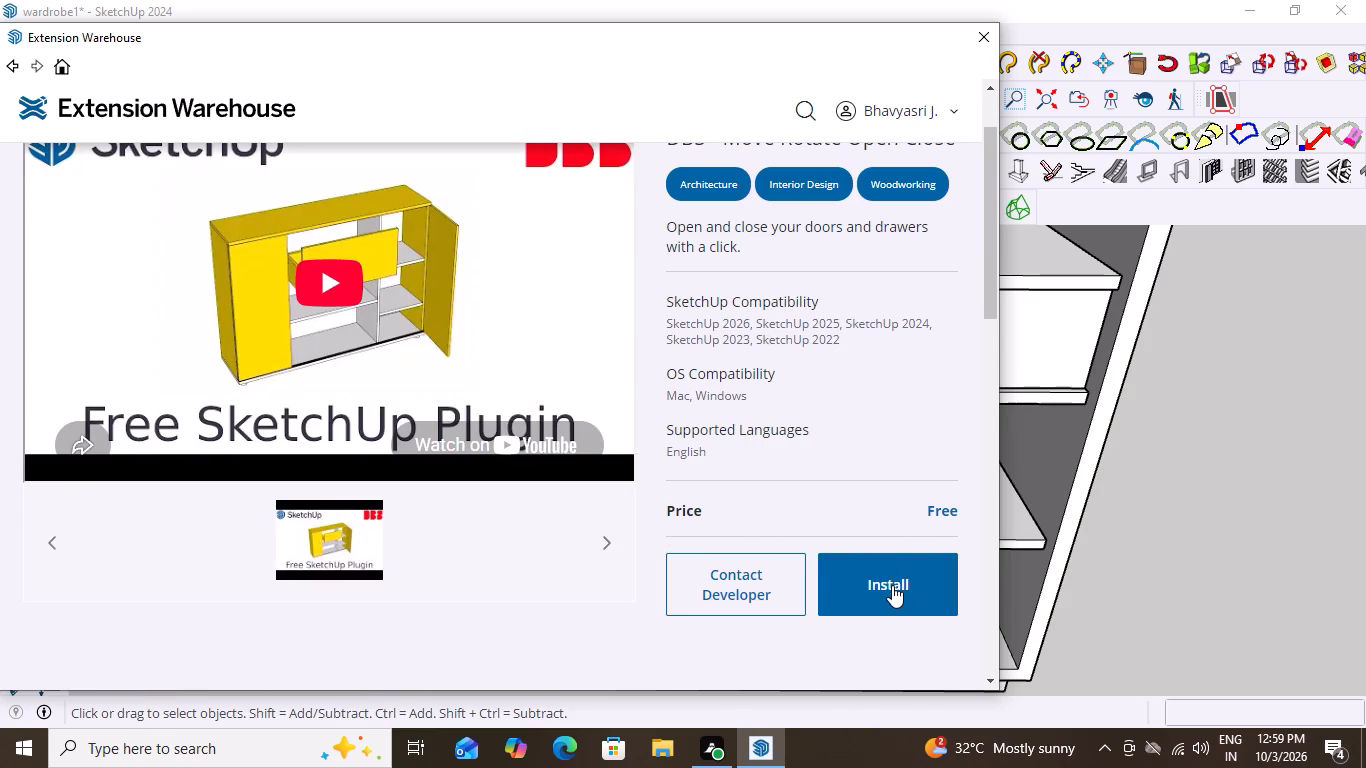
pyautogui.click(892, 585)
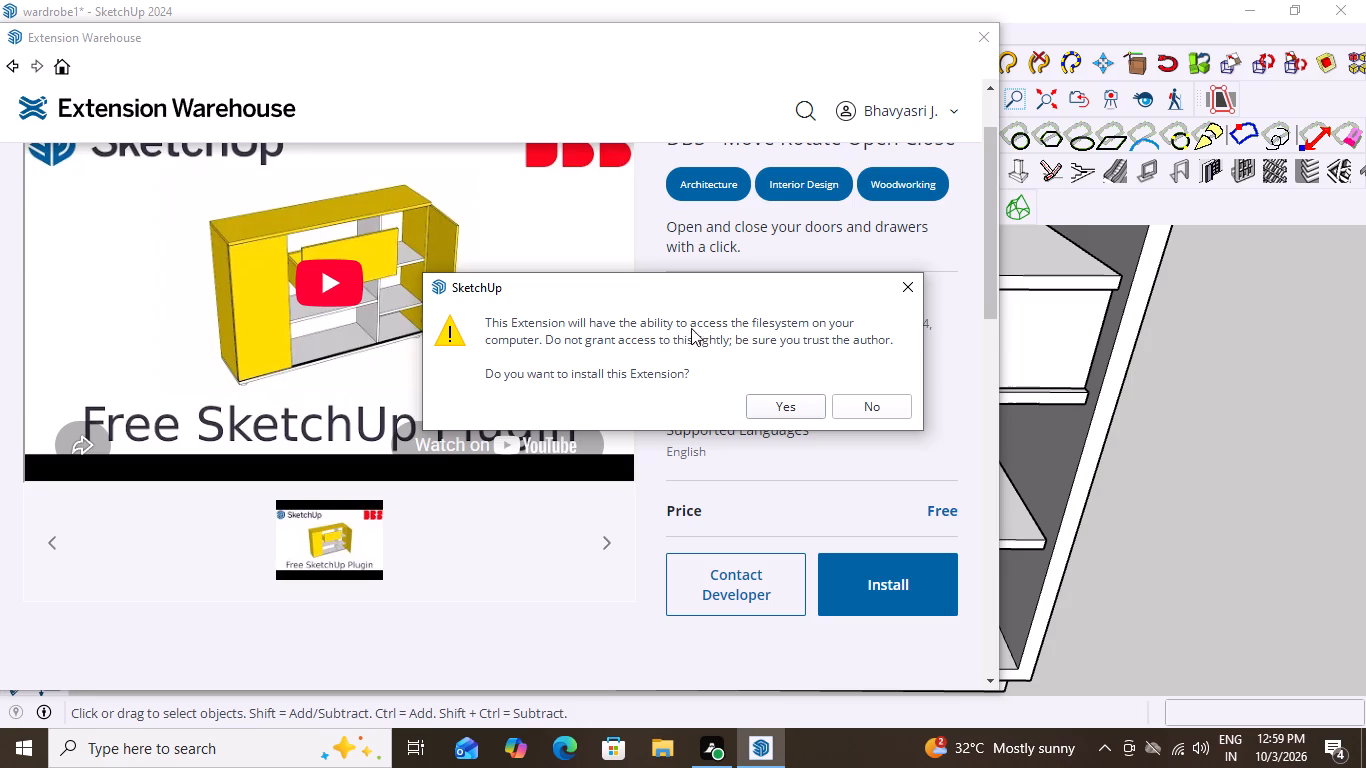
pyautogui.click(785, 413)
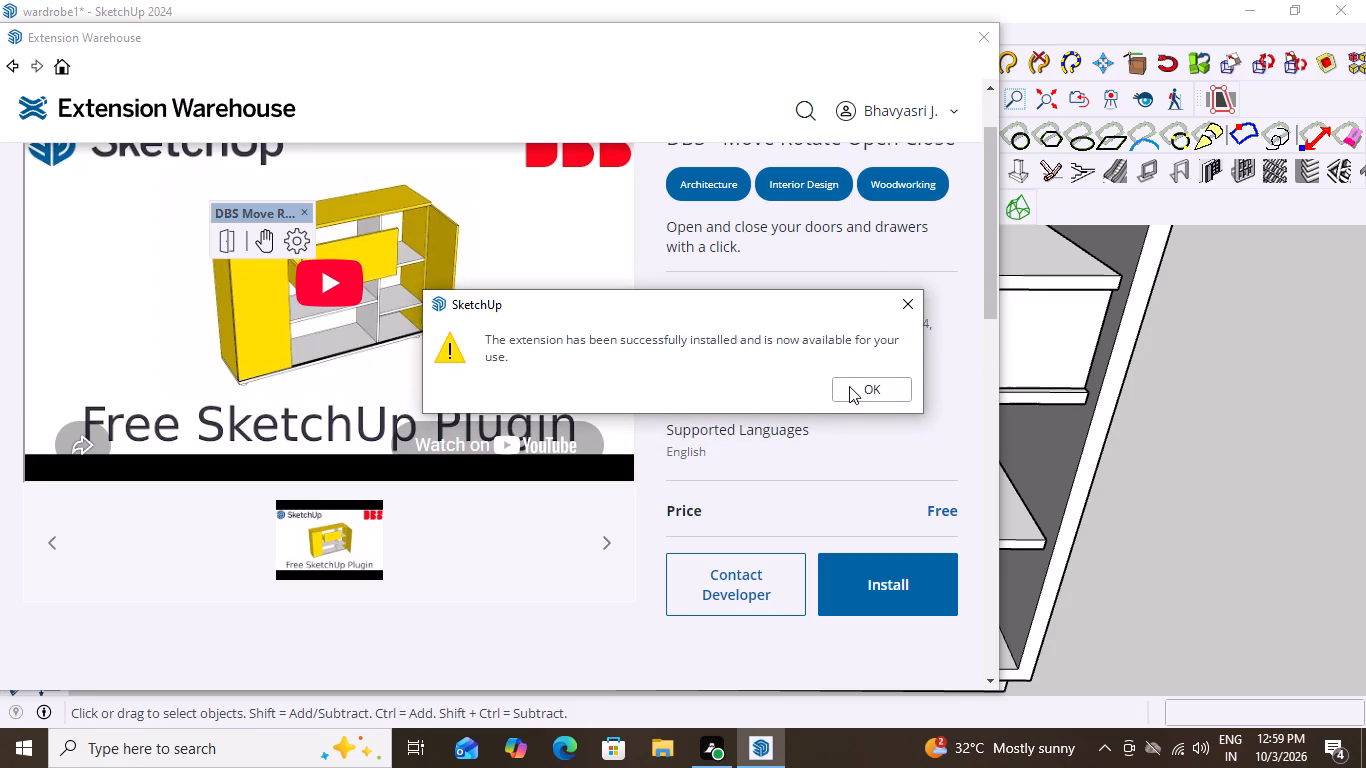
pyautogui.click(861, 389)
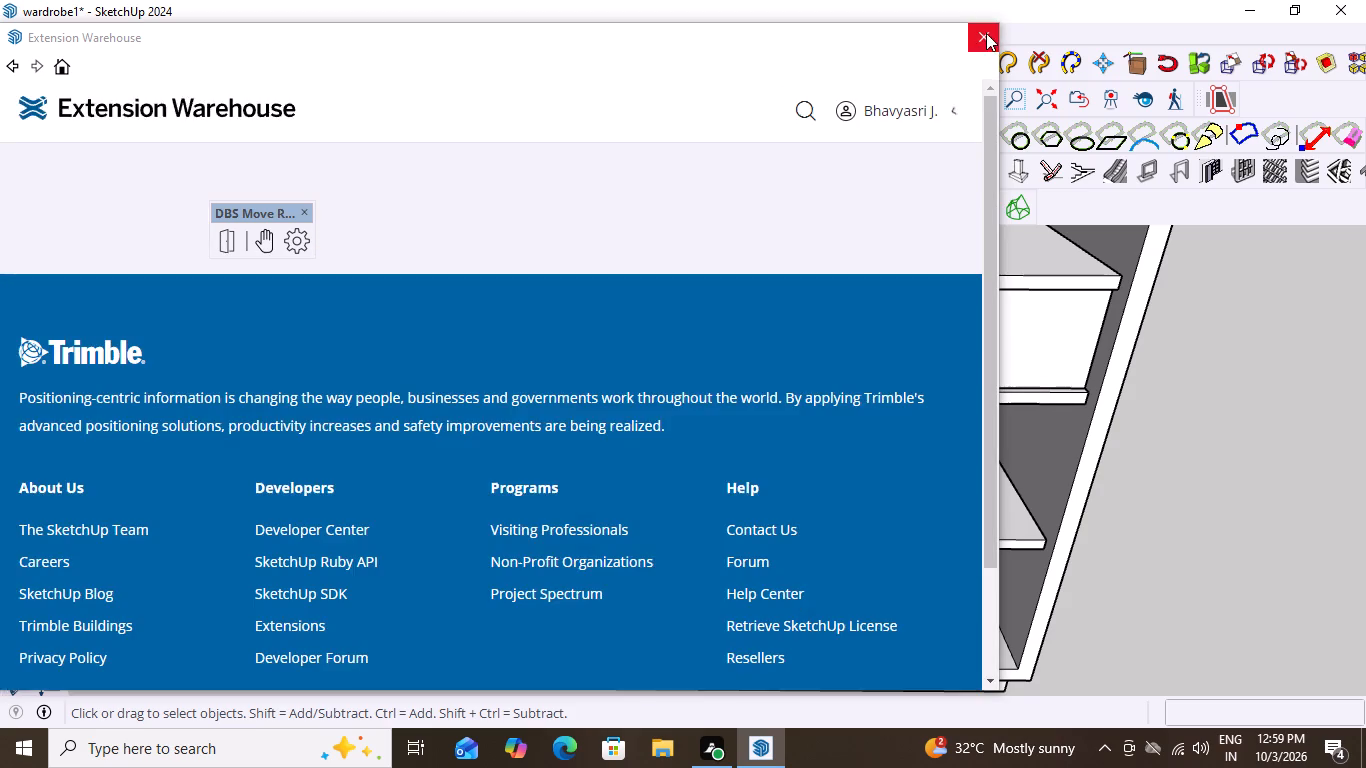
pyautogui.click(986, 33)
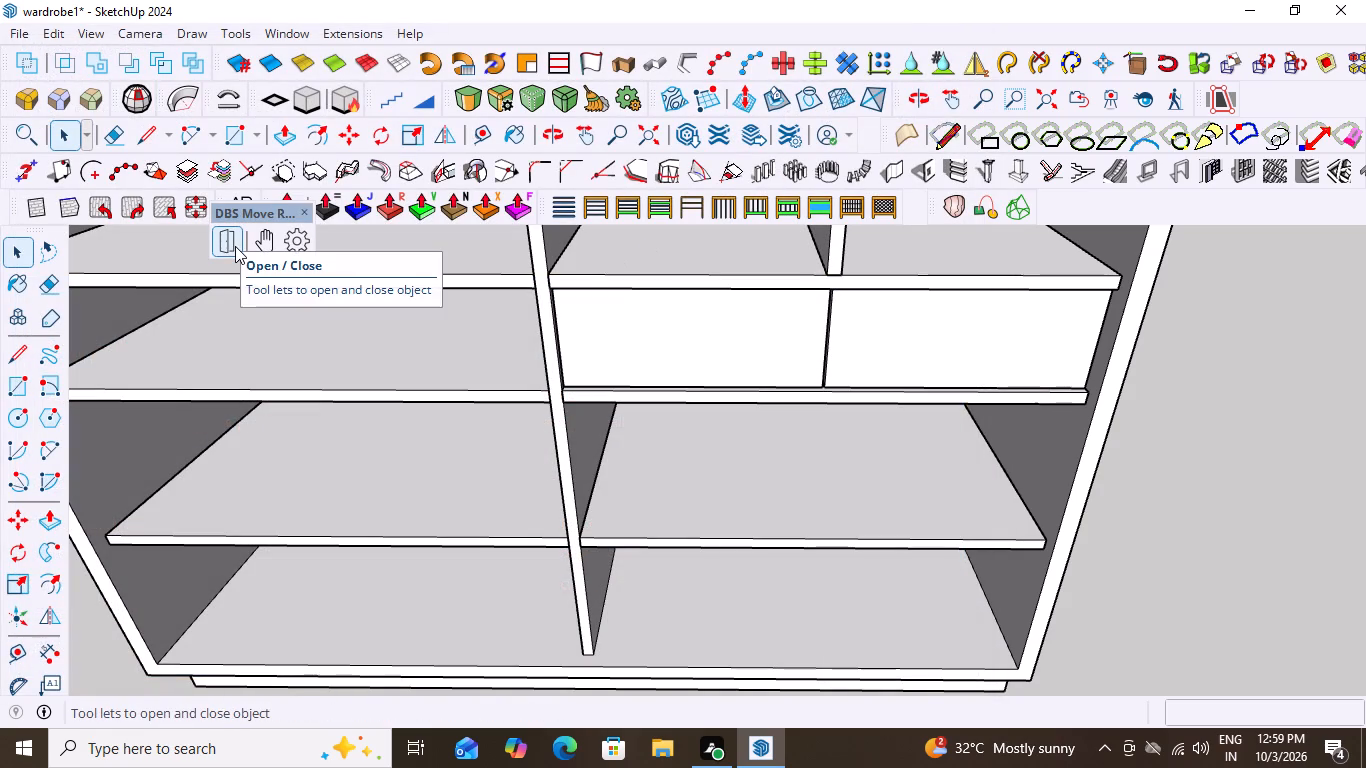
# Dock the floating DBS Move Rotate toolbar at the end of the last toolbar row, clear of the wardrobe.
pyautogui.scroll(-11, 272, 266)
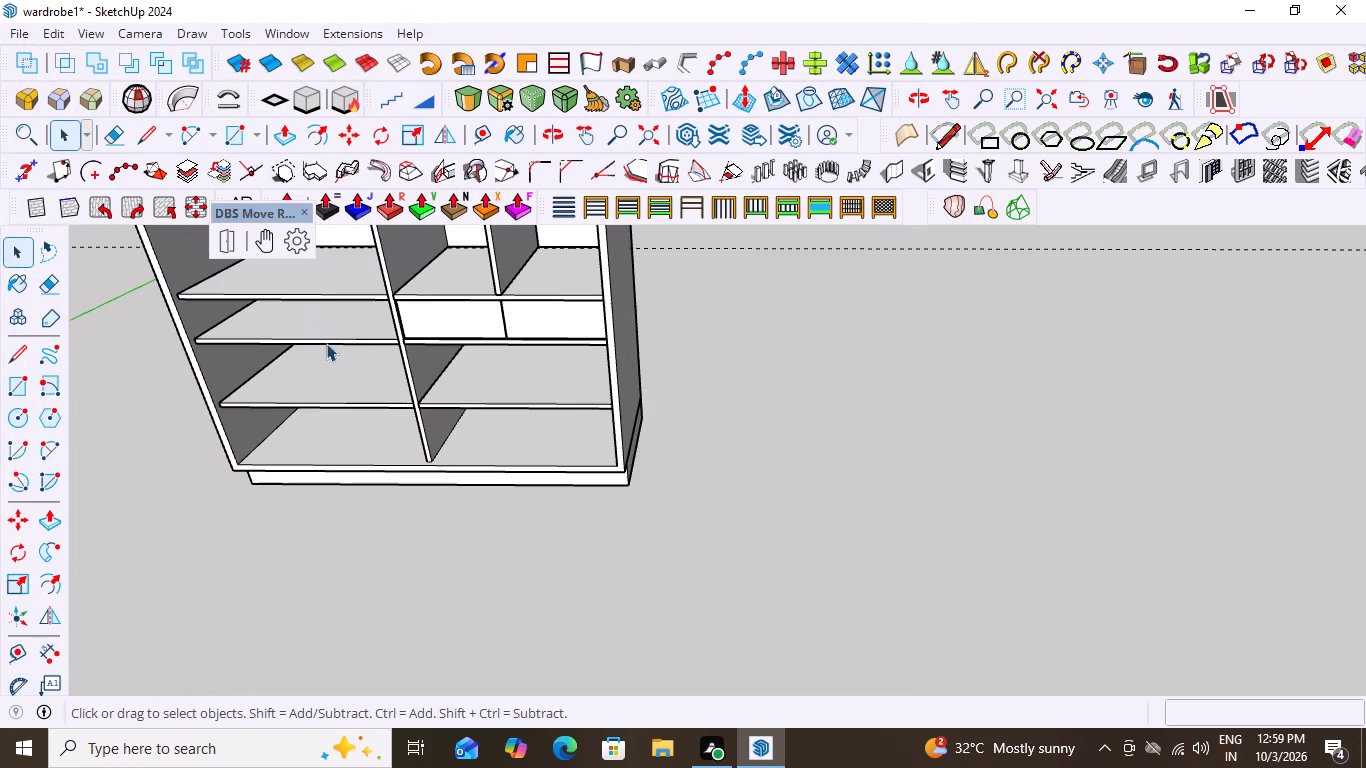
pyautogui.scroll(3, 214, 199)
pyautogui.moveTo(219, 208); pyautogui.dragTo(238, 228)
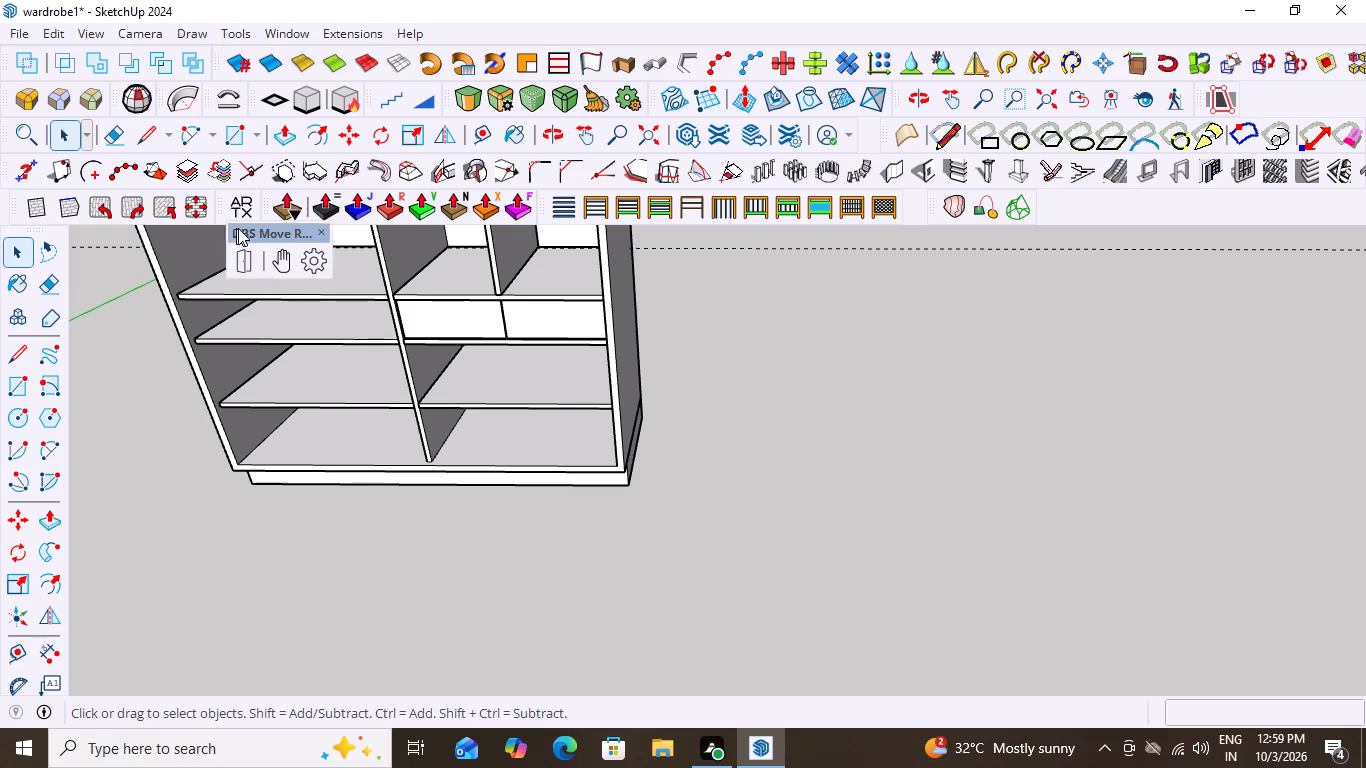
pyautogui.moveTo(238, 228); pyautogui.dragTo(900, 291)
pyautogui.scroll(-7, 764, 327)
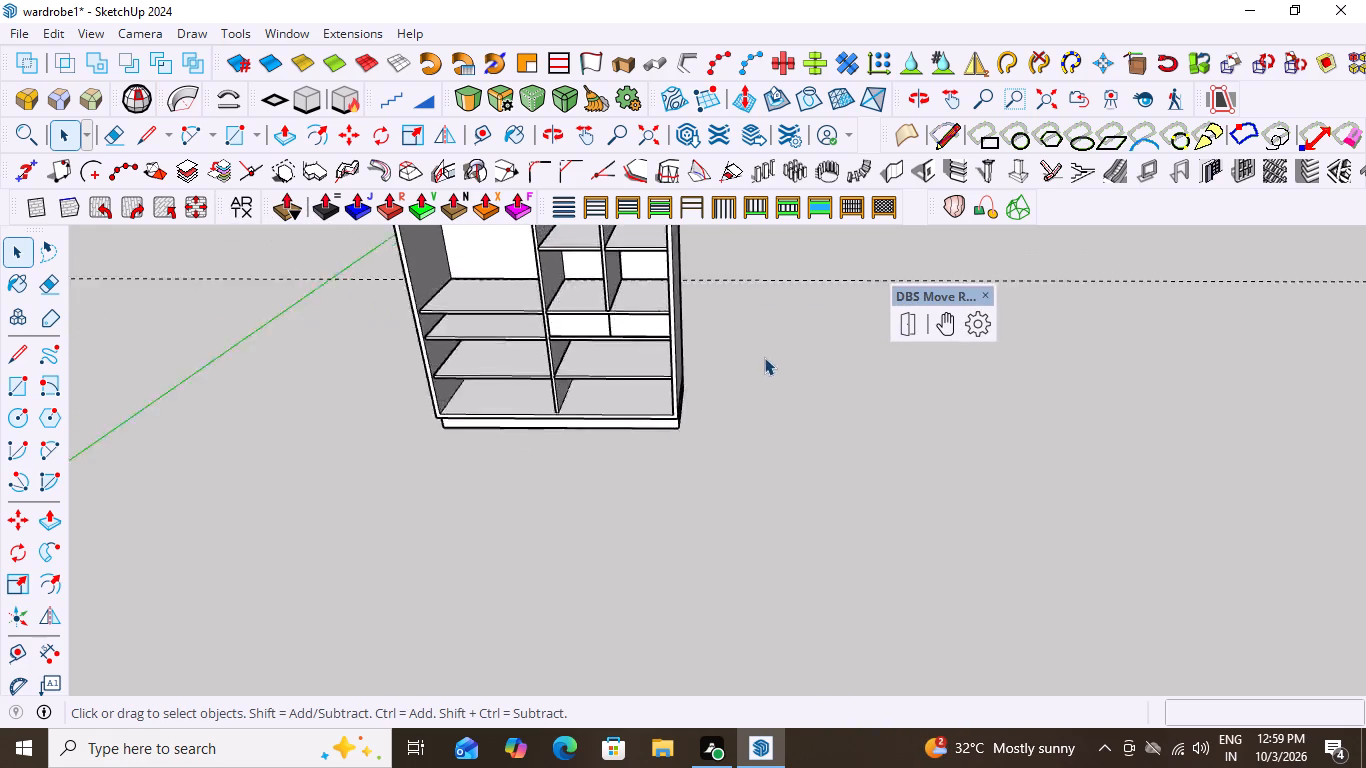
pyautogui.scroll(-11, 764, 357)
pyautogui.scroll(9, 799, 345)
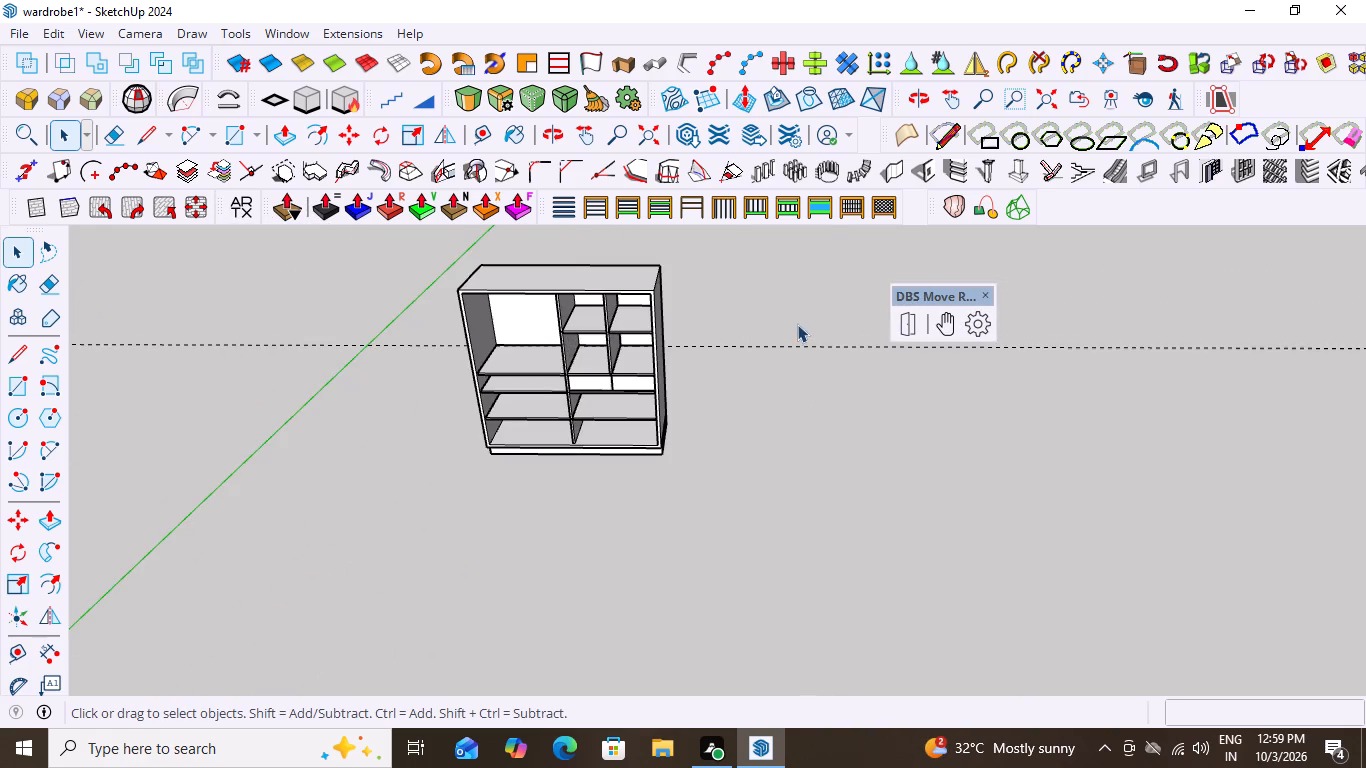
pyautogui.moveTo(782, 334); pyautogui.dragTo(820, 236, button='middle')
pyautogui.scroll(4, 980, 309)
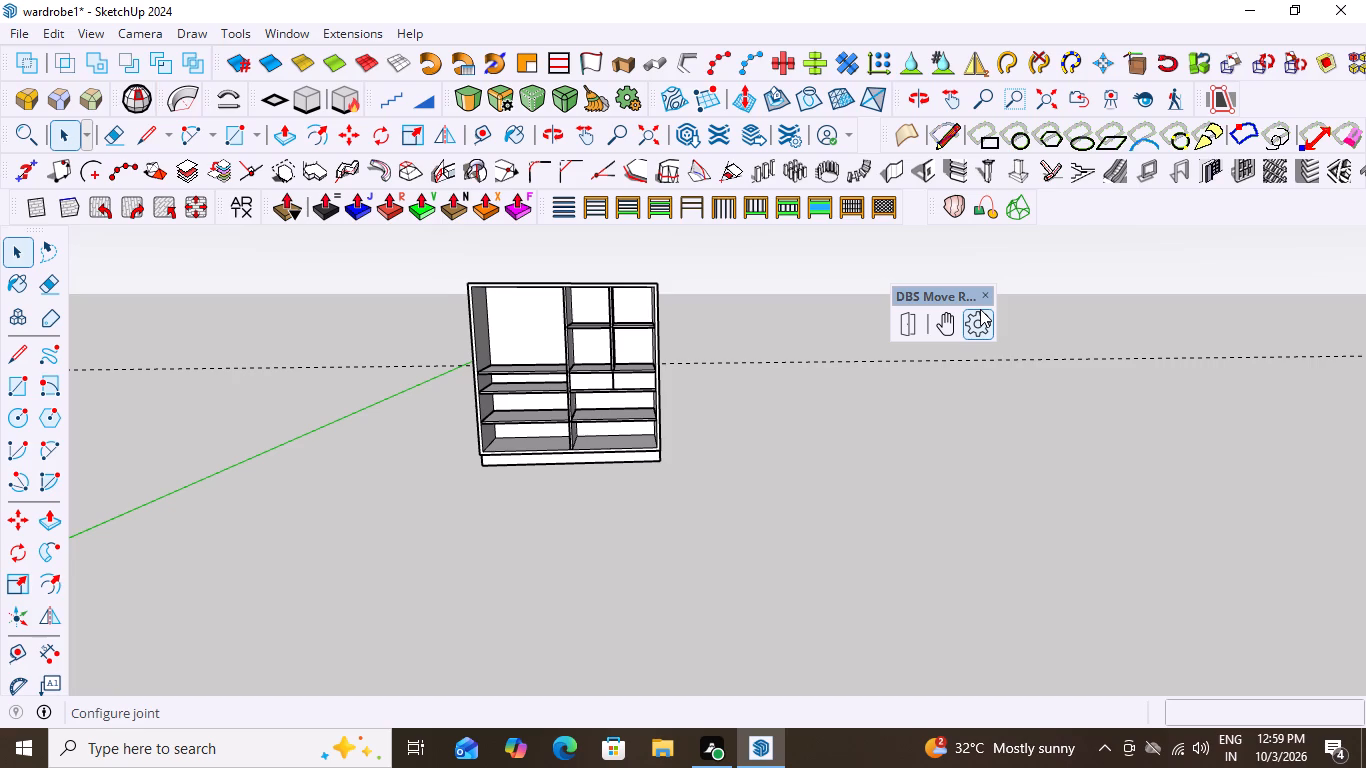
pyautogui.click(903, 299)
pyautogui.moveTo(911, 293); pyautogui.dragTo(1089, 184)
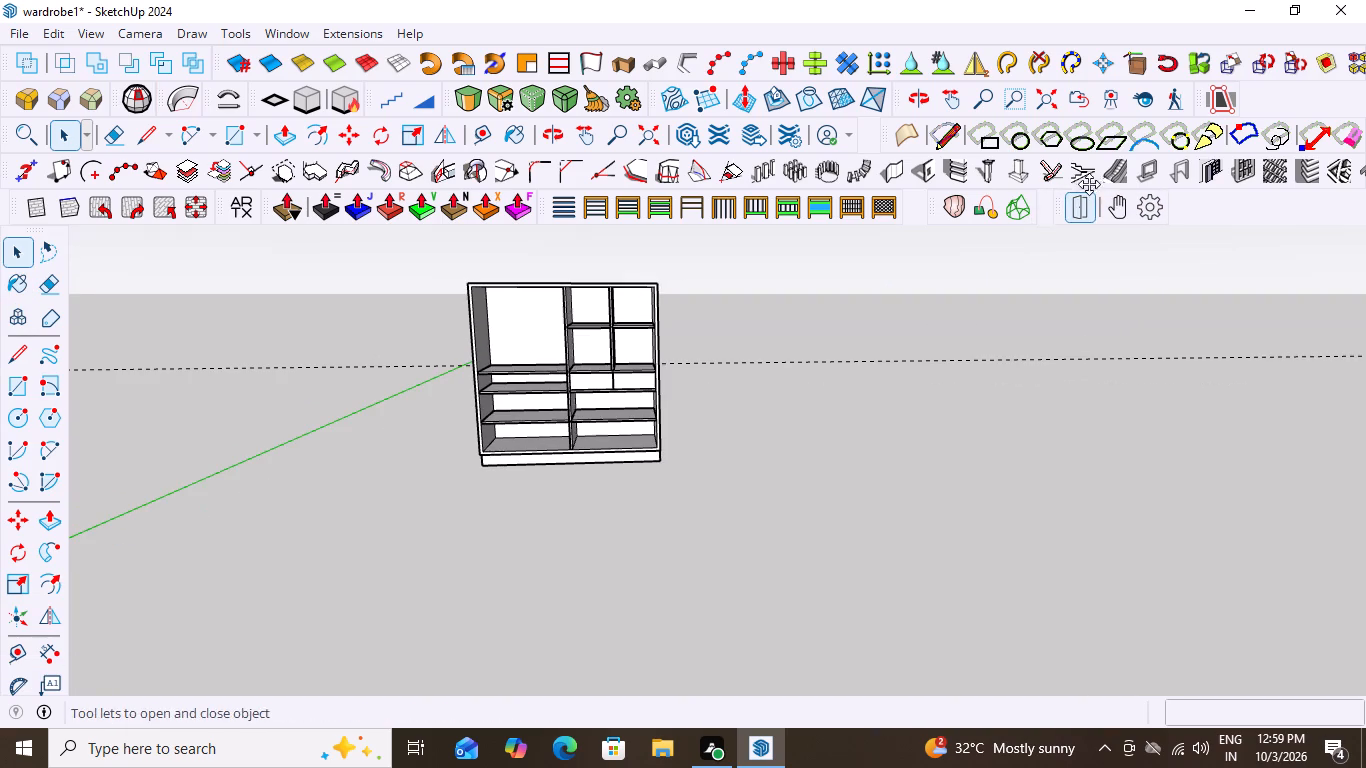
pyautogui.moveTo(1089, 184); pyautogui.dragTo(1094, 183)
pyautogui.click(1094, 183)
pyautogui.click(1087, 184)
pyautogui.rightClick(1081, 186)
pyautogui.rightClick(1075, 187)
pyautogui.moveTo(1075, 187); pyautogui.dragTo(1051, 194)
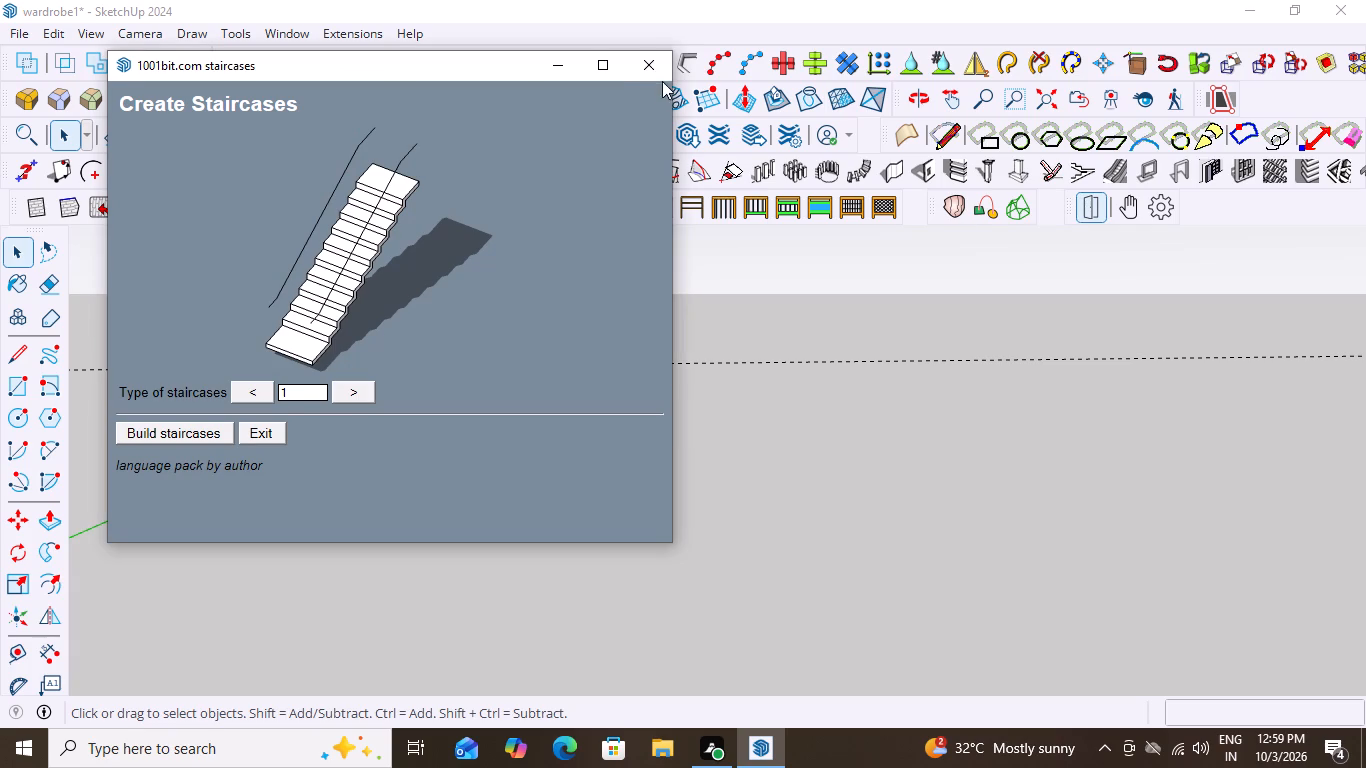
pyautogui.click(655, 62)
# Slide the docked DBS Move Rotate toolbar along its row, closing up the gaps to the neighbouring tool sets.
pyautogui.moveTo(1074, 208); pyautogui.dragTo(1047, 209)
pyautogui.scroll(2, 1150, 210)
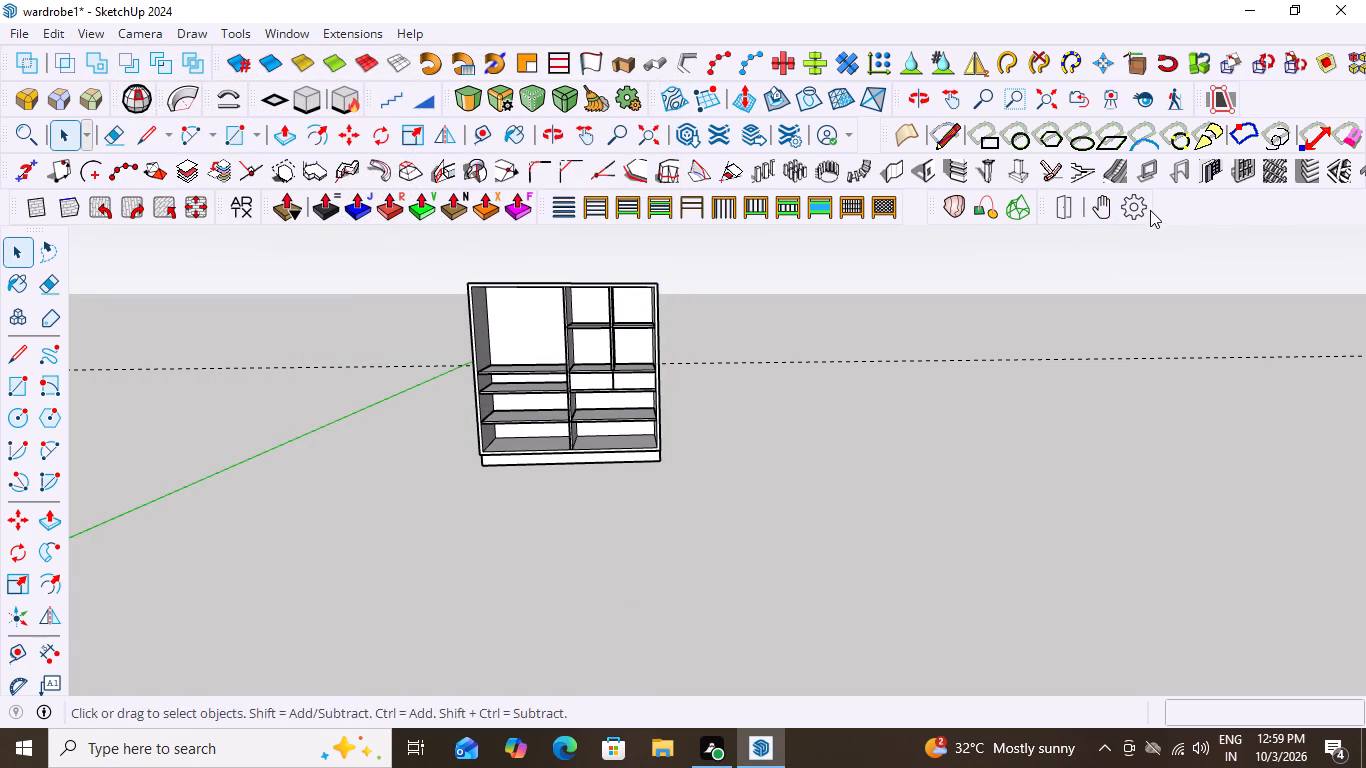
pyautogui.scroll(4, 1150, 210)
pyautogui.moveTo(1040, 207); pyautogui.dragTo(1019, 210)
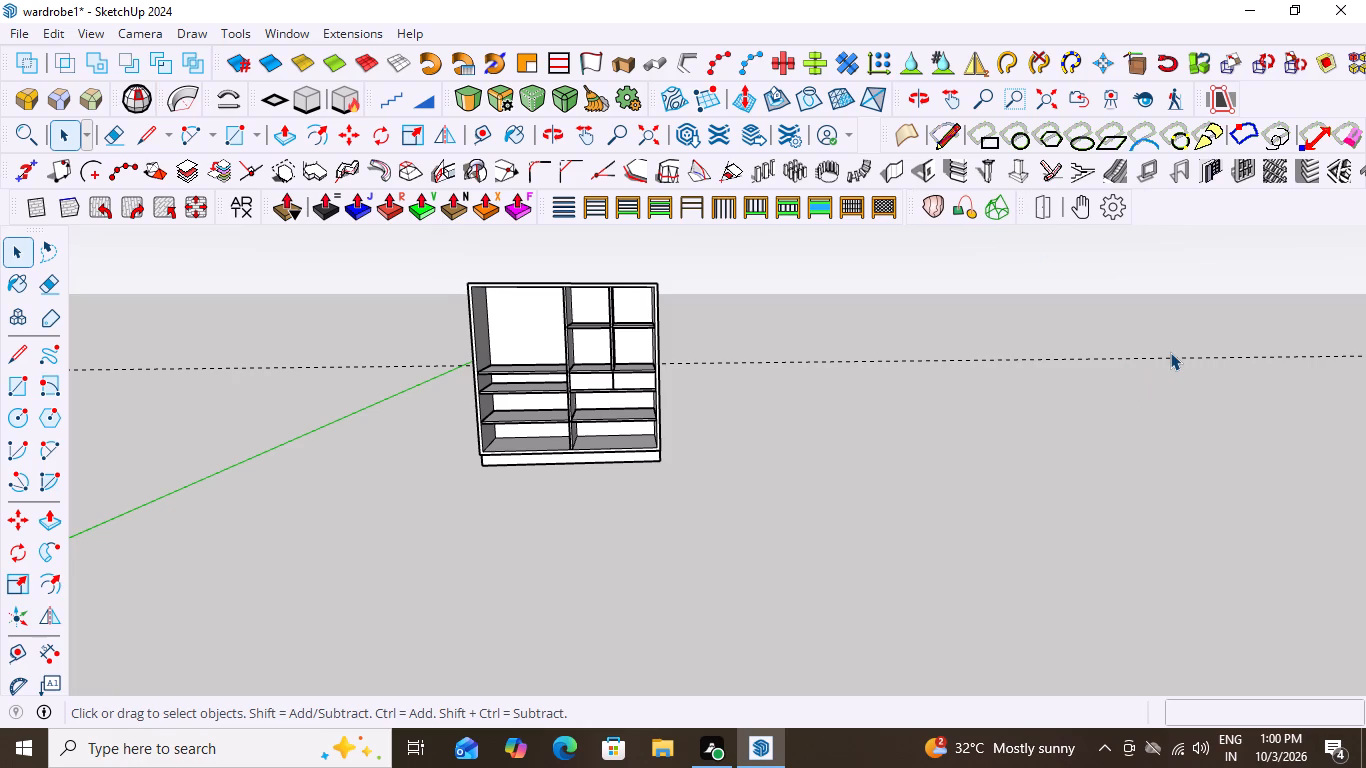
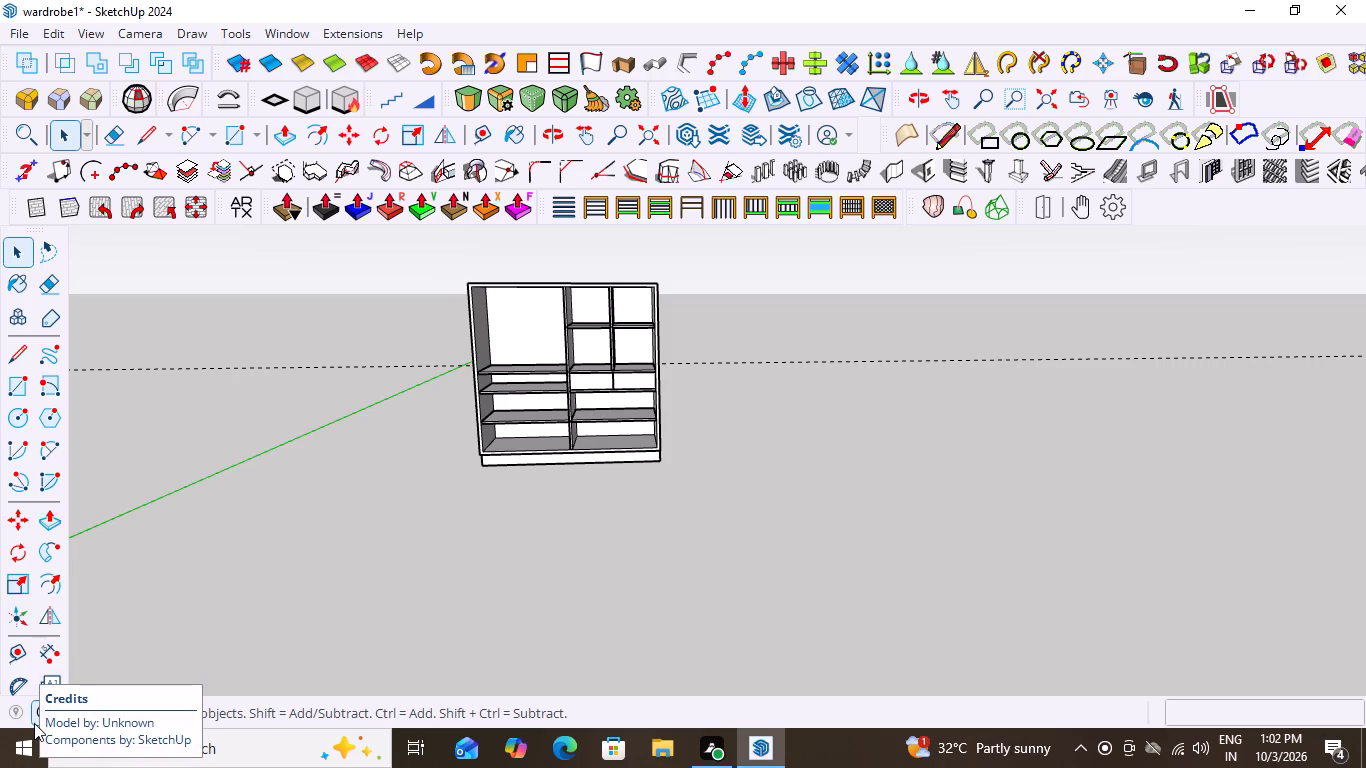
# Examine the two drawers below the small compartments and how their geometry is grouped.
pyautogui.scroll(-4, 673, 352)
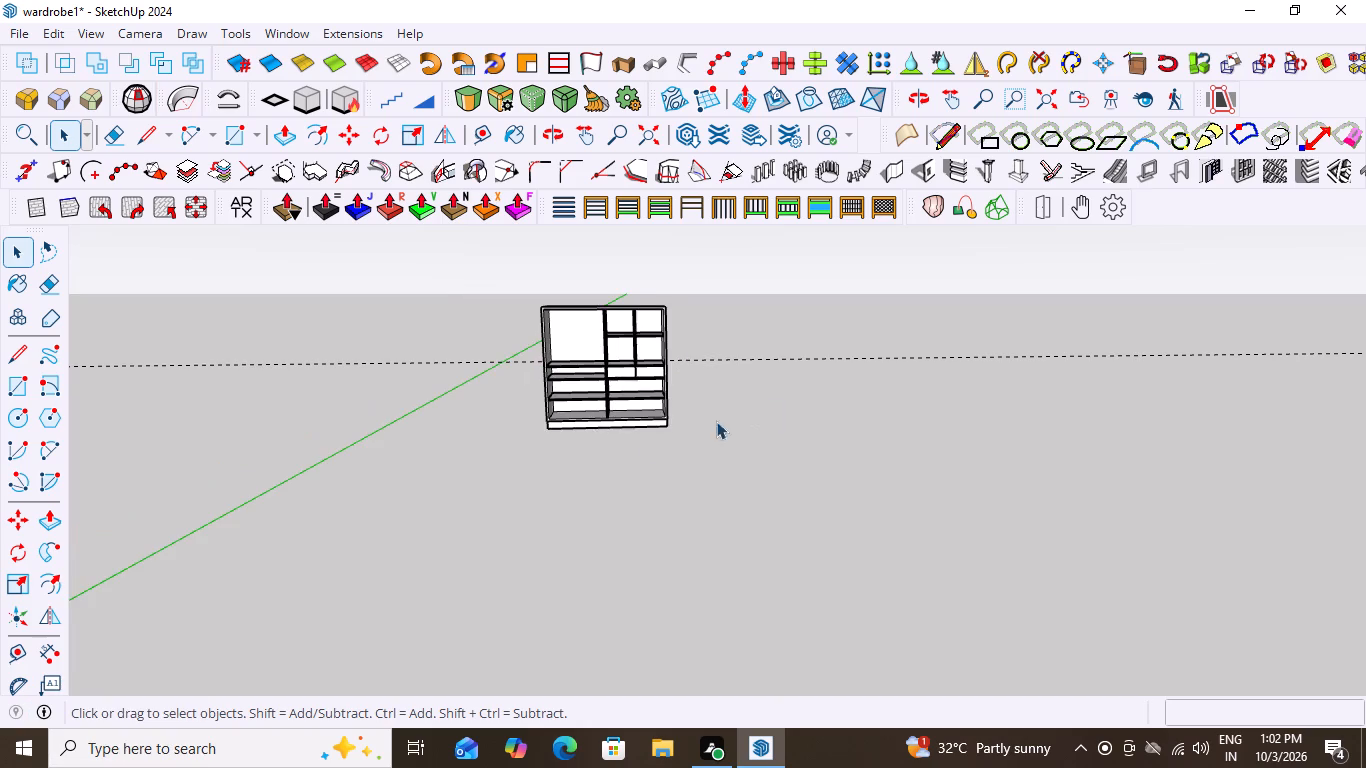
pyautogui.scroll(7, 604, 445)
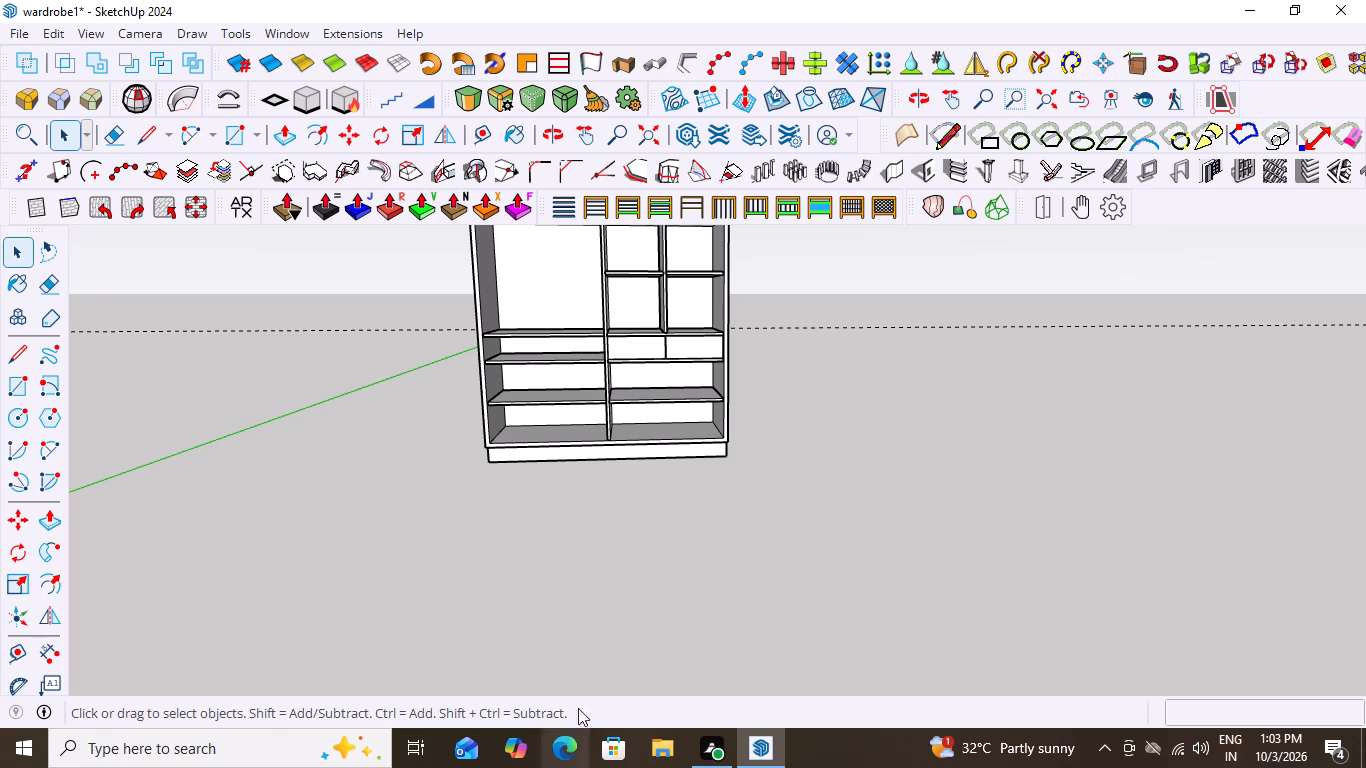
pyautogui.scroll(-7, 605, 663)
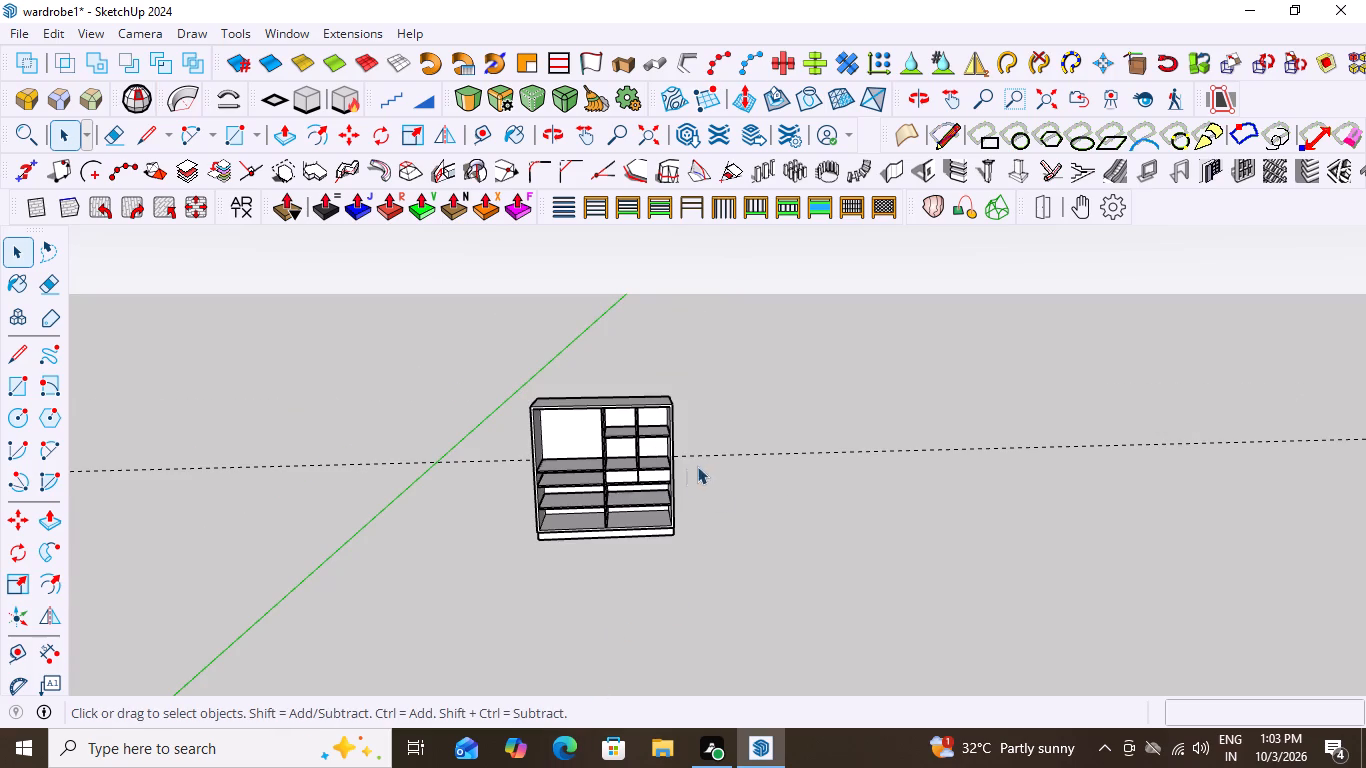
pyautogui.moveTo(696, 465); pyautogui.dragTo(615, 472, button='middle')
pyautogui.moveTo(615, 472); pyautogui.dragTo(727, 448, button='middle')
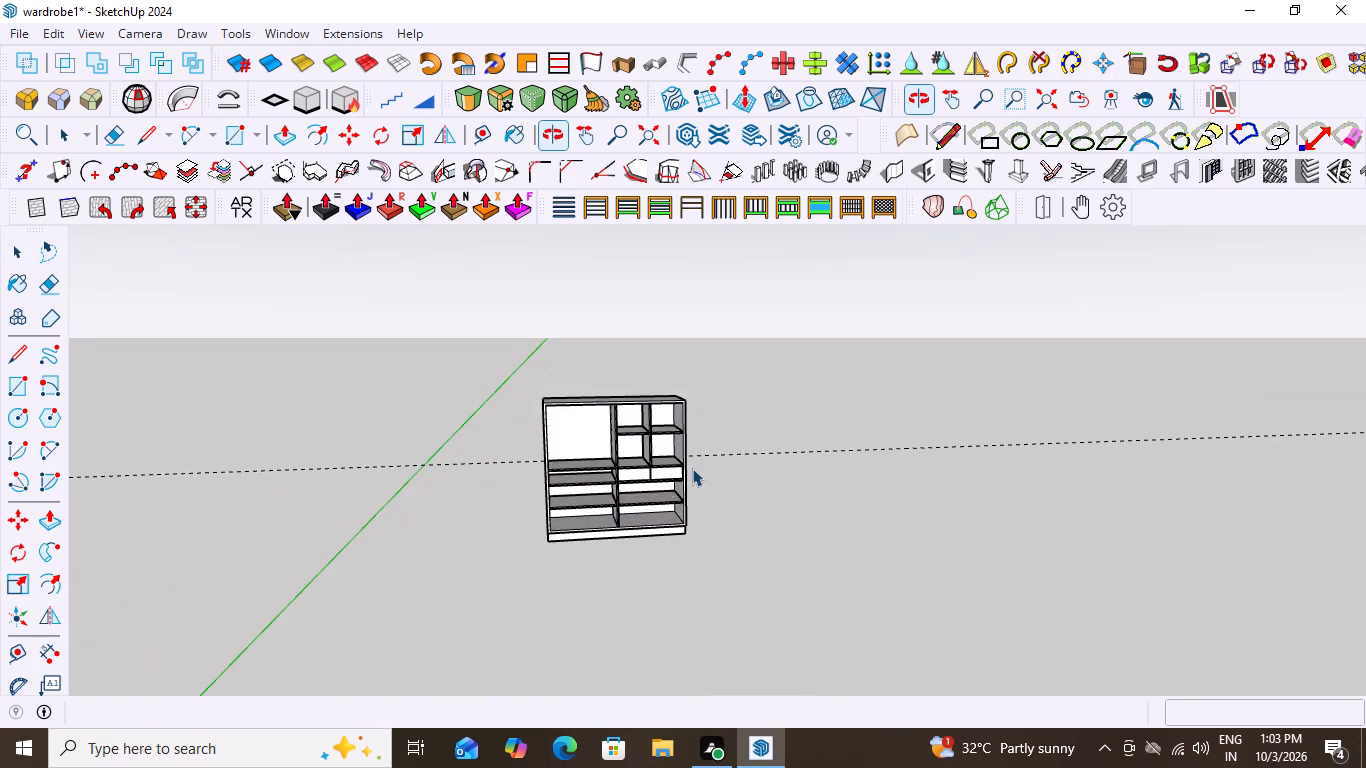
pyautogui.scroll(15, 617, 484)
pyautogui.moveTo(647, 460); pyautogui.dragTo(647, 444, button='middle')
pyautogui.moveTo(750, 477); pyautogui.dragTo(690, 449, button='middle')
pyautogui.click(705, 457)
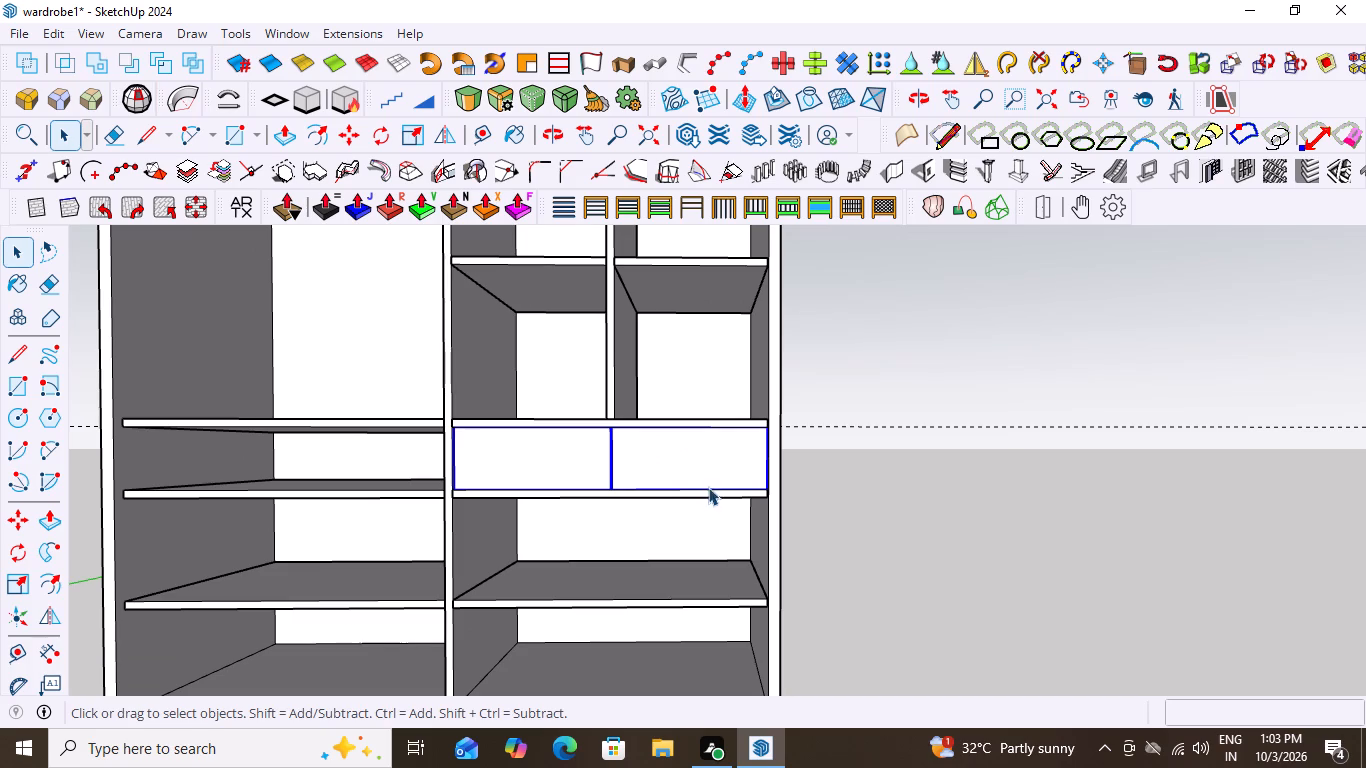
pyautogui.doubleClick(697, 468)
pyautogui.click(674, 463)
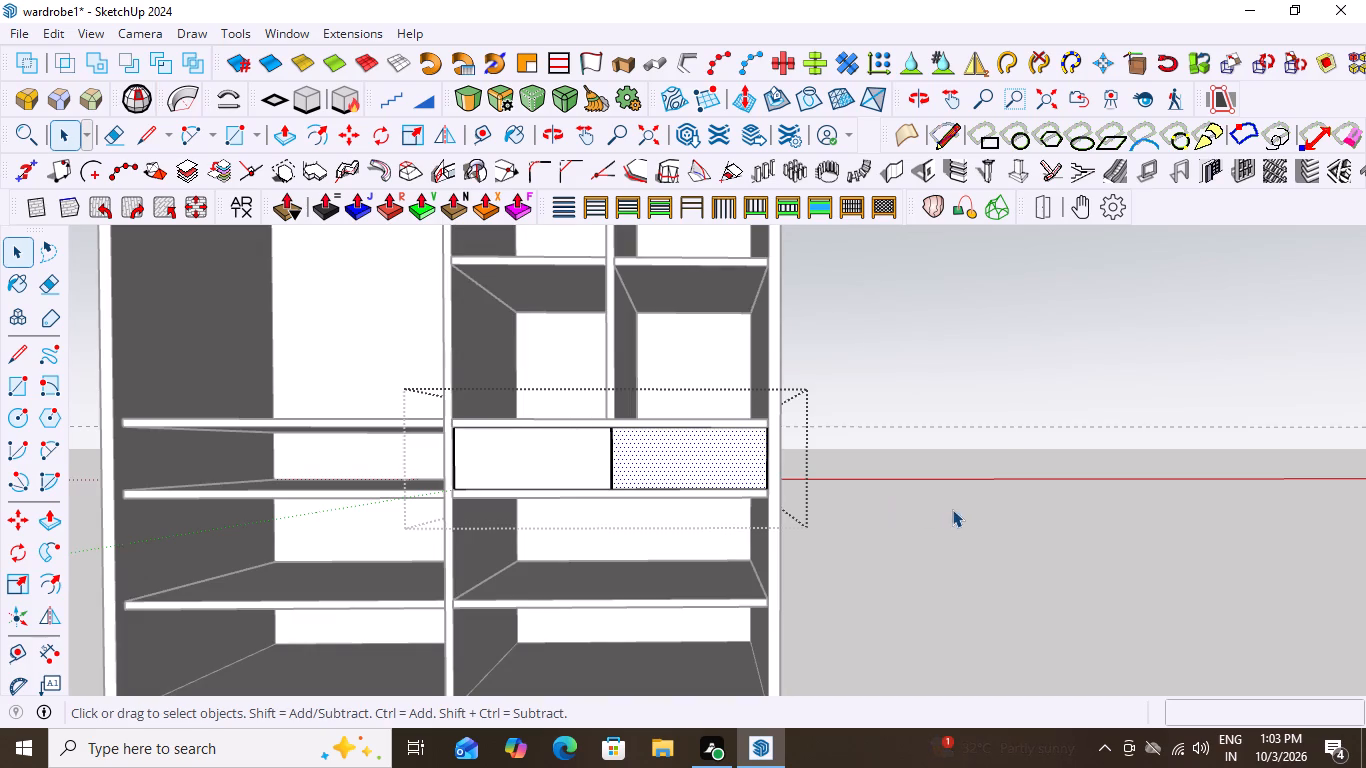
pyautogui.click(718, 465)
pyautogui.tripleClick(712, 465)
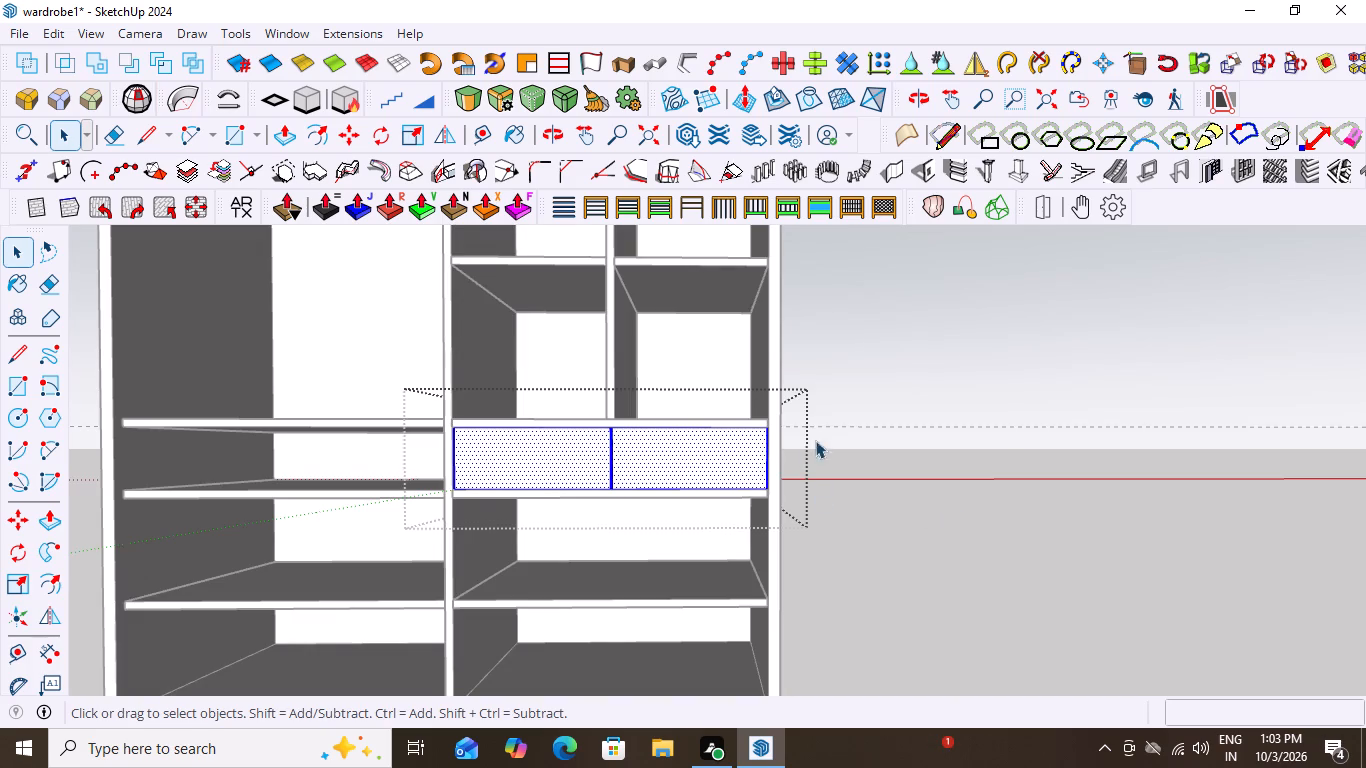
pyautogui.click(824, 426)
pyautogui.click(907, 350)
pyautogui.scroll(-1, 774, 543)
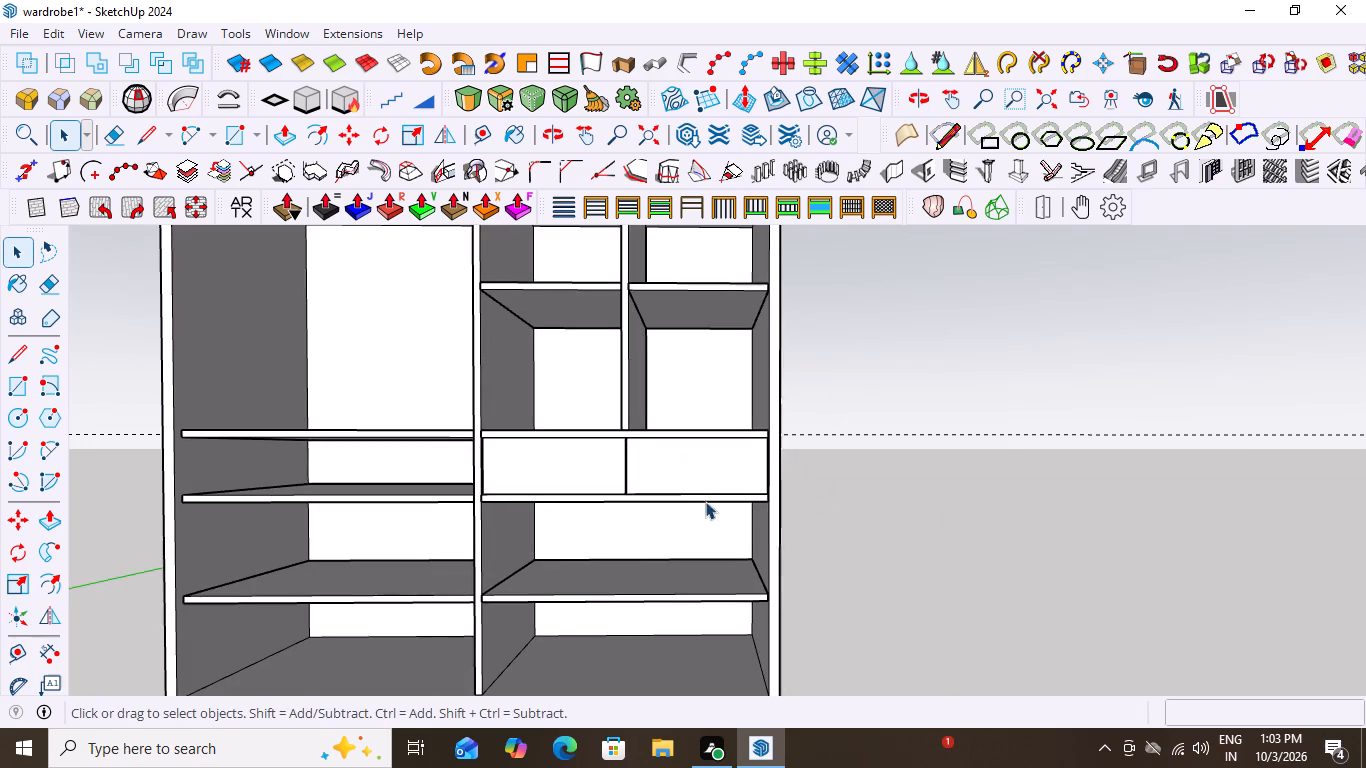
# Inside the drawers group, draw a rectangle about 1' 8" by 8" over the right-hand drawer's front face.
pyautogui.moveTo(694, 485); pyautogui.dragTo(628, 387, button='middle')
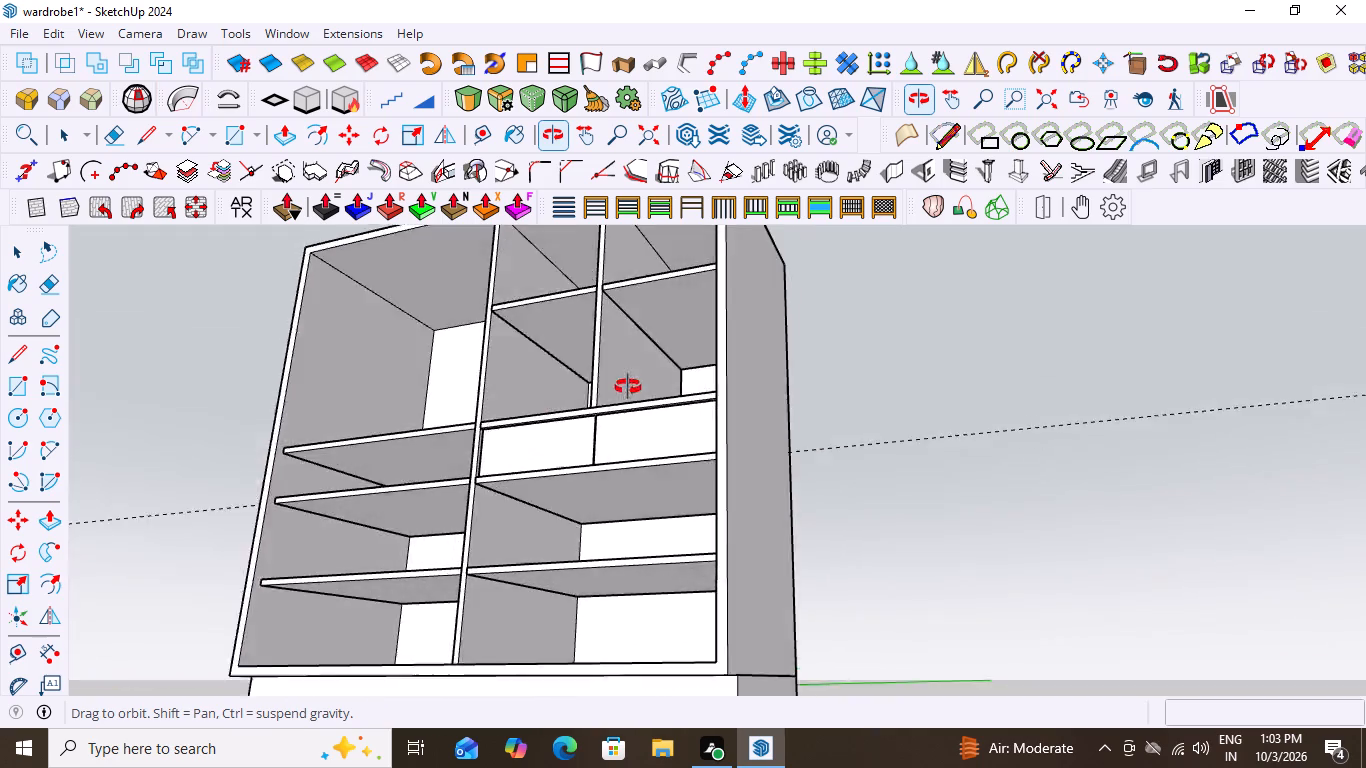
pyautogui.moveTo(628, 387); pyautogui.dragTo(851, 541, button='middle')
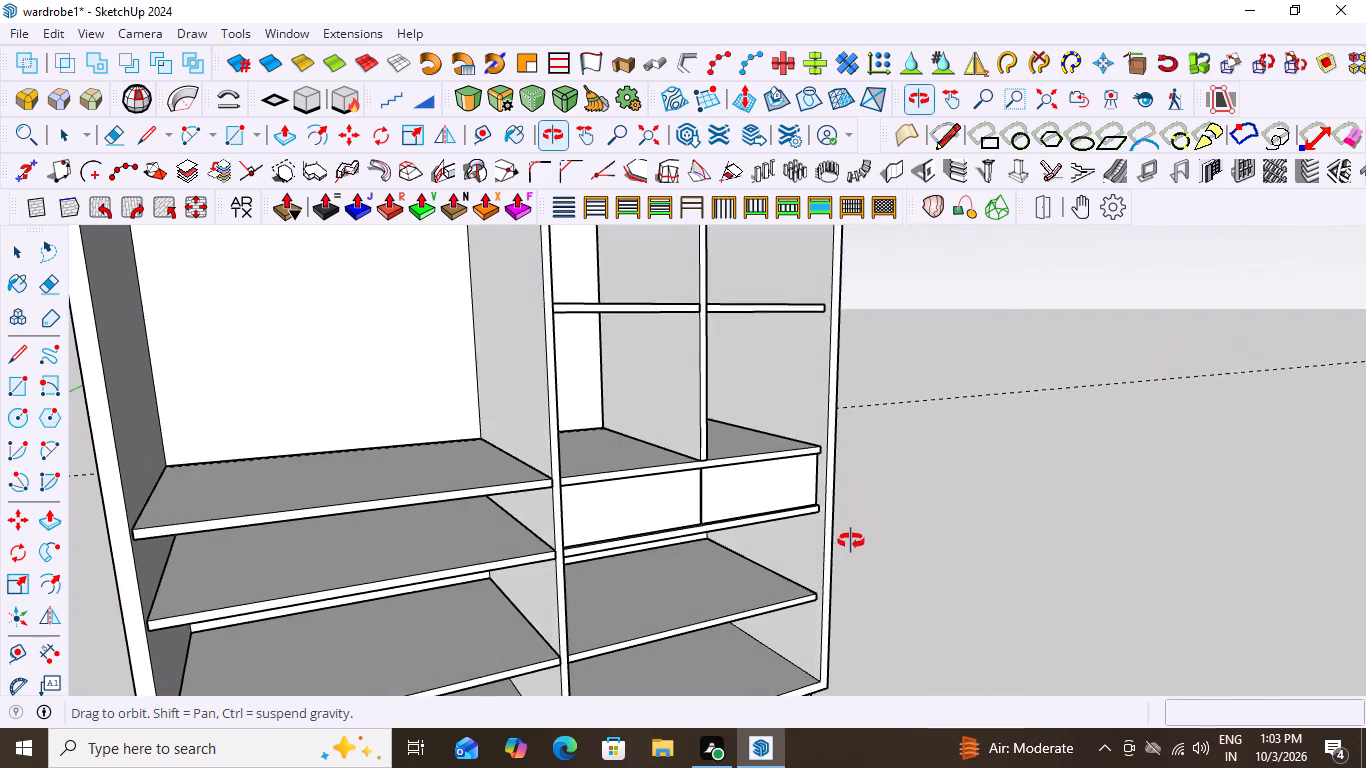
pyautogui.moveTo(851, 541); pyautogui.dragTo(800, 601, button='middle')
pyautogui.scroll(2, 745, 532)
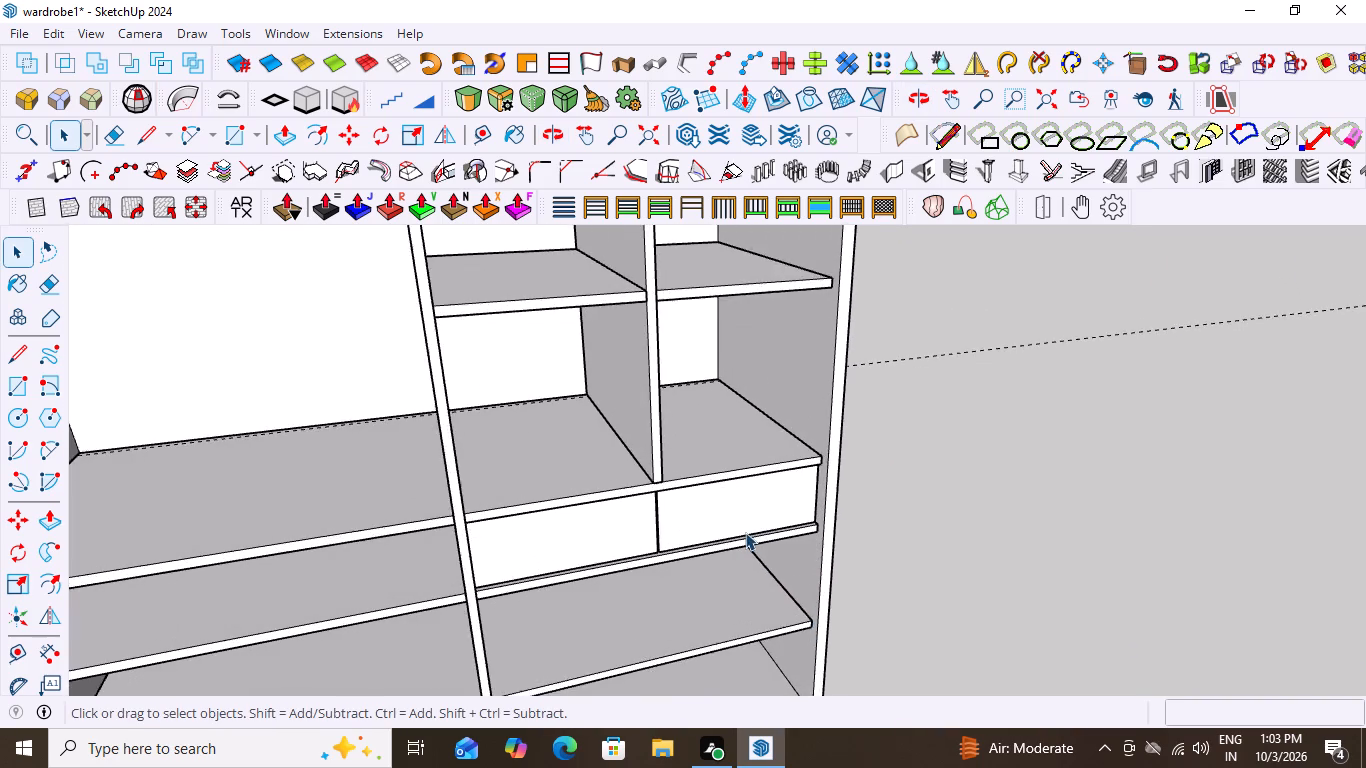
pyautogui.scroll(3, 745, 532)
pyautogui.click(749, 504)
pyautogui.doubleClick(749, 504)
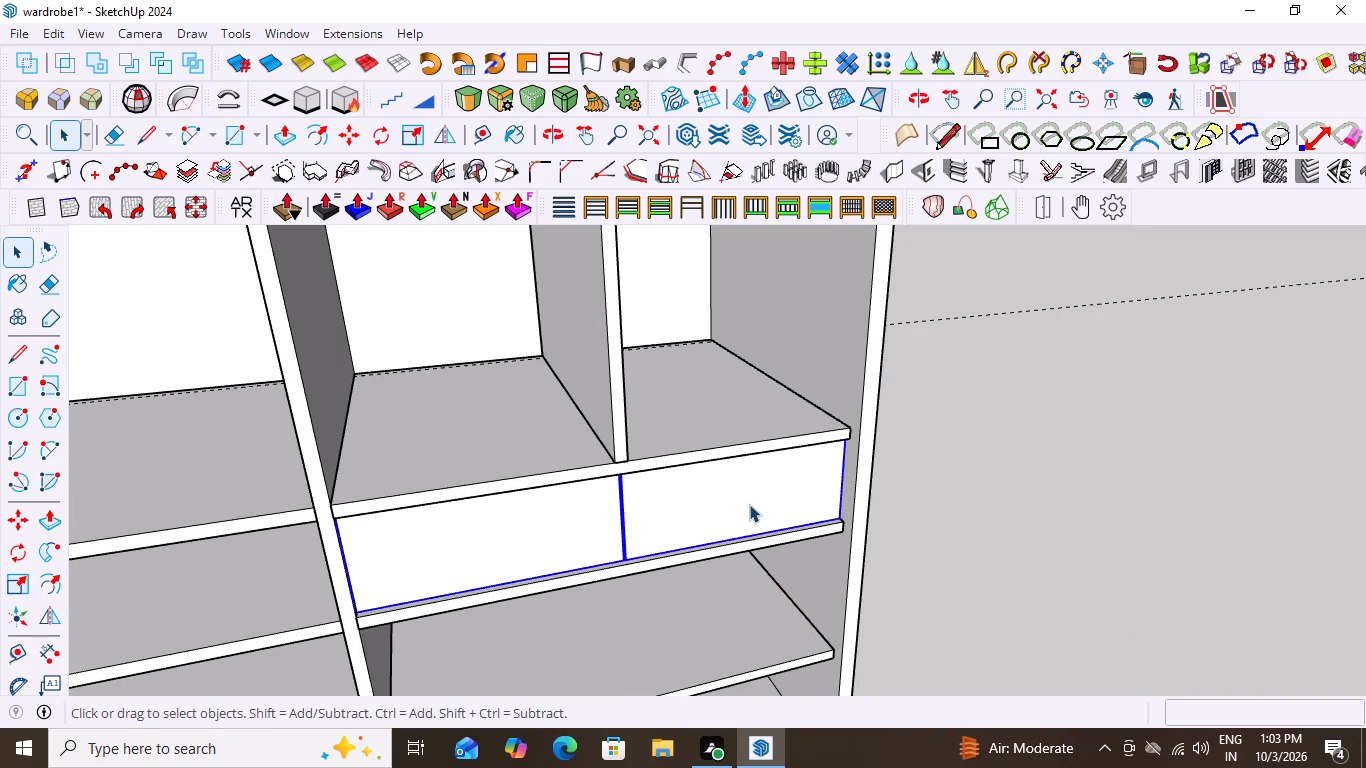
pyautogui.click(749, 504)
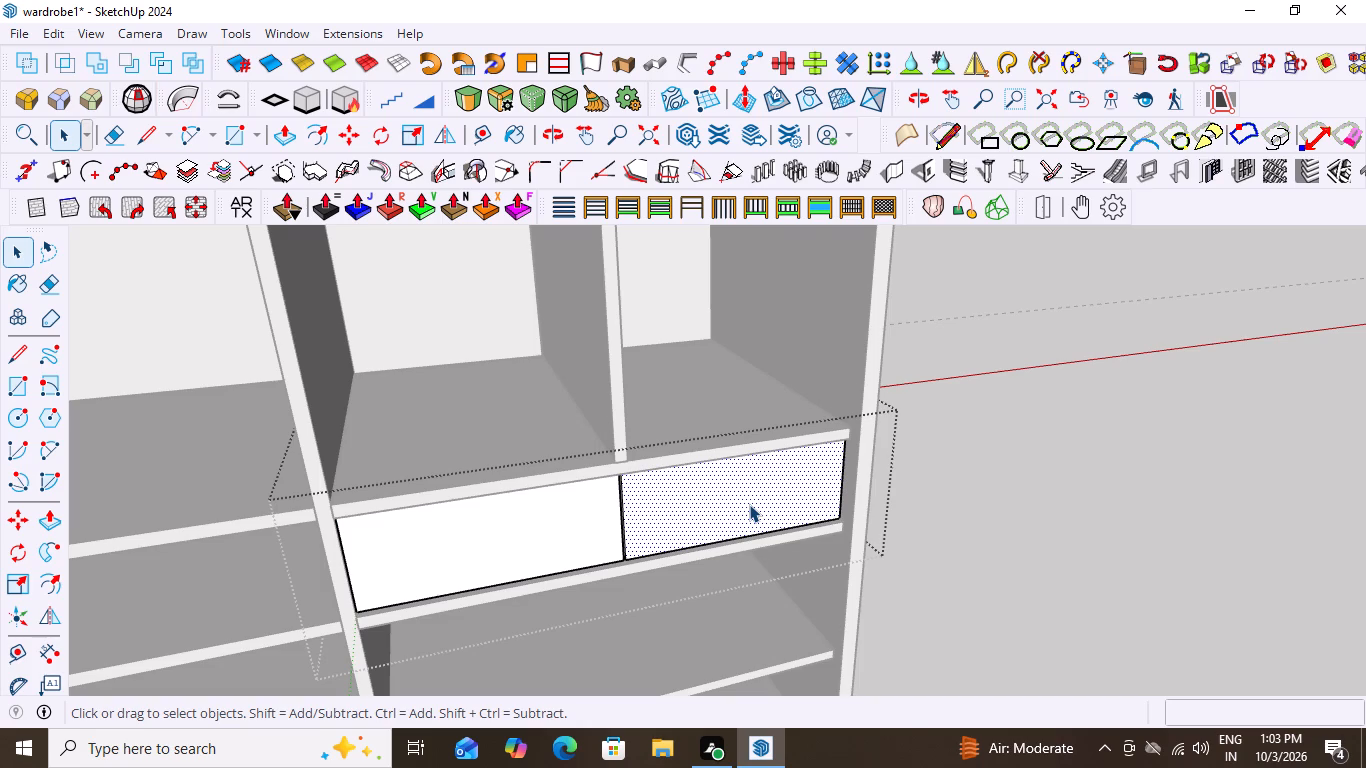
pyautogui.press('r')
pyautogui.moveTo(749, 553); pyautogui.dragTo(717, 498, button='middle')
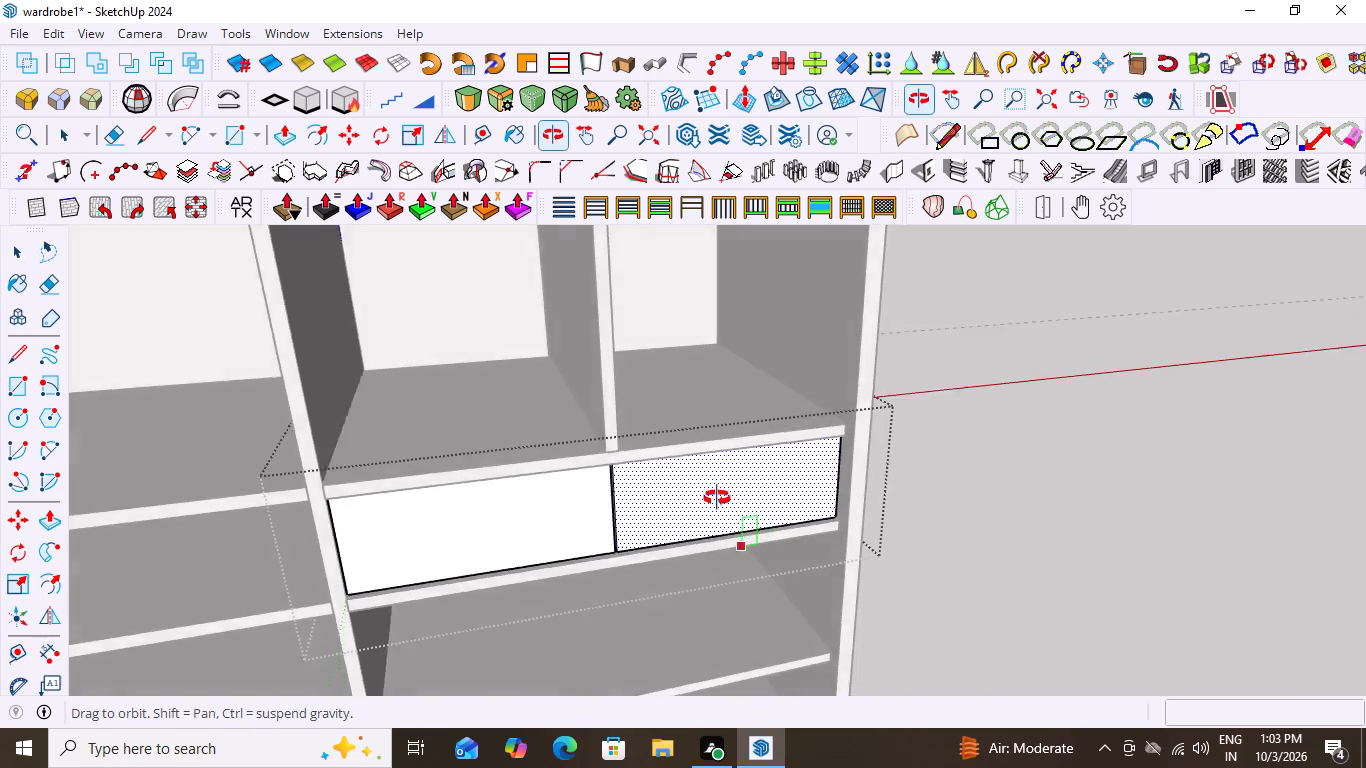
pyautogui.moveTo(717, 498); pyautogui.dragTo(749, 451, button='middle')
pyautogui.scroll(12, 623, 398)
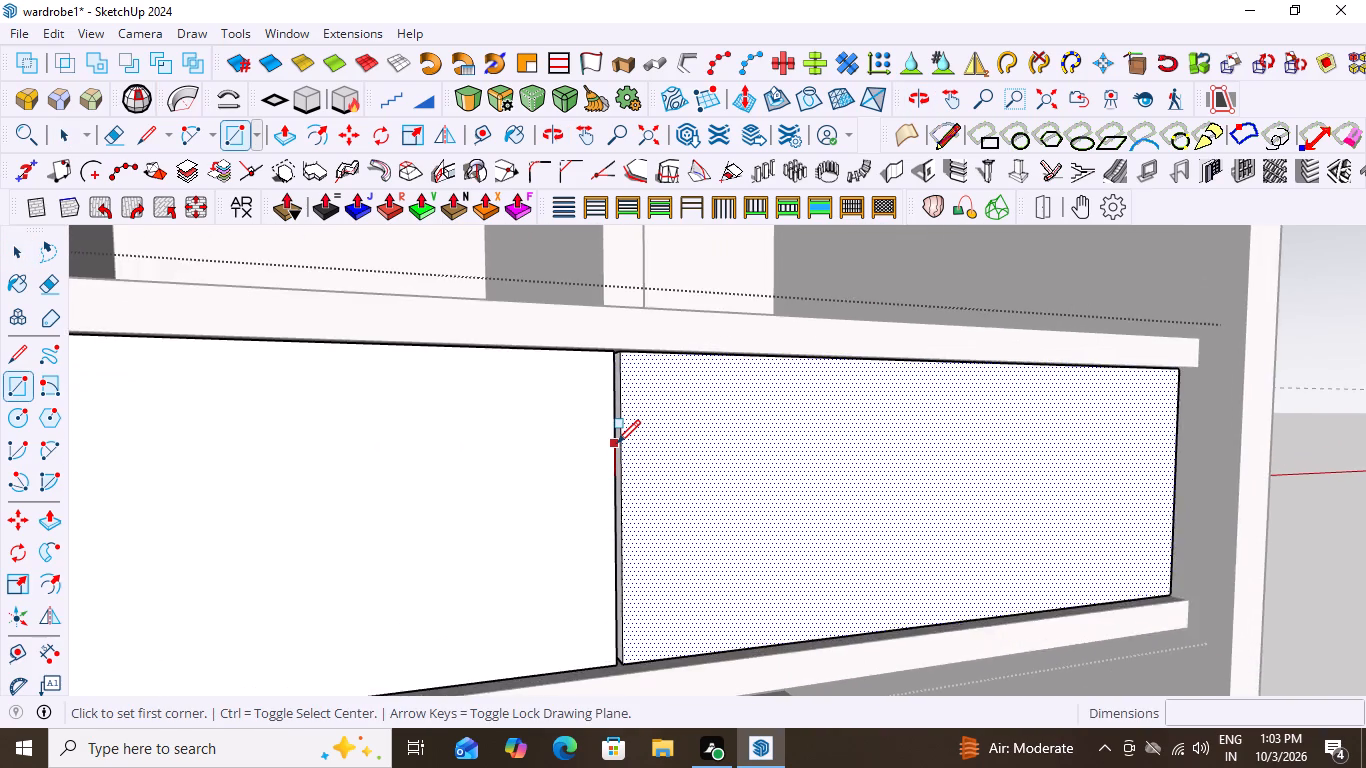
pyautogui.scroll(4, 617, 443)
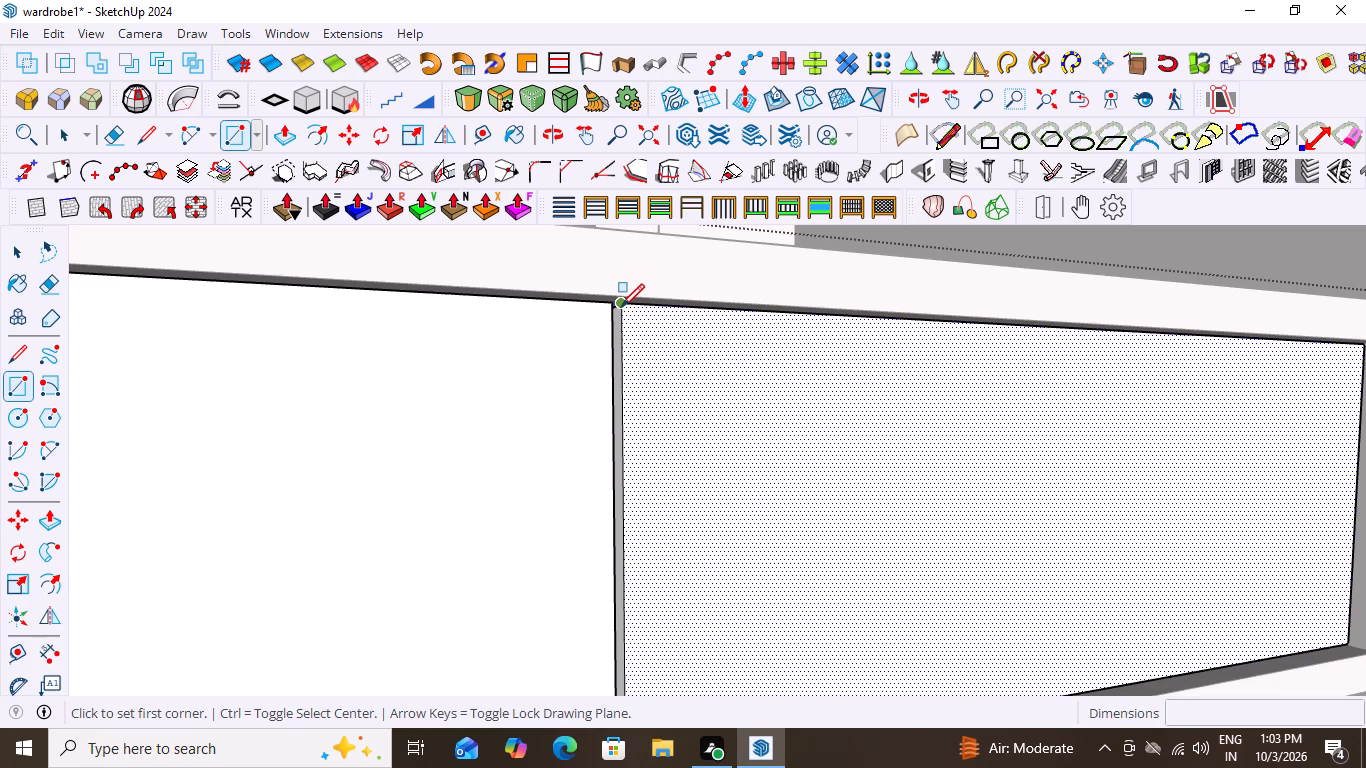
pyautogui.click(621, 307)
pyautogui.scroll(-8, 696, 412)
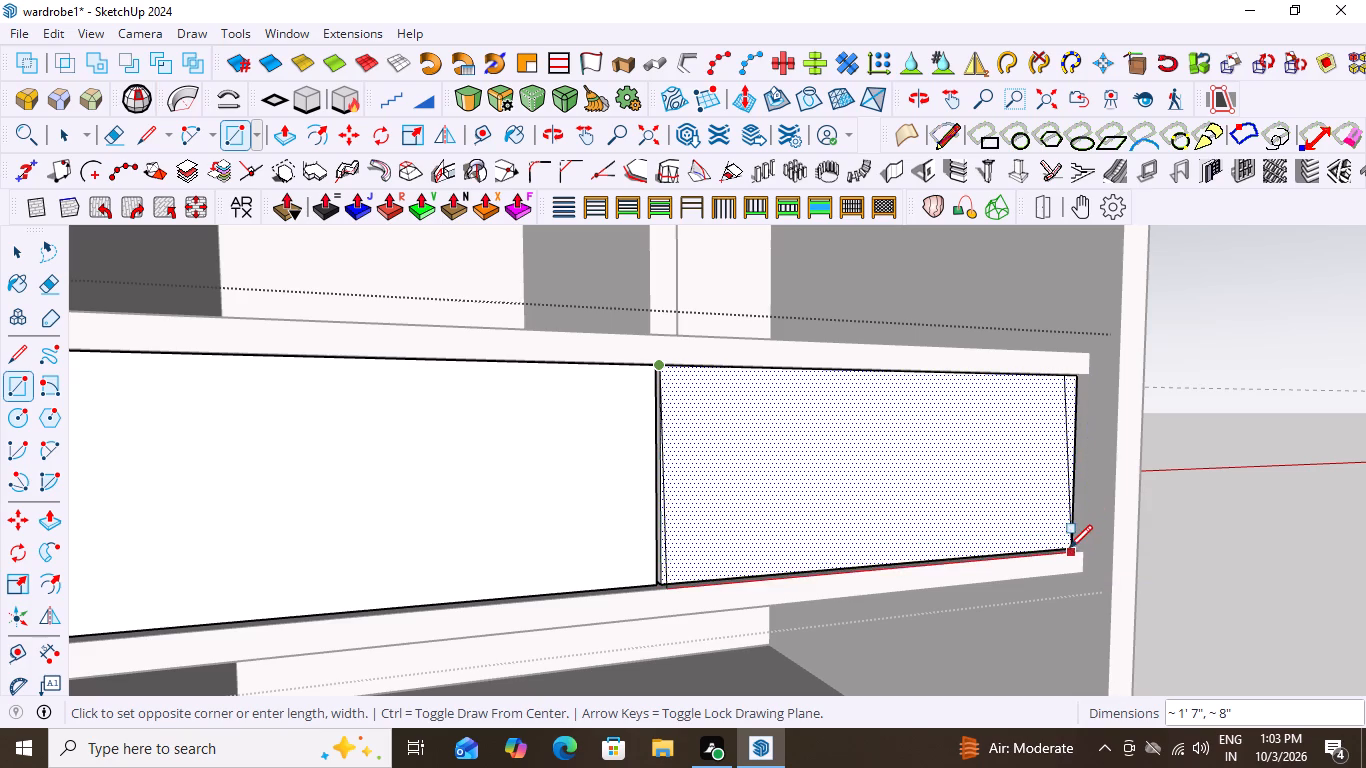
pyautogui.click(1070, 547)
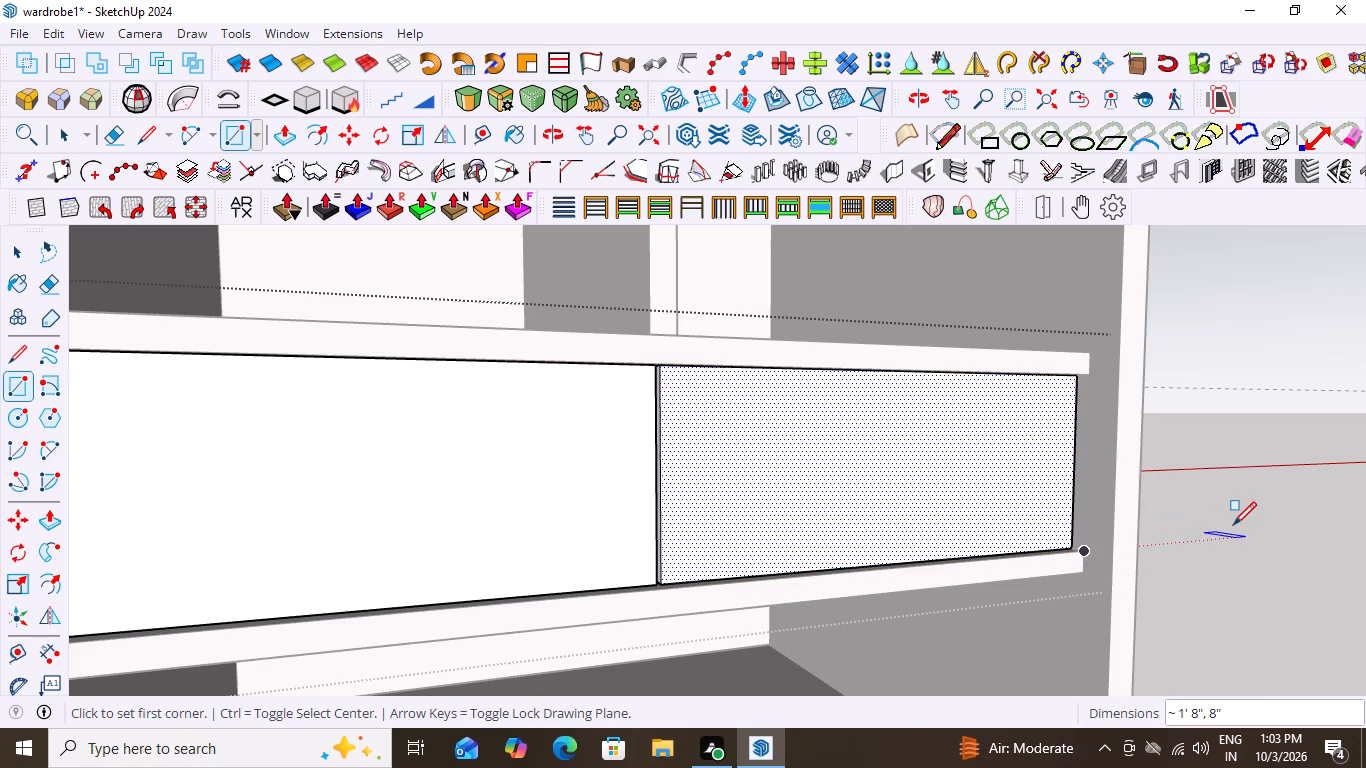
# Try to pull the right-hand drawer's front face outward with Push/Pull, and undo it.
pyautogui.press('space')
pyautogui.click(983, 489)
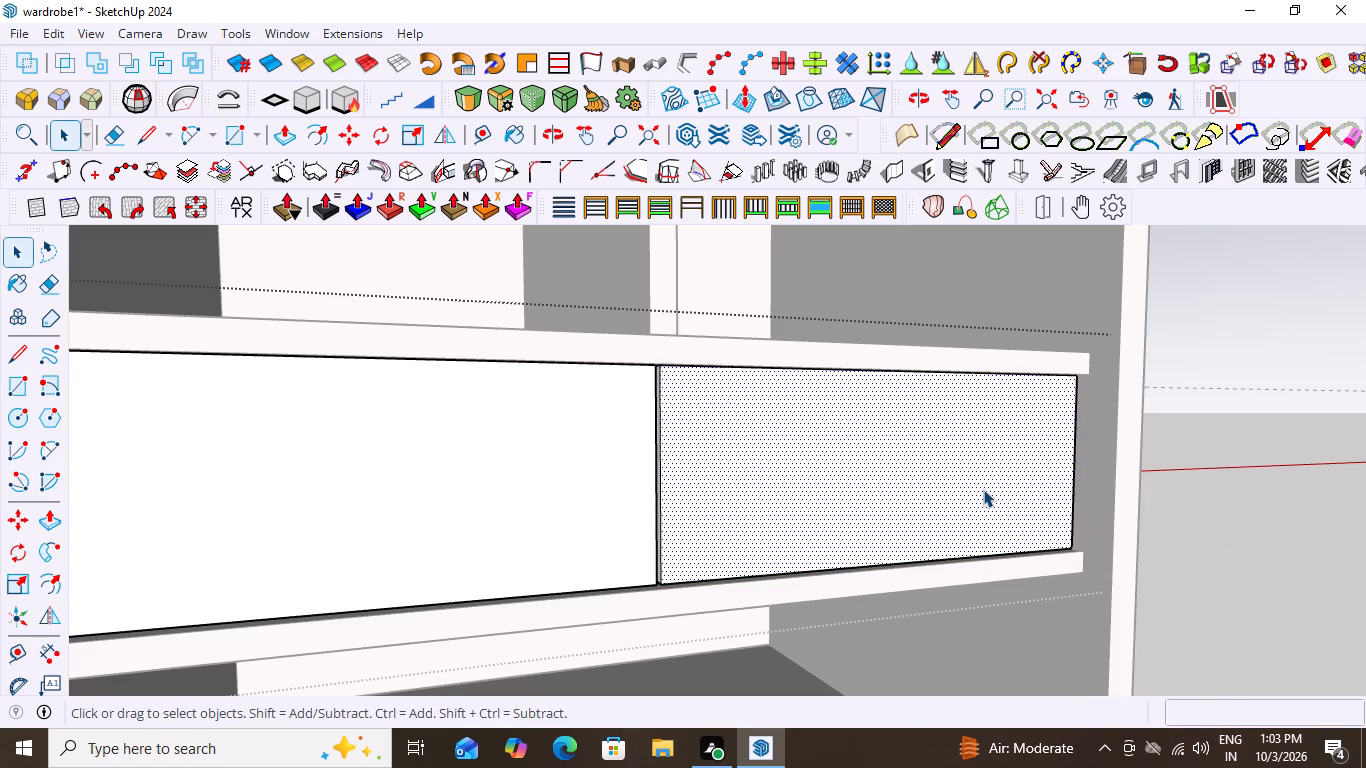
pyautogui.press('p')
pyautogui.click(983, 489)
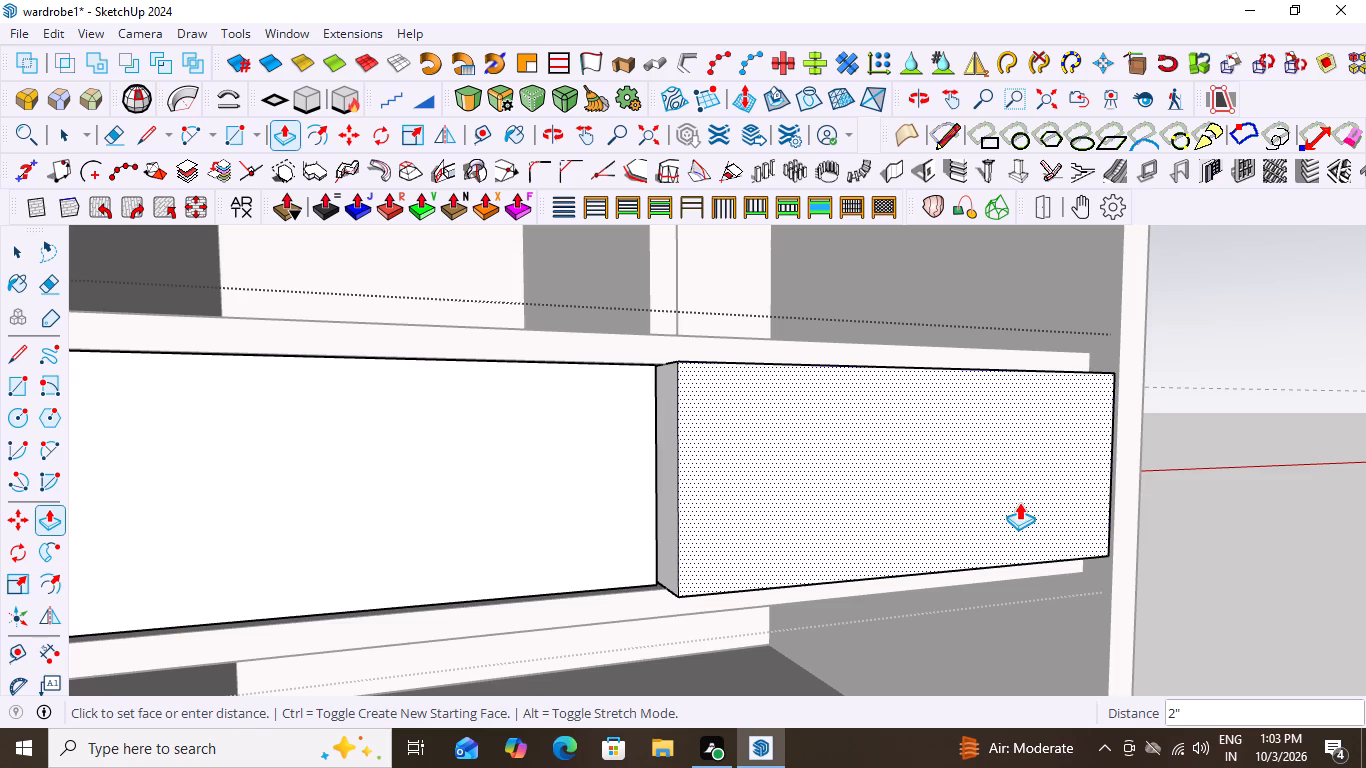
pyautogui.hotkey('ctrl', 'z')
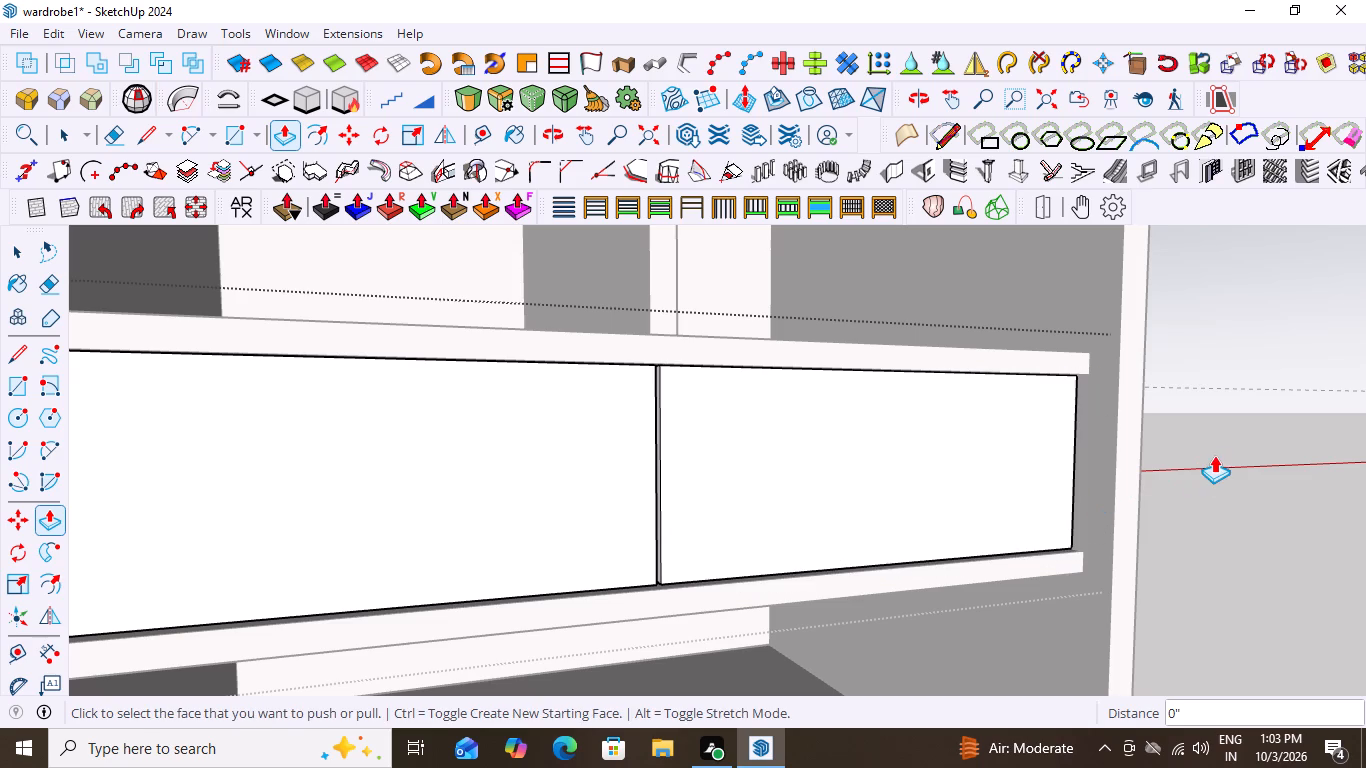
# Make the right-hand drawer's front face and its edges a separate group.
pyautogui.press('space')
pyautogui.doubleClick(849, 505)
pyautogui.rightClick(849, 505)
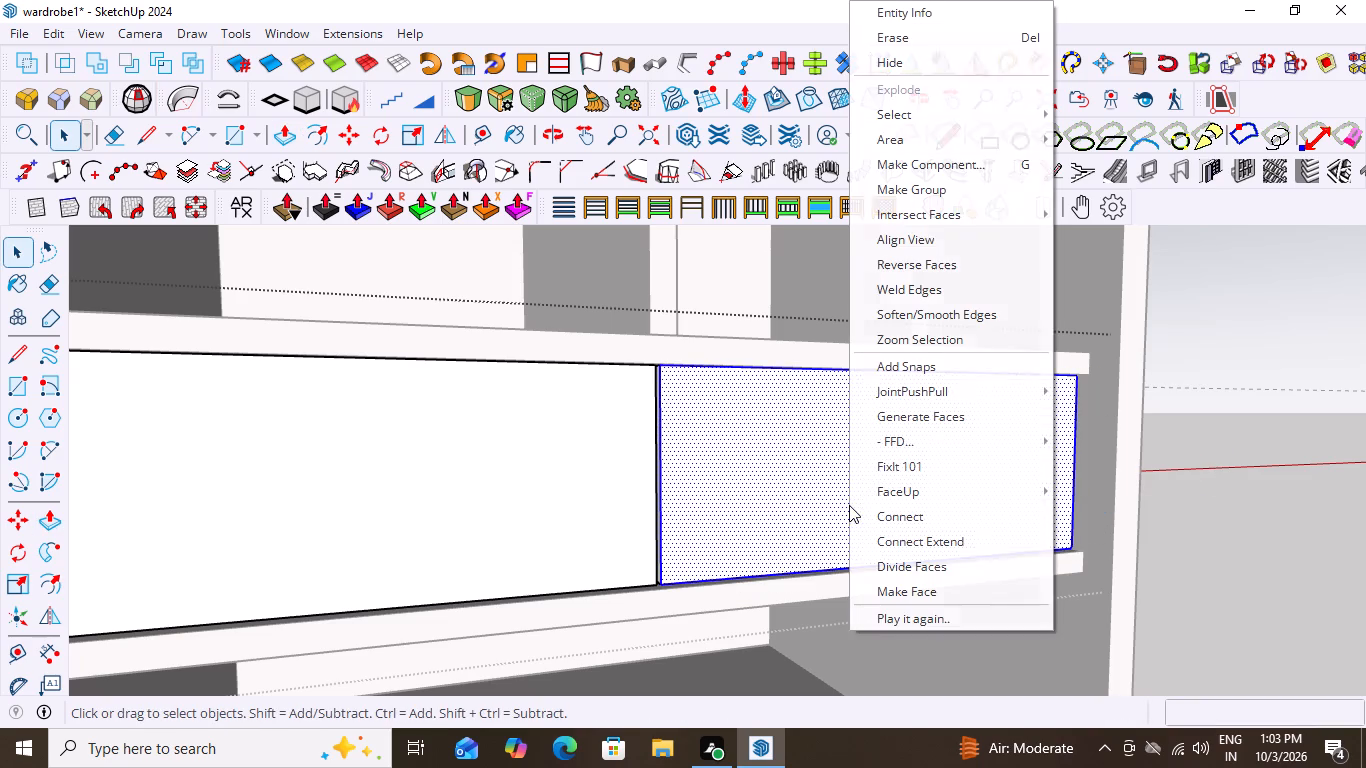
pyautogui.click(911, 188)
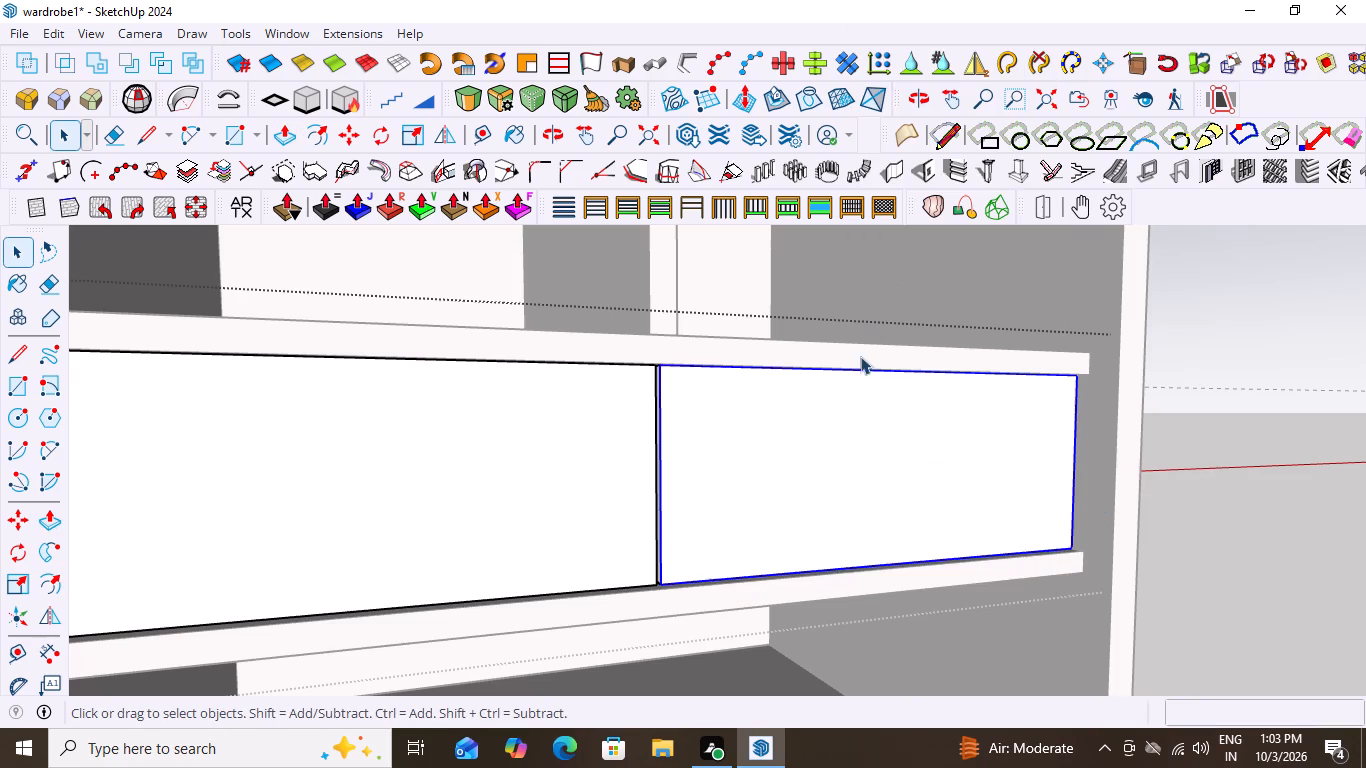
# Inside the new front group, pull the face out about 1/2" to give the panel thickness, and leave the nested groups.
pyautogui.doubleClick(787, 453)
pyautogui.click(787, 453)
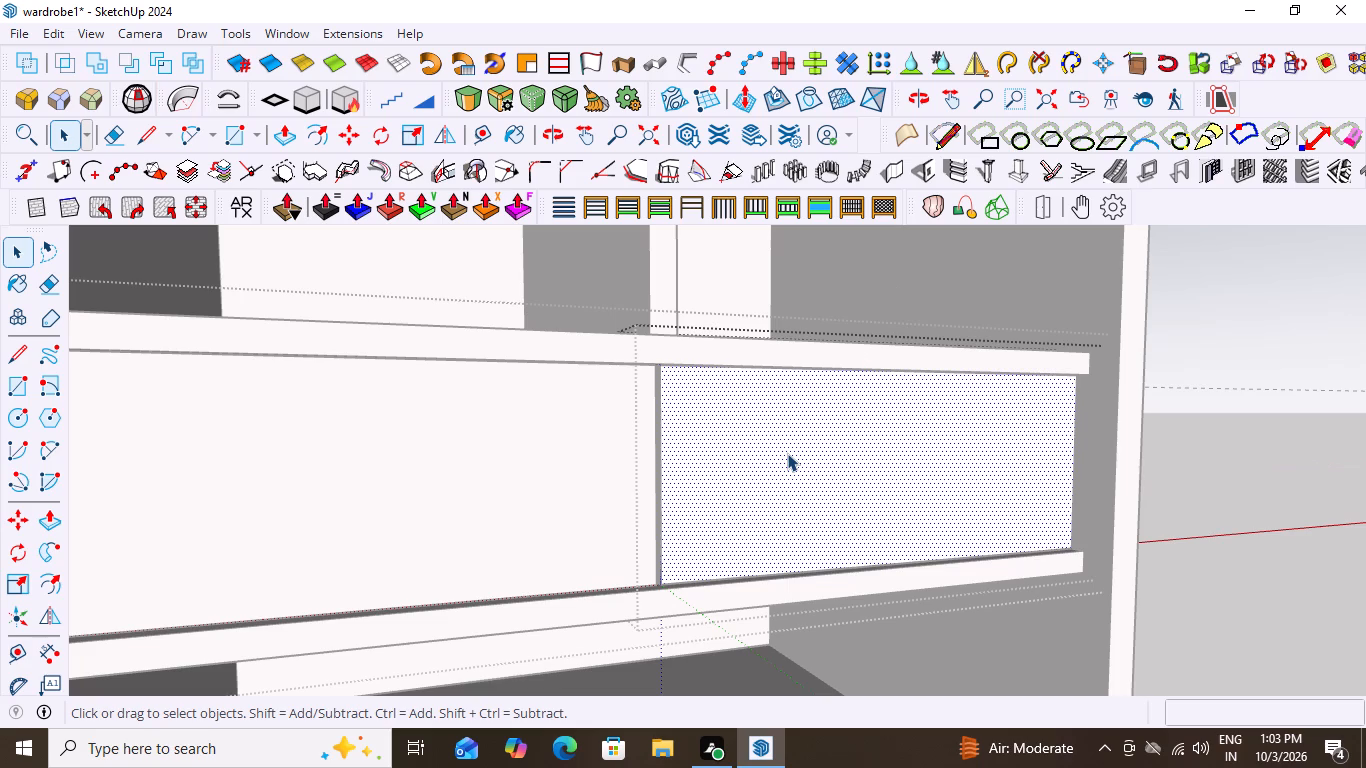
pyautogui.press('p')
pyautogui.click(787, 453)
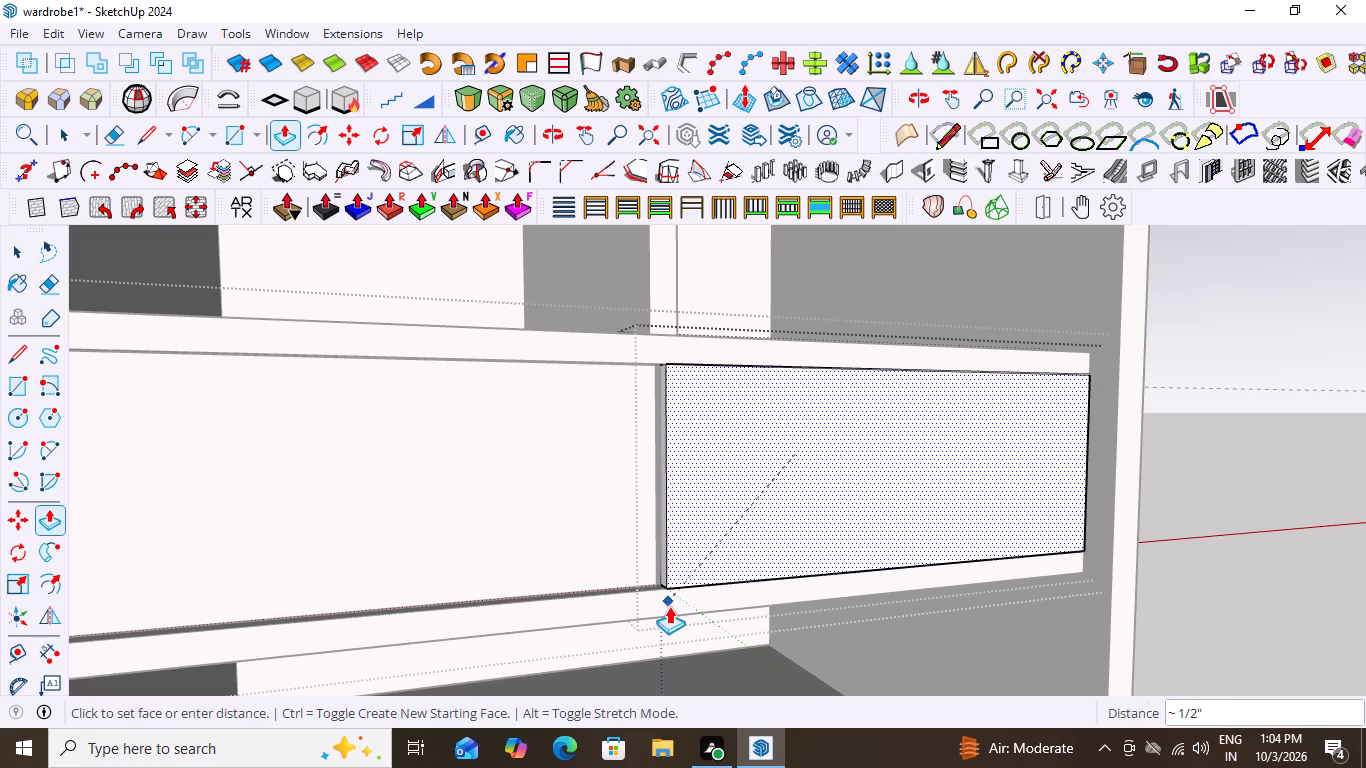
pyautogui.scroll(14, 669, 598)
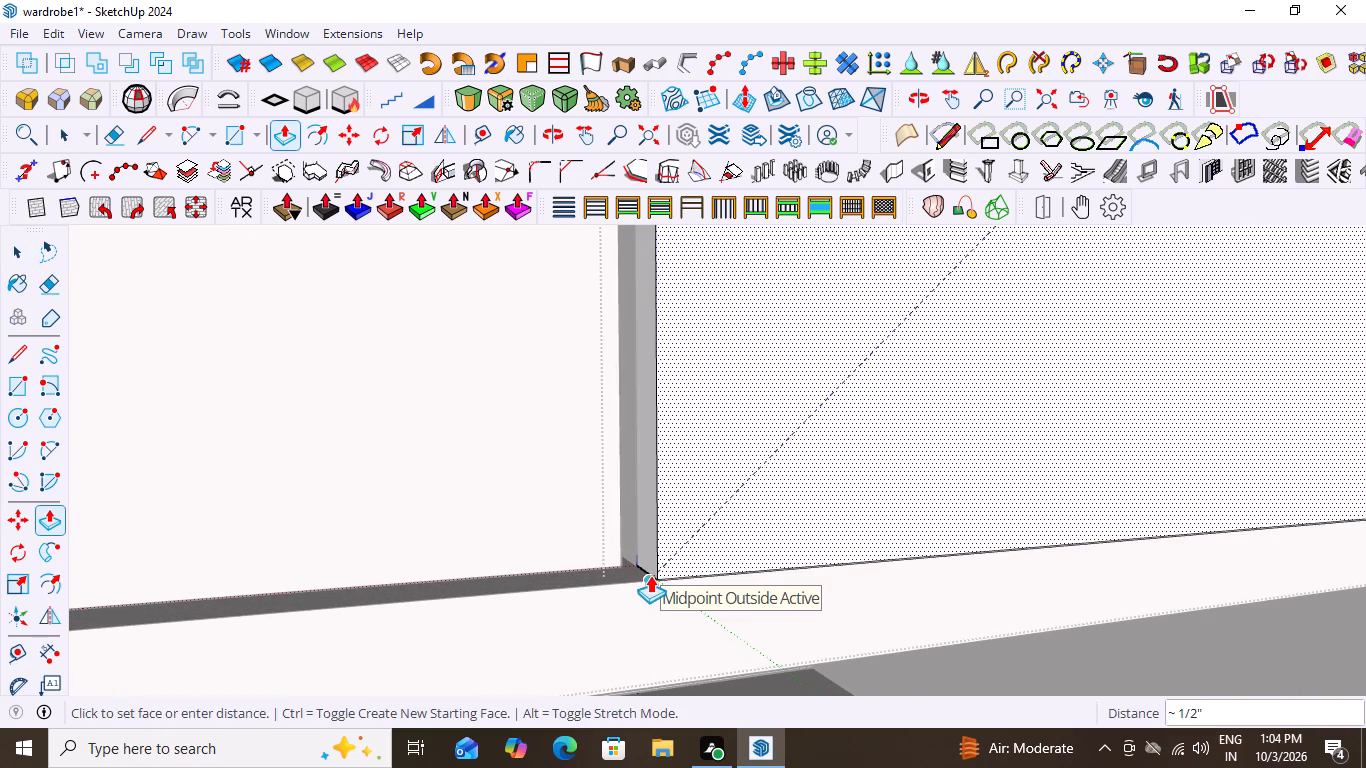
pyautogui.click(650, 575)
pyautogui.scroll(-8, 609, 502)
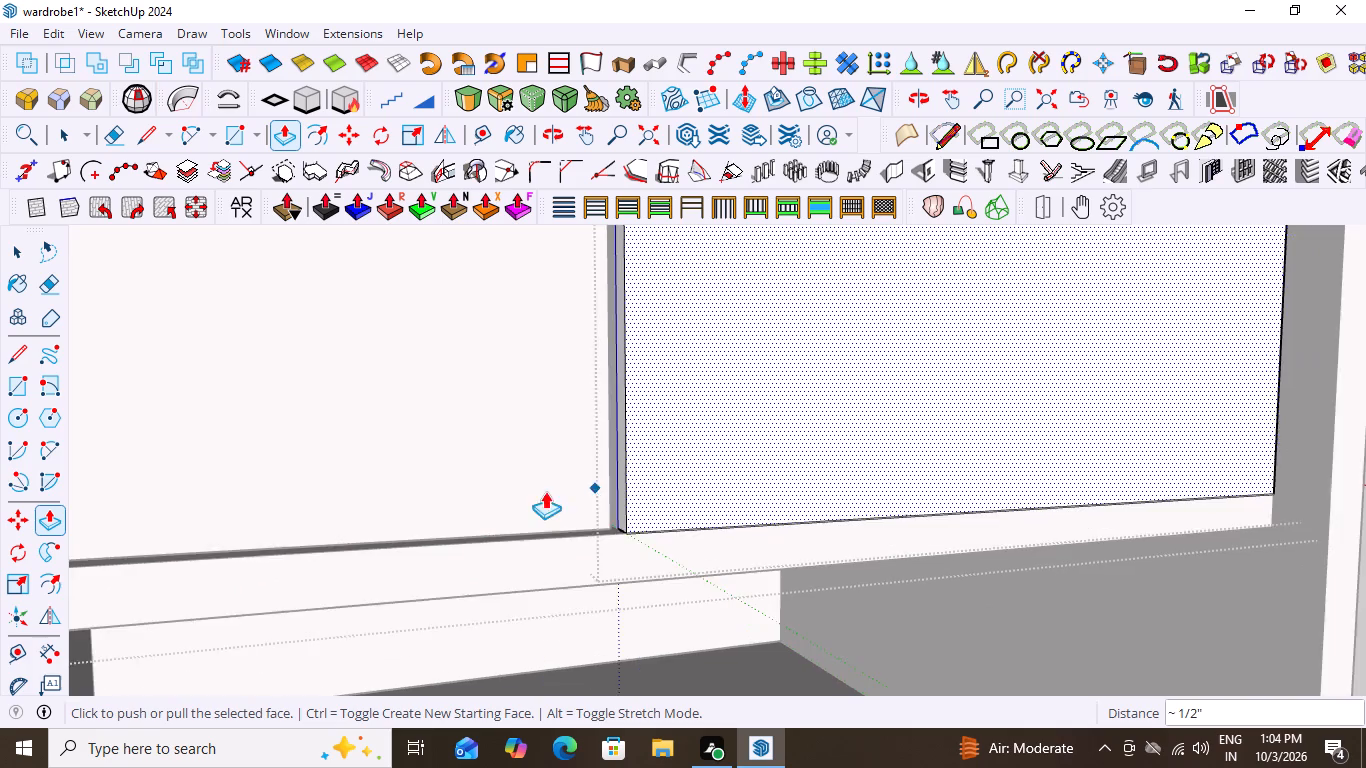
pyautogui.scroll(-16, 545, 491)
pyautogui.press('space')
pyautogui.click(1095, 468)
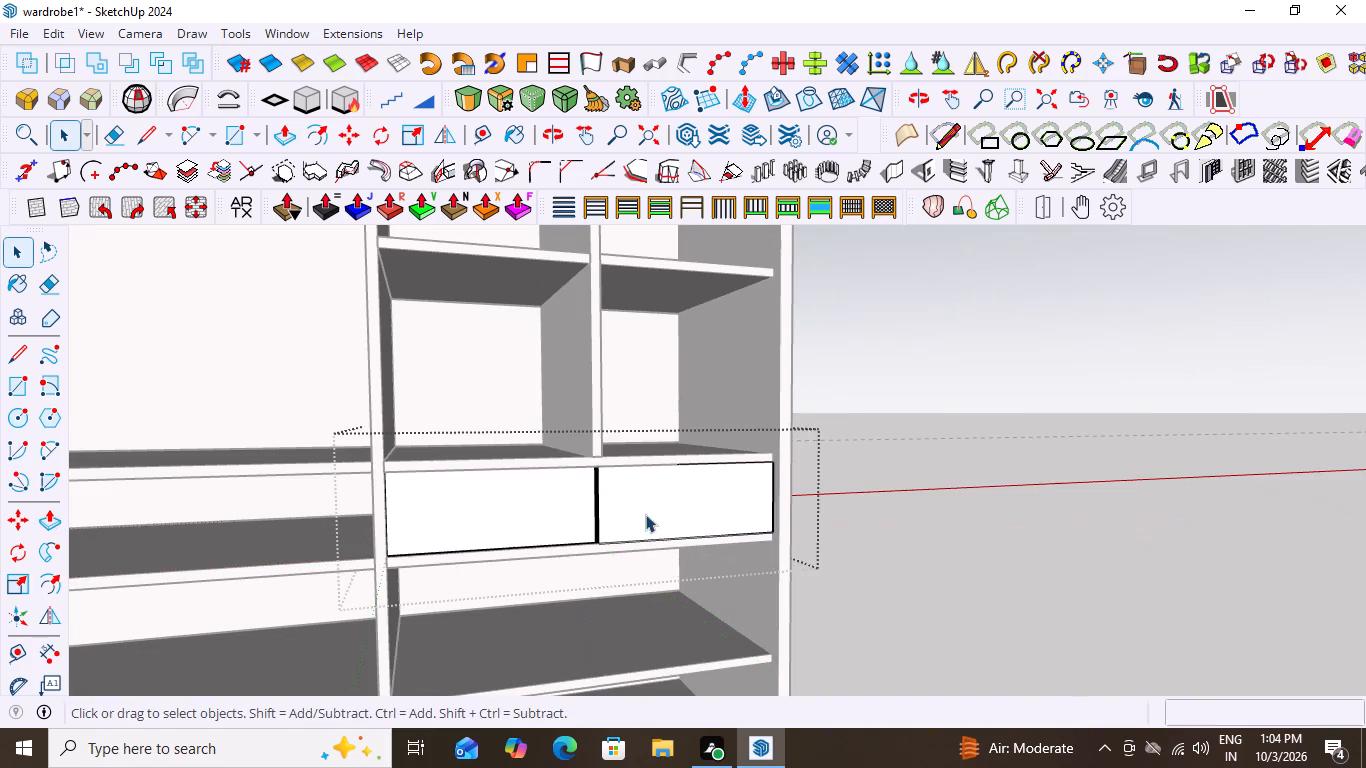
pyautogui.moveTo(675, 520); pyautogui.dragTo(780, 551, button='middle')
pyautogui.scroll(3, 695, 539)
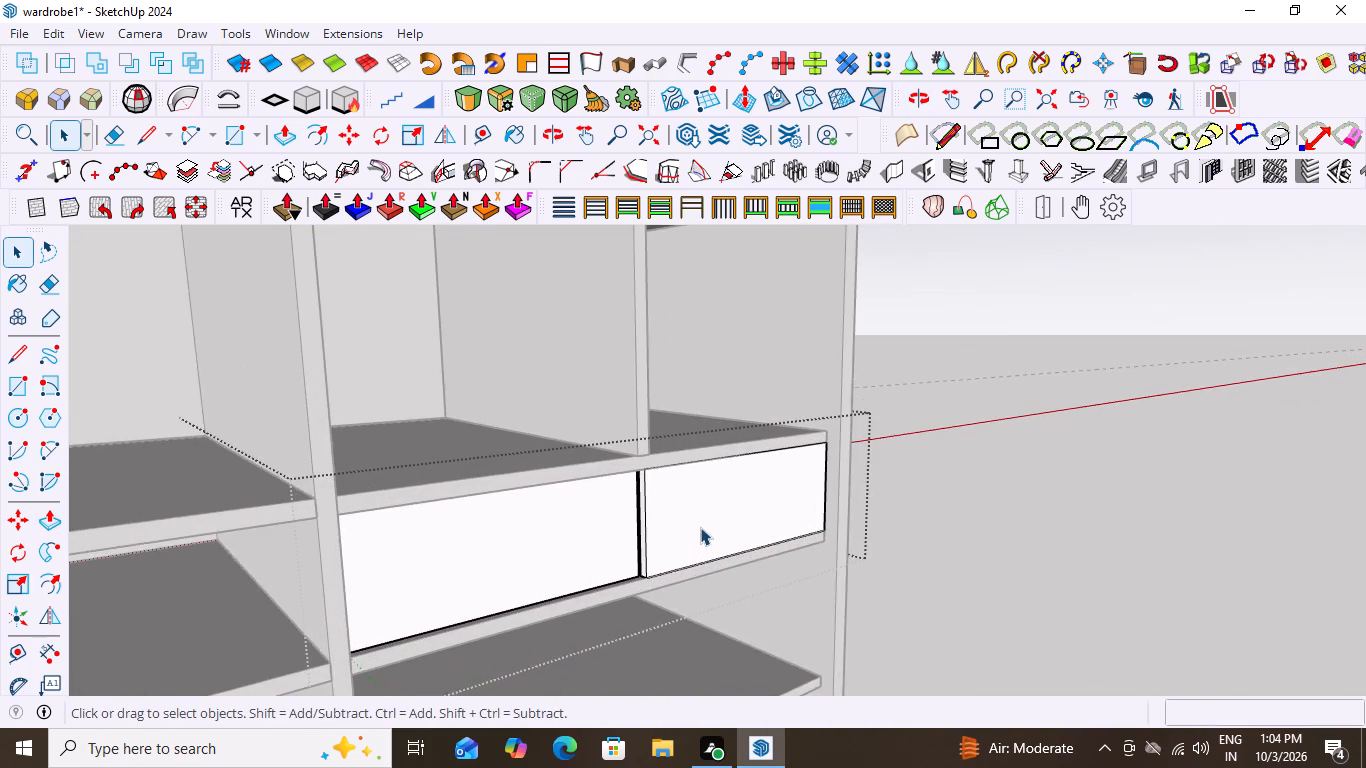
pyautogui.scroll(2, 700, 527)
pyautogui.click(711, 524)
pyautogui.click(1069, 465)
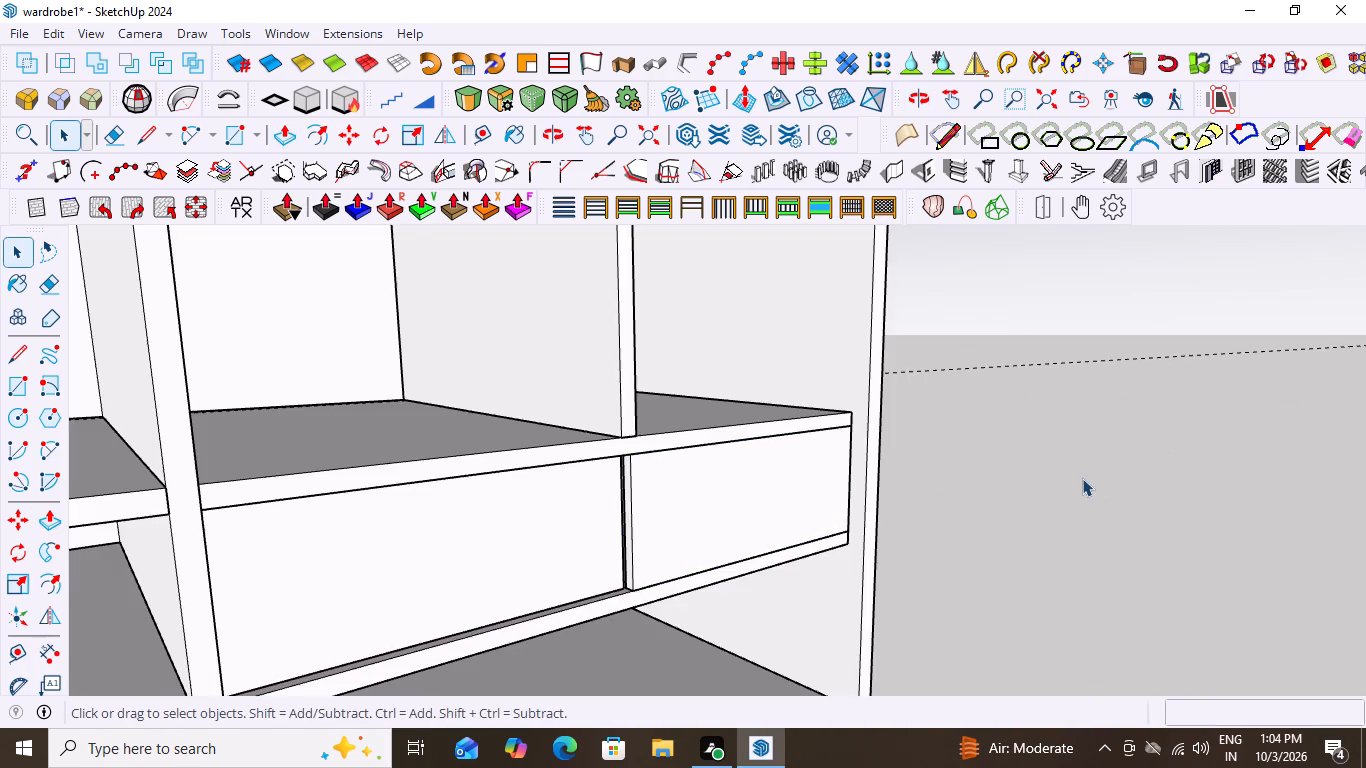
# Inside the drawers group, select the right-hand drawer's front panel and try to configure it with a slider joint.
pyautogui.moveTo(1093, 469); pyautogui.dragTo(1043, 431, button='middle')
pyautogui.click(787, 494)
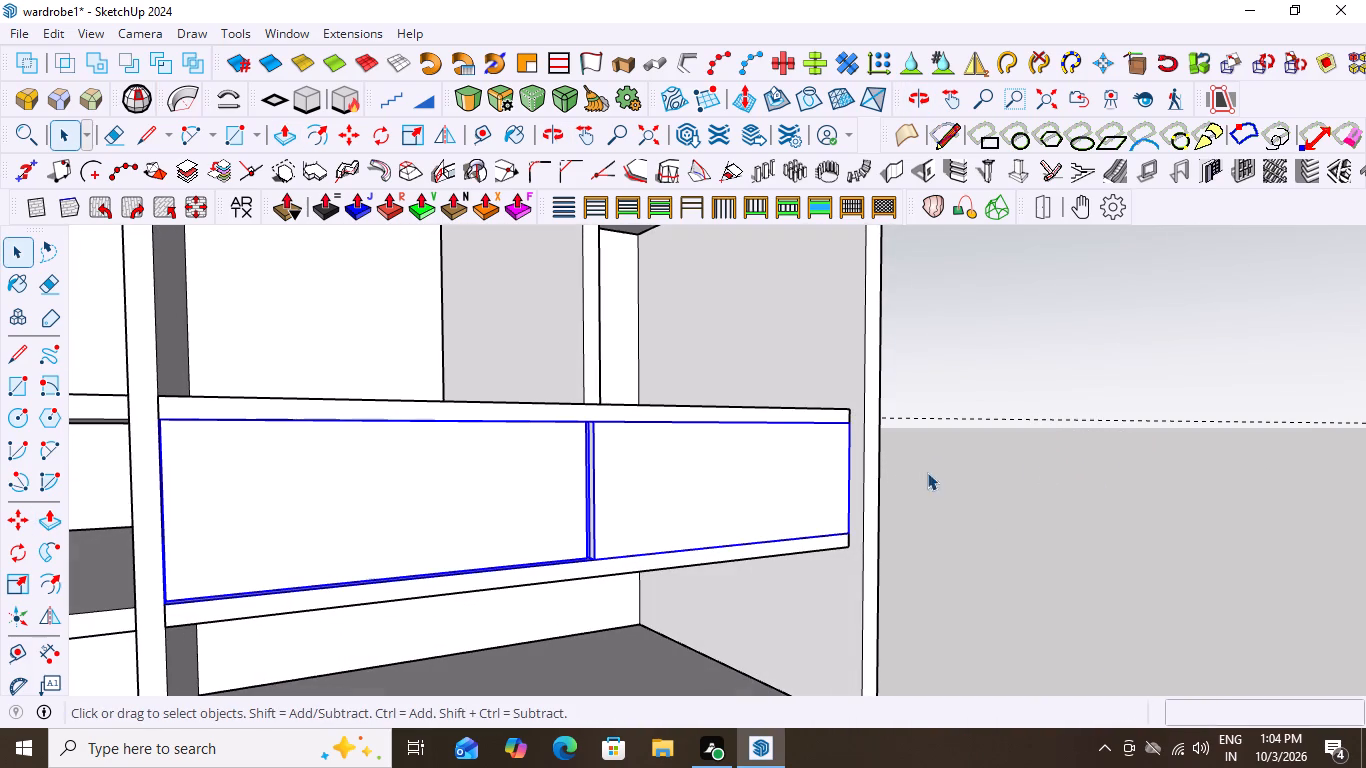
pyautogui.click(763, 473)
pyautogui.click(771, 471)
pyautogui.doubleClick(712, 485)
pyautogui.click(712, 485)
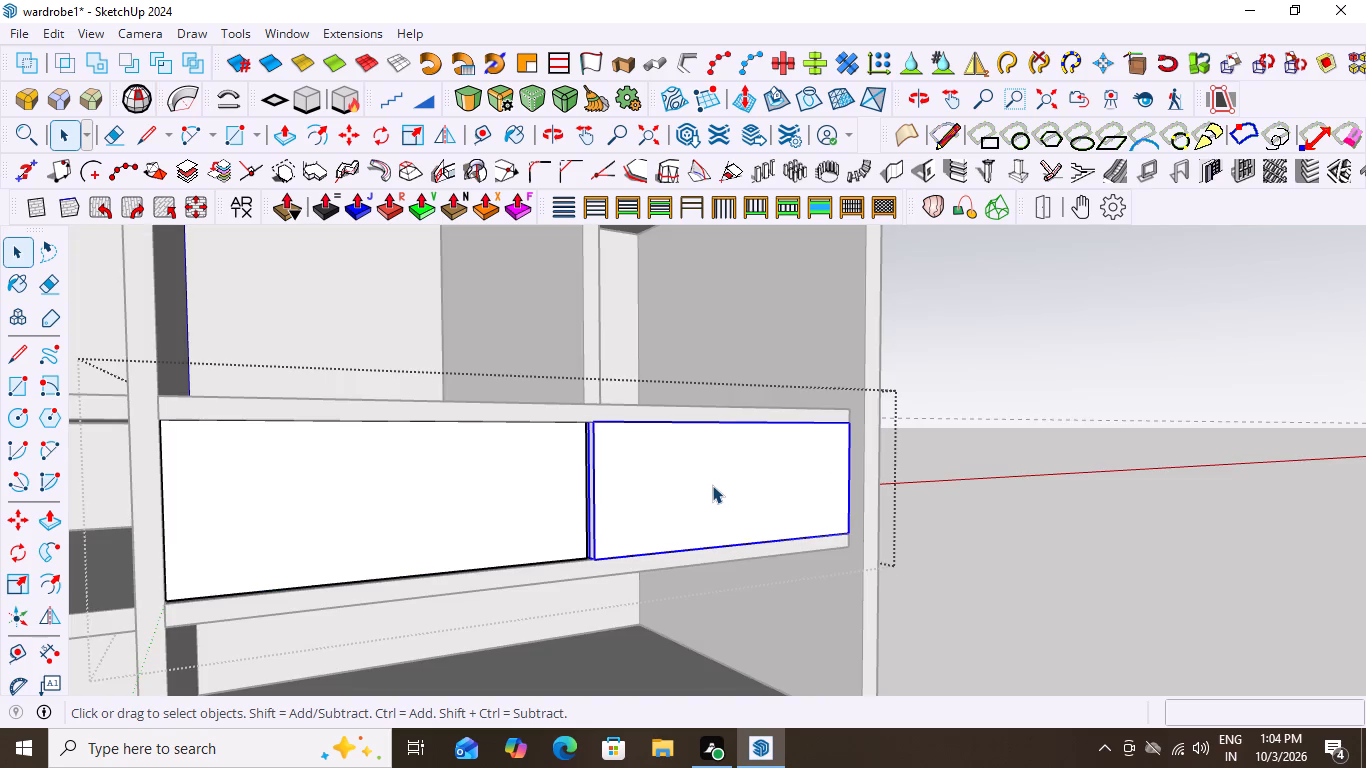
pyautogui.moveTo(703, 486); pyautogui.dragTo(745, 505, button='middle')
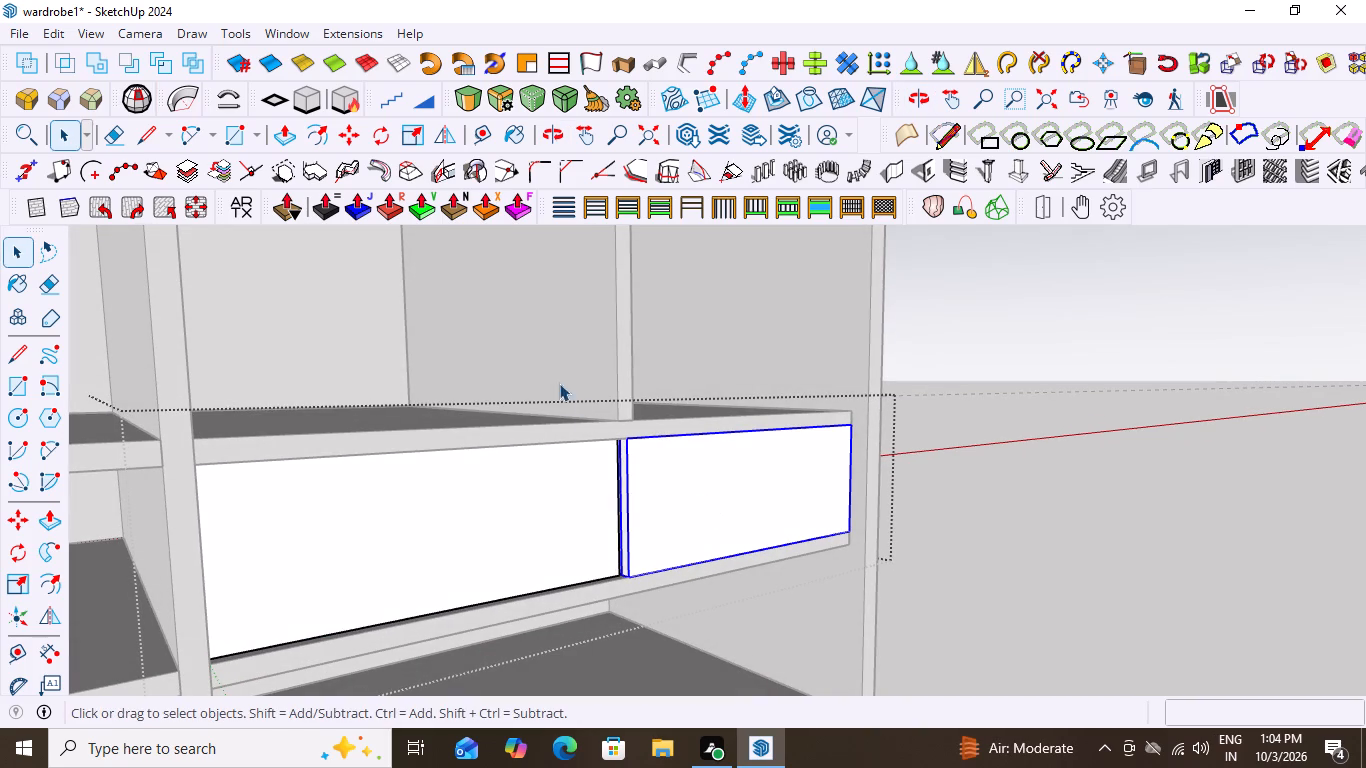
pyautogui.click(1116, 208)
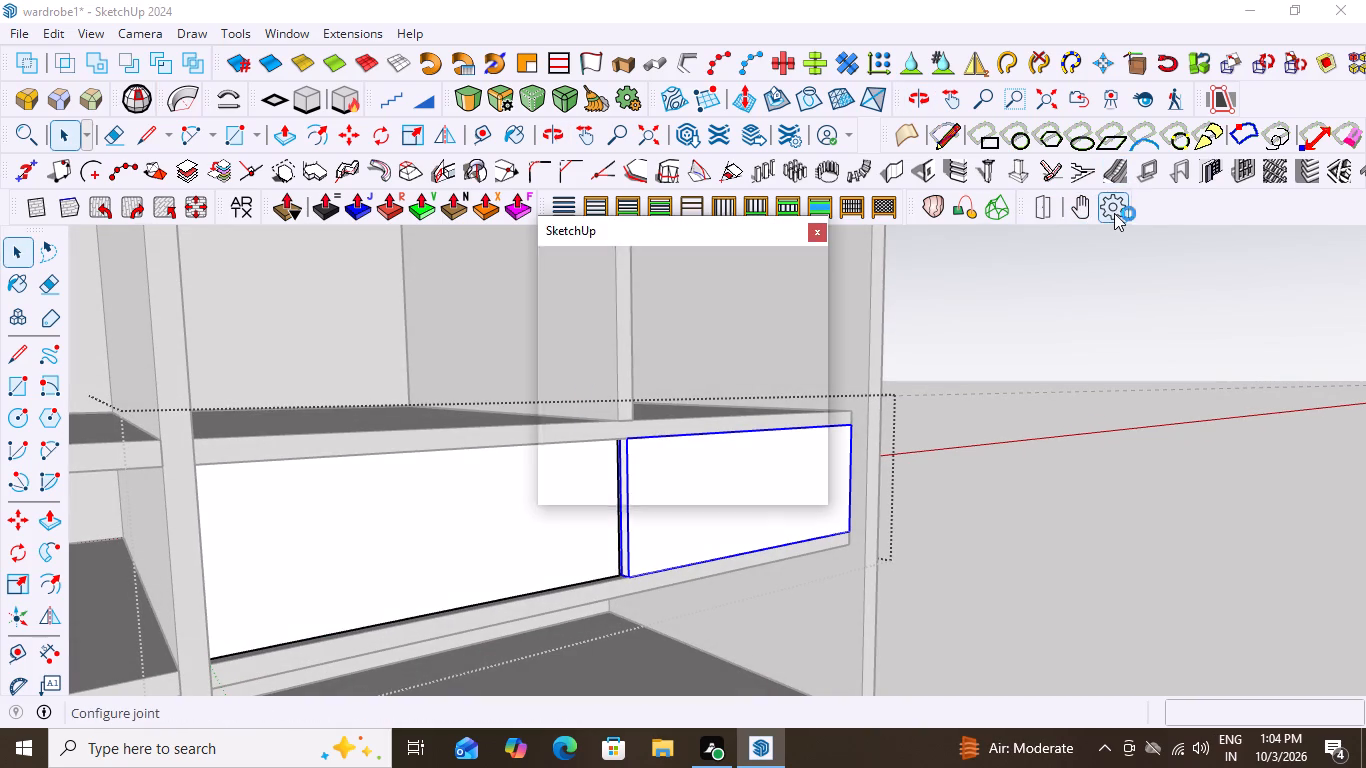
pyautogui.click(798, 278)
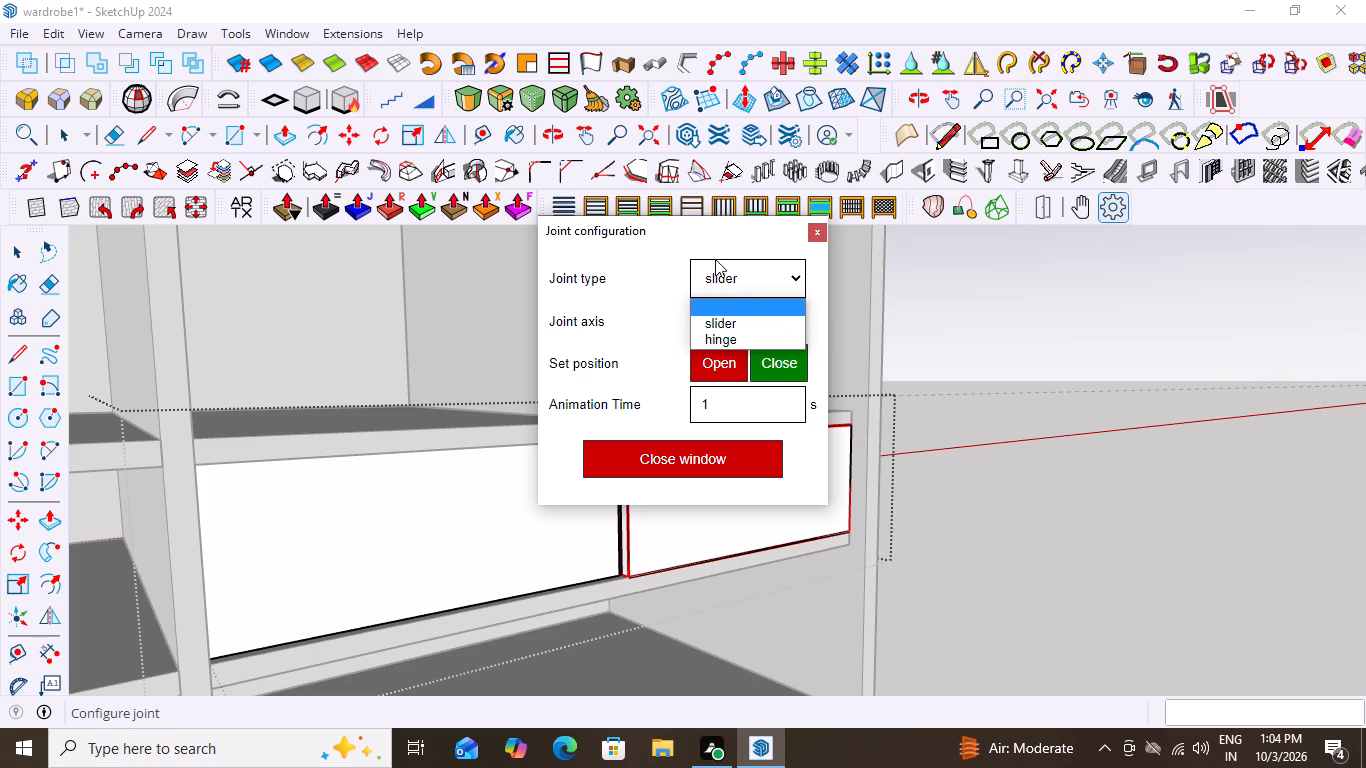
pyautogui.click(736, 323)
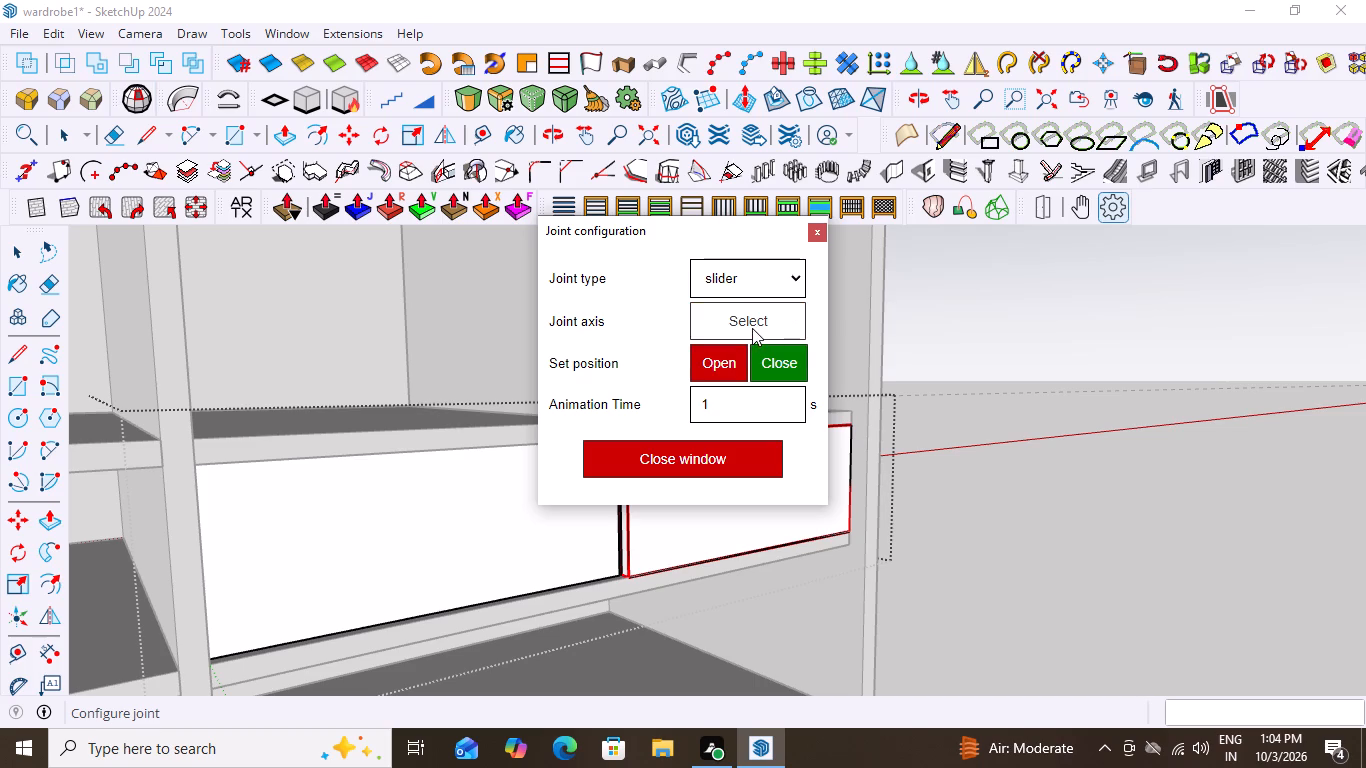
pyautogui.click(752, 324)
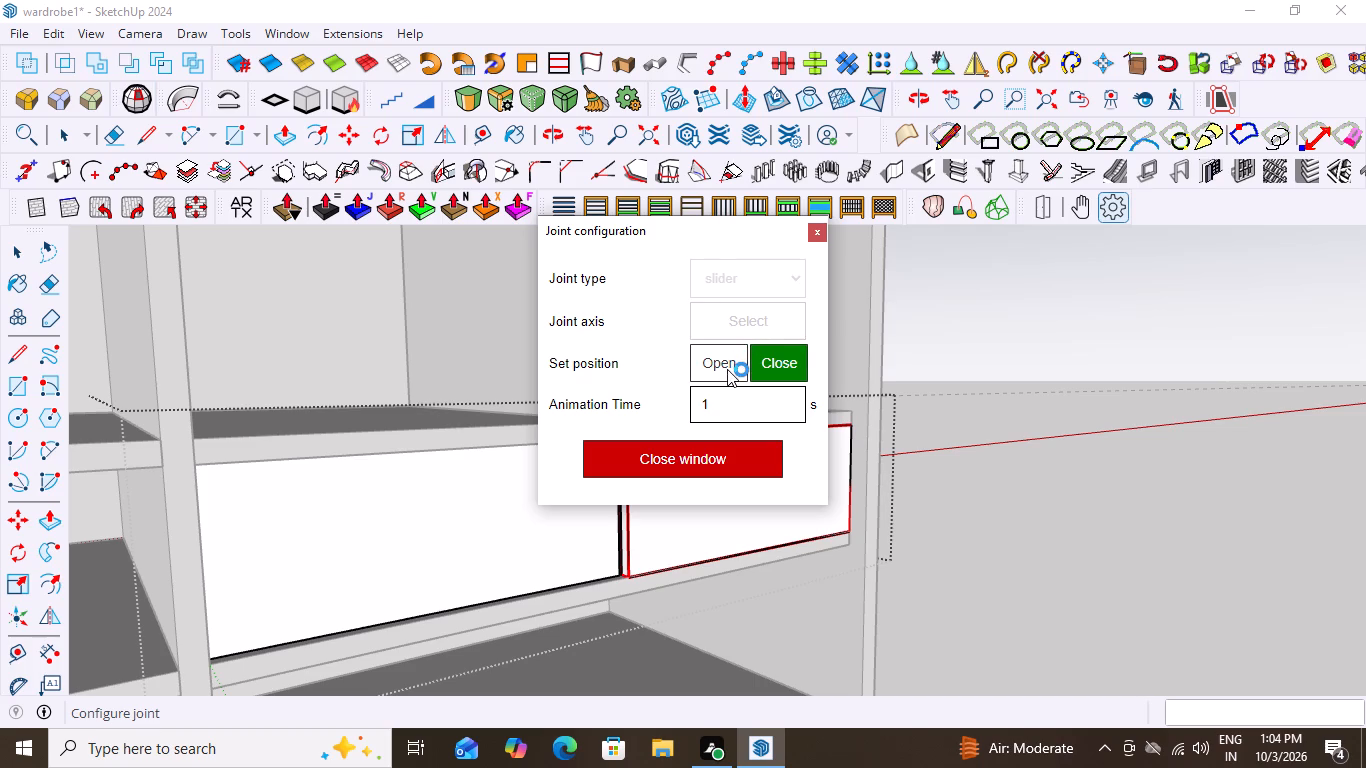
pyautogui.click(728, 361)
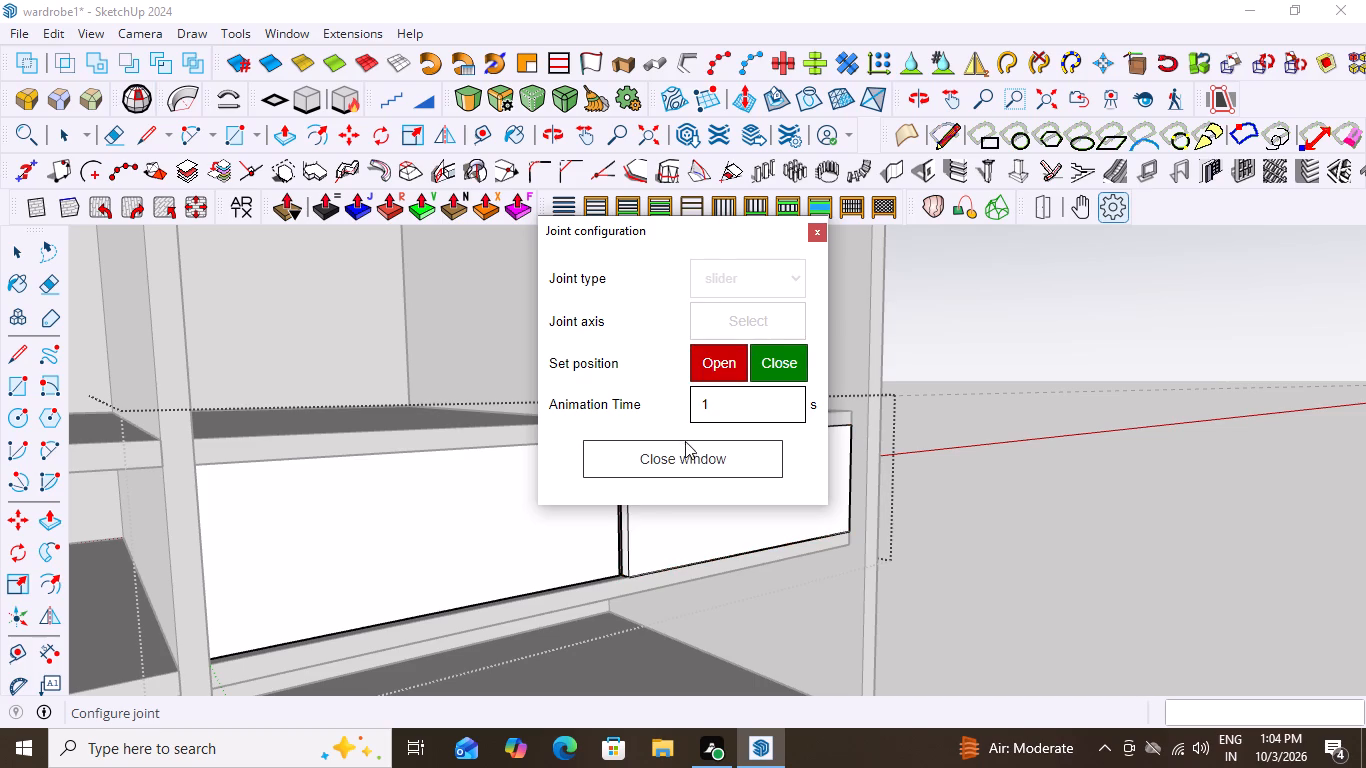
pyautogui.click(719, 366)
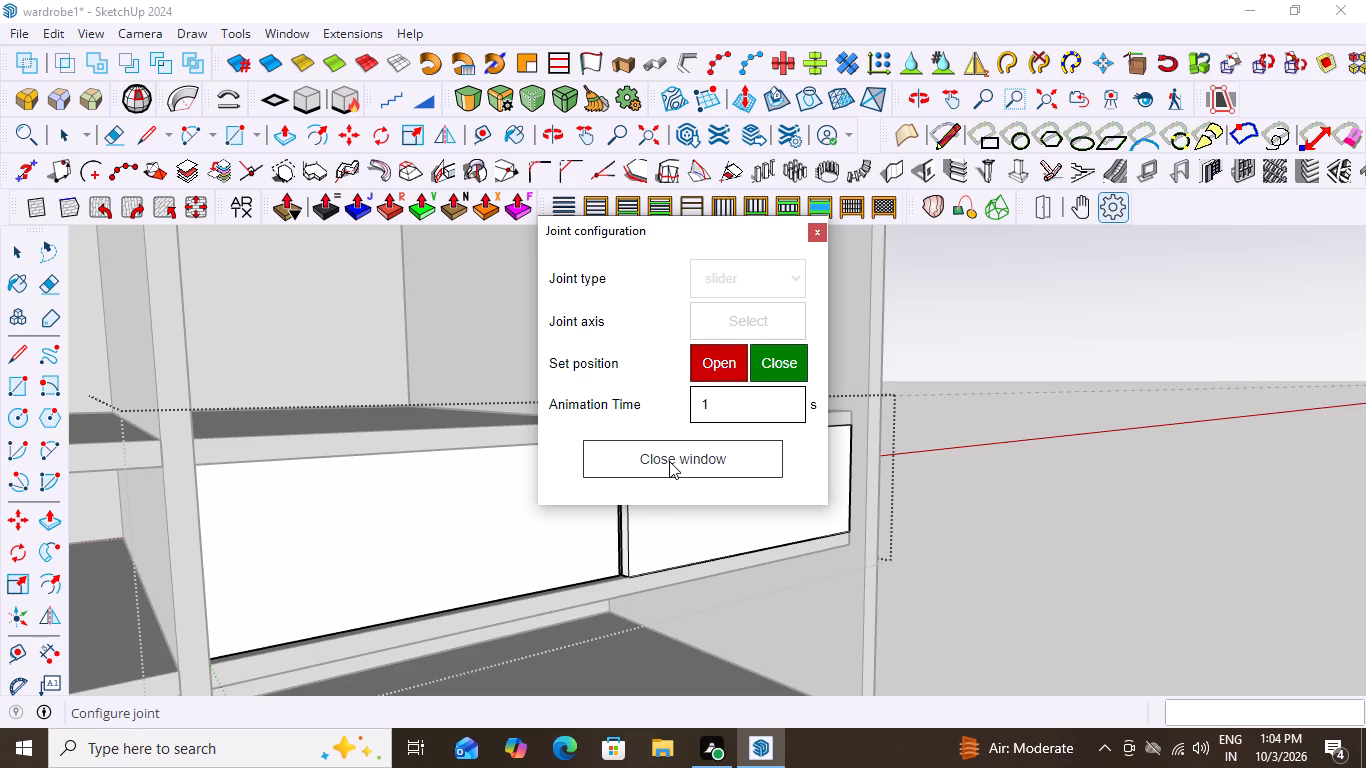
pyautogui.click(669, 461)
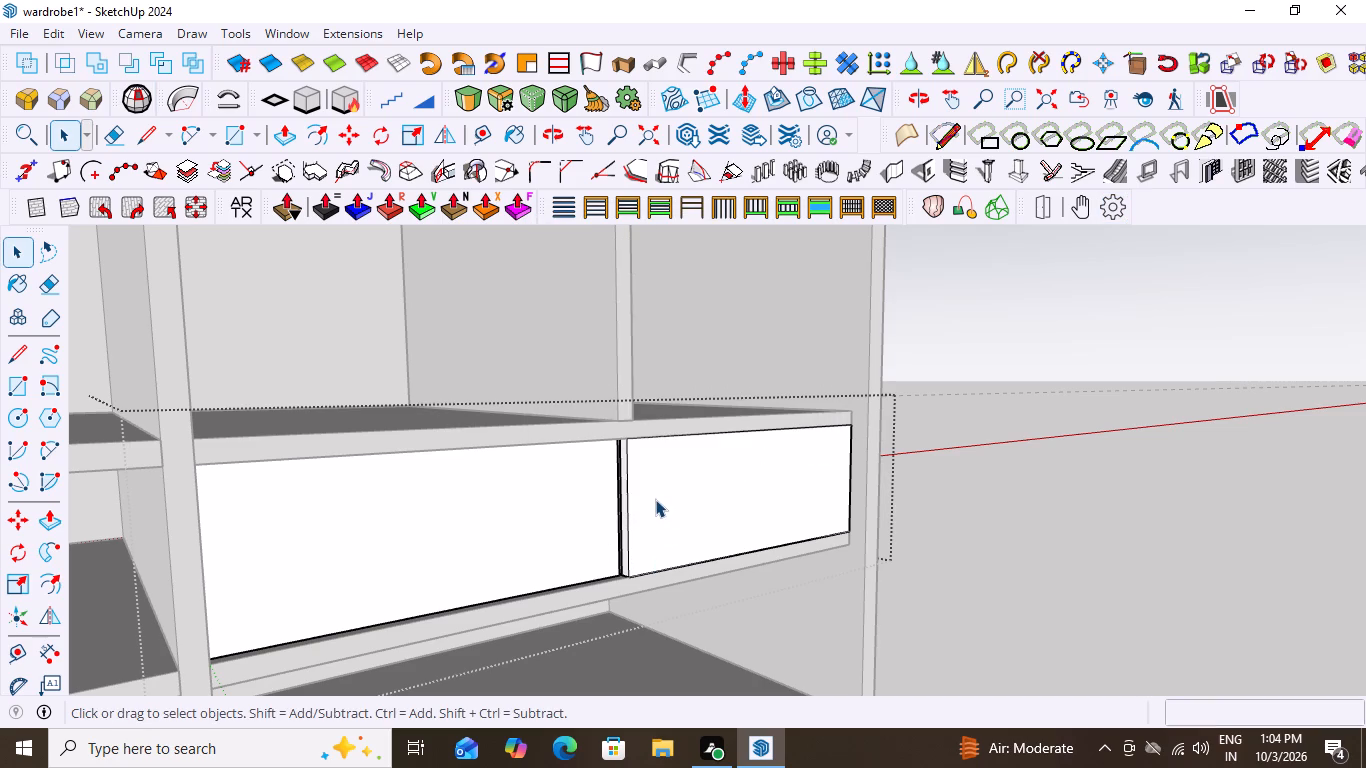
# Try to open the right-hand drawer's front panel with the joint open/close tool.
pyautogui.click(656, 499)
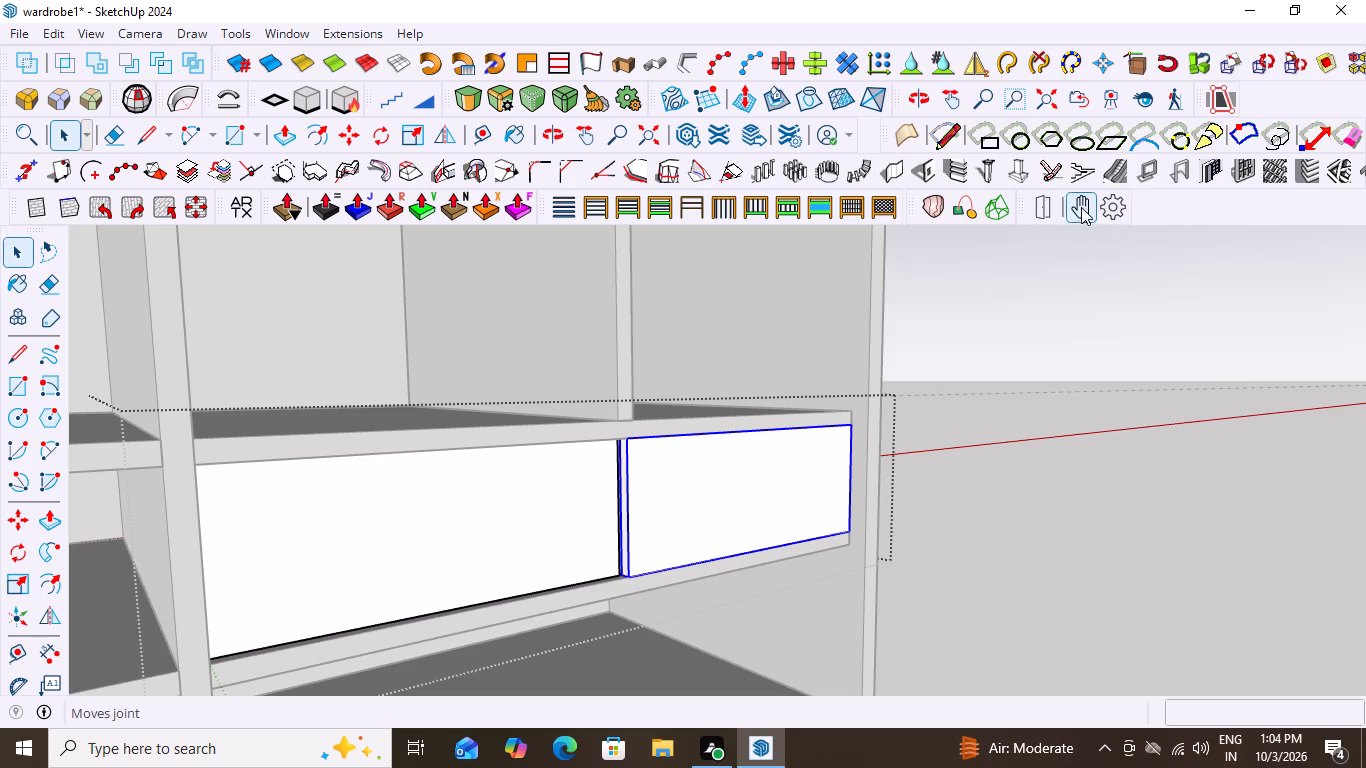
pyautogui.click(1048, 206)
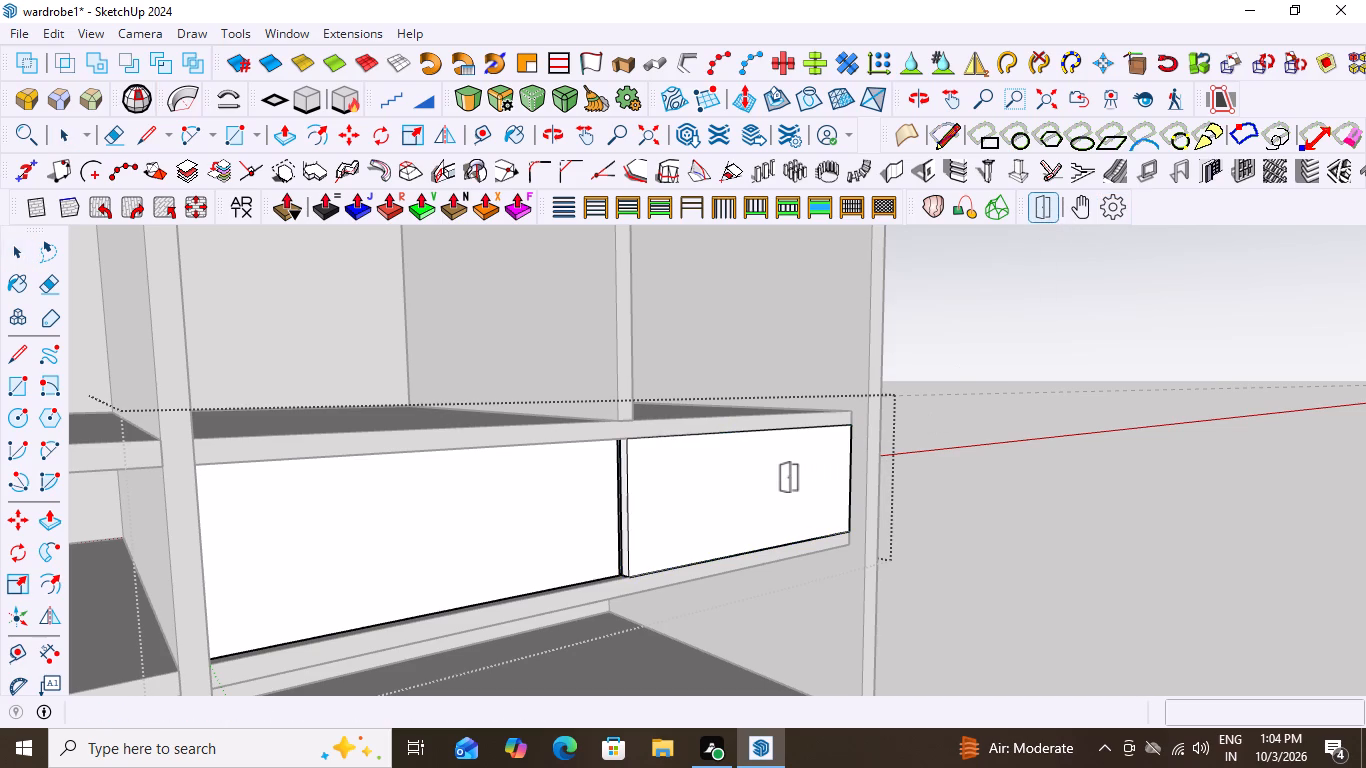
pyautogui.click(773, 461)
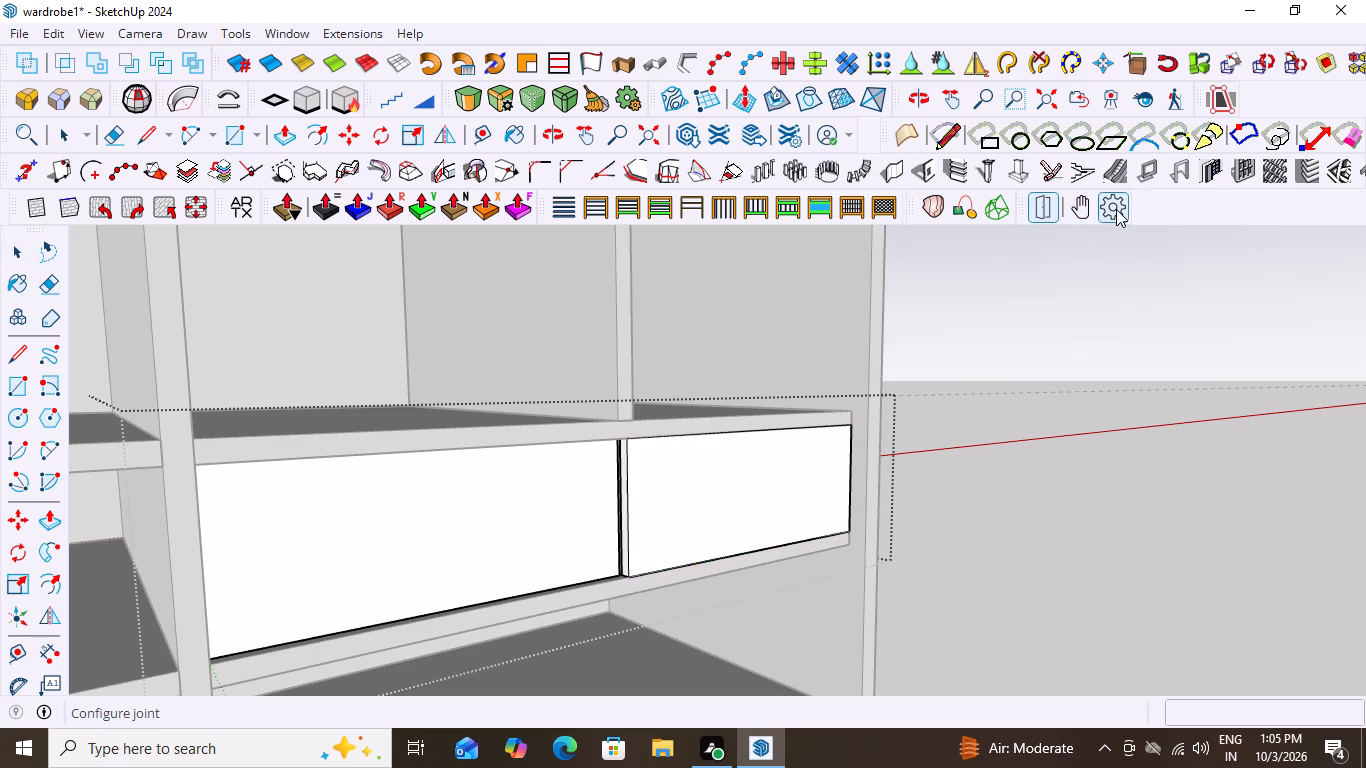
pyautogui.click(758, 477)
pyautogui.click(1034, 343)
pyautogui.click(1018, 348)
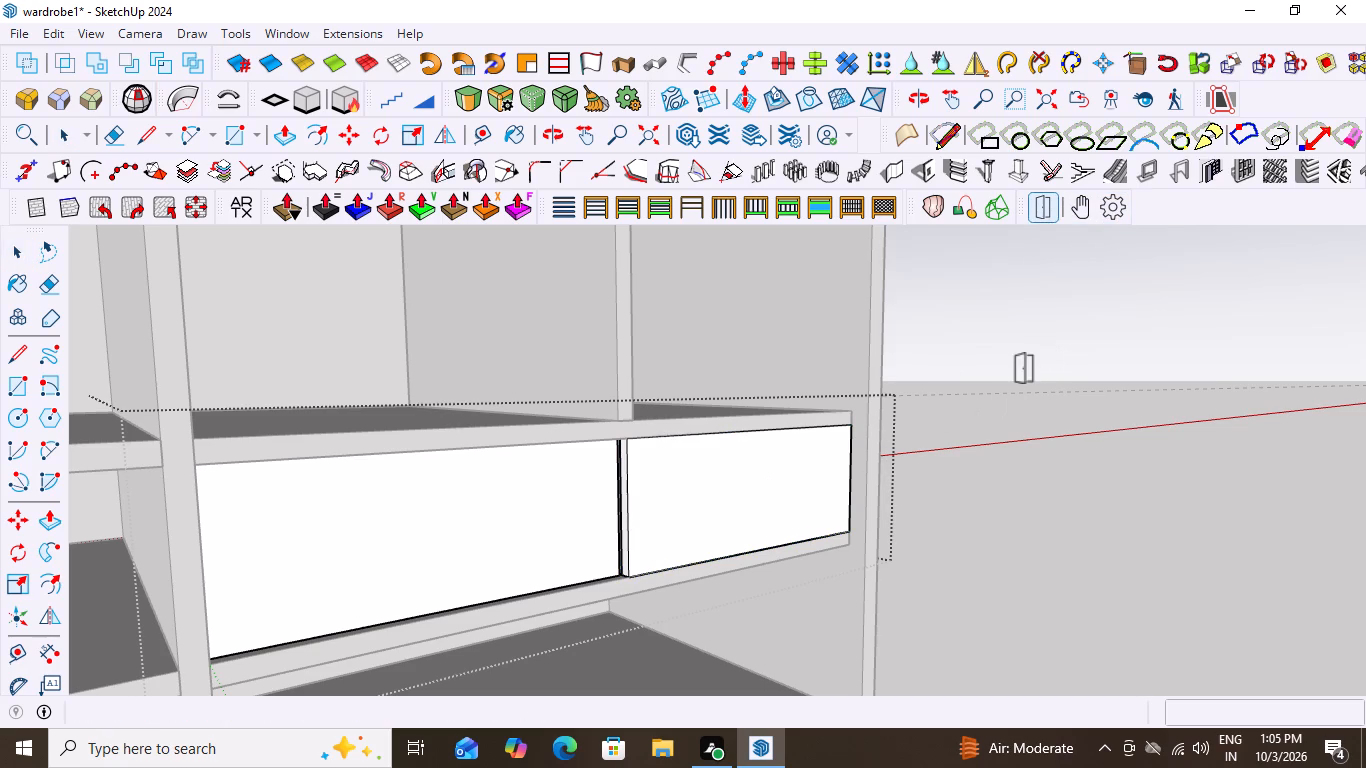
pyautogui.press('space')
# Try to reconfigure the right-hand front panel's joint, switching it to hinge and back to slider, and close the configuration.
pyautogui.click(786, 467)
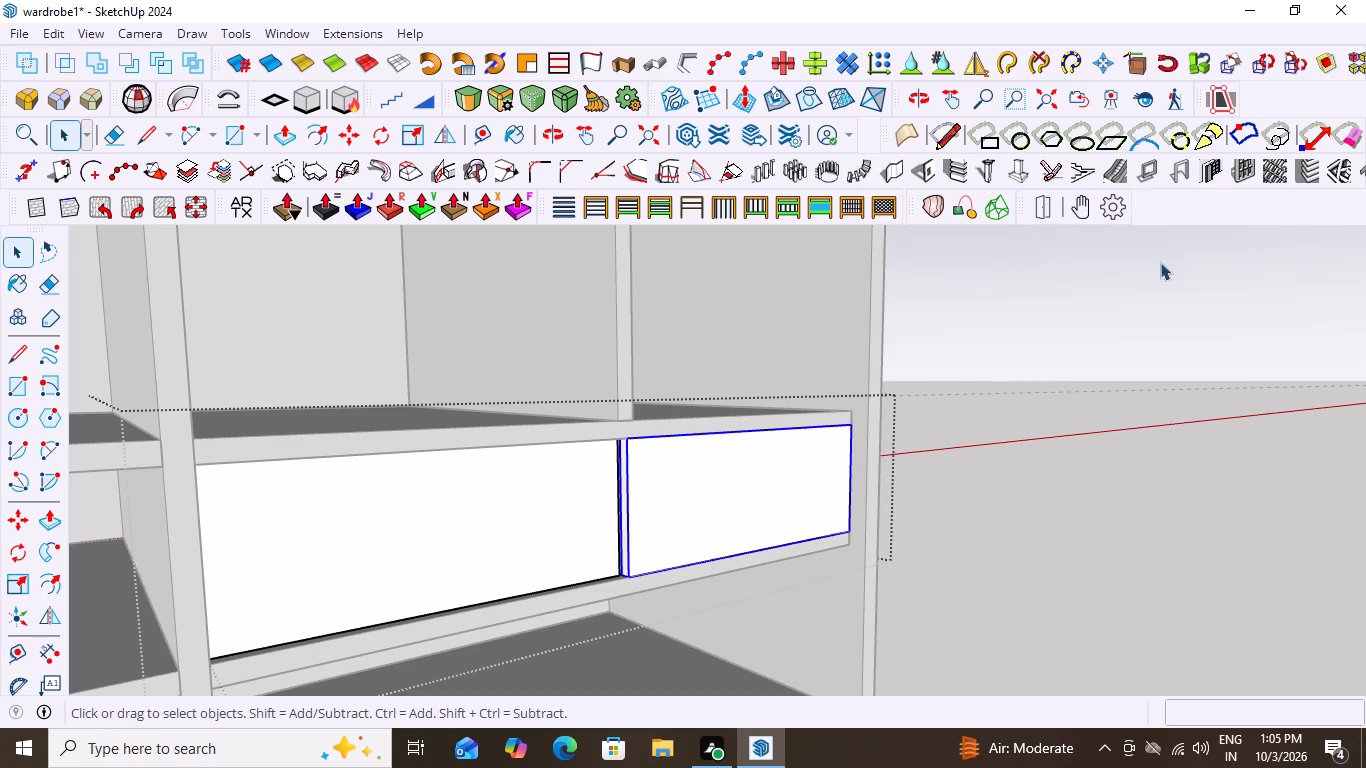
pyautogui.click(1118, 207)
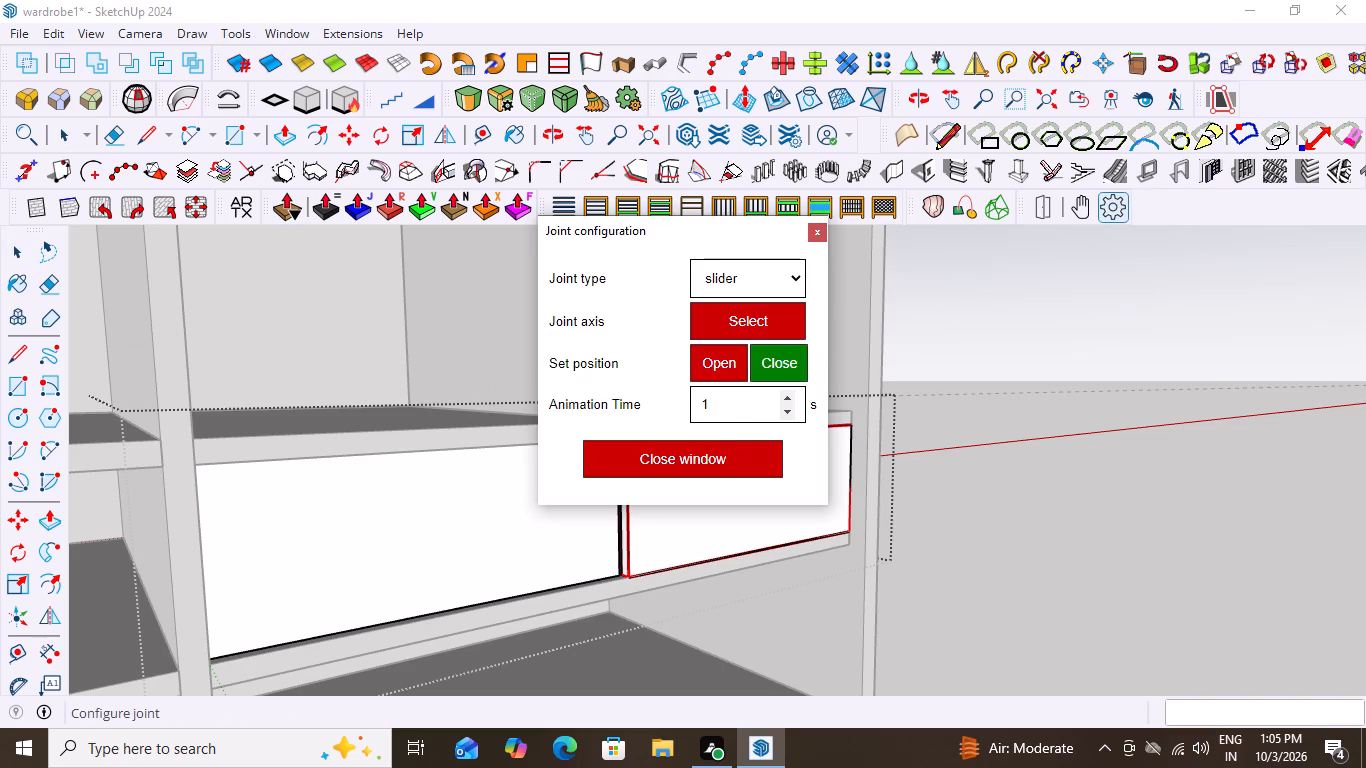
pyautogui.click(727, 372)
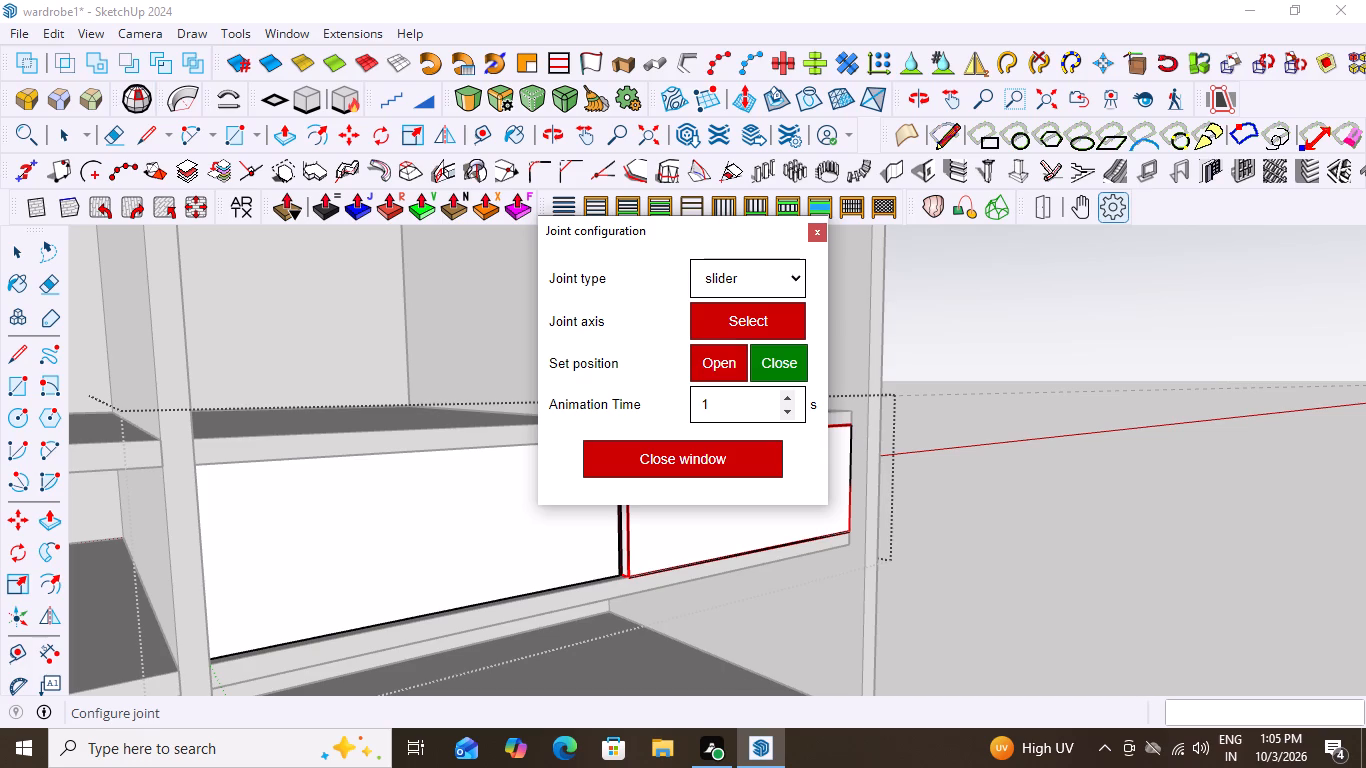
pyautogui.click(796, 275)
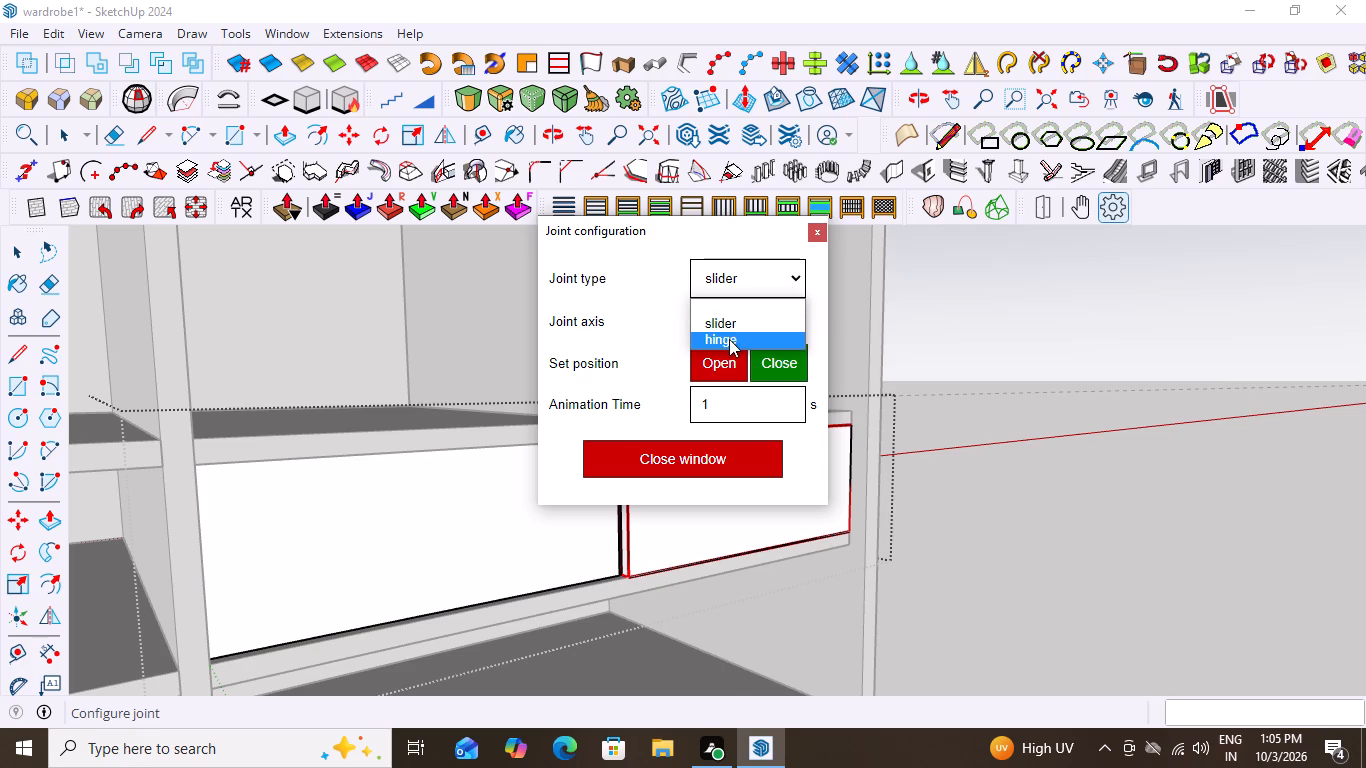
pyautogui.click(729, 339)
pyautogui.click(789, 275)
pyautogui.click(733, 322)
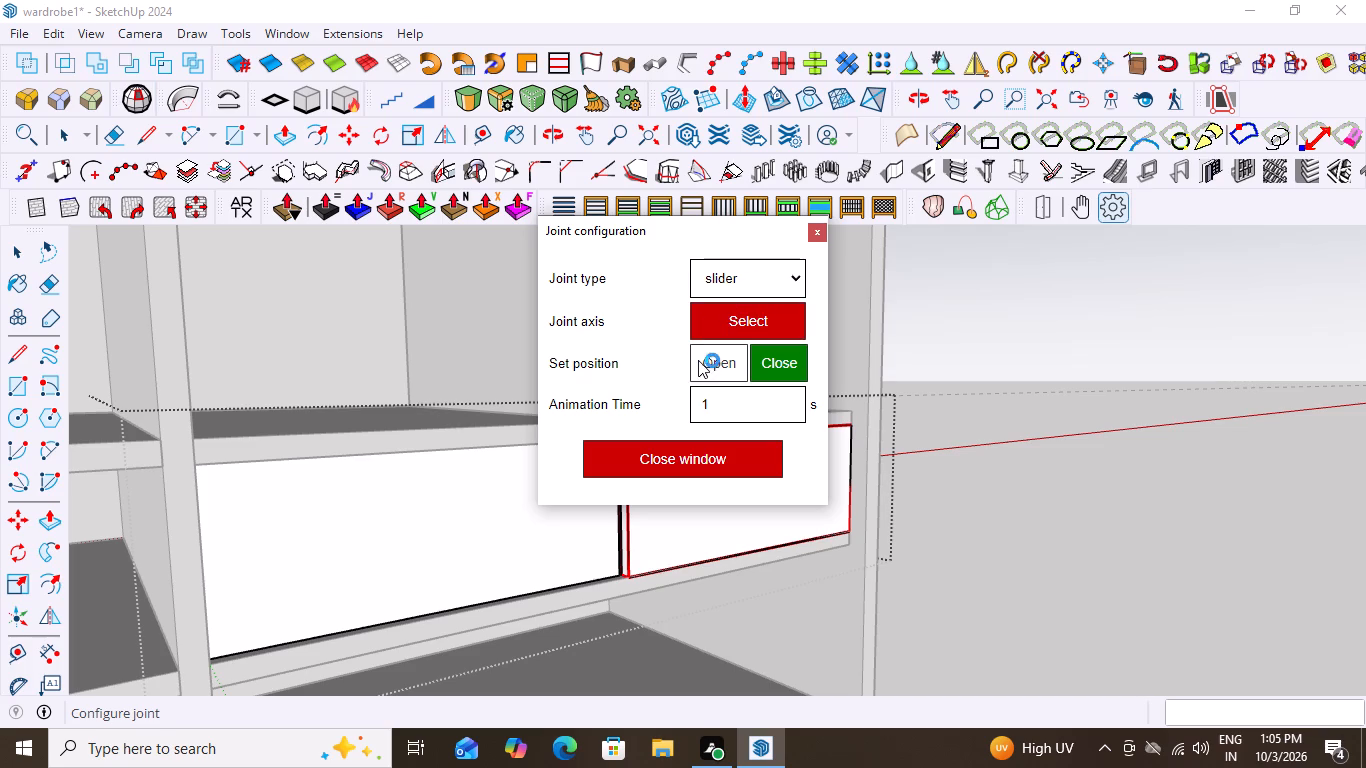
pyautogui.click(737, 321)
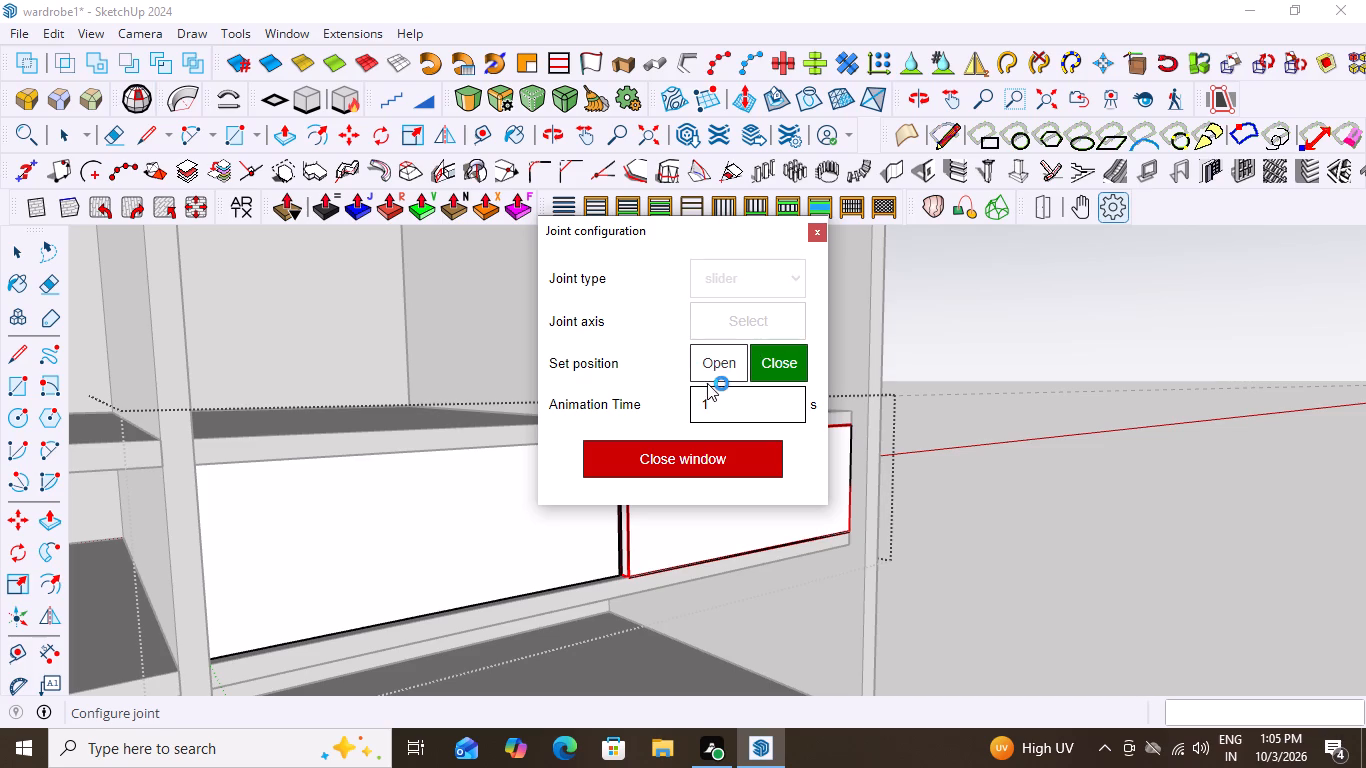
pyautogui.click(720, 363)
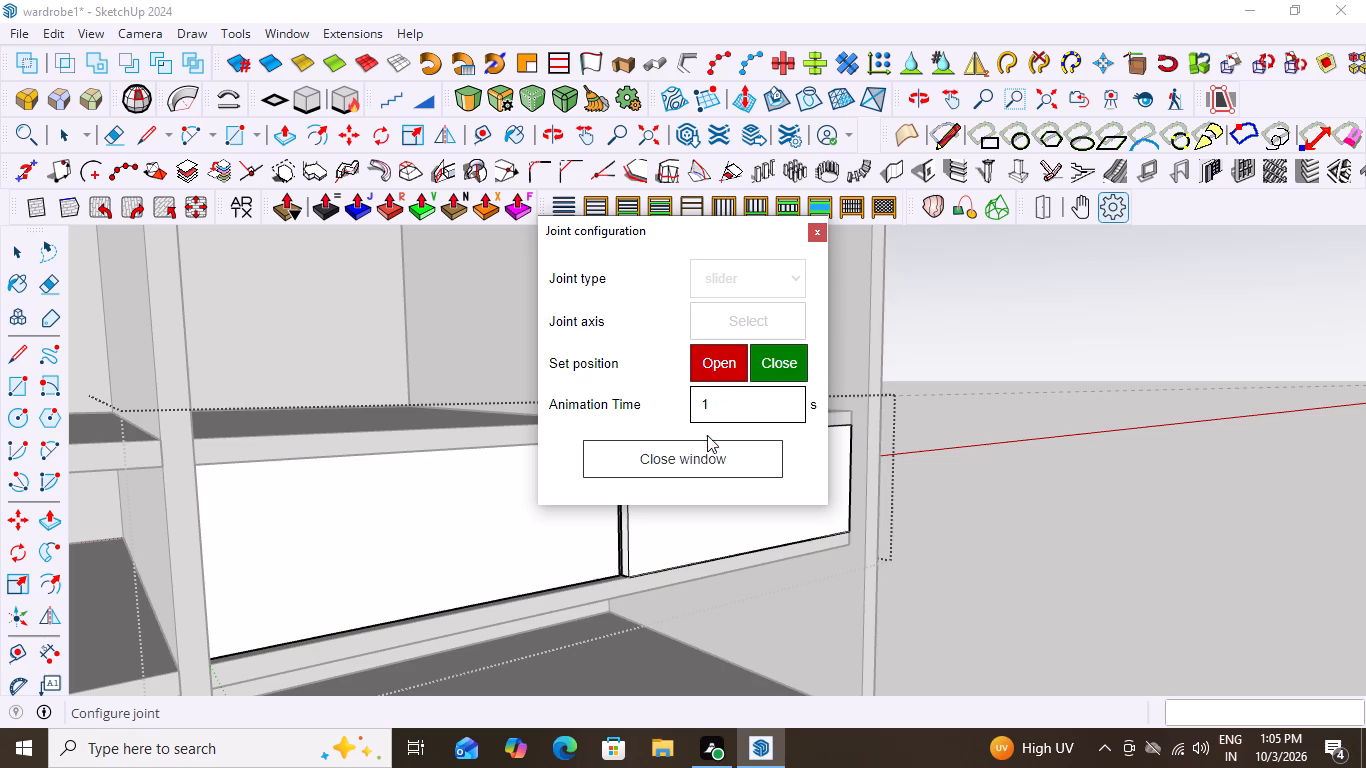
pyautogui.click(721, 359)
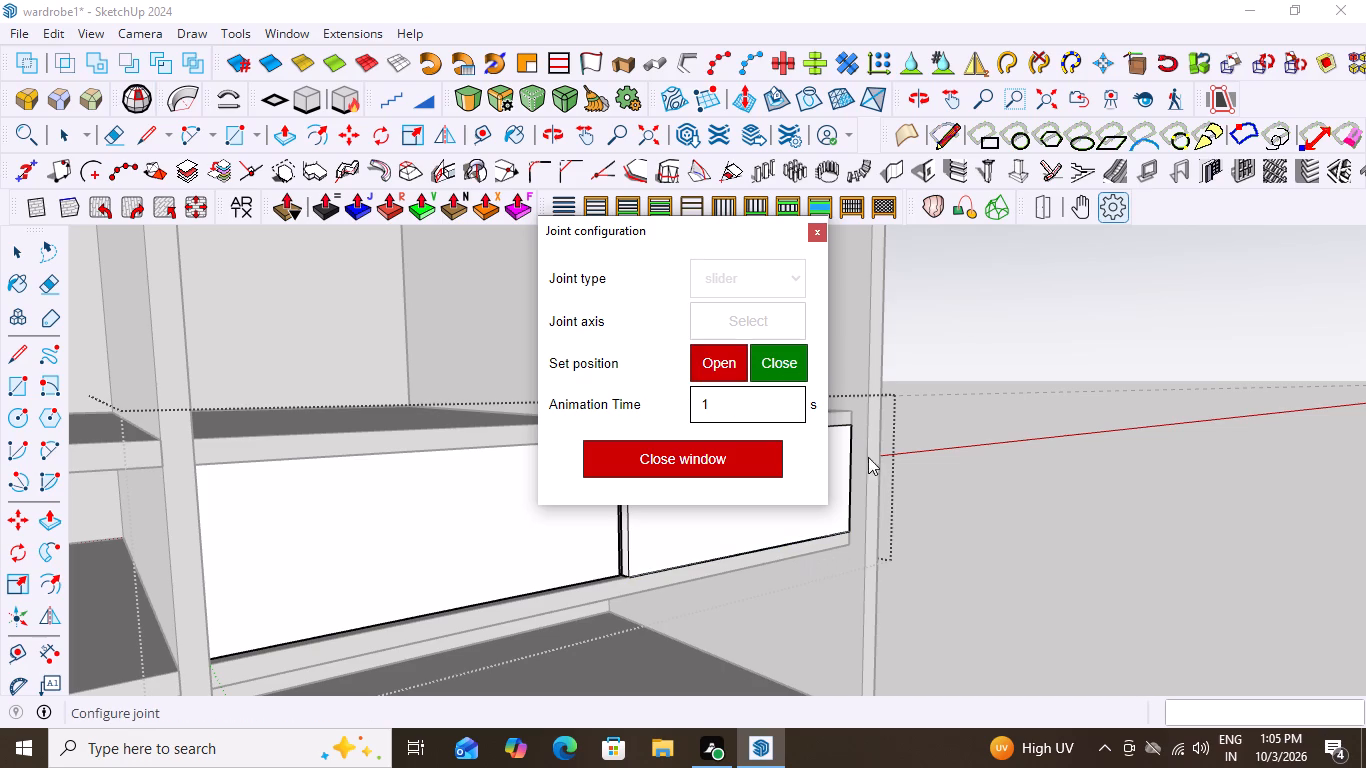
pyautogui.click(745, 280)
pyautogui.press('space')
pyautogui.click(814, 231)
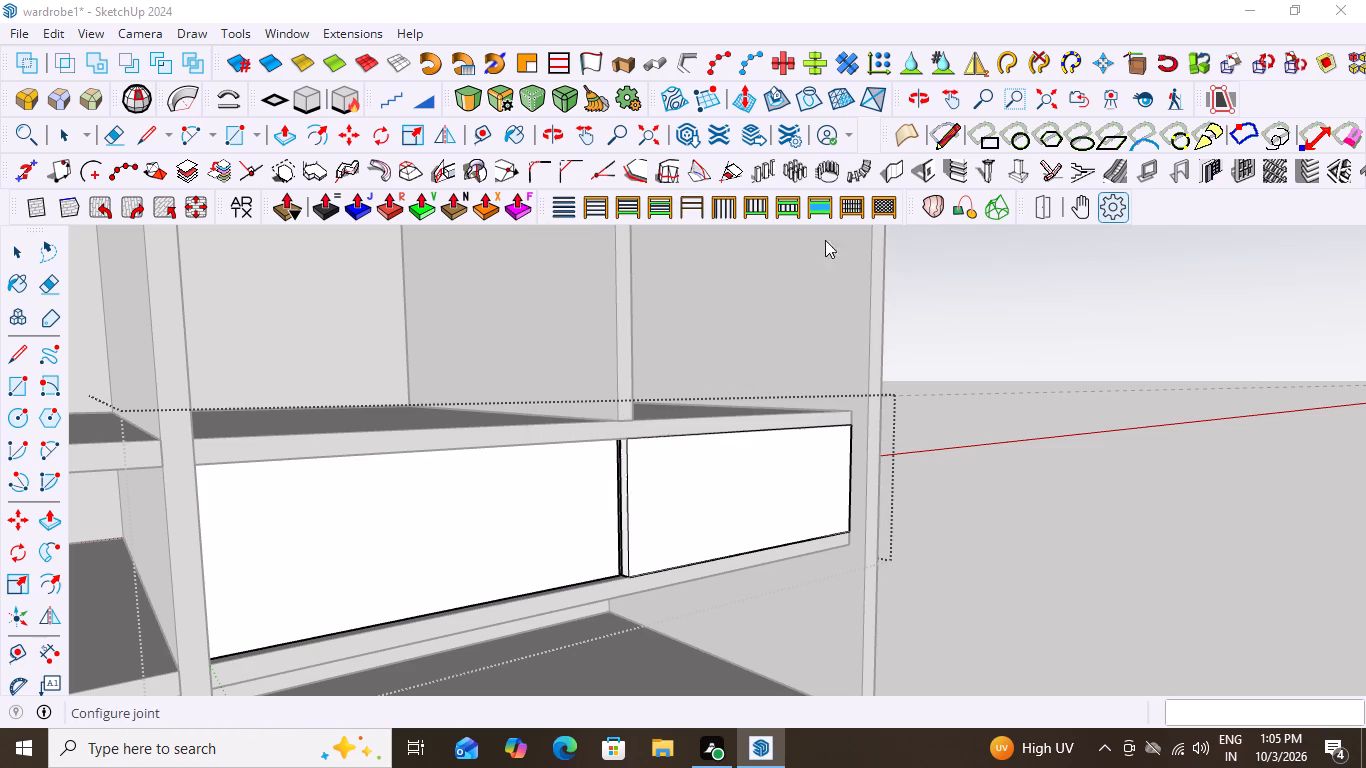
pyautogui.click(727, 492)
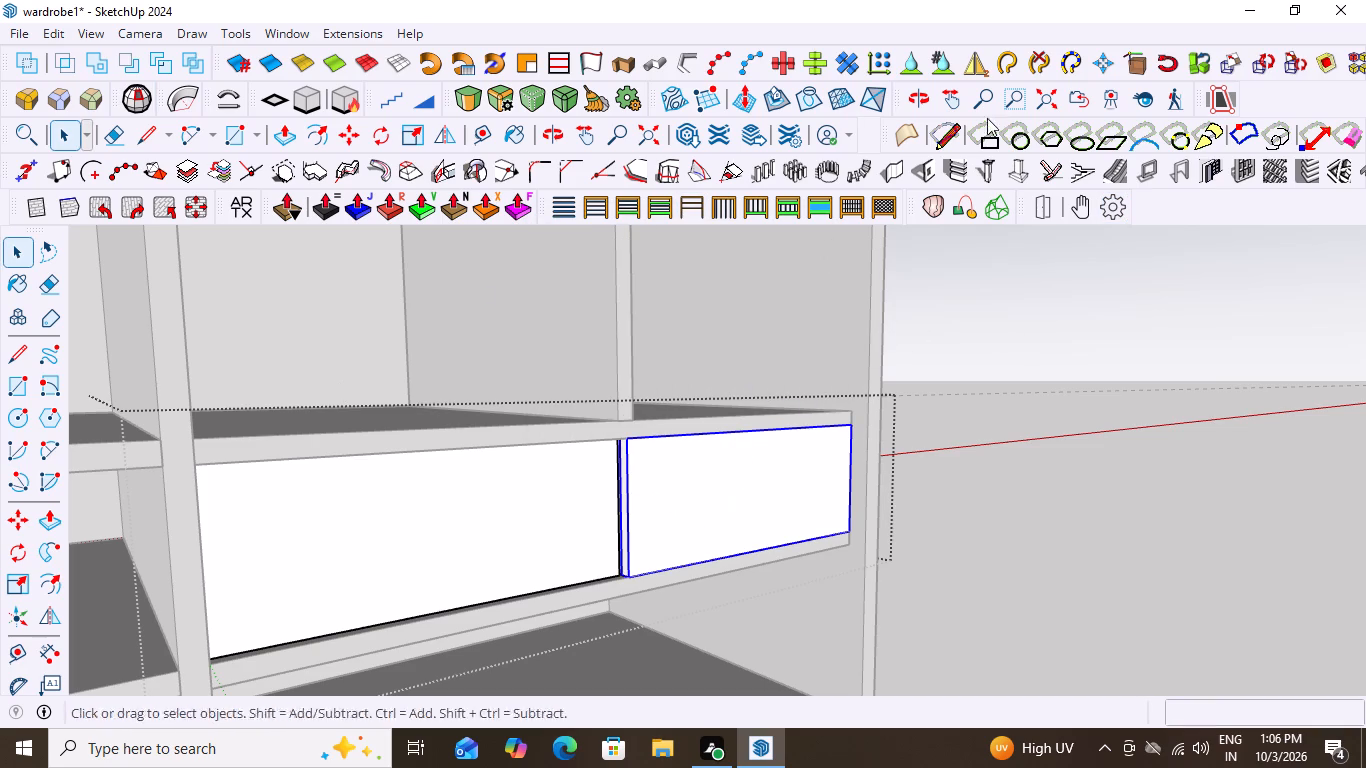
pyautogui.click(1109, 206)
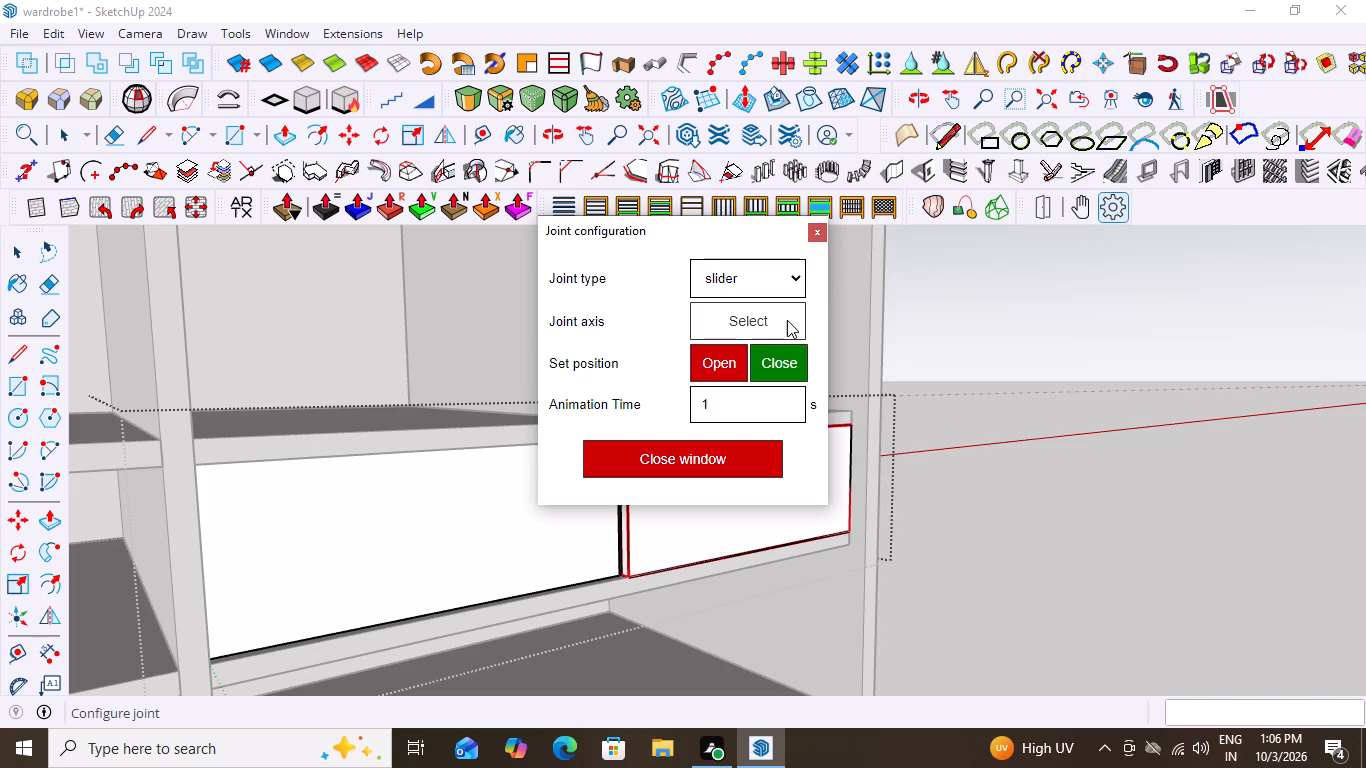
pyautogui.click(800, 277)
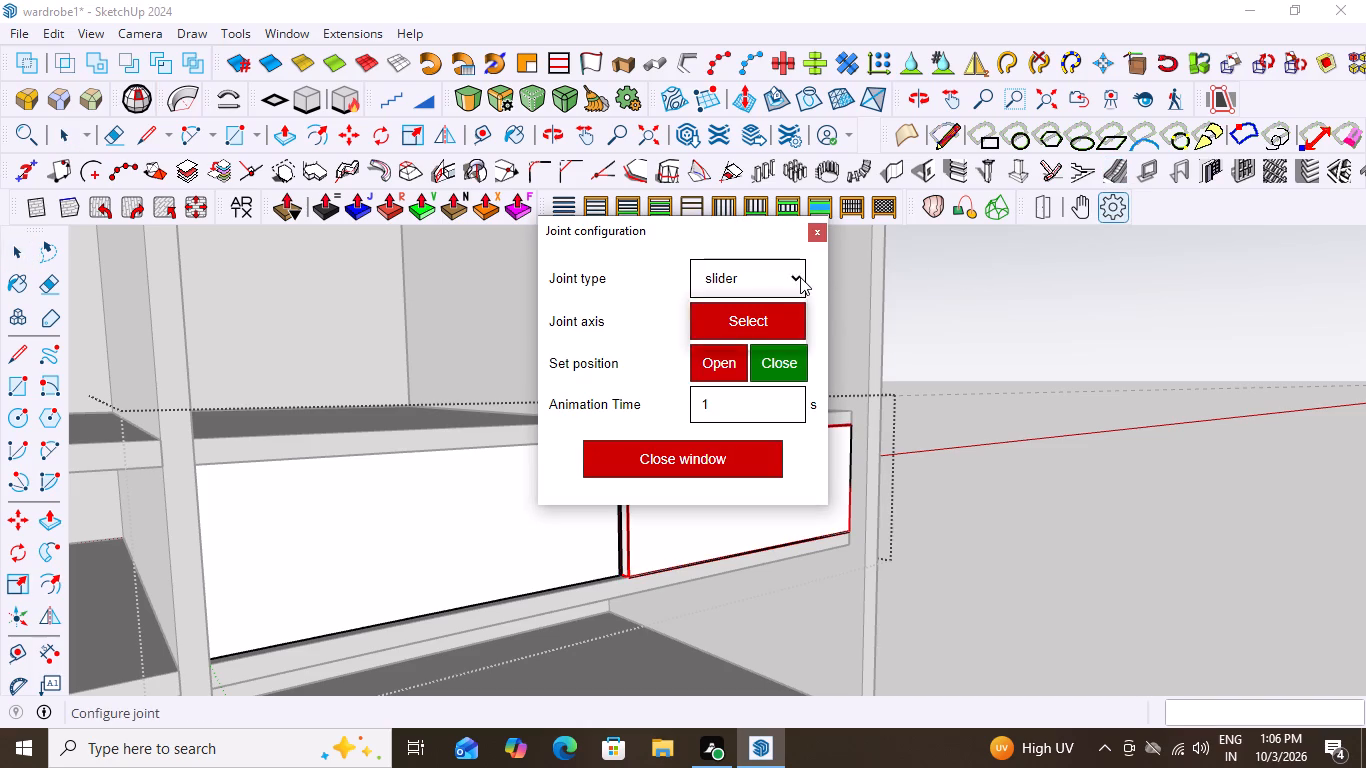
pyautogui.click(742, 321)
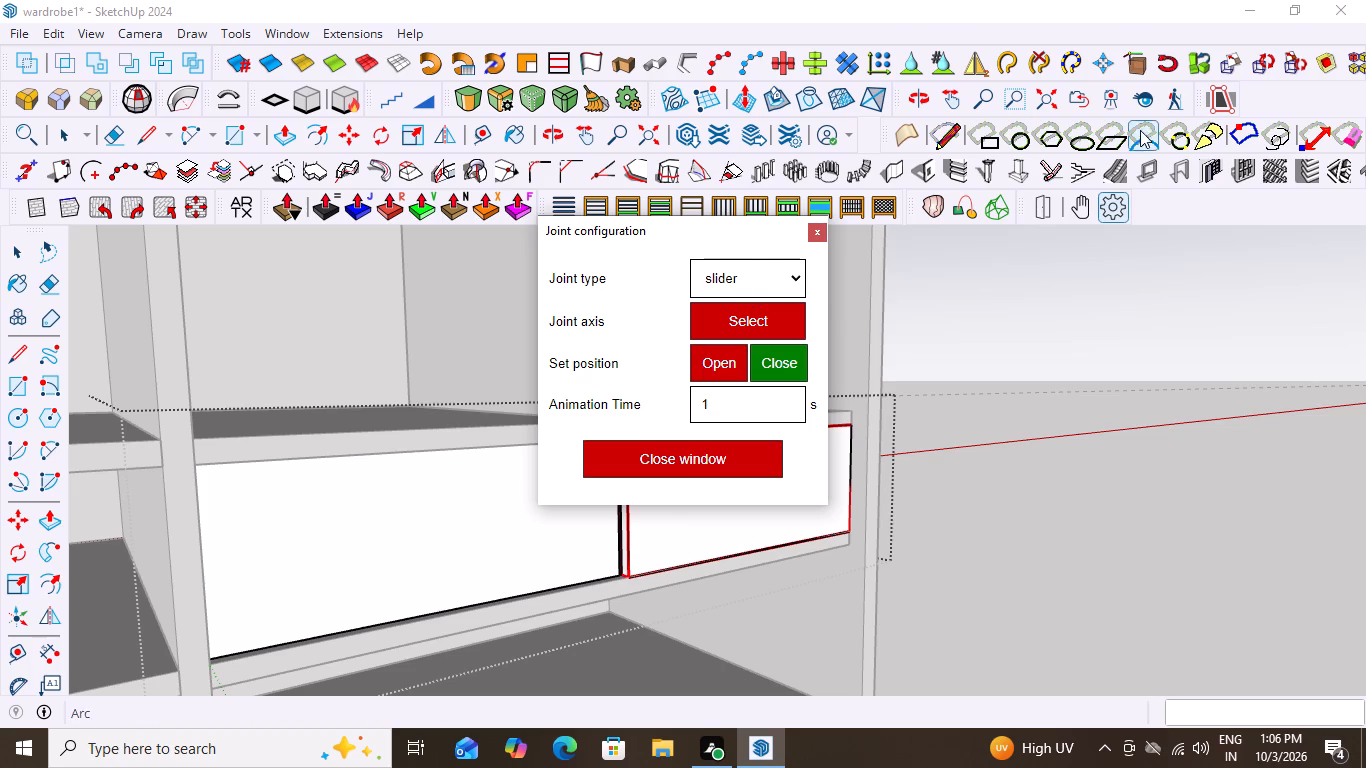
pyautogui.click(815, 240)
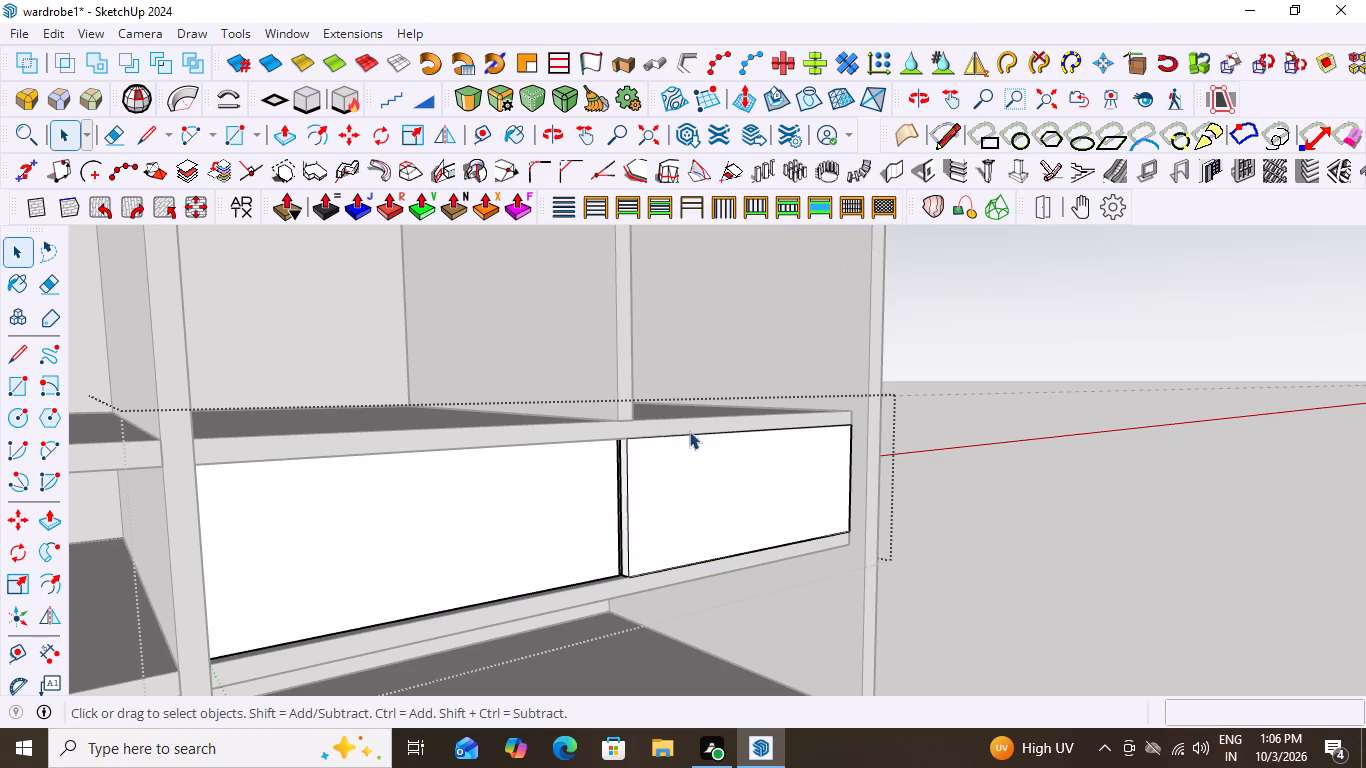
# Set the right-hand front panel's slider joint axis to its vertical front edge beside the neighbouring drawer.
pyautogui.click(690, 460)
pyautogui.click(1103, 200)
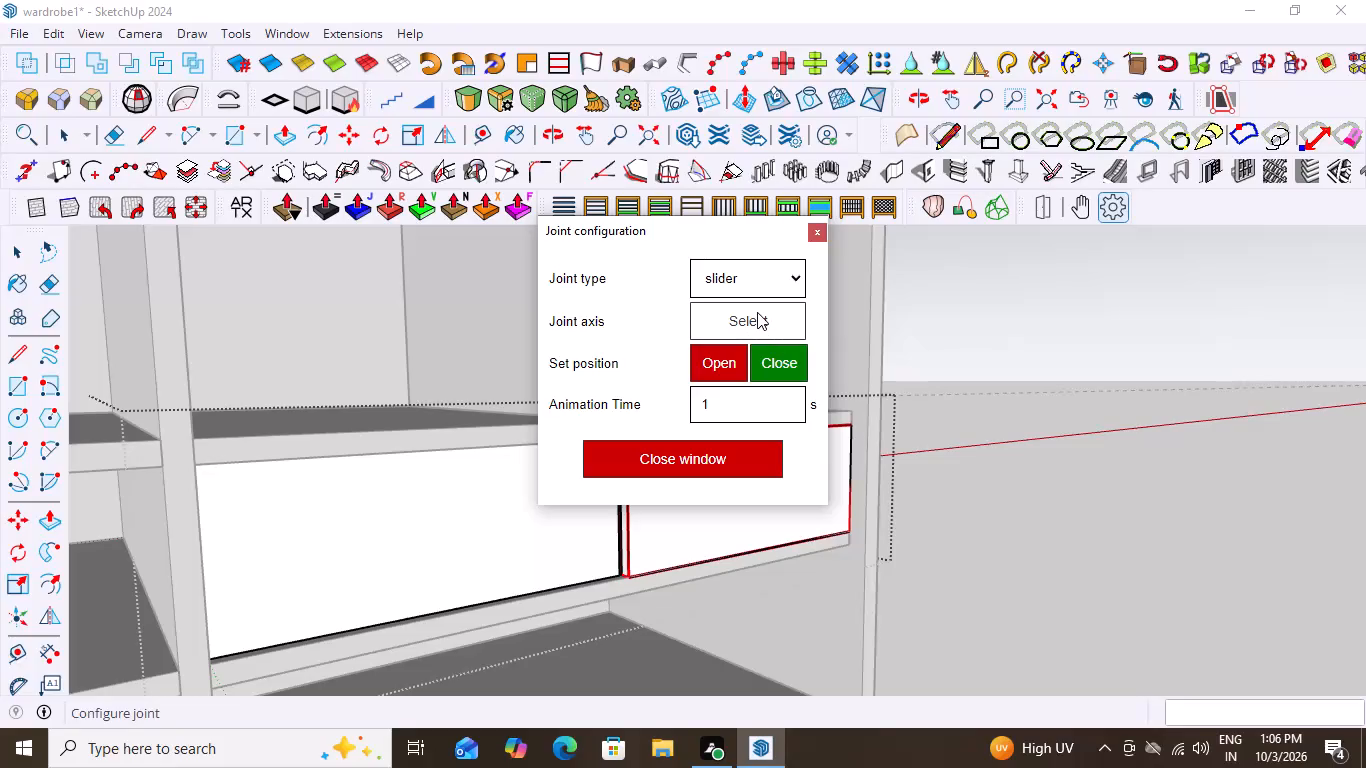
pyautogui.click(757, 312)
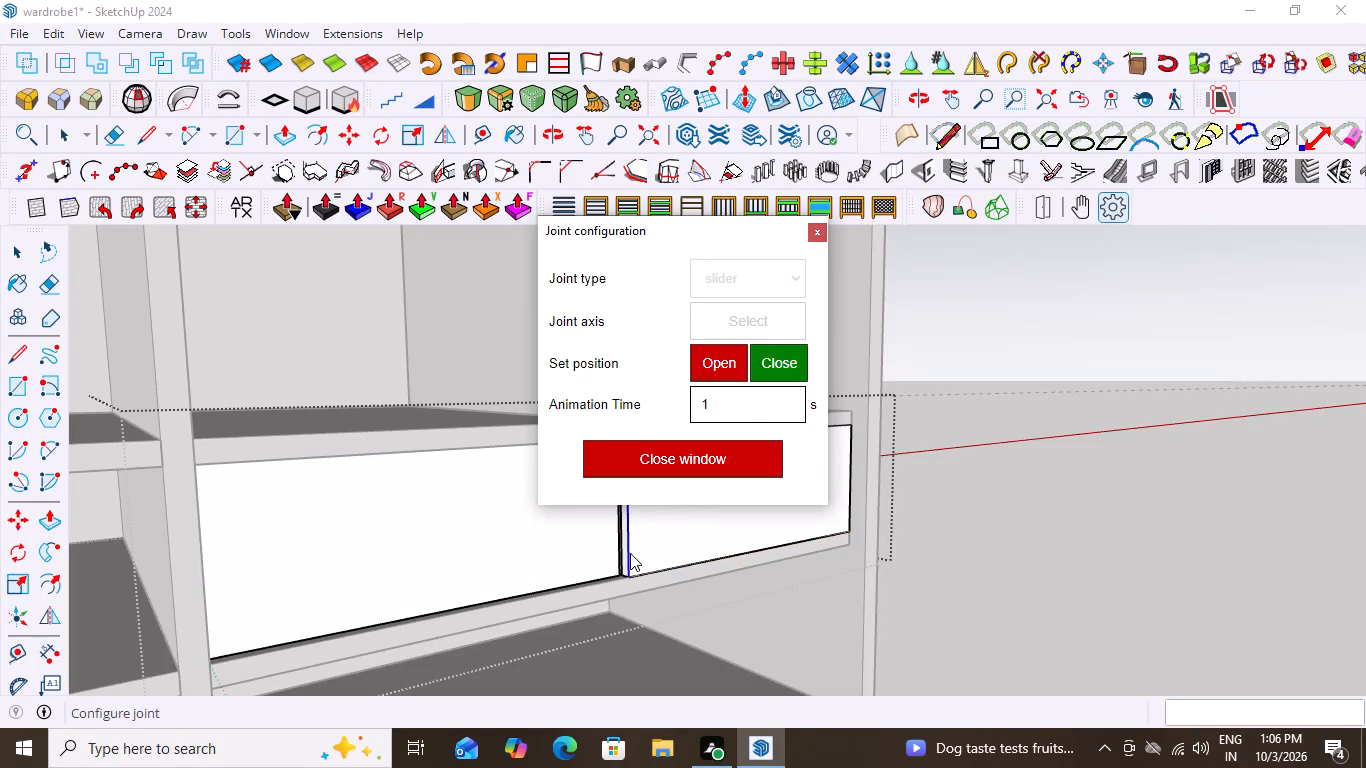
pyautogui.click(630, 553)
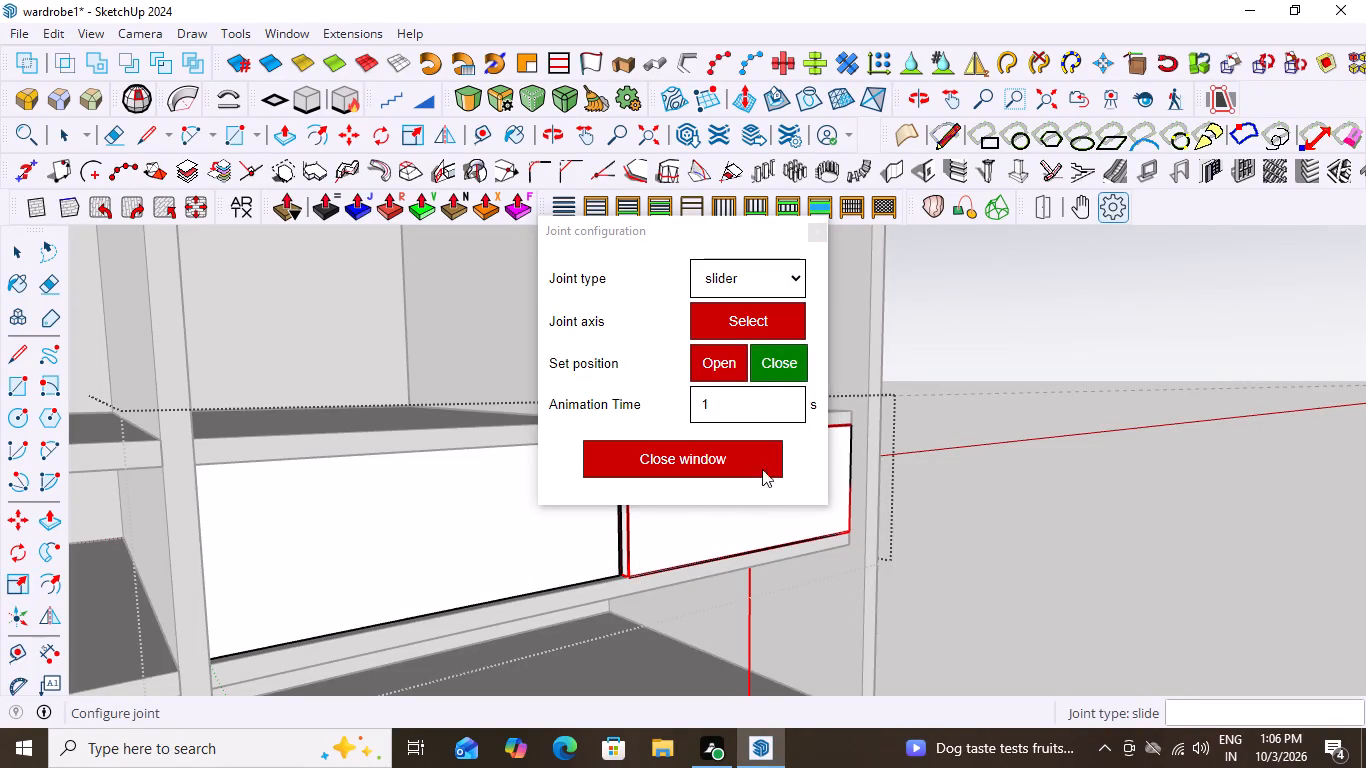
pyautogui.click(758, 329)
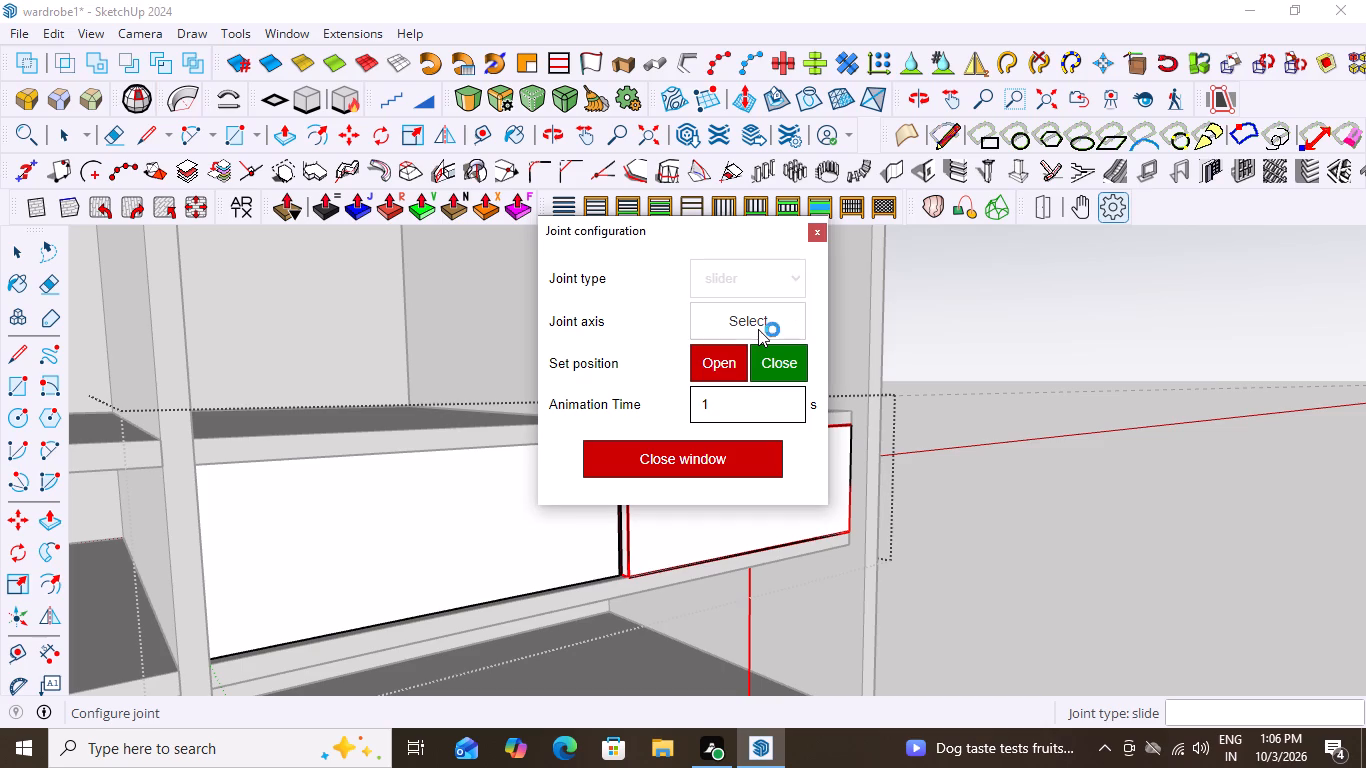
pyautogui.click(630, 554)
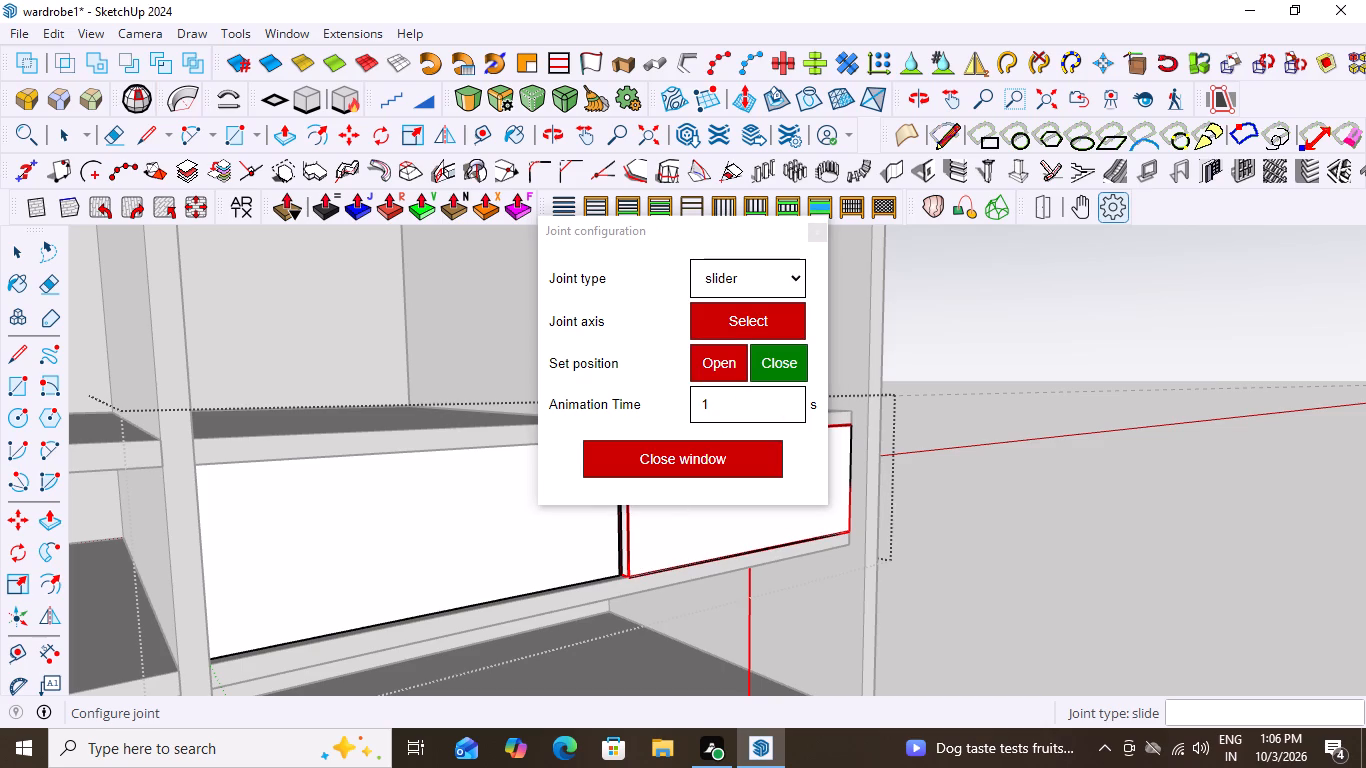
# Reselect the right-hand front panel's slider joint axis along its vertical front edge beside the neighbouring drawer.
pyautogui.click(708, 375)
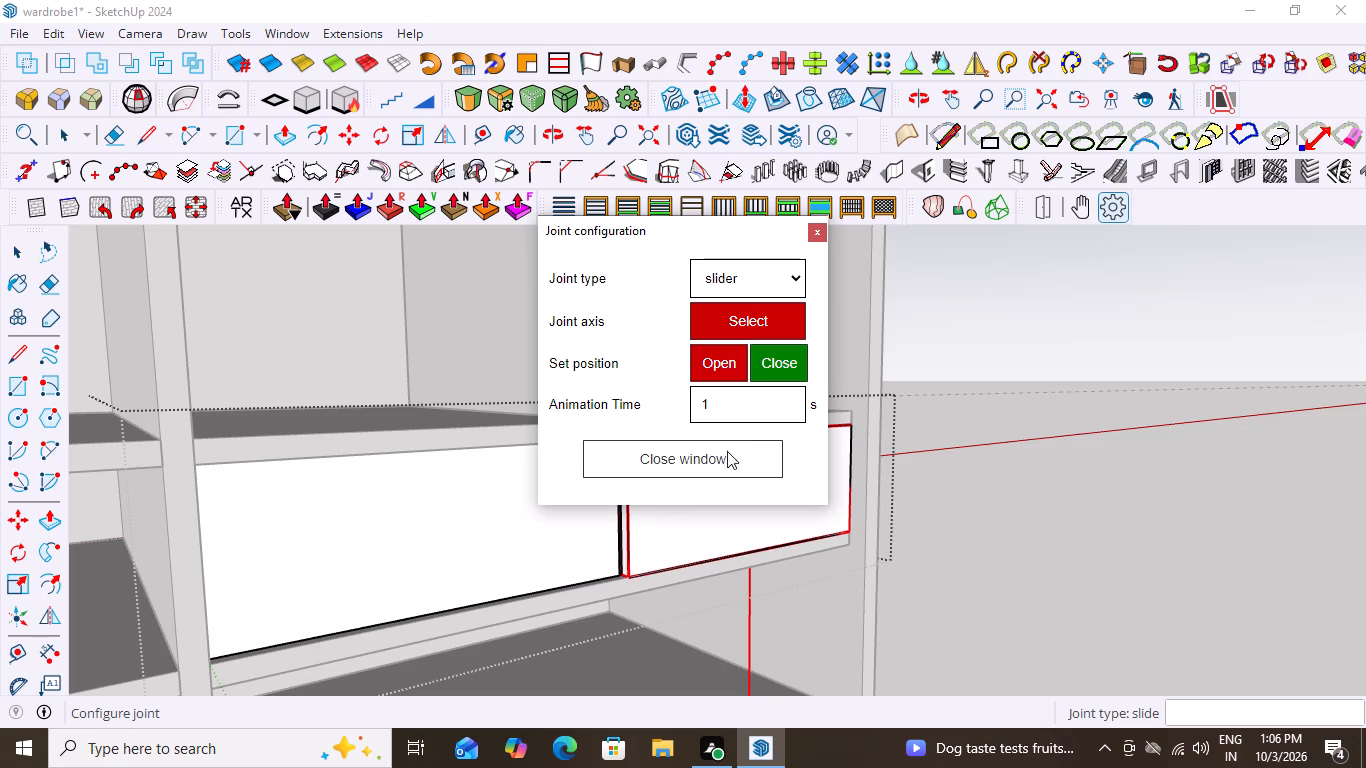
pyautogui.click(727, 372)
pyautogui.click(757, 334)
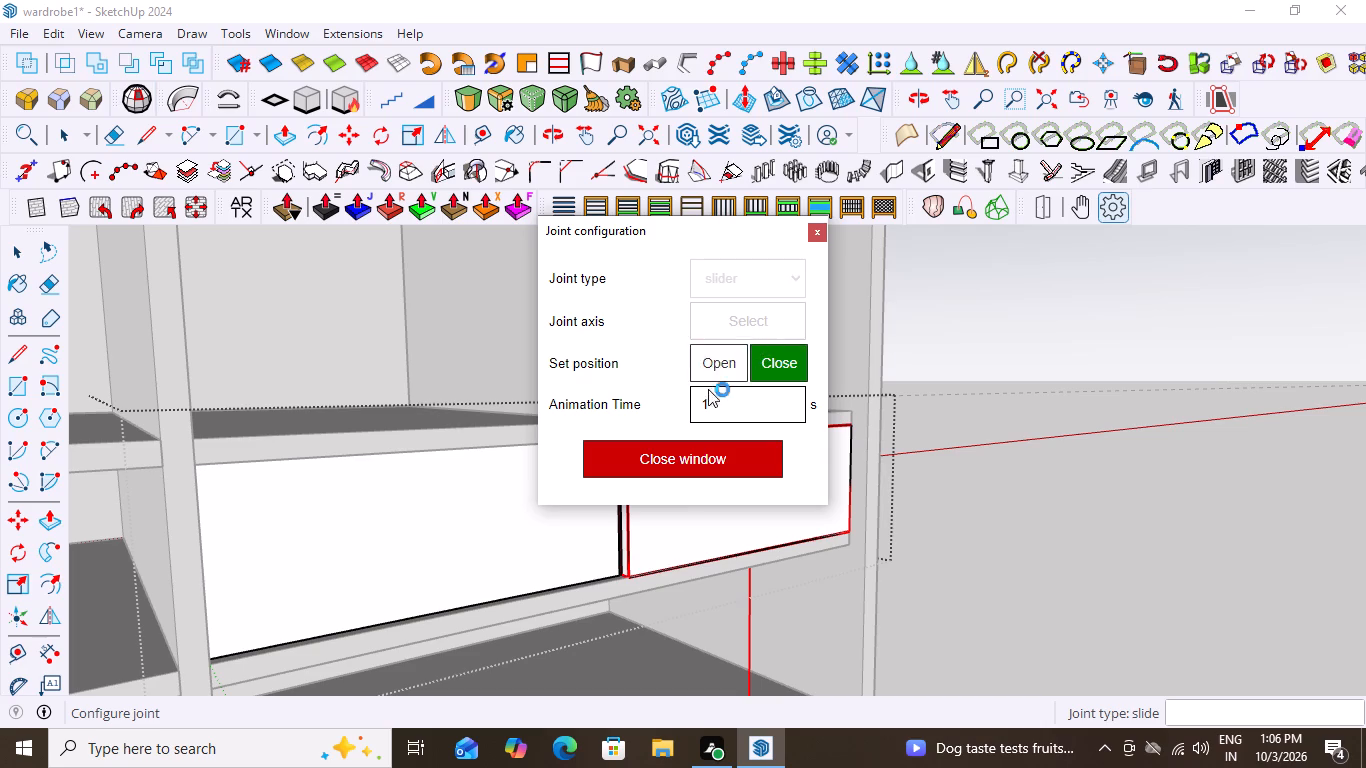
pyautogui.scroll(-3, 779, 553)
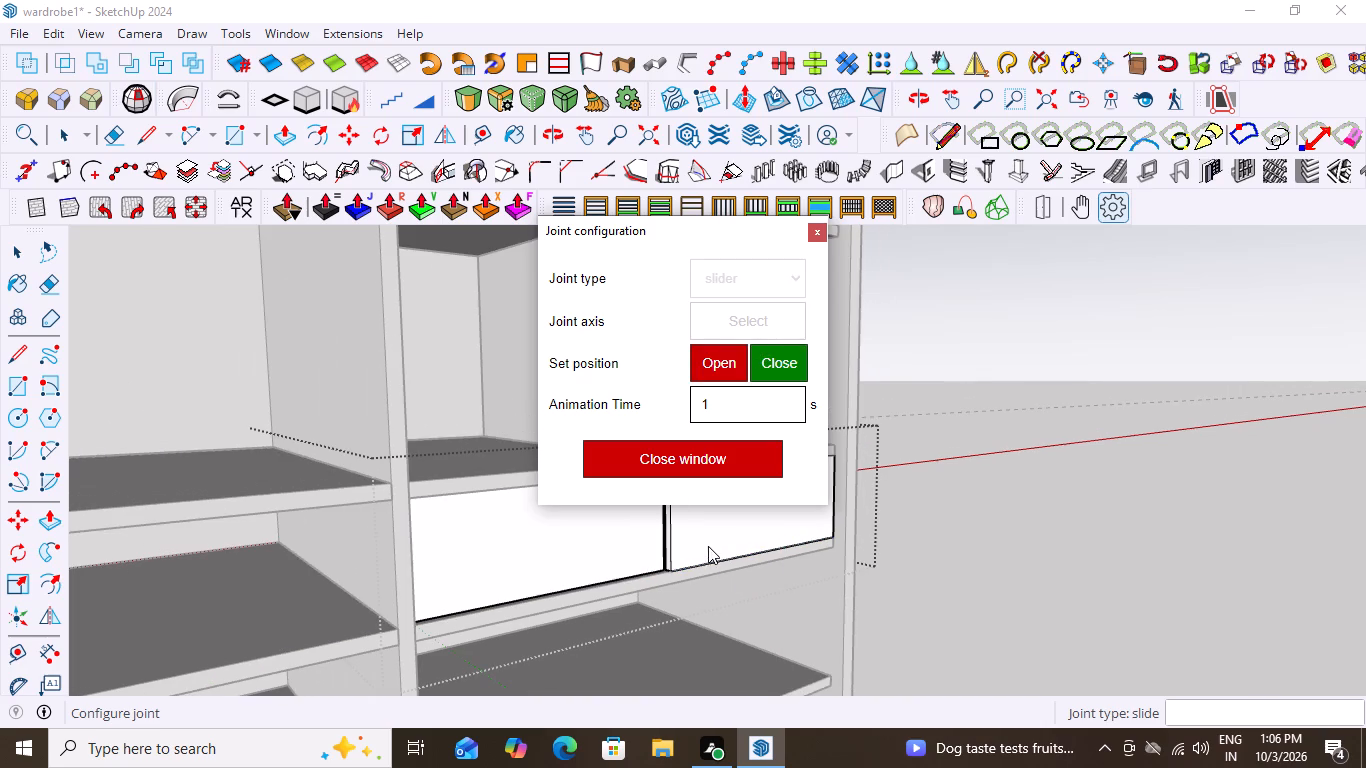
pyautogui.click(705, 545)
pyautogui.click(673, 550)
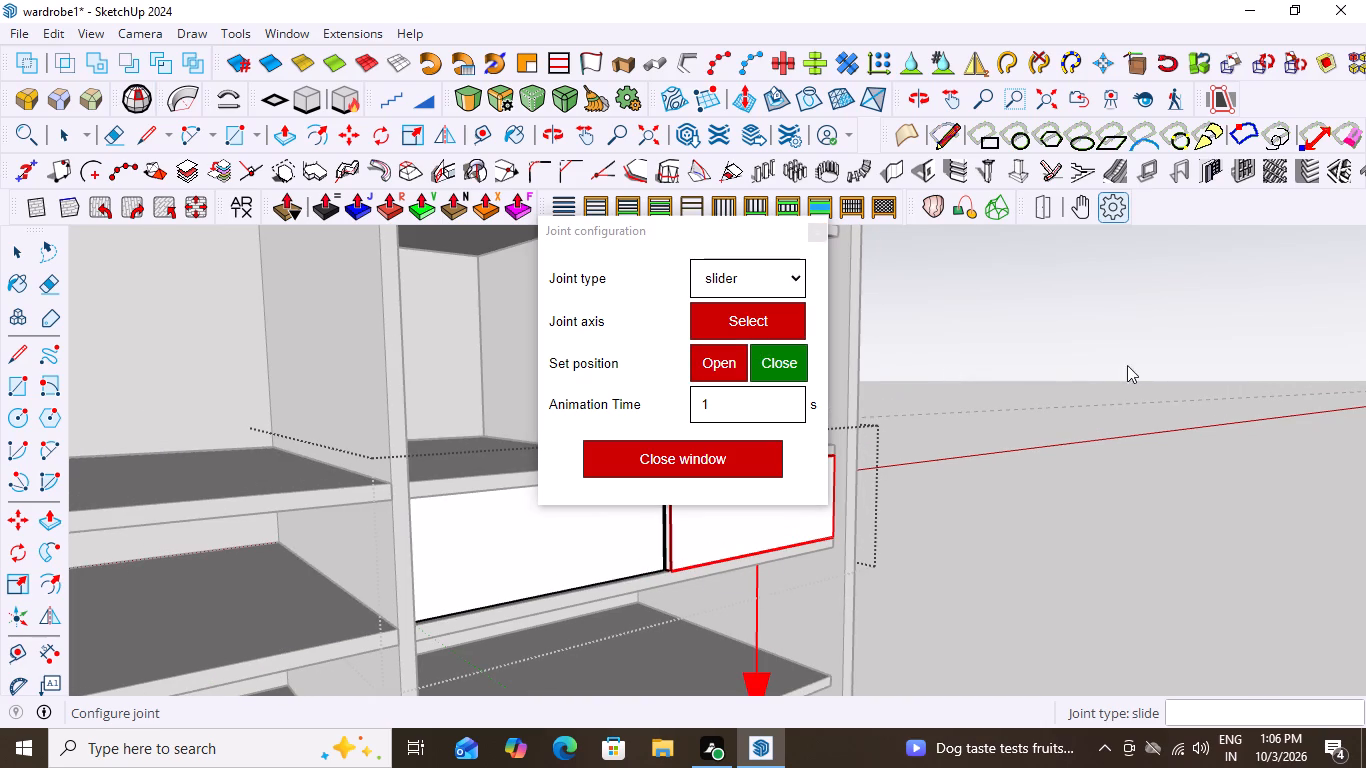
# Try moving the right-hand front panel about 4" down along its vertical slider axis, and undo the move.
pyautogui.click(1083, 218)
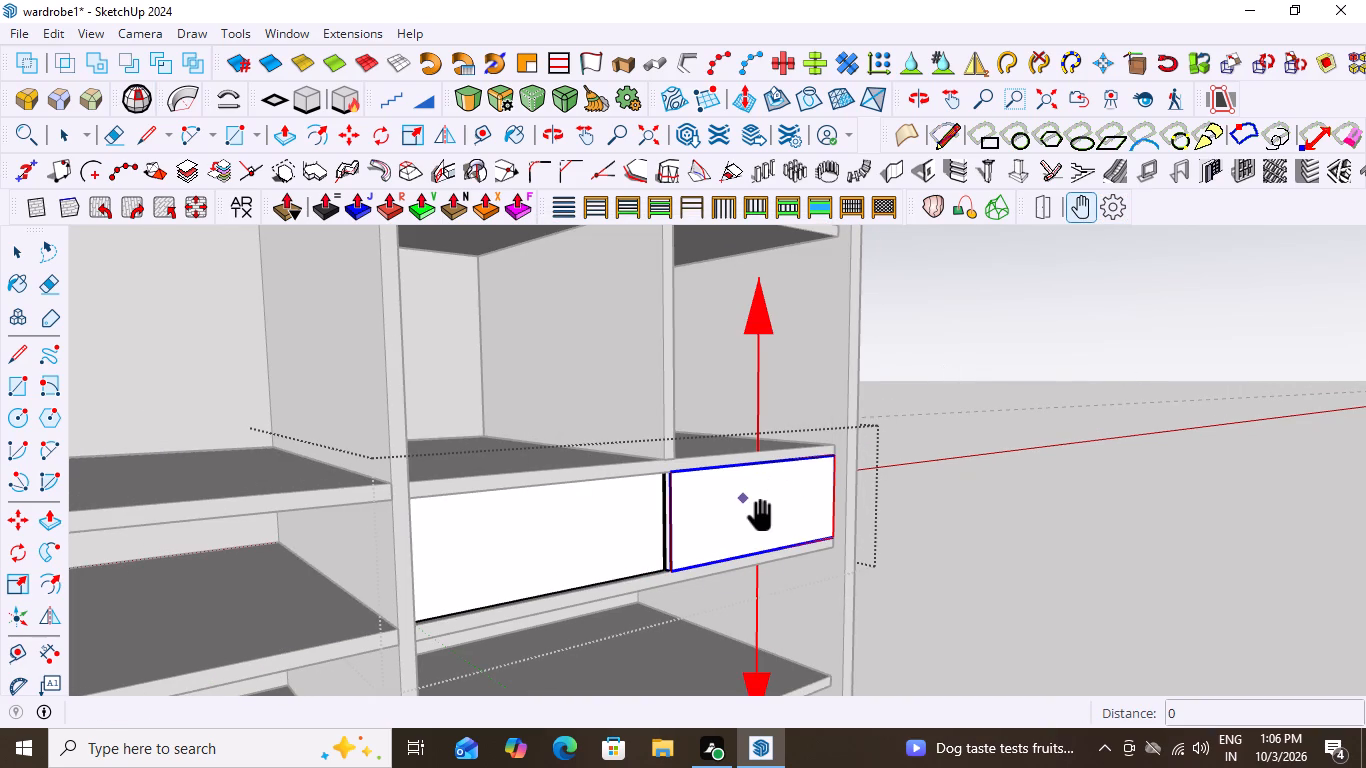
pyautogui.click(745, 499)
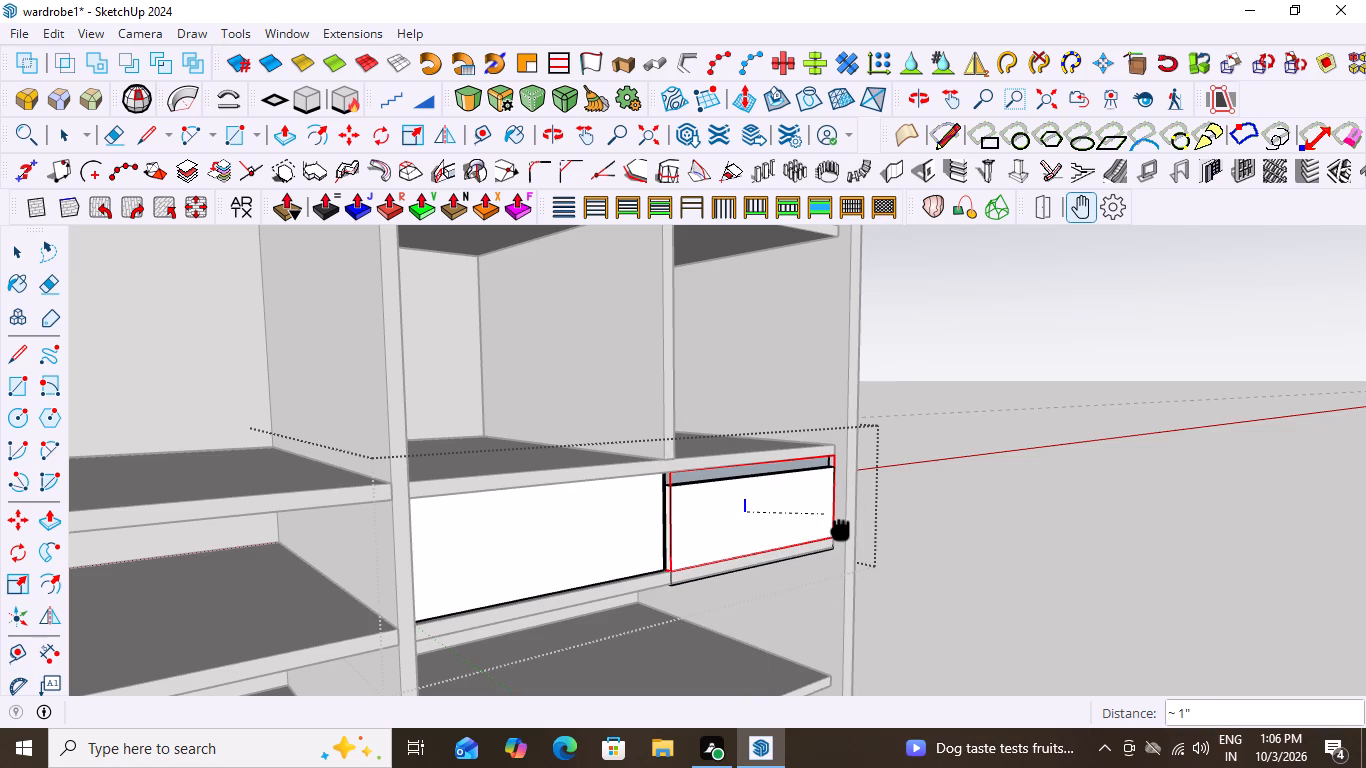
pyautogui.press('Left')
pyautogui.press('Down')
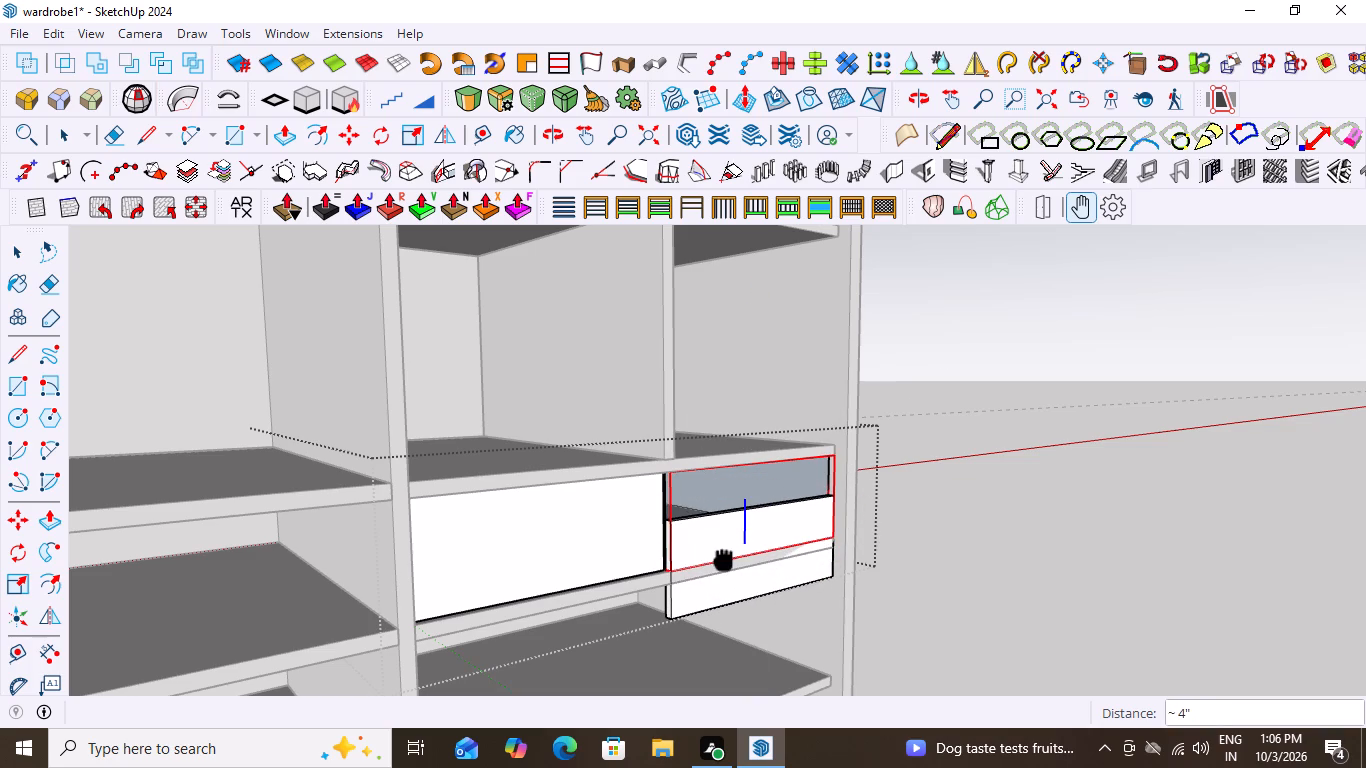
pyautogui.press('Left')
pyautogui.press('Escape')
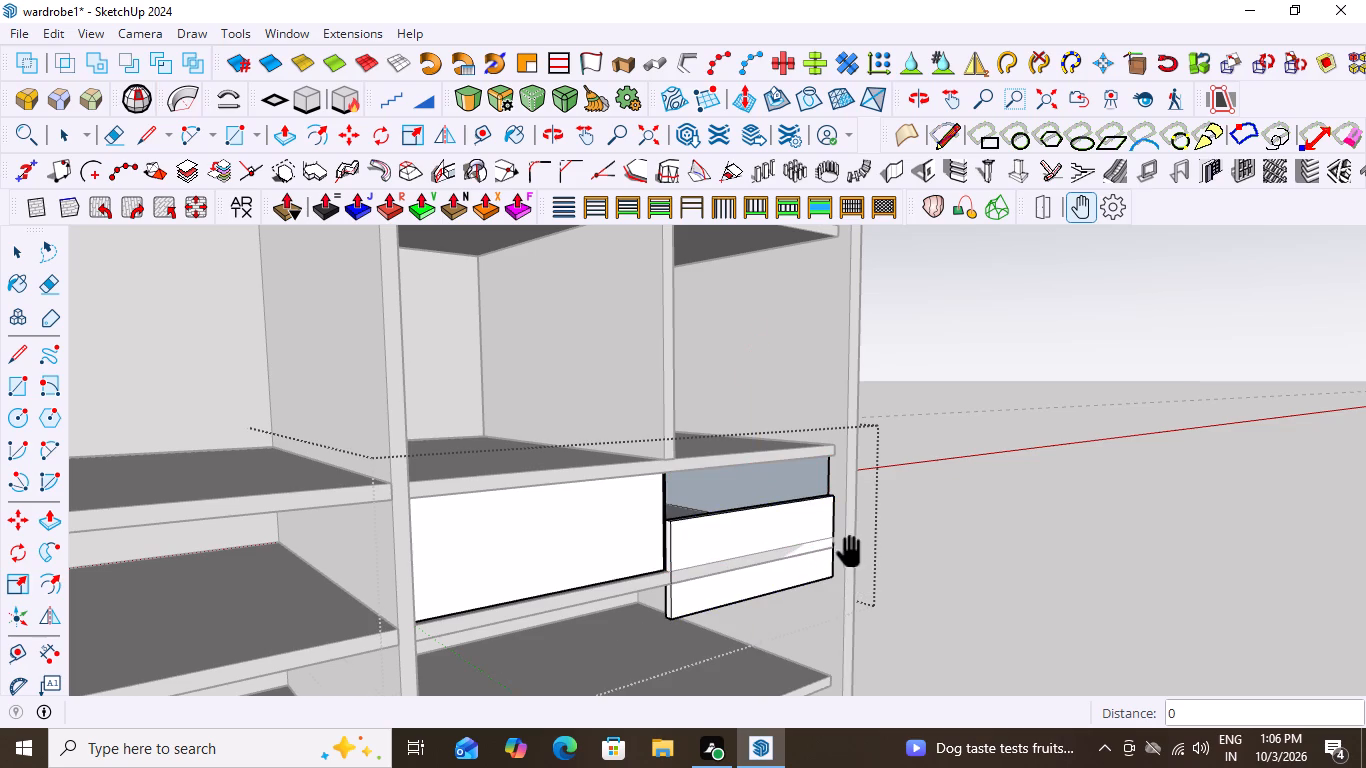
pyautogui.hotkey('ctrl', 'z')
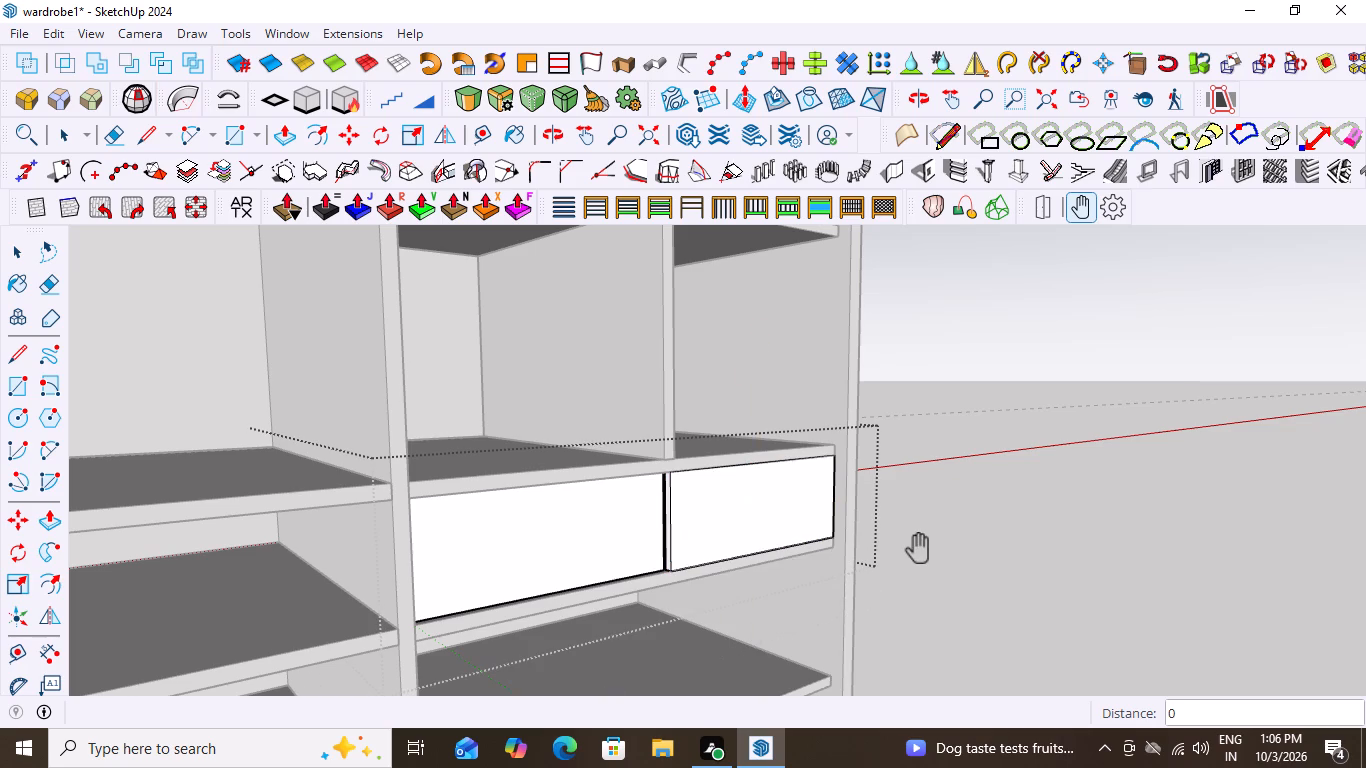
# Change the right-hand front panel's slider joint axis to its lower horizontal front edge.
pyautogui.press('space')
pyautogui.click(807, 528)
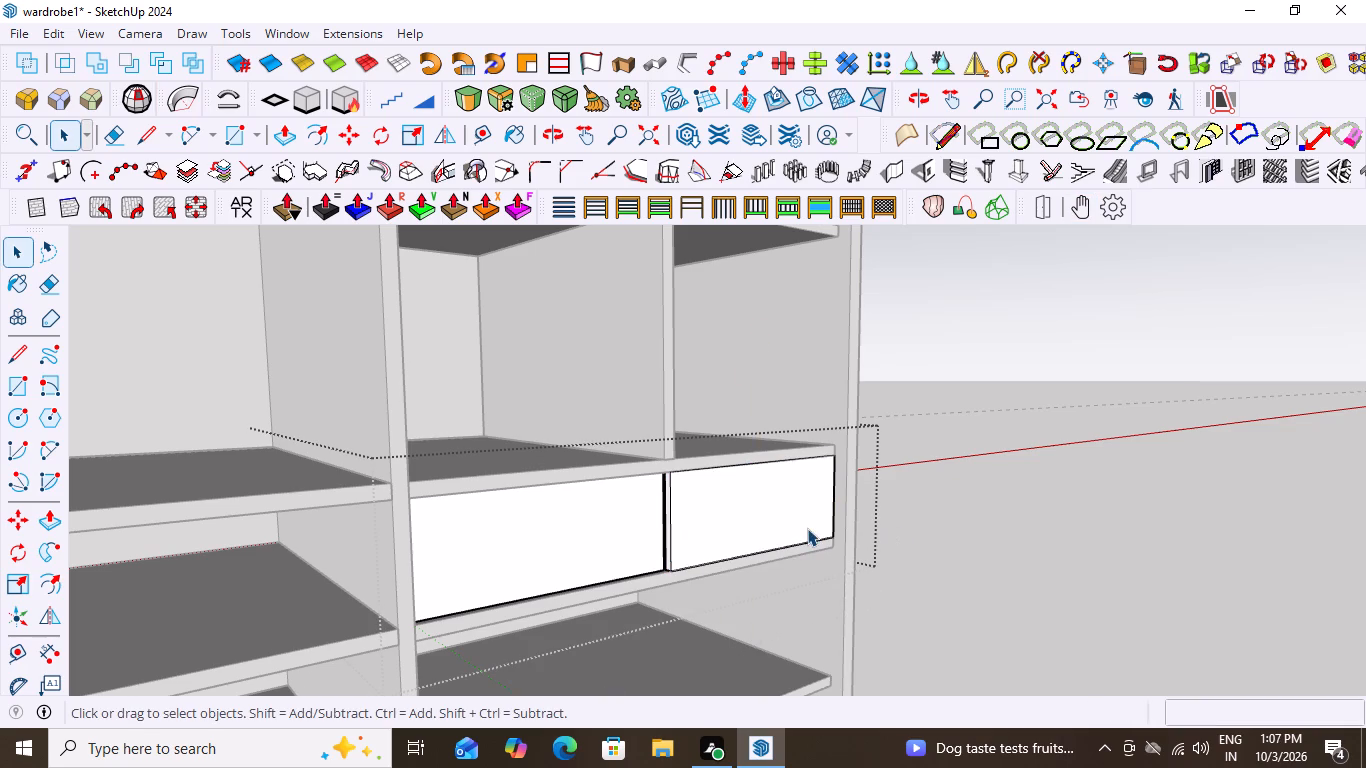
pyautogui.click(1116, 208)
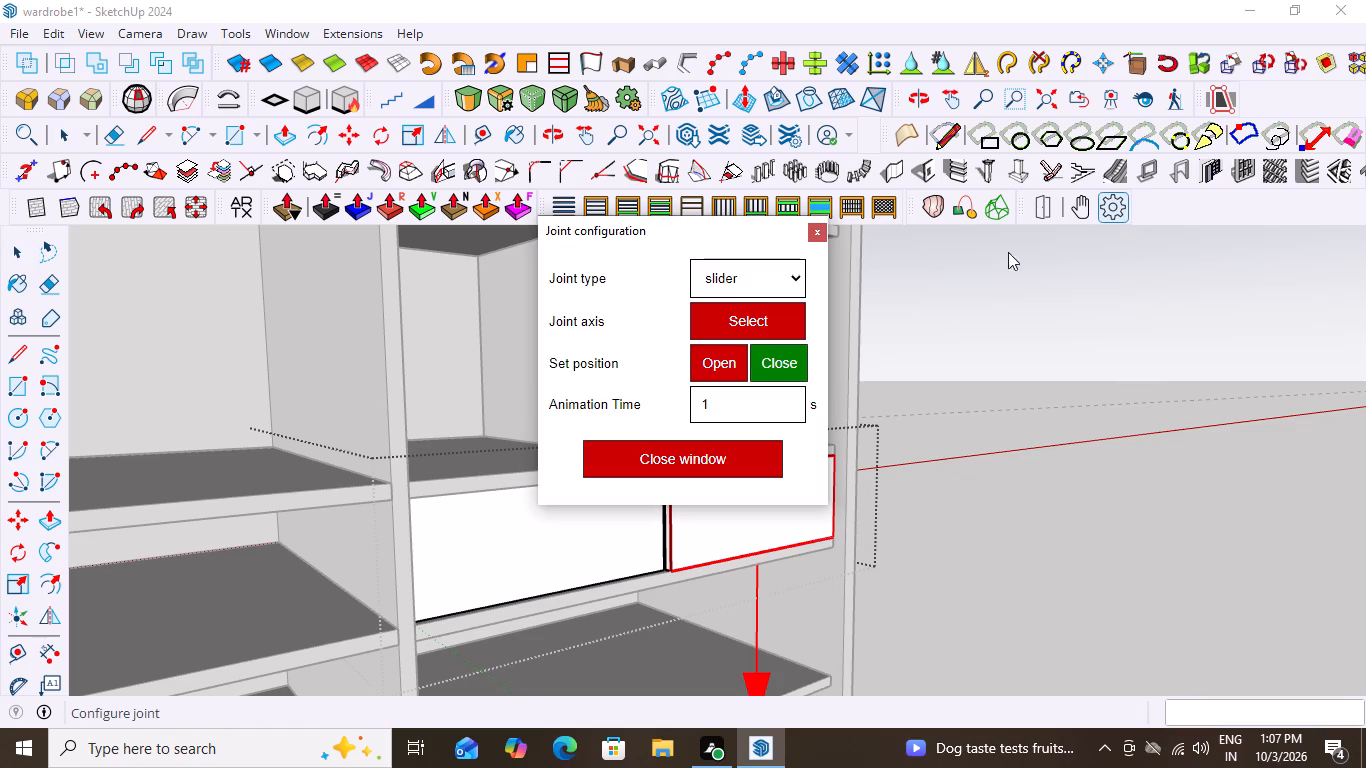
pyautogui.click(764, 315)
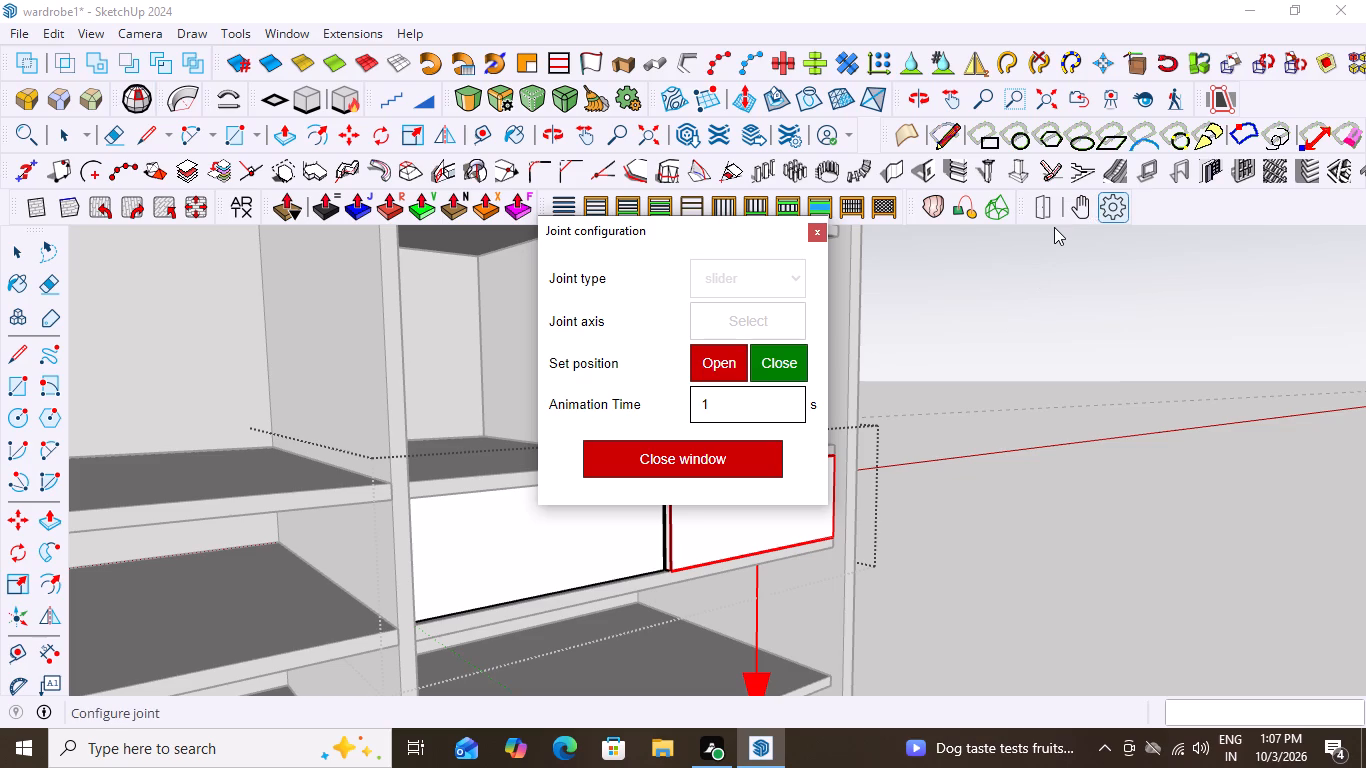
pyautogui.scroll(4, 694, 577)
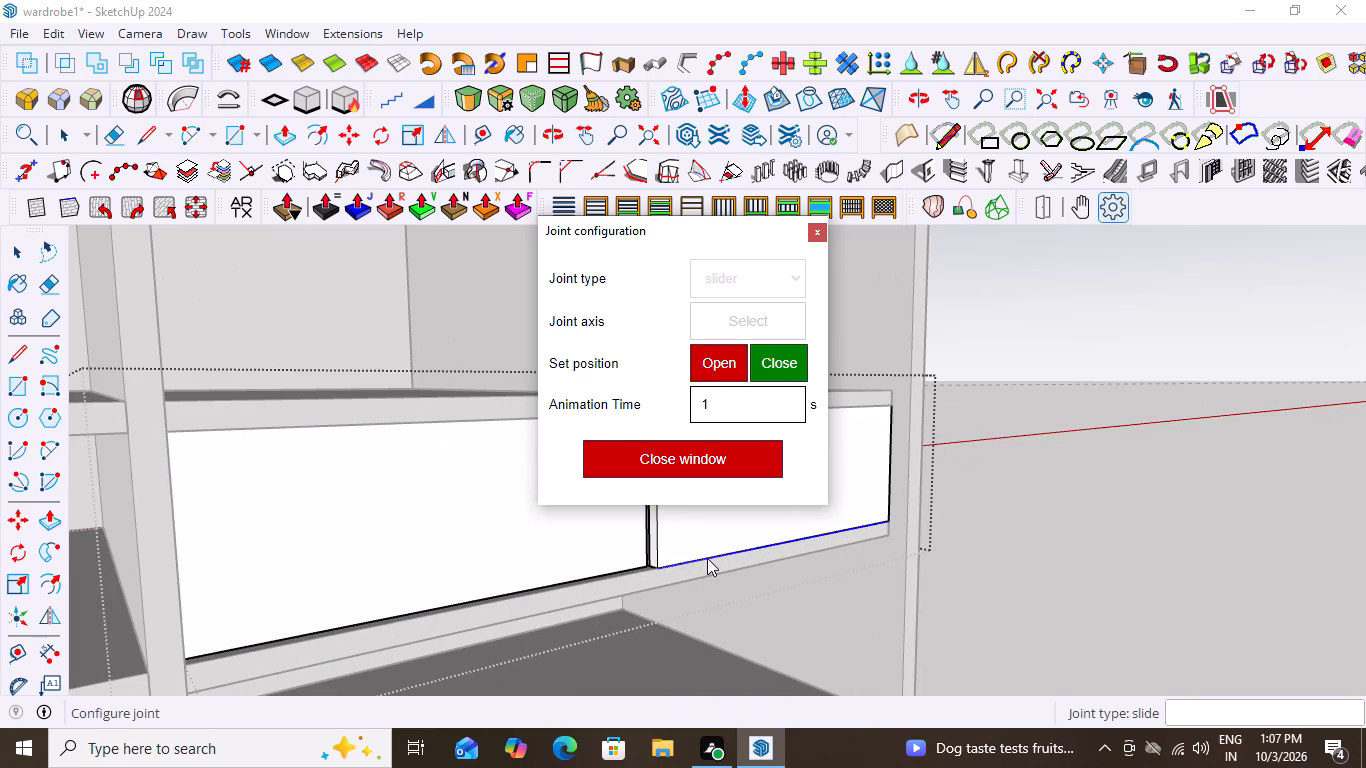
pyautogui.click(707, 558)
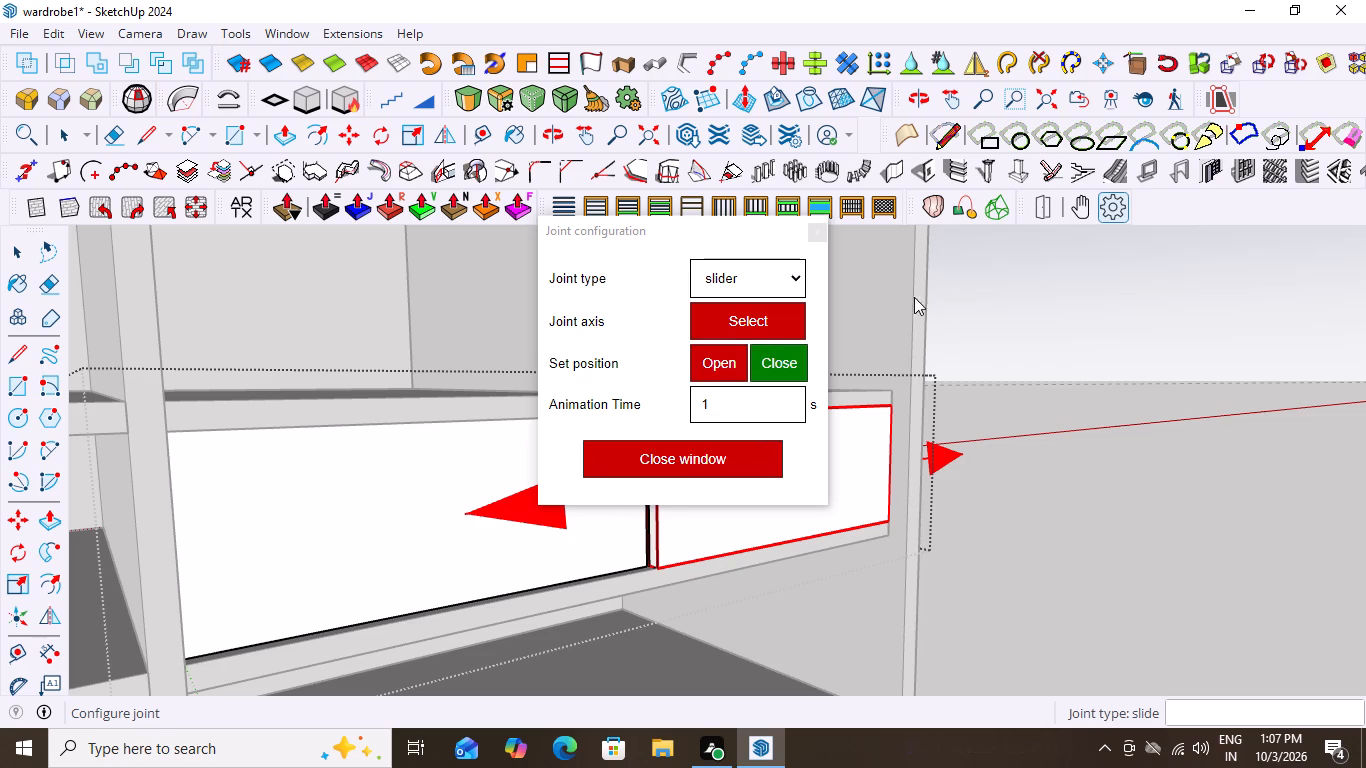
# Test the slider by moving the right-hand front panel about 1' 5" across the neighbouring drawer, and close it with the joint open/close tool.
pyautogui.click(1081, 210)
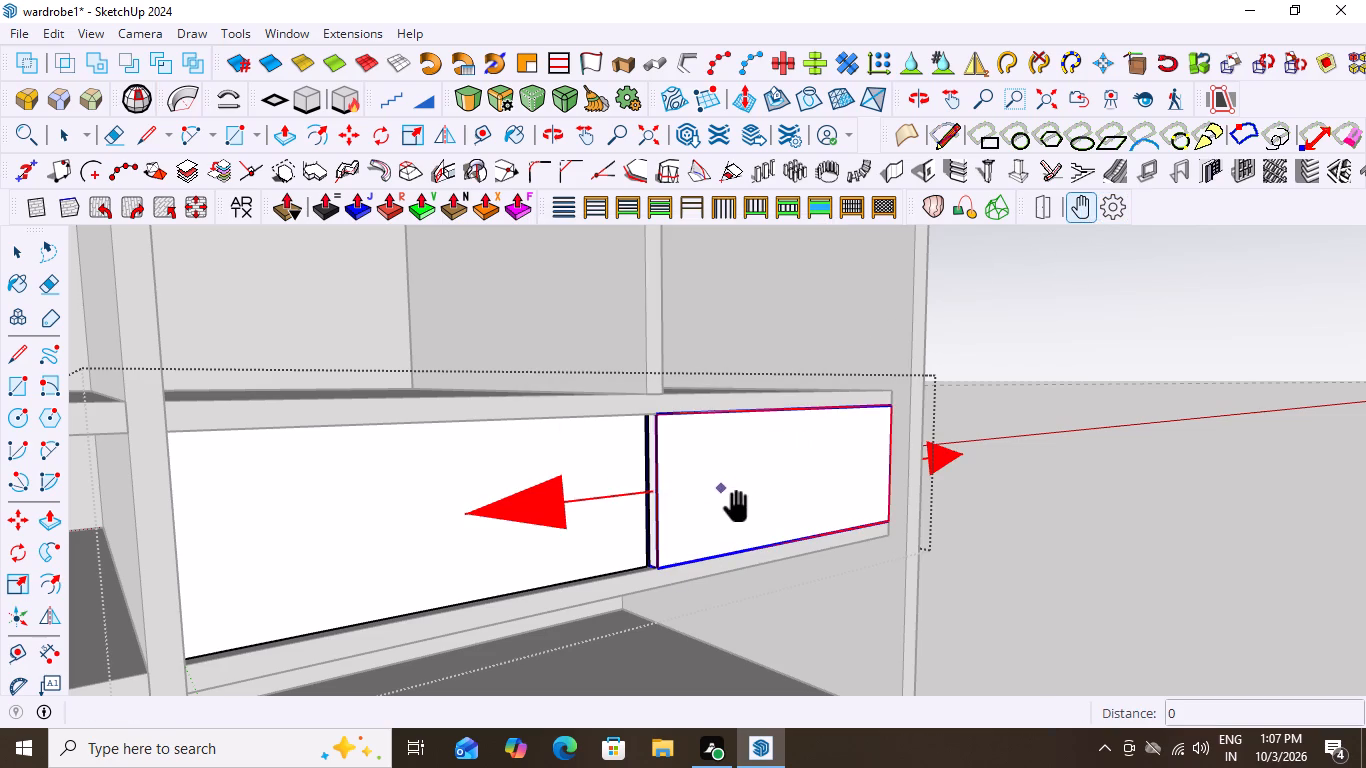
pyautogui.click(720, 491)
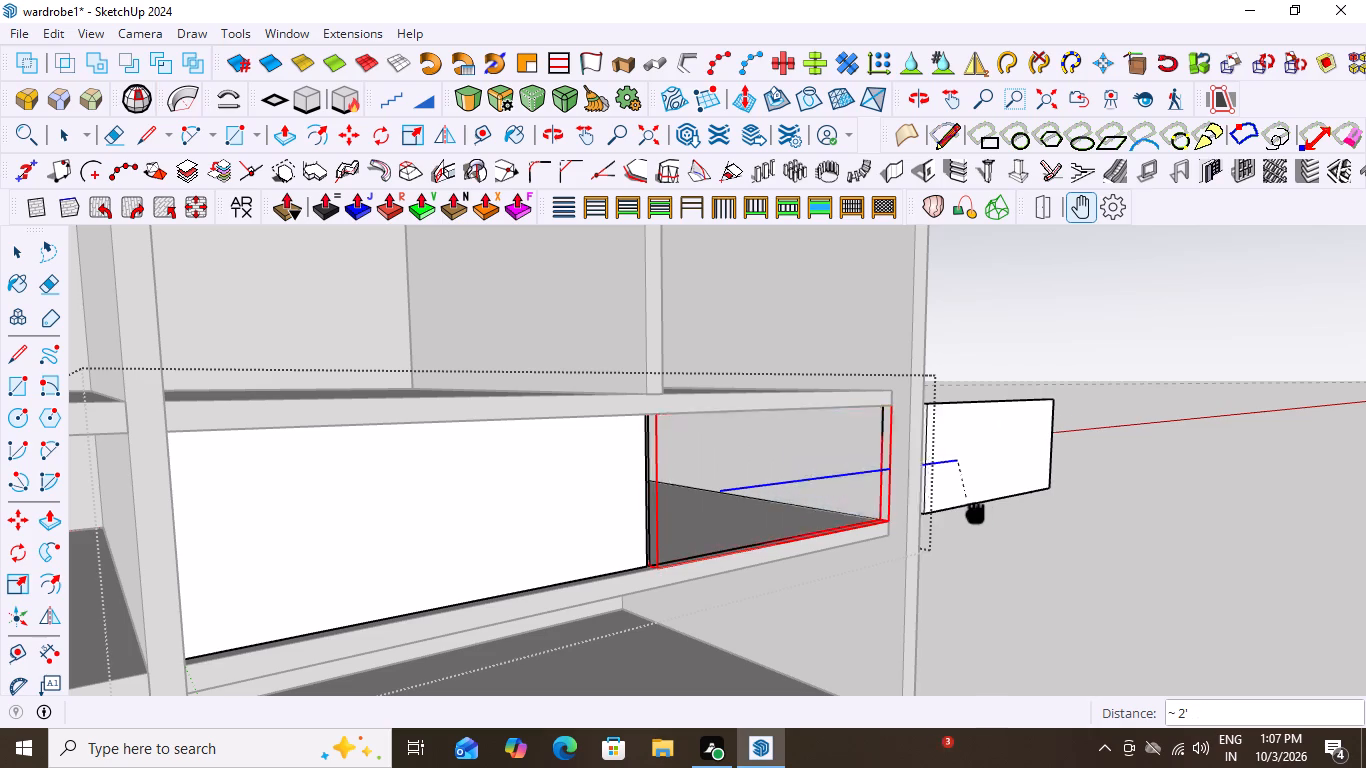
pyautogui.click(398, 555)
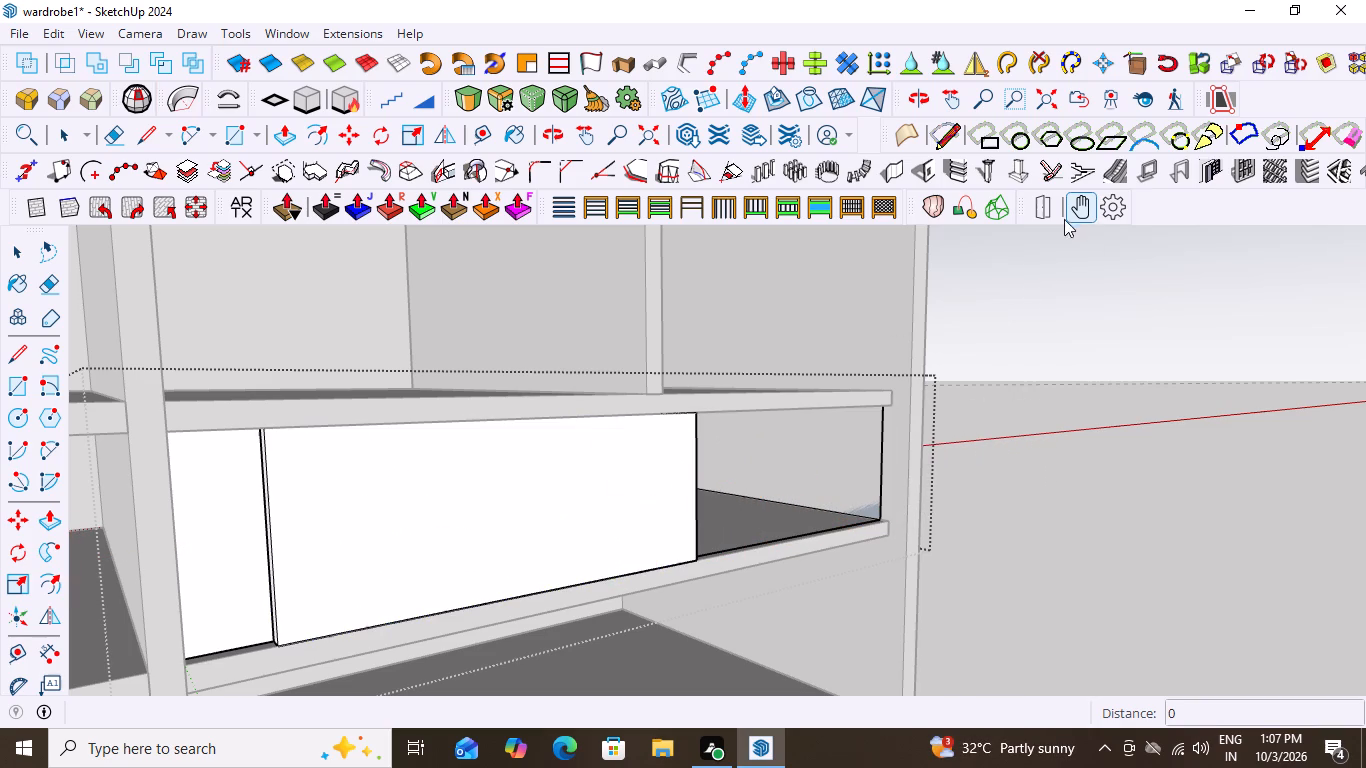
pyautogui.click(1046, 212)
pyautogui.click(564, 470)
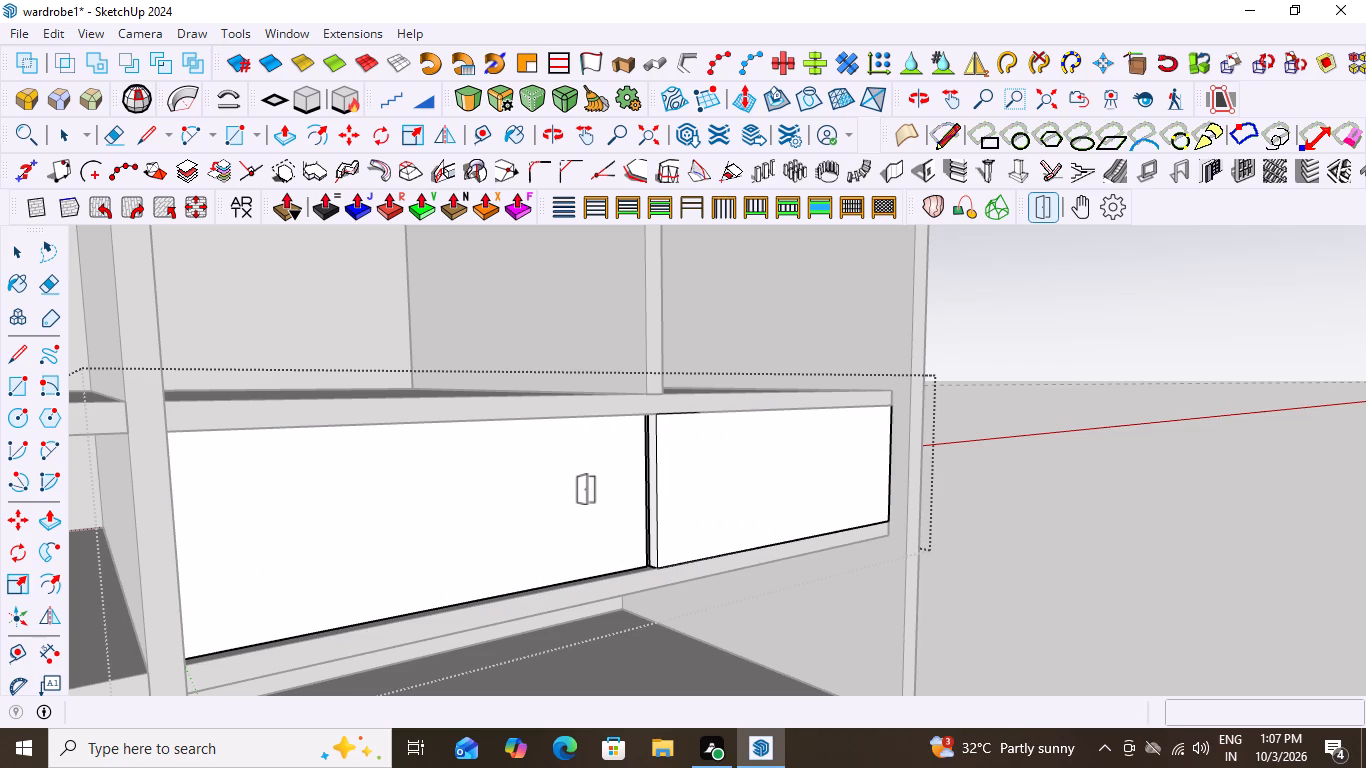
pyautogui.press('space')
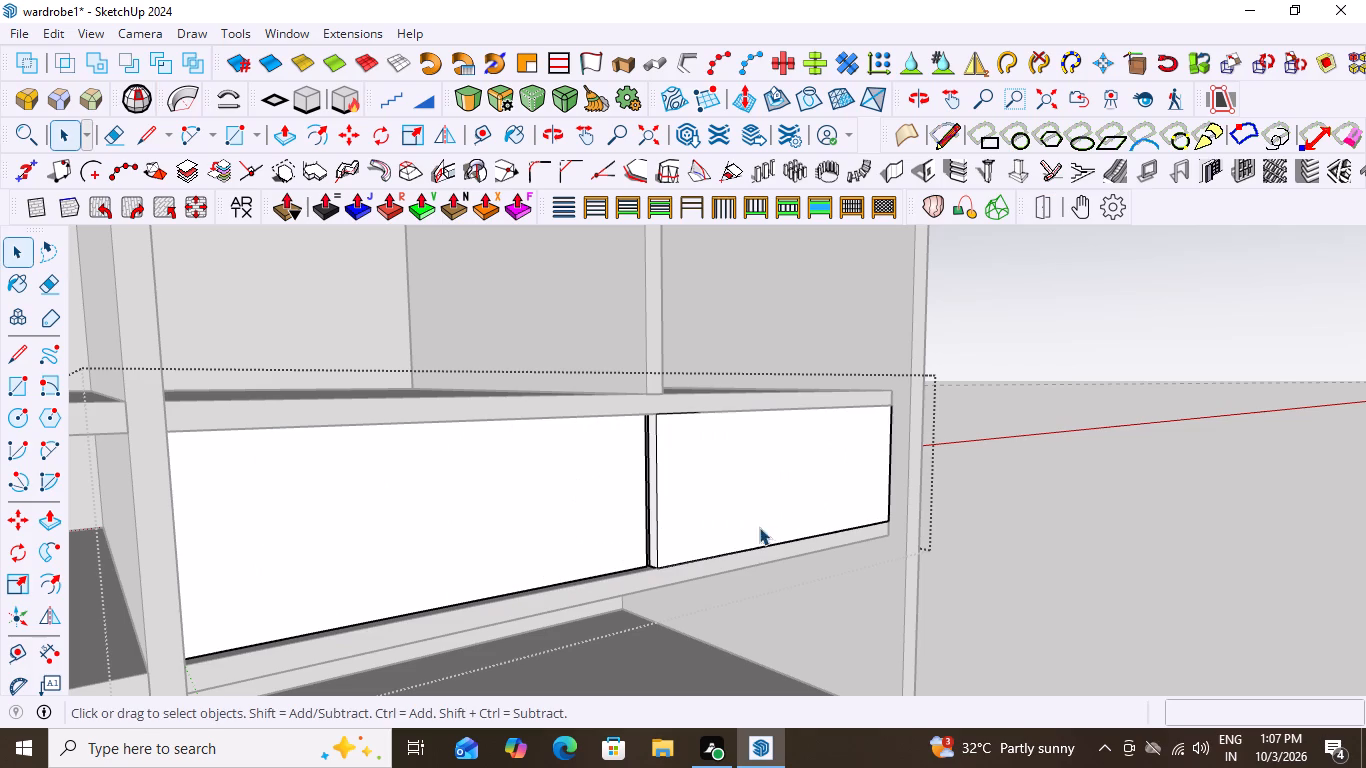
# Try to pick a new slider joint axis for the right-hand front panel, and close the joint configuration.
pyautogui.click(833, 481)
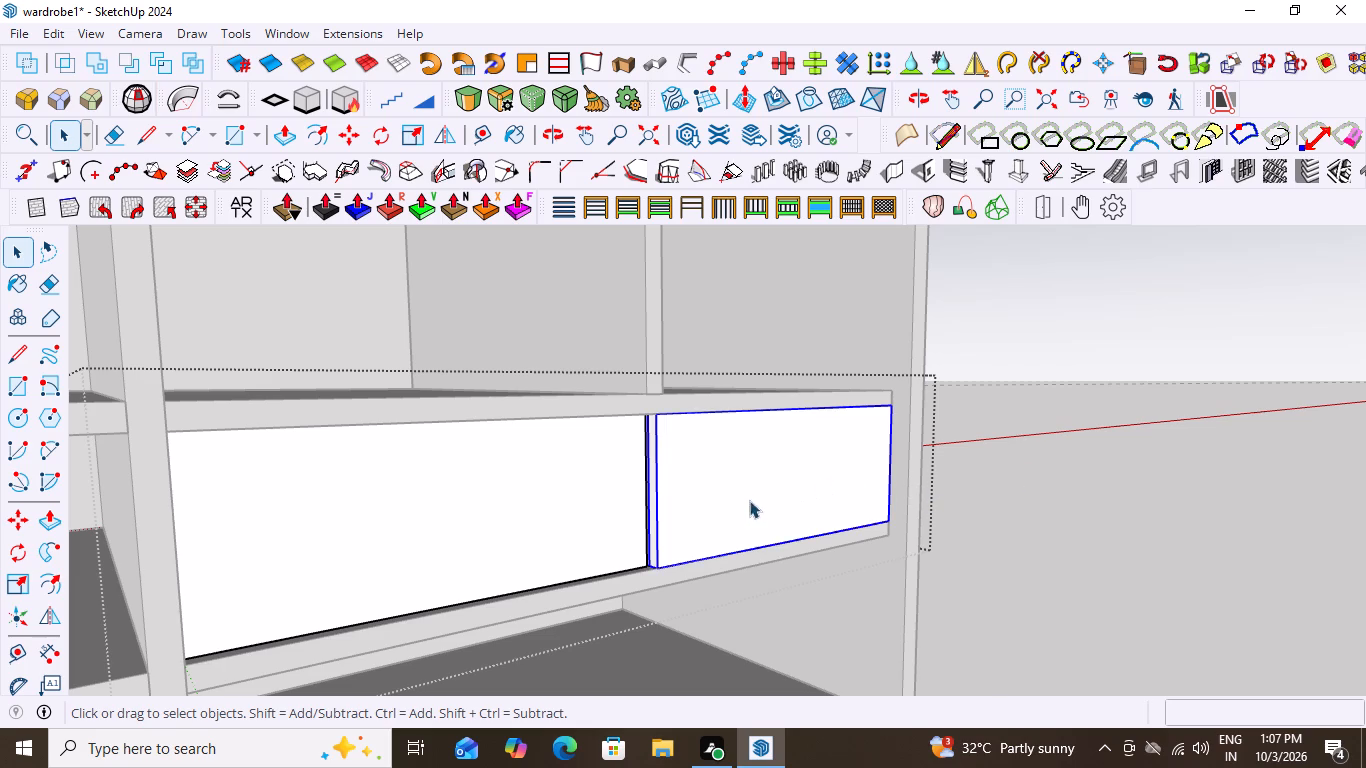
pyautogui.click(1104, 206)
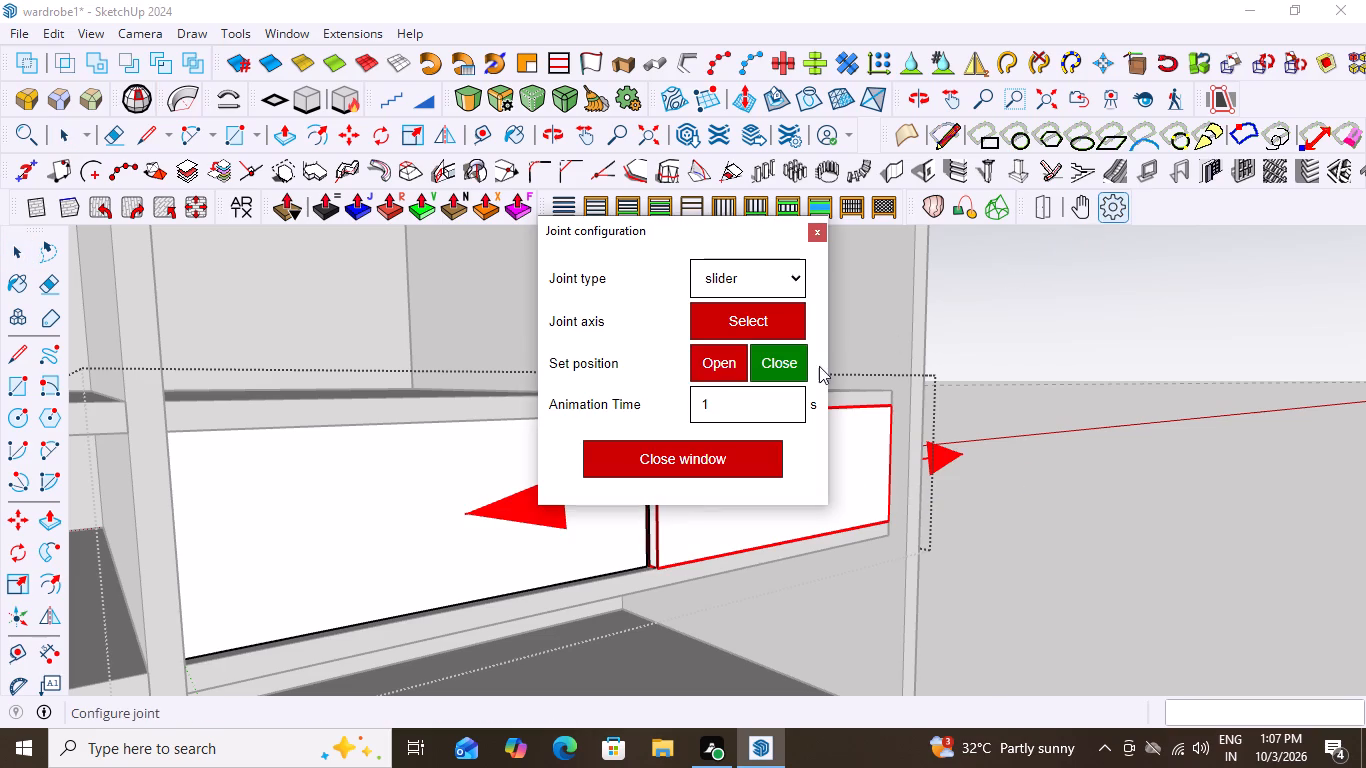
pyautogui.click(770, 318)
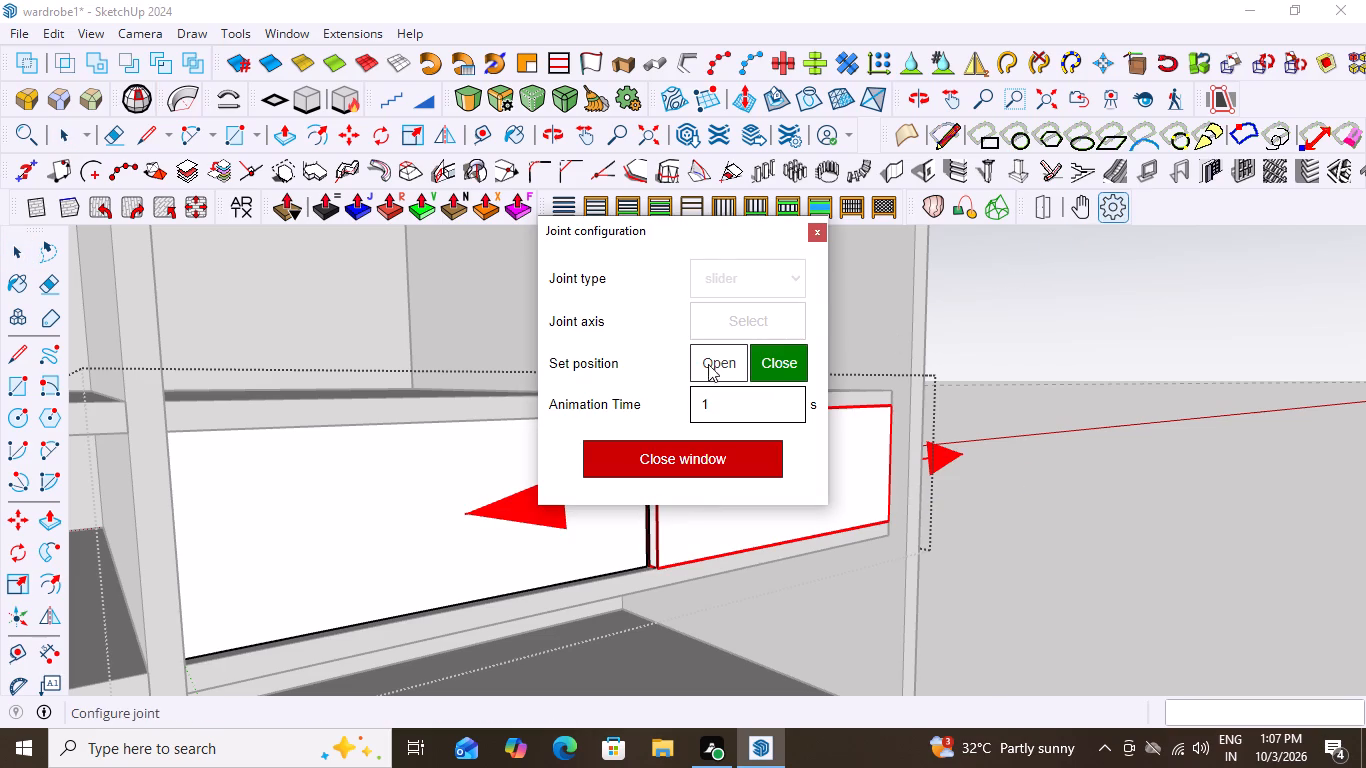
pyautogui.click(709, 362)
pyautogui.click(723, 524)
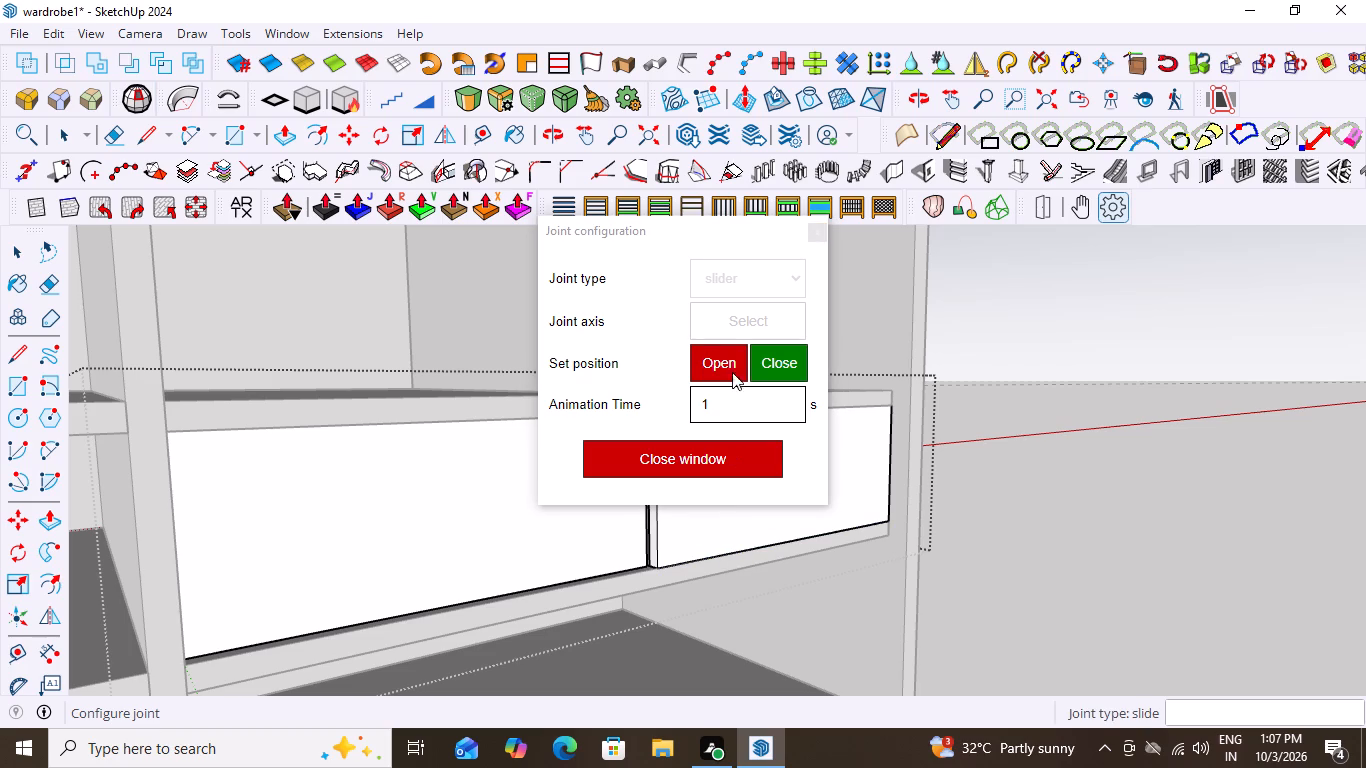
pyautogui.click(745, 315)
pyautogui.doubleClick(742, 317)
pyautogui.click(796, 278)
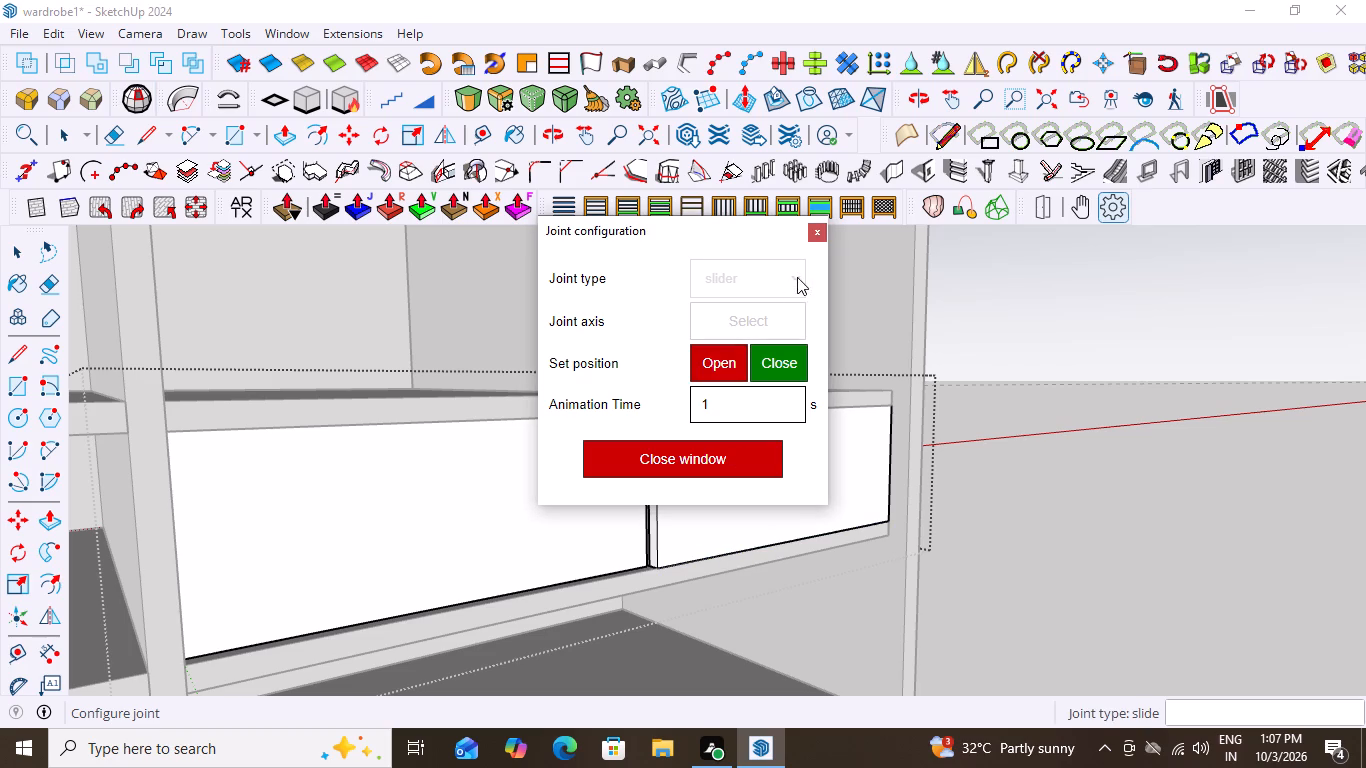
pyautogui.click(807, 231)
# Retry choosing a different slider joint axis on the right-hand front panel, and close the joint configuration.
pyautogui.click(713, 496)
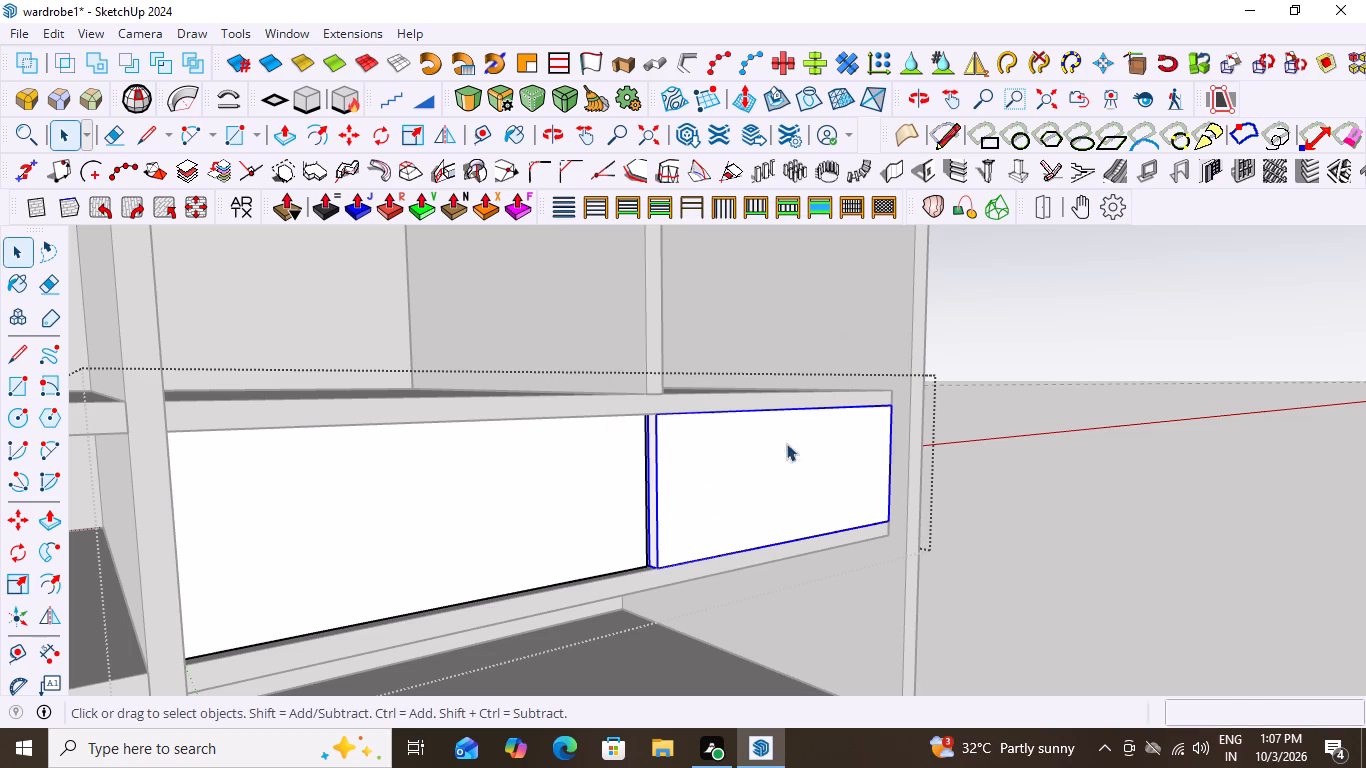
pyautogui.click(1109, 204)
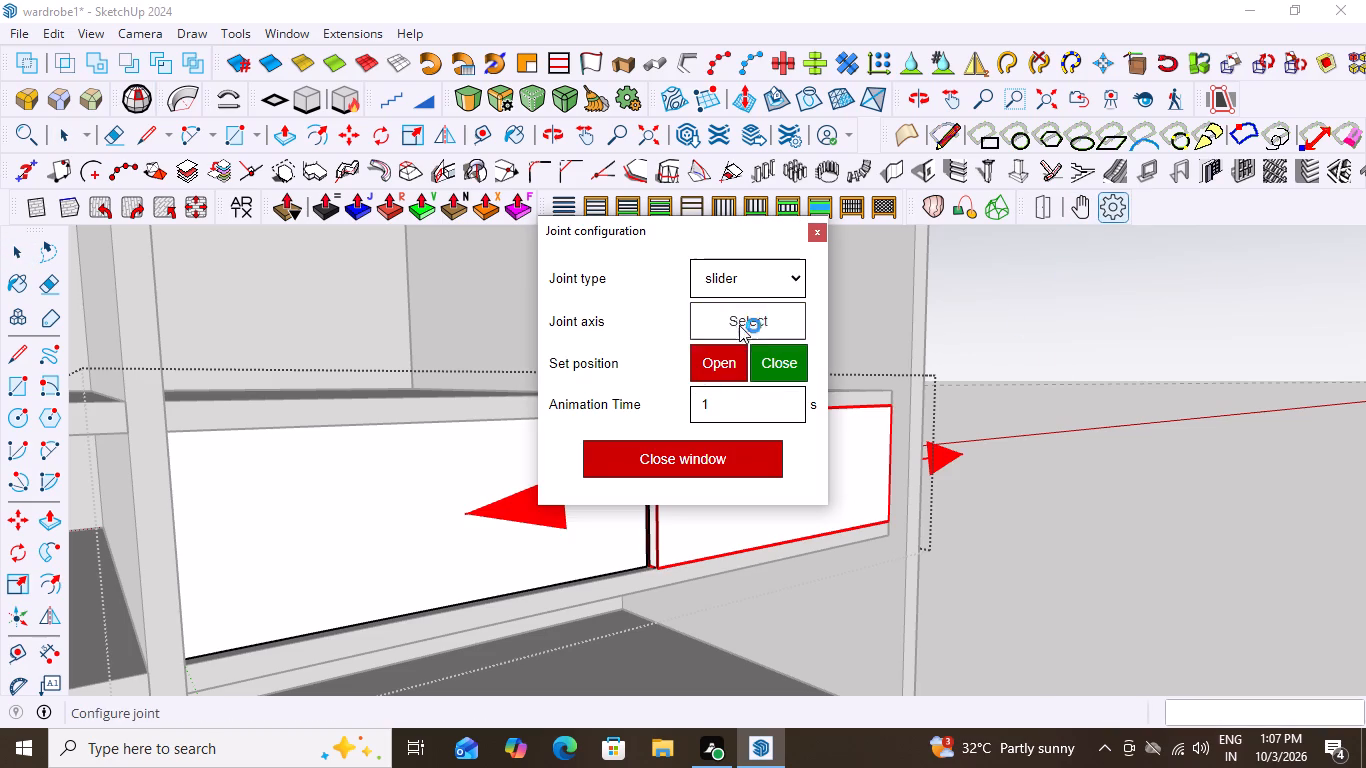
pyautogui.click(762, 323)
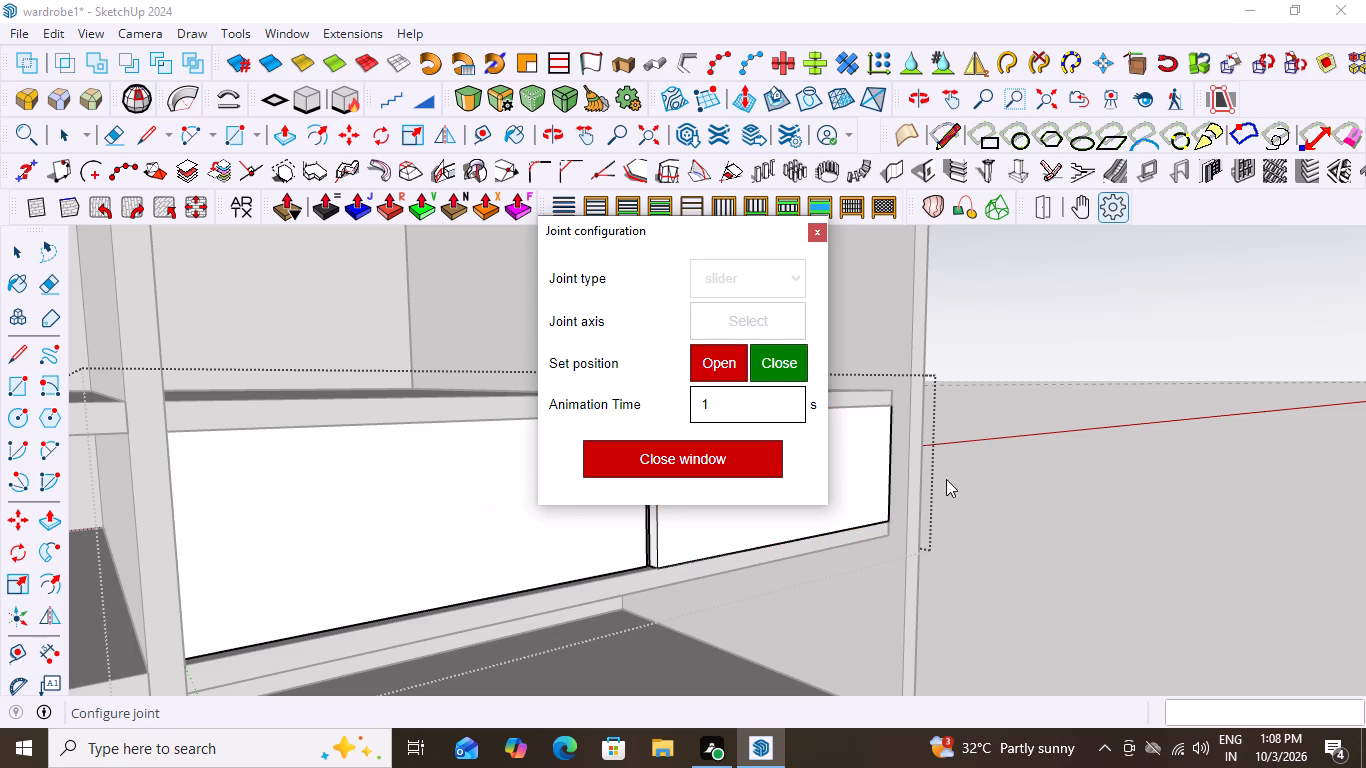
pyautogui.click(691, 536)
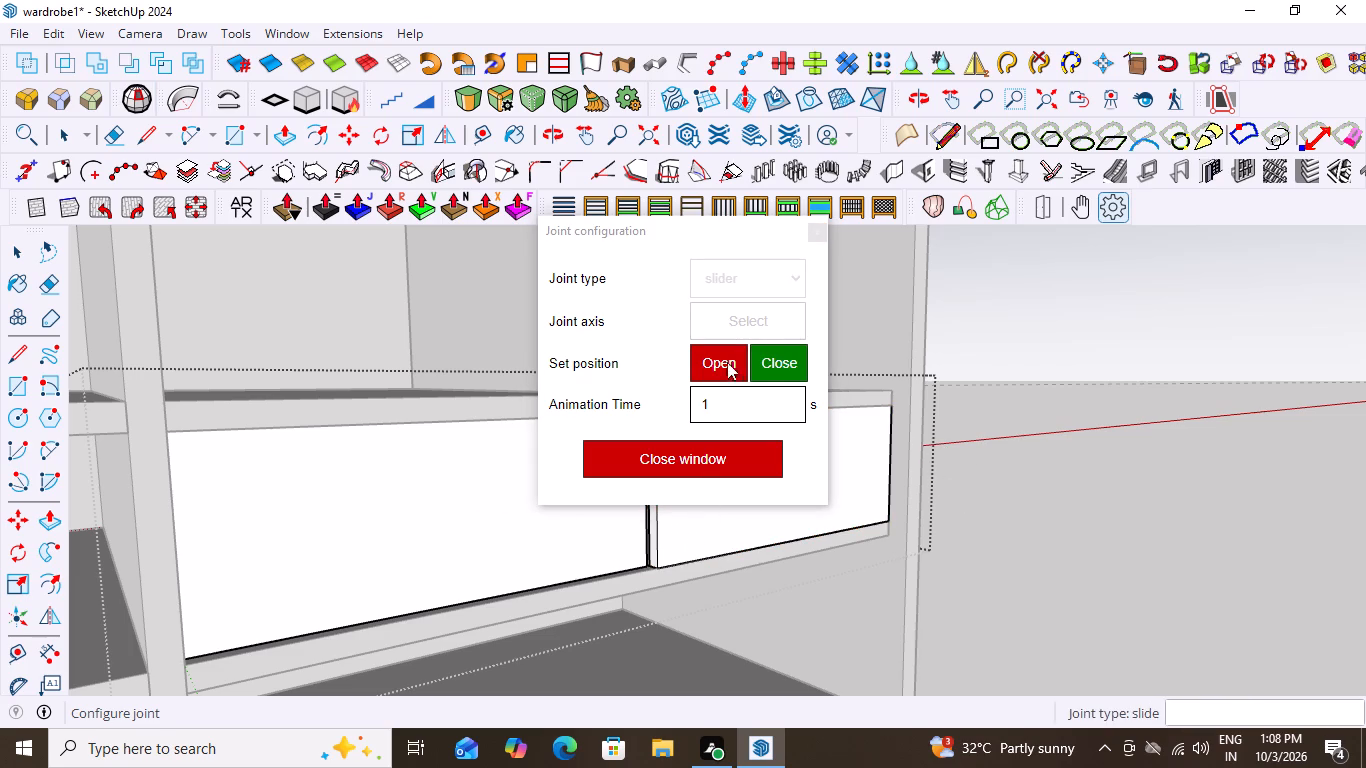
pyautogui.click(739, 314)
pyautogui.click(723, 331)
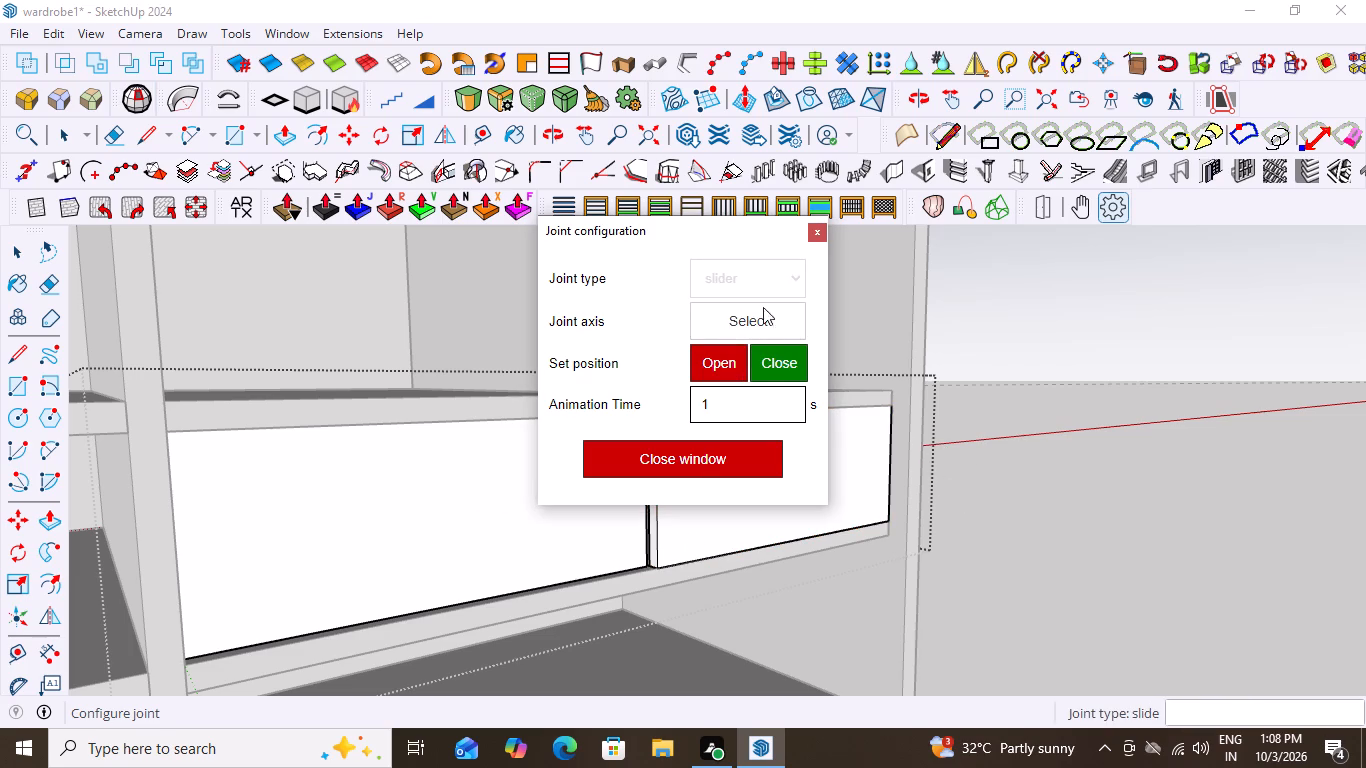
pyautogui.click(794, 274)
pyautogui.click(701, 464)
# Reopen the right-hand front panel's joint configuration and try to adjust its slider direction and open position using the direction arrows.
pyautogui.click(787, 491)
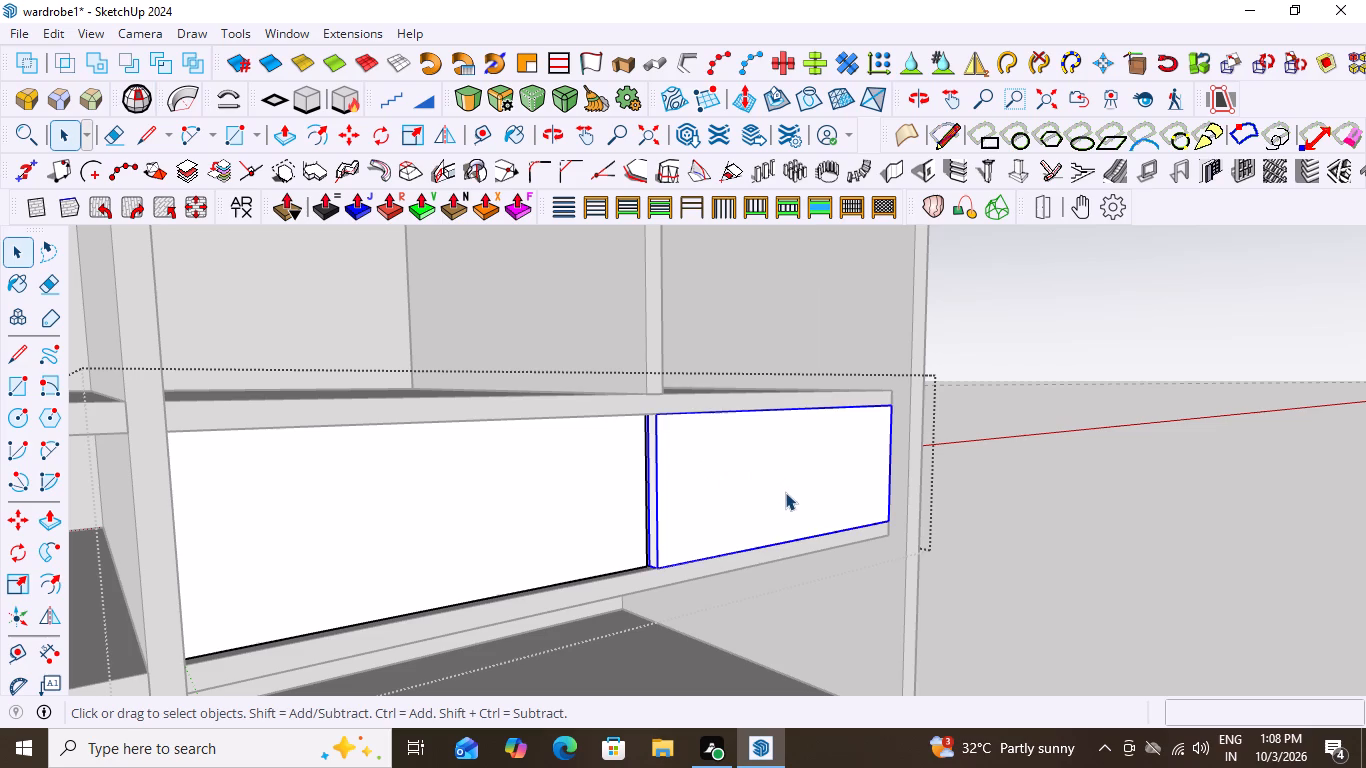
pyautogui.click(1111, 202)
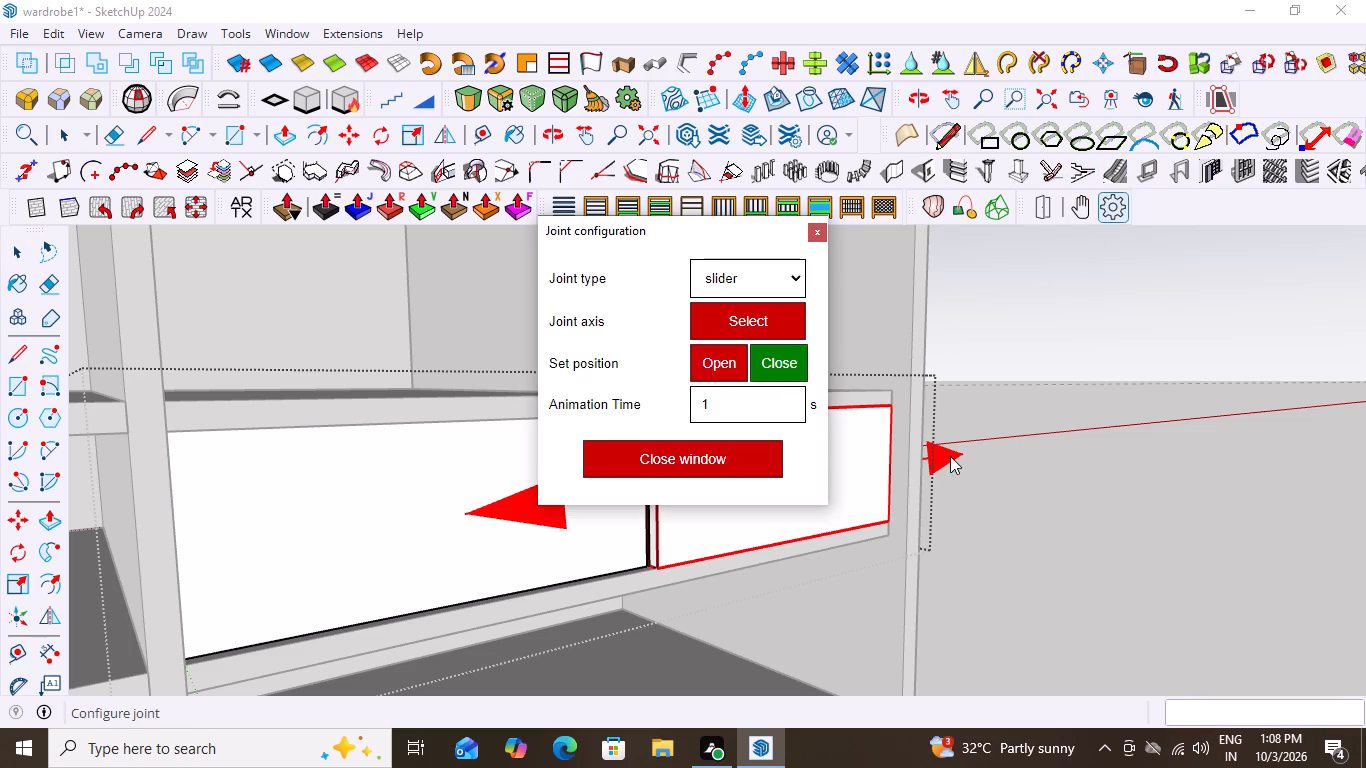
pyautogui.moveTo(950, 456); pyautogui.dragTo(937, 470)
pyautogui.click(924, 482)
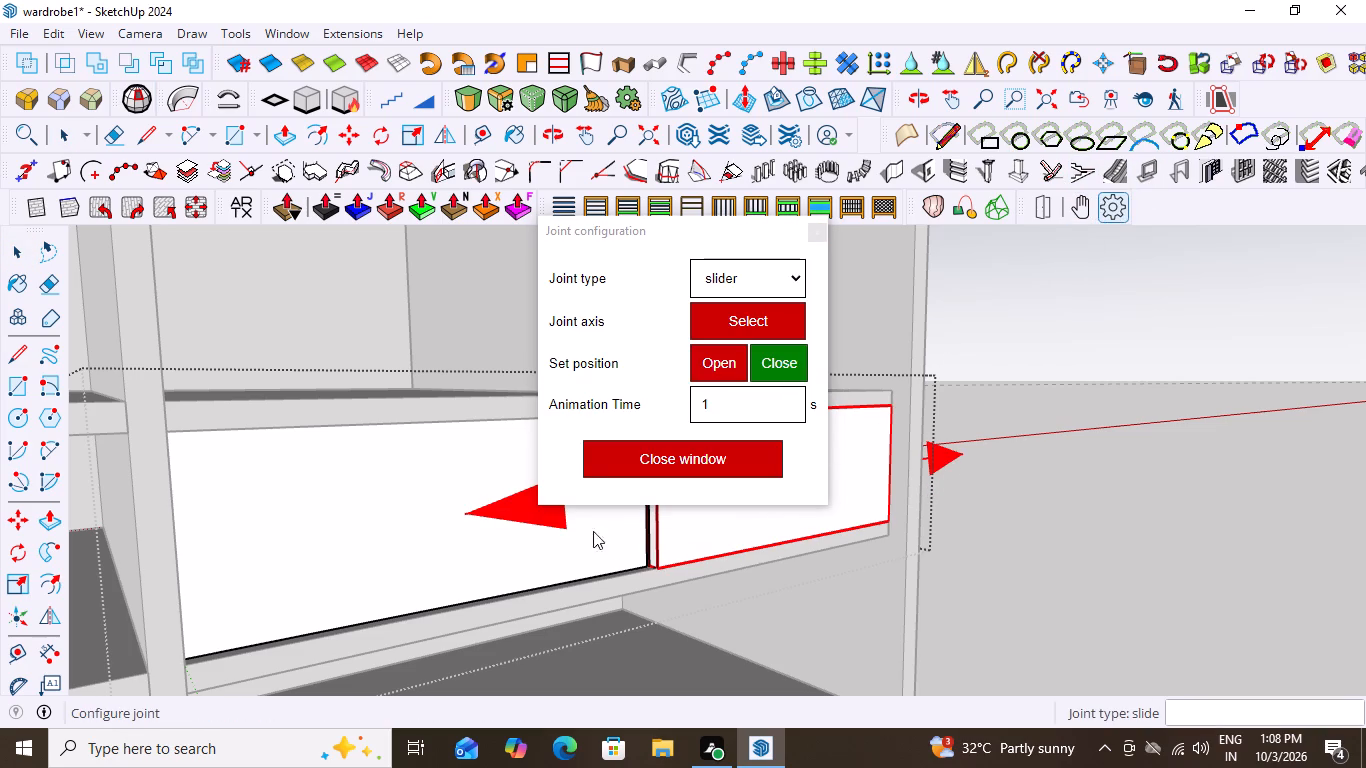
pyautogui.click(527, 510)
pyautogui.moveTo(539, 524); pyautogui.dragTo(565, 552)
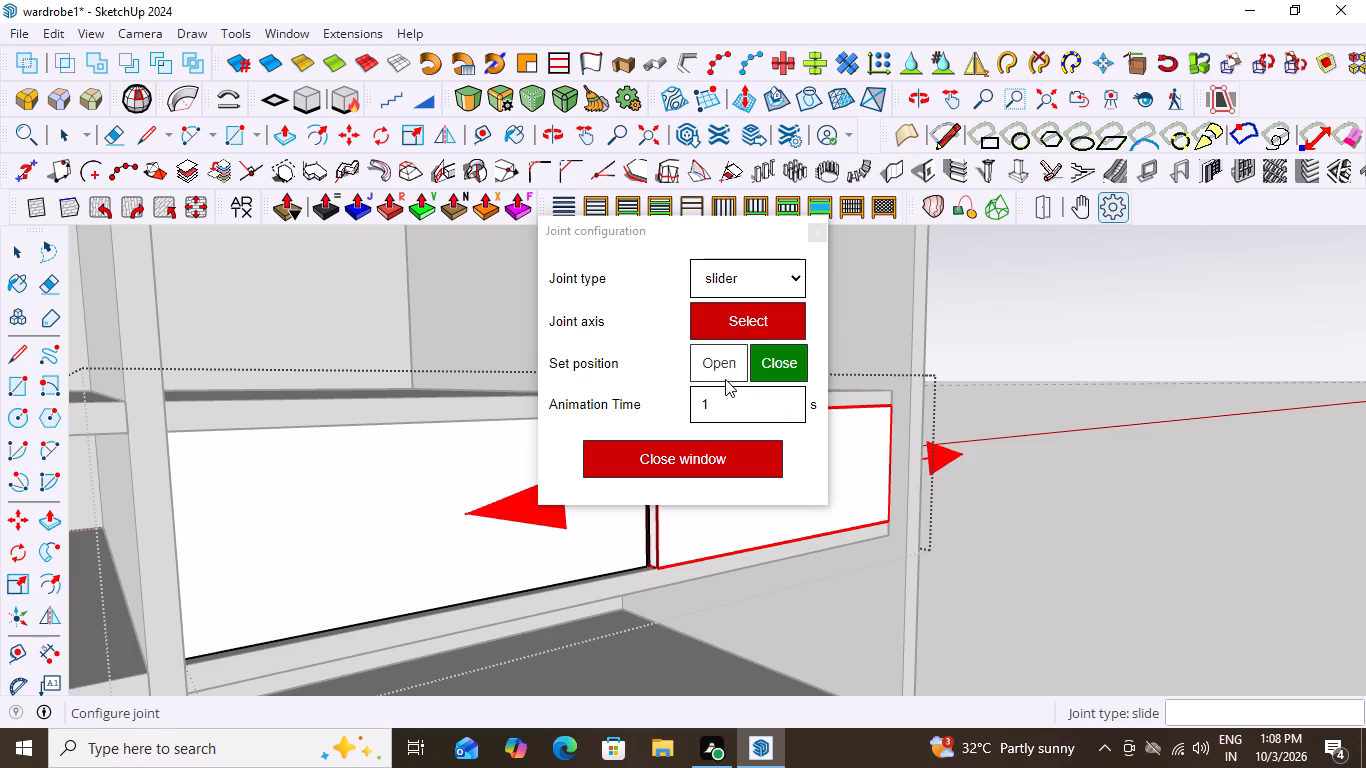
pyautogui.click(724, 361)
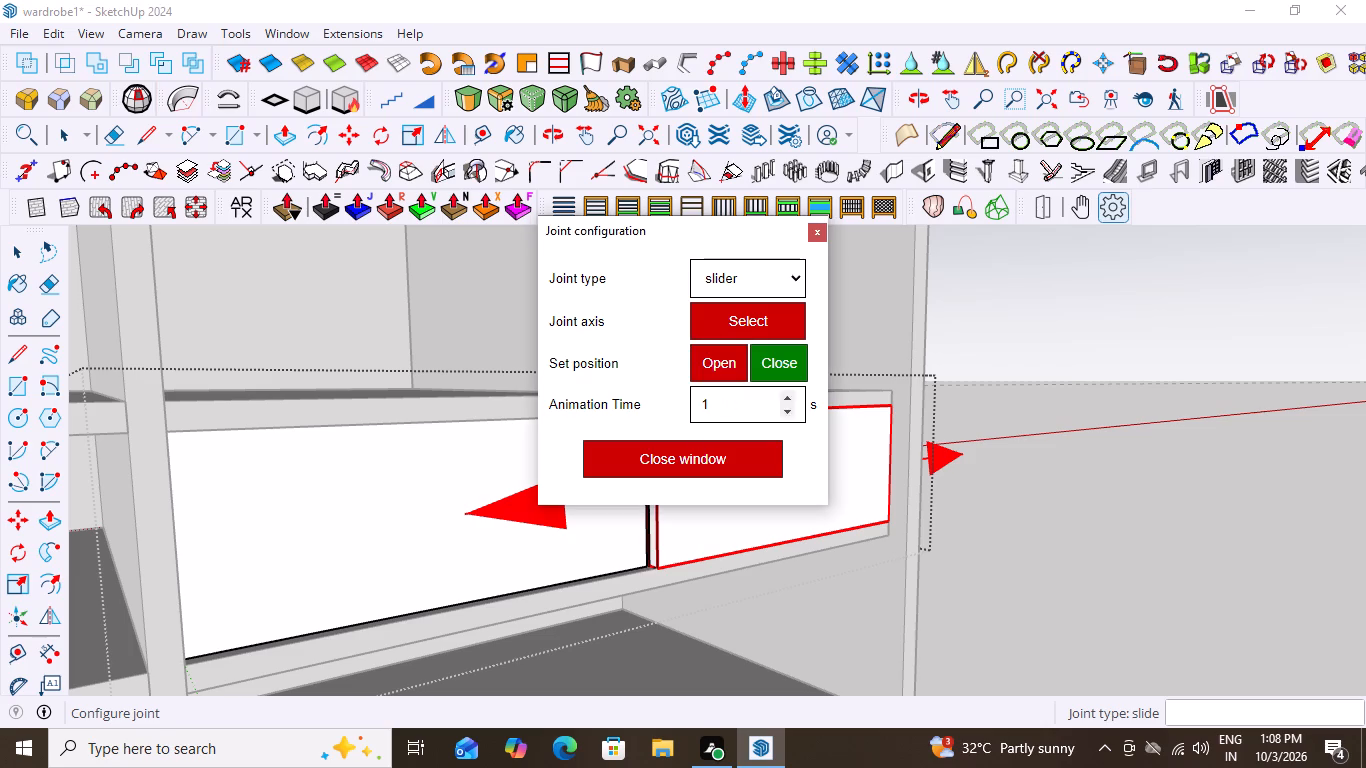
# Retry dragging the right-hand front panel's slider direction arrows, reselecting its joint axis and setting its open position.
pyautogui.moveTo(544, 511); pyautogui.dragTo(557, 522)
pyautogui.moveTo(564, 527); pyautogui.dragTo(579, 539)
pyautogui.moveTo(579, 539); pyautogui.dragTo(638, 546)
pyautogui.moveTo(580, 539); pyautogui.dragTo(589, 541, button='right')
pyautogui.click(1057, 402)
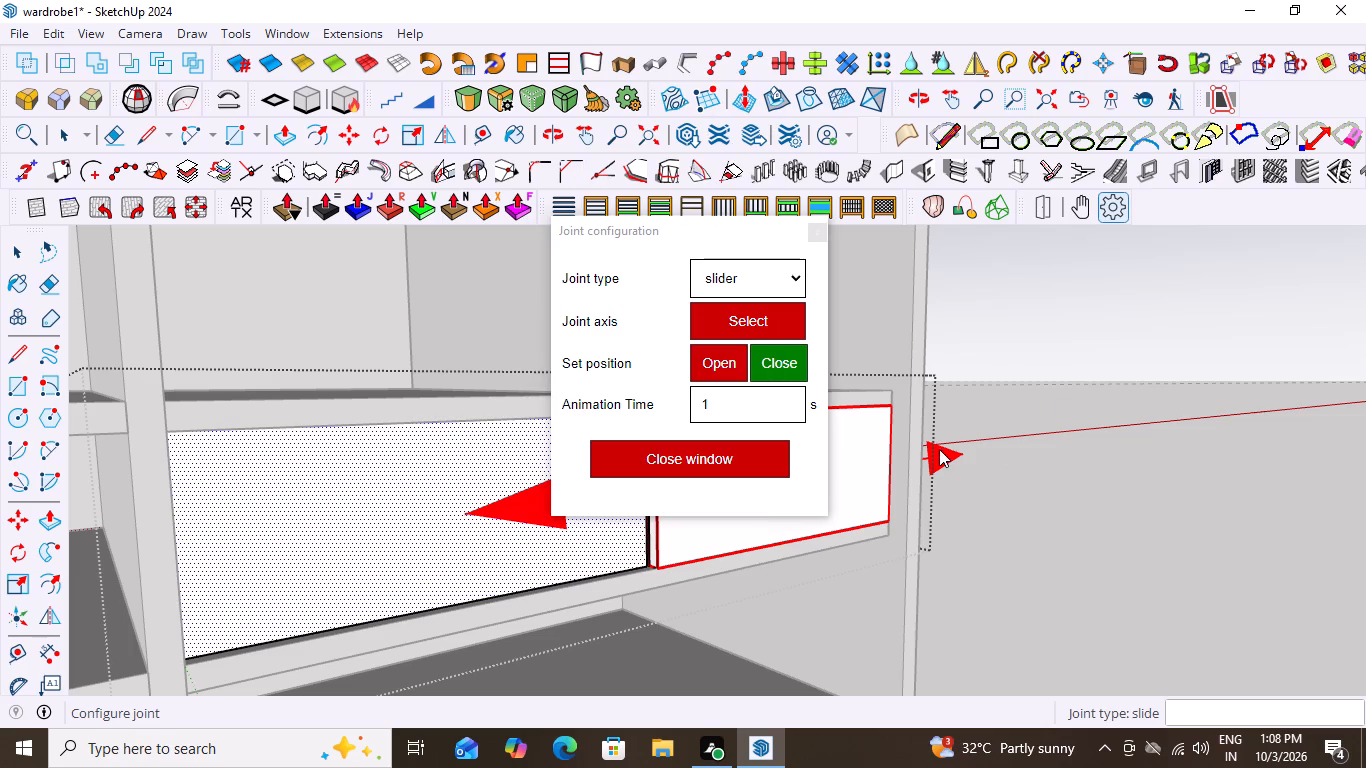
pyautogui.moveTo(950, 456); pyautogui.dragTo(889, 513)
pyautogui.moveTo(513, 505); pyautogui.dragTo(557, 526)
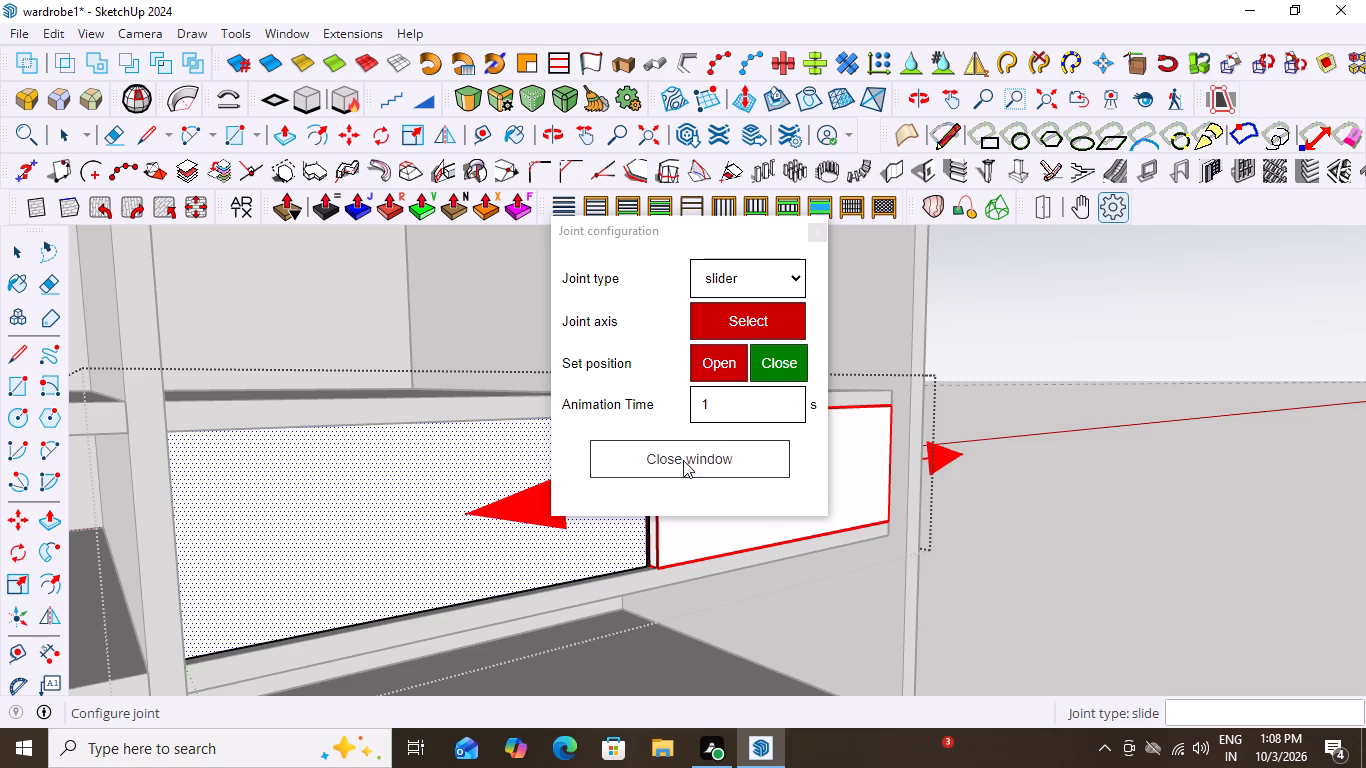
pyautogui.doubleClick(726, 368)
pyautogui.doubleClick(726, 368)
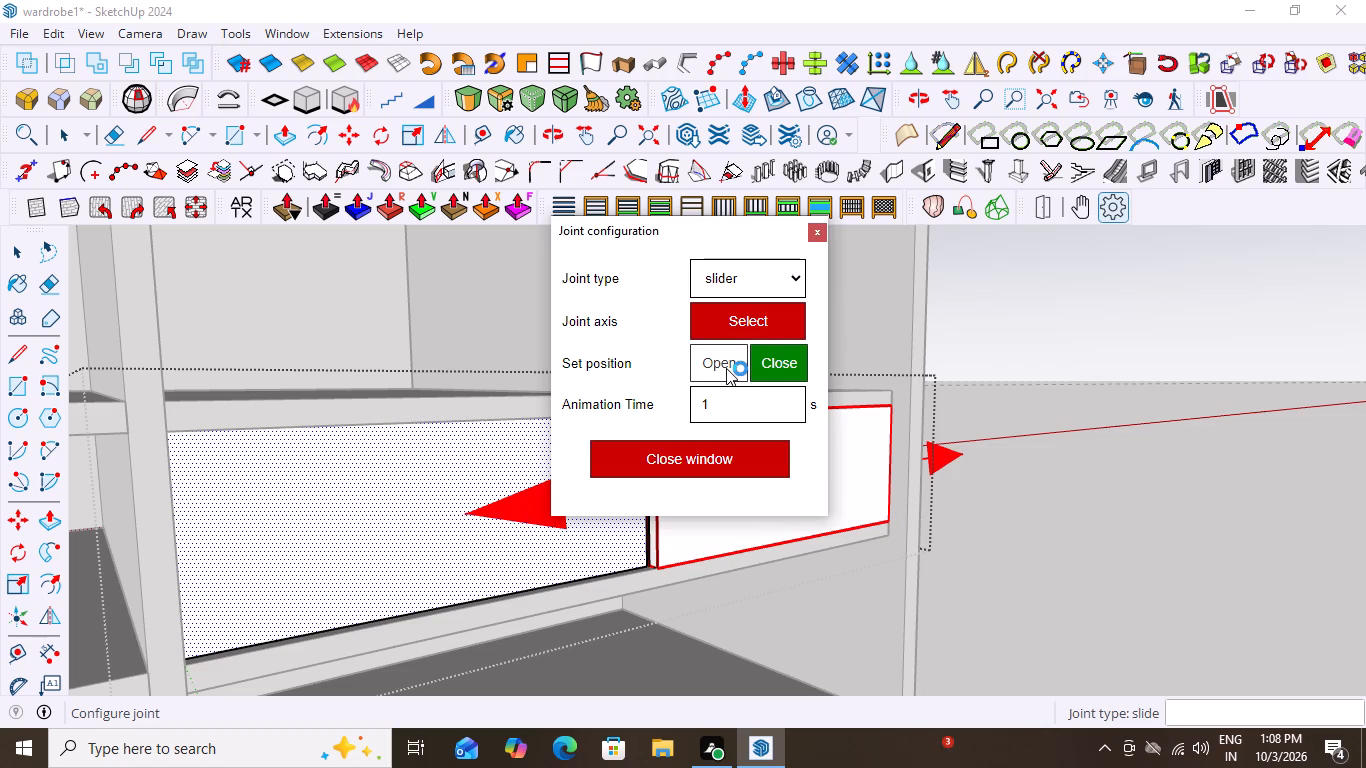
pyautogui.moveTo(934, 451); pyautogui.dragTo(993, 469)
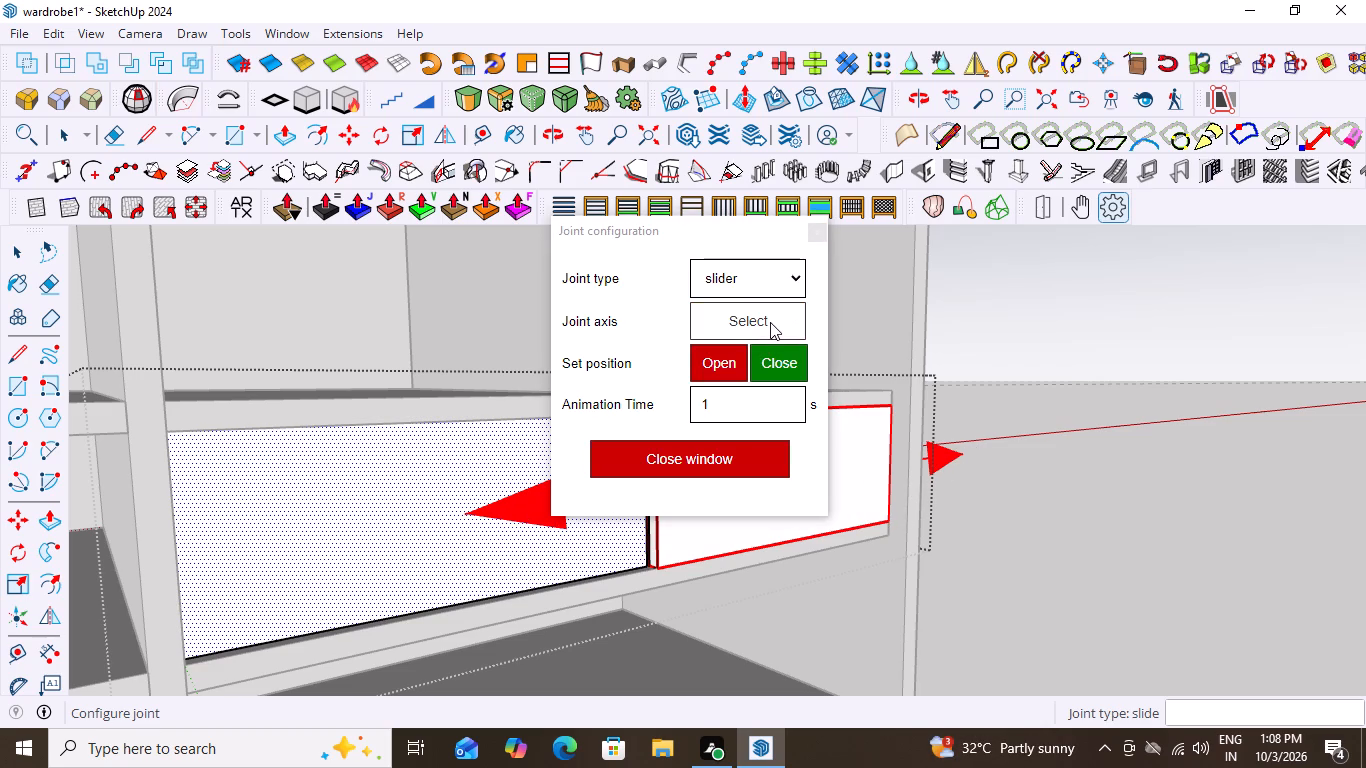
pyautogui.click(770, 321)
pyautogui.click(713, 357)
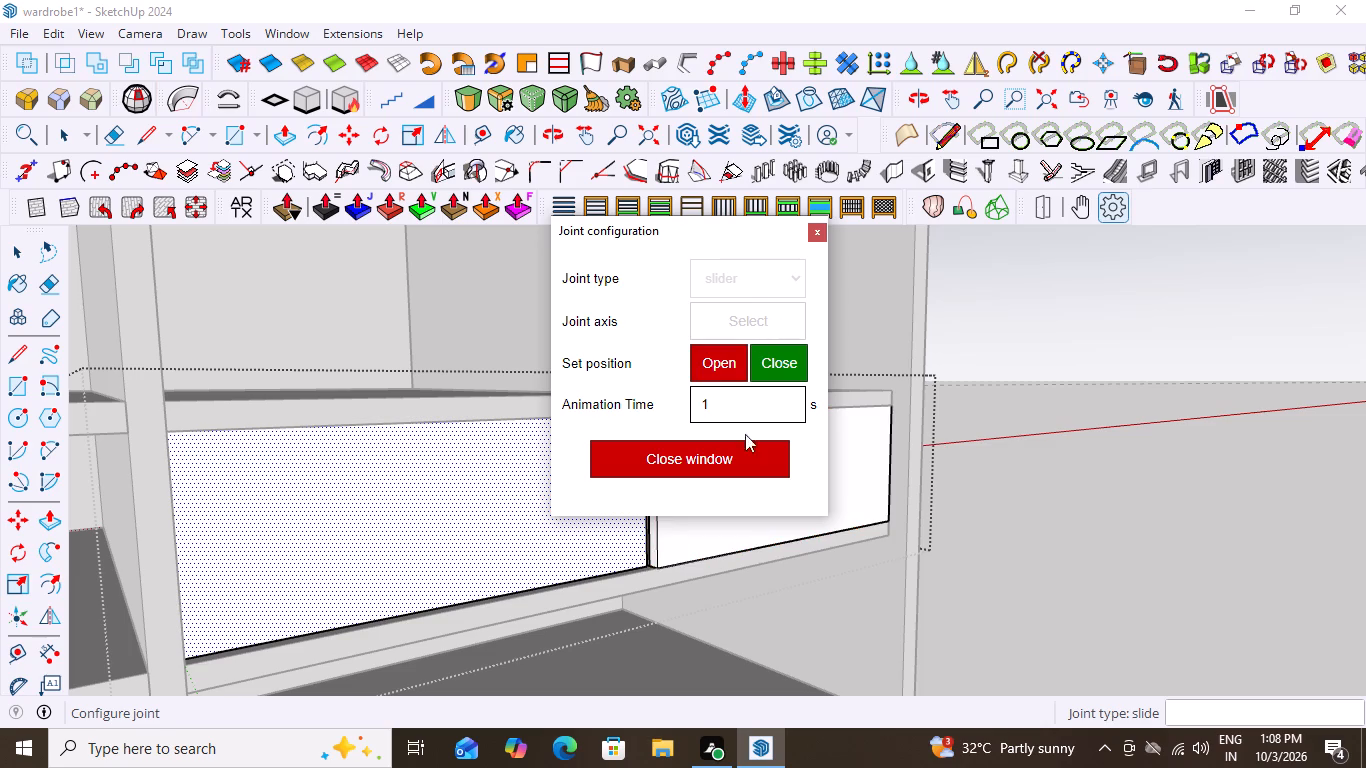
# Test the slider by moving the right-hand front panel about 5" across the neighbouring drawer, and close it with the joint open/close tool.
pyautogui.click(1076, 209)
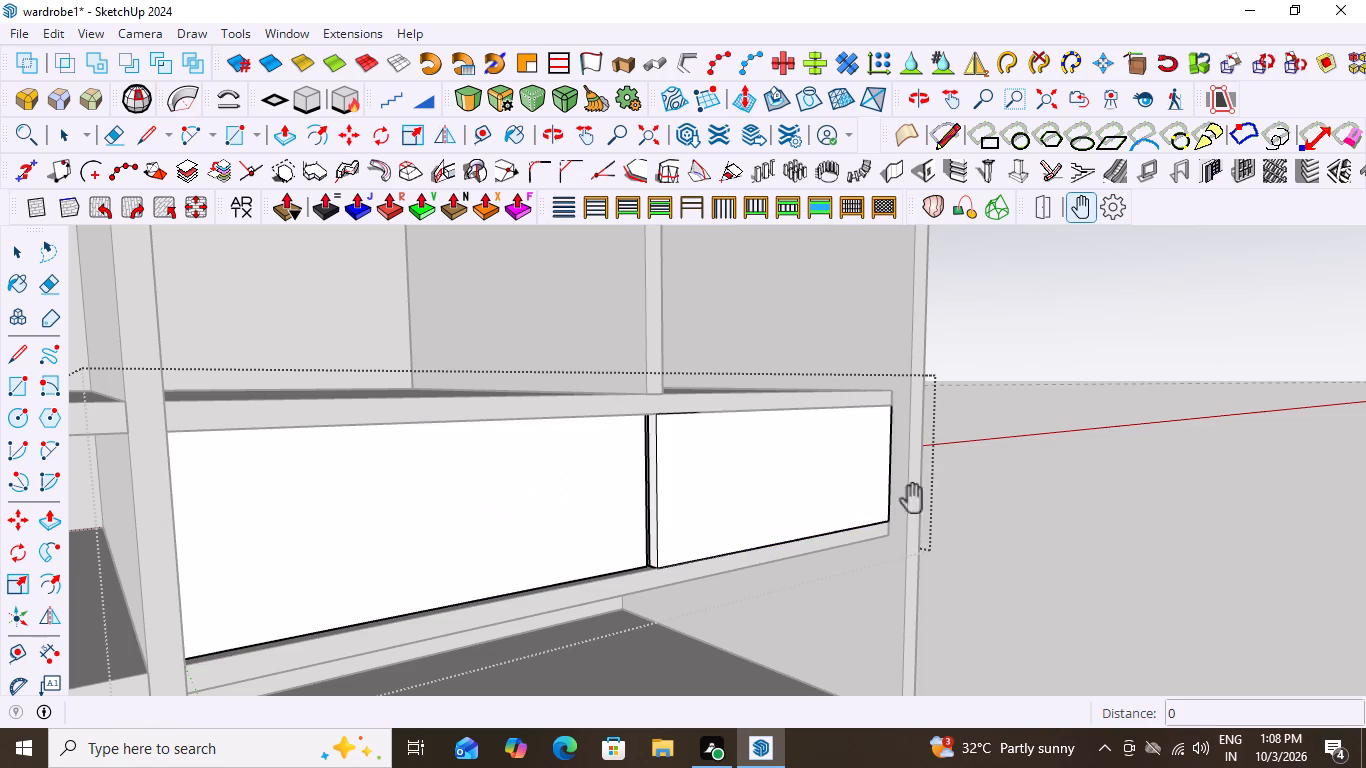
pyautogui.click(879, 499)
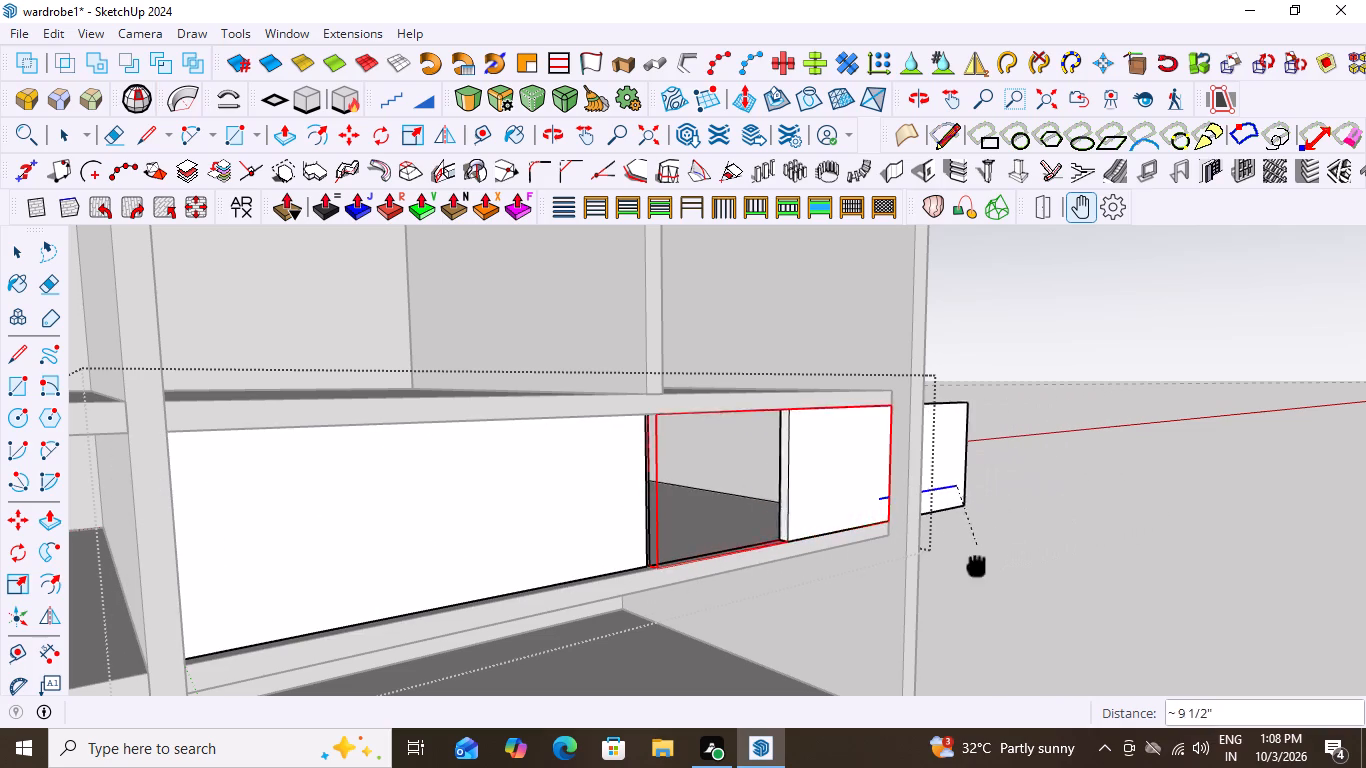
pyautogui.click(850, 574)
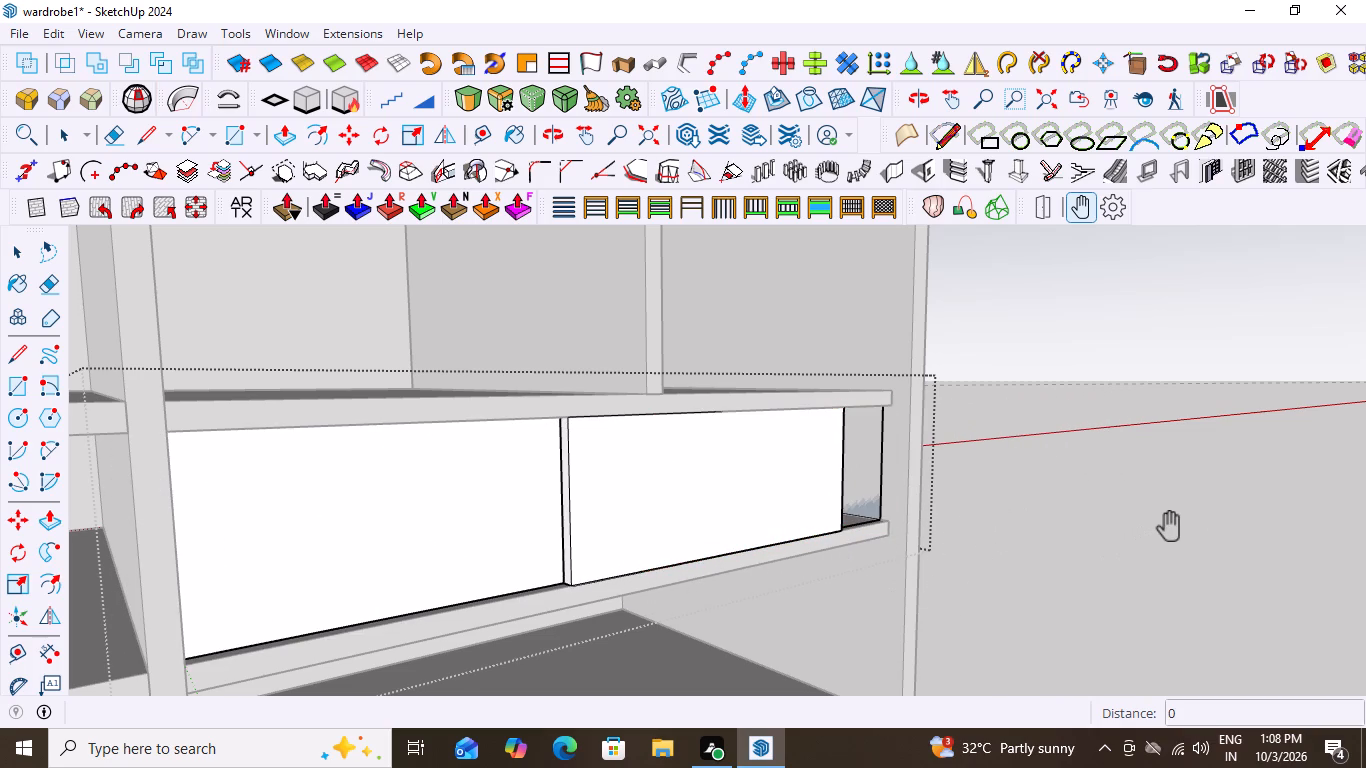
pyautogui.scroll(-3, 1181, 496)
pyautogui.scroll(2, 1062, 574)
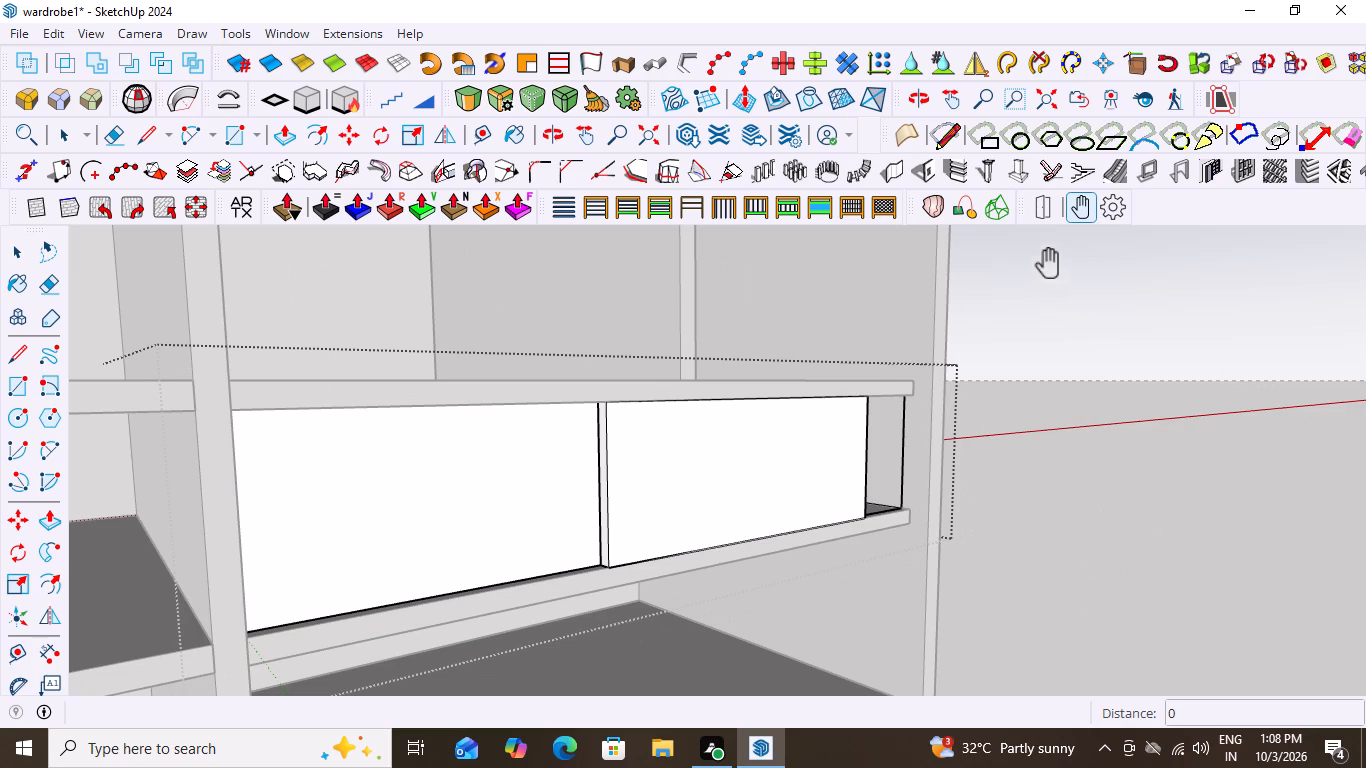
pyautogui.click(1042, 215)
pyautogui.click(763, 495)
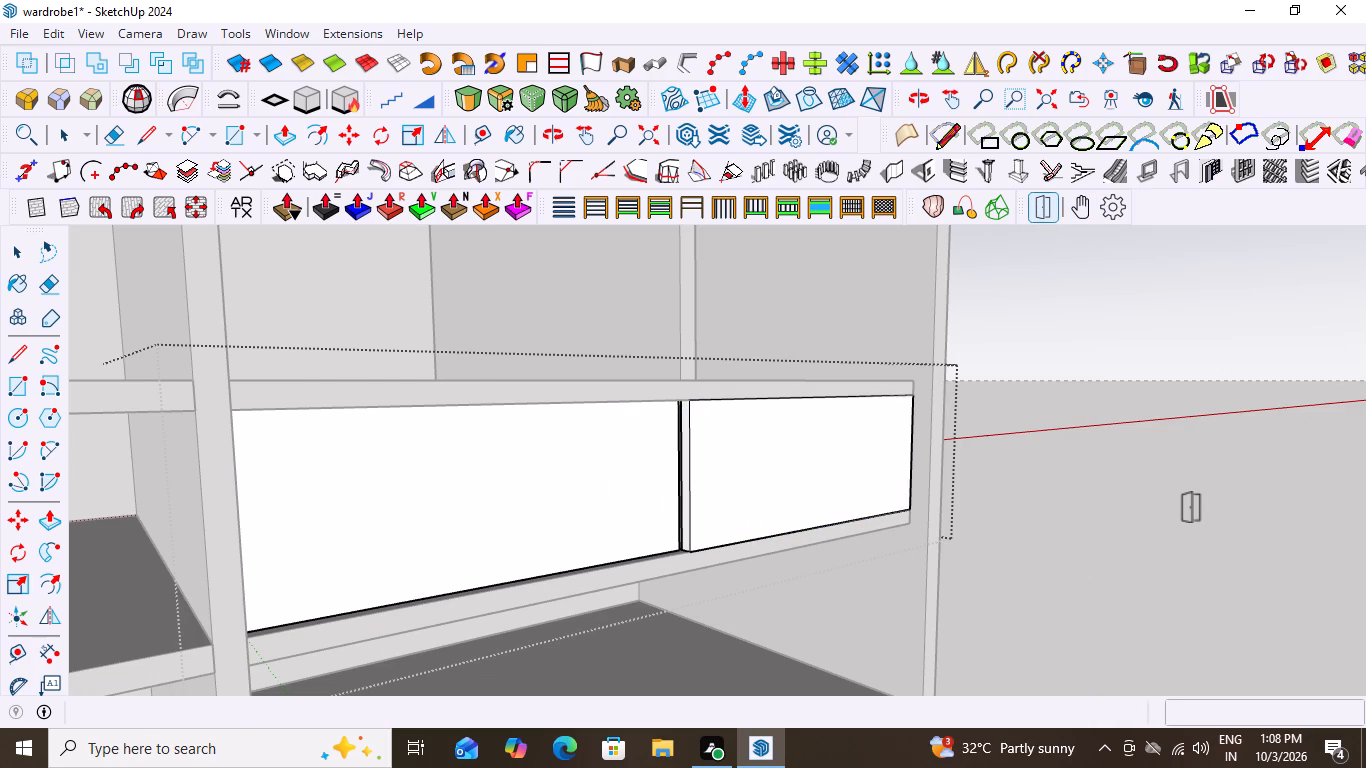
# Change the right-hand front panel's joint type to hinge with an animation time of 2 s.
pyautogui.press('space')
pyautogui.click(832, 445)
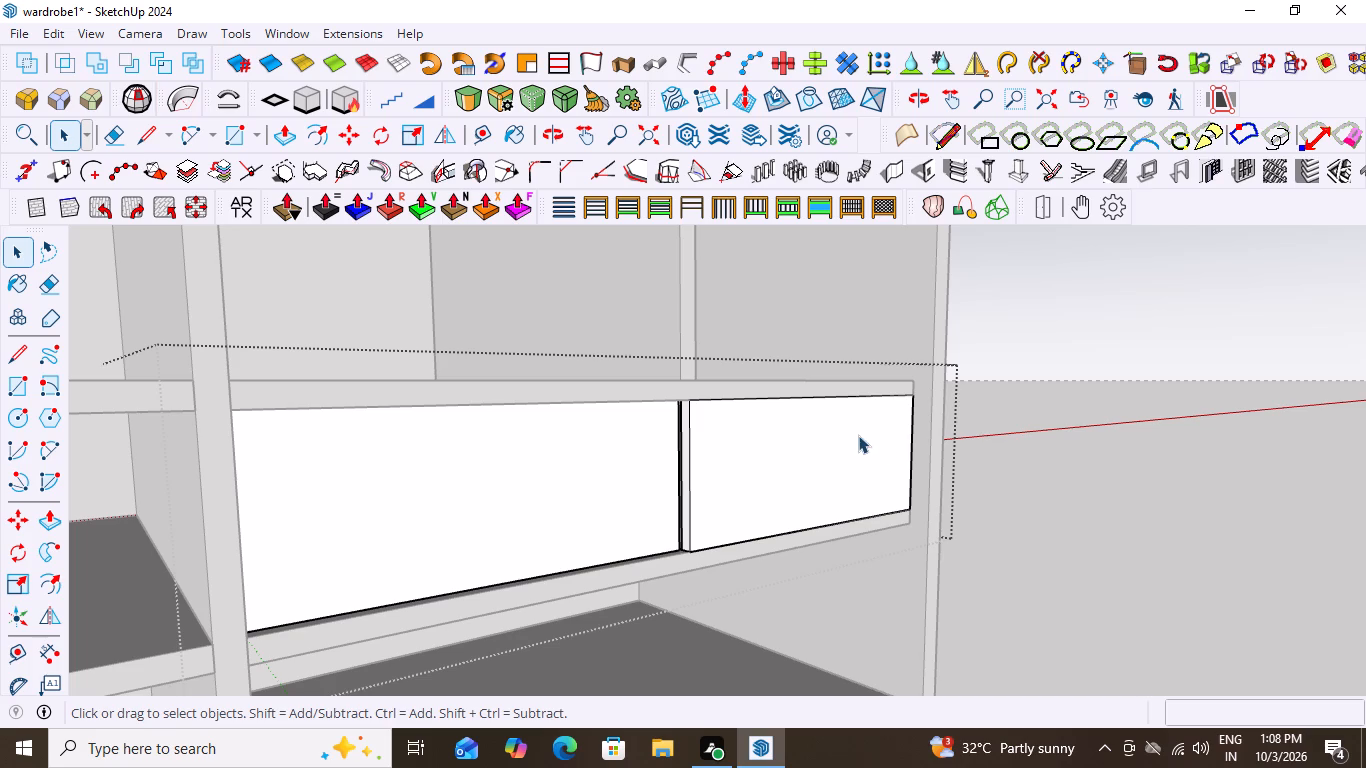
pyautogui.press('space')
pyautogui.click(824, 470)
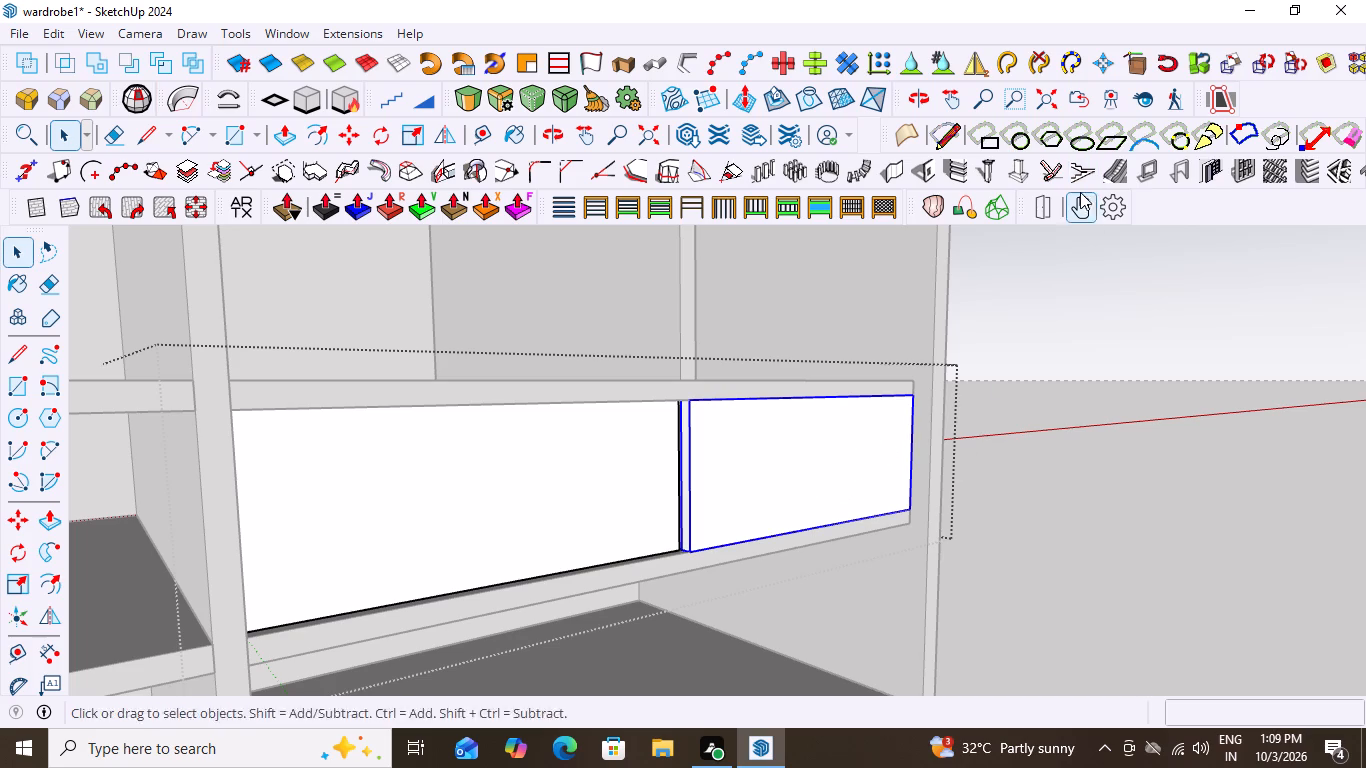
pyautogui.click(1111, 206)
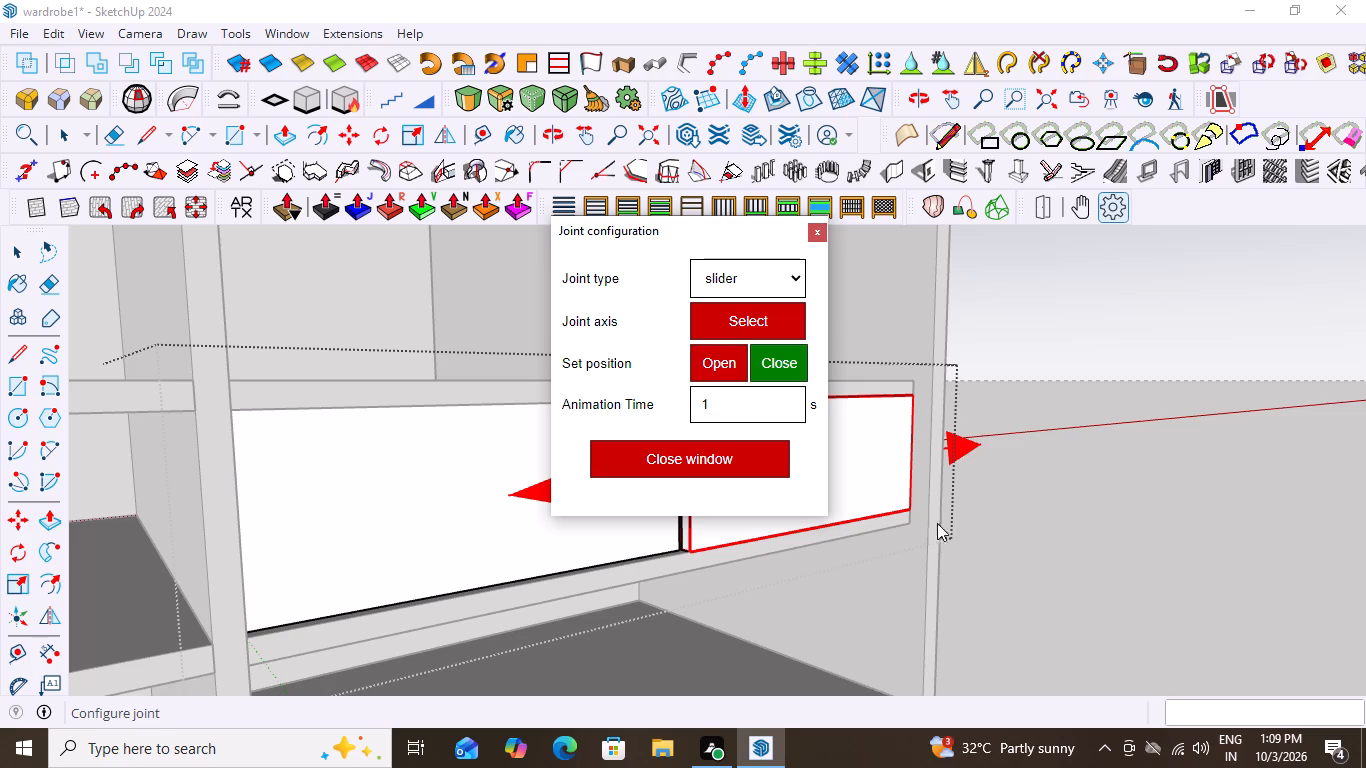
pyautogui.click(787, 397)
pyautogui.click(791, 273)
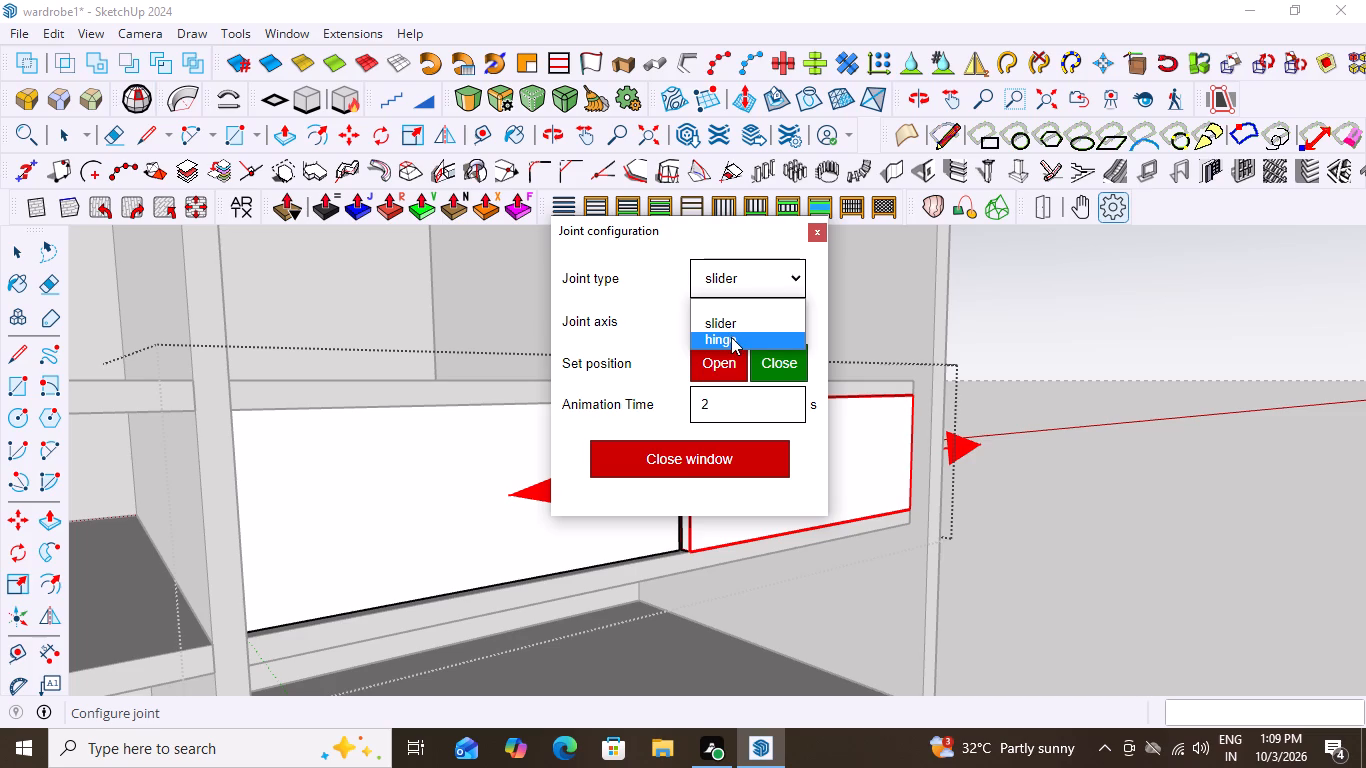
pyautogui.click(731, 337)
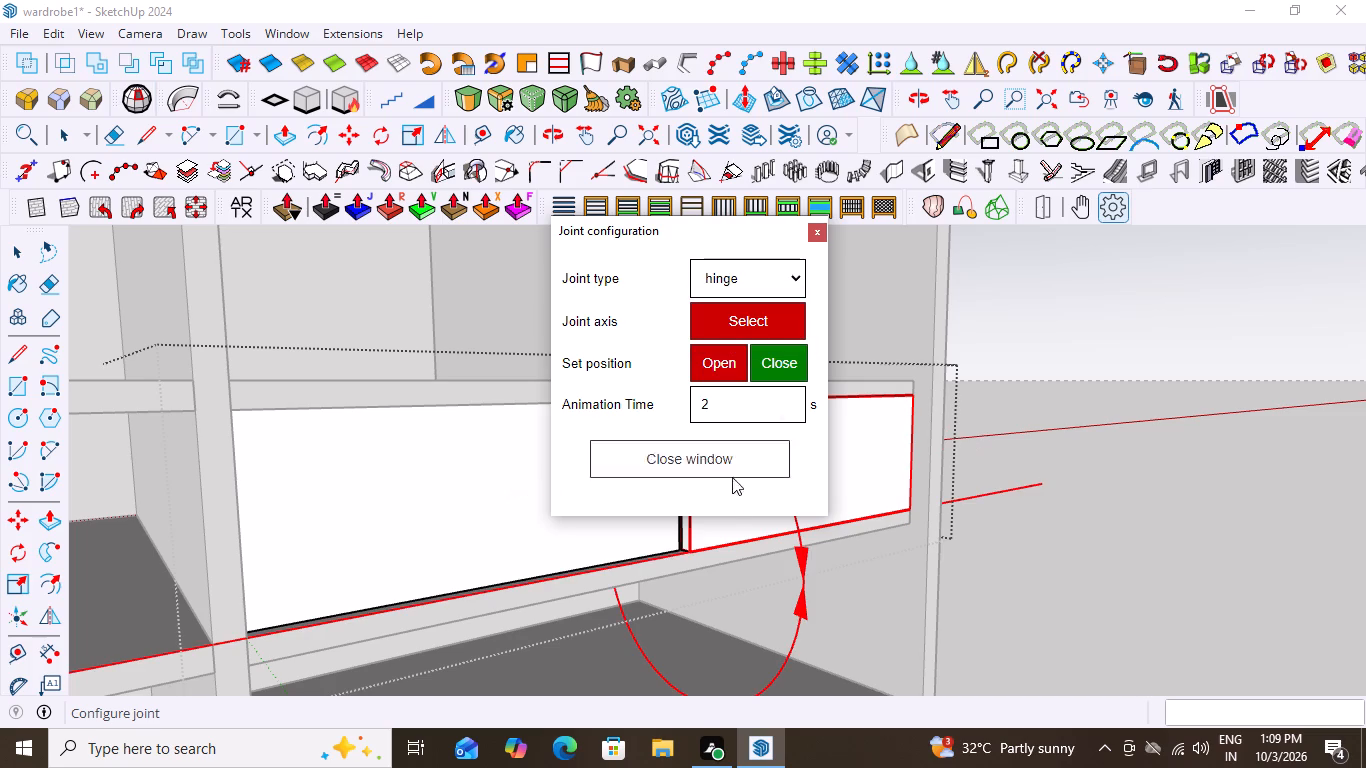
pyautogui.click(746, 318)
pyautogui.click(718, 360)
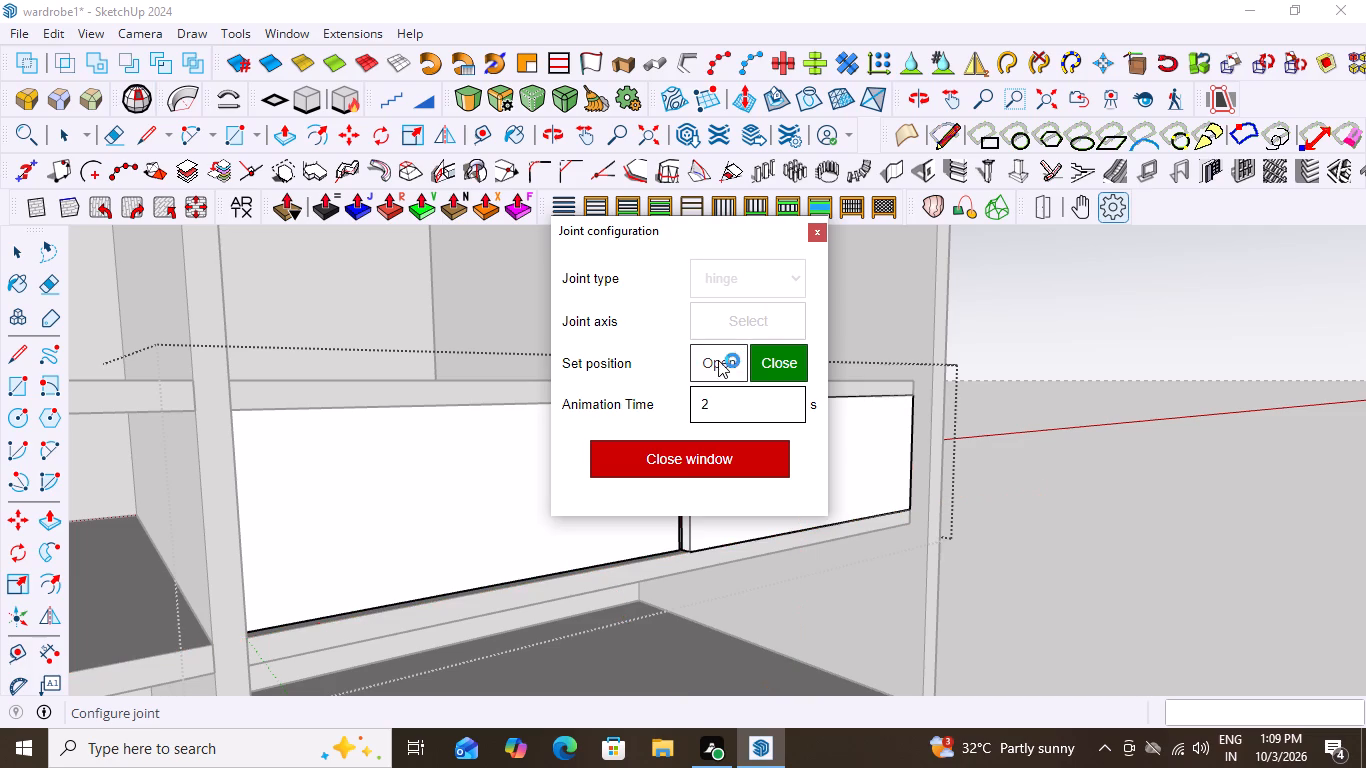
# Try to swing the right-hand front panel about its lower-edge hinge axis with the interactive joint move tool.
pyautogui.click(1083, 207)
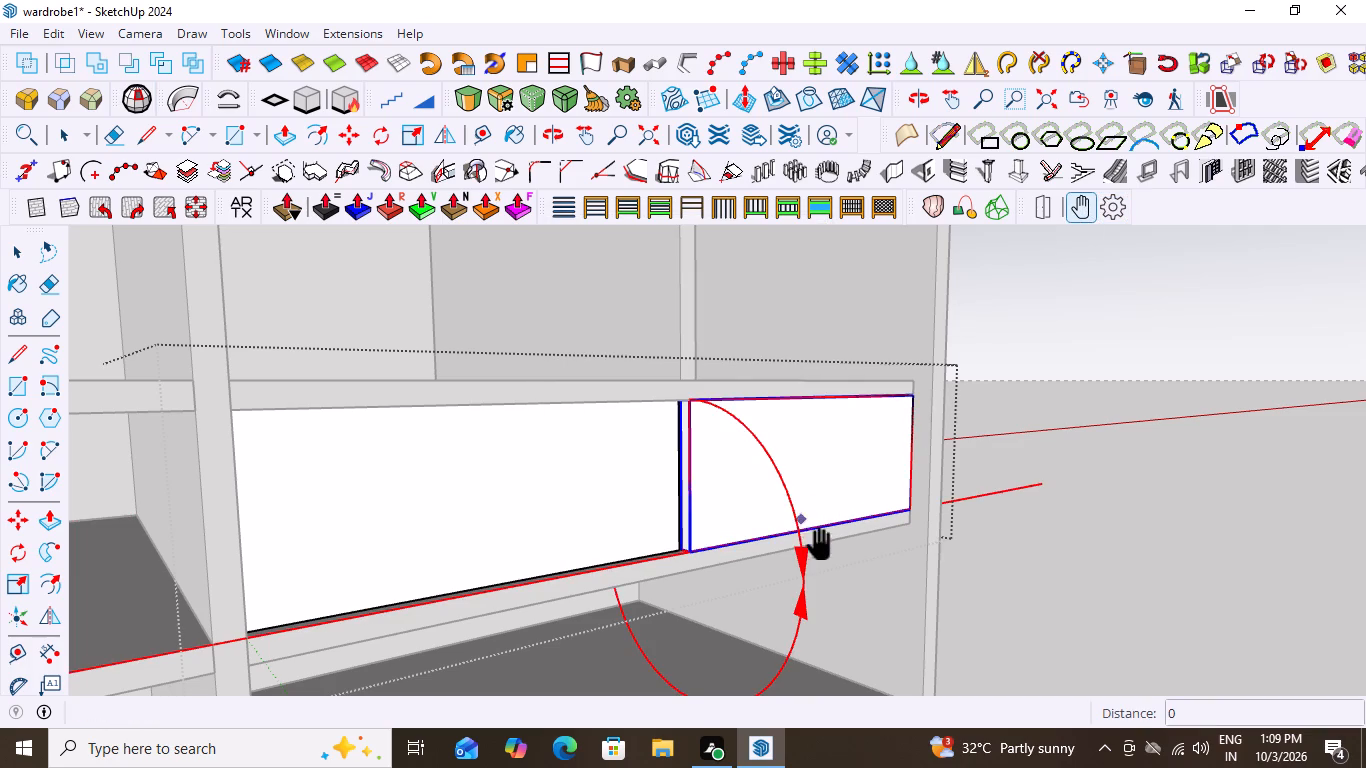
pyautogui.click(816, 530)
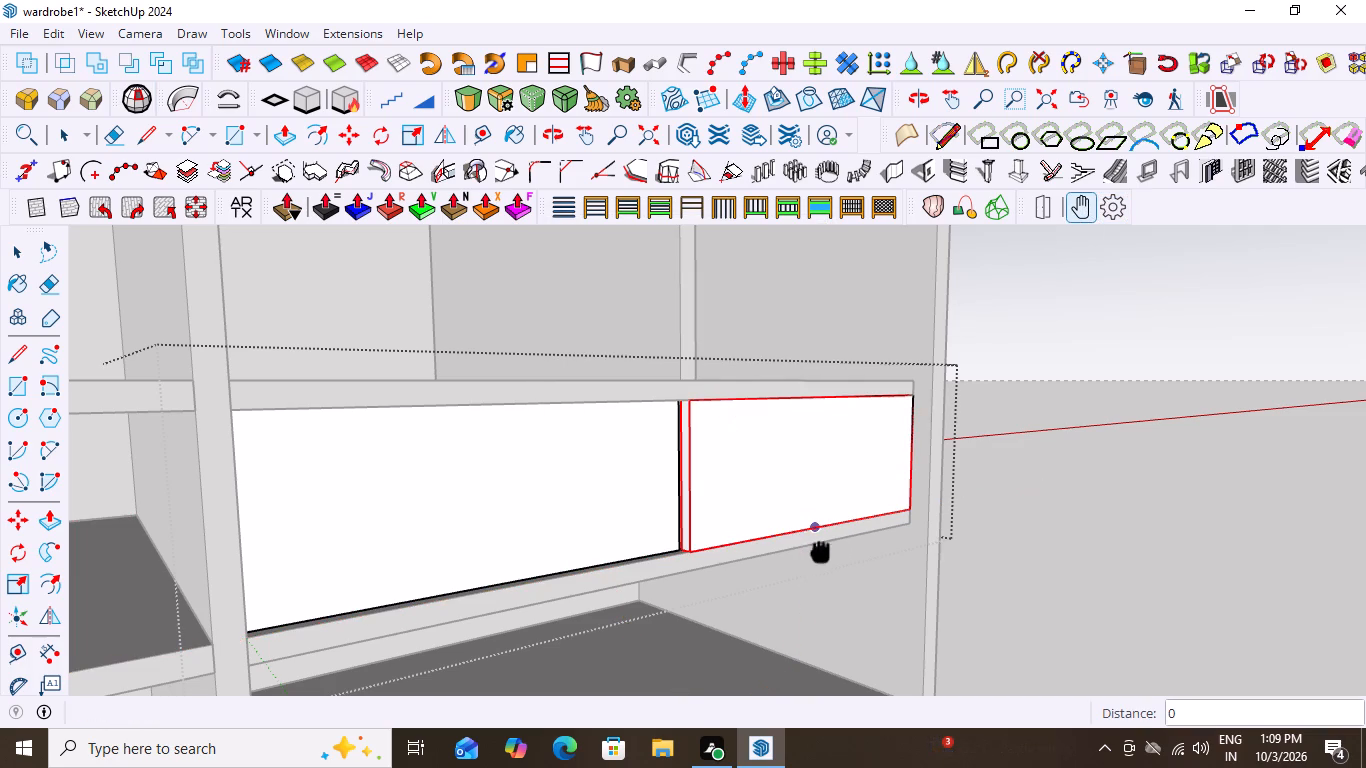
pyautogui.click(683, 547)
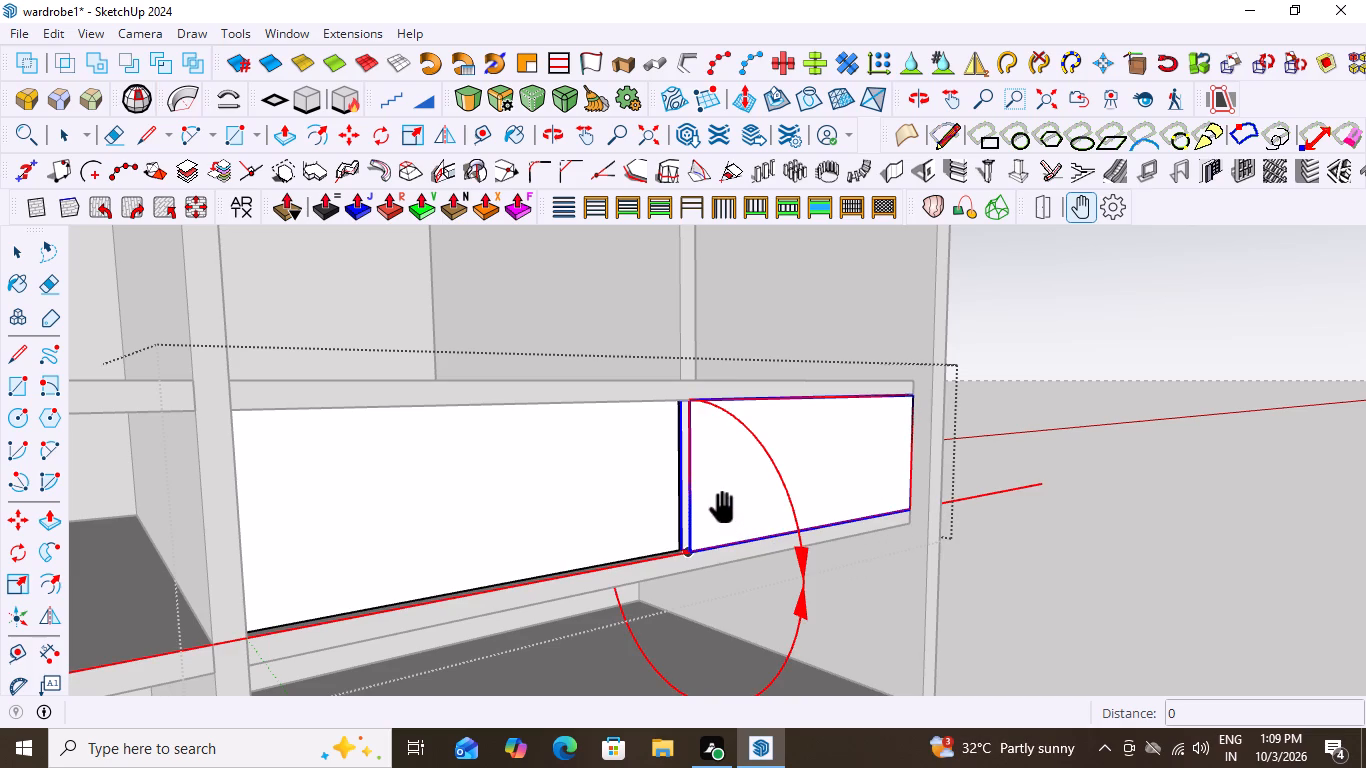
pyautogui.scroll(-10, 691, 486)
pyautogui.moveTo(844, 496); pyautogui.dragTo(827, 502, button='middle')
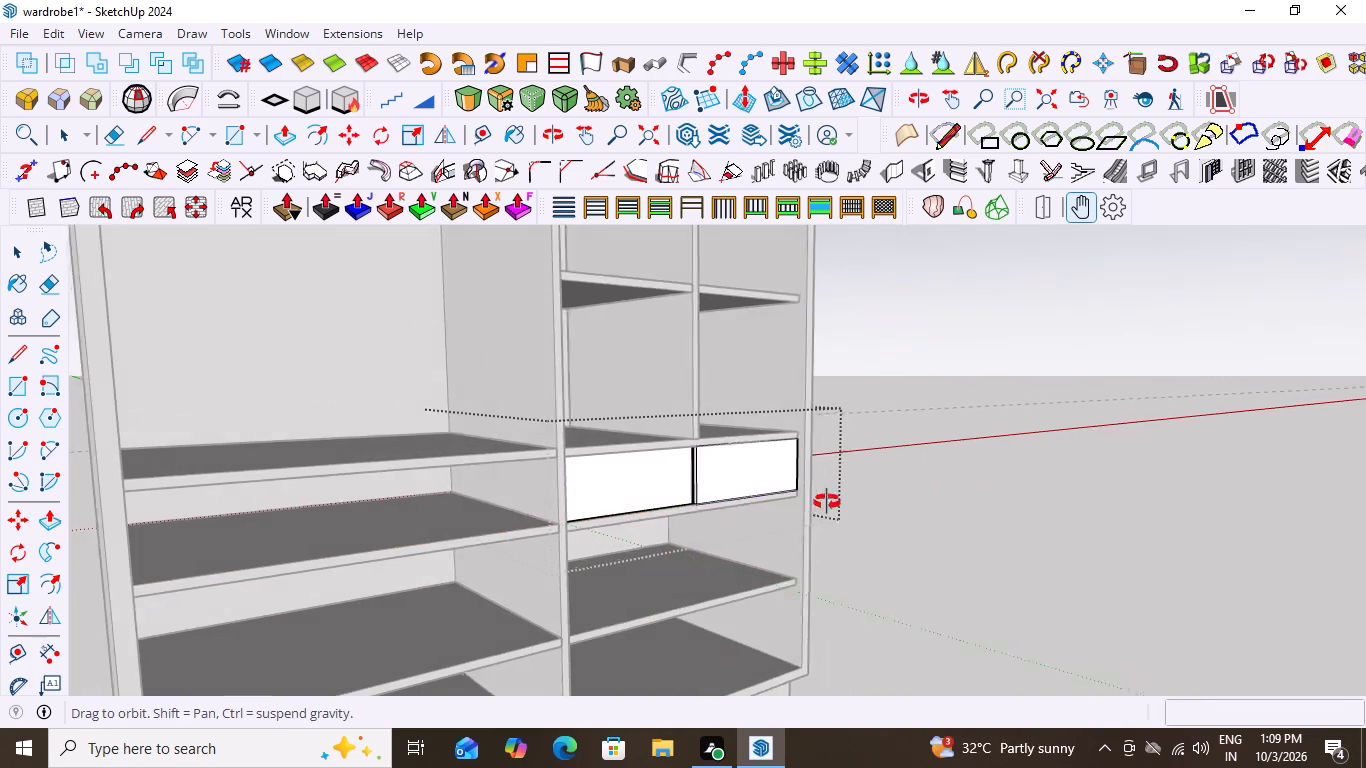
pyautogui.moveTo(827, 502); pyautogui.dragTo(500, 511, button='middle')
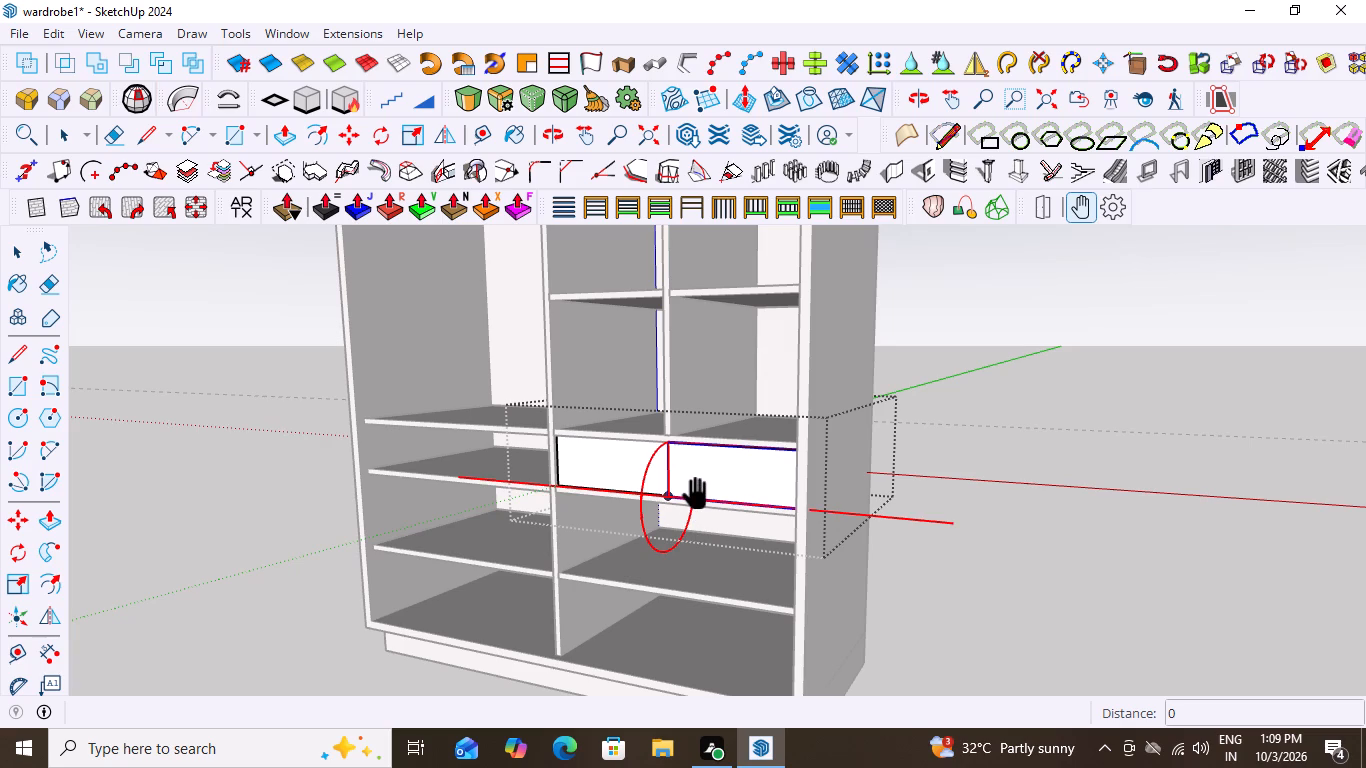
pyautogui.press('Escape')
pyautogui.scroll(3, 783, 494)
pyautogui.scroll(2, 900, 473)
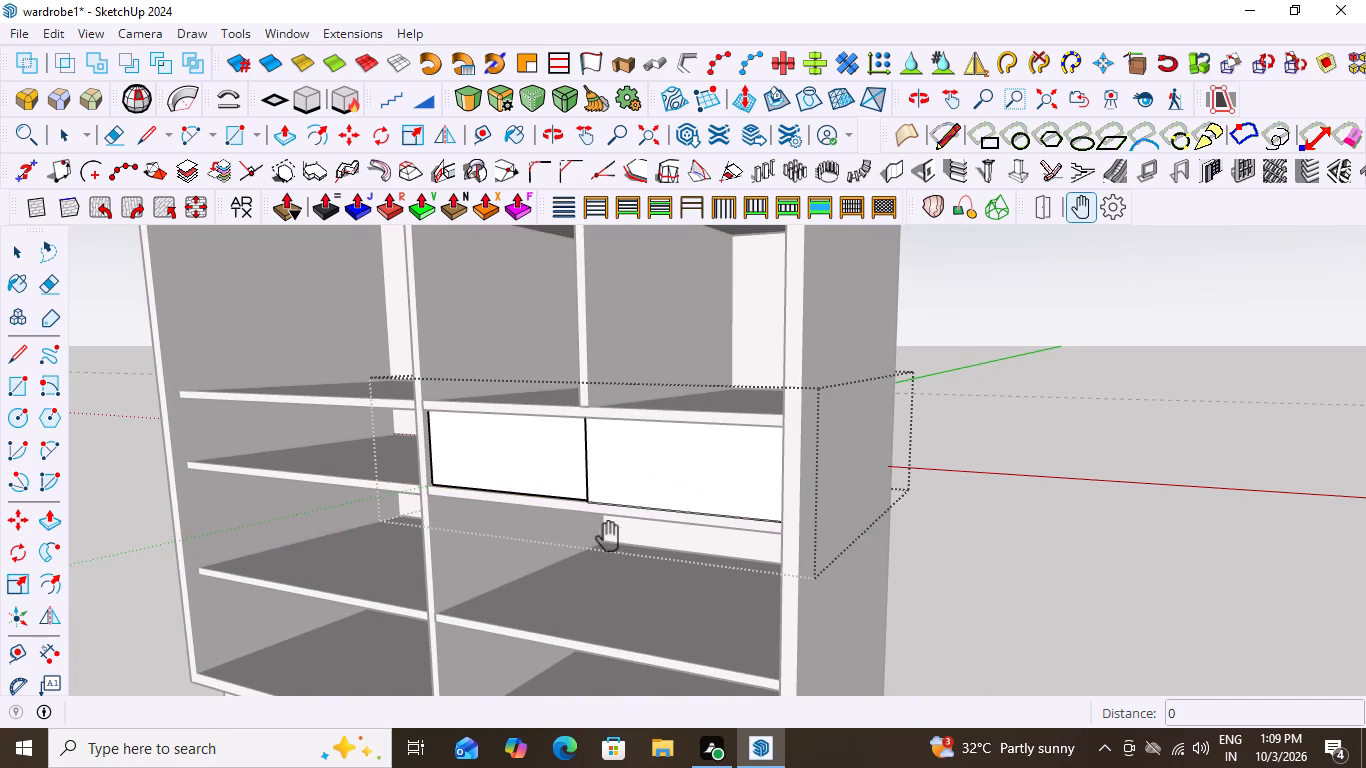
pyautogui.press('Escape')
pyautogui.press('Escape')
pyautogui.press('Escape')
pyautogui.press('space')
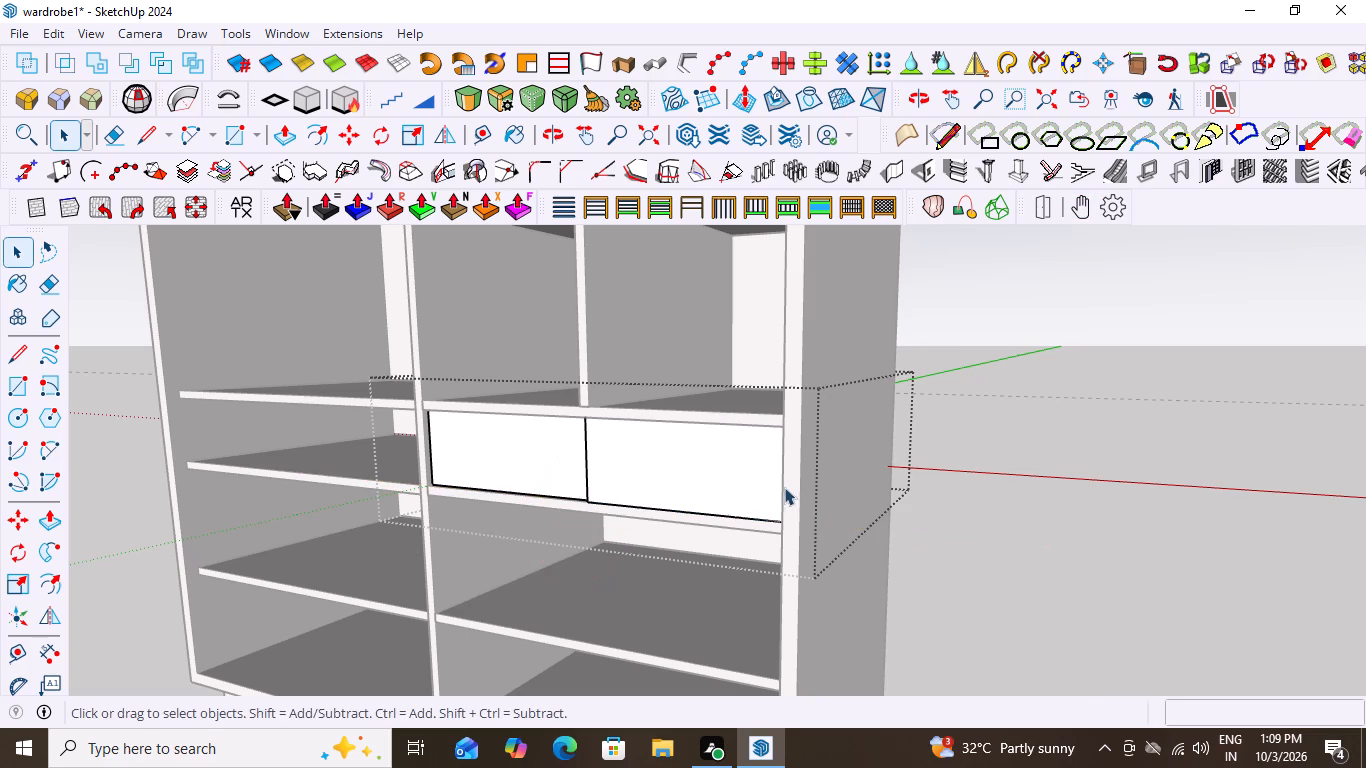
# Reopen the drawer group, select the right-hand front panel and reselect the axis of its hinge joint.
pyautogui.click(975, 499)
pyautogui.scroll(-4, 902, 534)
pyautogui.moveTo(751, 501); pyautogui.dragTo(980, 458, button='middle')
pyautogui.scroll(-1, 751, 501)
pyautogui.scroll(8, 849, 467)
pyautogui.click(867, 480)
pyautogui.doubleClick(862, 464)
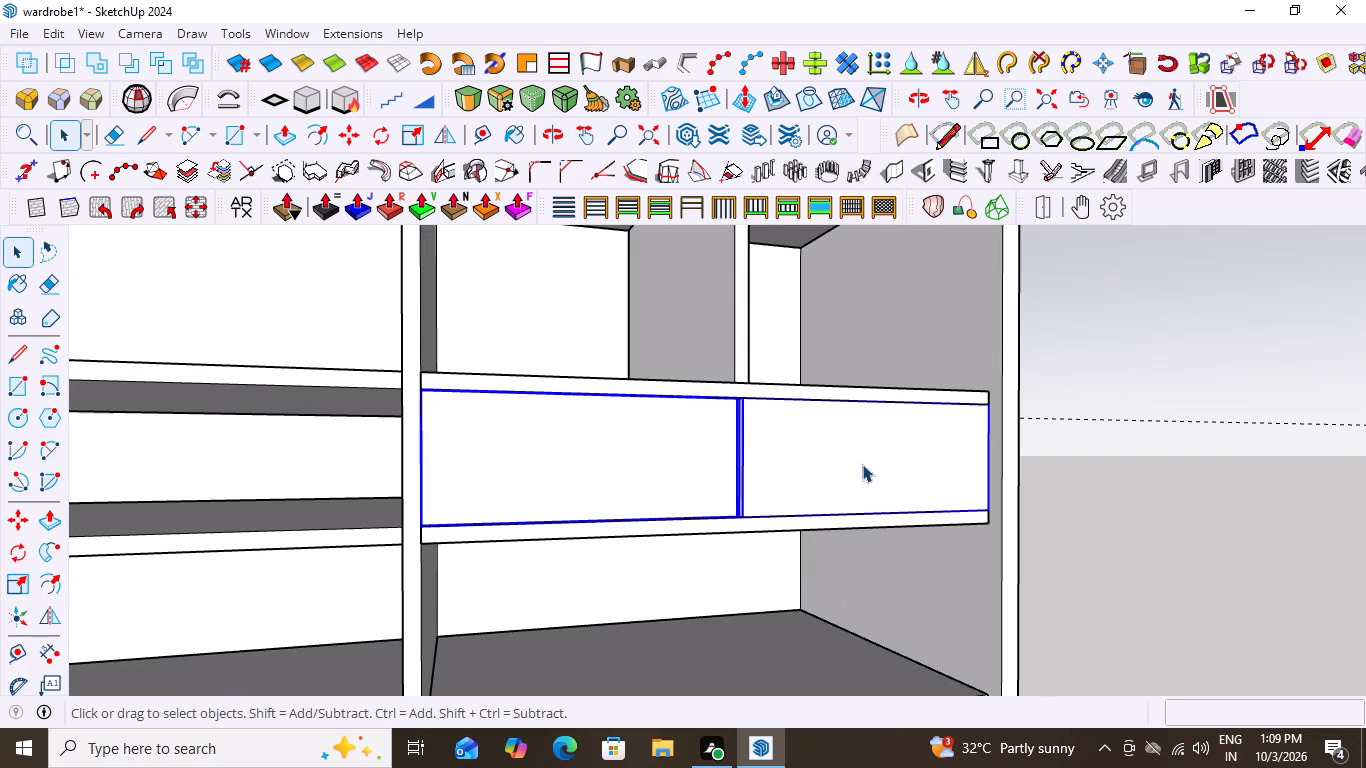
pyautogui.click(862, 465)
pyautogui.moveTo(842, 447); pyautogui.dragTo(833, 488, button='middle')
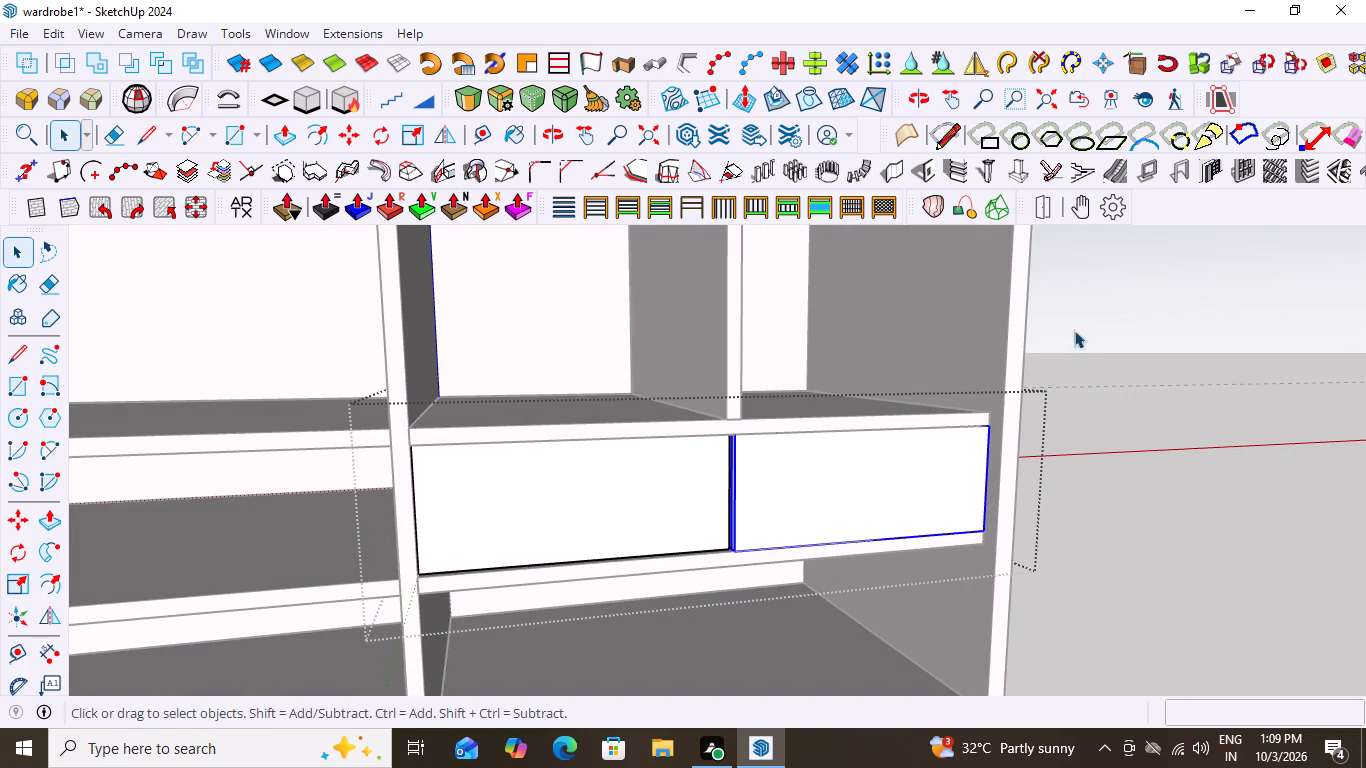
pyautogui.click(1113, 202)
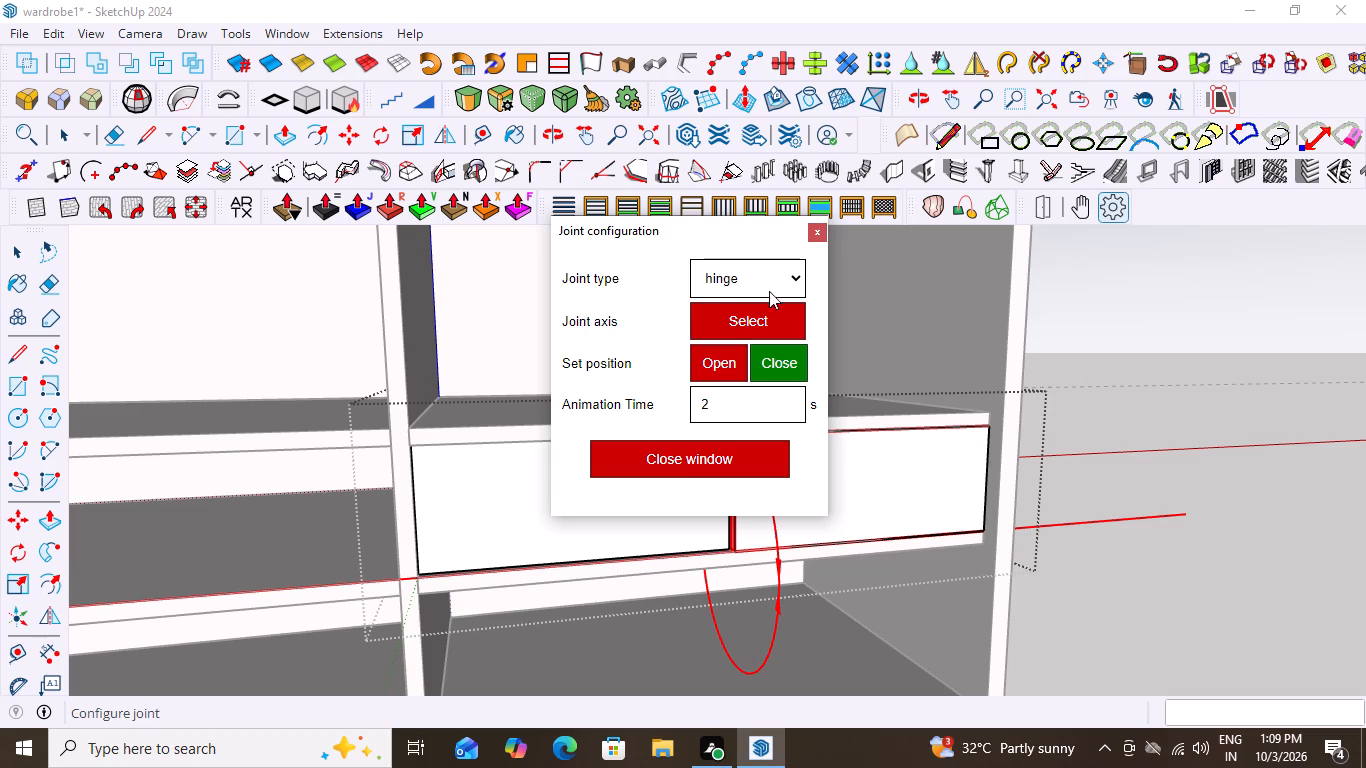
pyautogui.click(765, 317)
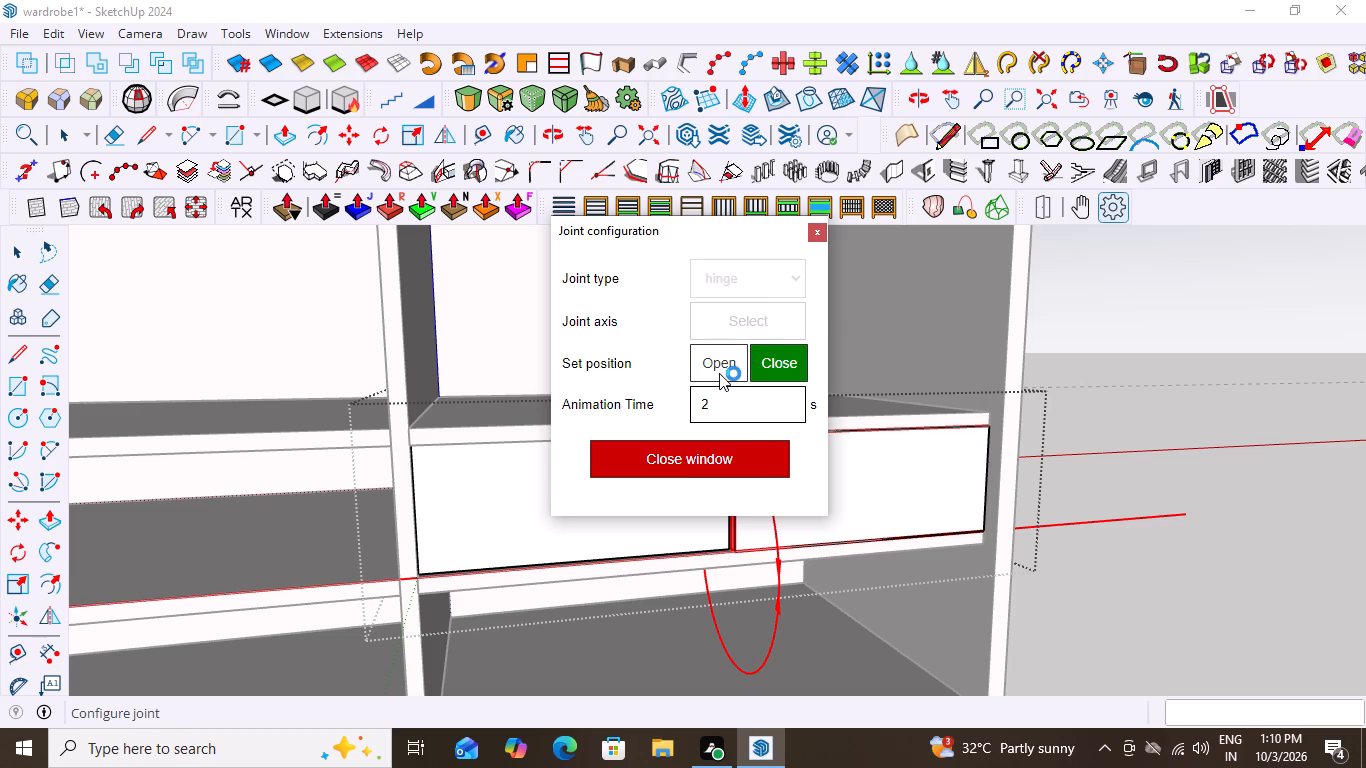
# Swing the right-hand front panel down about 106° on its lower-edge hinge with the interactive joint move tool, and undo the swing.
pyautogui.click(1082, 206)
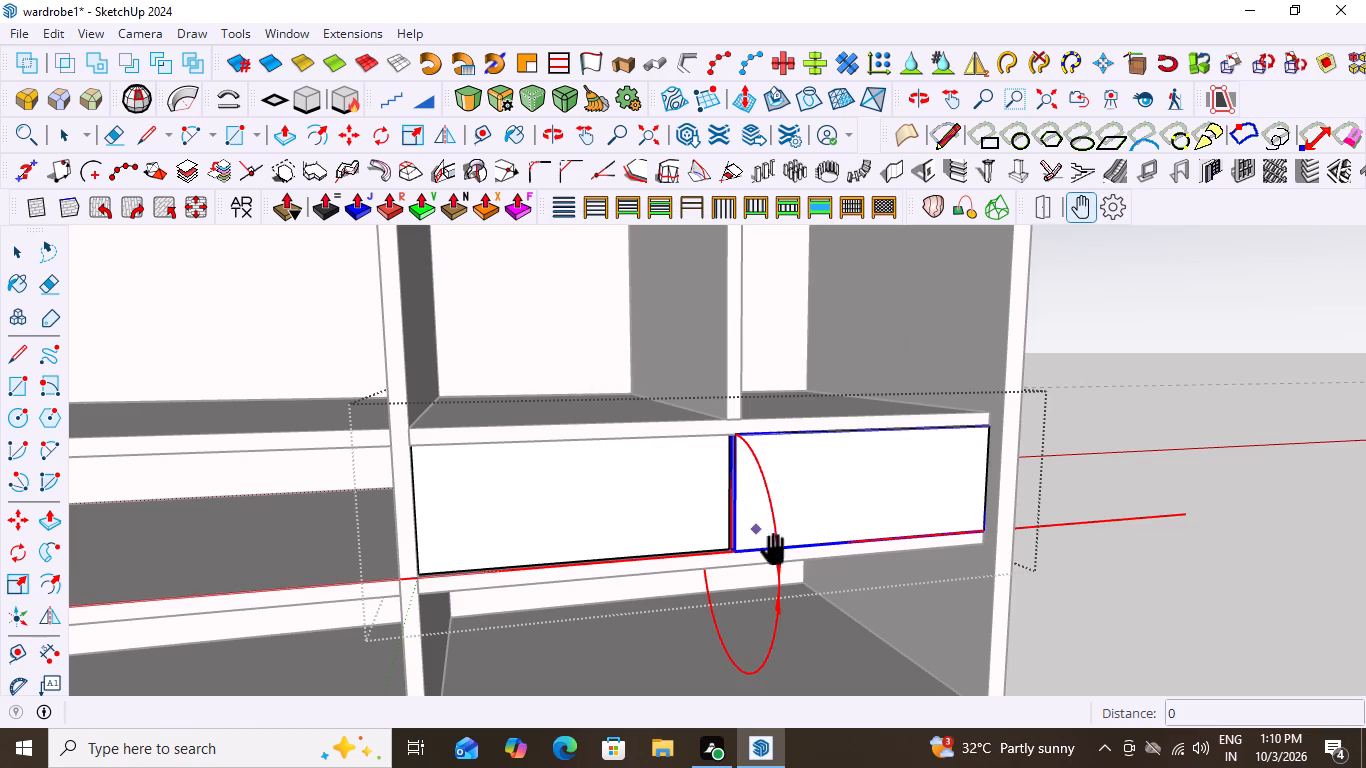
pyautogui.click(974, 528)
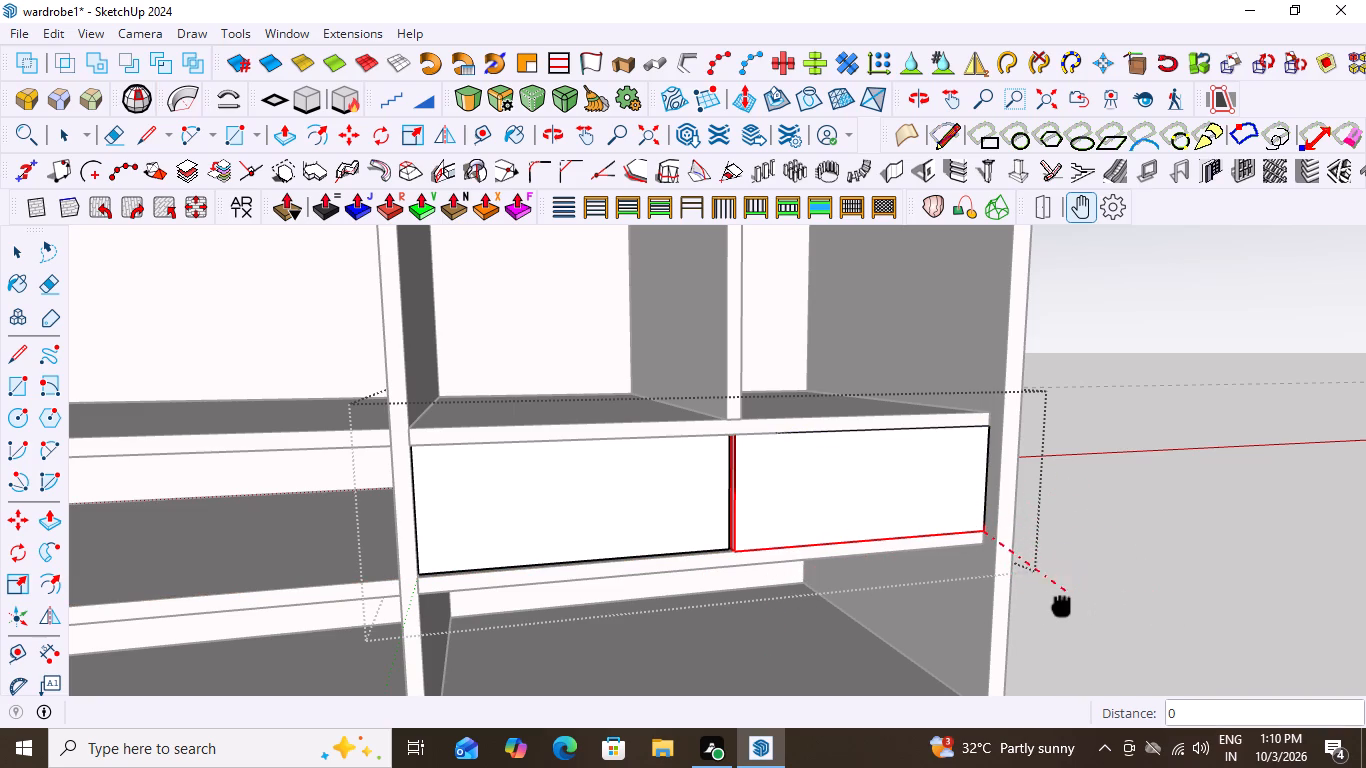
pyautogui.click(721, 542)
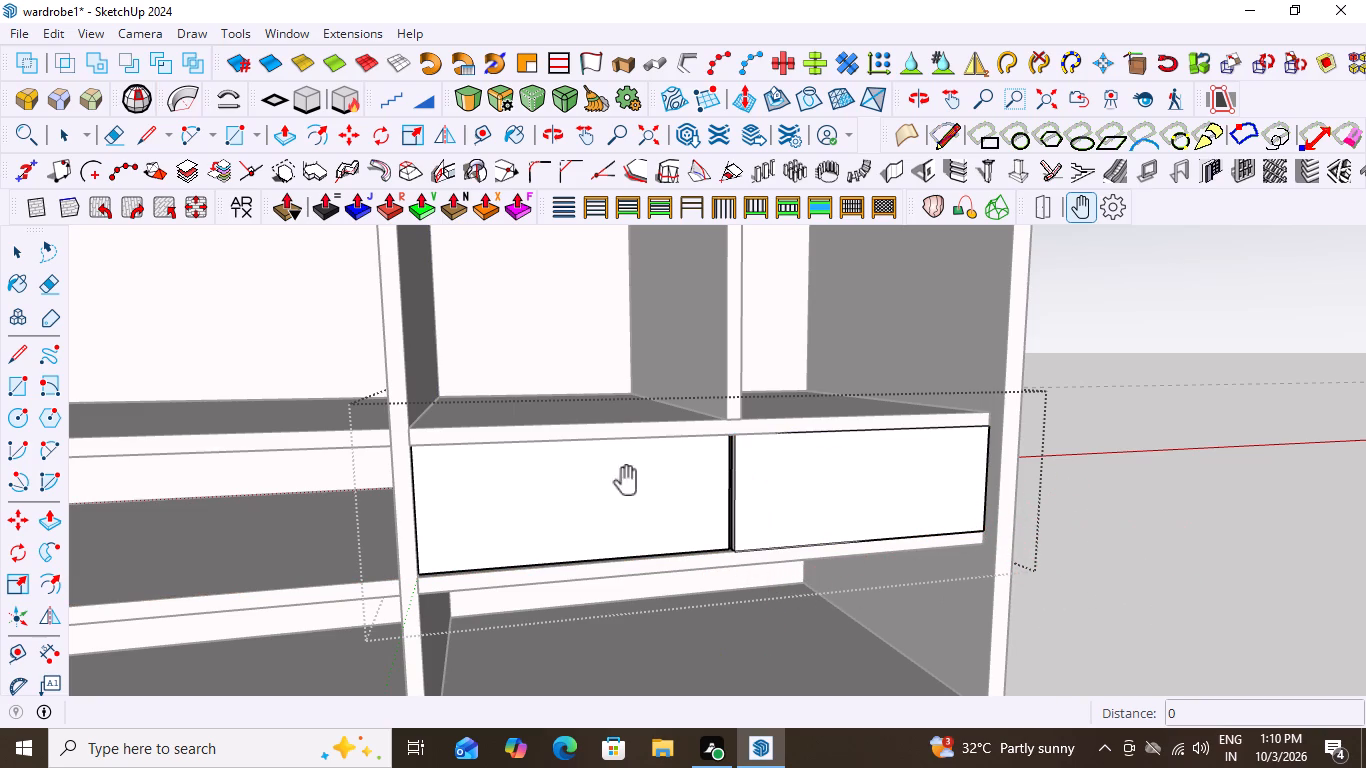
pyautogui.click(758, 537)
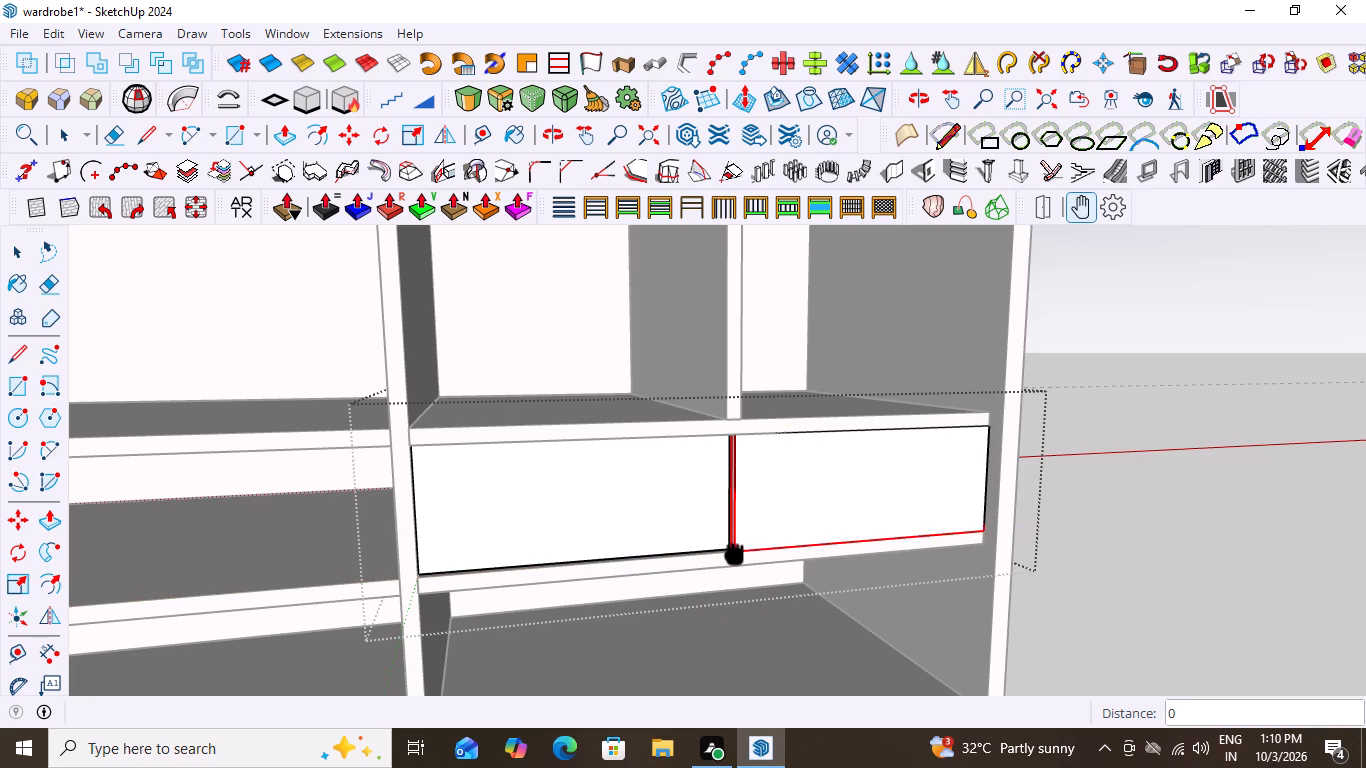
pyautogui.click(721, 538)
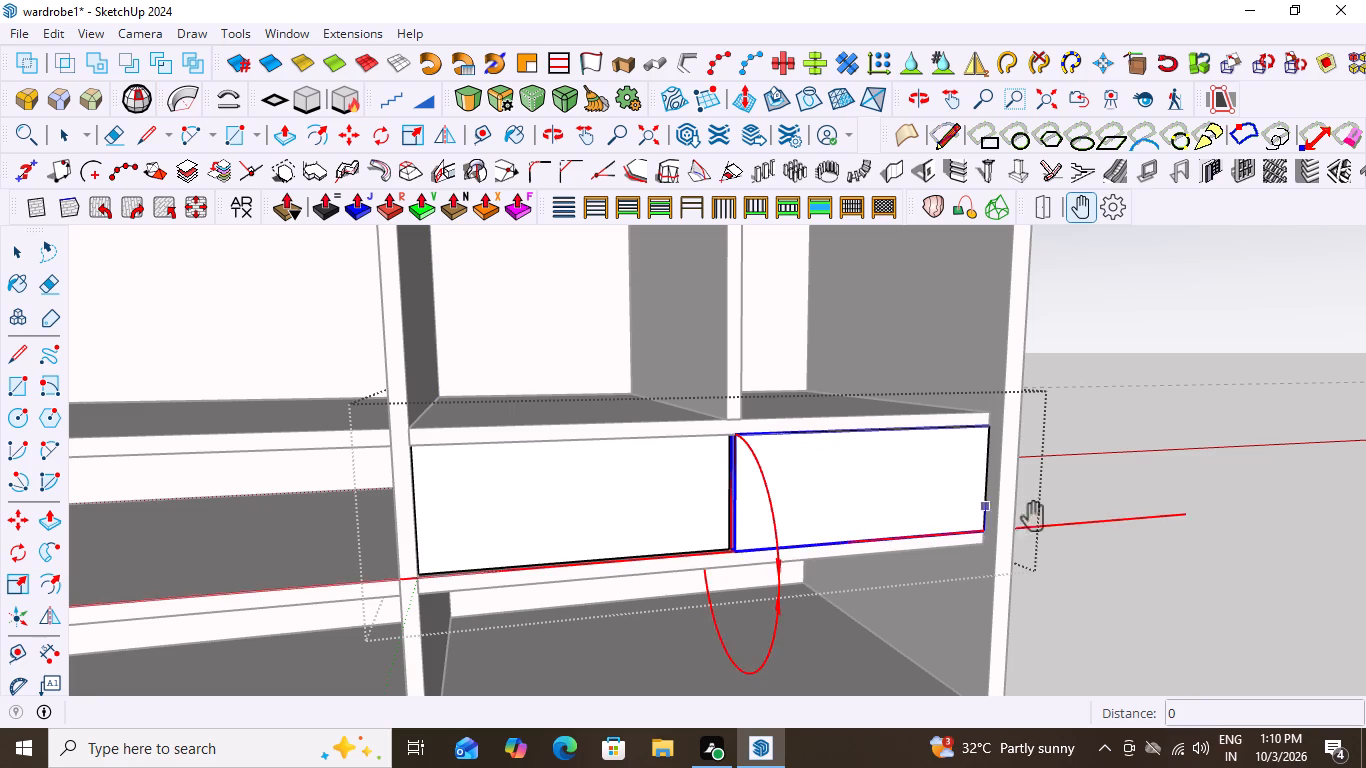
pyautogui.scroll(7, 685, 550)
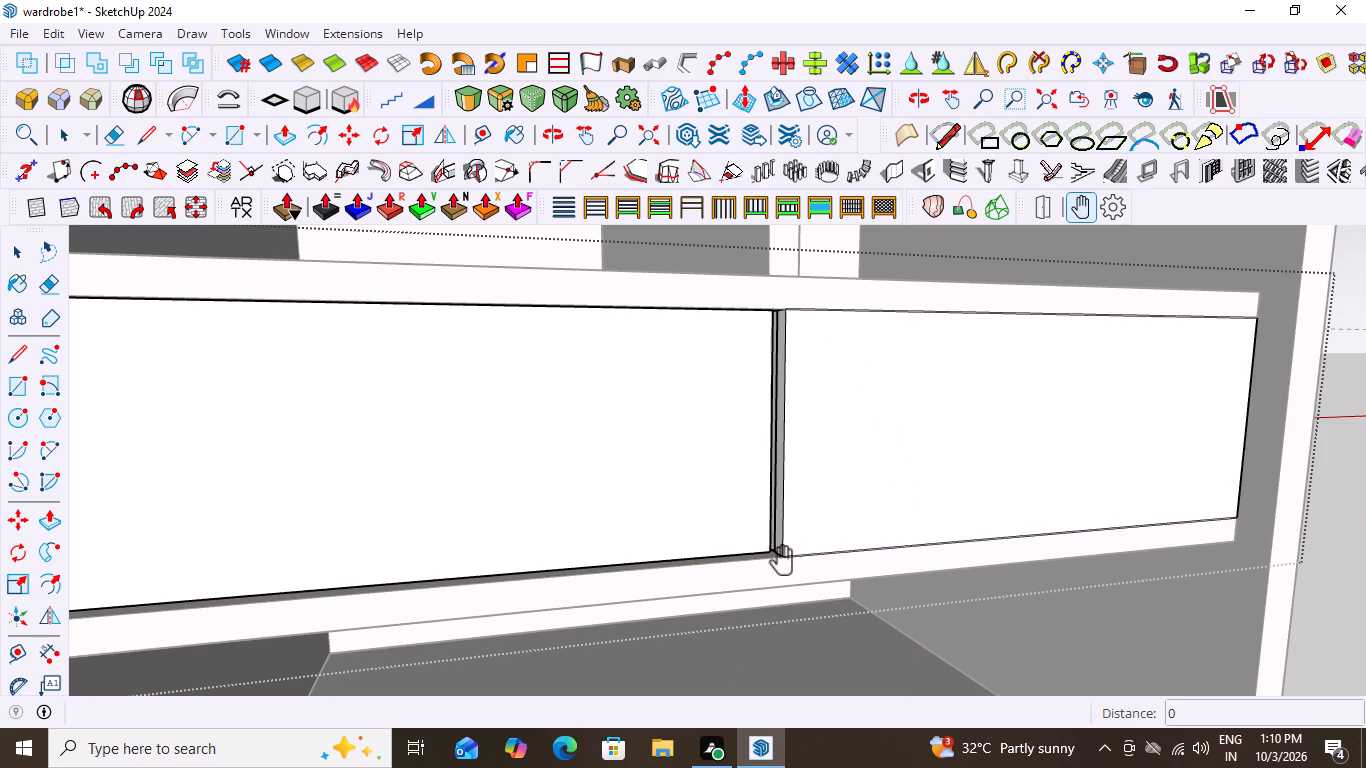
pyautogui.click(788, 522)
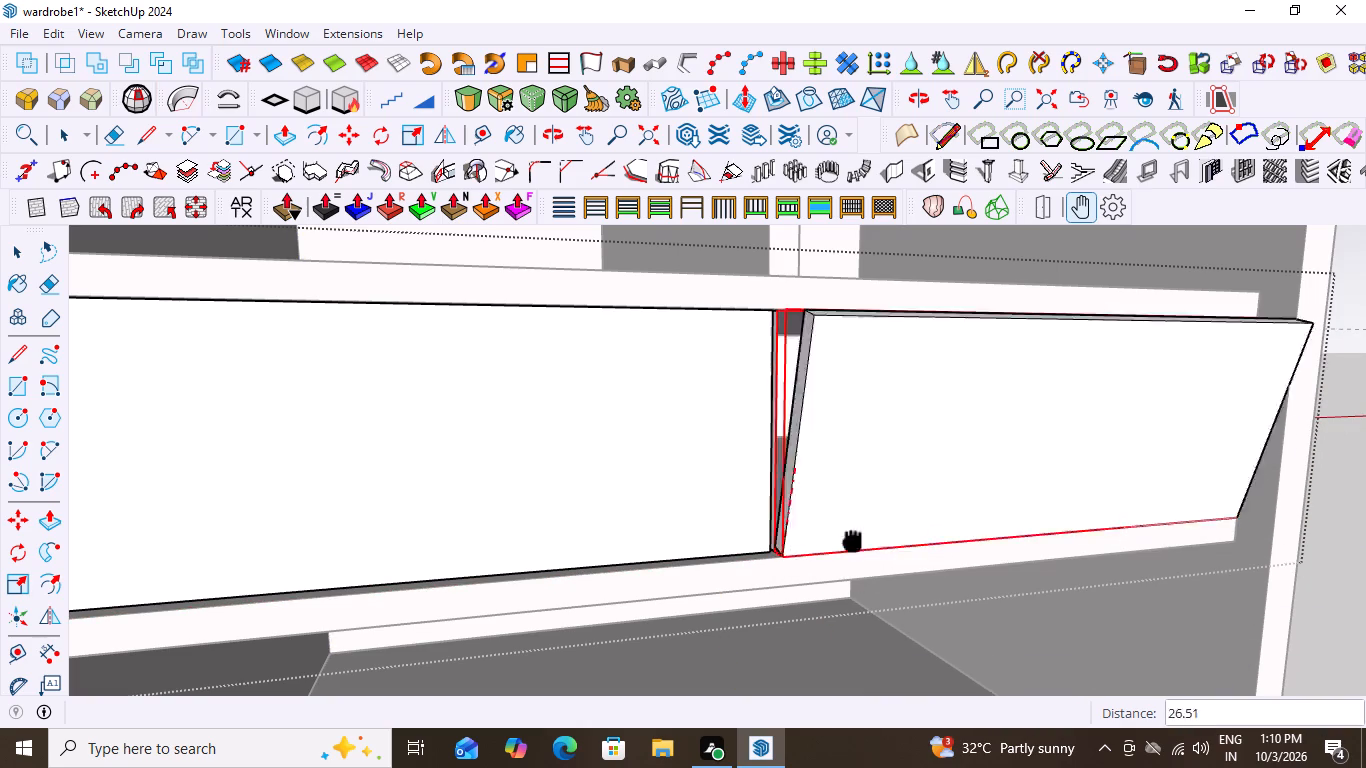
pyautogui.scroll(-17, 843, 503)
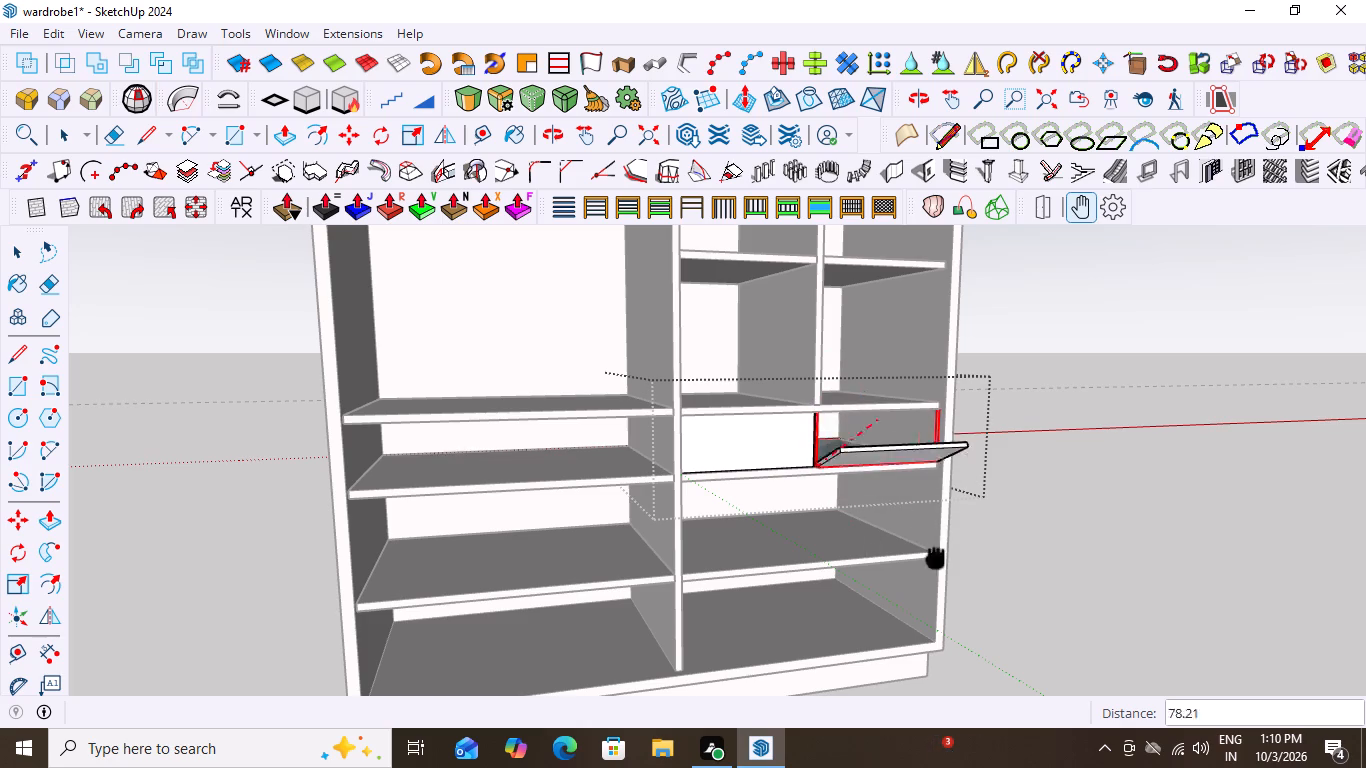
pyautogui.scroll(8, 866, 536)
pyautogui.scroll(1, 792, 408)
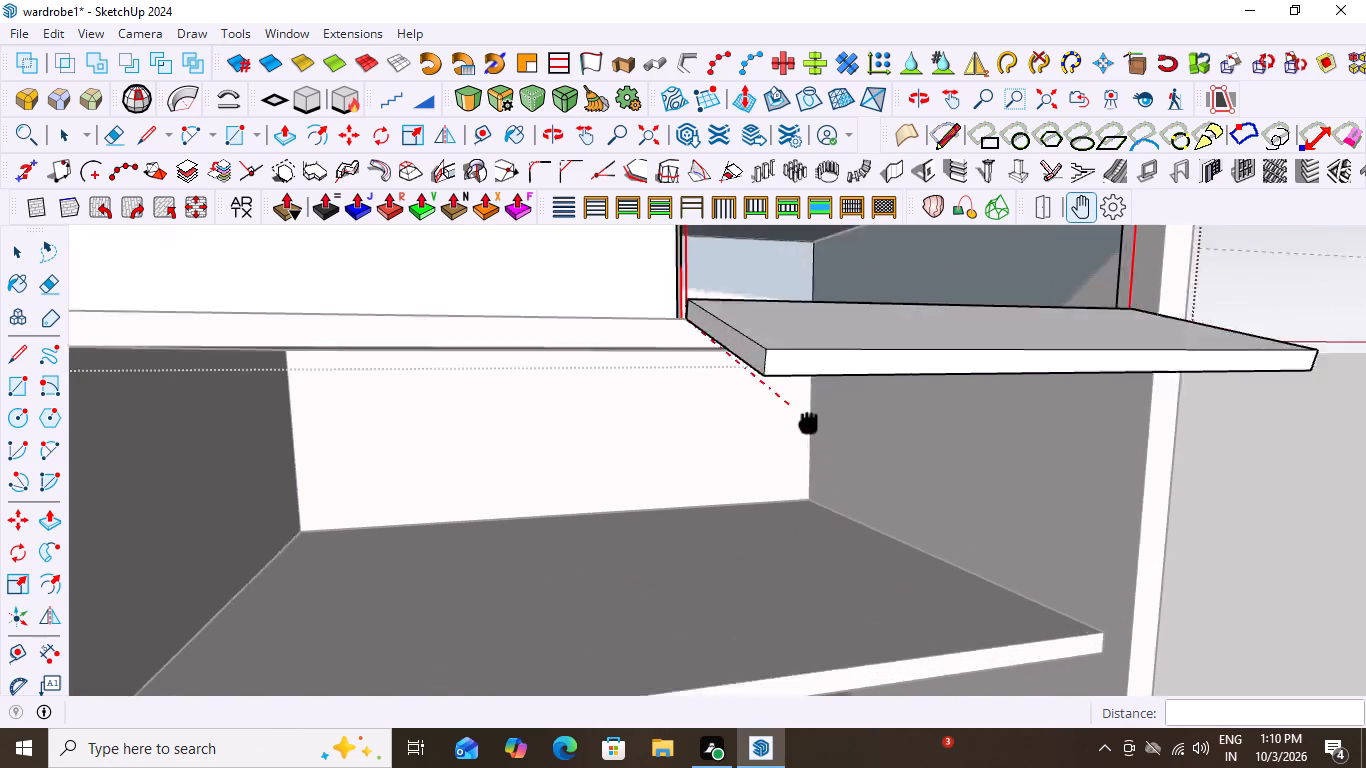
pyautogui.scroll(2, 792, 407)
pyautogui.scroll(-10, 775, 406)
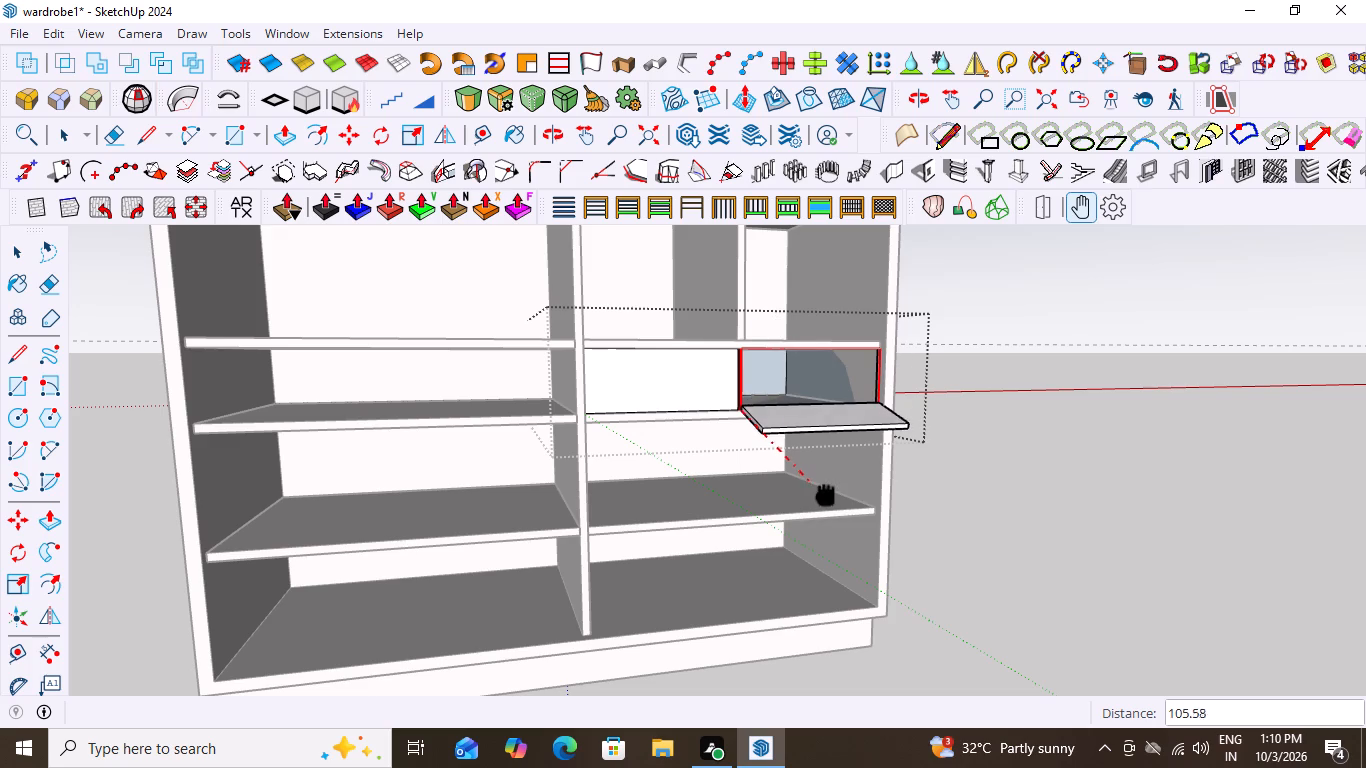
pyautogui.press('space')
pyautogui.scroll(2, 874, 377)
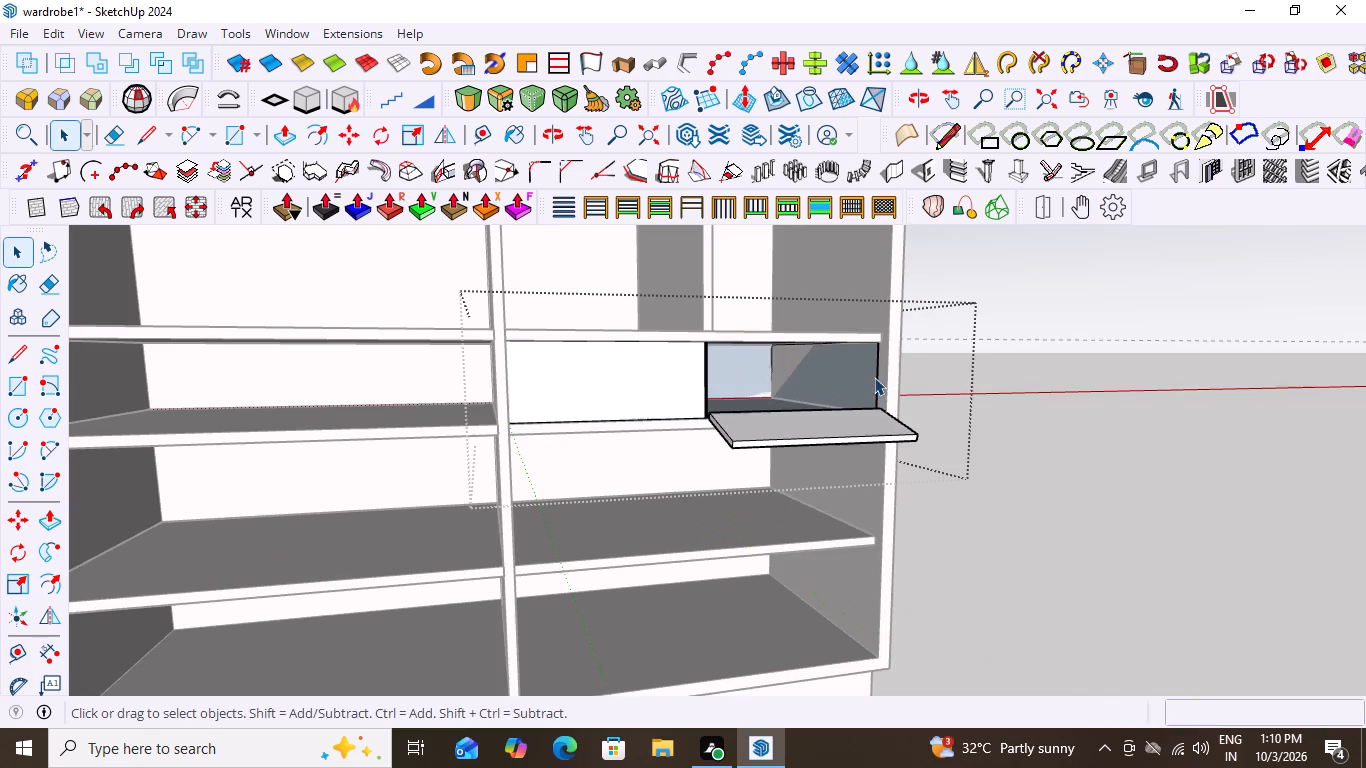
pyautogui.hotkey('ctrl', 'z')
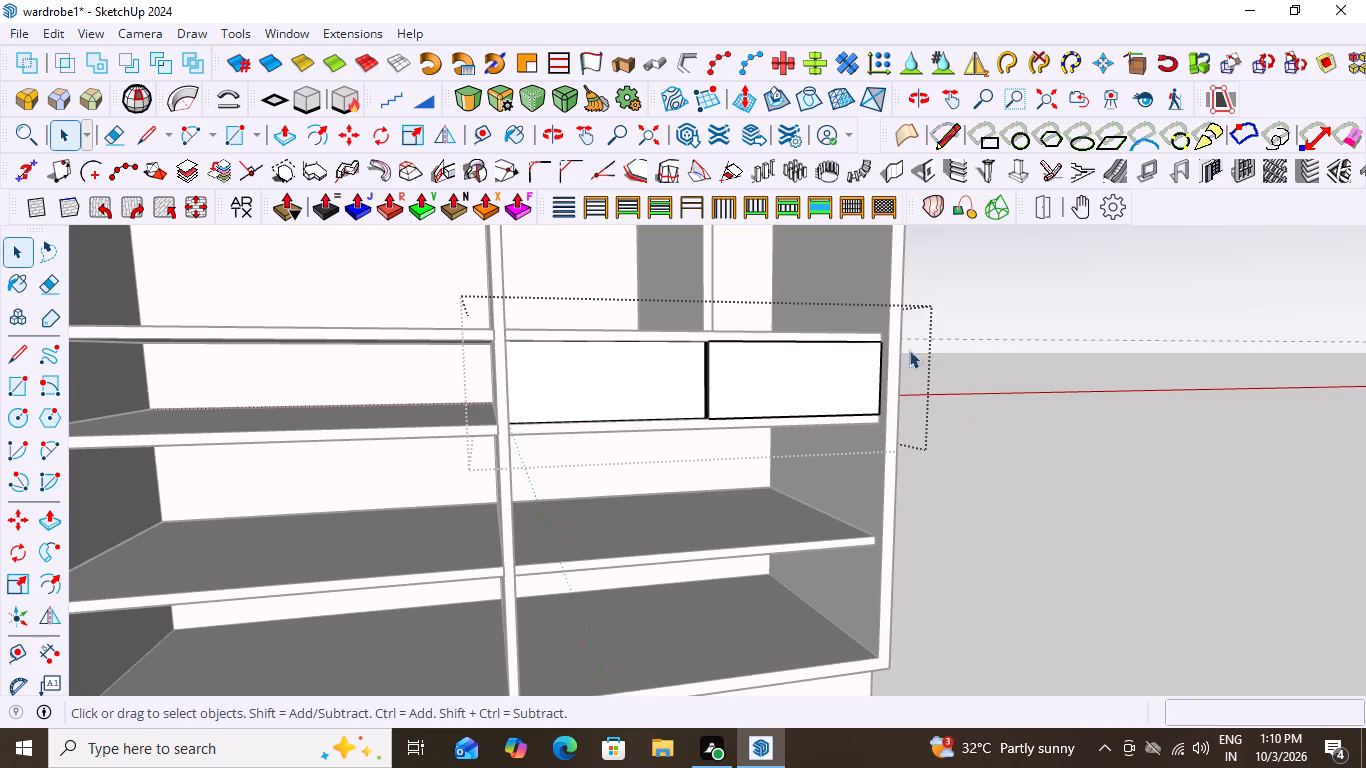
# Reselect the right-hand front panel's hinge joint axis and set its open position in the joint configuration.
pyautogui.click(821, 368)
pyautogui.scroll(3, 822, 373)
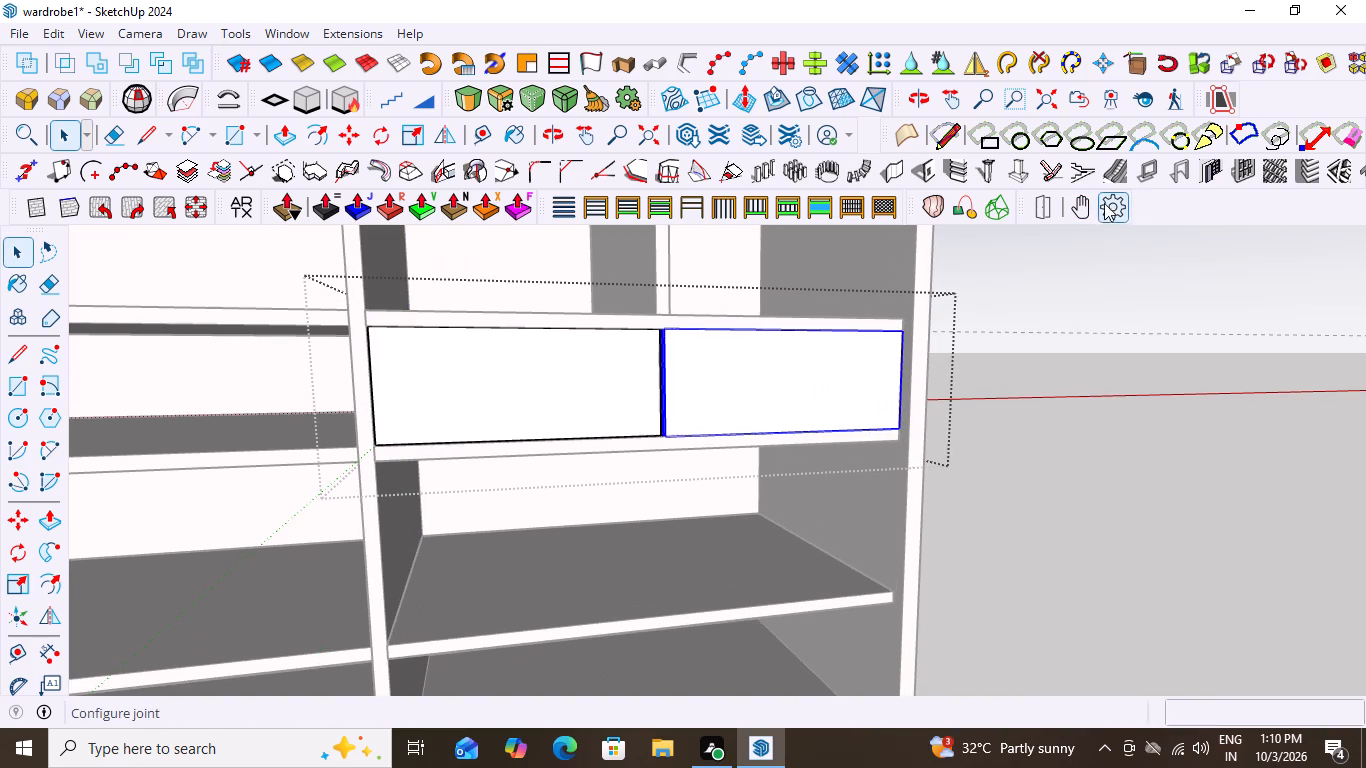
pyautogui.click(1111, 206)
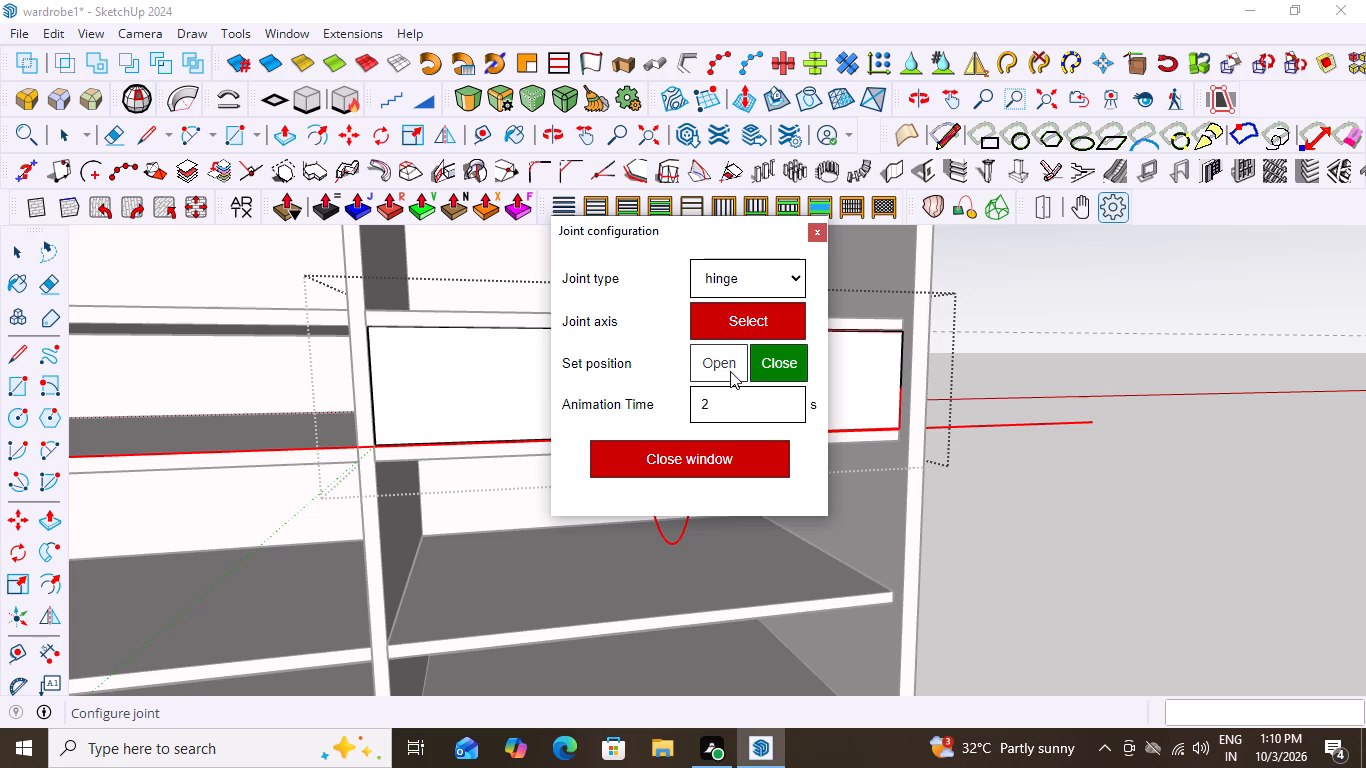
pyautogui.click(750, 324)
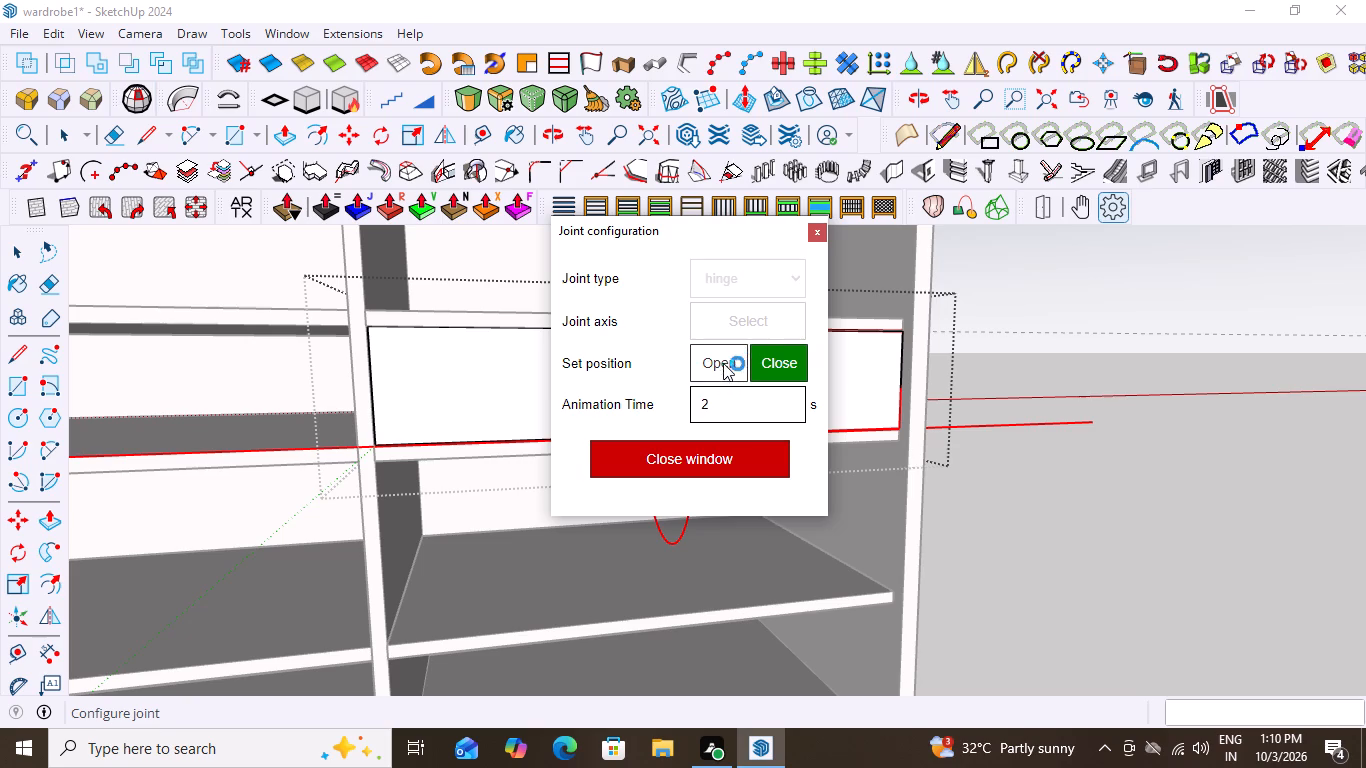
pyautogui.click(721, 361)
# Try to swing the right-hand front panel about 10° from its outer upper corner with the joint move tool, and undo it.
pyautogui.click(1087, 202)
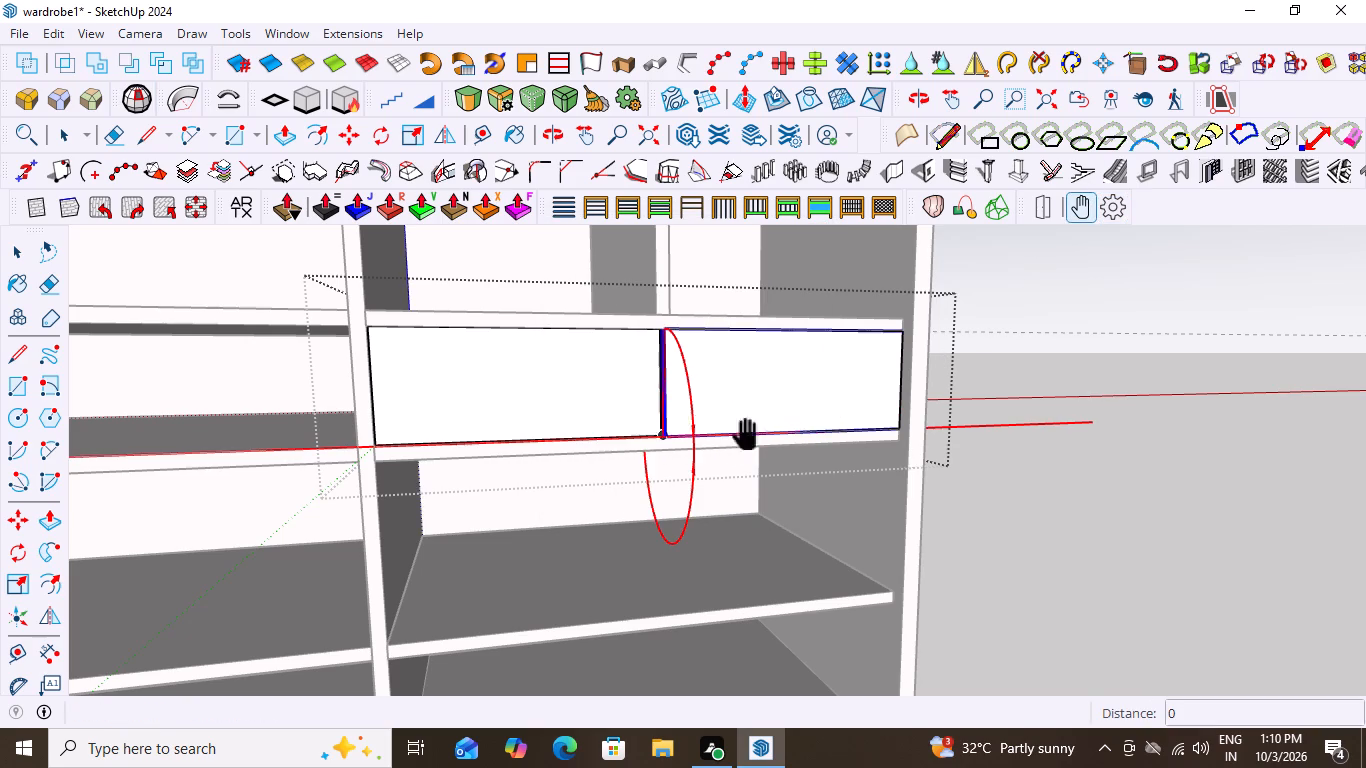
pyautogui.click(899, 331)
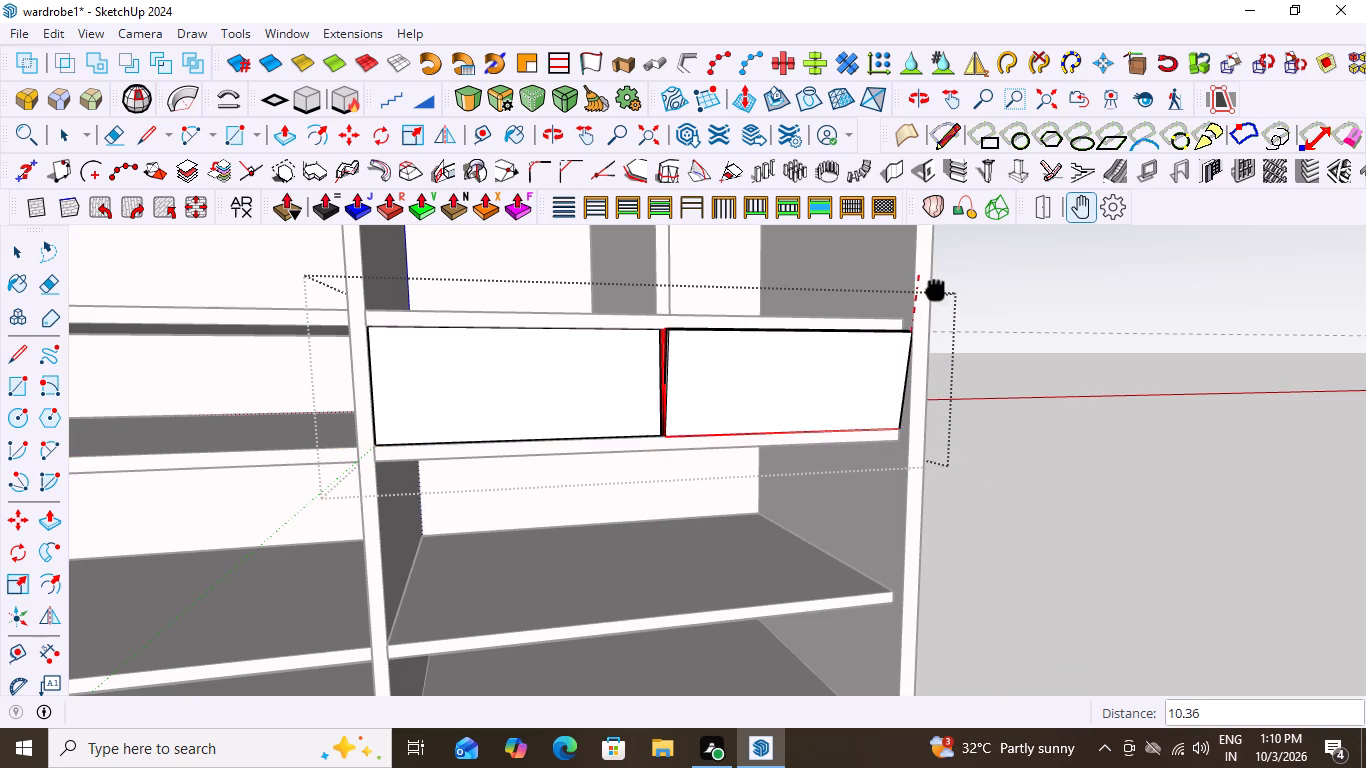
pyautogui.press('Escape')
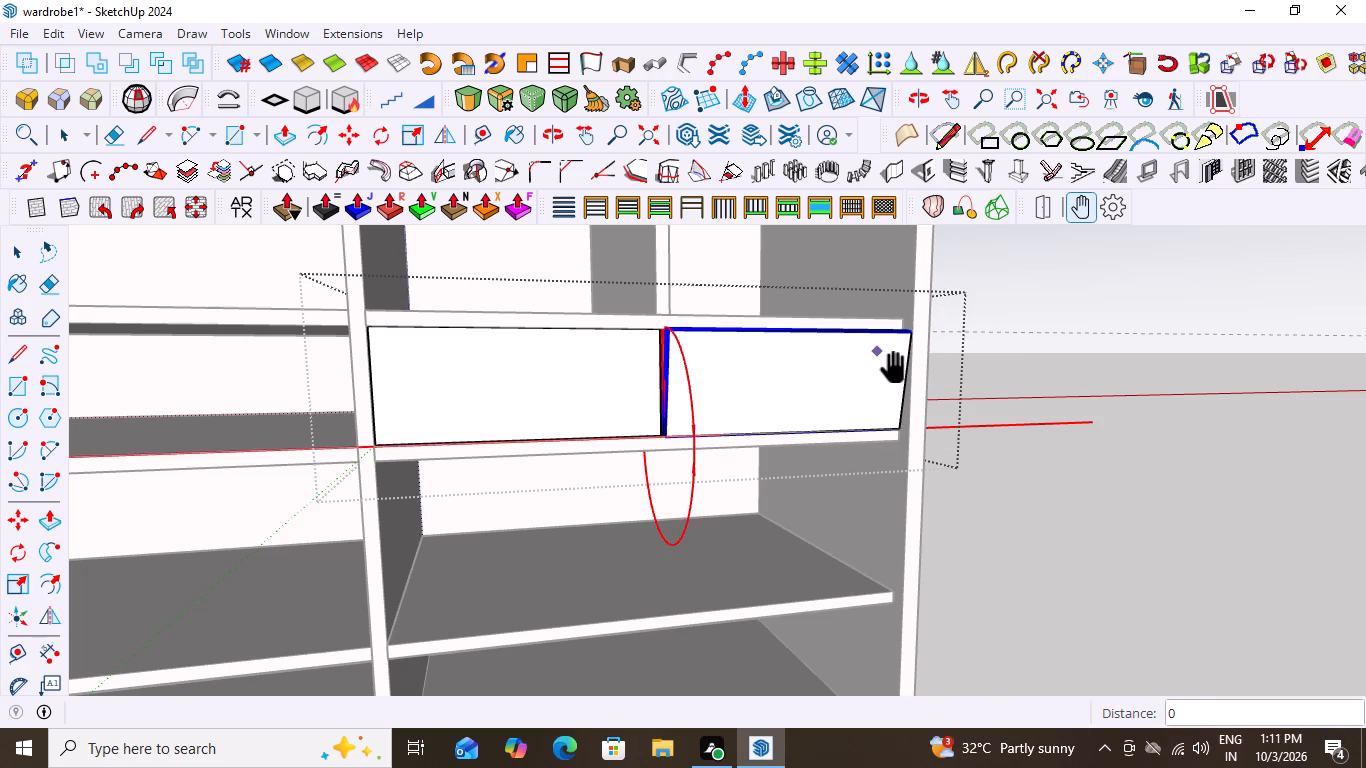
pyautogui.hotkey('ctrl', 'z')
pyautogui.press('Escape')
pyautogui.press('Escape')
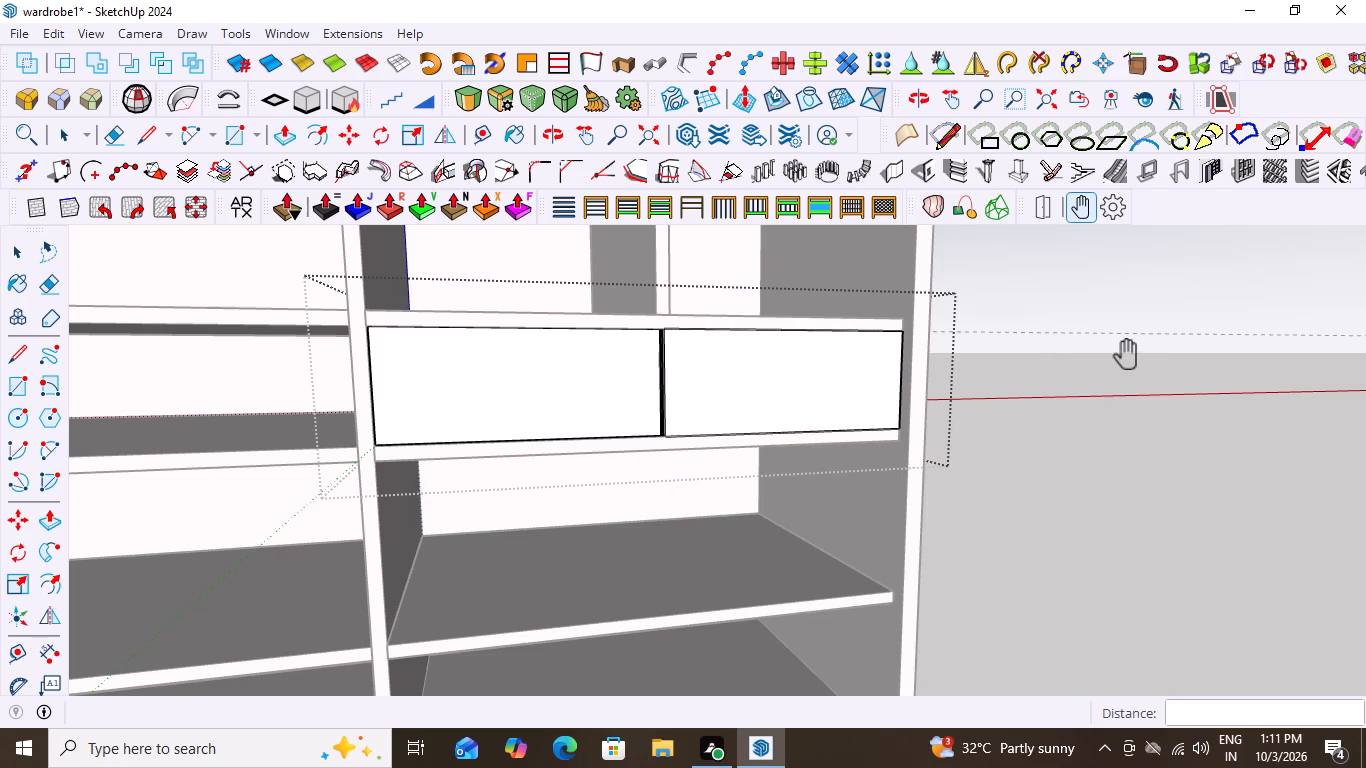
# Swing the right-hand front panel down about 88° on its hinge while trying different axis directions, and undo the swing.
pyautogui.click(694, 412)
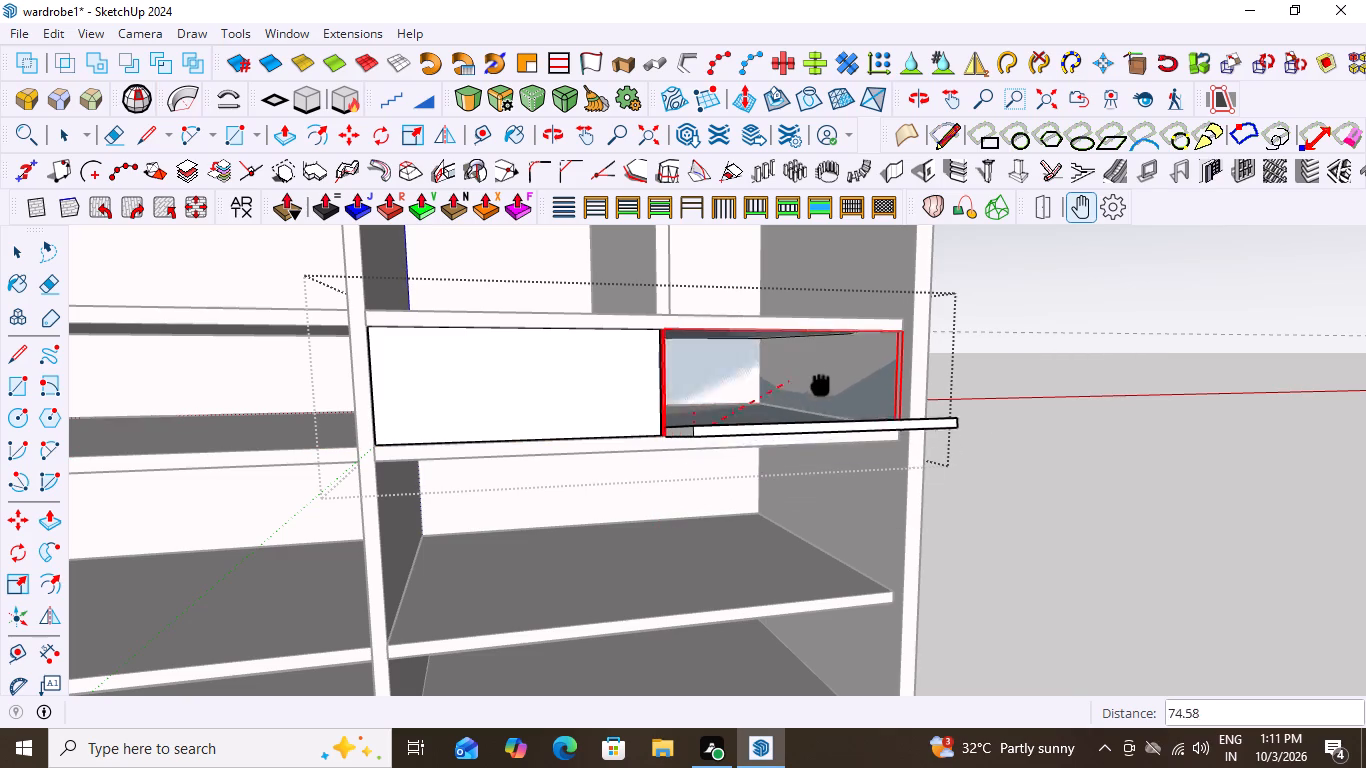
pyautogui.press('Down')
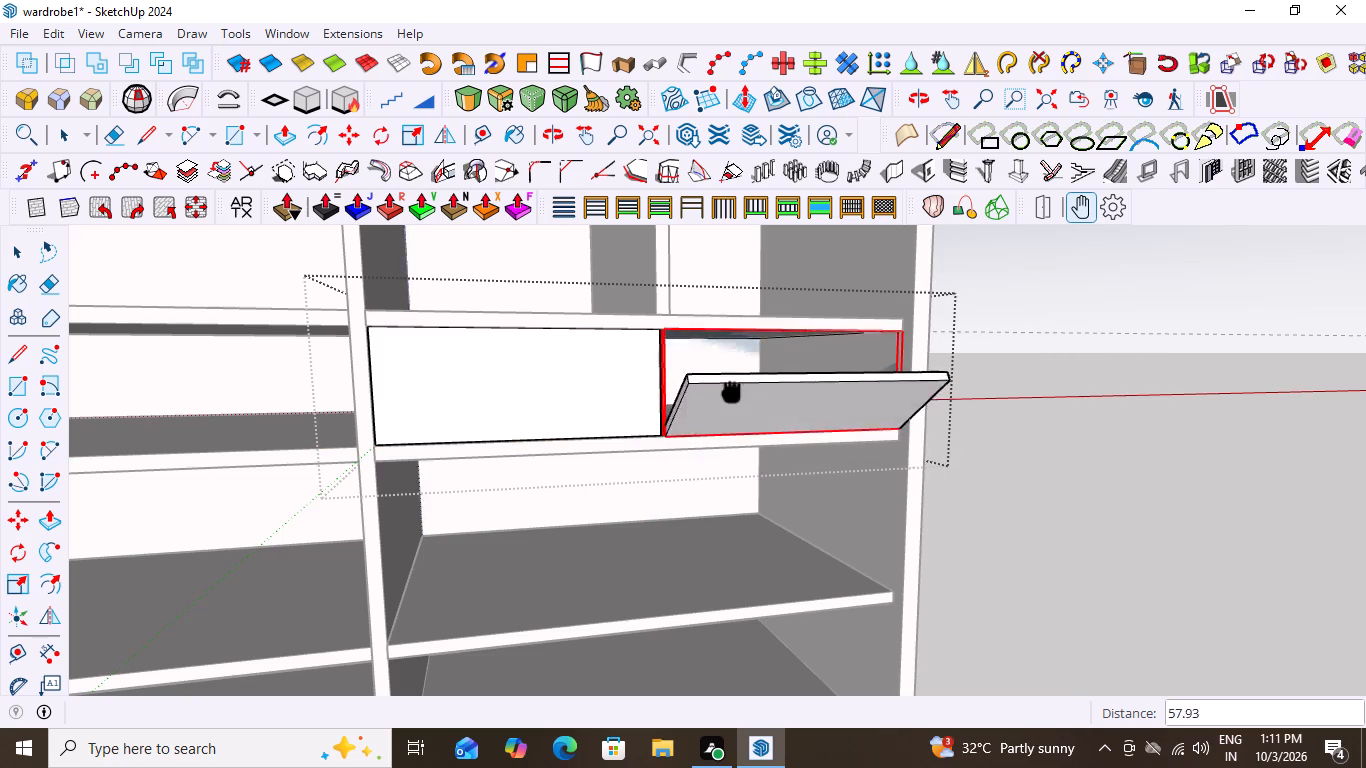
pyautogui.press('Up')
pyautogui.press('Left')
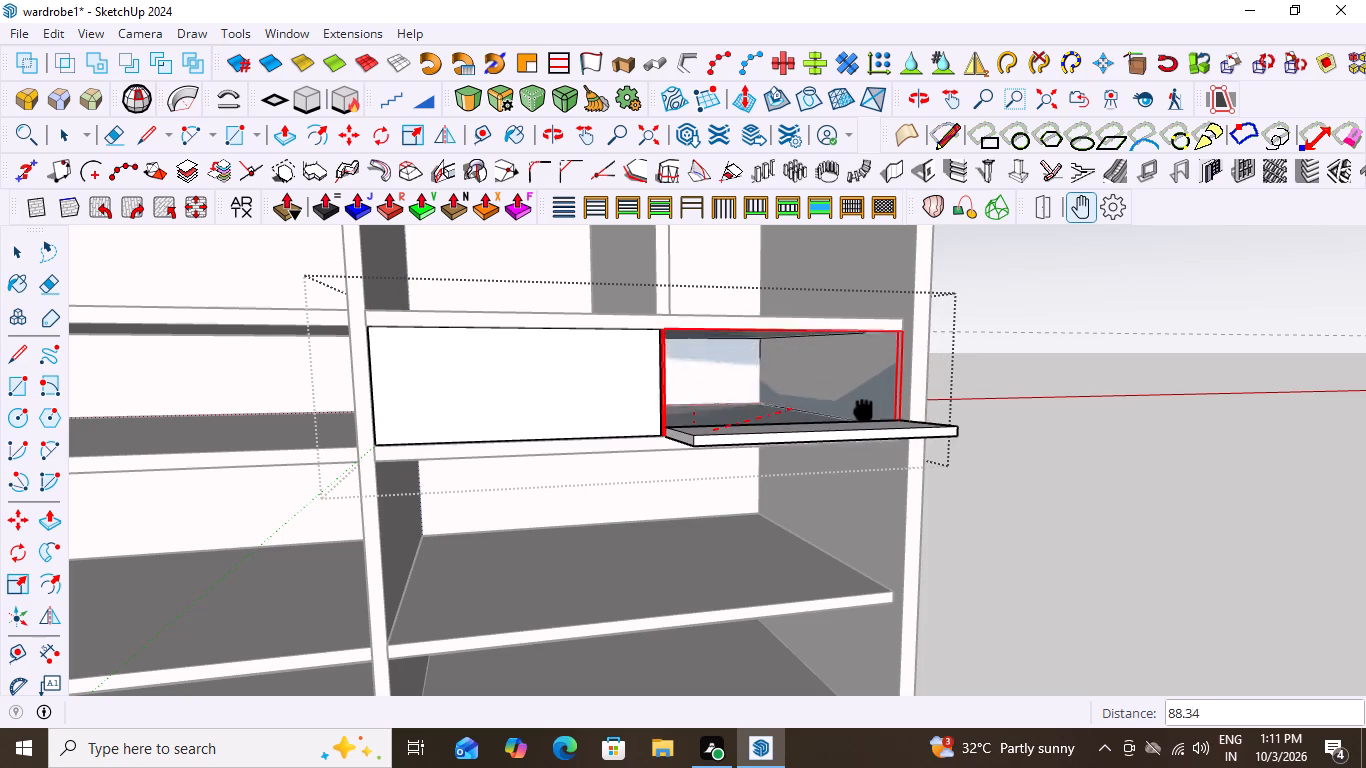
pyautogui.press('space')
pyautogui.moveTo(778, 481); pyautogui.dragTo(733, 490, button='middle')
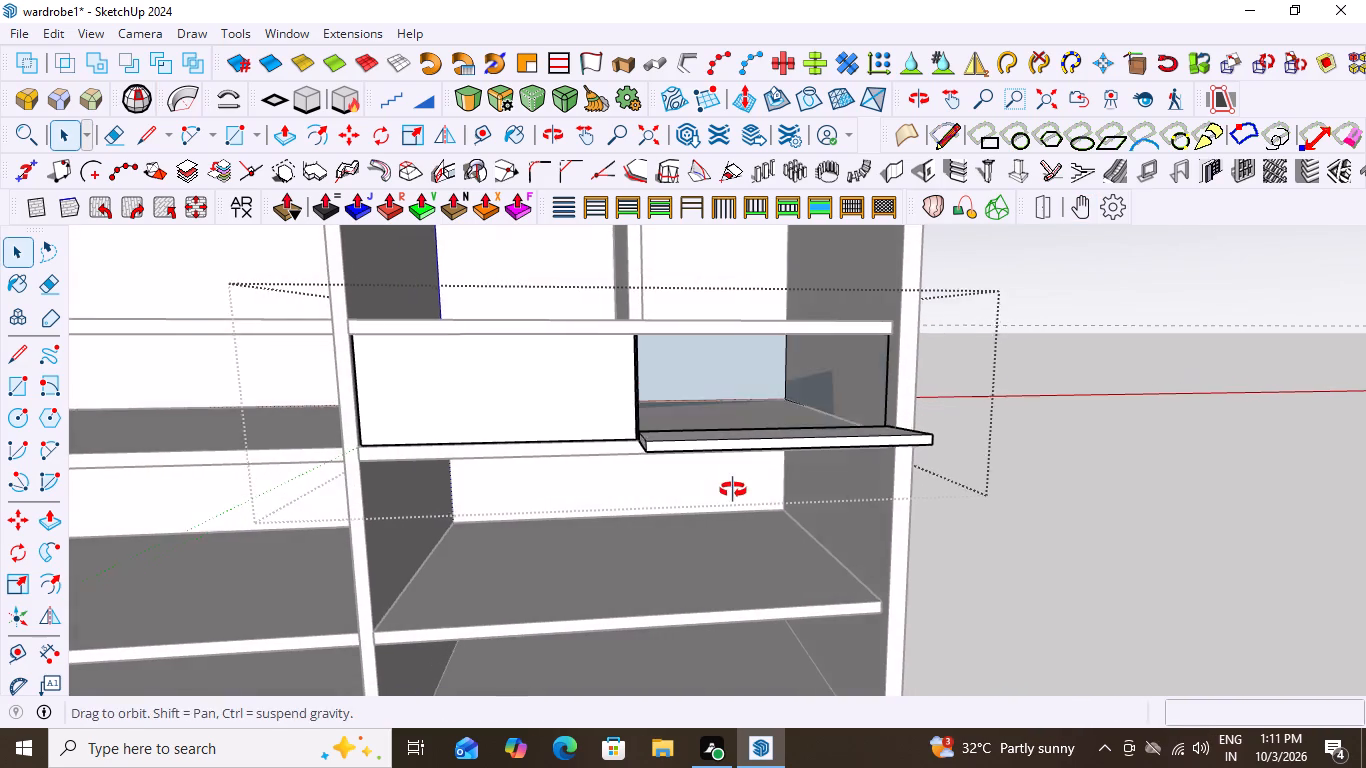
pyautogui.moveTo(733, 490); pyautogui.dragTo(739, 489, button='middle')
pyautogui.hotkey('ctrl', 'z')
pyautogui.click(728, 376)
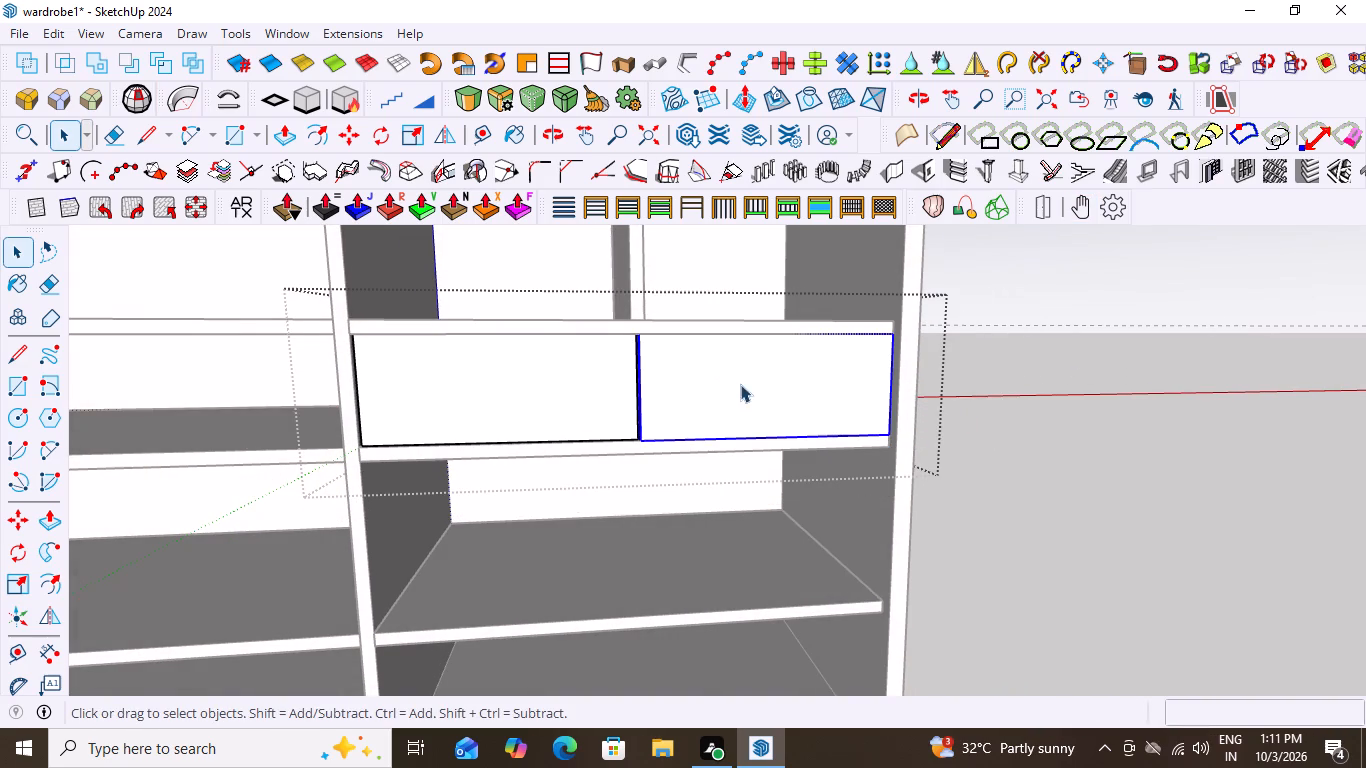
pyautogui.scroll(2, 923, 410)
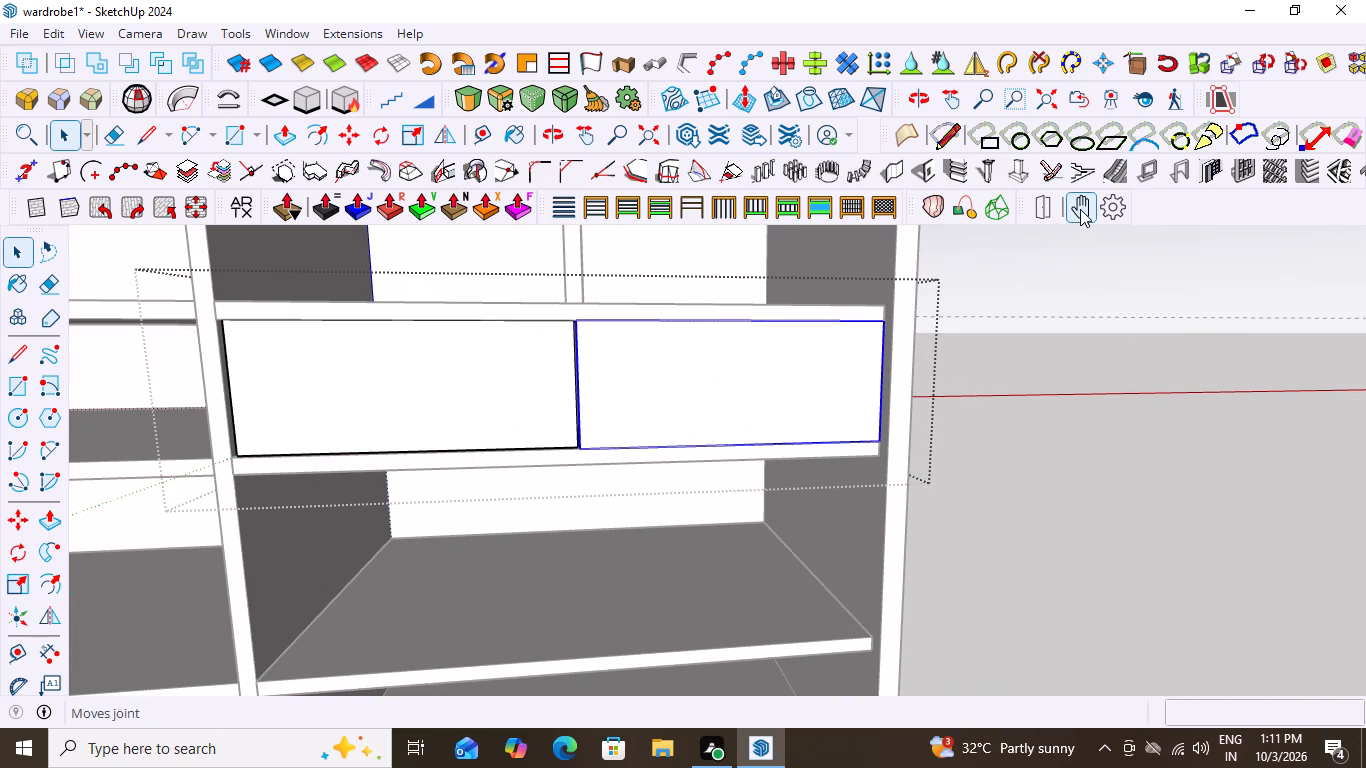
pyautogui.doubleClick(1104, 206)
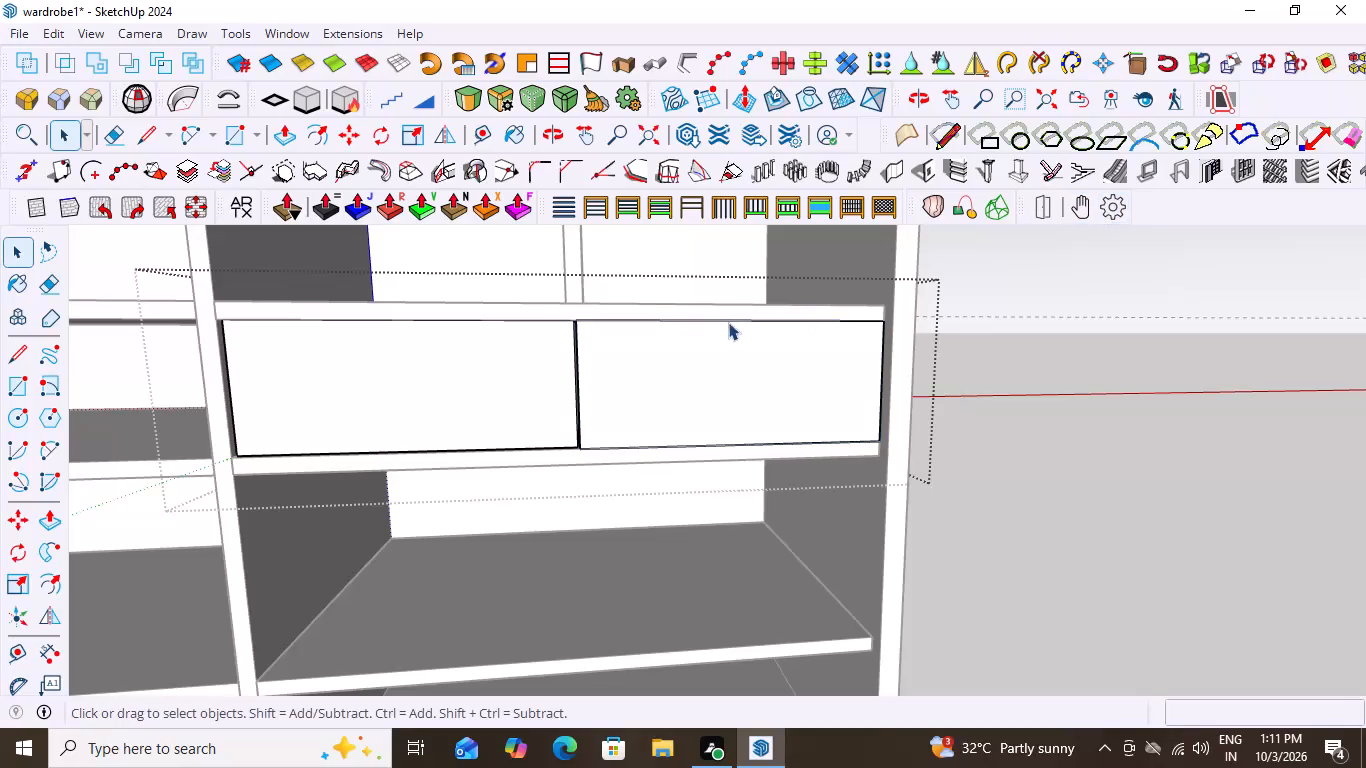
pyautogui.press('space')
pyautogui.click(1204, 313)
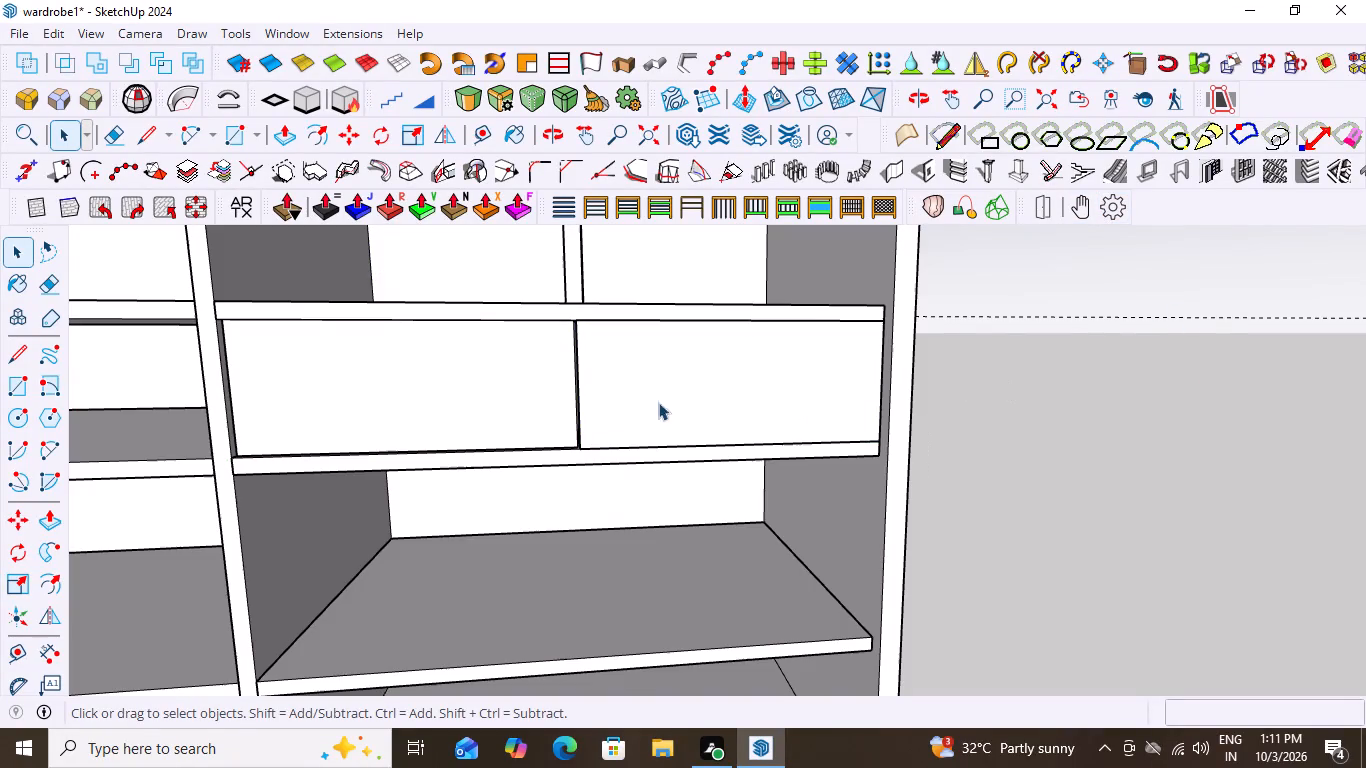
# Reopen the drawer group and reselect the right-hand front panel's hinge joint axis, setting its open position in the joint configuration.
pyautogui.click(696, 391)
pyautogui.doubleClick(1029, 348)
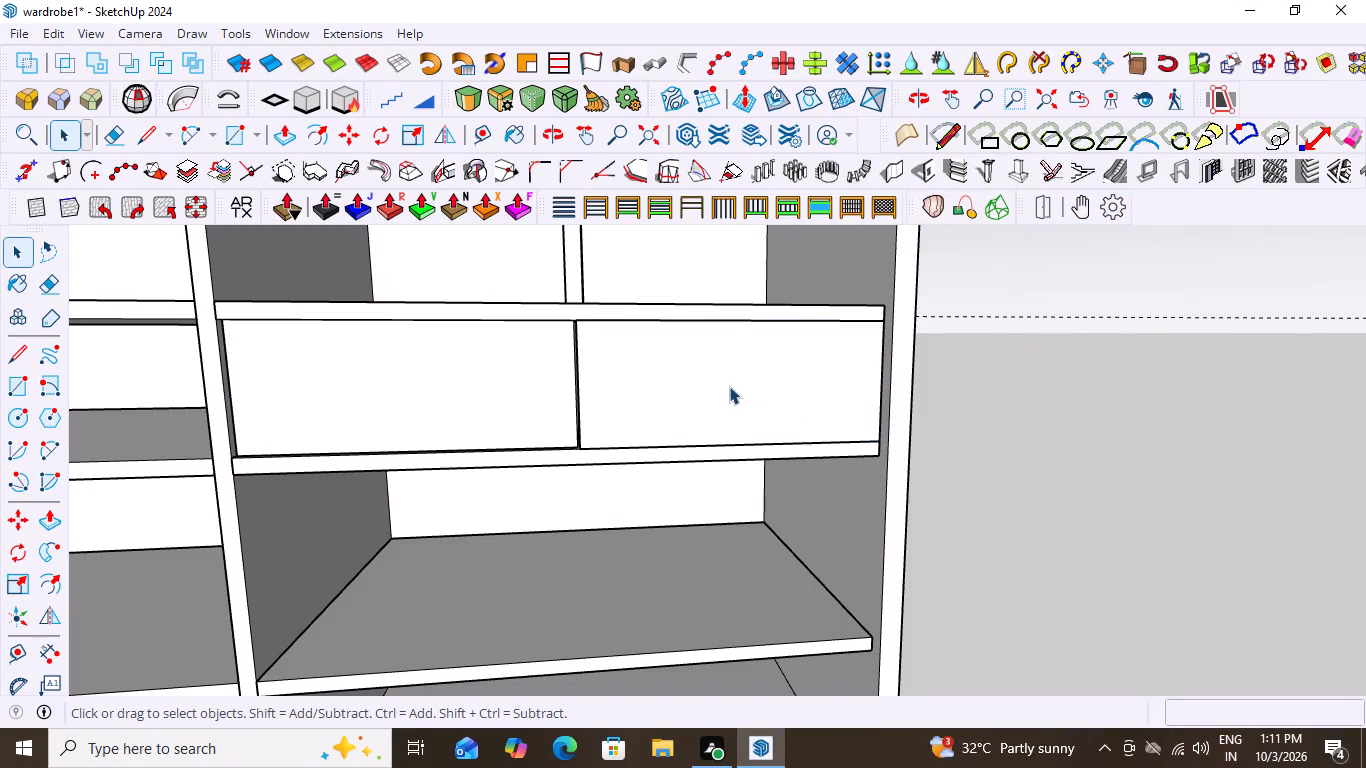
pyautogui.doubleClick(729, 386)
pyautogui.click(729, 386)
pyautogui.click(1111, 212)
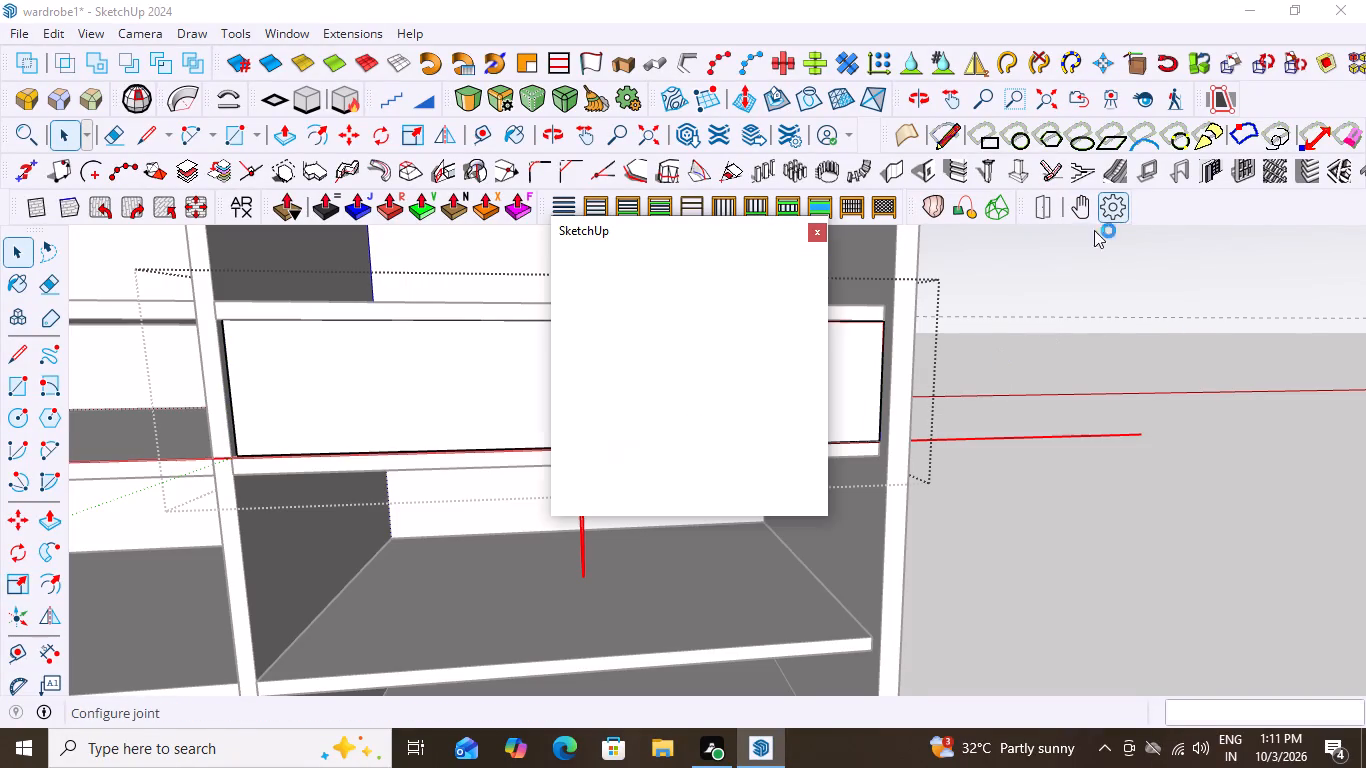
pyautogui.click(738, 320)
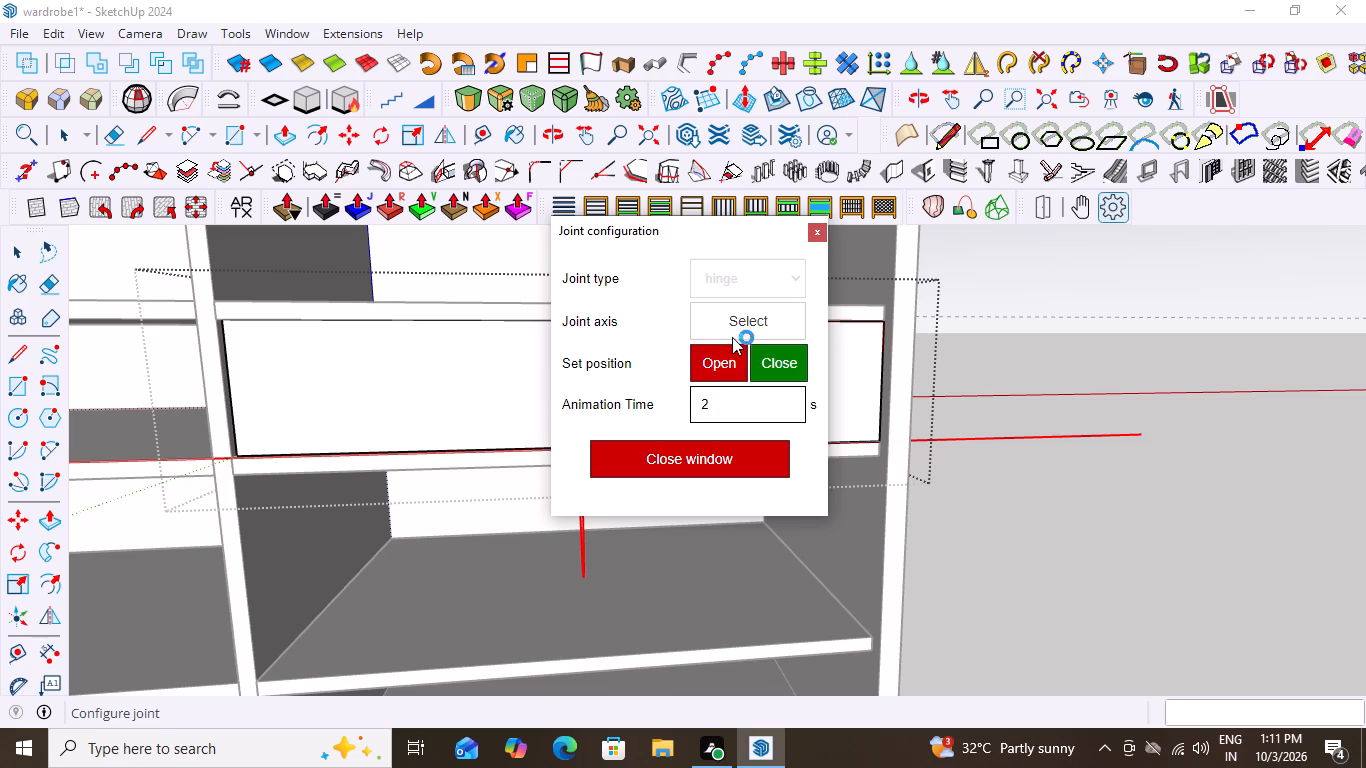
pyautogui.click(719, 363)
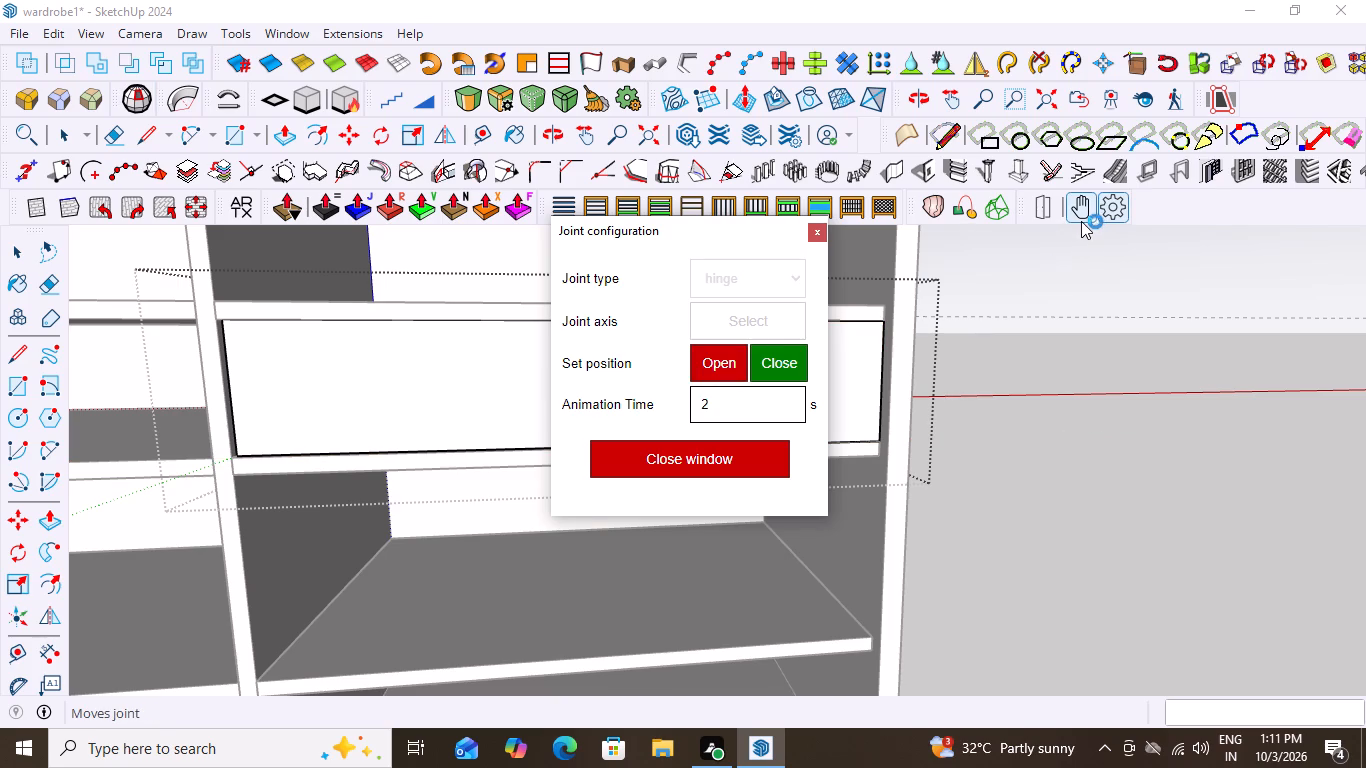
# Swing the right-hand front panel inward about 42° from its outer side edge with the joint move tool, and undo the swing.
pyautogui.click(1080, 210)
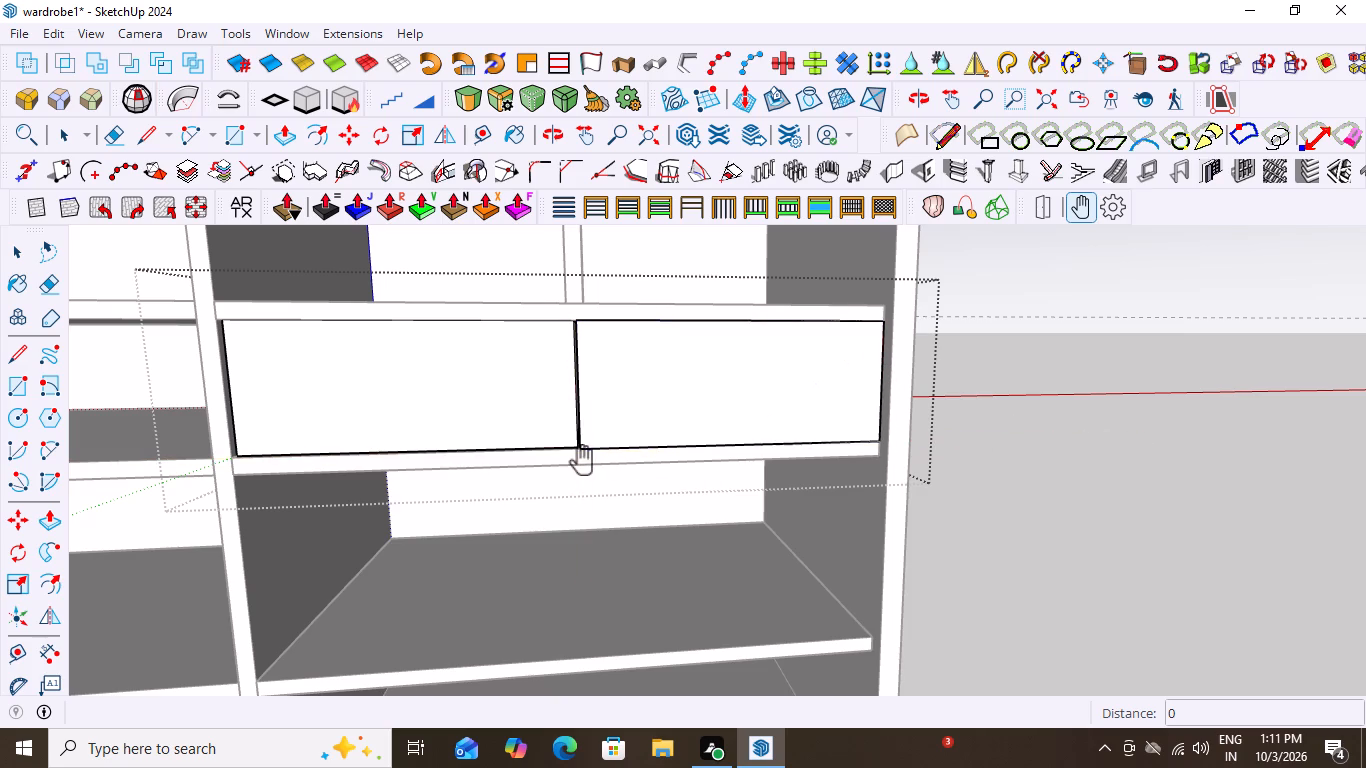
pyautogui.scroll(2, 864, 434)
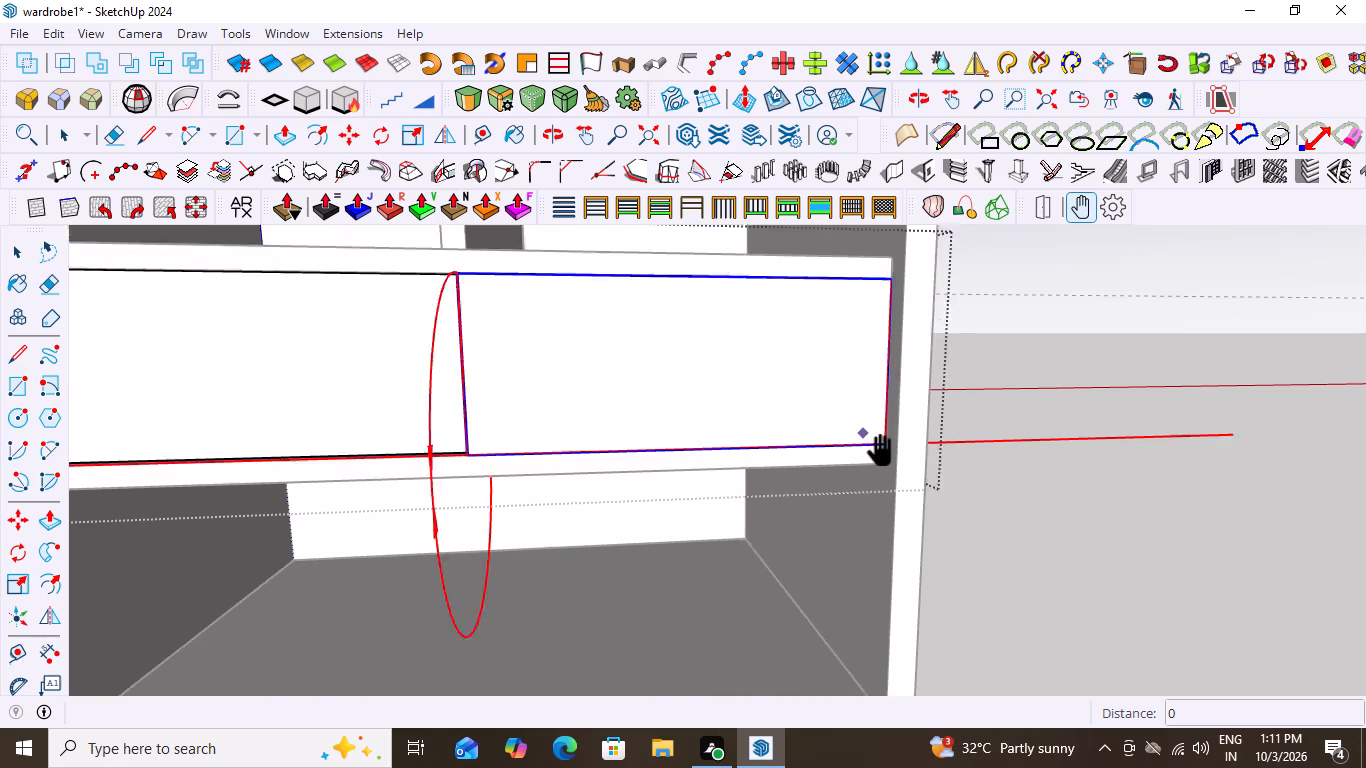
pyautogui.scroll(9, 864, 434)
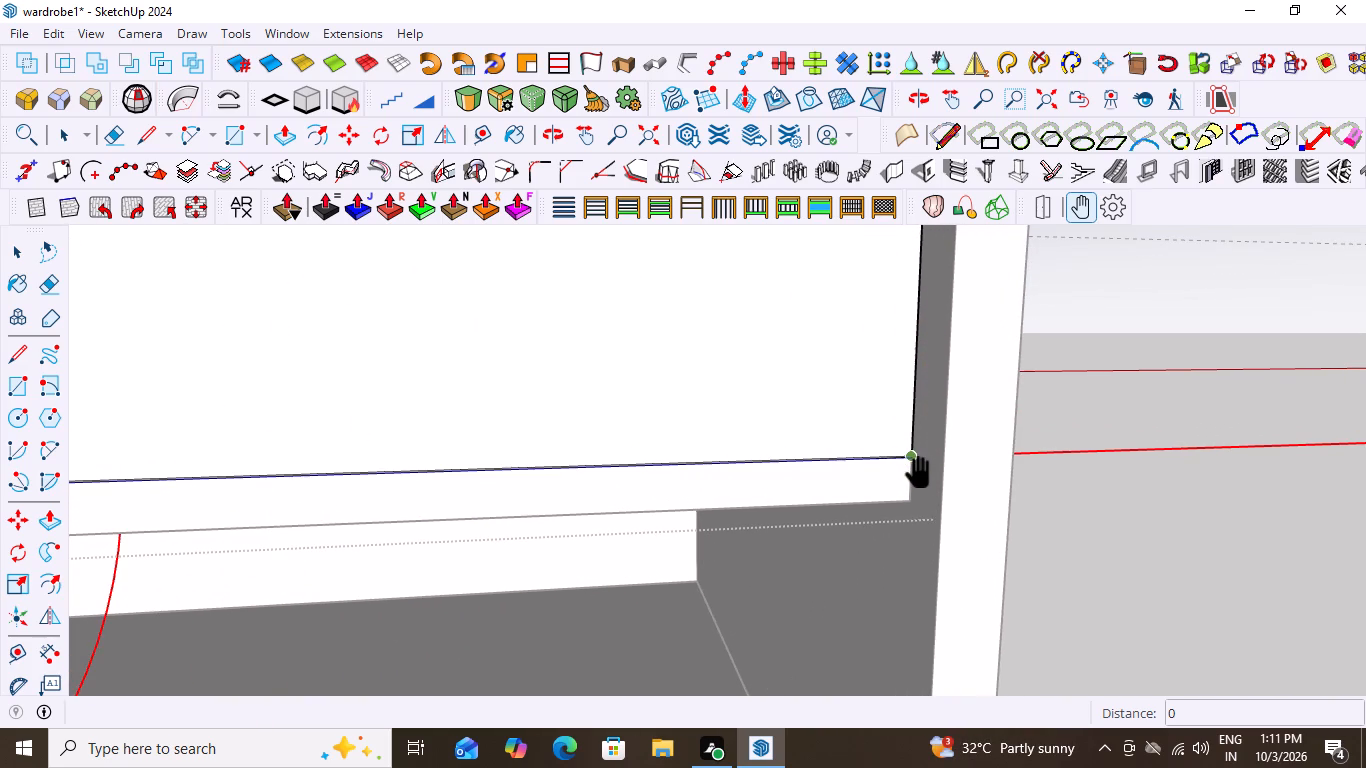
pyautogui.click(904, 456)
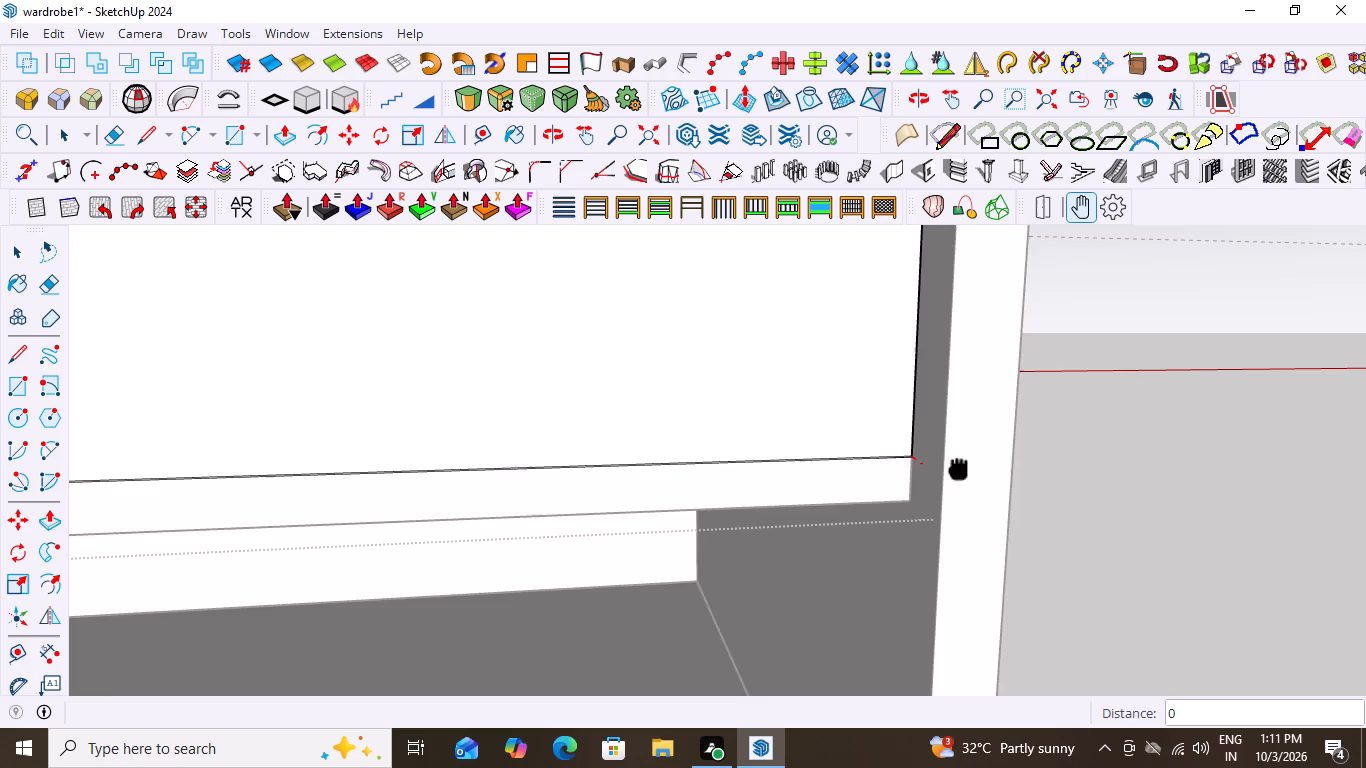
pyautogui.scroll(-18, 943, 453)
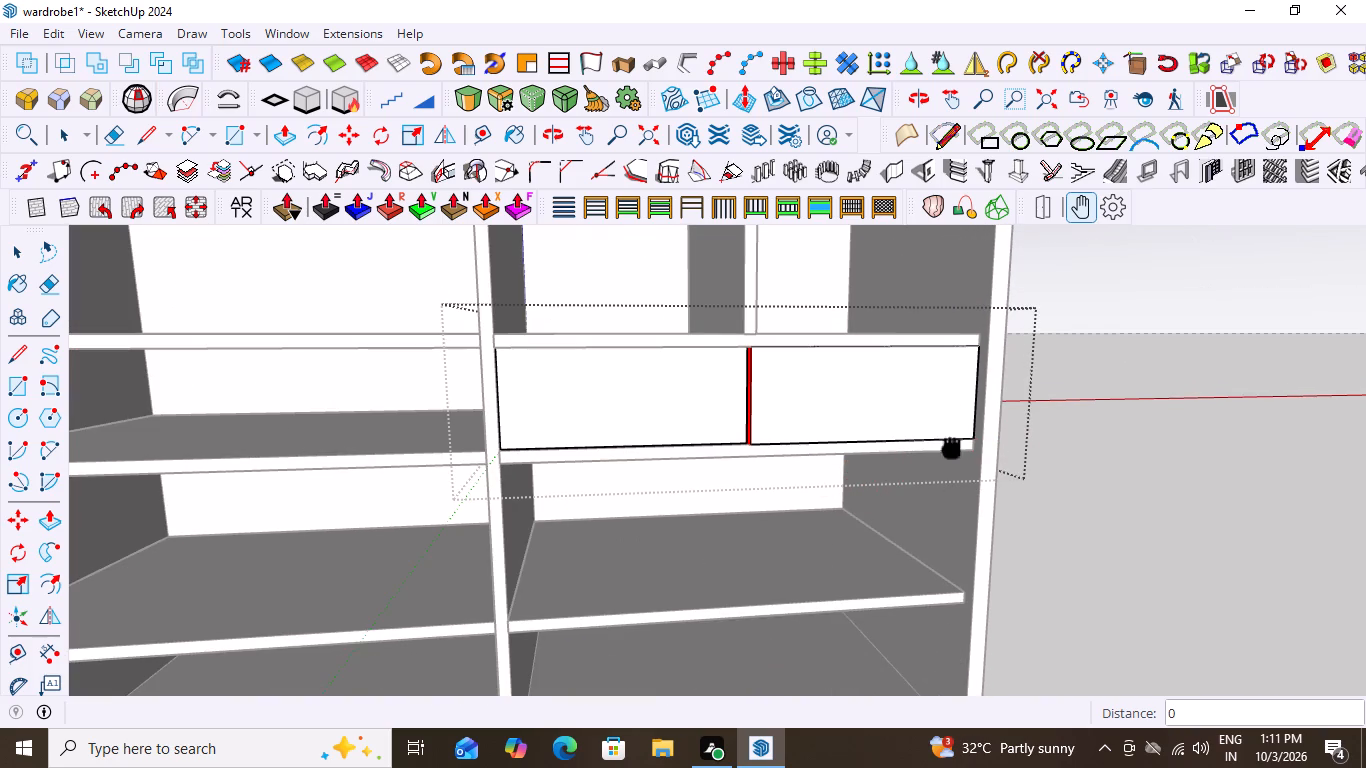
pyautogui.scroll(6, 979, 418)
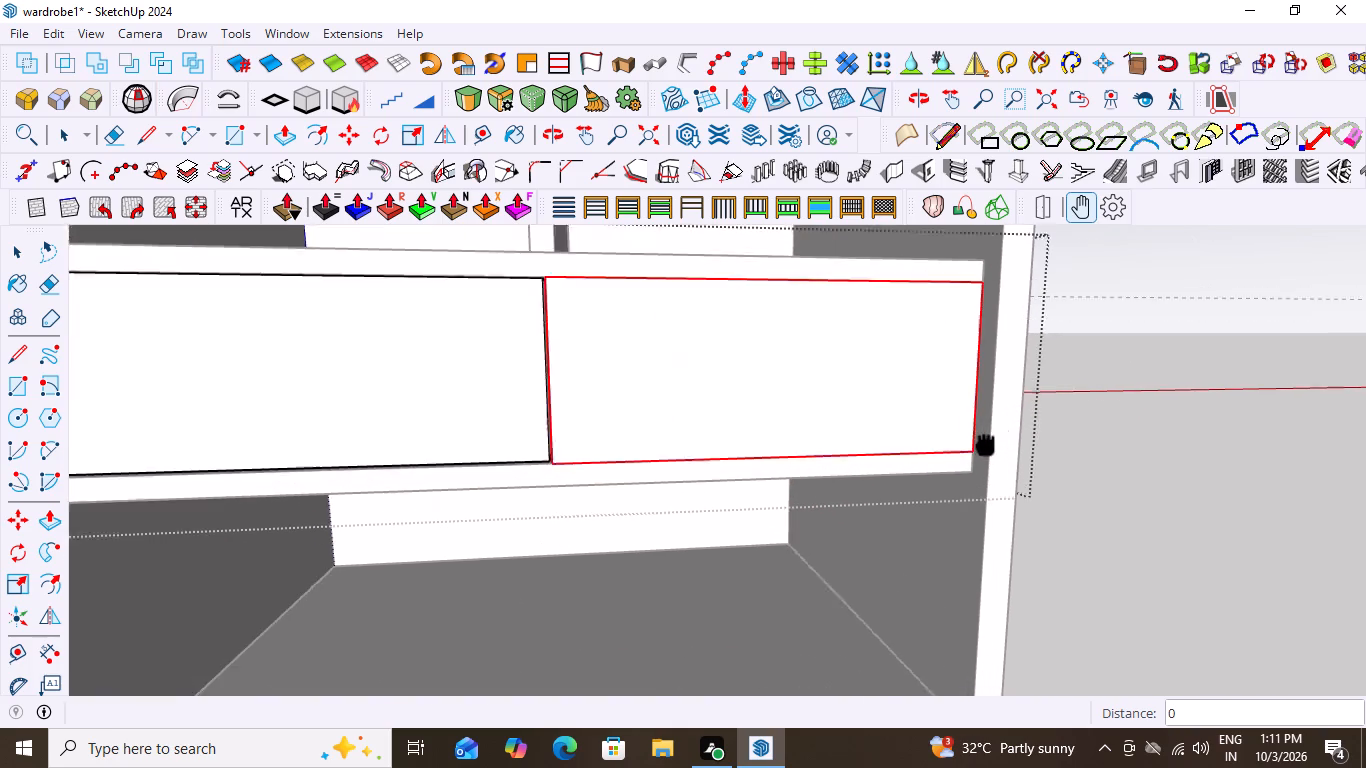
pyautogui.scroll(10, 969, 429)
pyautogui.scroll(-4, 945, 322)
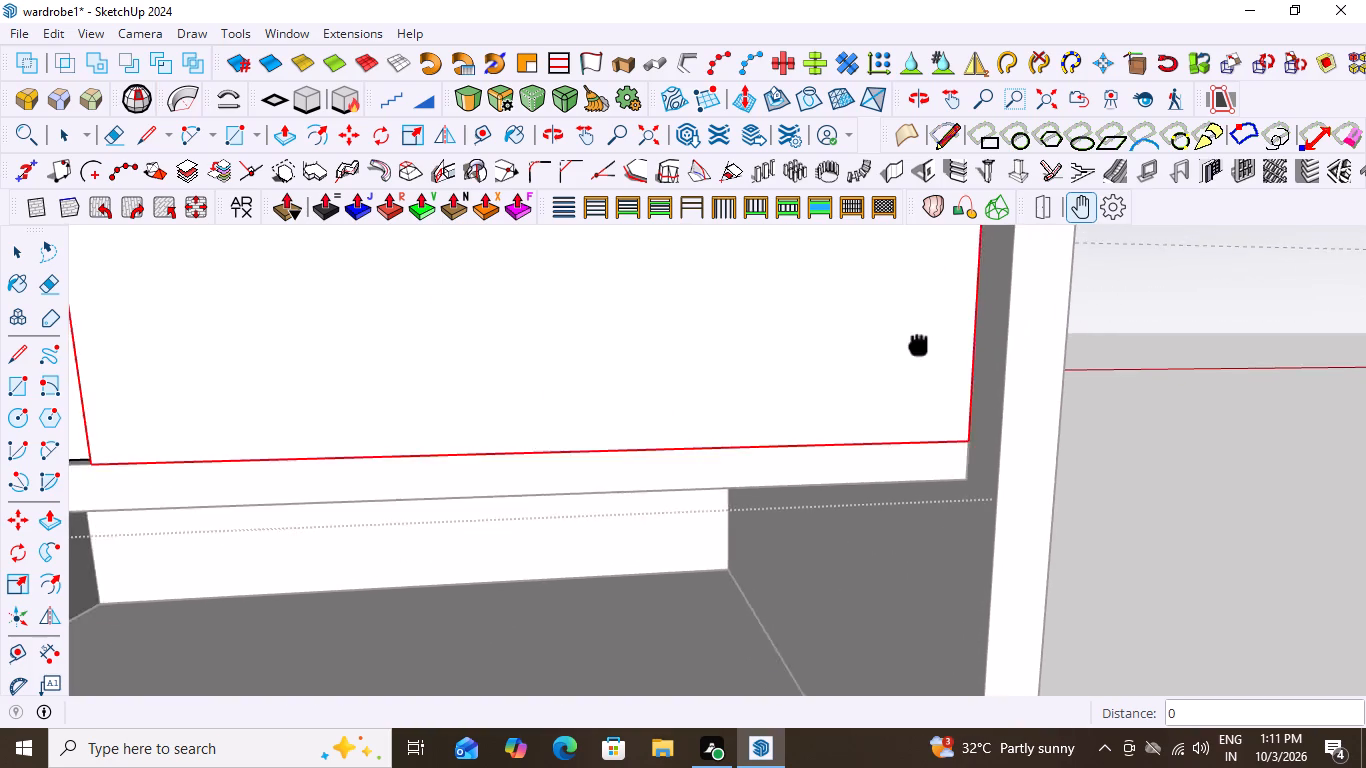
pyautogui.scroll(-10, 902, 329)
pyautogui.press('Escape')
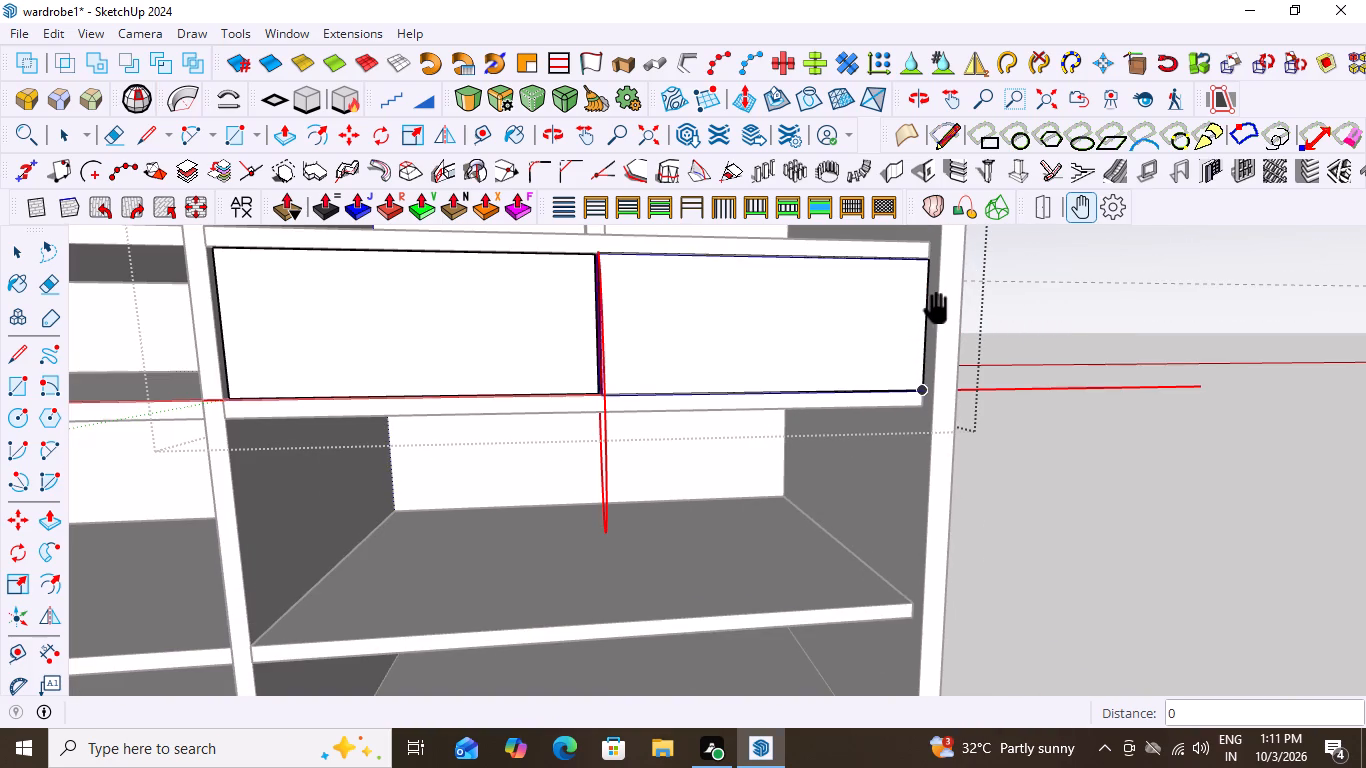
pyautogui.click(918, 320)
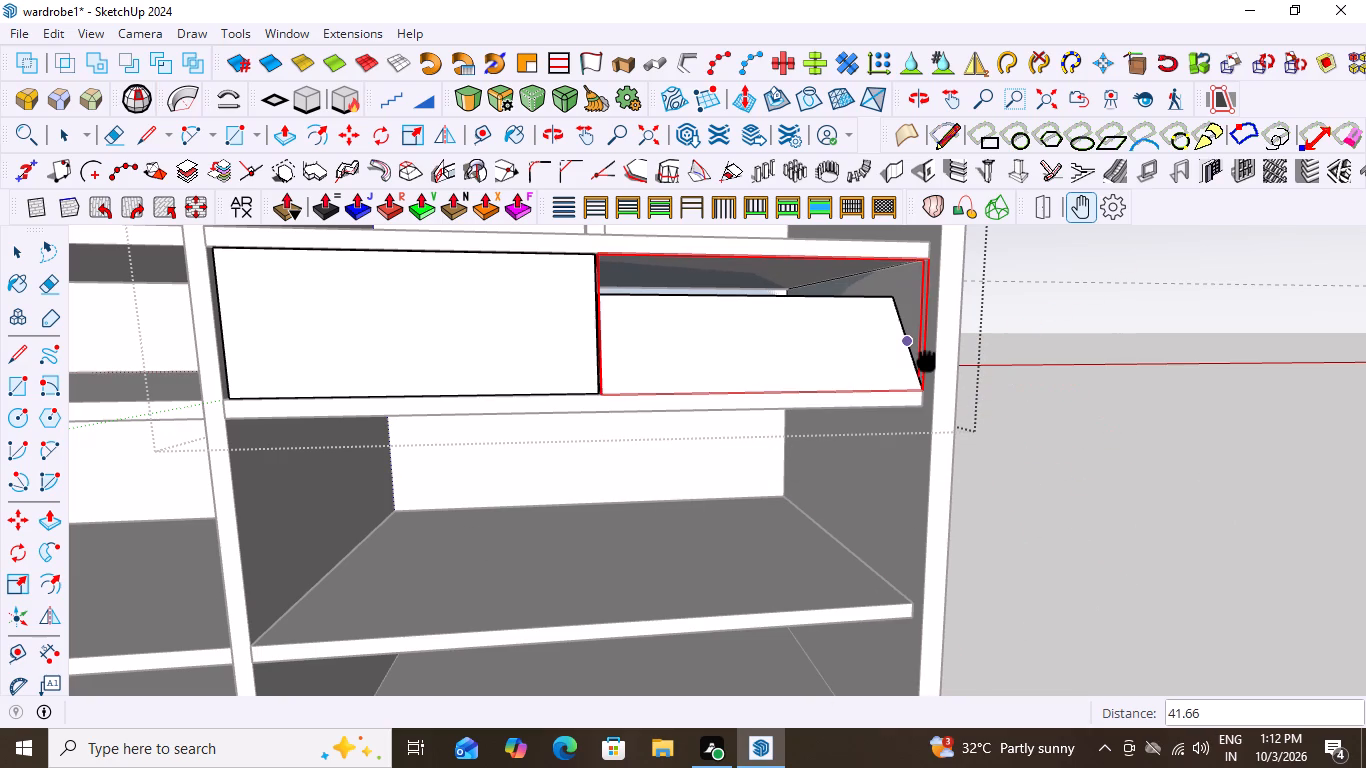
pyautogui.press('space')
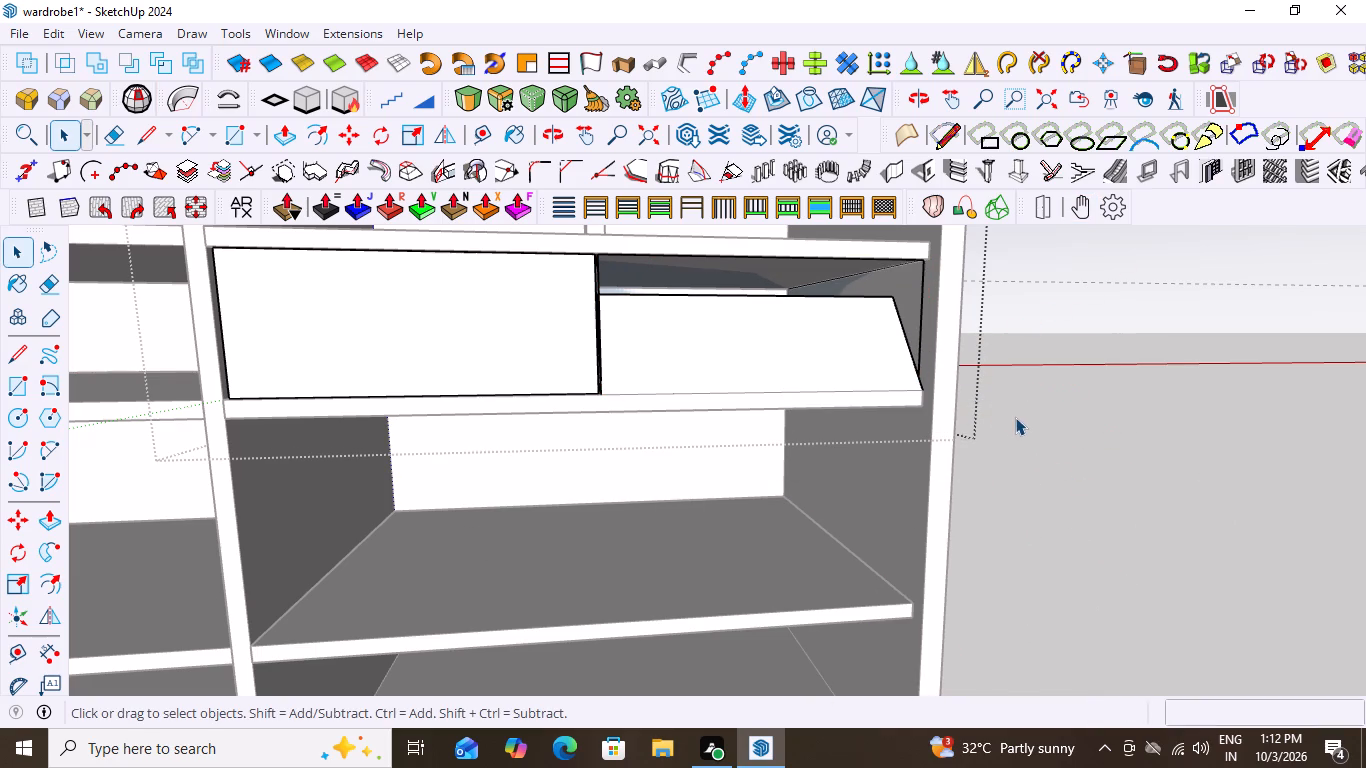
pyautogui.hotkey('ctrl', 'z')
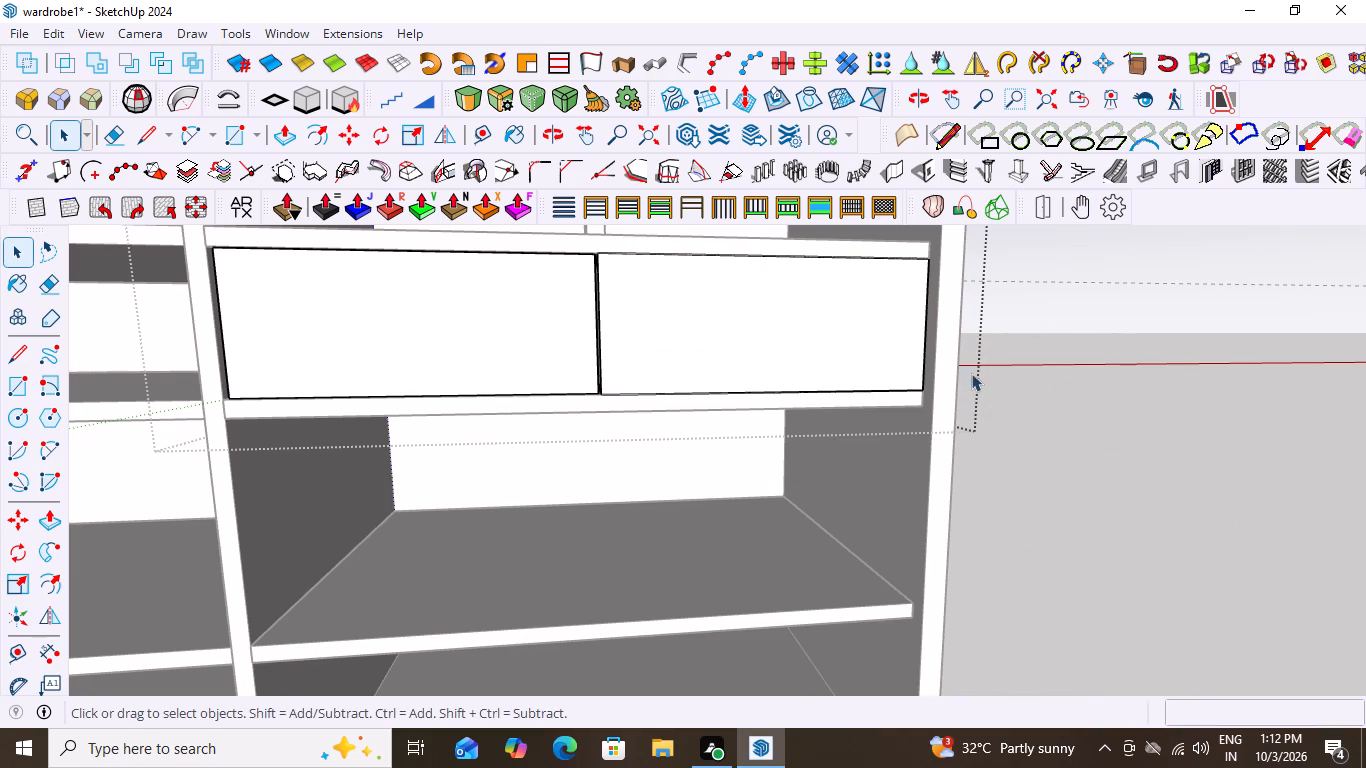
# Reselect the right-hand front panel's hinge joint axis and set its open position again in the joint configuration.
pyautogui.press('space')
pyautogui.moveTo(1063, 364); pyautogui.dragTo(1078, 364)
pyautogui.scroll(-5, 1248, 445)
pyautogui.scroll(4, 749, 333)
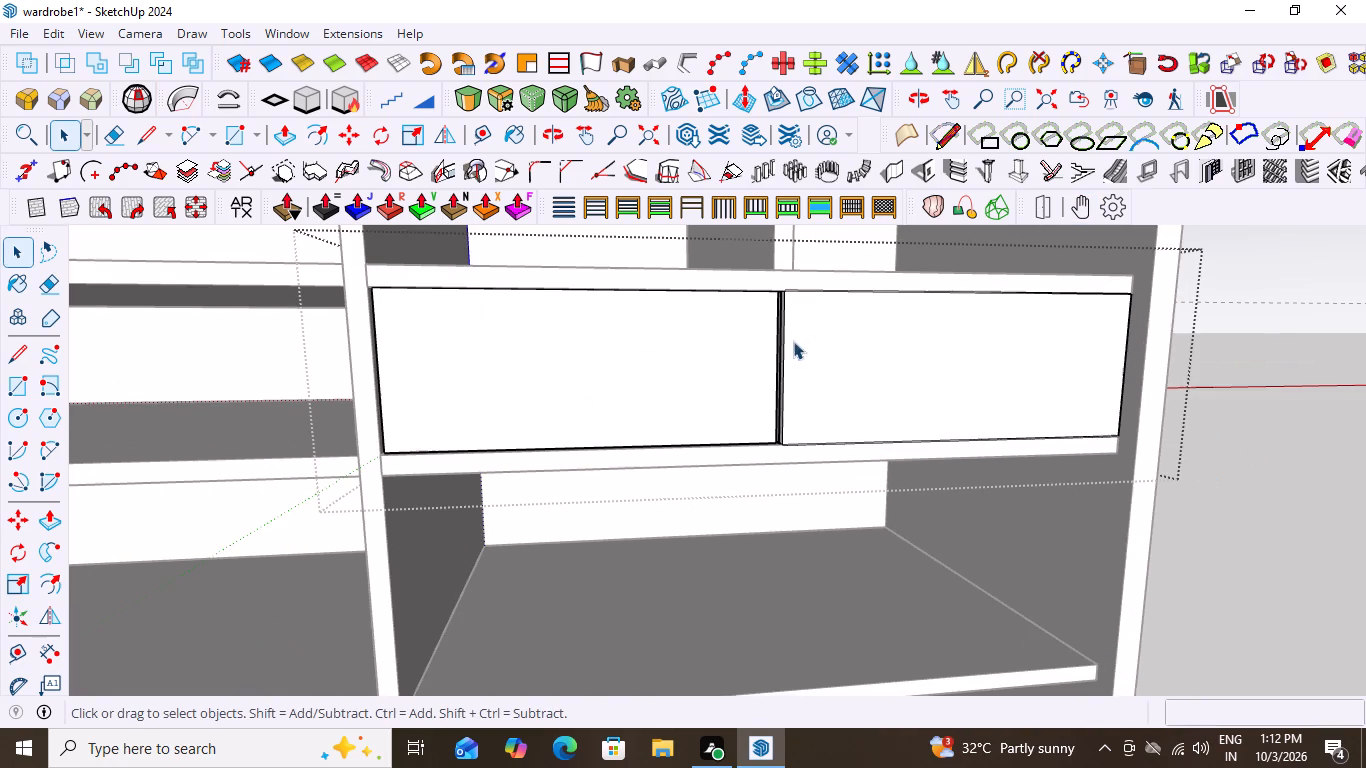
pyautogui.click(879, 350)
pyautogui.scroll(7, 756, 399)
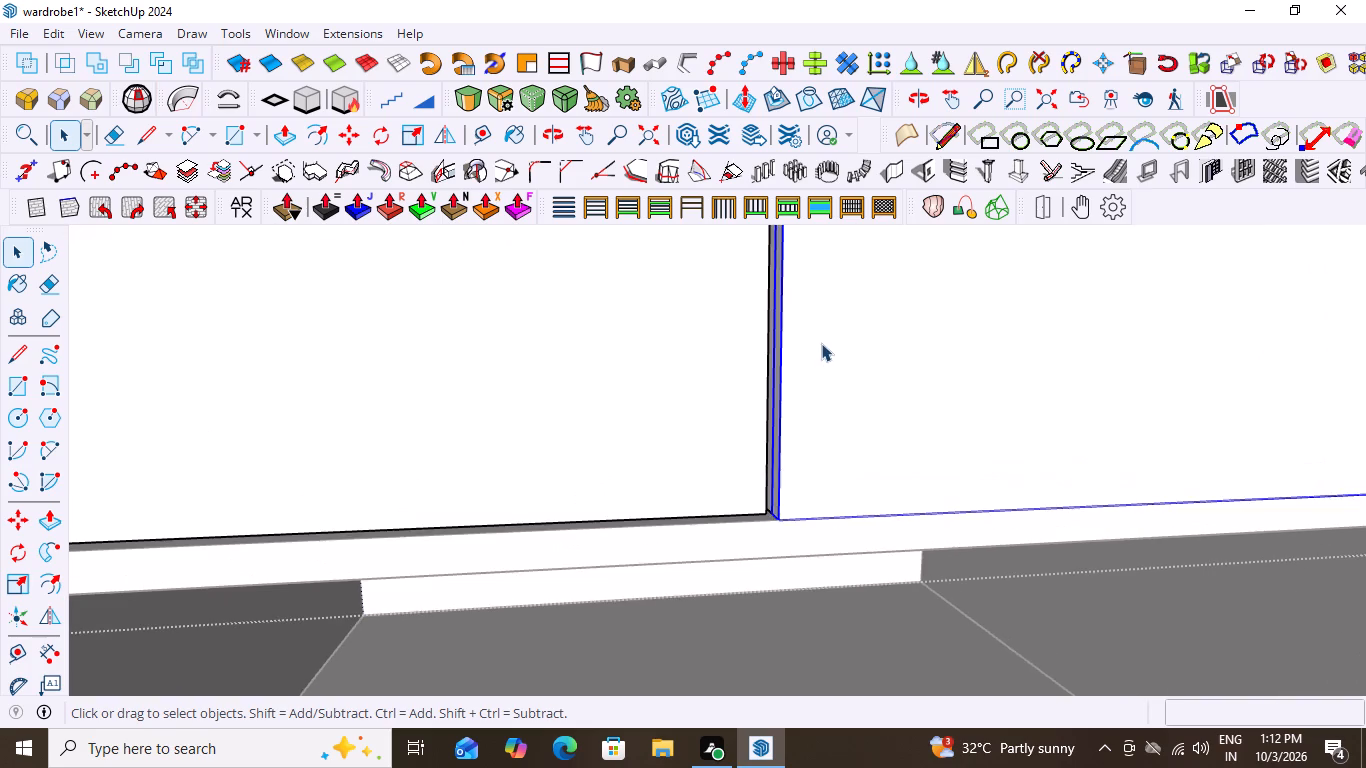
pyautogui.scroll(-11, 814, 348)
pyautogui.scroll(1, 1078, 214)
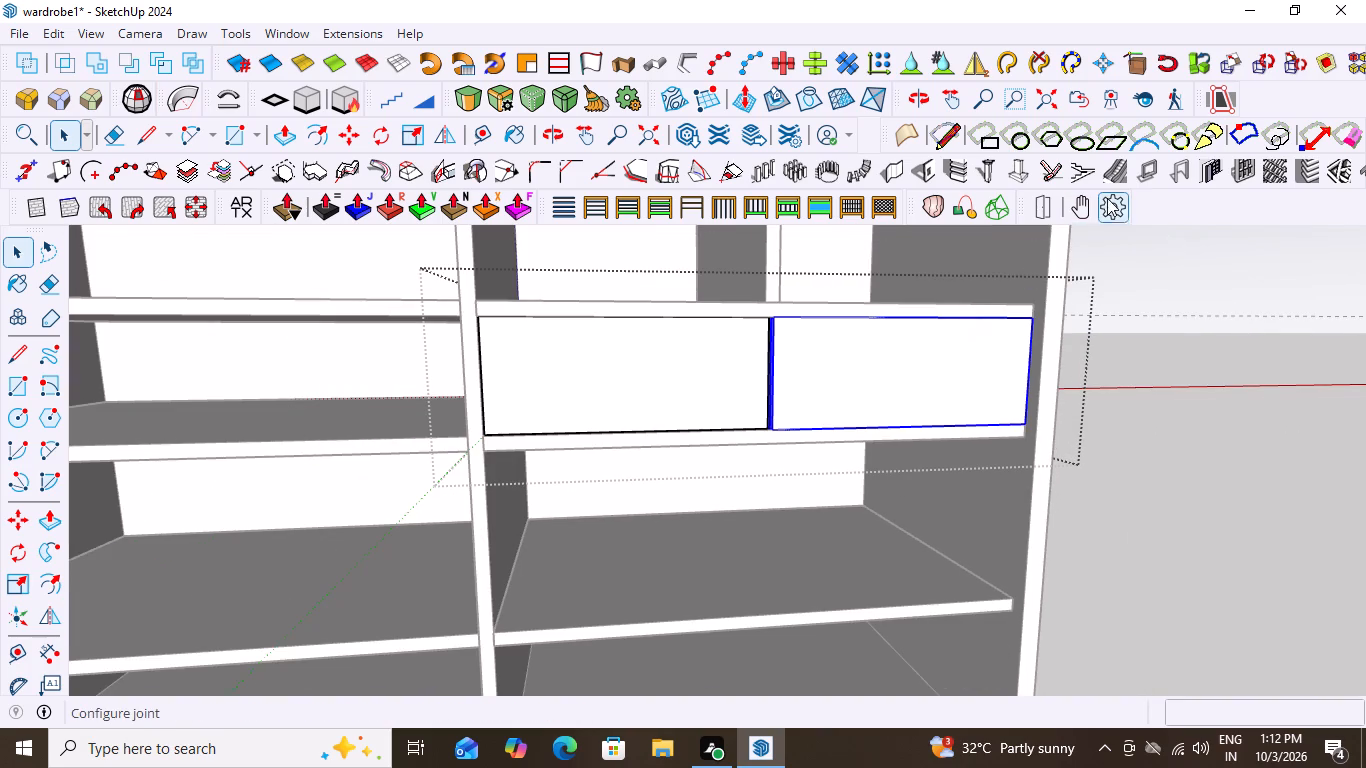
pyautogui.click(1117, 207)
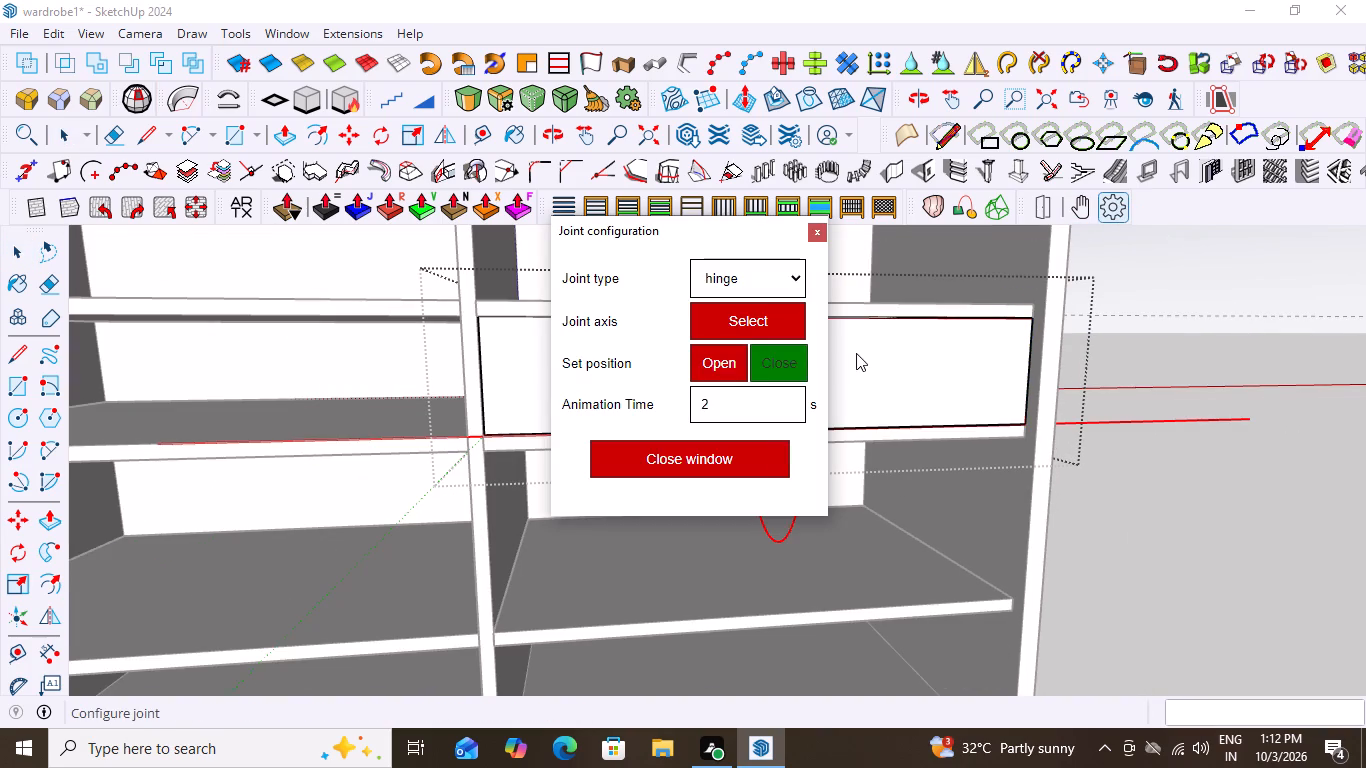
pyautogui.click(734, 321)
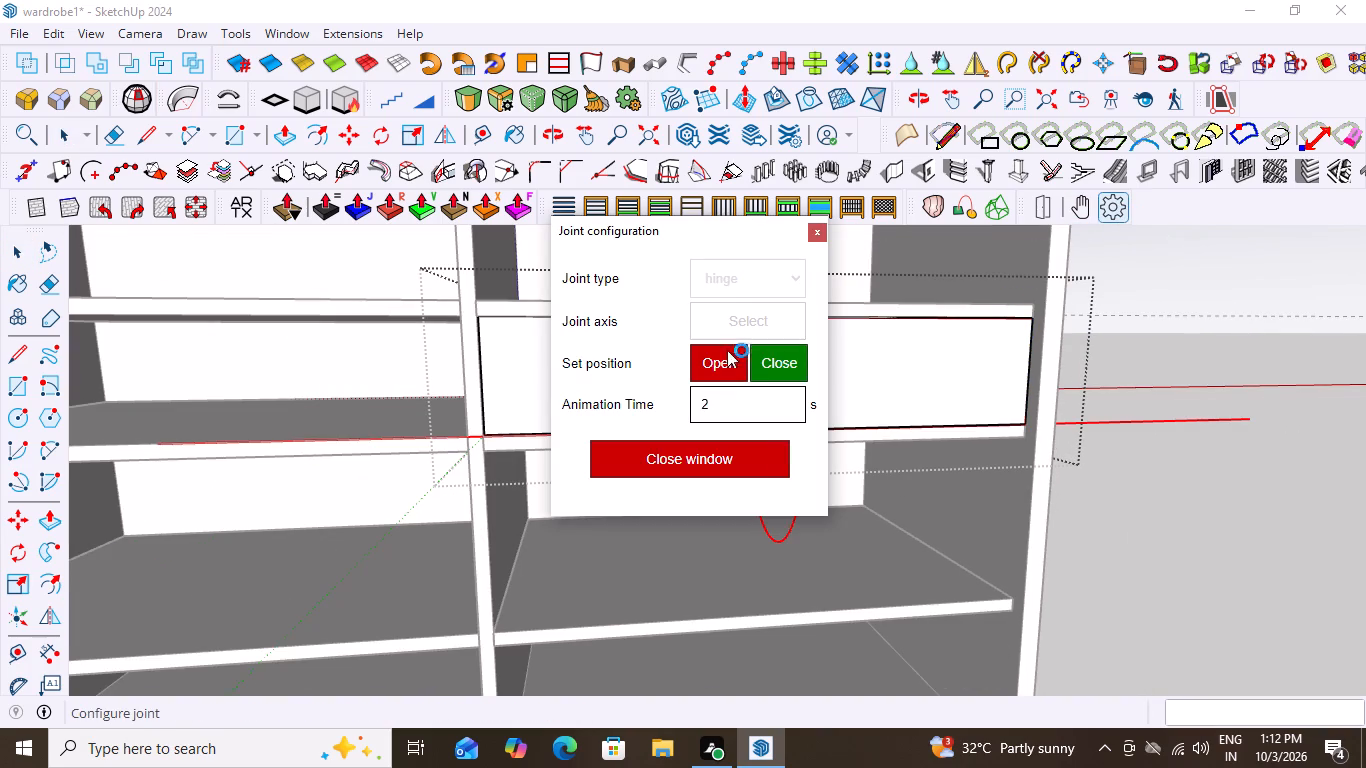
pyautogui.doubleClick(714, 363)
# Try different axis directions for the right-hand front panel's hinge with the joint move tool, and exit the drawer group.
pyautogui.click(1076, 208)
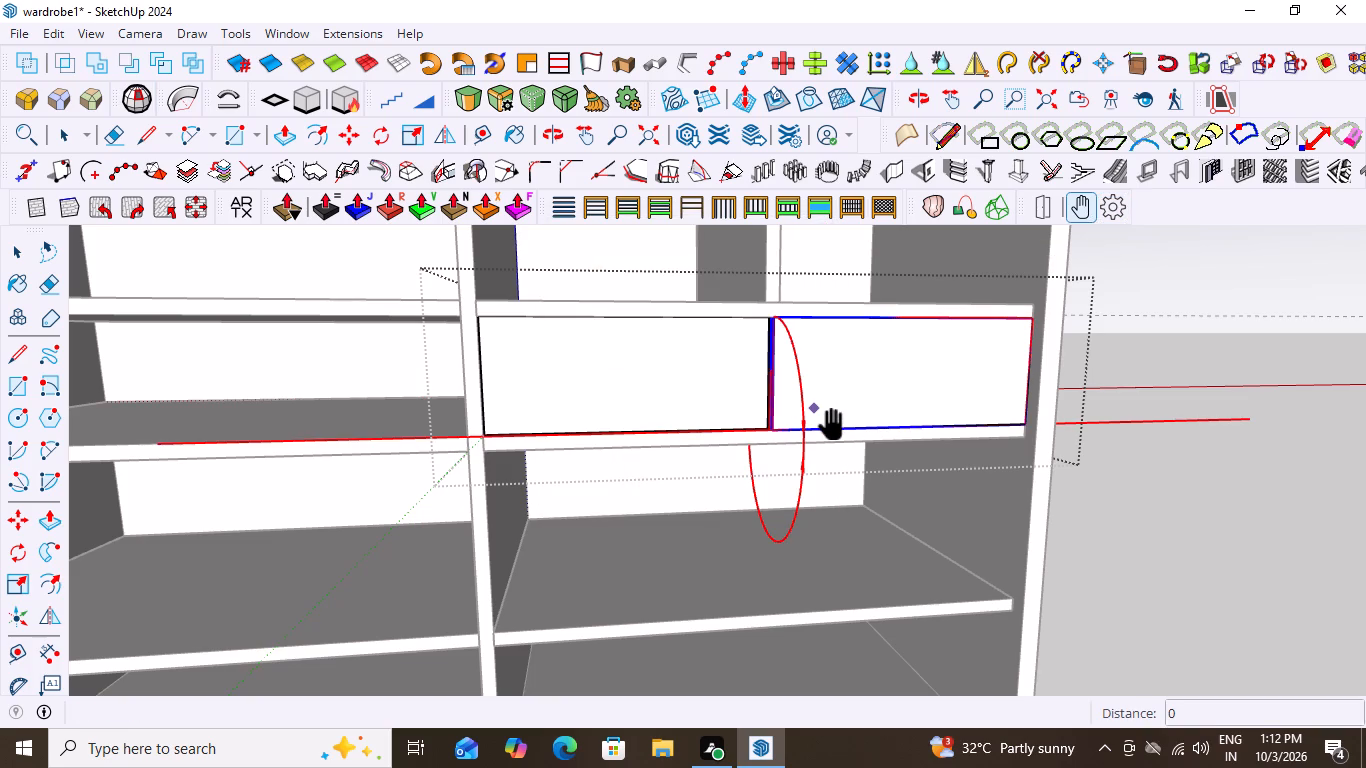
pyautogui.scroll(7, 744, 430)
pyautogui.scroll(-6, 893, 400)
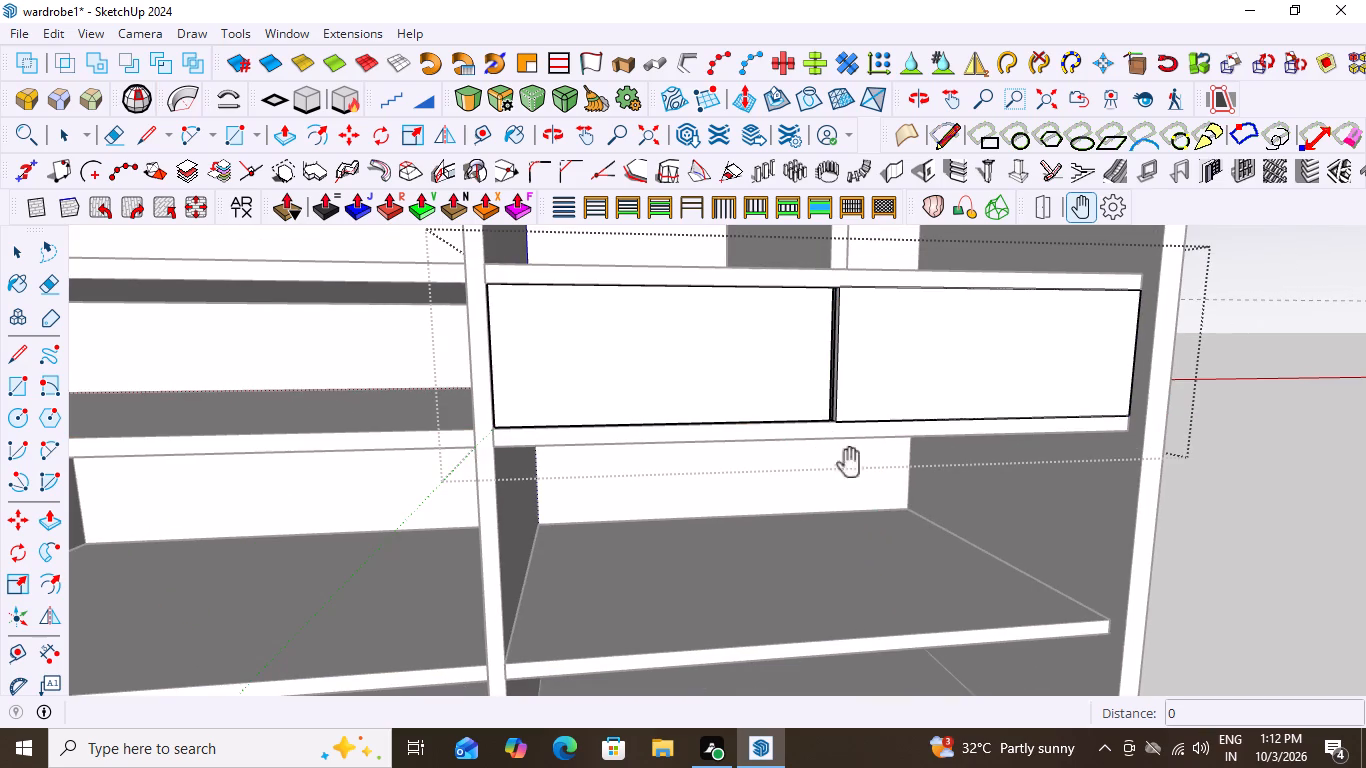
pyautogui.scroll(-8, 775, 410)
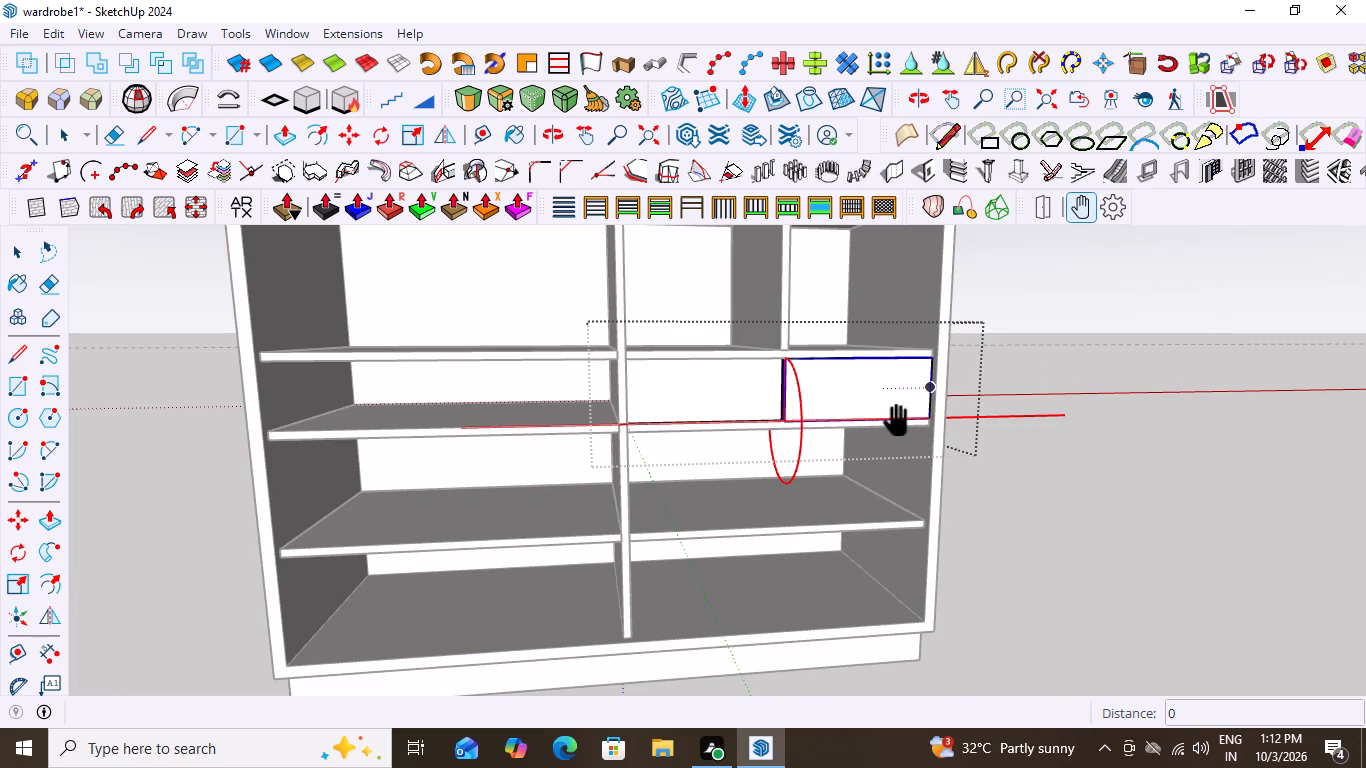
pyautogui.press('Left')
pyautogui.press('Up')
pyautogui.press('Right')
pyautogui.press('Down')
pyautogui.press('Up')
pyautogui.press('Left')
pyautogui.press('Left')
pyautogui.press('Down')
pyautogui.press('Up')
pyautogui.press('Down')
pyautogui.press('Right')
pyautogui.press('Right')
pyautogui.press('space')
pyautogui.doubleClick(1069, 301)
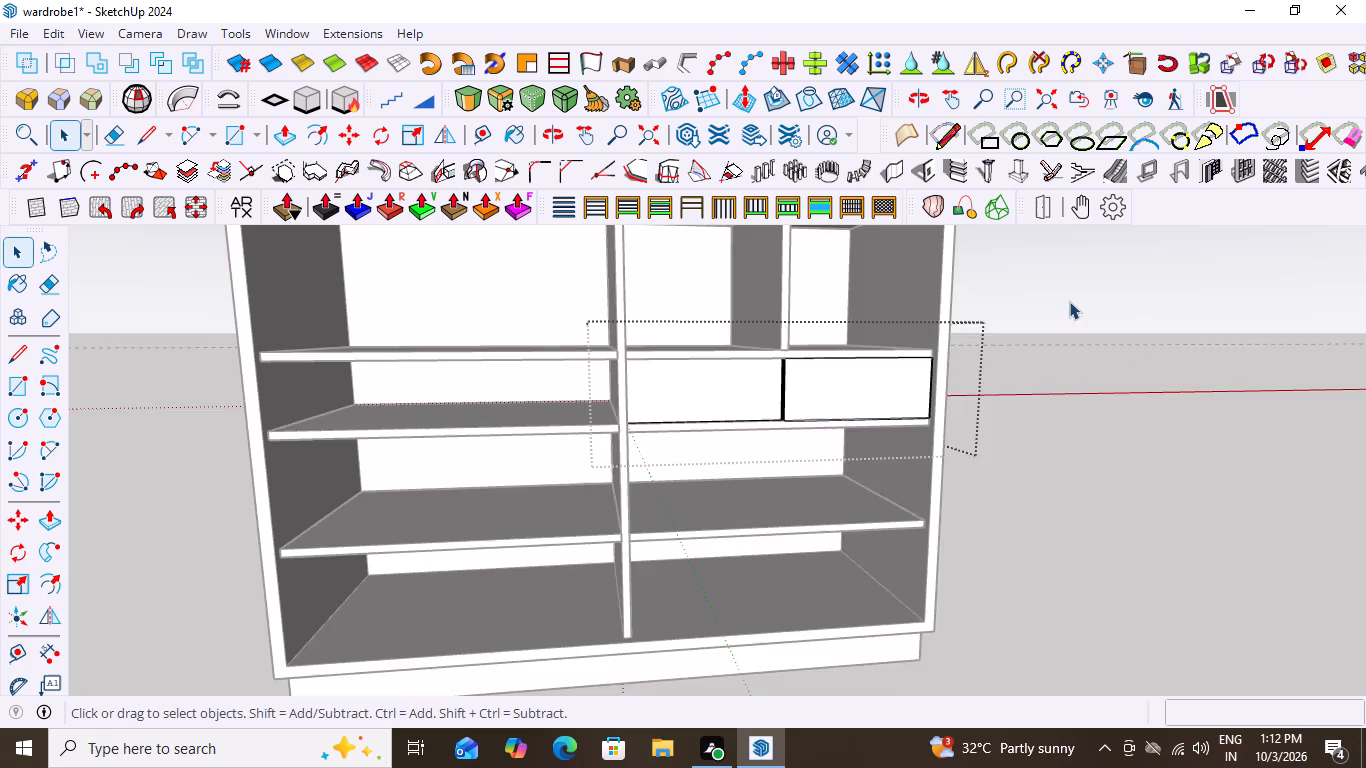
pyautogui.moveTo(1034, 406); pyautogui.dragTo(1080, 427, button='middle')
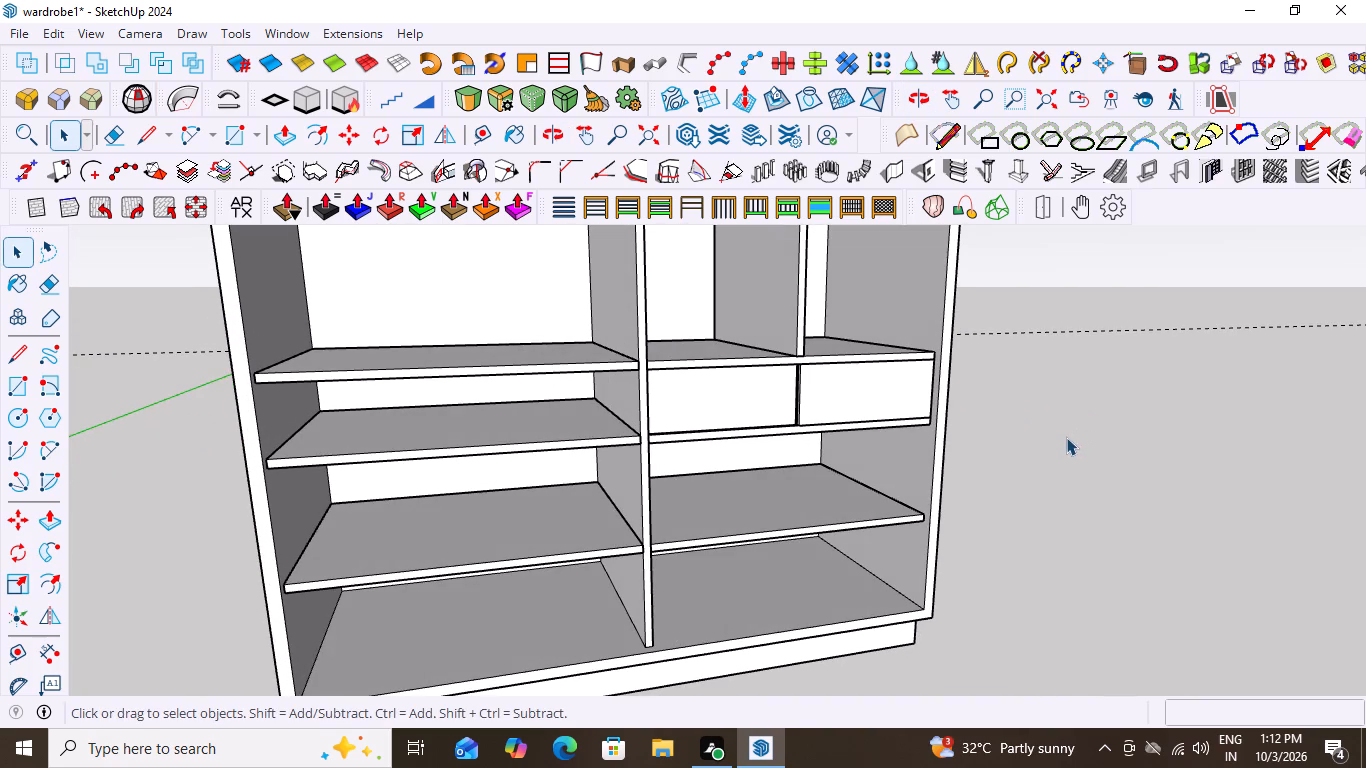
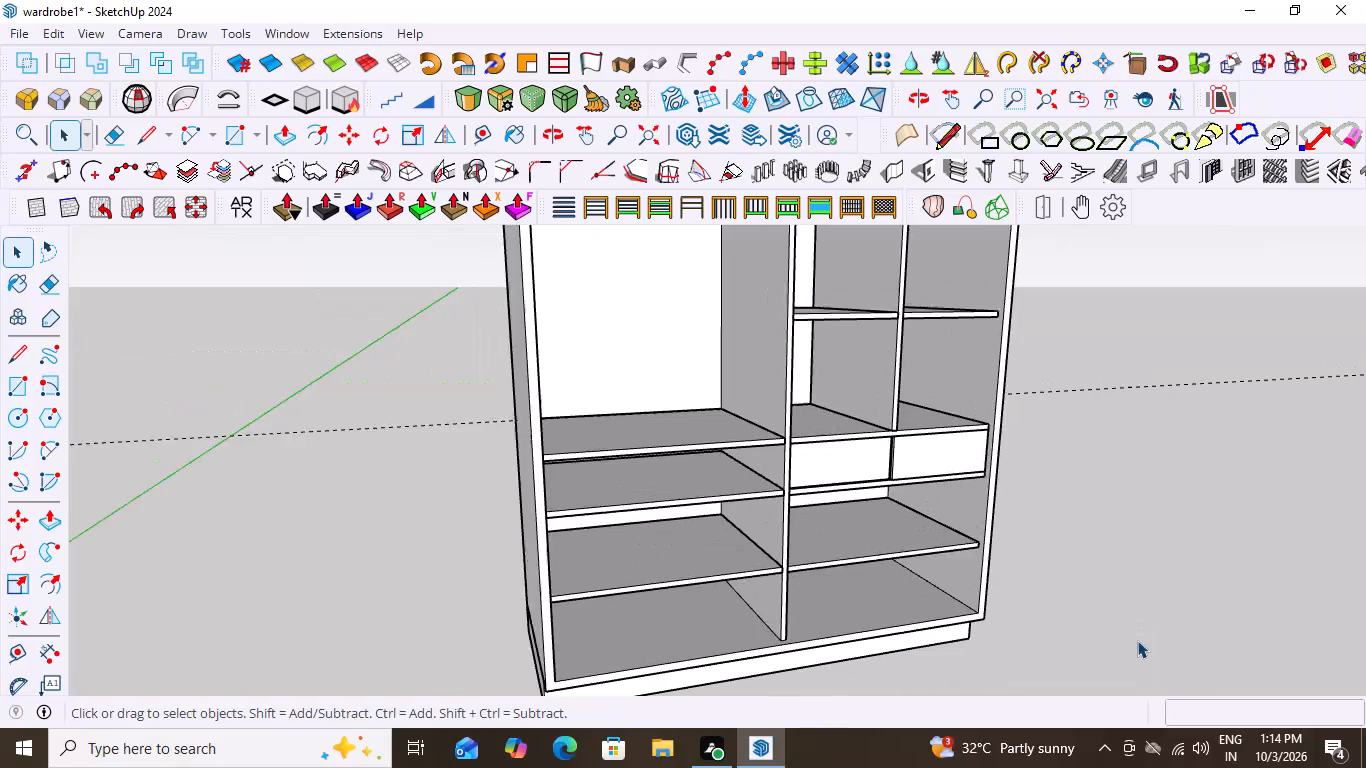
# Examine the whole wardrobe, including its two drawer fronts, from several angles and distances.
pyautogui.scroll(-10, 976, 696)
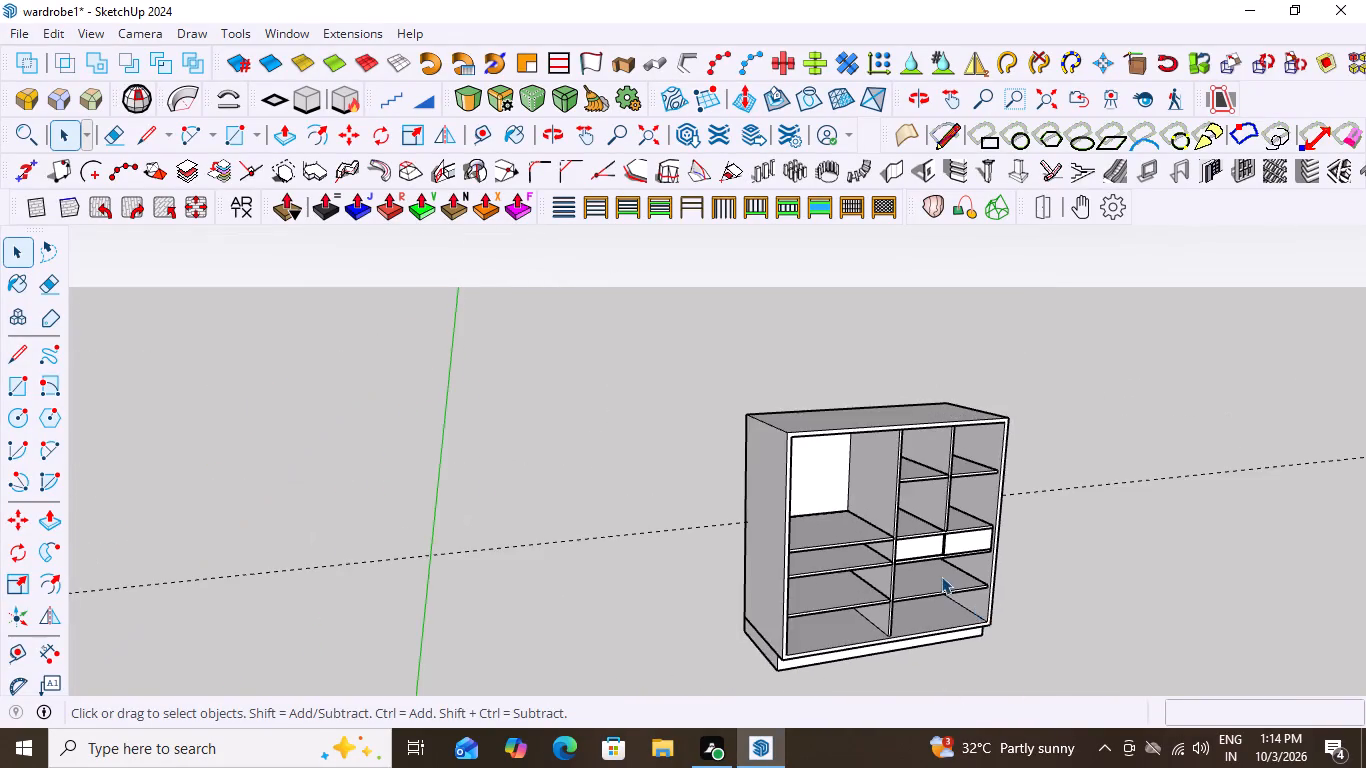
pyautogui.scroll(-2, 941, 576)
pyautogui.moveTo(1065, 502); pyautogui.dragTo(863, 404, button='middle')
pyautogui.scroll(2, 976, 549)
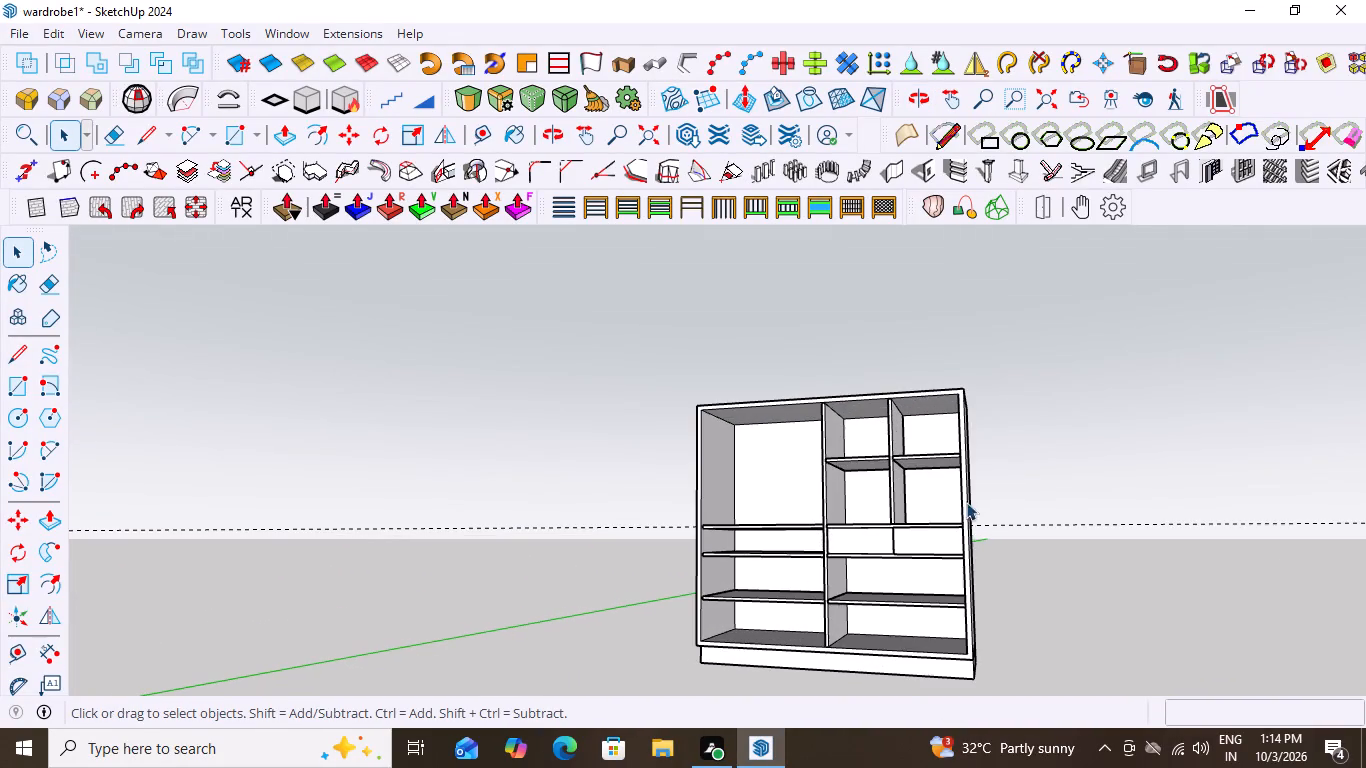
pyautogui.scroll(-10, 966, 498)
pyautogui.middleClick(966, 568)
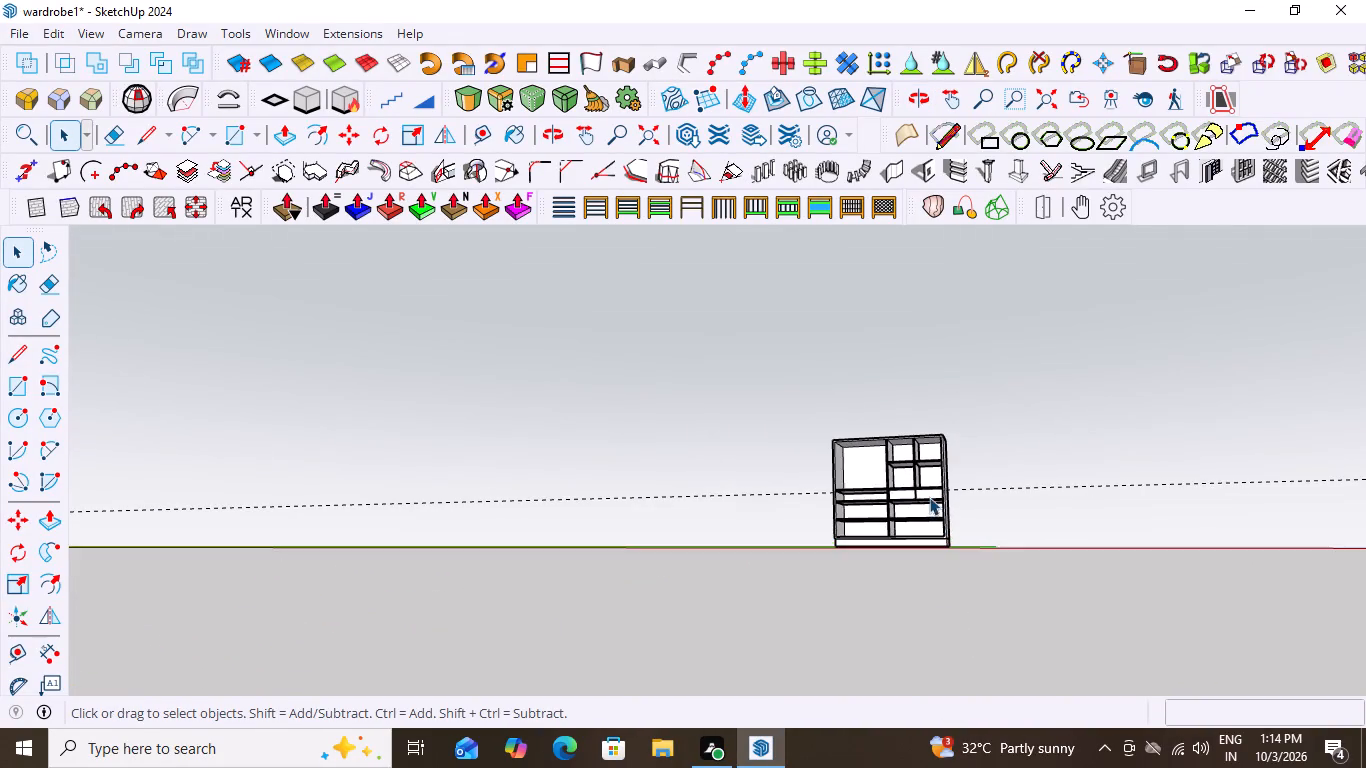
pyautogui.moveTo(929, 497); pyautogui.dragTo(1015, 600, button='middle')
pyautogui.scroll(10, 911, 520)
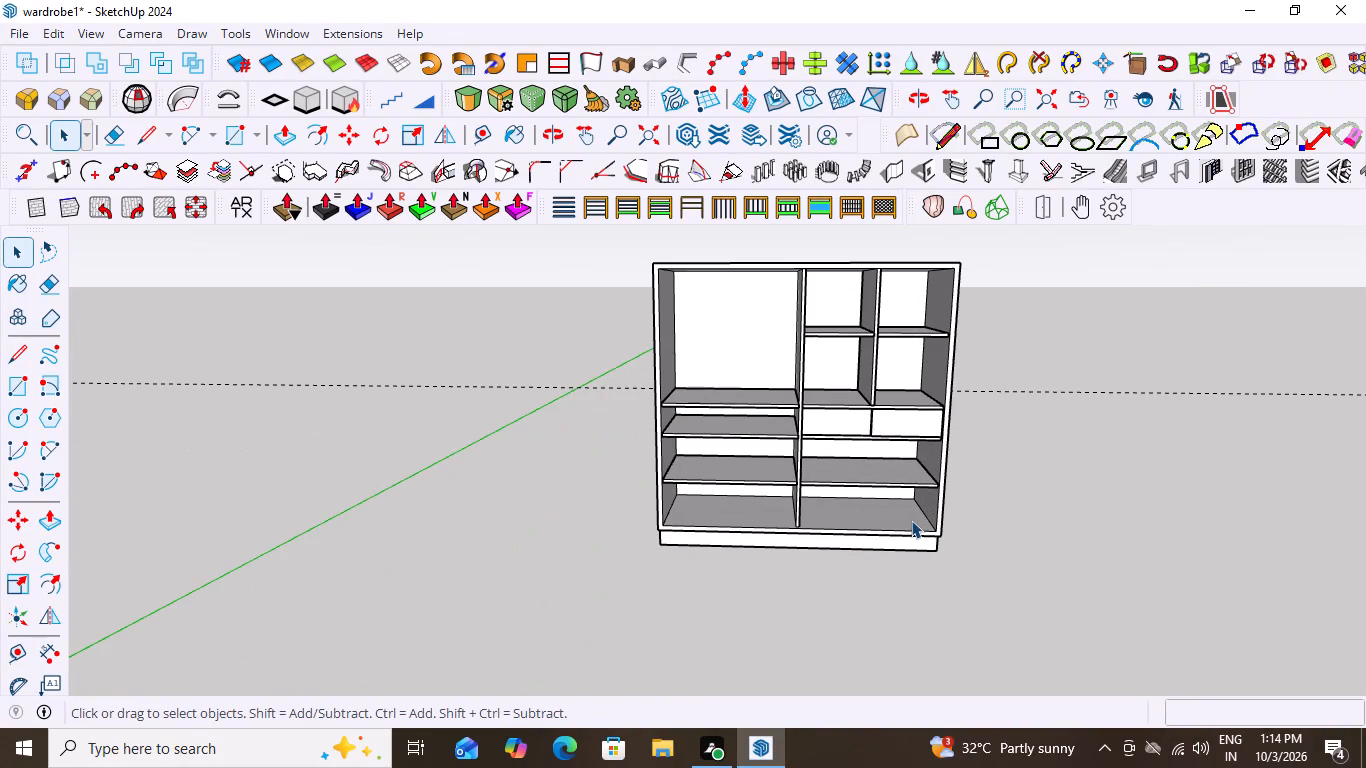
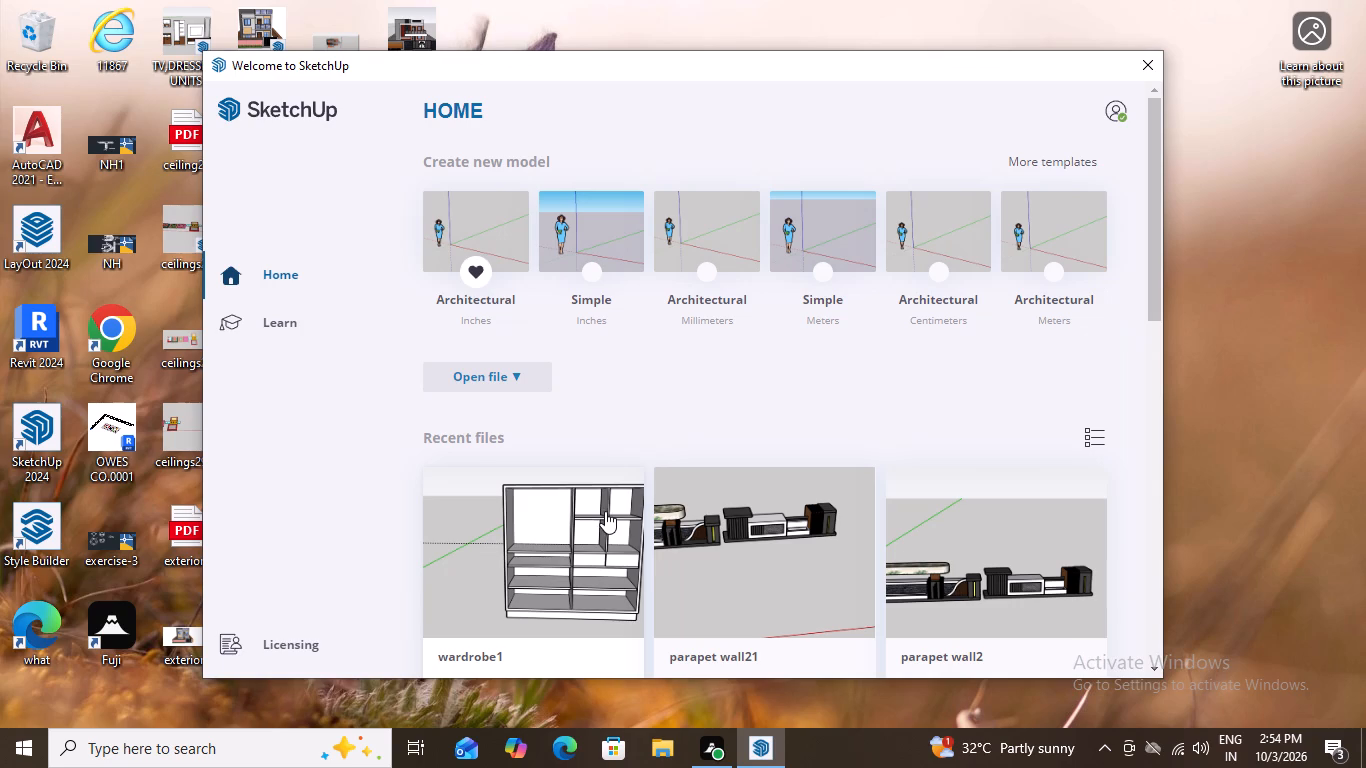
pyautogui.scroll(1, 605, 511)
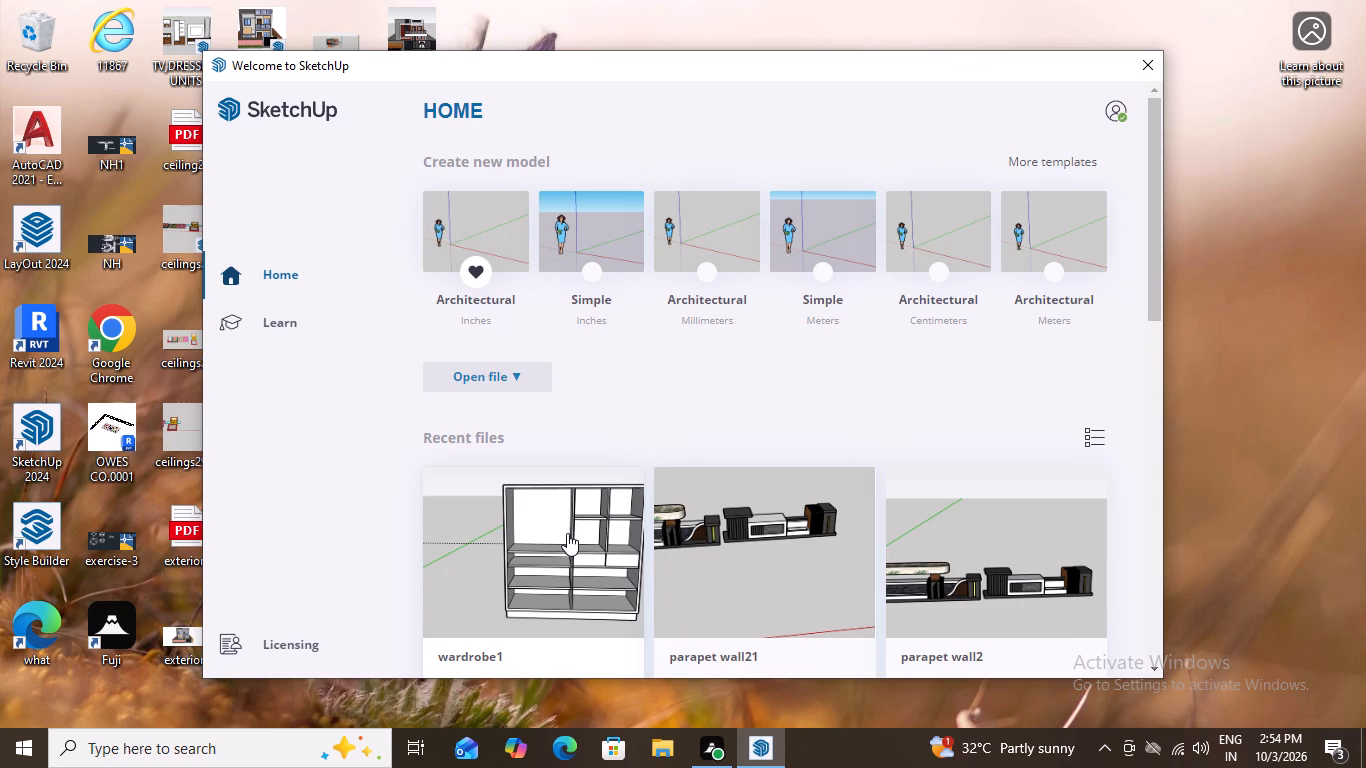
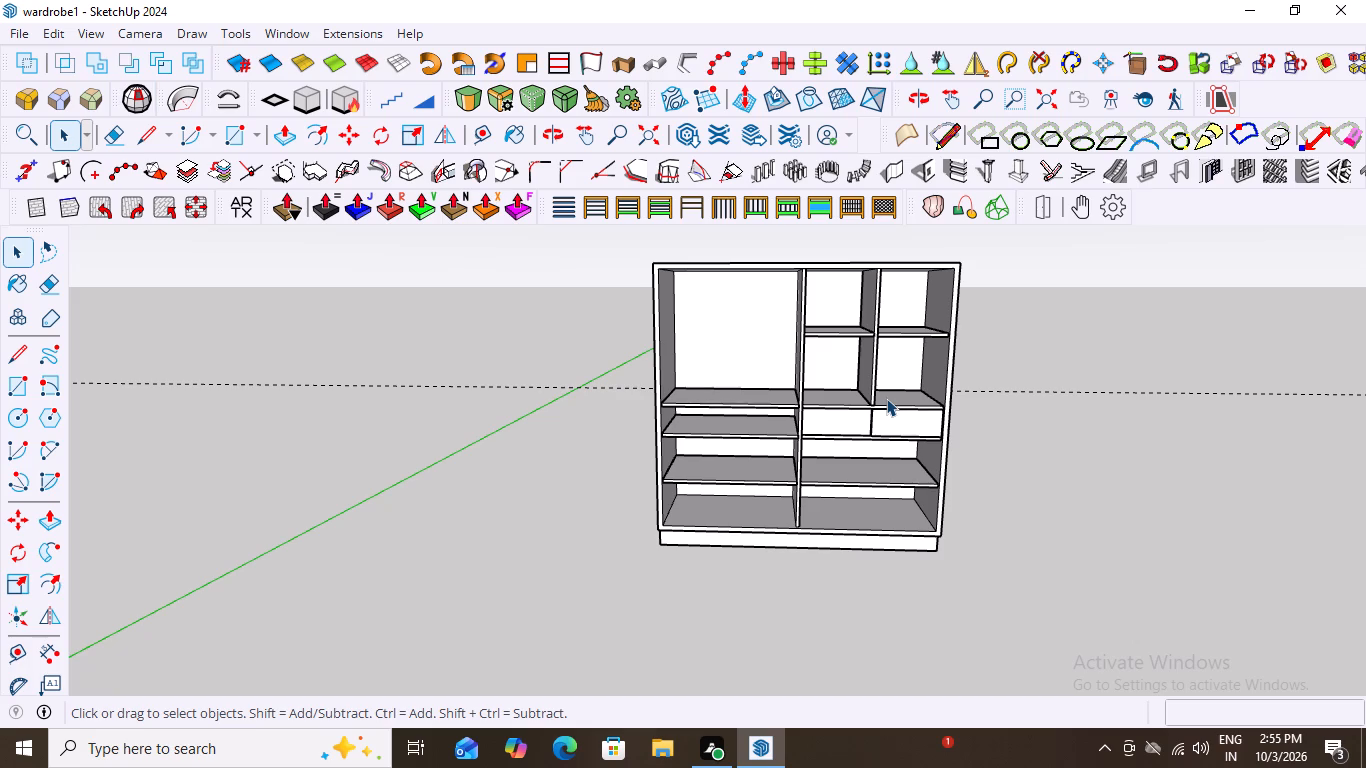
# Examine the wardrobe and the recess around its two drawer fronts from several angles.
pyautogui.scroll(-3, 813, 423)
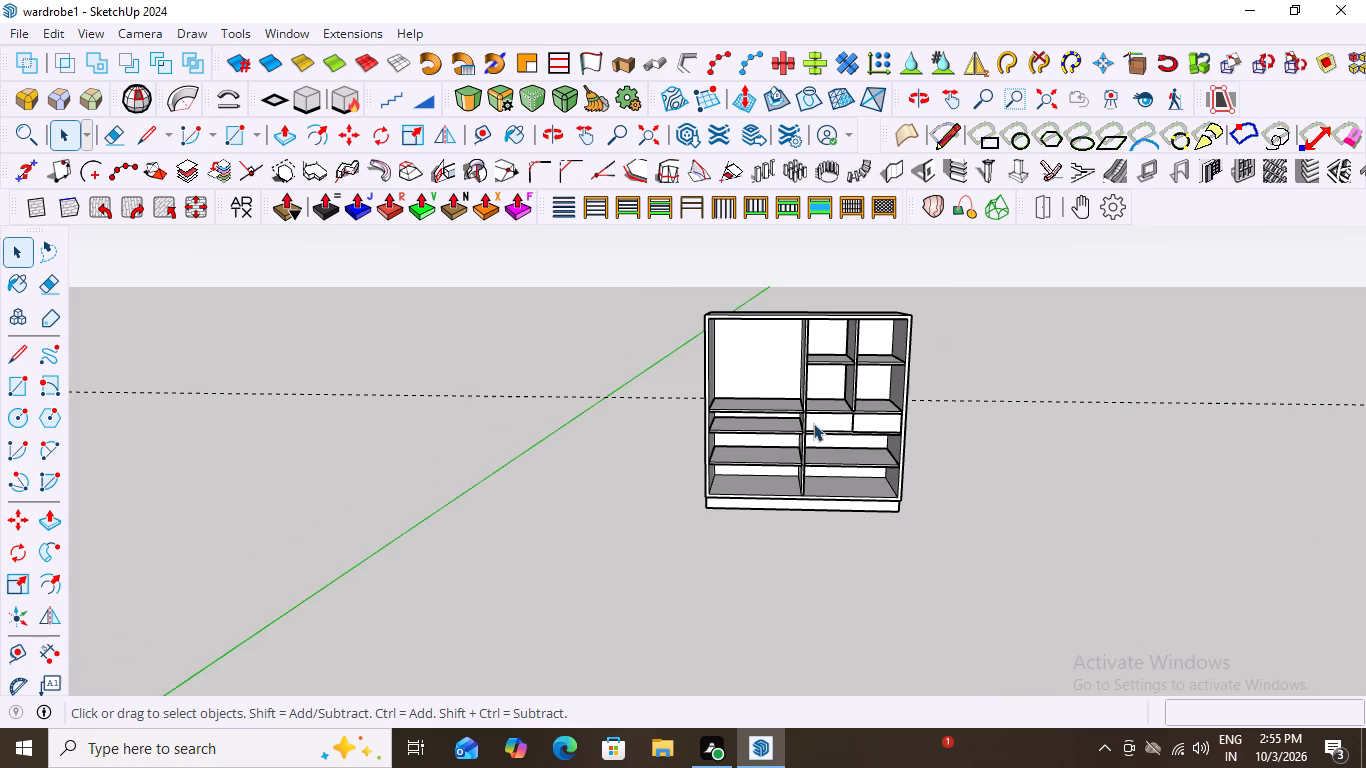
pyautogui.scroll(-1, 813, 423)
pyautogui.scroll(3, 870, 420)
pyautogui.scroll(-8, 1002, 389)
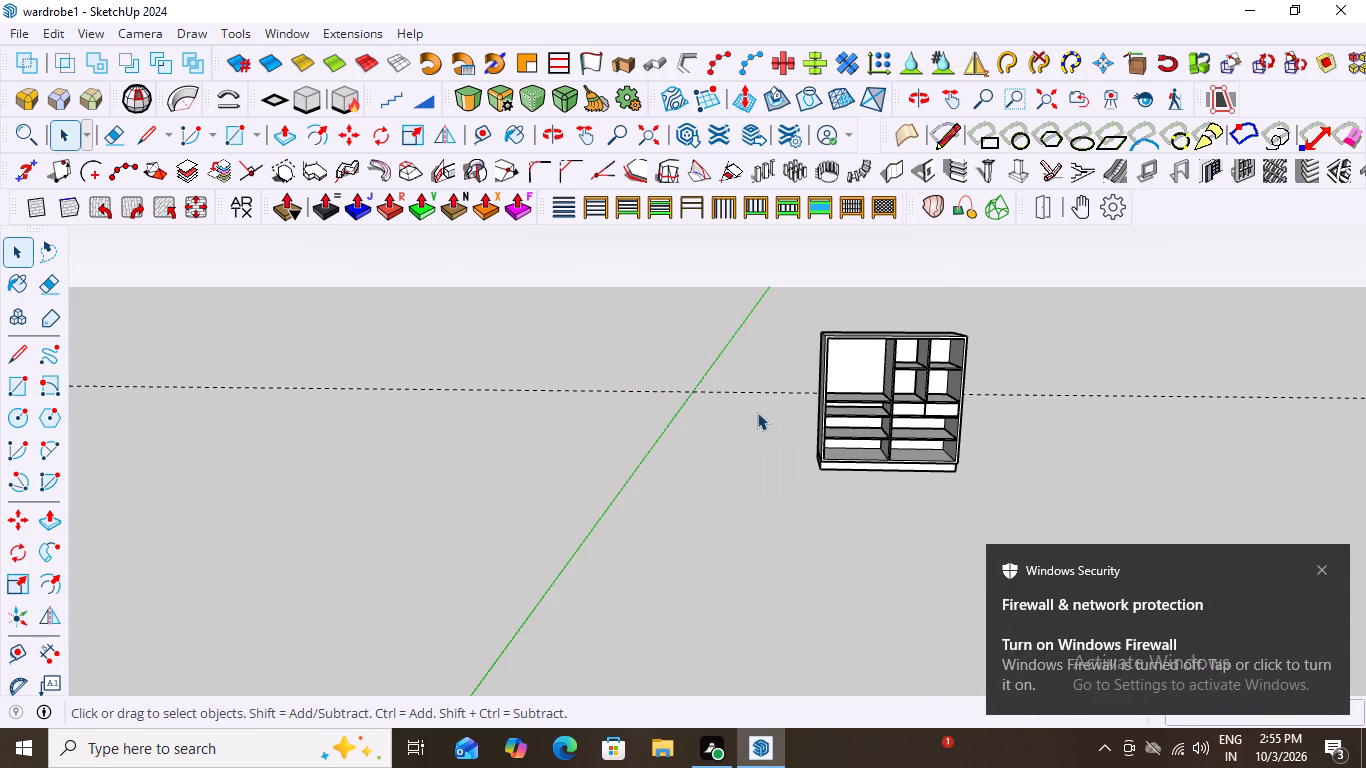
pyautogui.scroll(3, 896, 407)
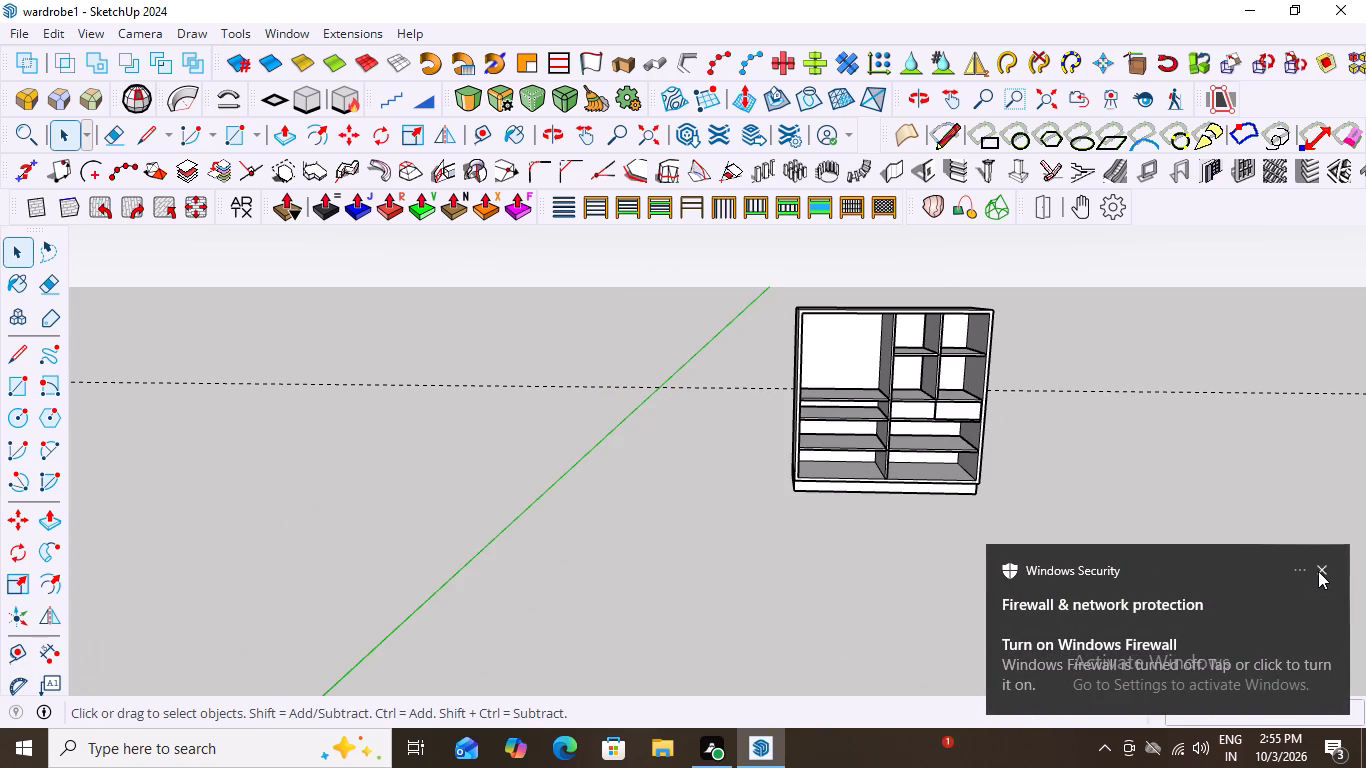
pyautogui.click(1319, 570)
pyautogui.moveTo(1052, 420); pyautogui.dragTo(809, 450, button='middle')
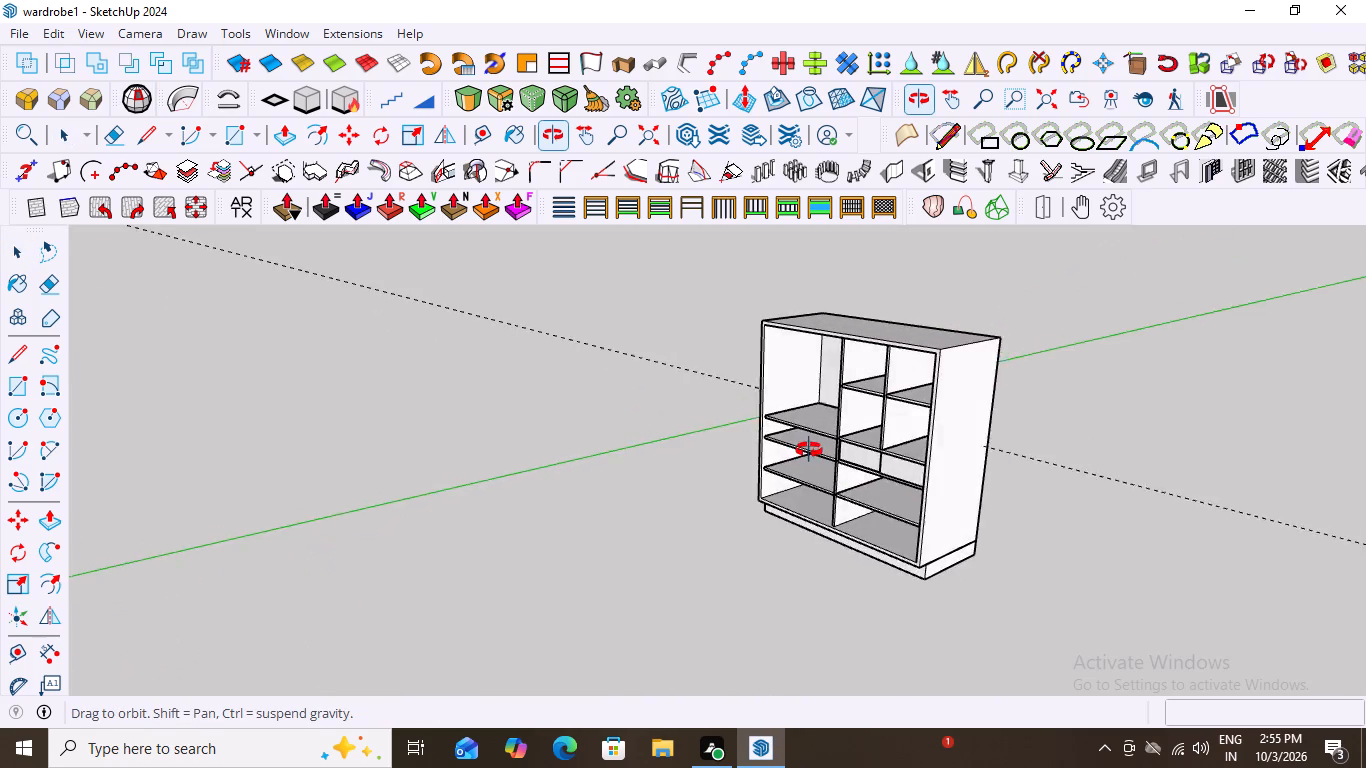
pyautogui.moveTo(809, 450); pyautogui.dragTo(1059, 389, button='middle')
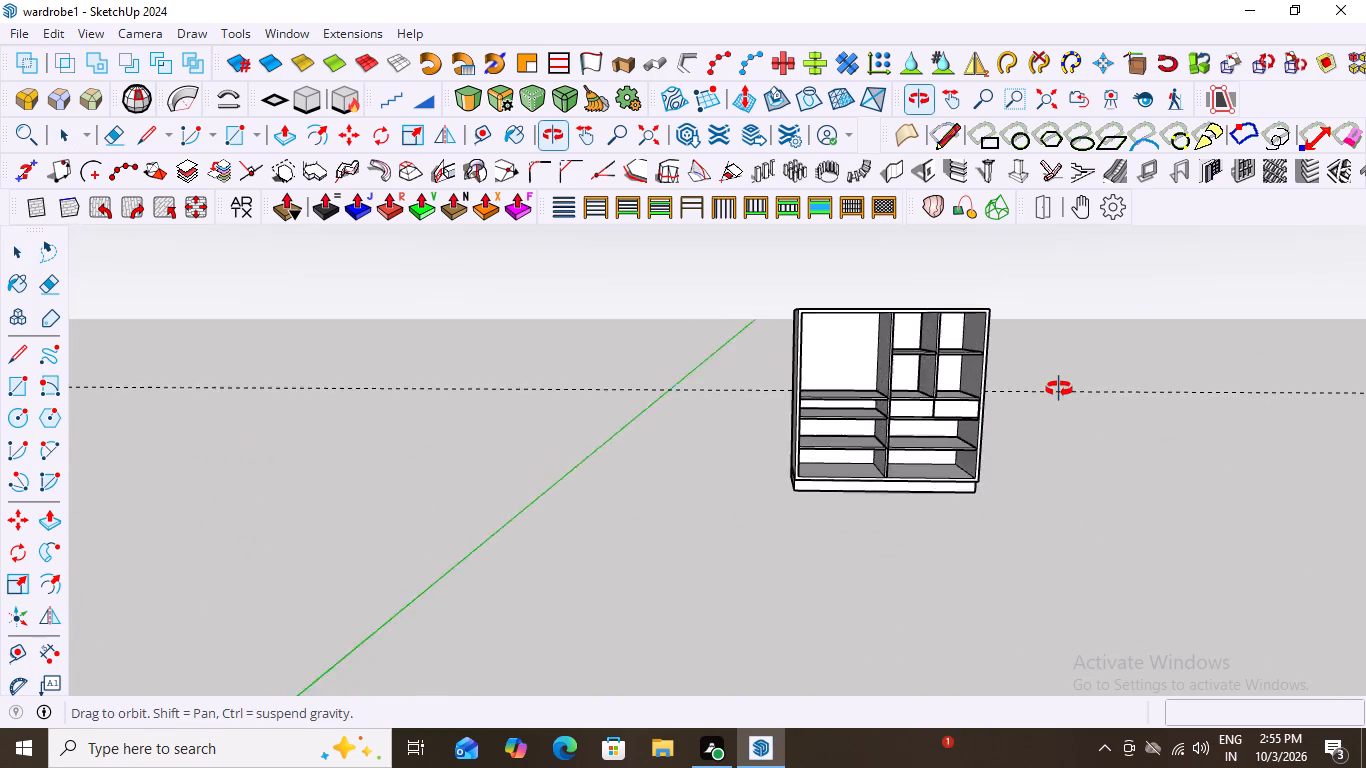
pyautogui.moveTo(1059, 389); pyautogui.dragTo(950, 420, button='middle')
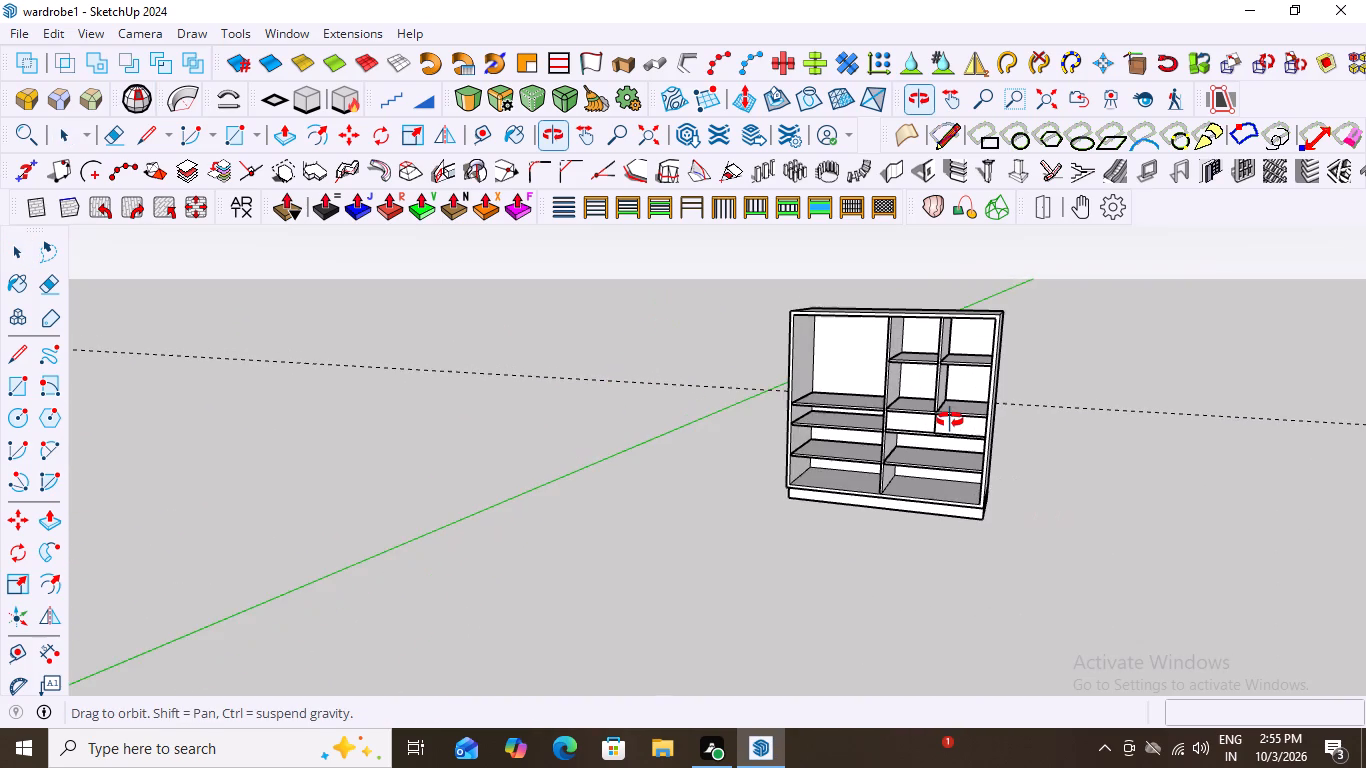
pyautogui.moveTo(950, 420); pyautogui.dragTo(977, 433, button='middle')
pyautogui.scroll(18, 916, 385)
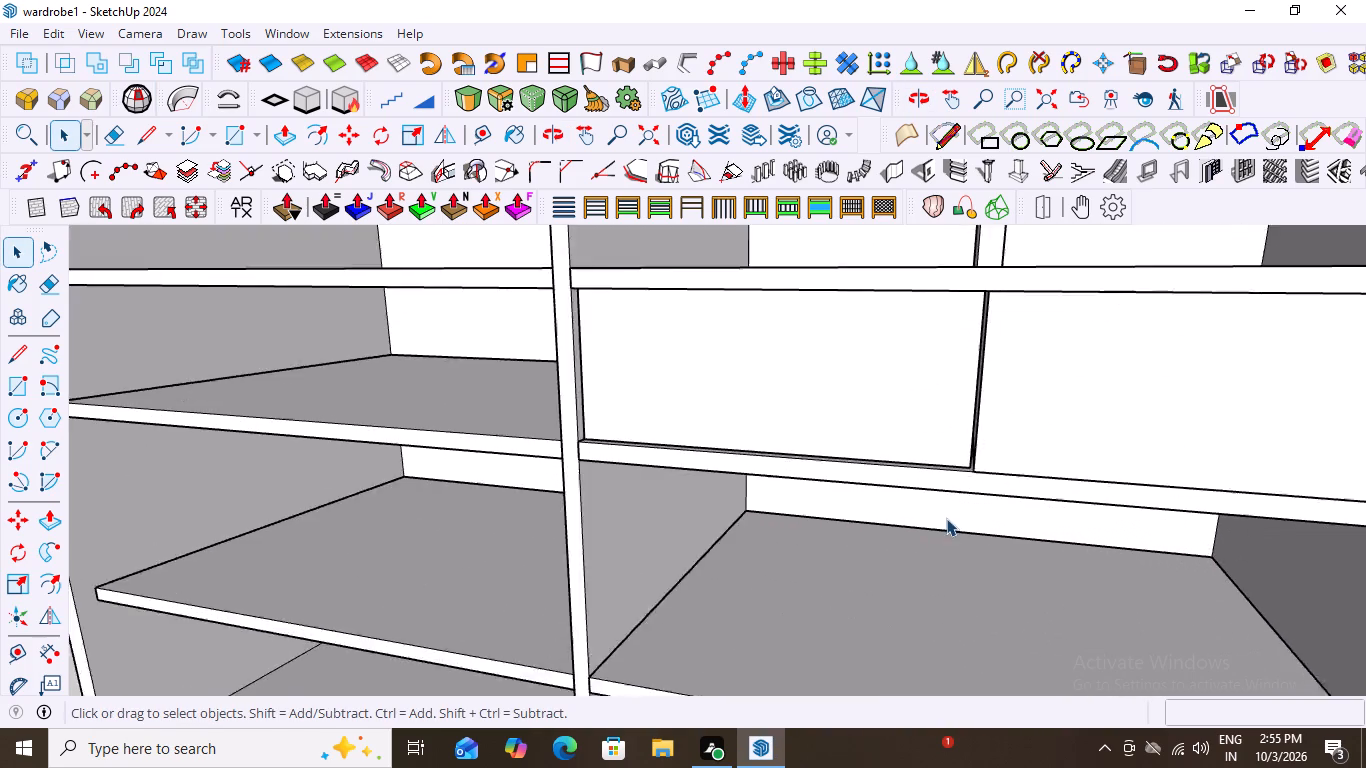
pyautogui.scroll(3, 946, 518)
pyautogui.moveTo(984, 457); pyautogui.dragTo(924, 555, button='middle')
pyautogui.scroll(1, 877, 538)
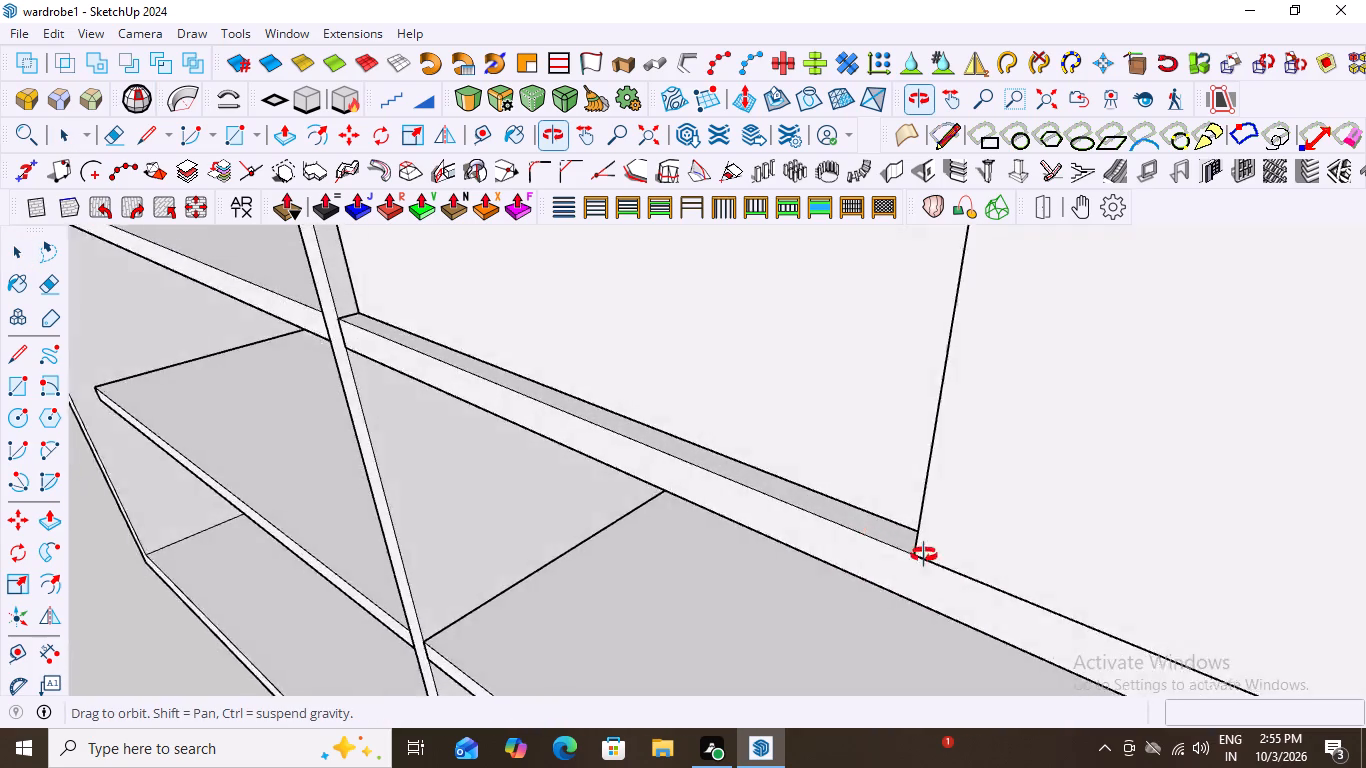
pyautogui.moveTo(924, 555); pyautogui.dragTo(1030, 504, button='middle')
pyautogui.scroll(-3, 1030, 504)
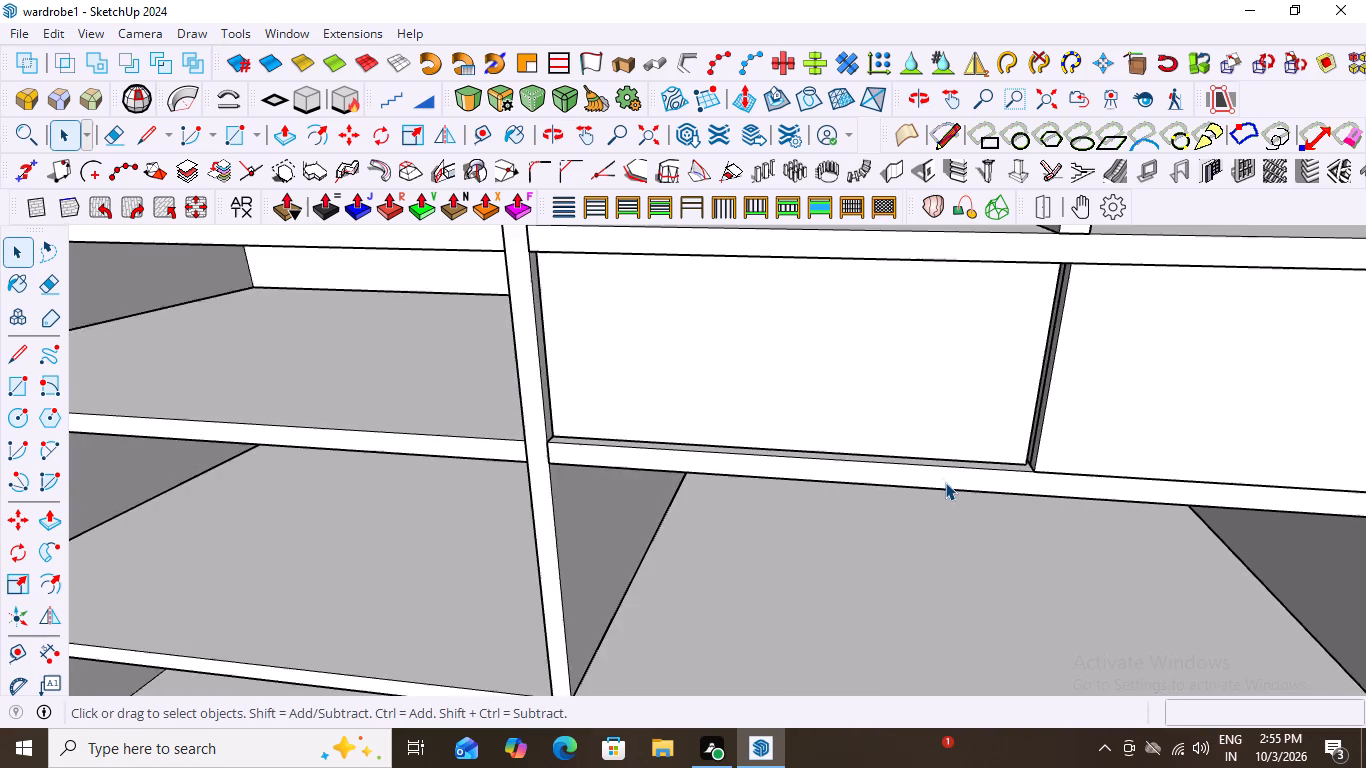
pyautogui.scroll(-16, 945, 482)
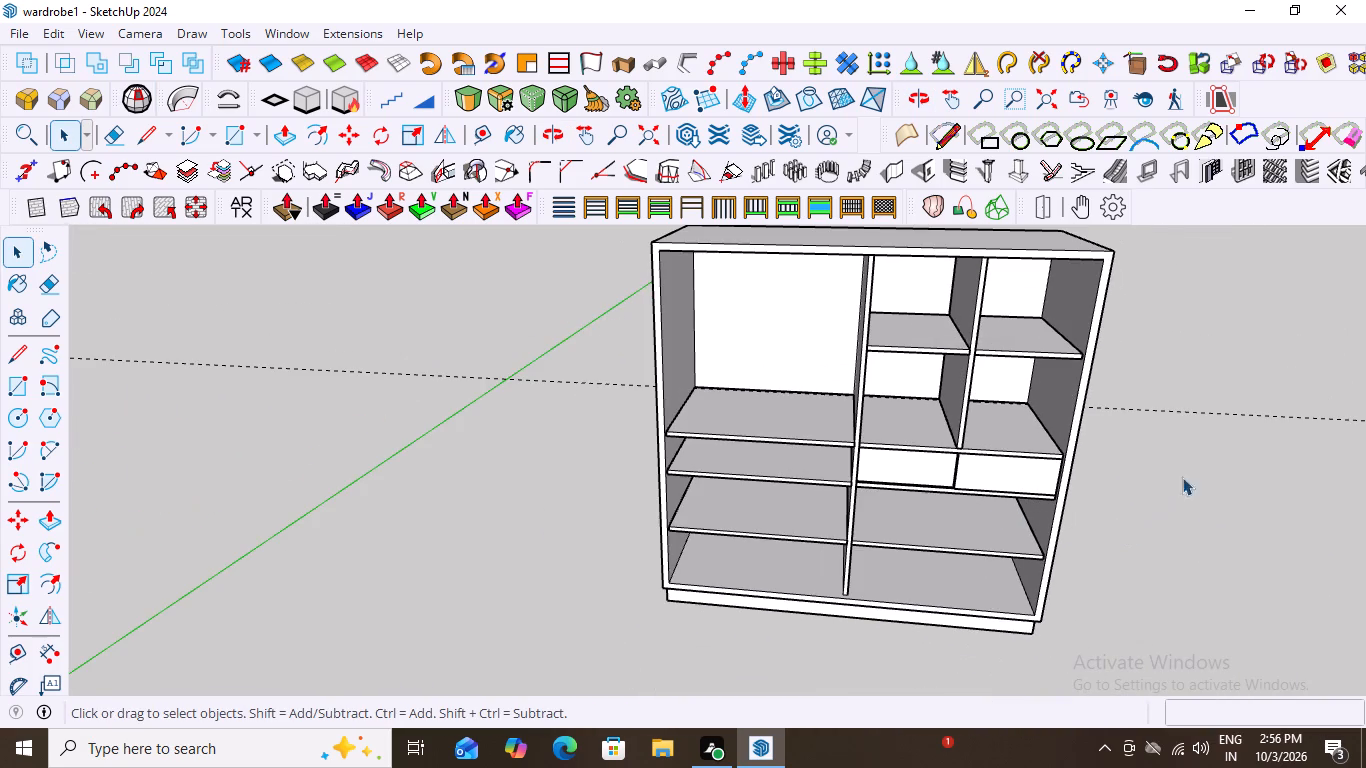
# Inside the drawer group, configure the right-hand drawer front's joint as a hinge, choosing its axis selection and open-position setting.
pyautogui.scroll(-1, 1211, 387)
pyautogui.moveTo(1084, 487); pyautogui.dragTo(1099, 378, button='middle')
pyautogui.scroll(7, 1009, 444)
pyautogui.click(1005, 439)
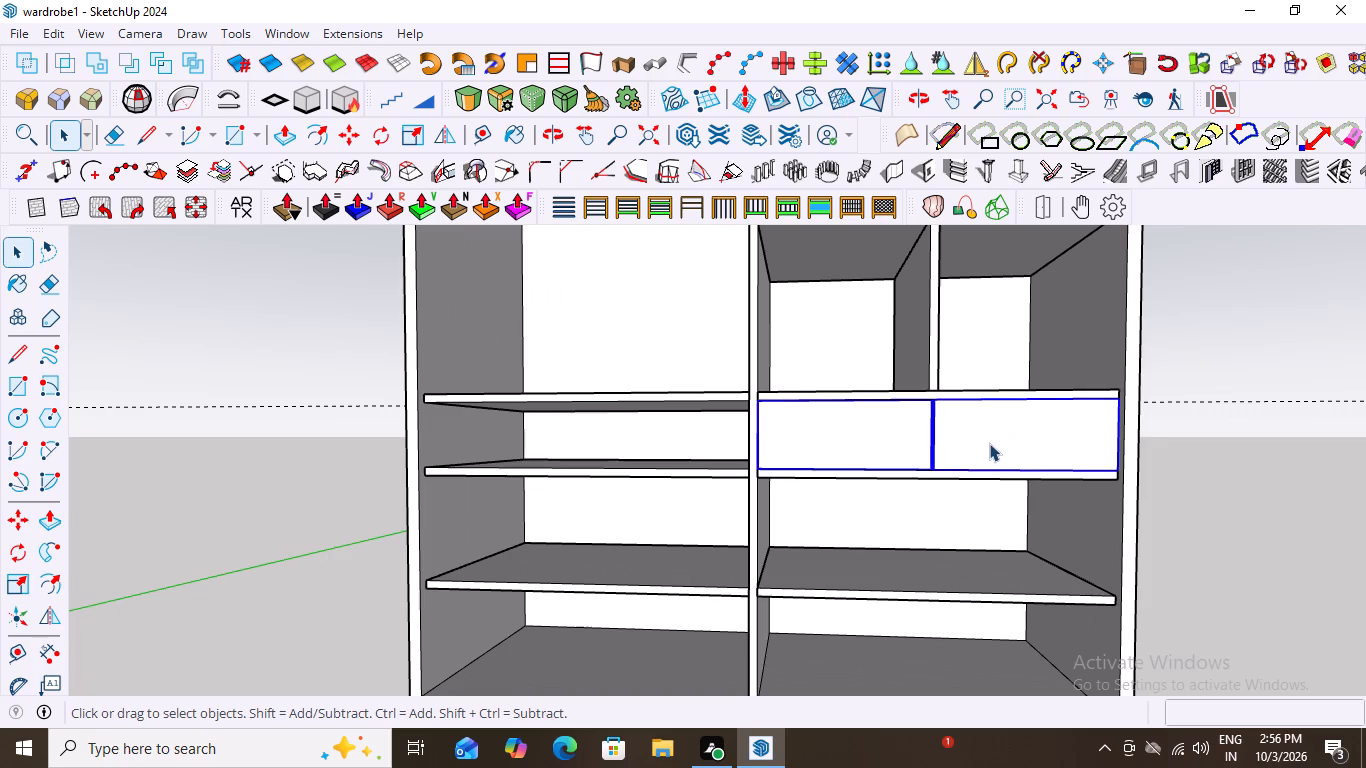
pyautogui.moveTo(975, 427); pyautogui.dragTo(981, 490, button='middle')
pyautogui.doubleClick(1040, 456)
pyautogui.scroll(1, 975, 469)
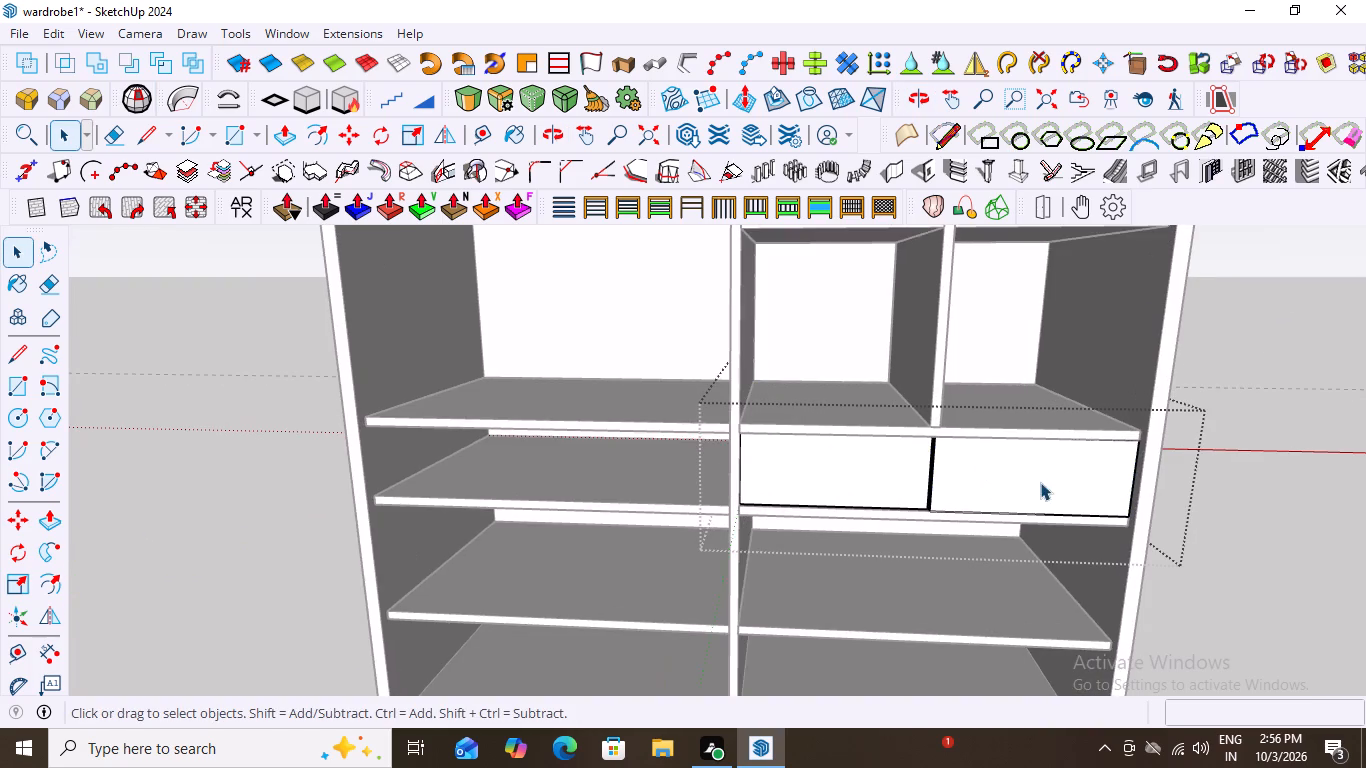
pyautogui.click(1040, 482)
pyautogui.scroll(-13, 804, 444)
pyautogui.moveTo(1077, 492); pyautogui.dragTo(1069, 465, button='middle')
pyautogui.scroll(7, 793, 411)
pyautogui.scroll(3, 897, 445)
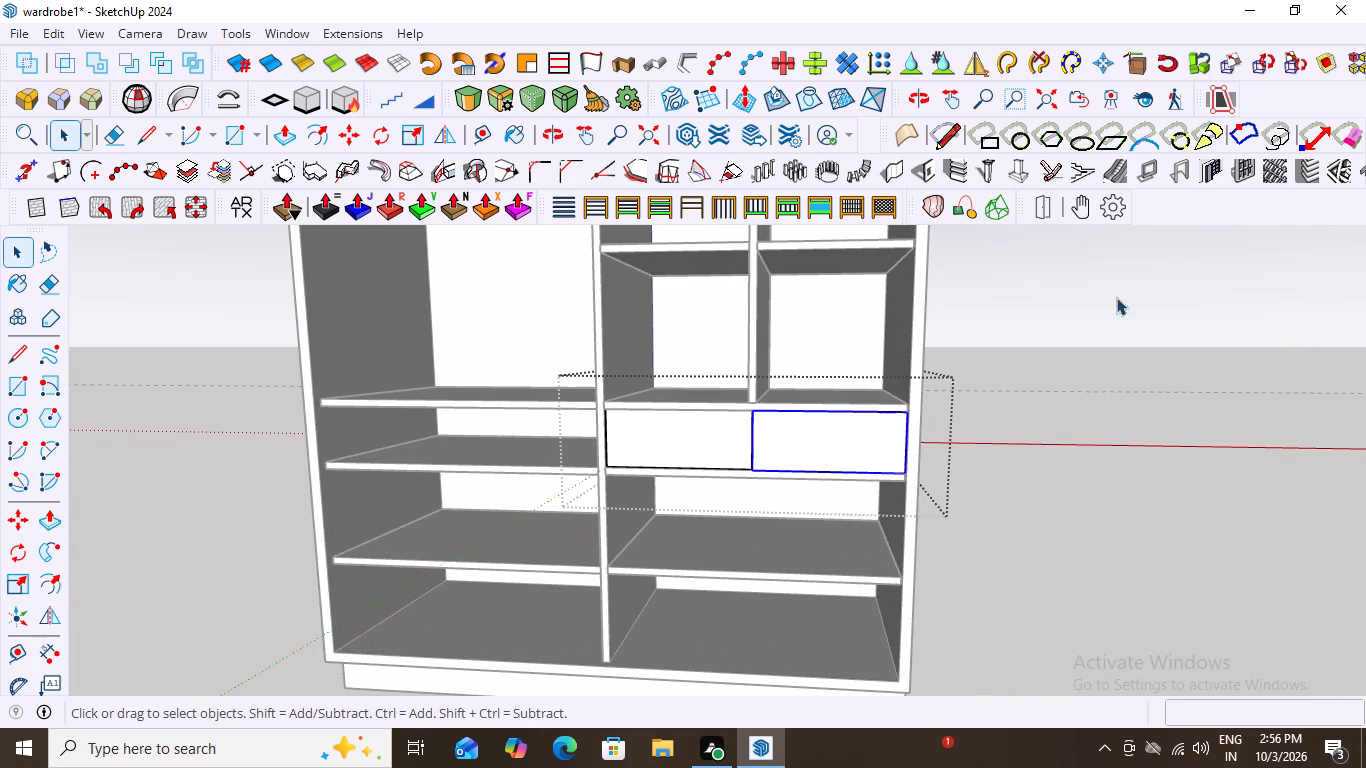
pyautogui.click(1107, 205)
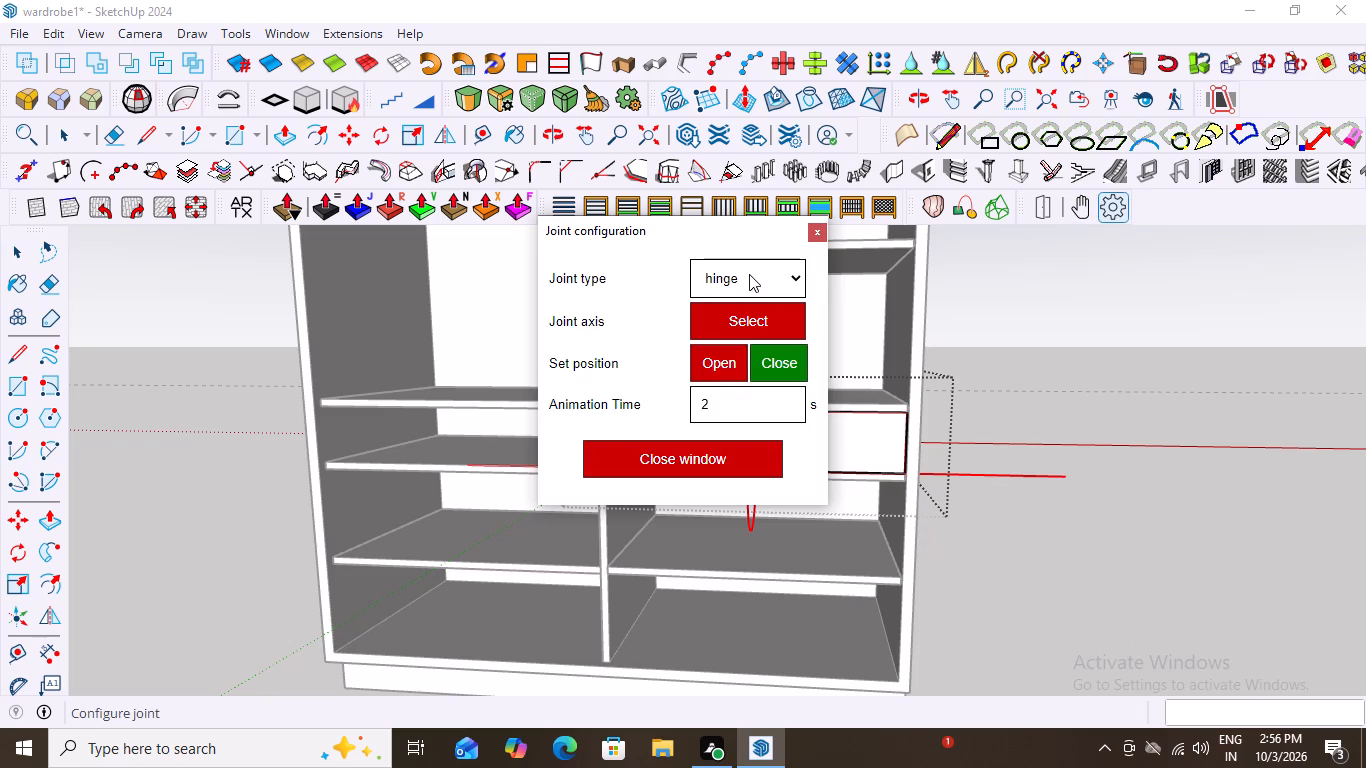
pyautogui.click(798, 275)
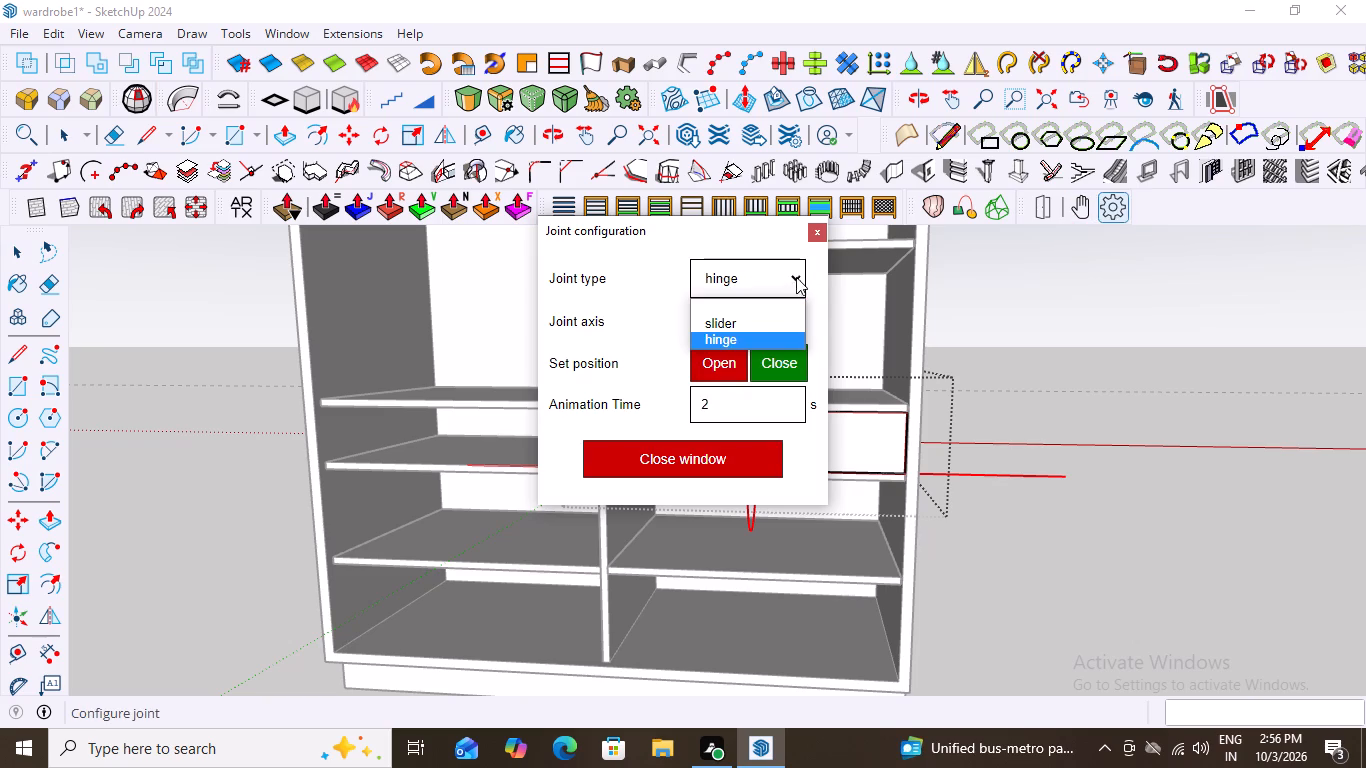
pyautogui.click(747, 335)
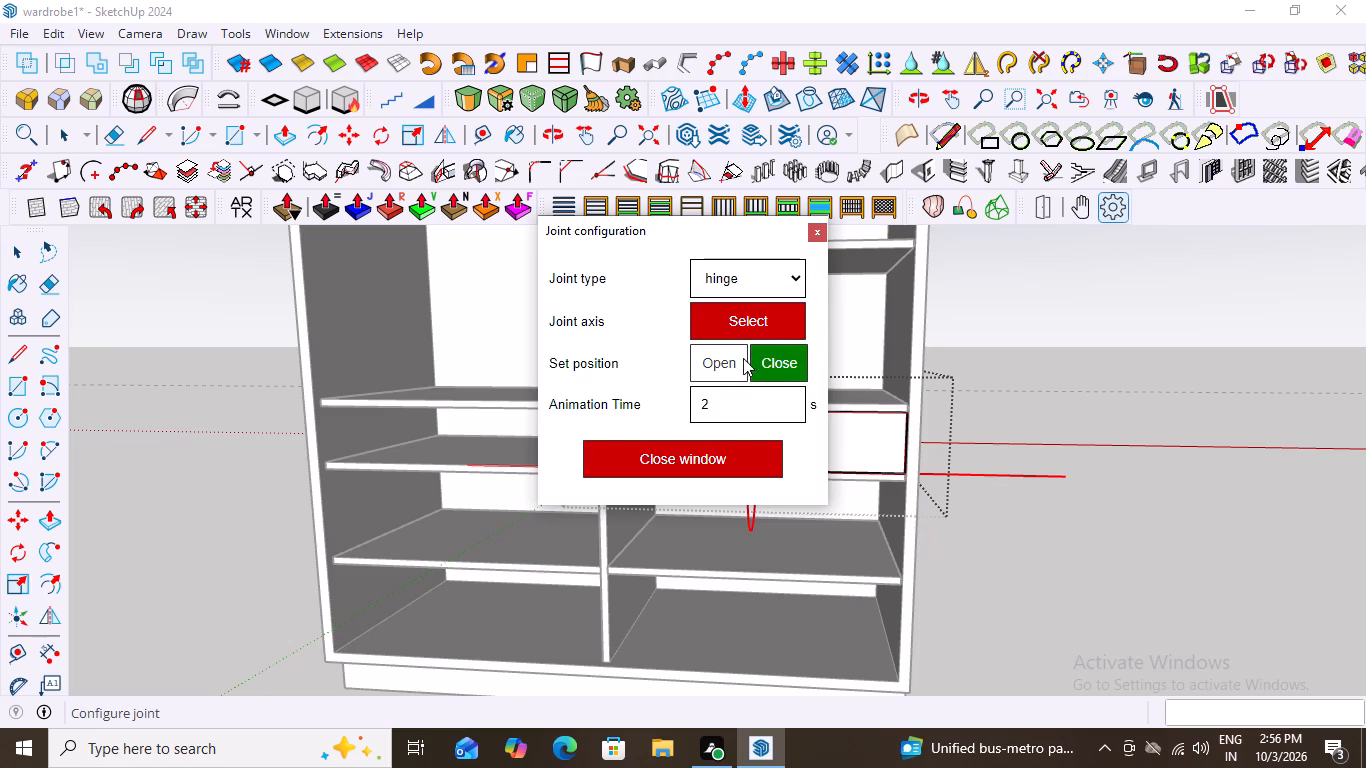
pyautogui.click(759, 317)
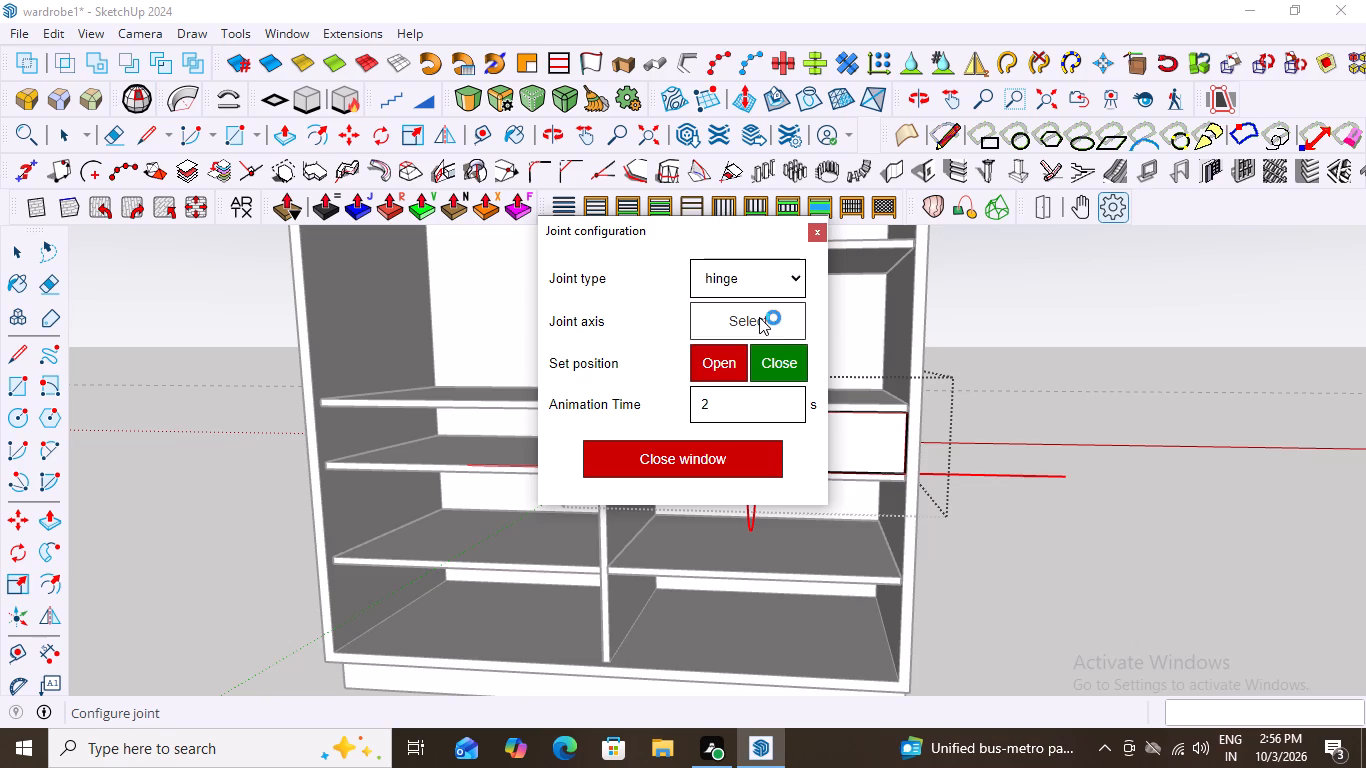
pyautogui.click(715, 361)
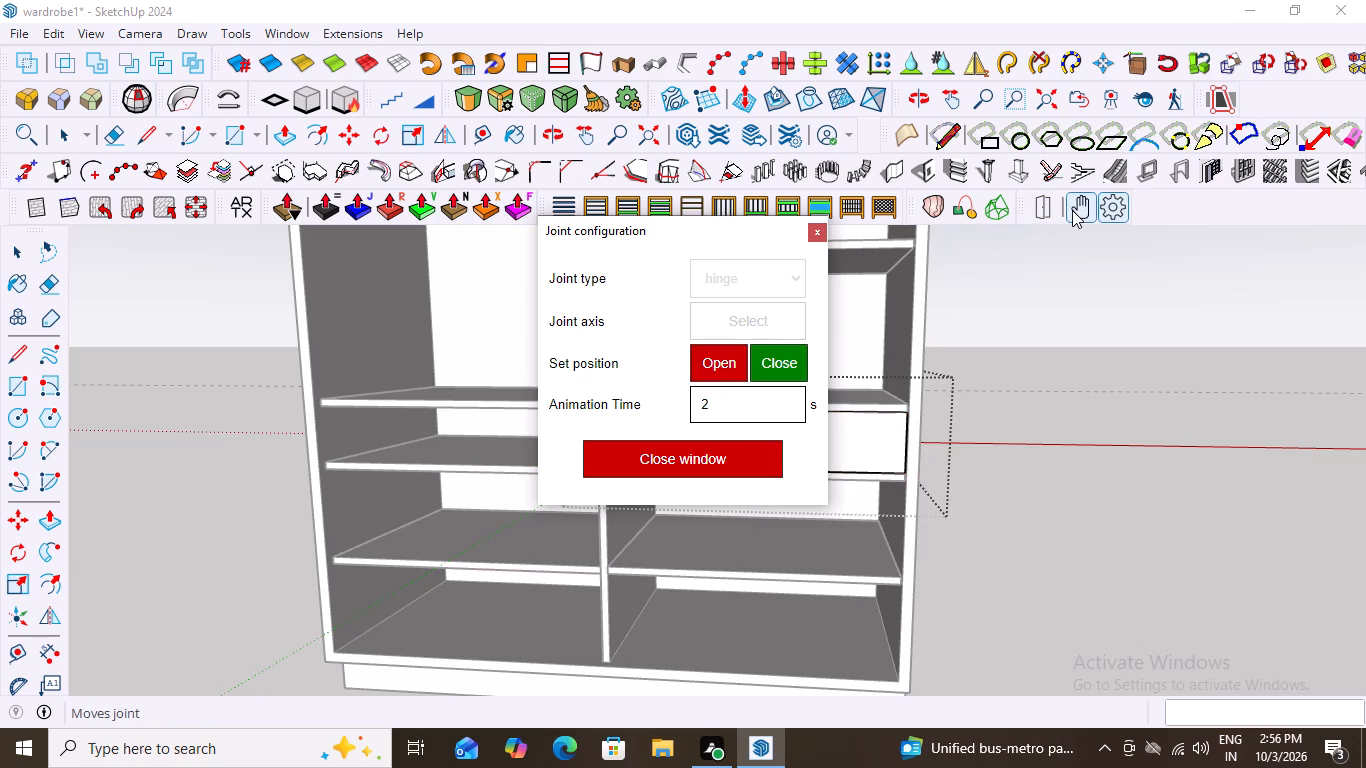
# Swing the right-hand drawer front outward about its lower-edge hinge with the joint move tool.
pyautogui.click(1078, 208)
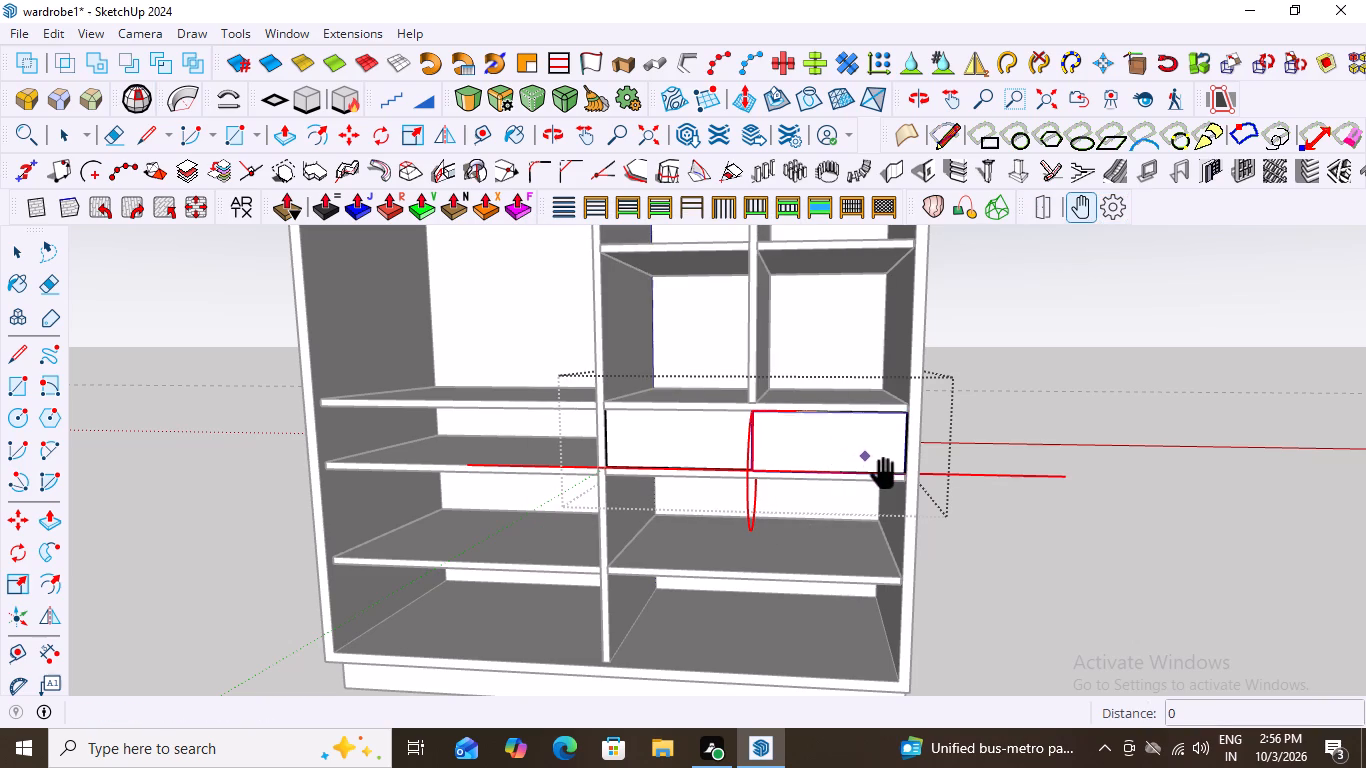
pyautogui.click(737, 393)
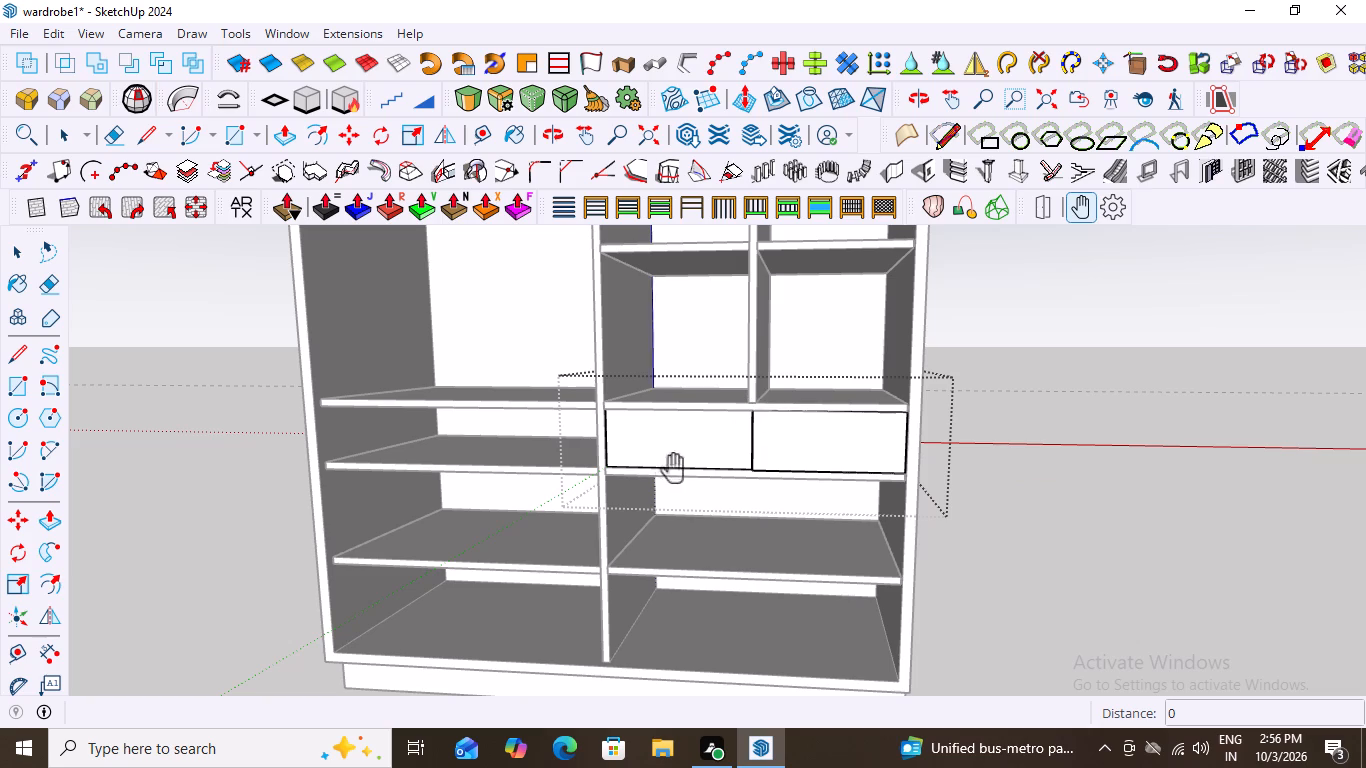
pyautogui.click(736, 462)
pyautogui.click(893, 464)
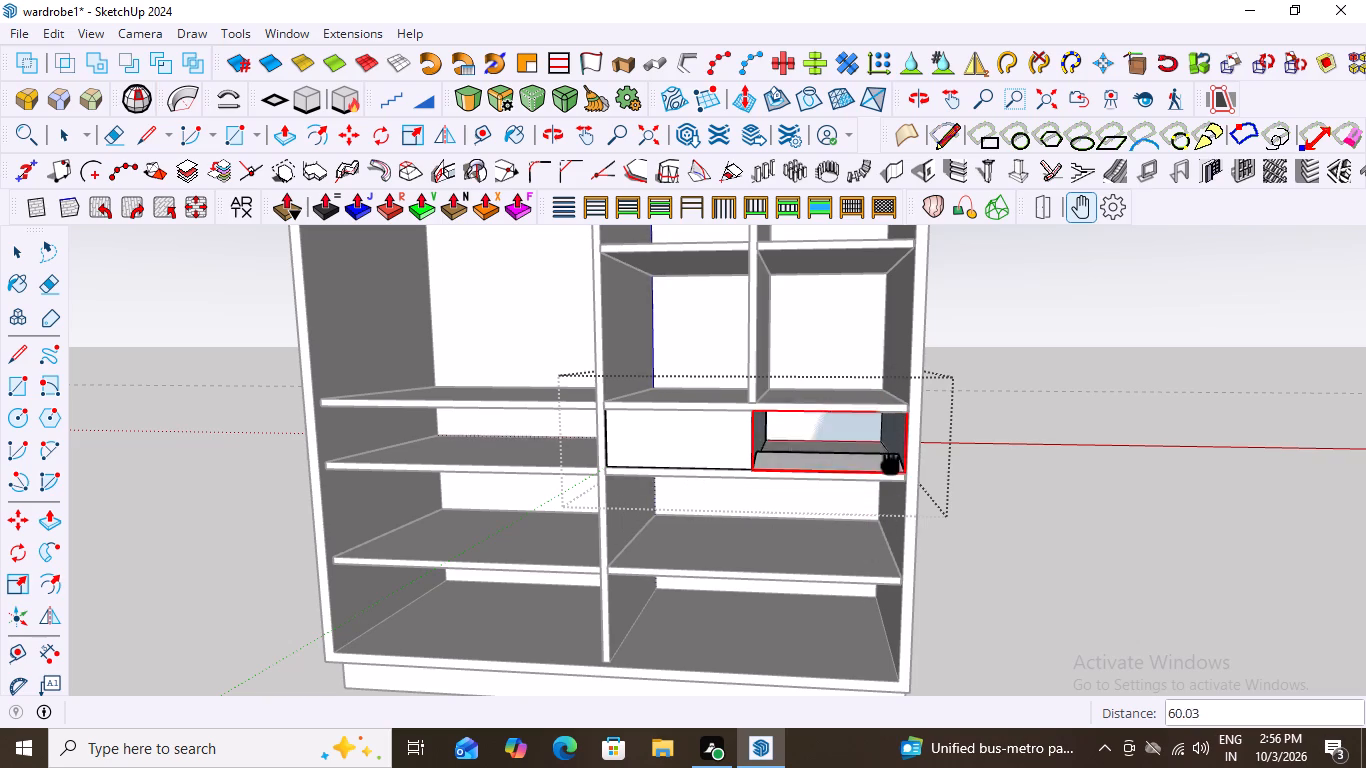
pyautogui.scroll(4, 869, 576)
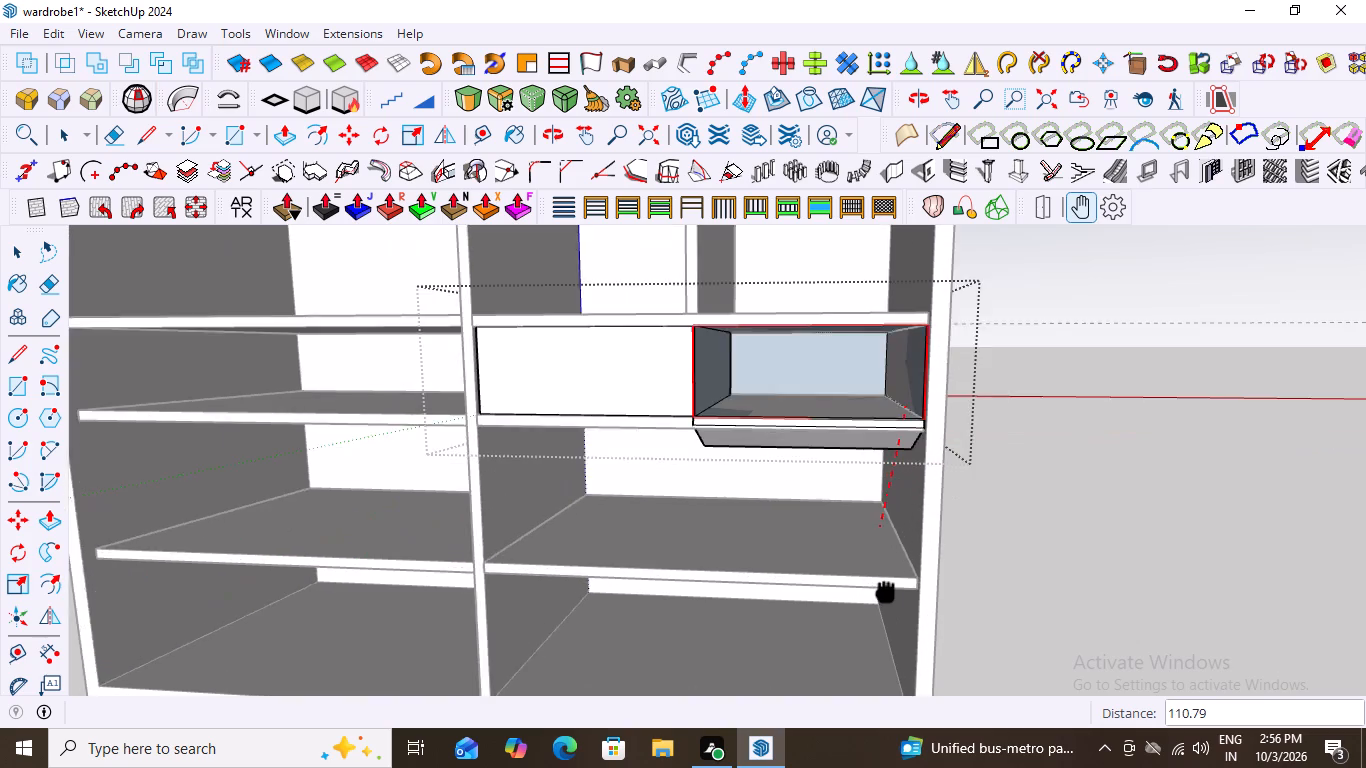
pyautogui.scroll(5, 869, 576)
pyautogui.scroll(-6, 869, 576)
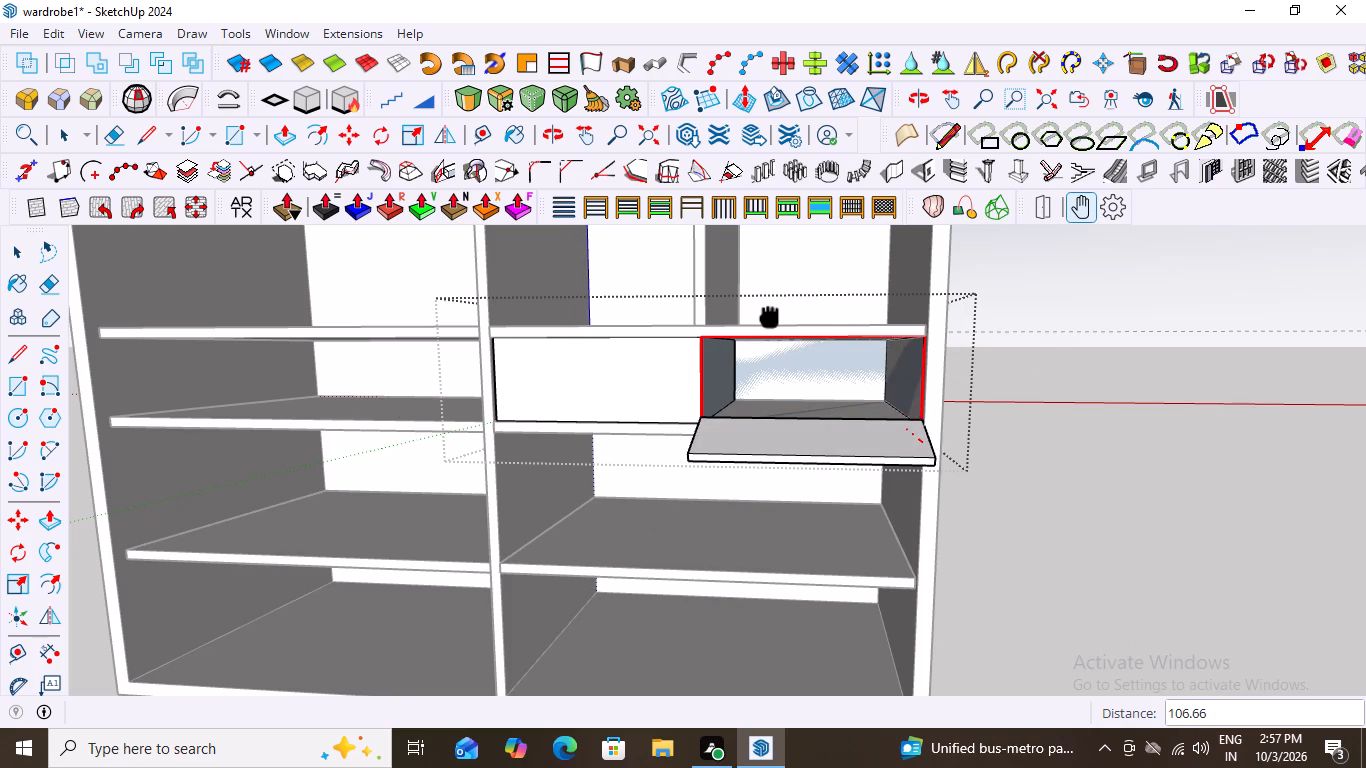
# Run the open/close joint animation on the right-hand drawer front to close it, and leave the drawer group.
pyautogui.click(1047, 212)
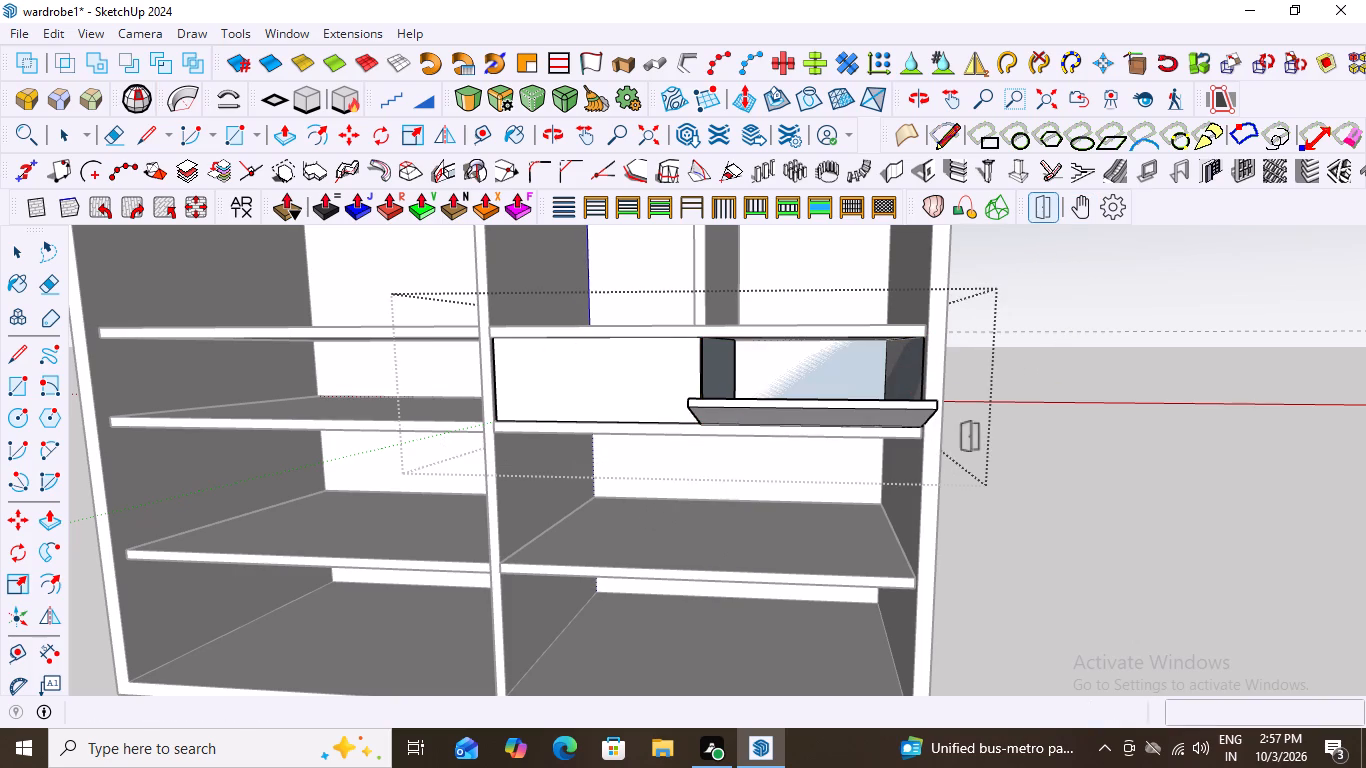
pyautogui.click(893, 404)
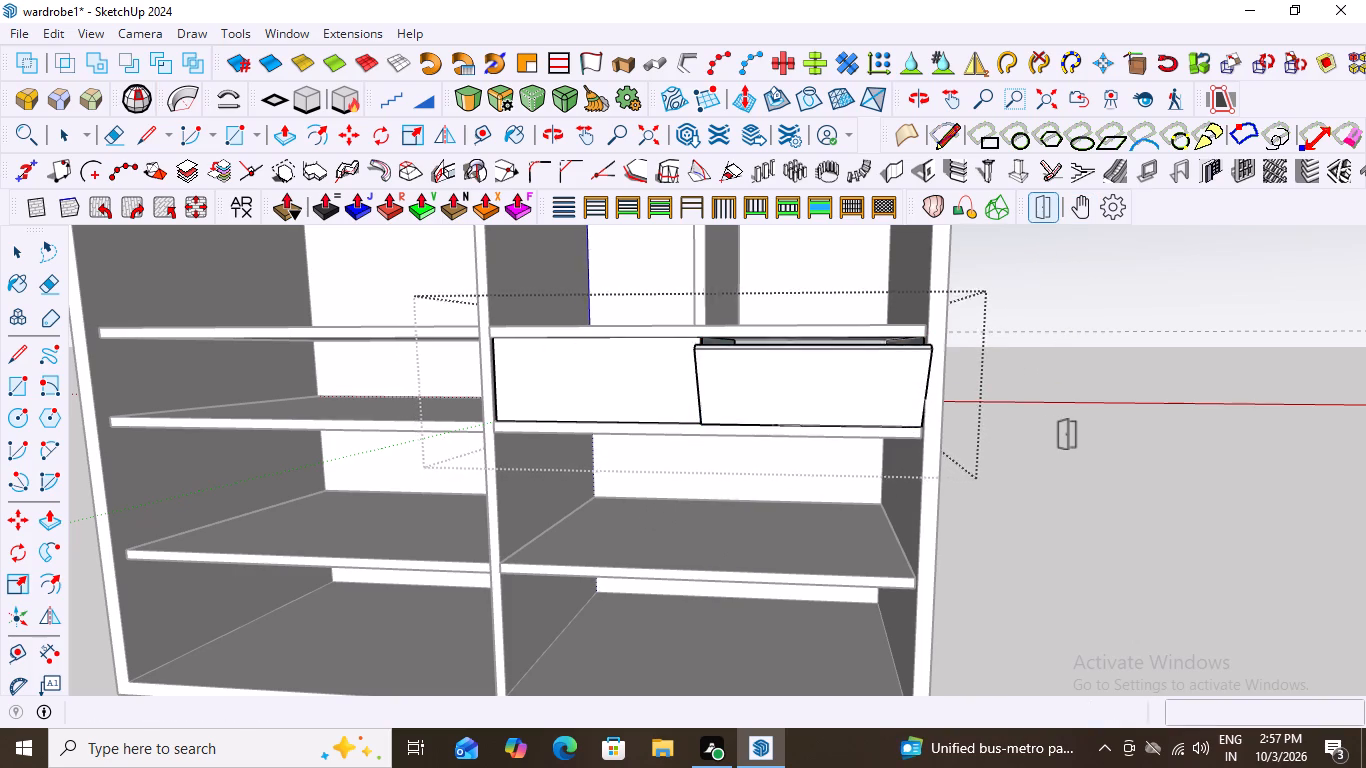
pyautogui.press('space')
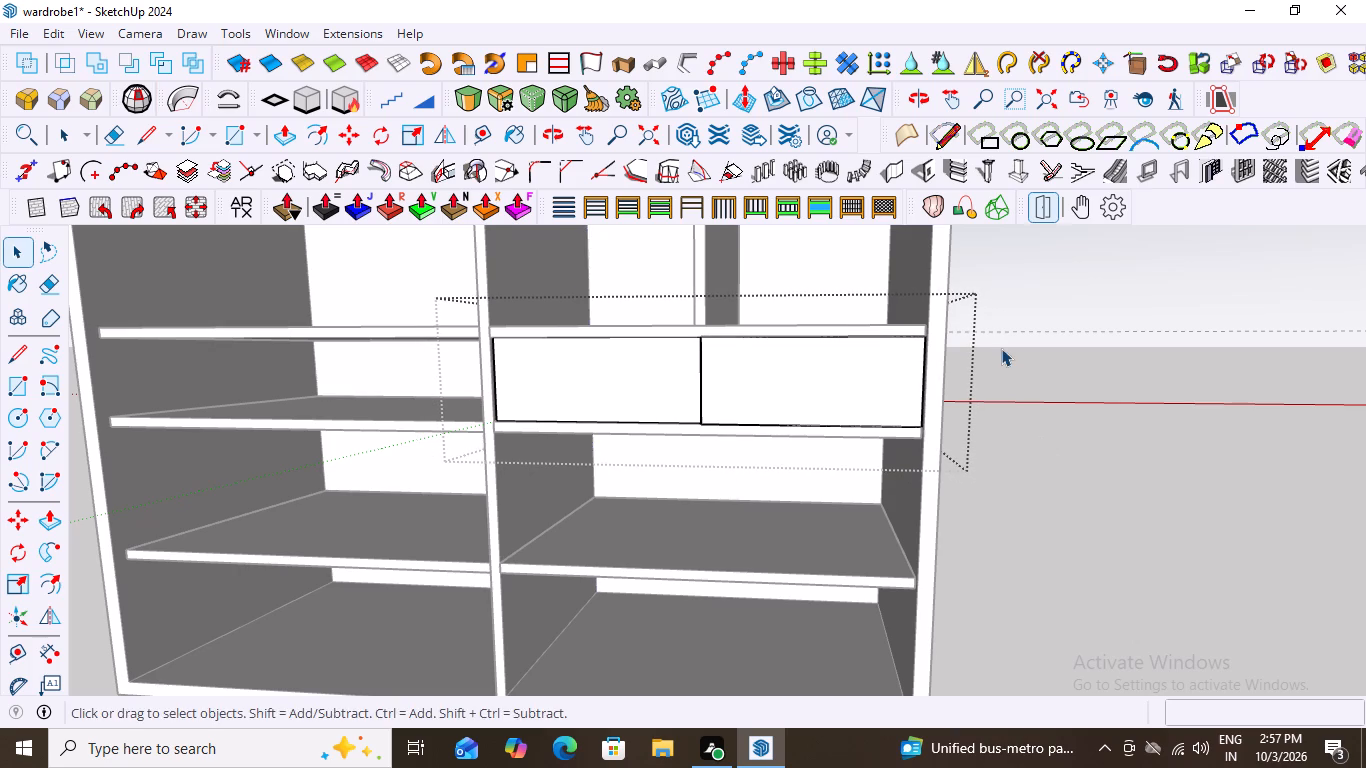
pyautogui.click(1001, 348)
# Examine the wardrobe's two drawer fronts and the gap between them from several angles.
pyautogui.moveTo(921, 388); pyautogui.dragTo(1210, 404, button='middle')
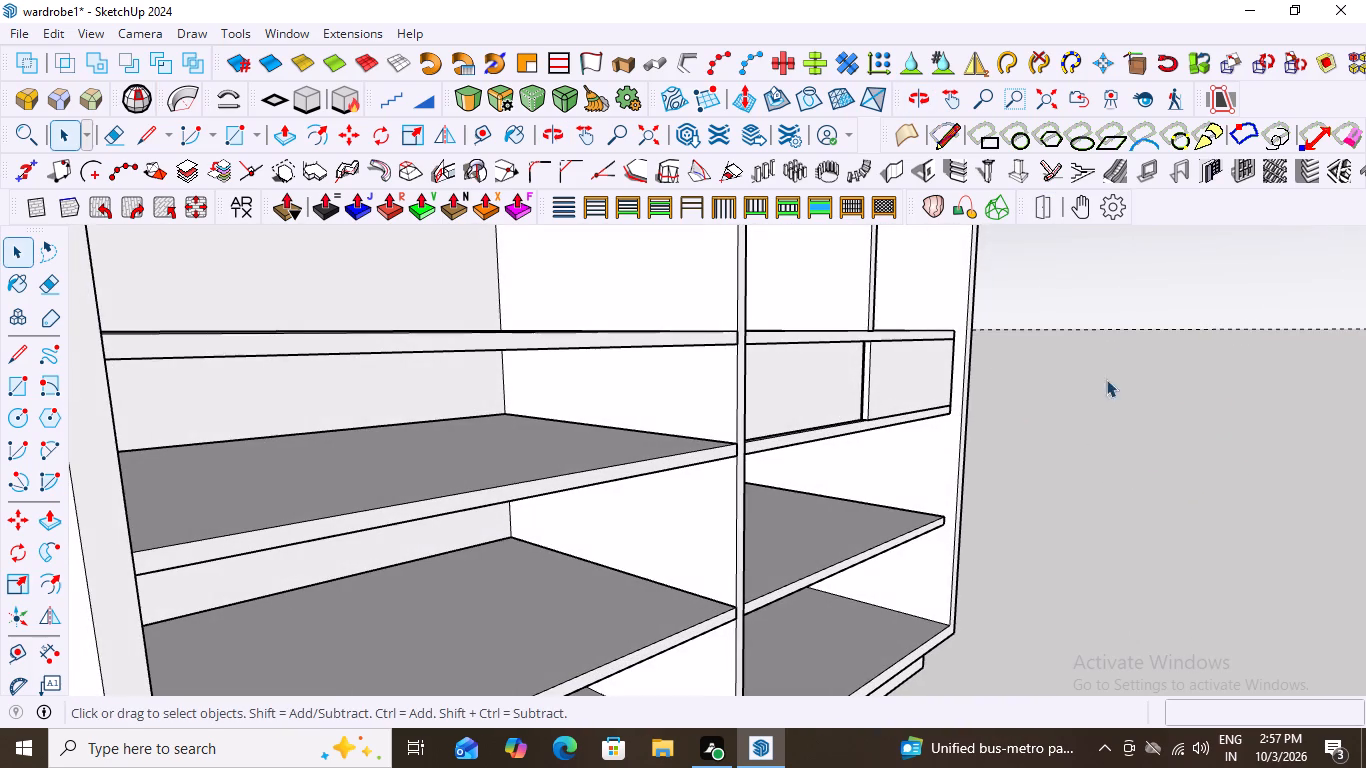
pyautogui.scroll(11, 846, 357)
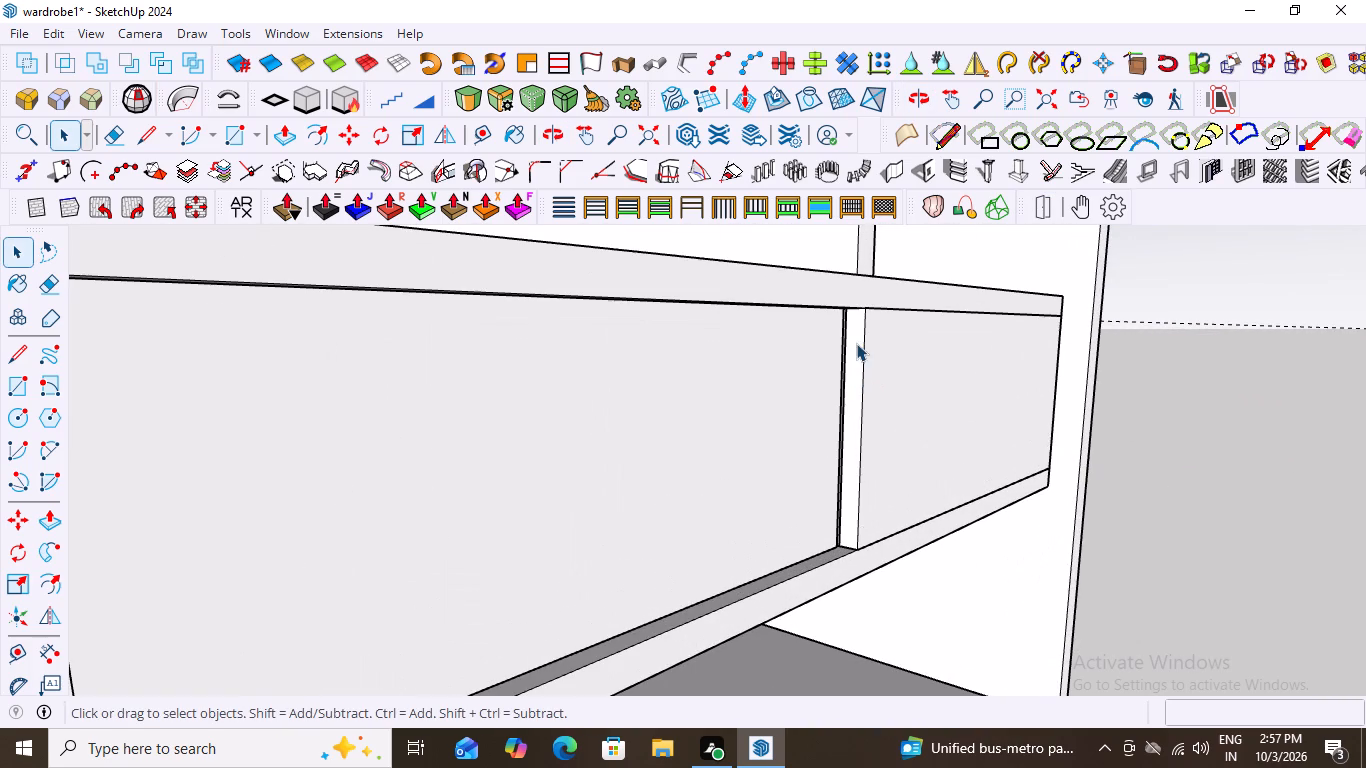
pyautogui.moveTo(854, 346); pyautogui.dragTo(766, 368, button='middle')
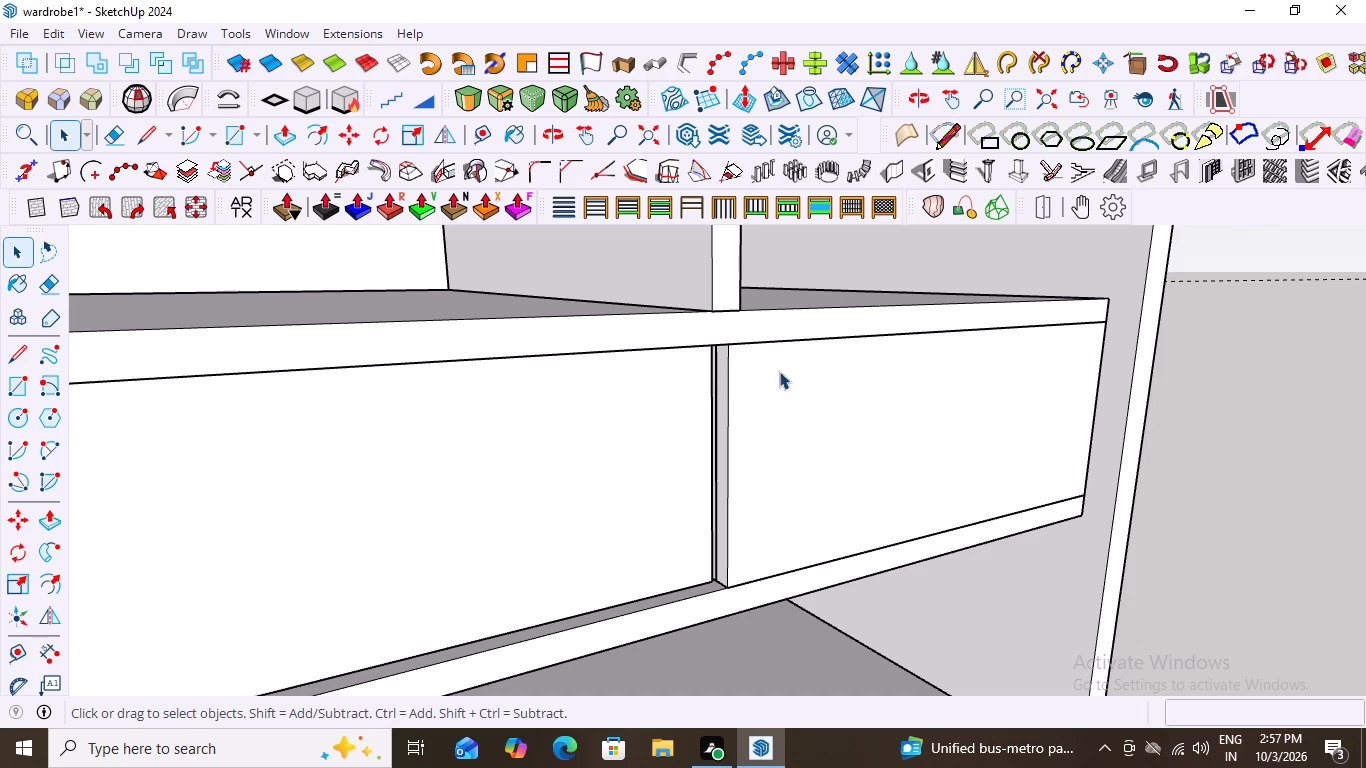
pyautogui.scroll(-3, 790, 388)
pyautogui.moveTo(739, 390); pyautogui.dragTo(774, 404, button='middle')
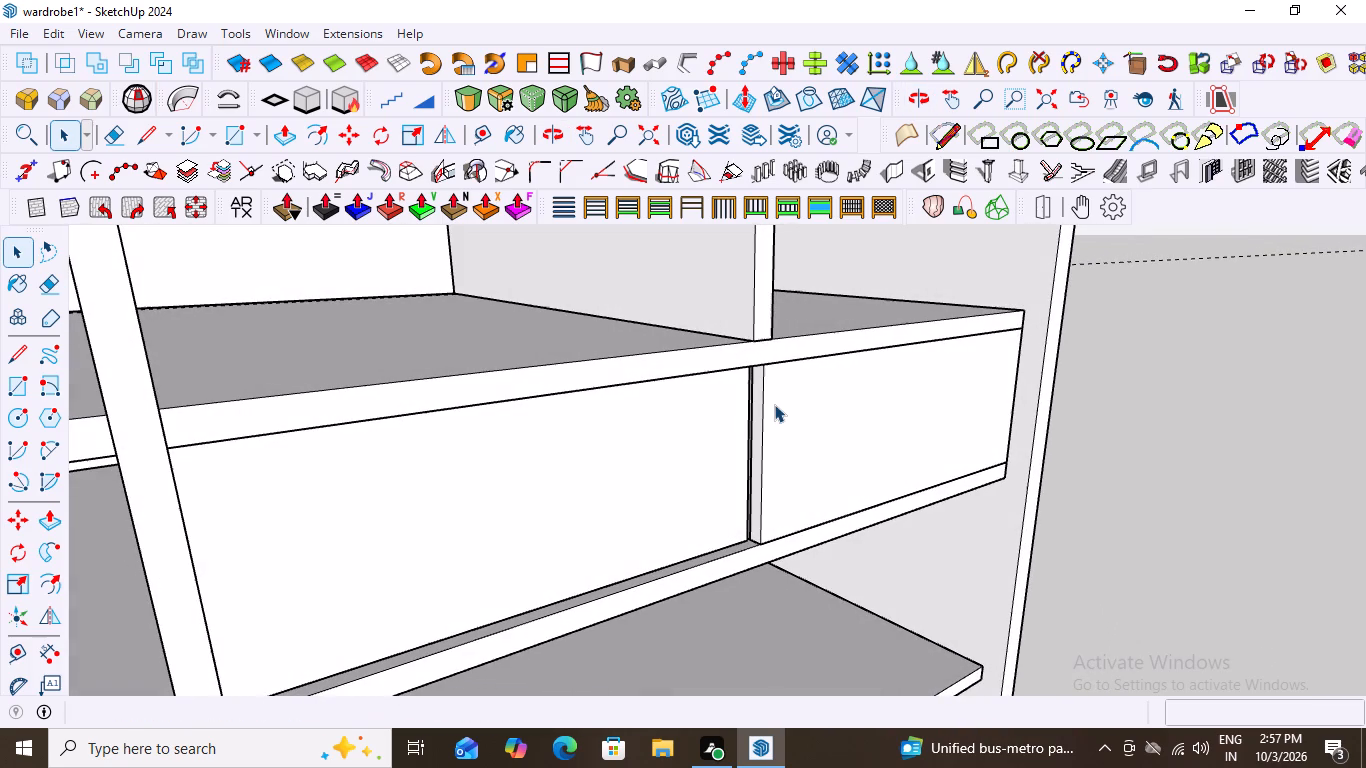
pyautogui.scroll(2, 871, 453)
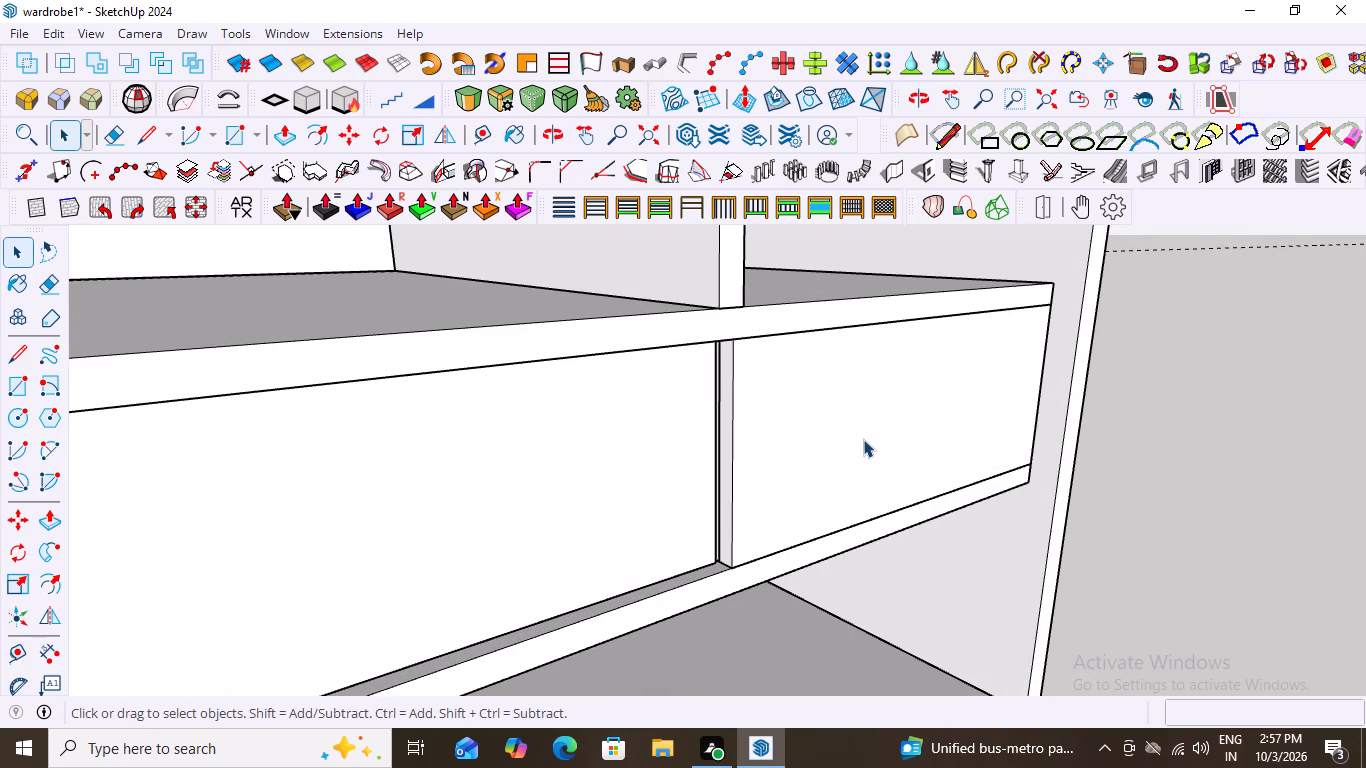
pyautogui.scroll(-9, 684, 474)
pyautogui.scroll(1, 797, 496)
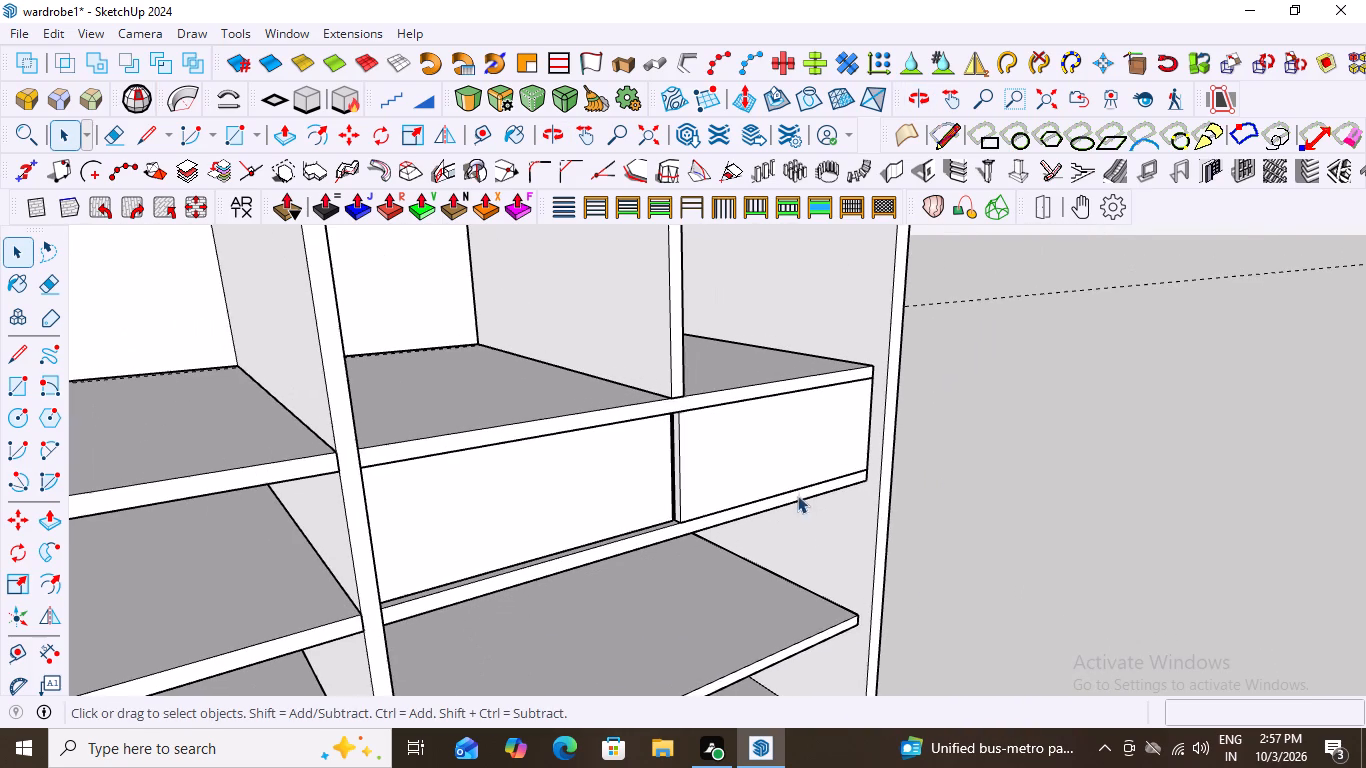
pyautogui.scroll(4, 778, 428)
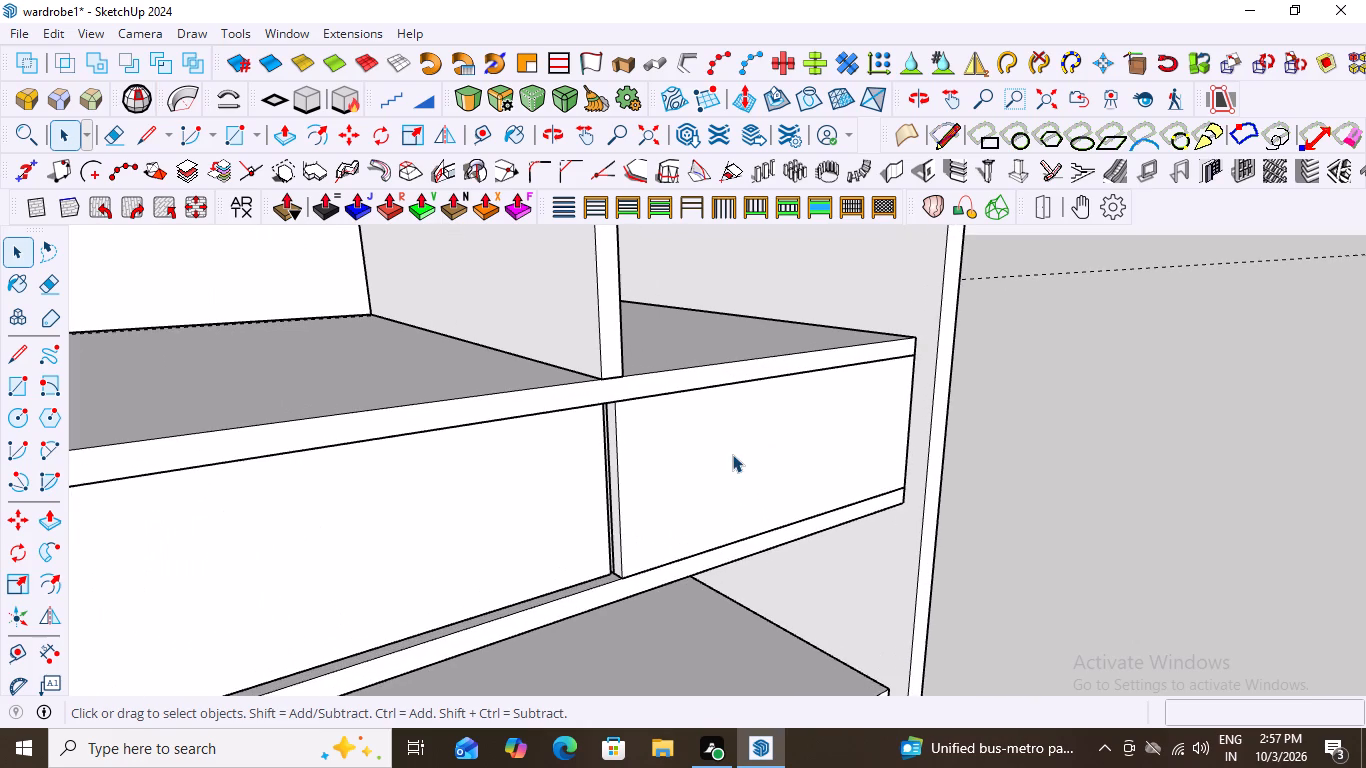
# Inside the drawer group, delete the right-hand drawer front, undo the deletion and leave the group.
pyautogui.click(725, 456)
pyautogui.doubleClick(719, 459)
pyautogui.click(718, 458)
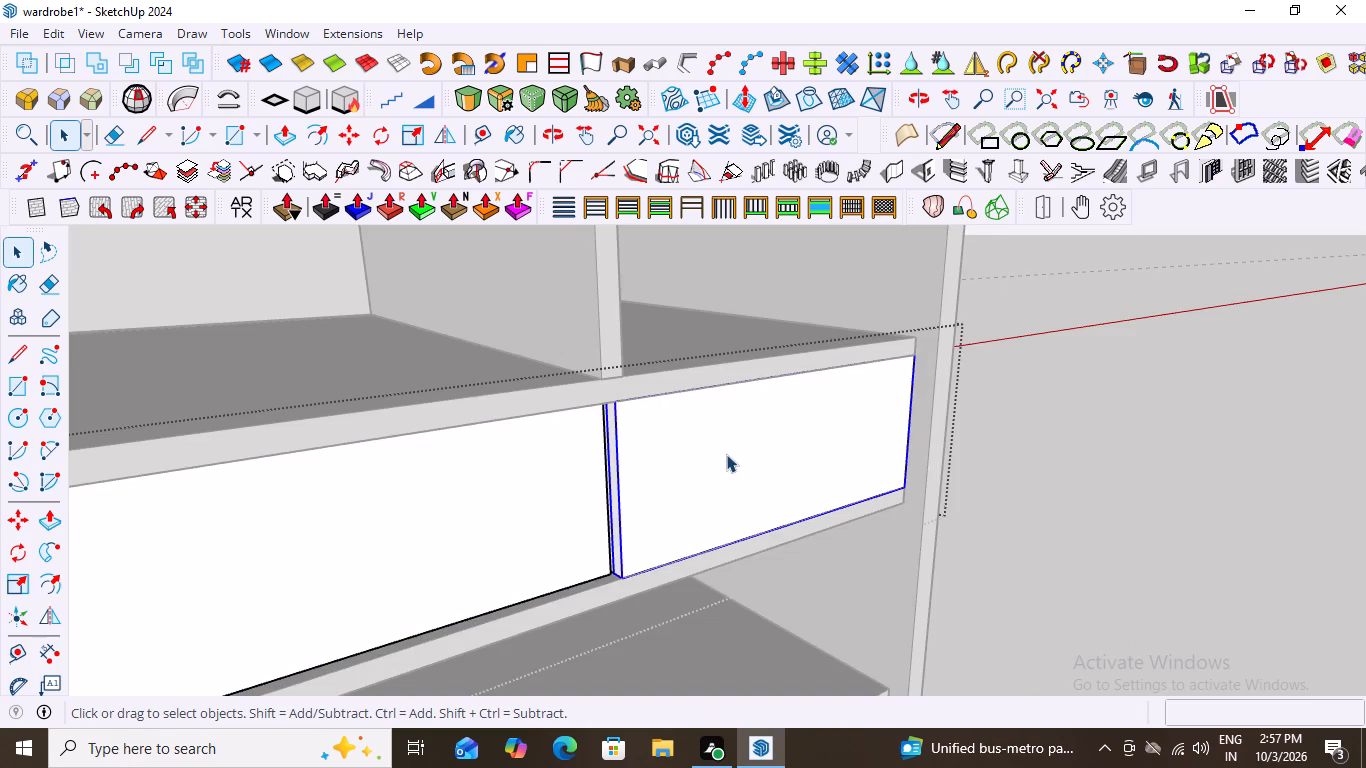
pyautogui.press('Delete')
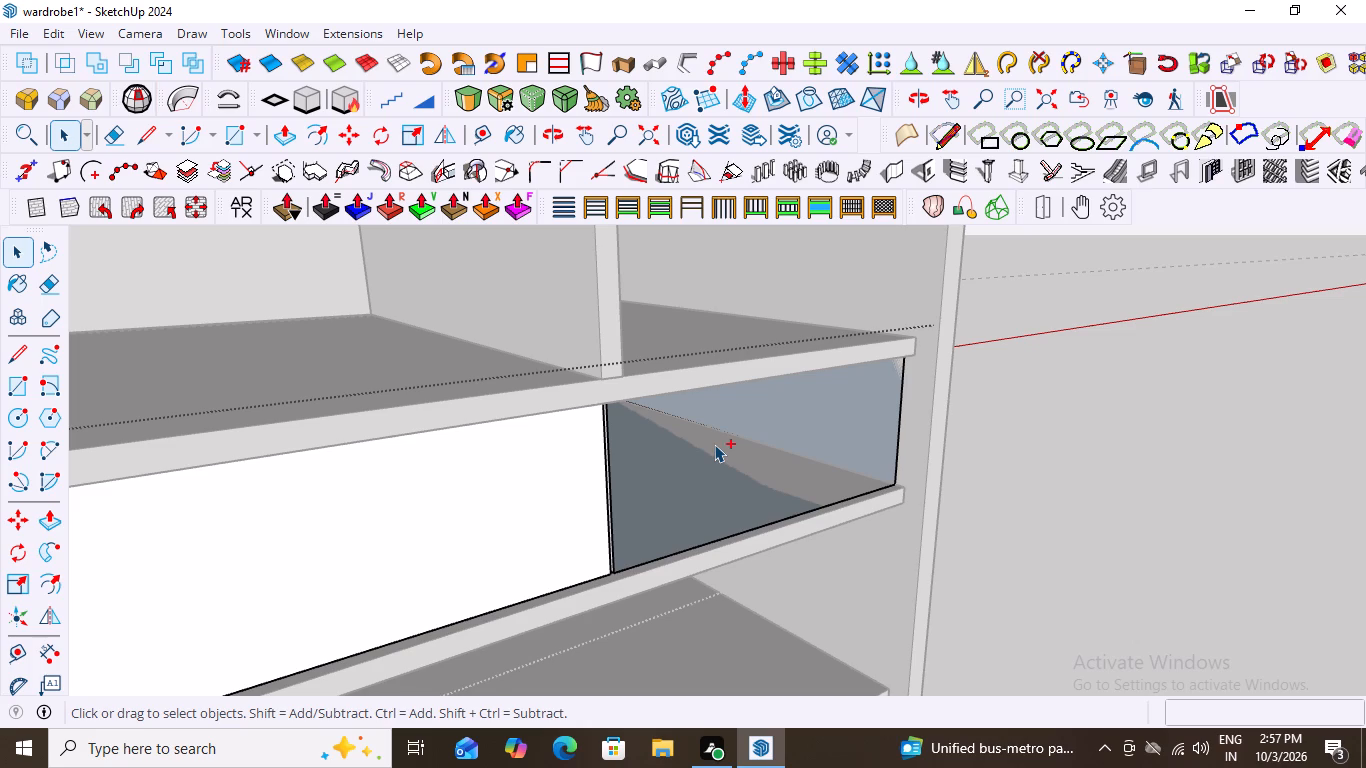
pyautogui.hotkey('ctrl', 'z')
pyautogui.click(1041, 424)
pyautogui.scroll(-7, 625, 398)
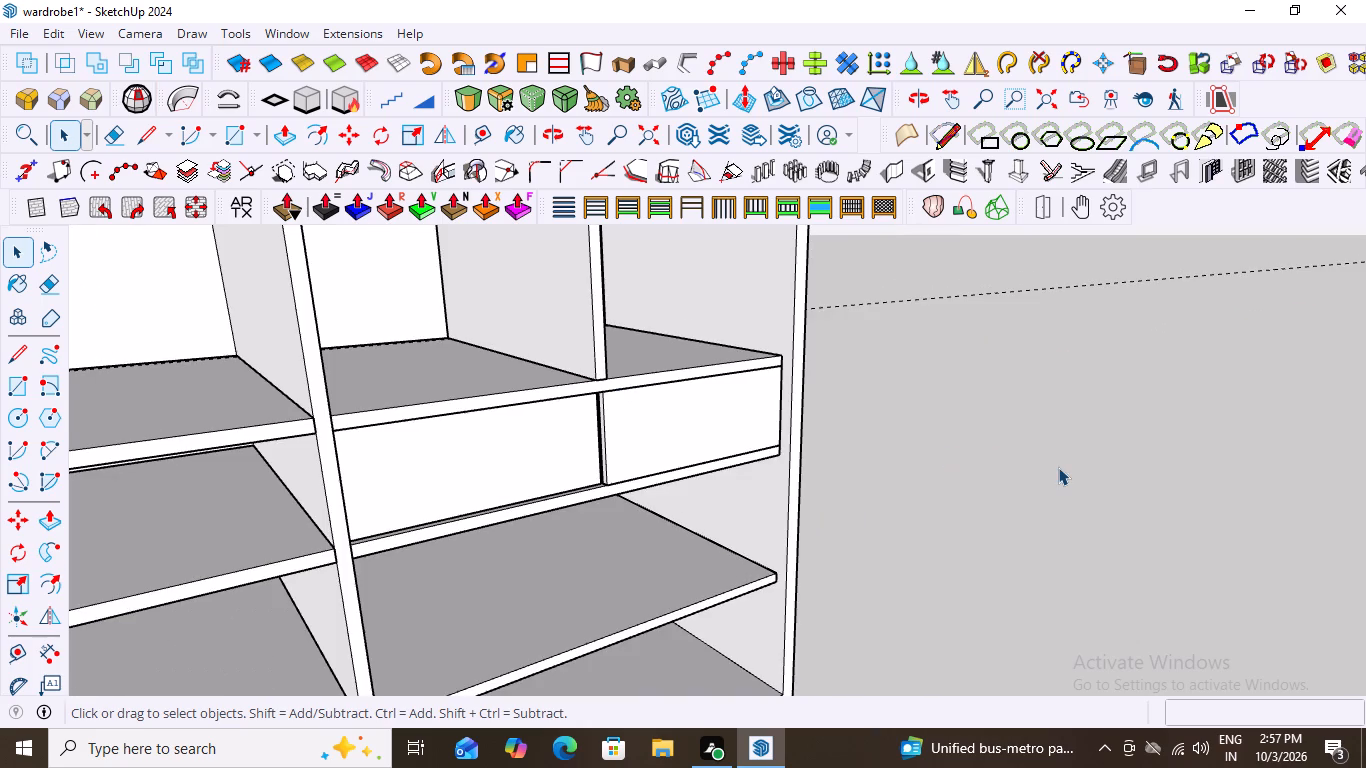
# Undo the series of recent edits made in the drawer group.
pyautogui.hotkey('ctrl', 'z')
pyautogui.hotkey('ctrl', 'z')
pyautogui.hotkey('ctrl', 'z')
pyautogui.hotkey('ctrl', 'z')
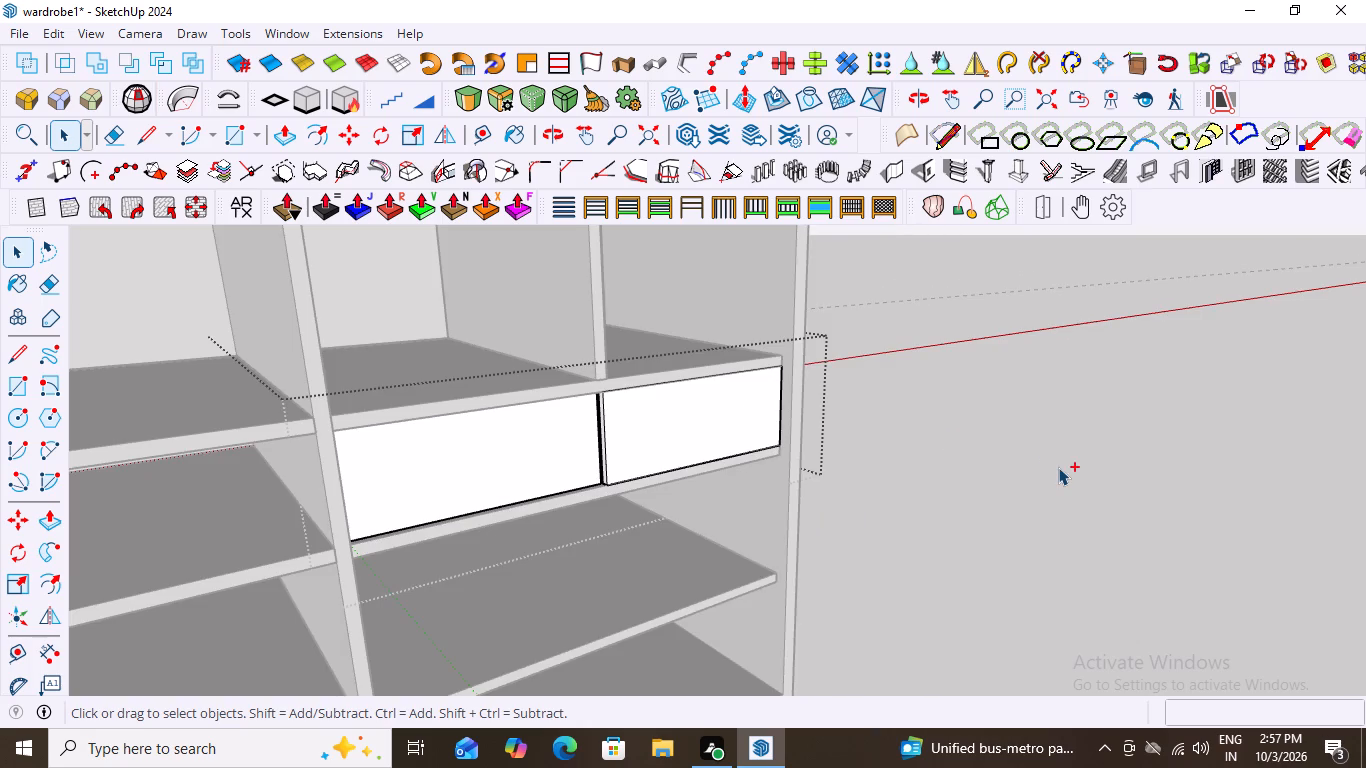
pyautogui.hotkey('ctrl', 'z')
pyautogui.hotkey('ctrl', 'z')
pyautogui.hotkey('ctrl', 'z')
pyautogui.hotkey('ctrl', 'z')
pyautogui.hotkey('ctrl', 'z')
pyautogui.hotkey('ctrl', 'z')
pyautogui.hotkey('ctrl', 'z')
pyautogui.hotkey('ctrl', 'z')
pyautogui.hotkey('ctrl', 'z')
# Inside the right-hand drawer front, push its front face back about 1/2" through the panel's thickness, and leave that panel.
pyautogui.press('space')
pyautogui.click(677, 425)
pyautogui.doubleClick(649, 441)
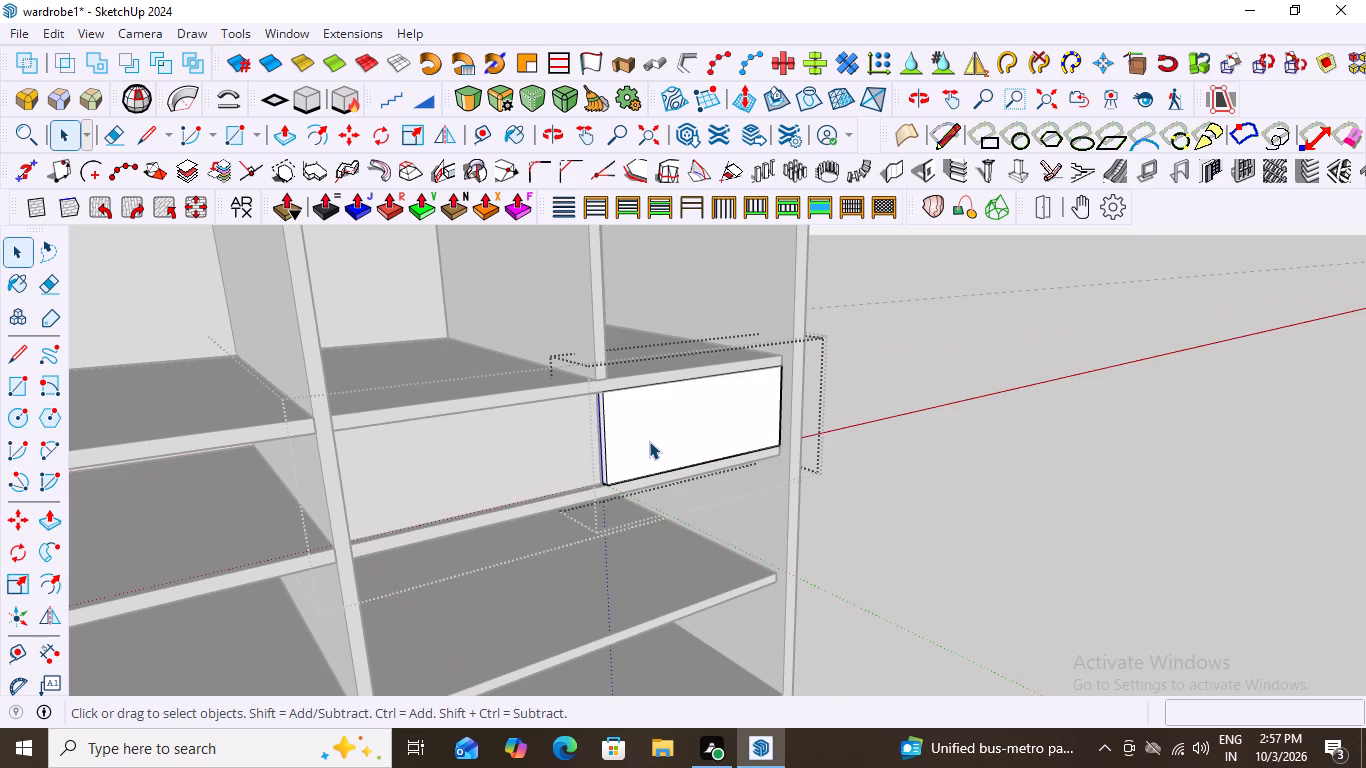
pyautogui.click(649, 441)
pyautogui.press('p')
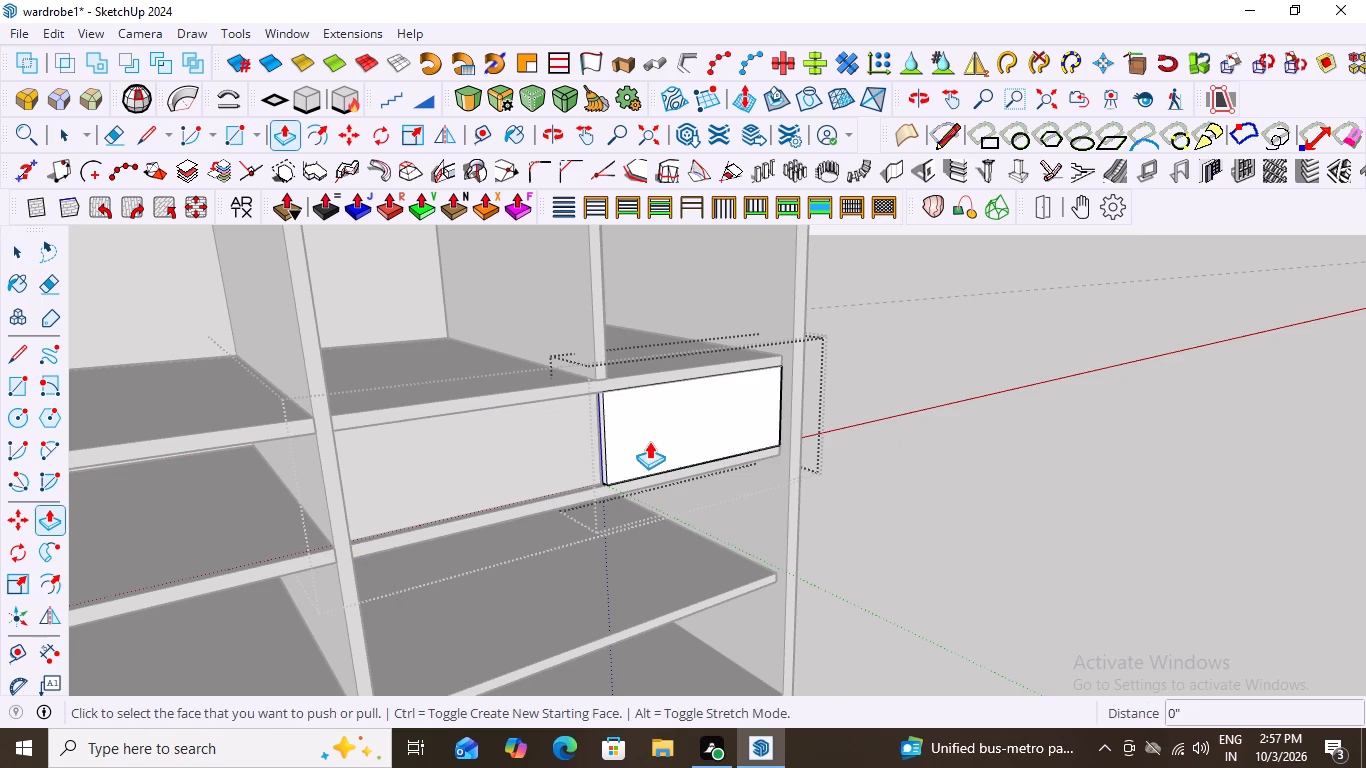
pyautogui.click(647, 445)
pyautogui.scroll(6, 603, 479)
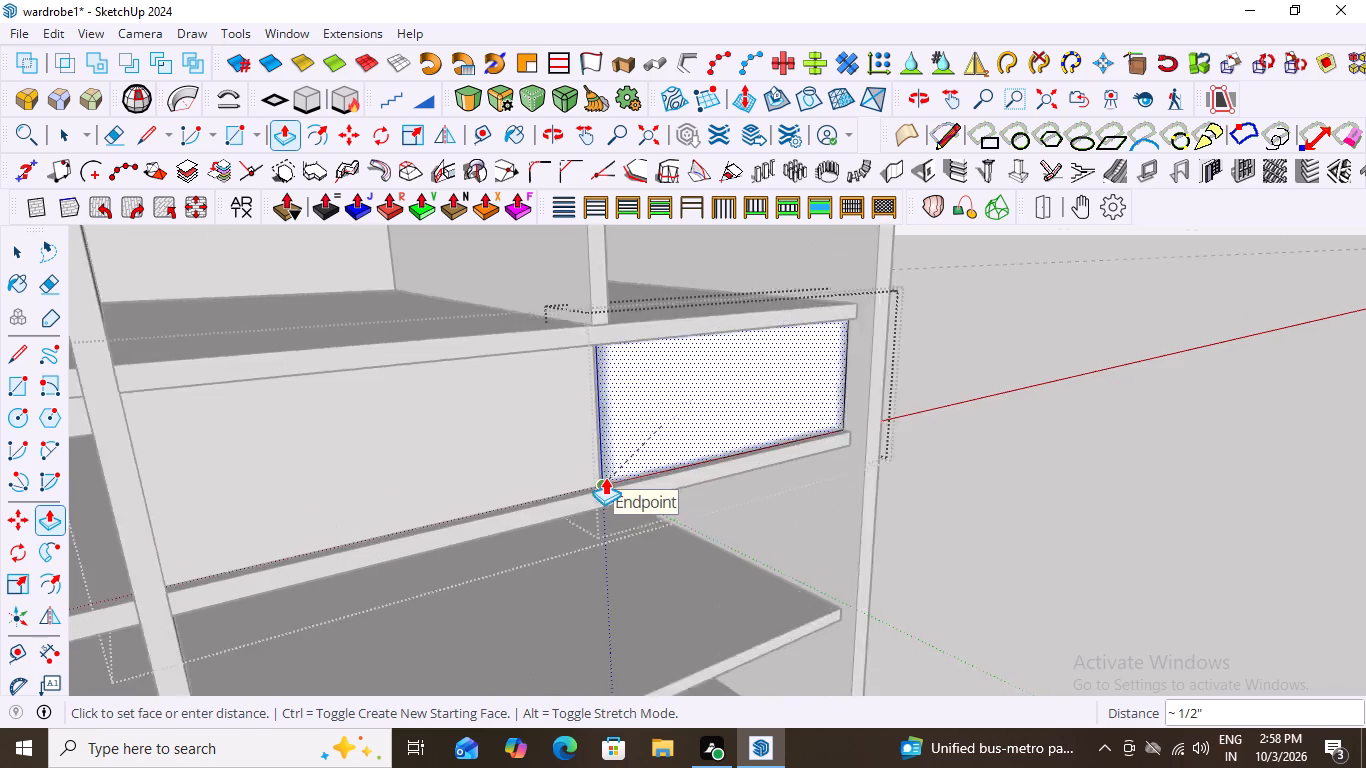
pyautogui.scroll(9, 605, 477)
pyautogui.click(588, 506)
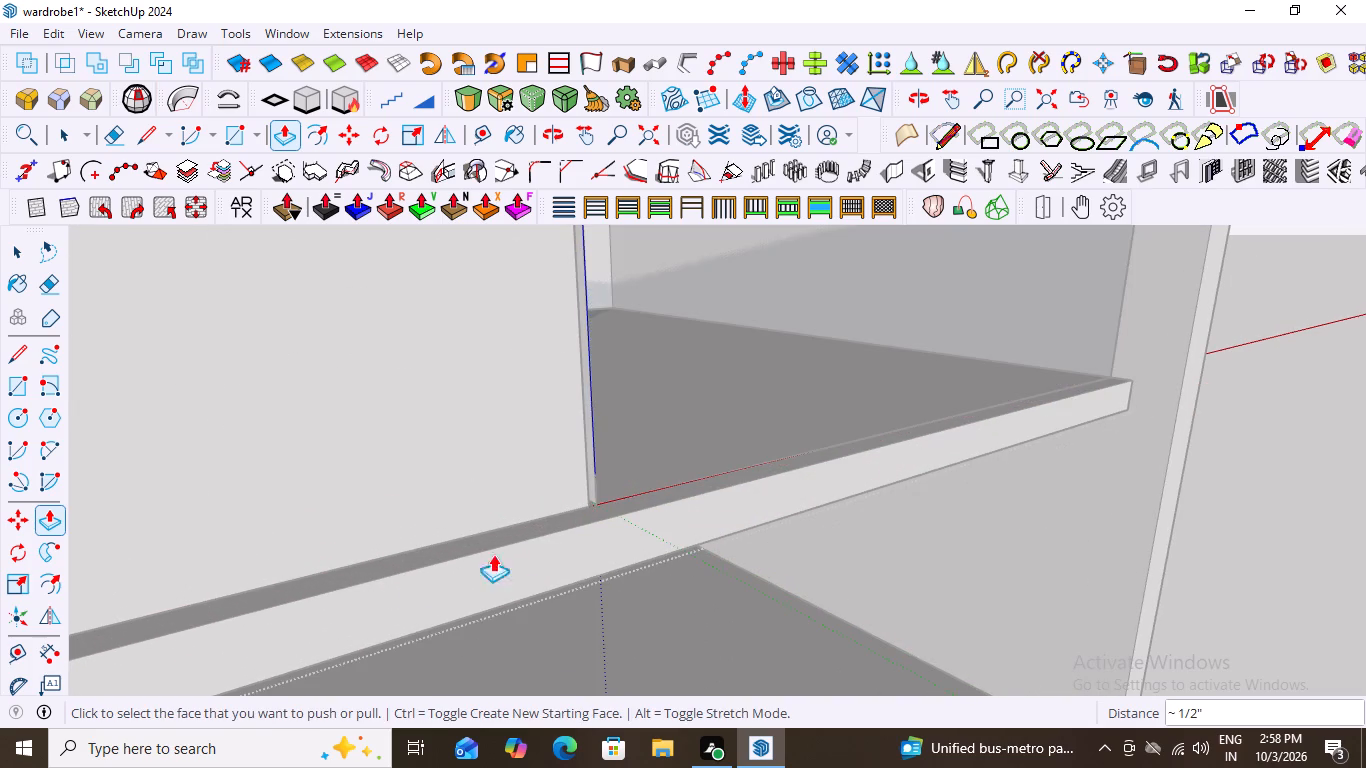
pyautogui.scroll(-15, 382, 571)
pyautogui.click(1009, 470)
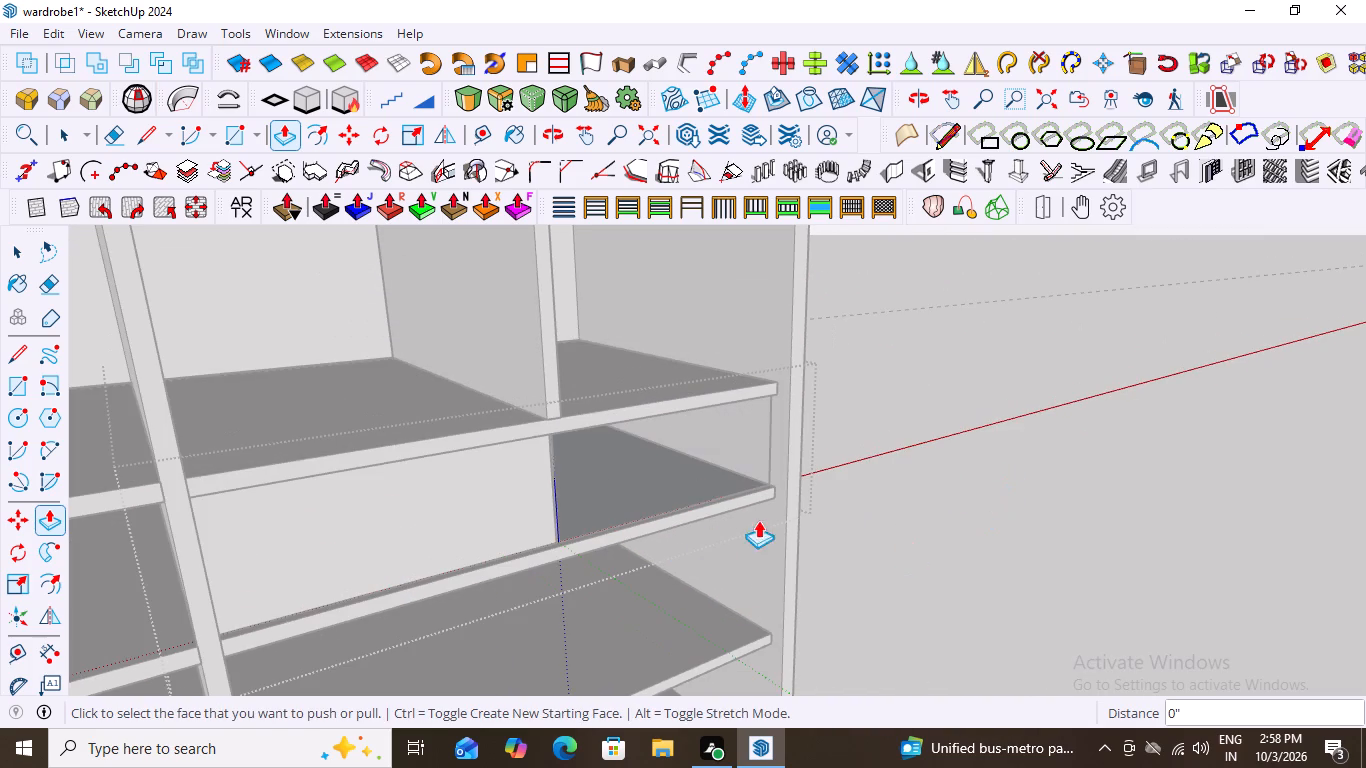
pyautogui.press('space')
pyautogui.click(961, 415)
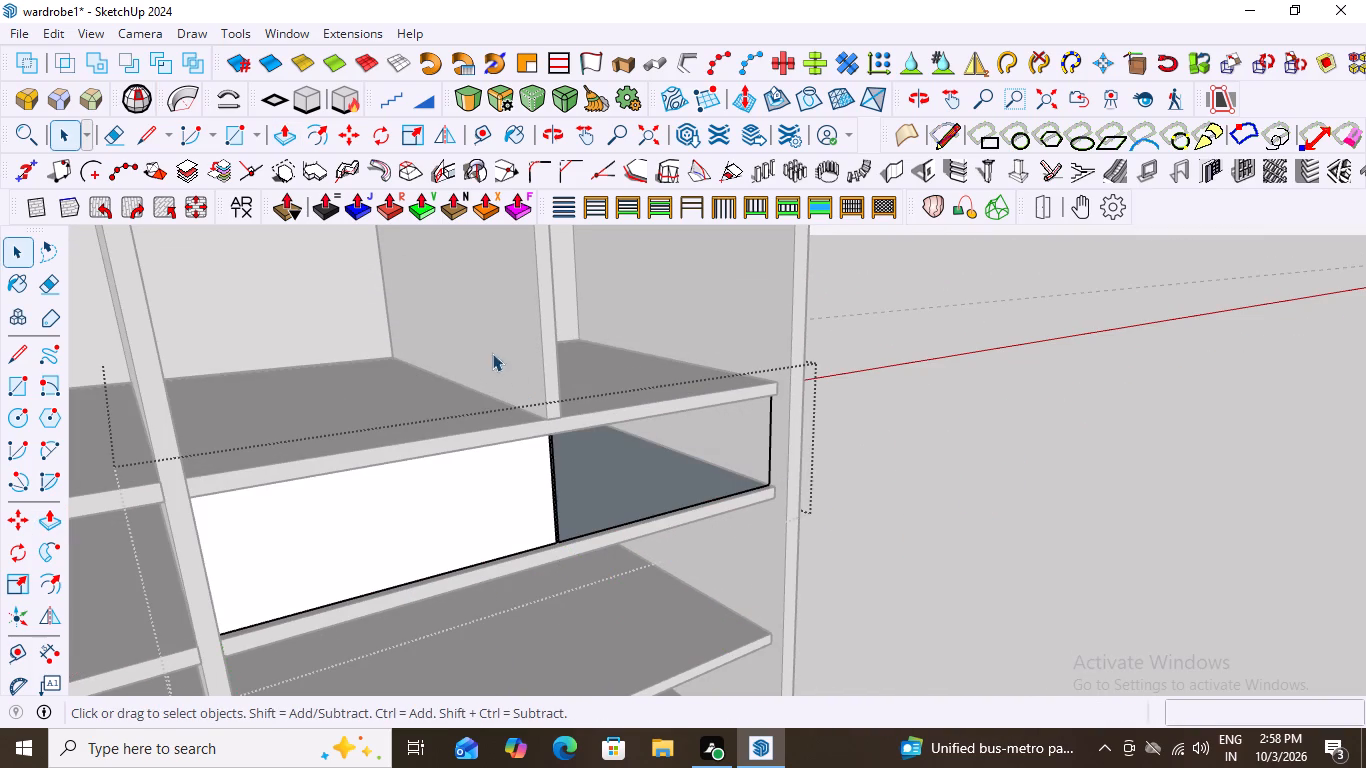
# Examine the inner faces and edges of the right-hand drawer recess from several angles.
pyautogui.scroll(-1, 488, 350)
pyautogui.scroll(11, 729, 458)
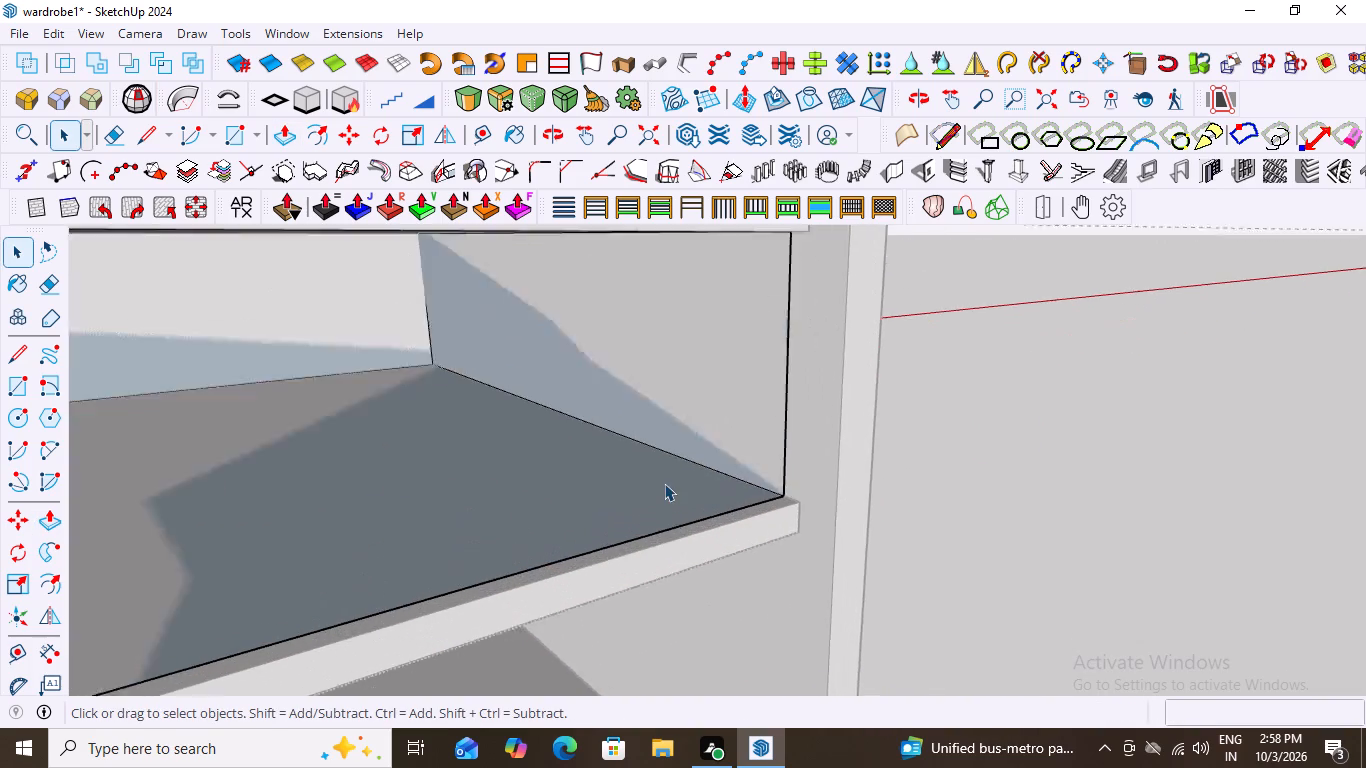
pyautogui.scroll(1, 664, 483)
pyautogui.scroll(-8, 619, 459)
pyautogui.click(596, 454)
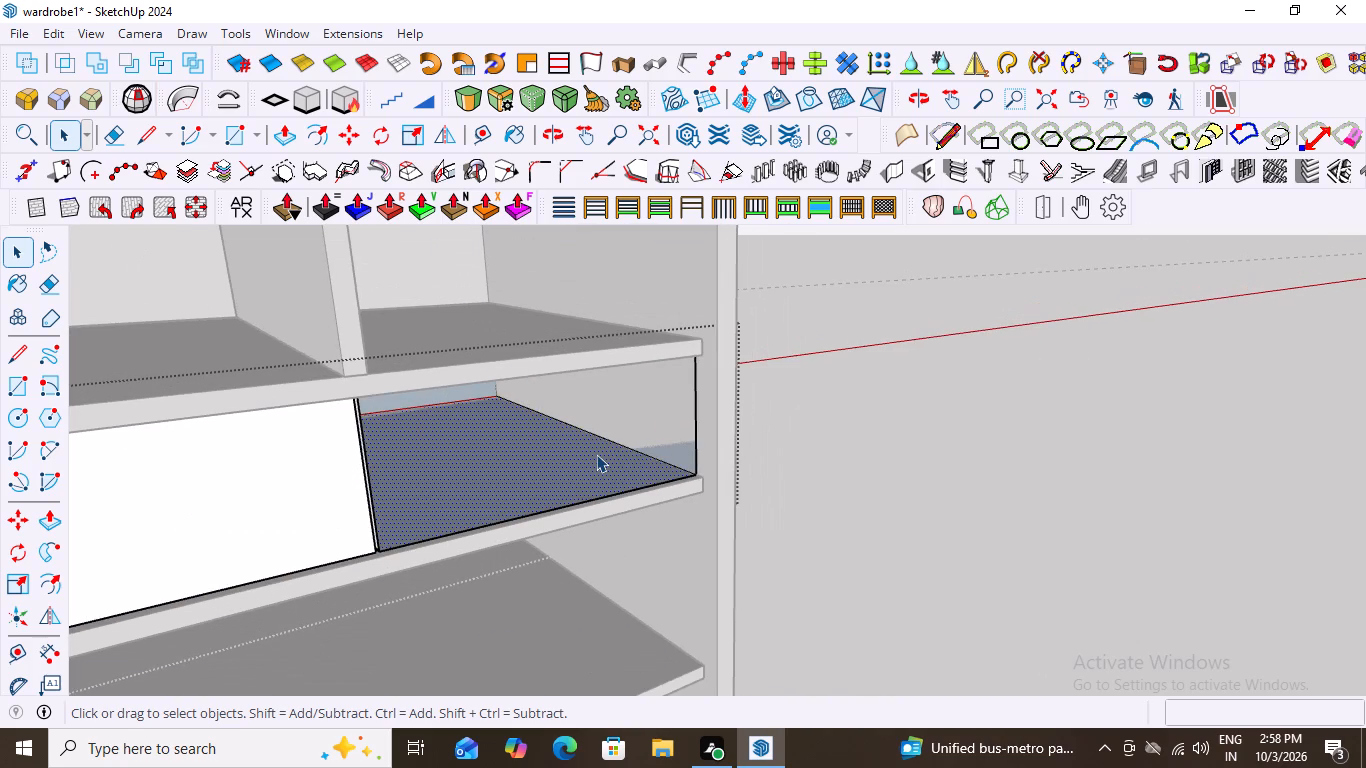
pyautogui.click(924, 397)
pyautogui.moveTo(1010, 449); pyautogui.dragTo(794, 408, button='middle')
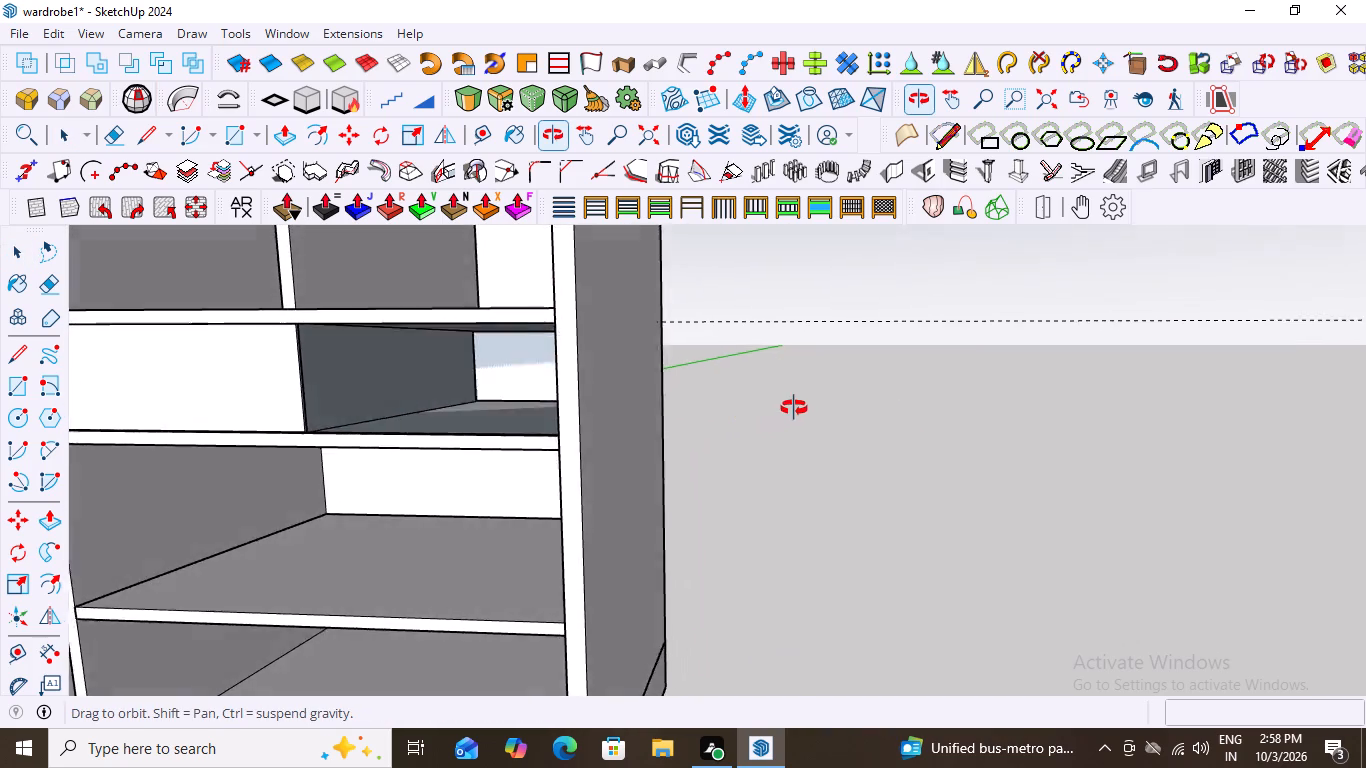
pyautogui.moveTo(794, 408); pyautogui.dragTo(893, 350, button='middle')
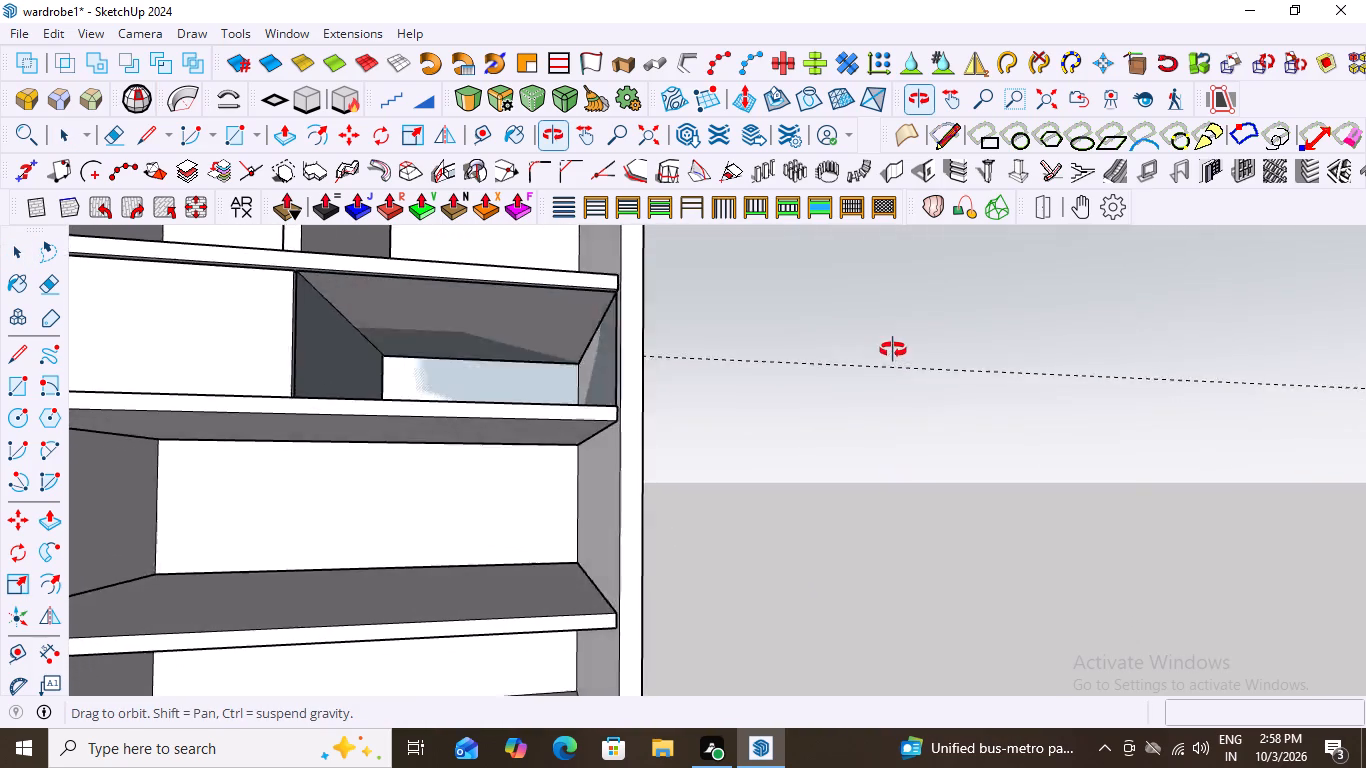
pyautogui.moveTo(893, 350); pyautogui.dragTo(941, 449, button='middle')
pyautogui.scroll(2, 335, 417)
pyautogui.scroll(3, 259, 372)
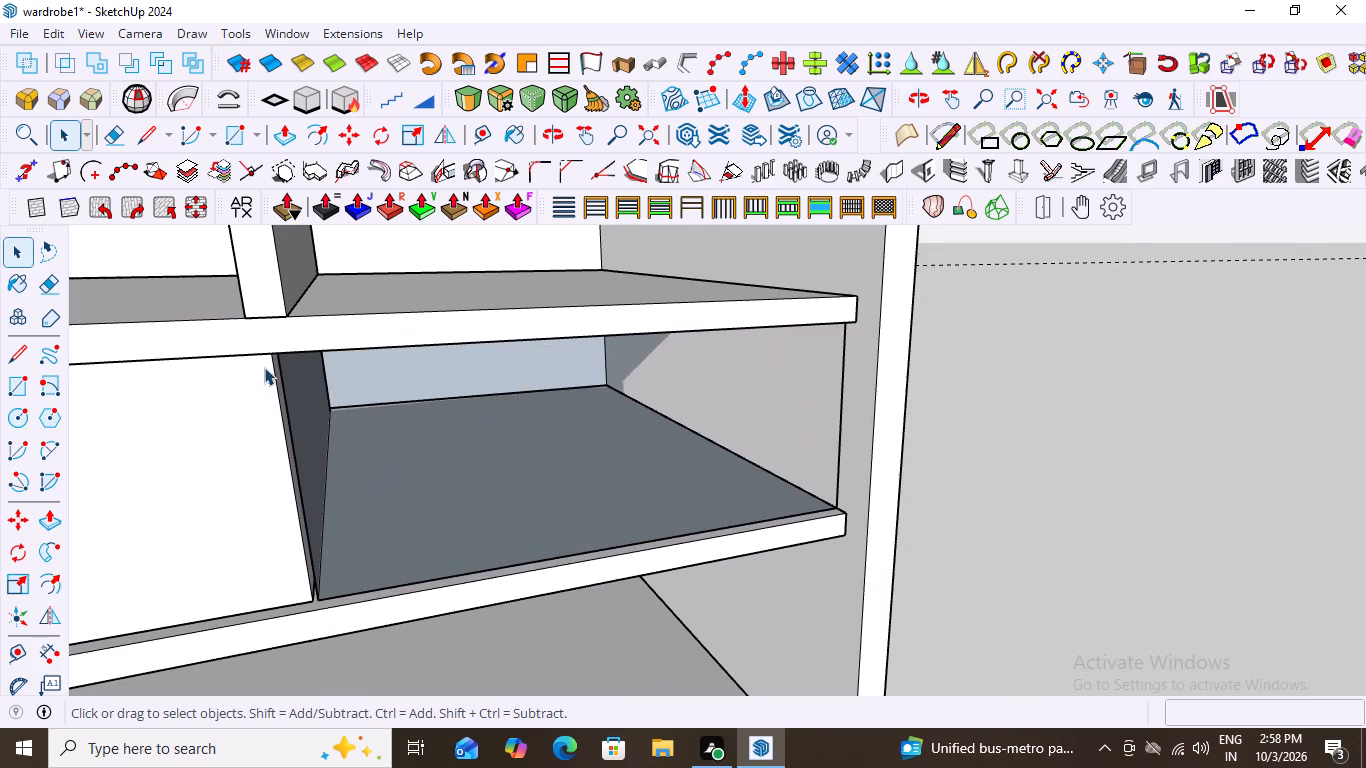
pyautogui.scroll(2, 319, 384)
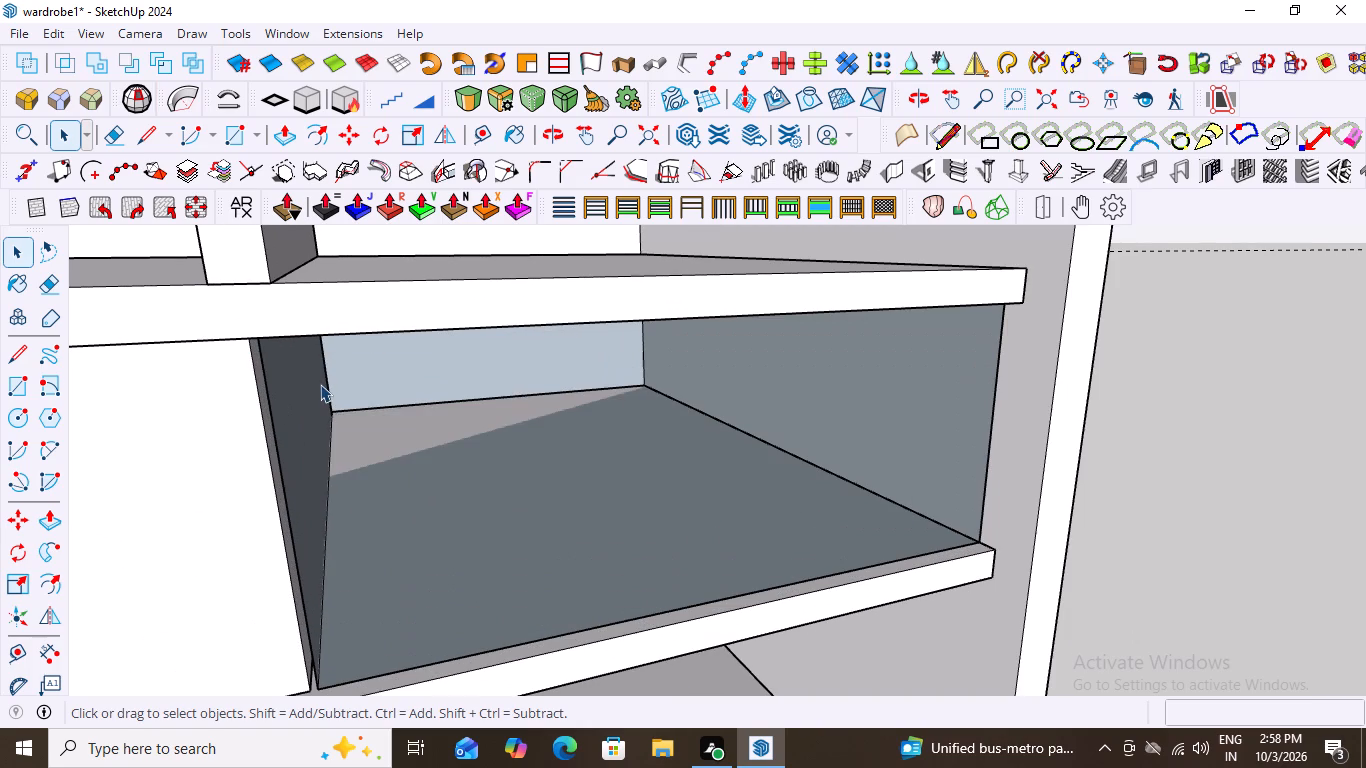
pyautogui.scroll(-5, 320, 385)
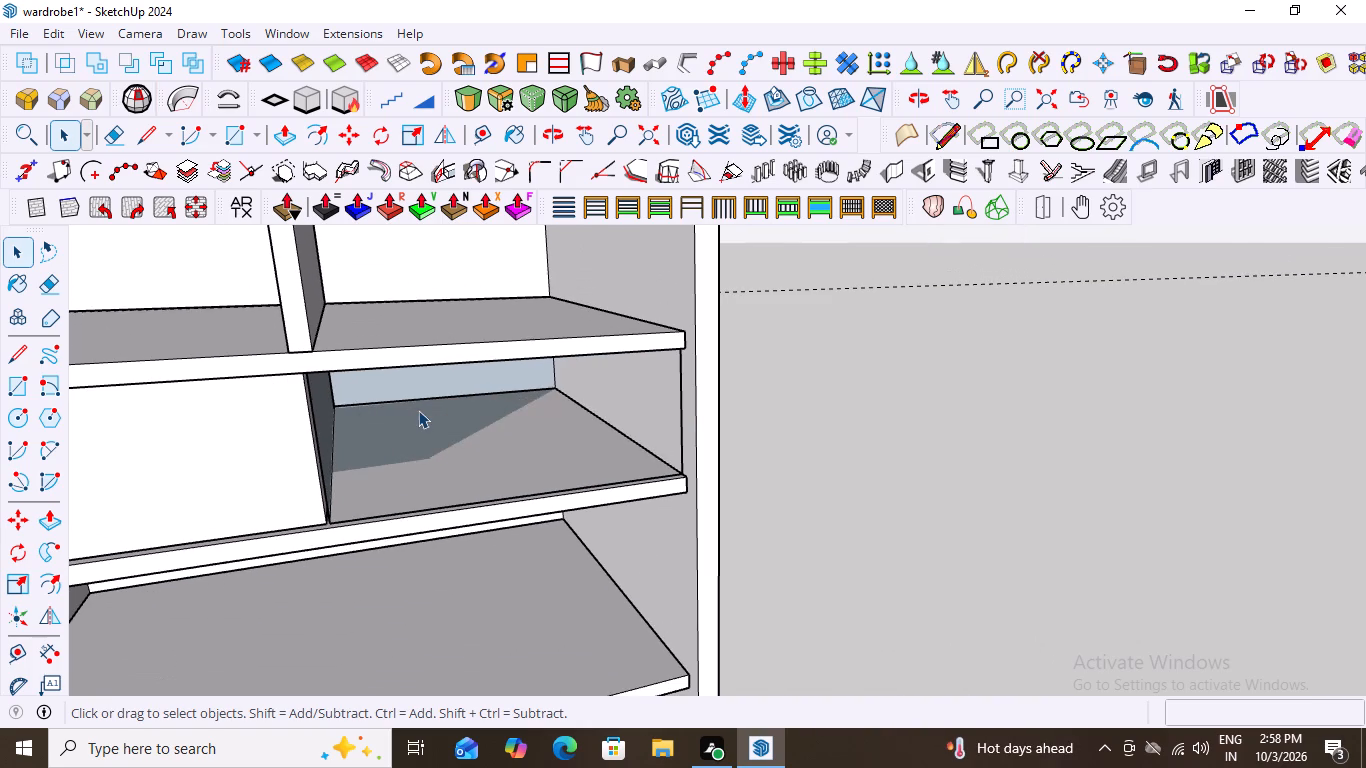
pyautogui.moveTo(408, 410); pyautogui.dragTo(356, 400, button='middle')
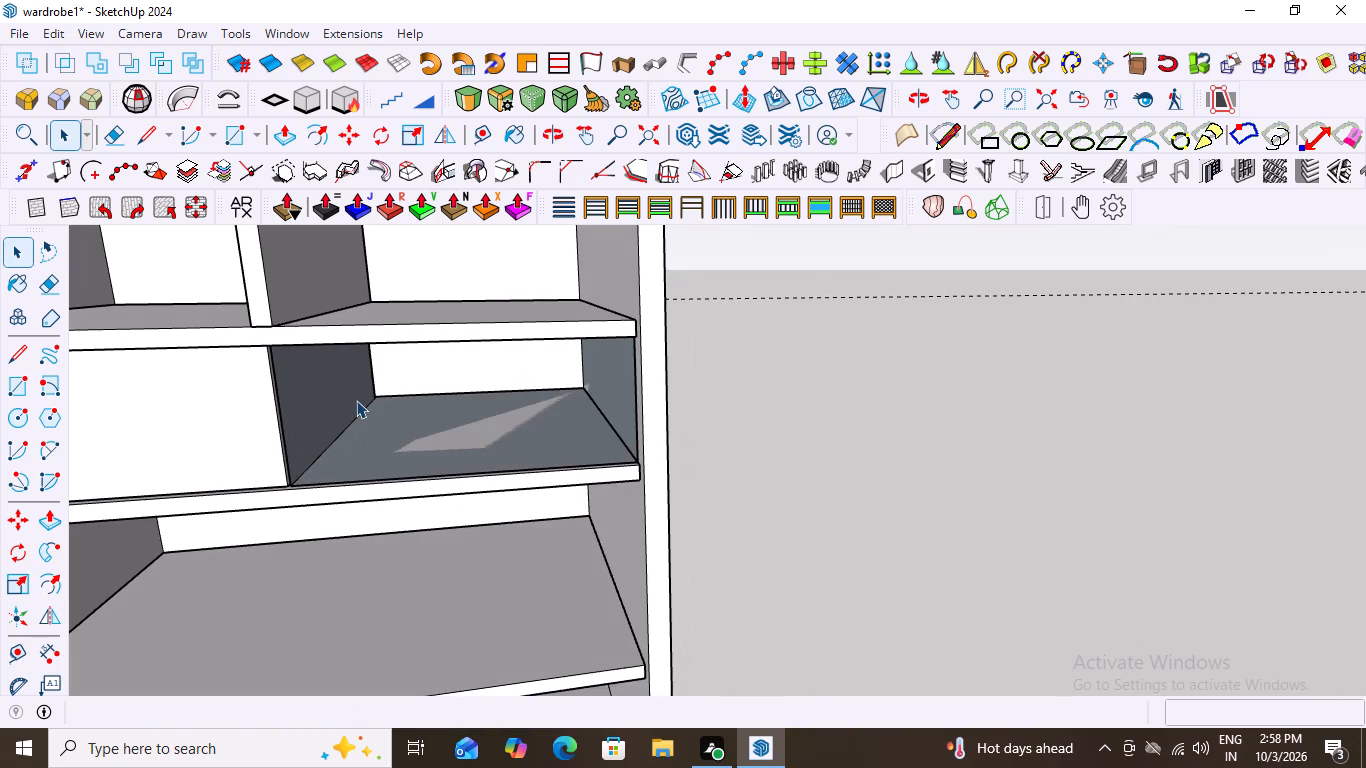
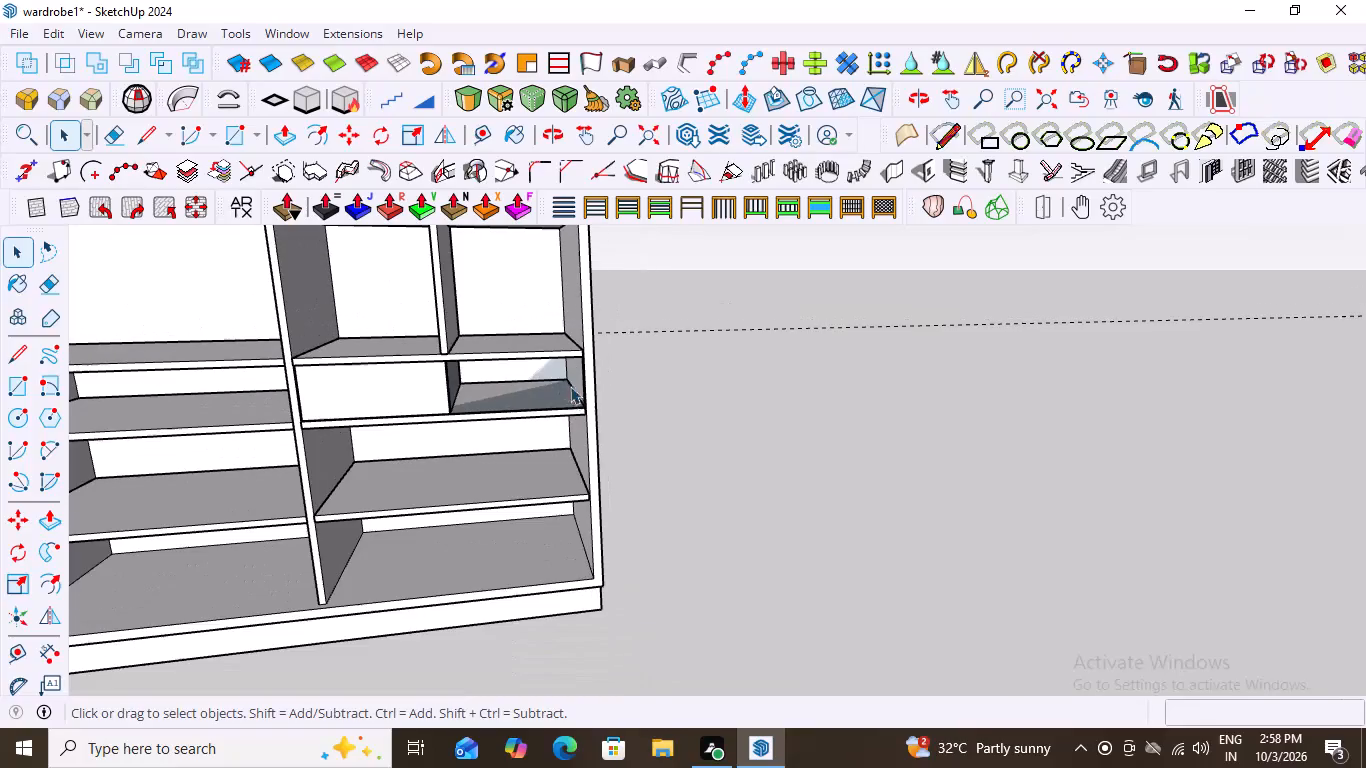
# Draw a vertical rectangle about 1' 8" by 8" across the front opening of the right-hand drawer recess.
pyautogui.scroll(7, 325, 379)
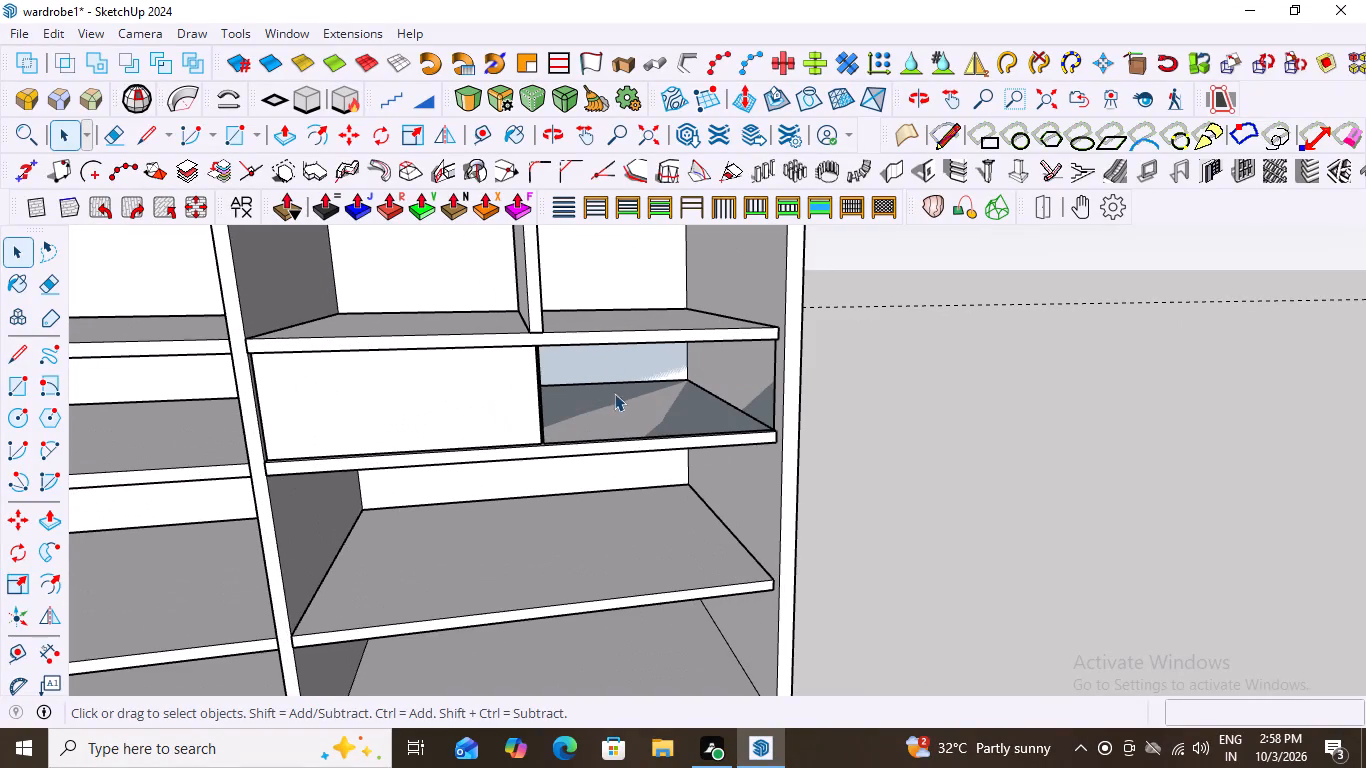
pyautogui.click(642, 379)
pyautogui.click(928, 407)
pyautogui.press('r')
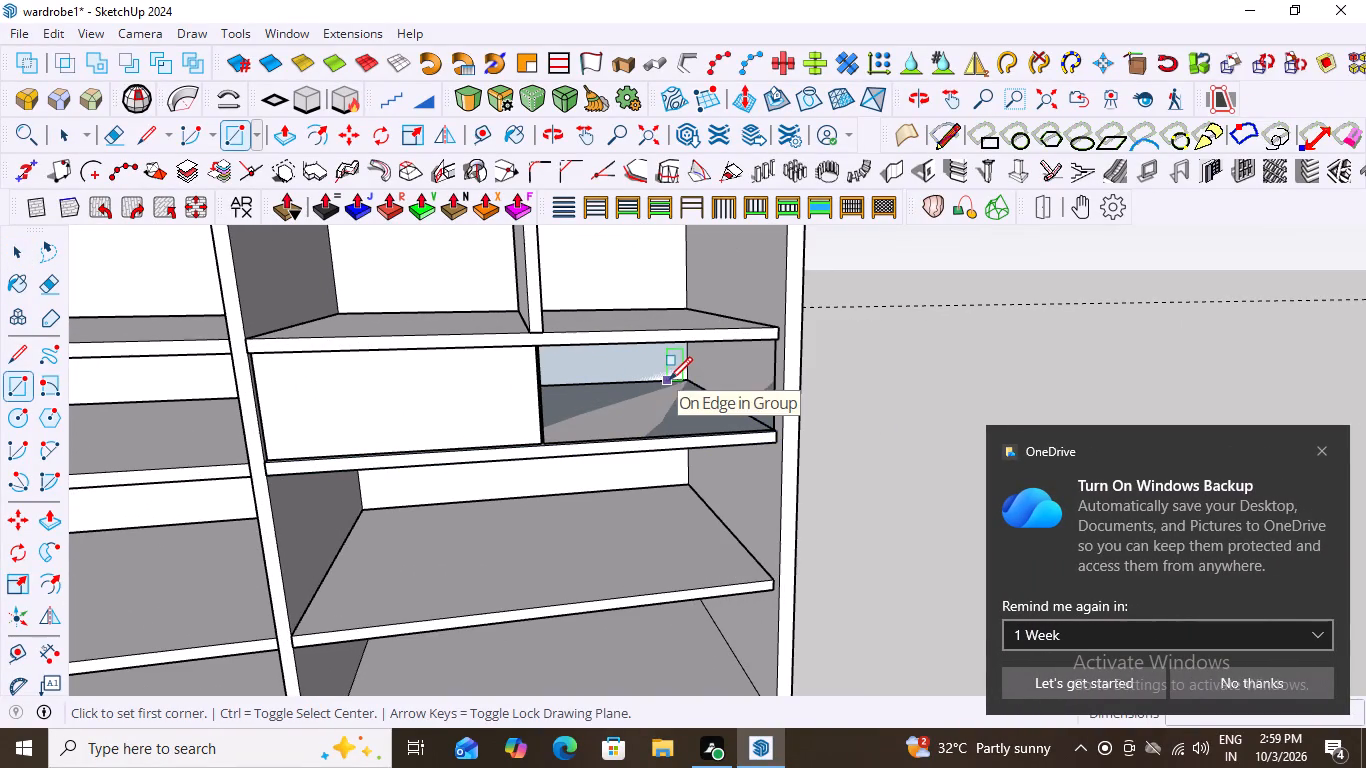
pyautogui.click(1327, 446)
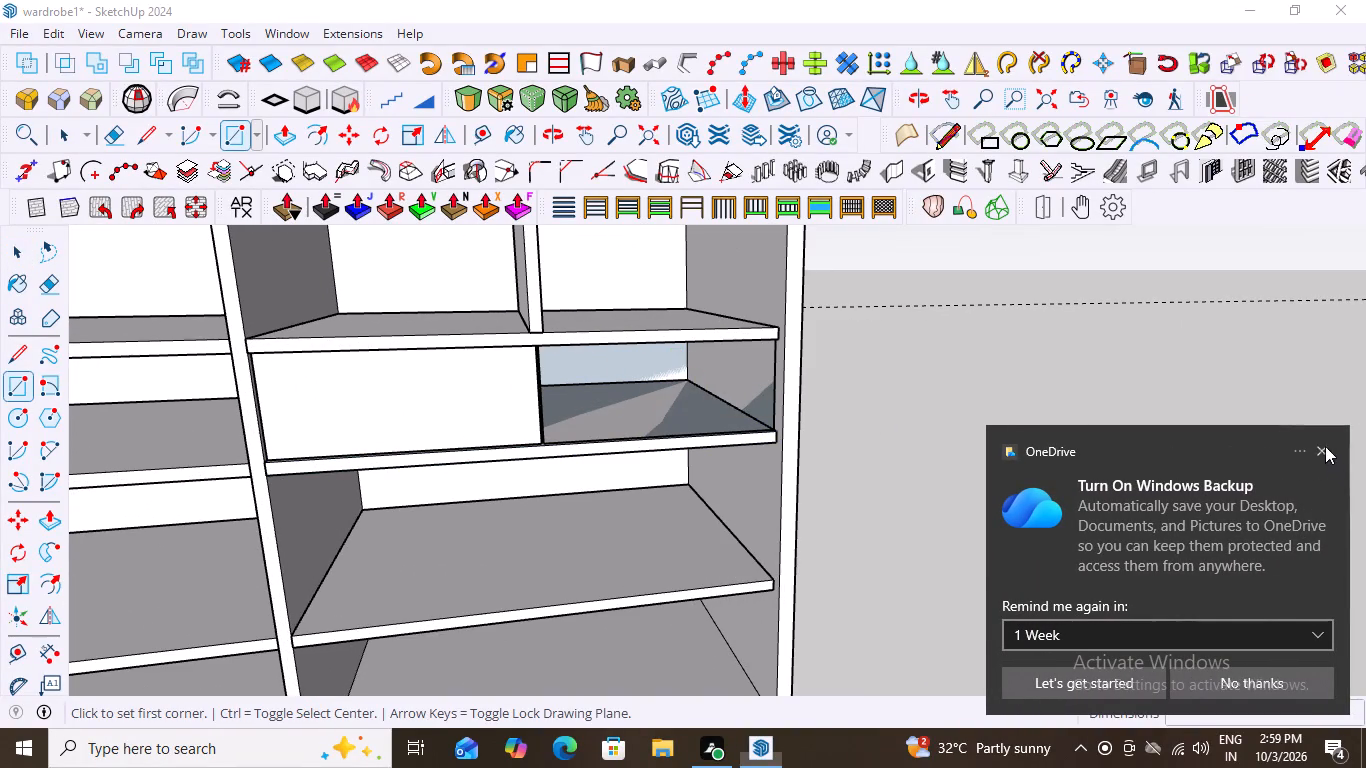
pyautogui.scroll(15, 561, 345)
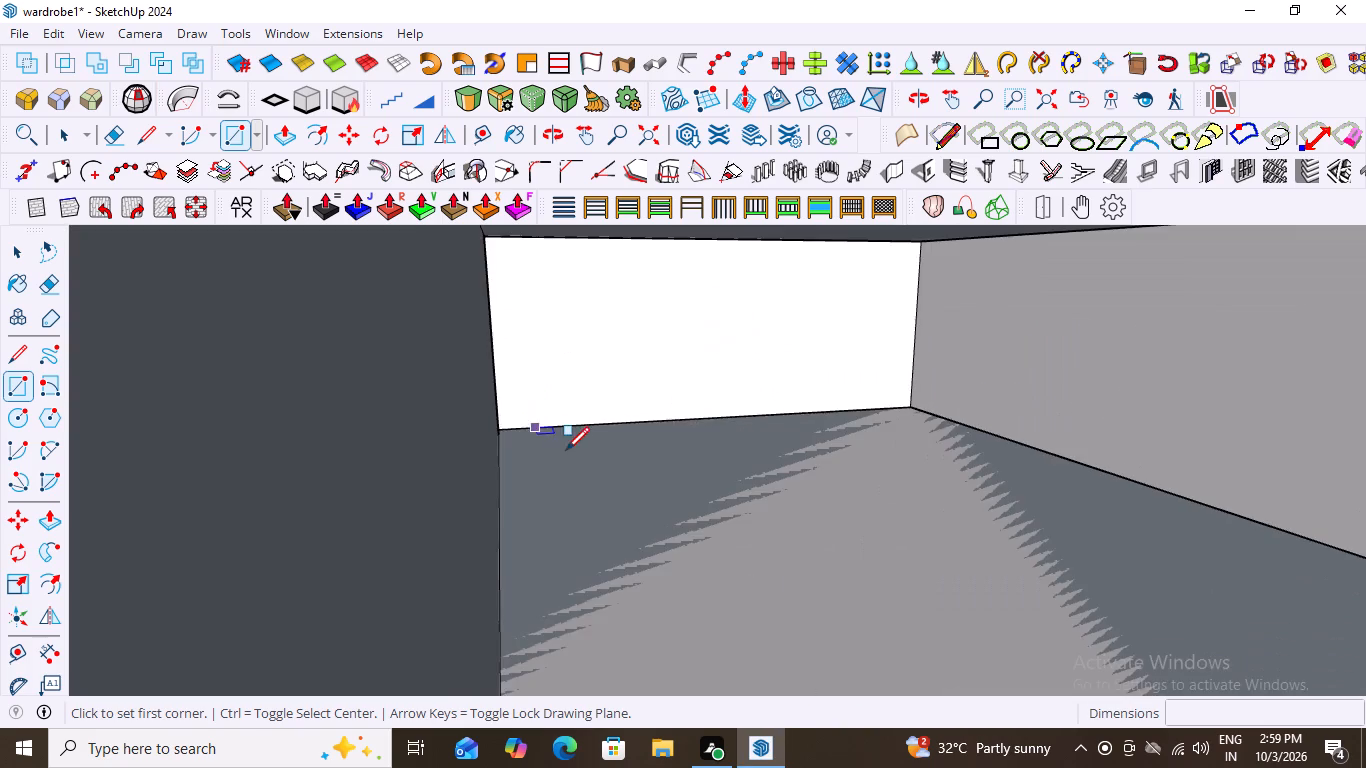
pyautogui.scroll(-9, 570, 450)
pyautogui.scroll(3, 1157, 601)
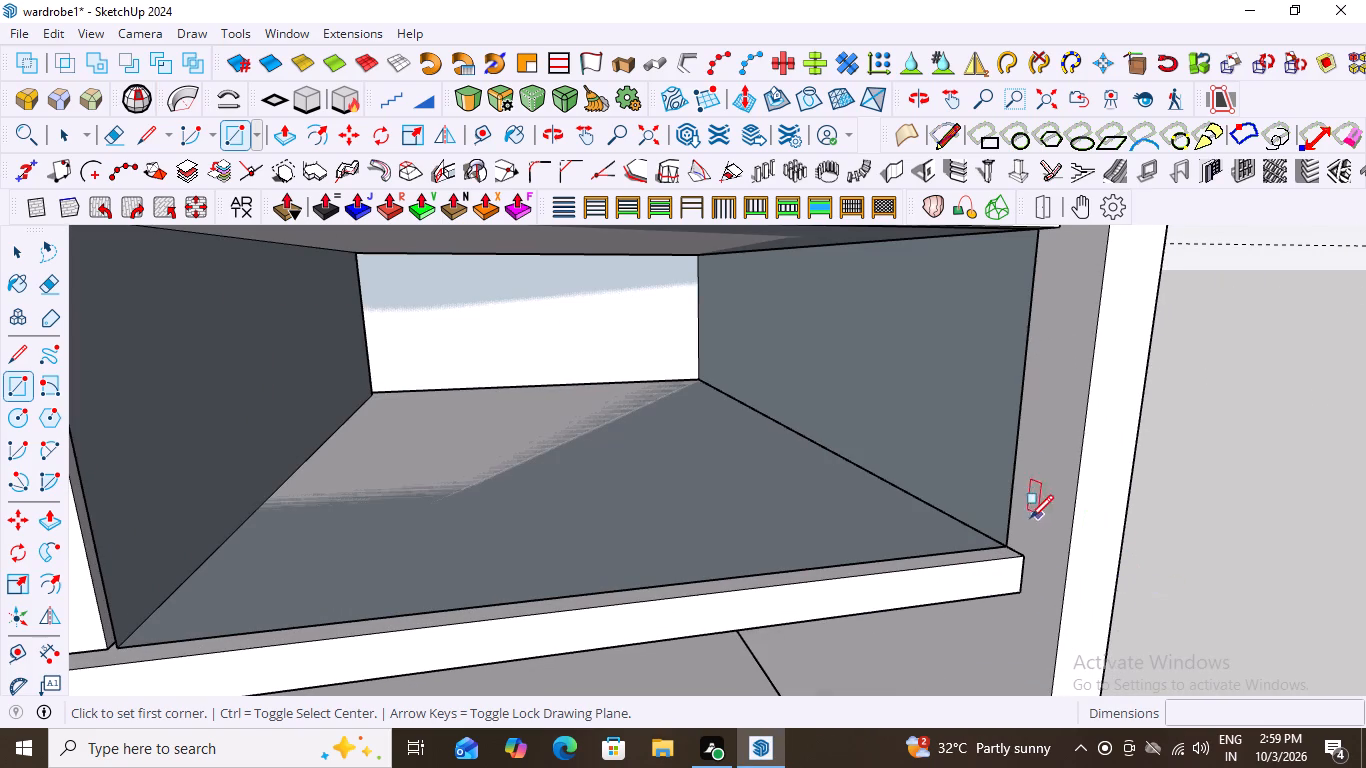
pyautogui.click(1006, 547)
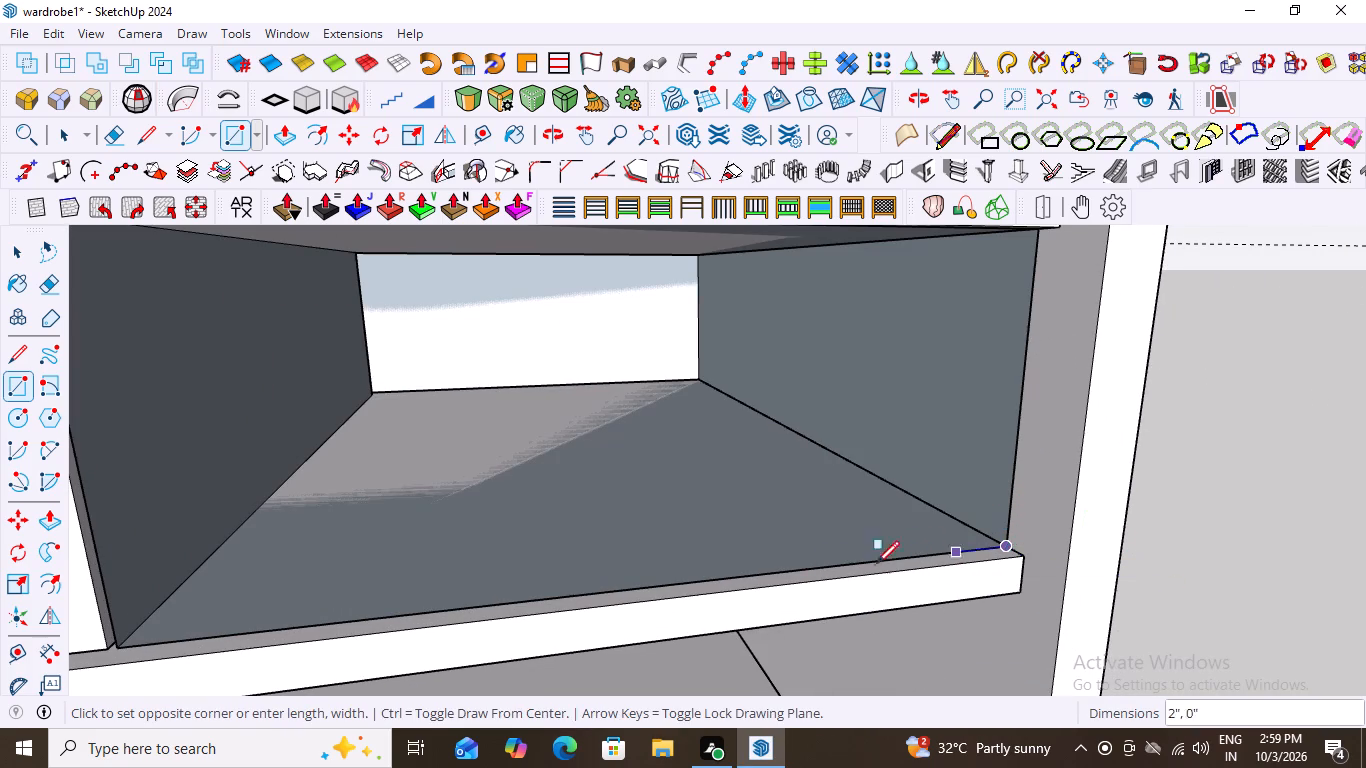
pyautogui.scroll(-9, 822, 574)
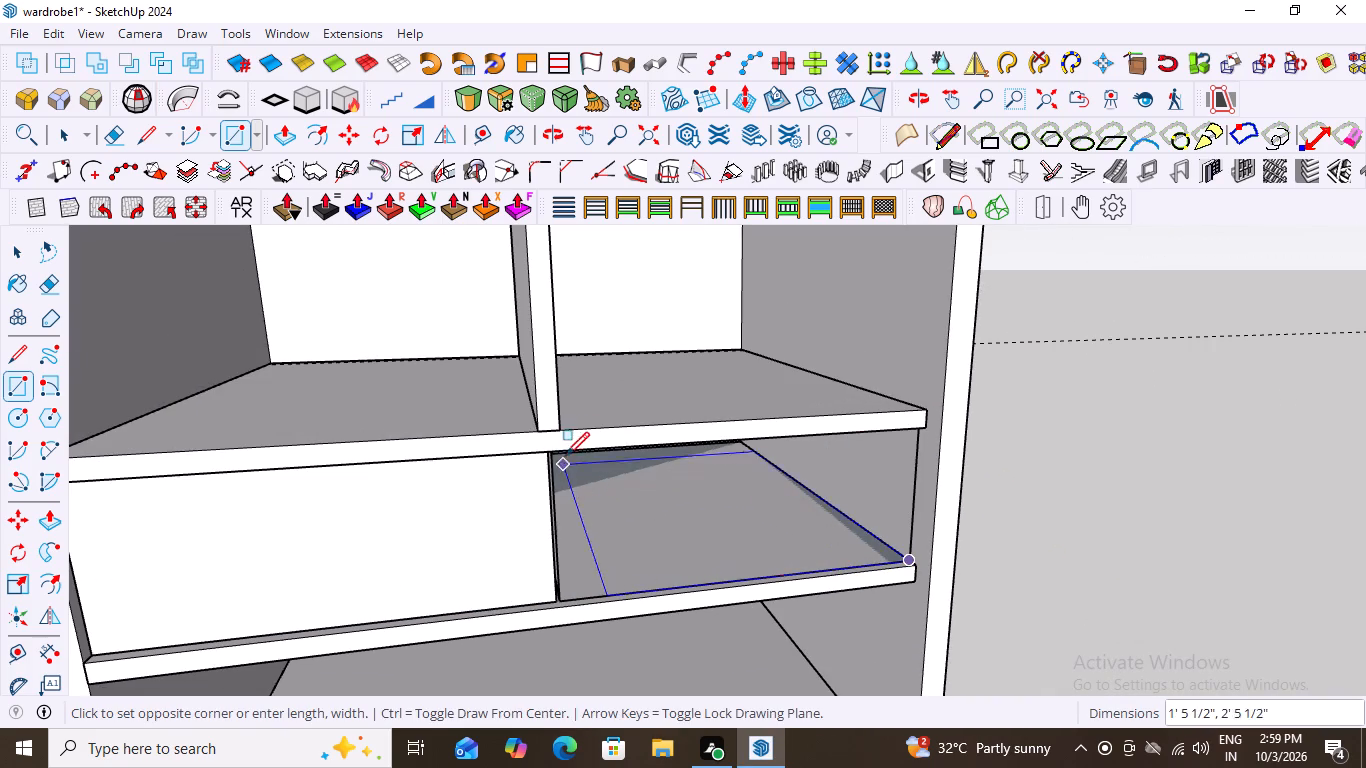
pyautogui.press('Left')
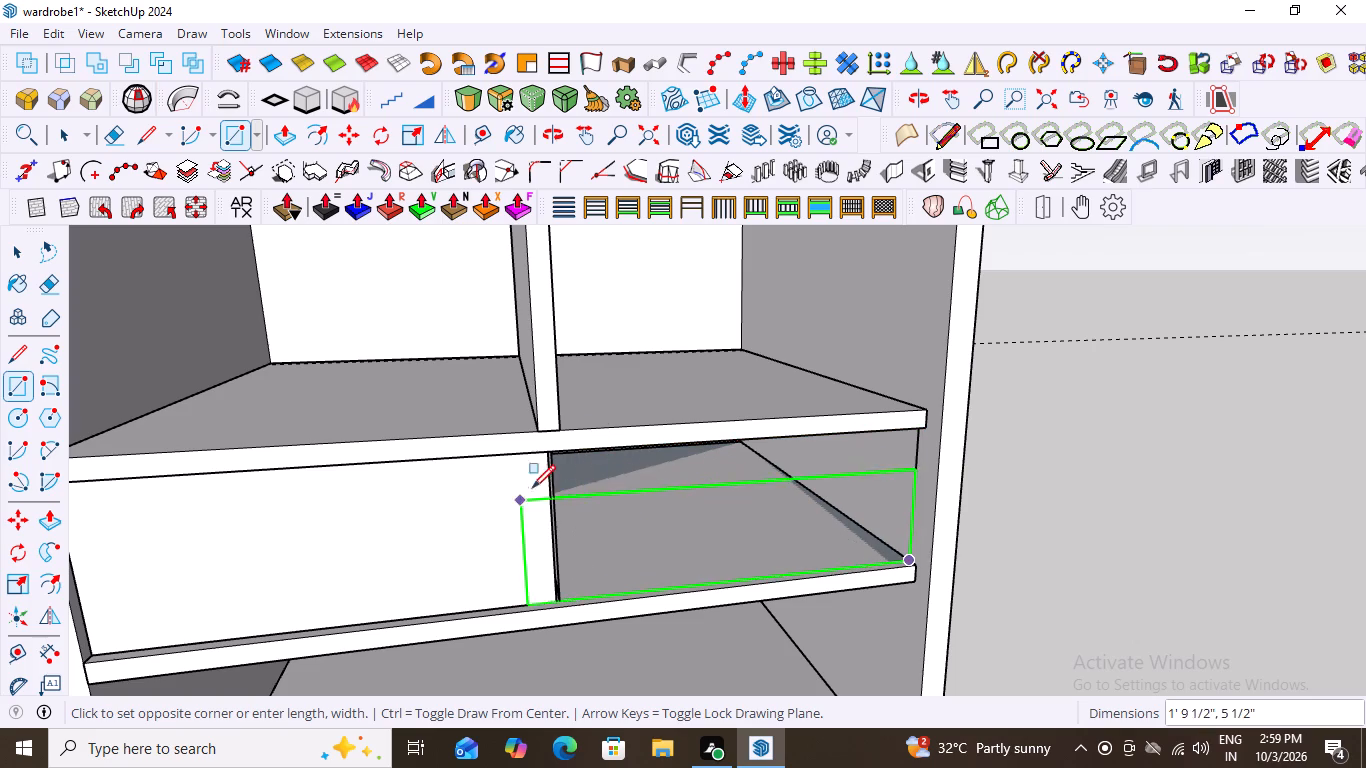
pyautogui.scroll(7, 581, 480)
pyautogui.scroll(-3, 554, 476)
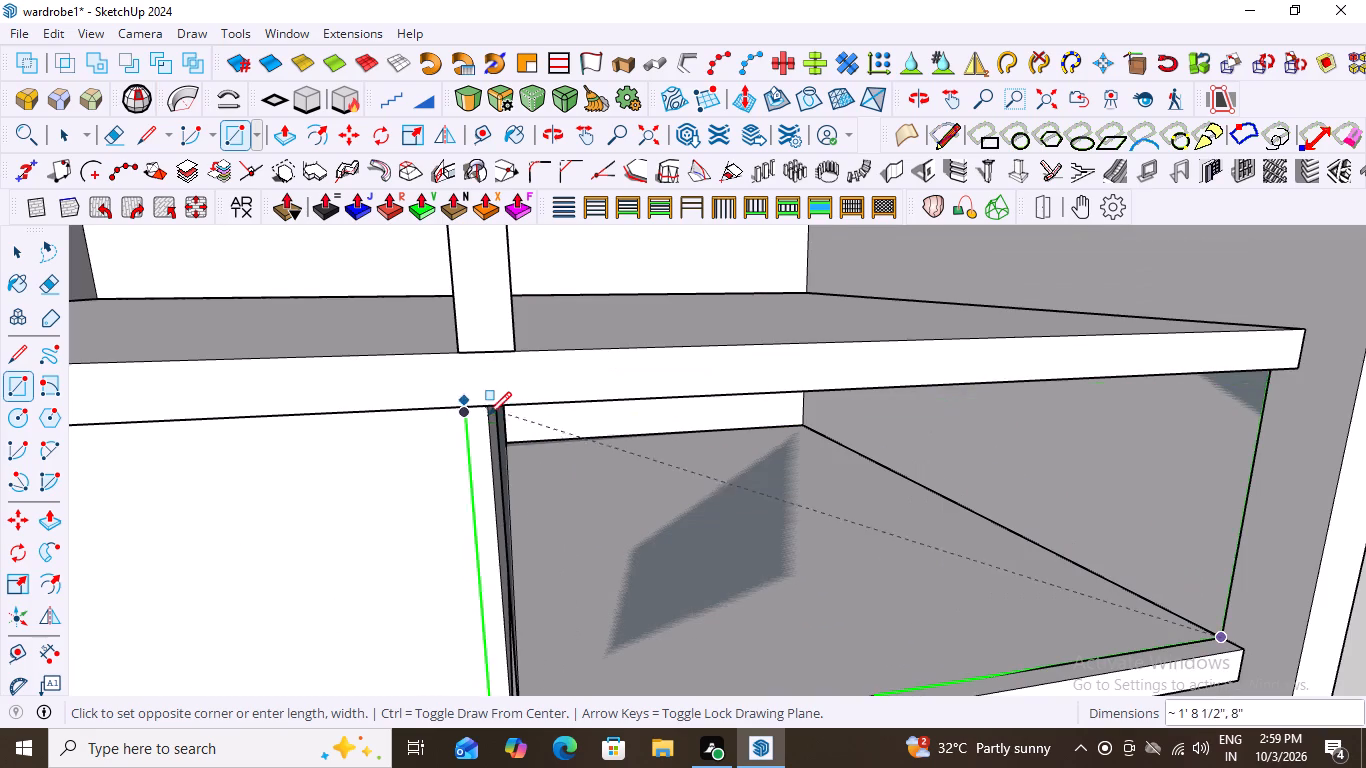
pyautogui.scroll(17, 498, 414)
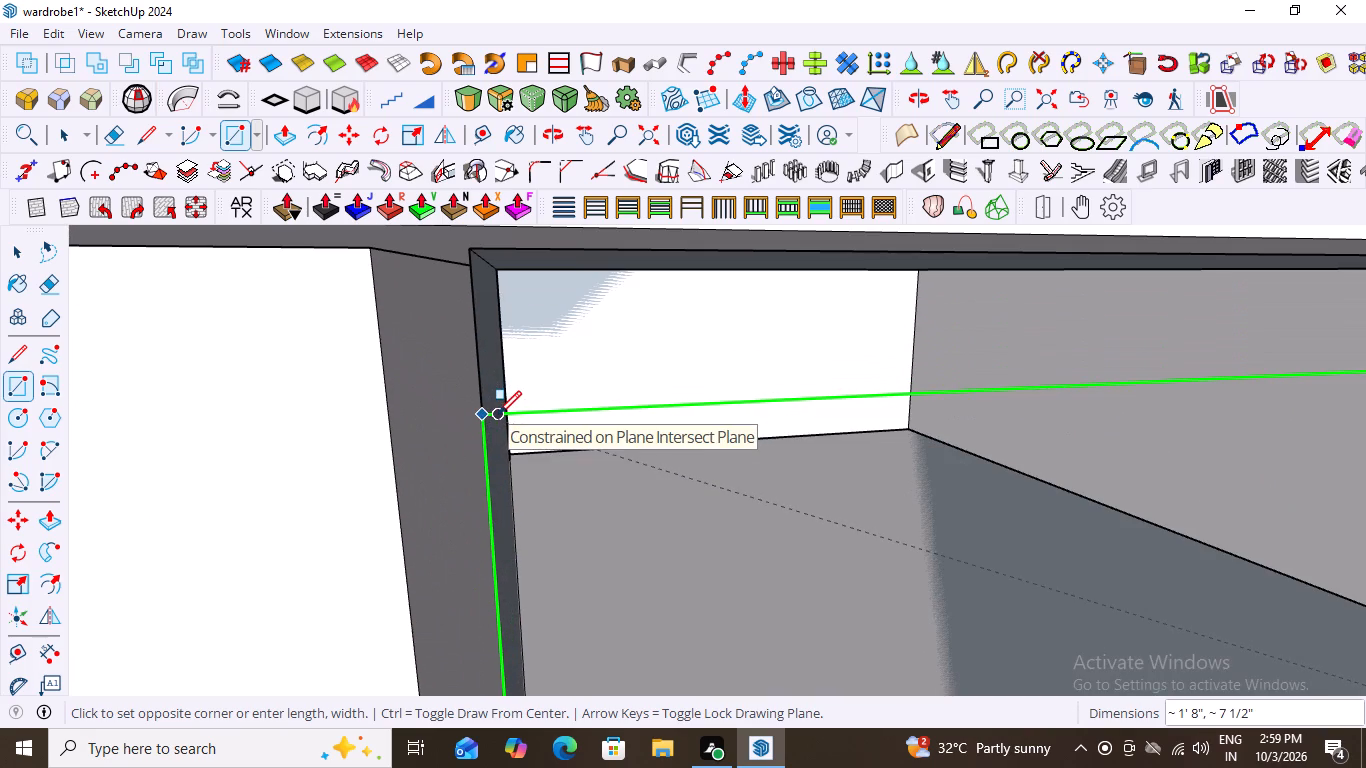
pyautogui.click(470, 246)
pyautogui.scroll(-8, 642, 355)
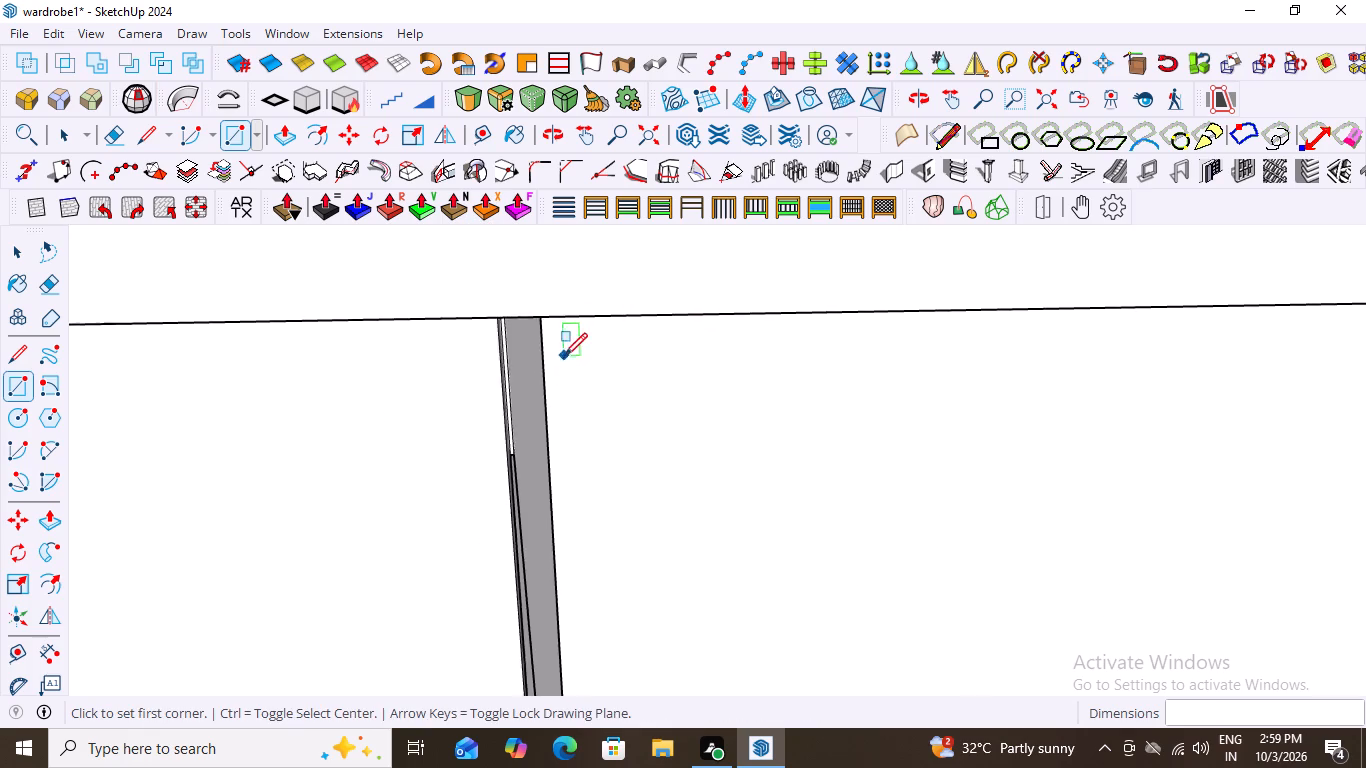
pyautogui.scroll(-20, 564, 356)
pyautogui.scroll(-2, 564, 356)
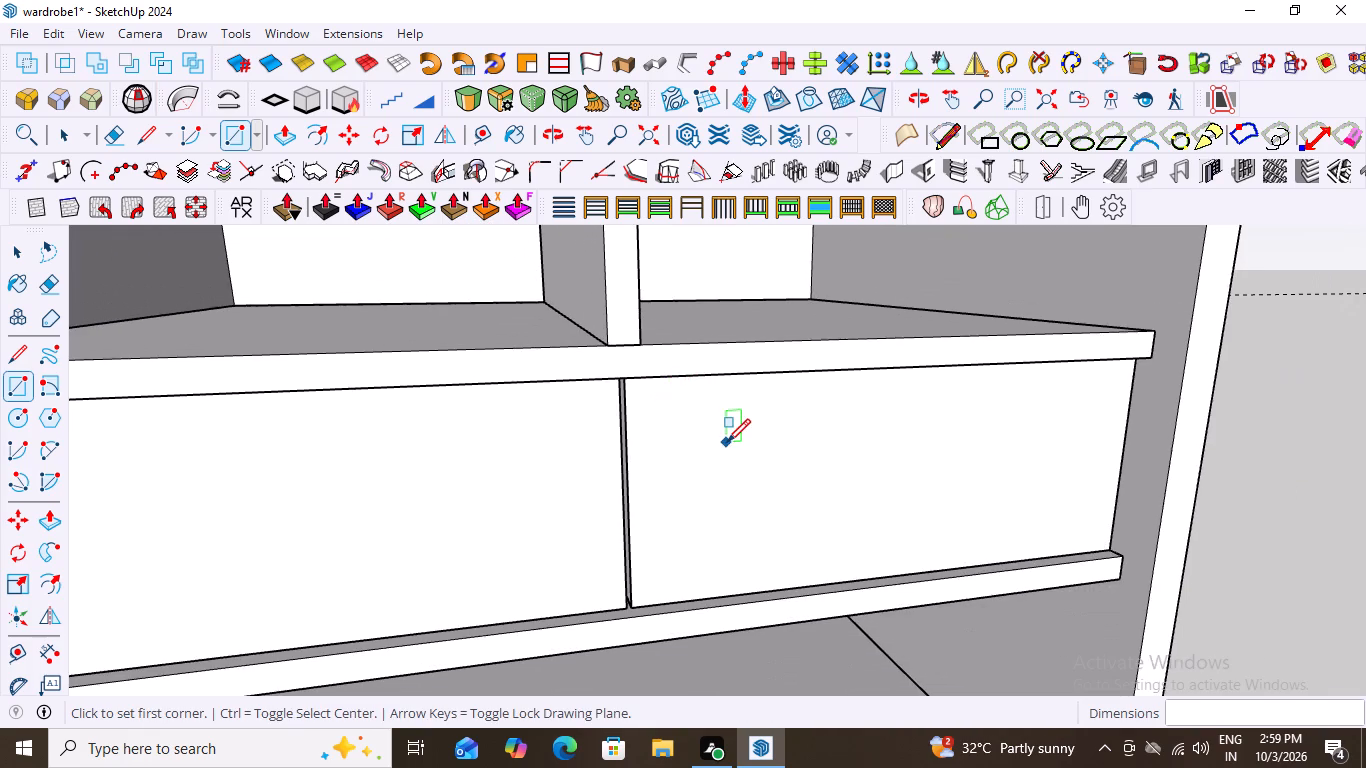
pyautogui.scroll(-3, 727, 442)
pyautogui.press('space')
pyautogui.click(1263, 488)
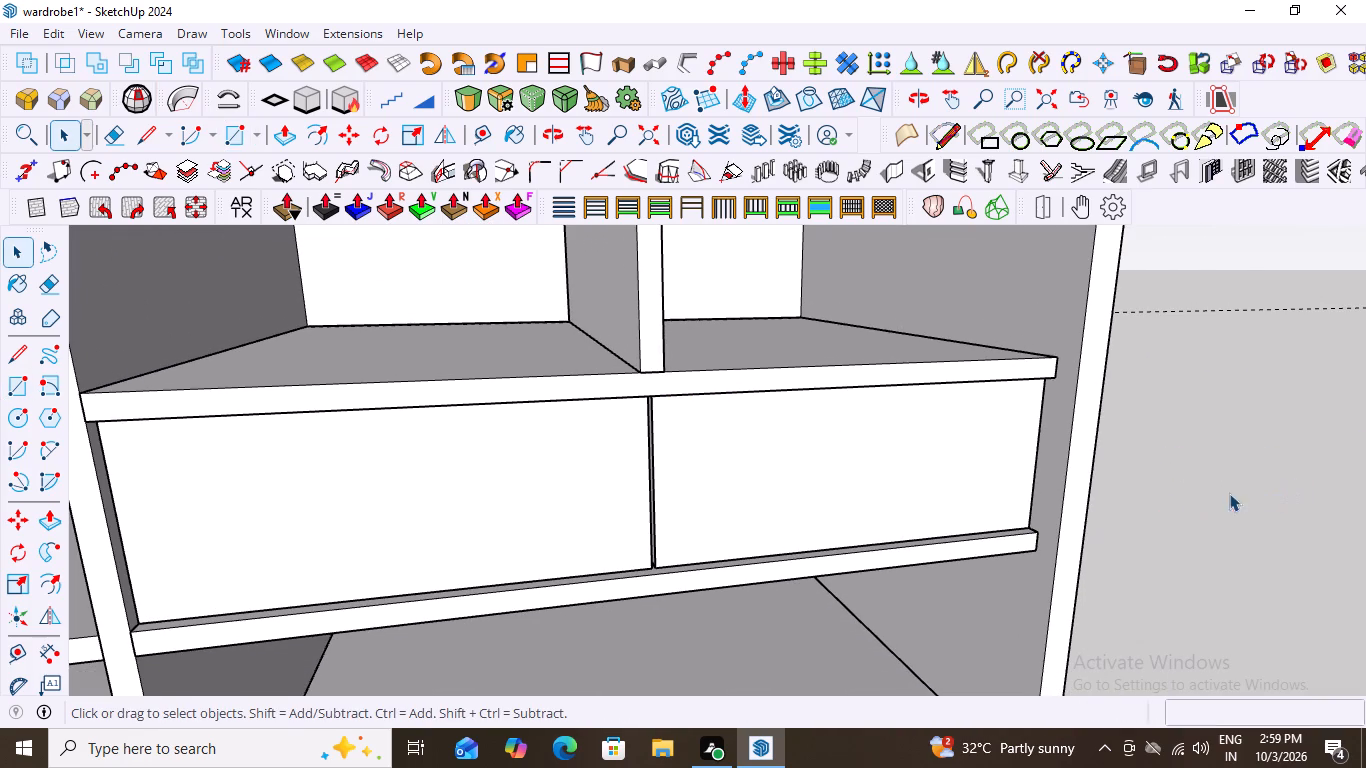
# Examine the narrow gap between the two drawer fronts at its lower end, close up and from several angles.
pyautogui.scroll(7, 632, 537)
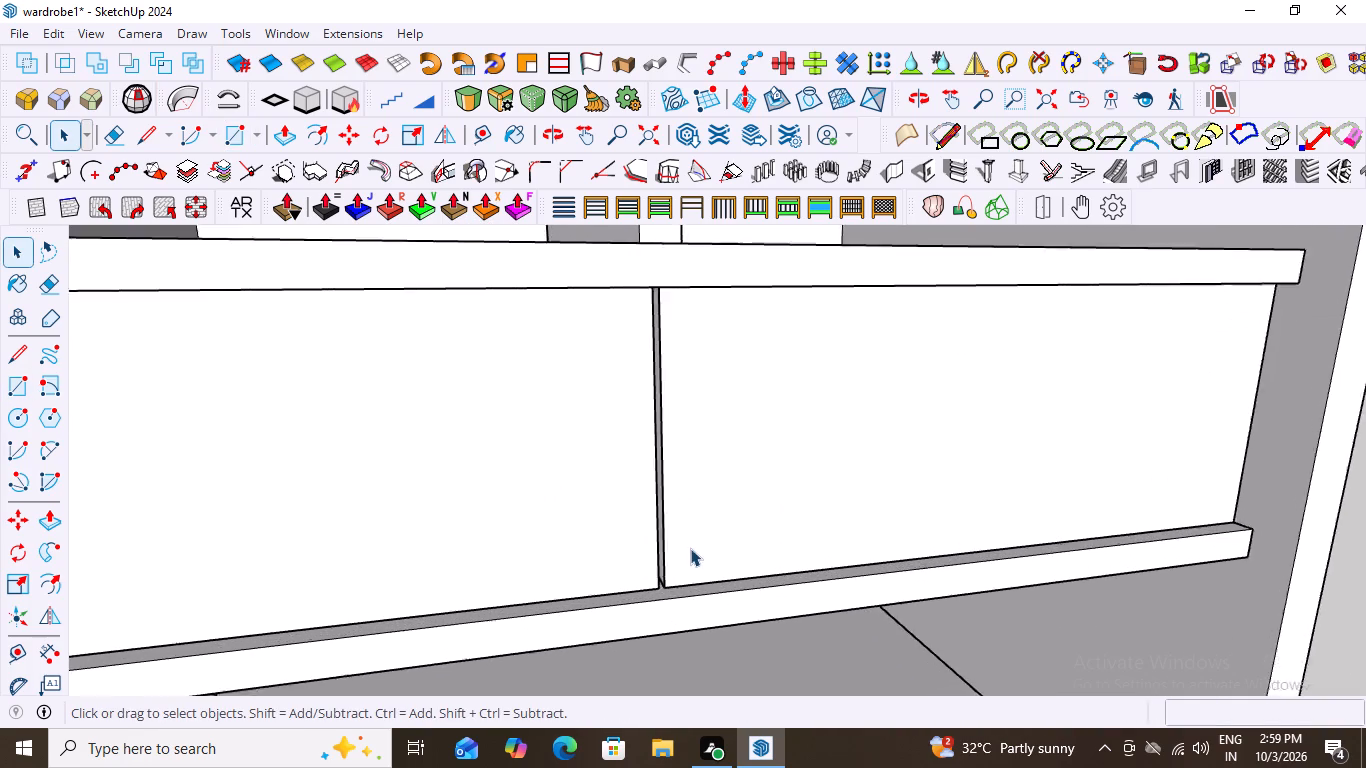
pyautogui.scroll(2, 690, 548)
pyautogui.scroll(20, 619, 618)
pyautogui.scroll(4, 619, 618)
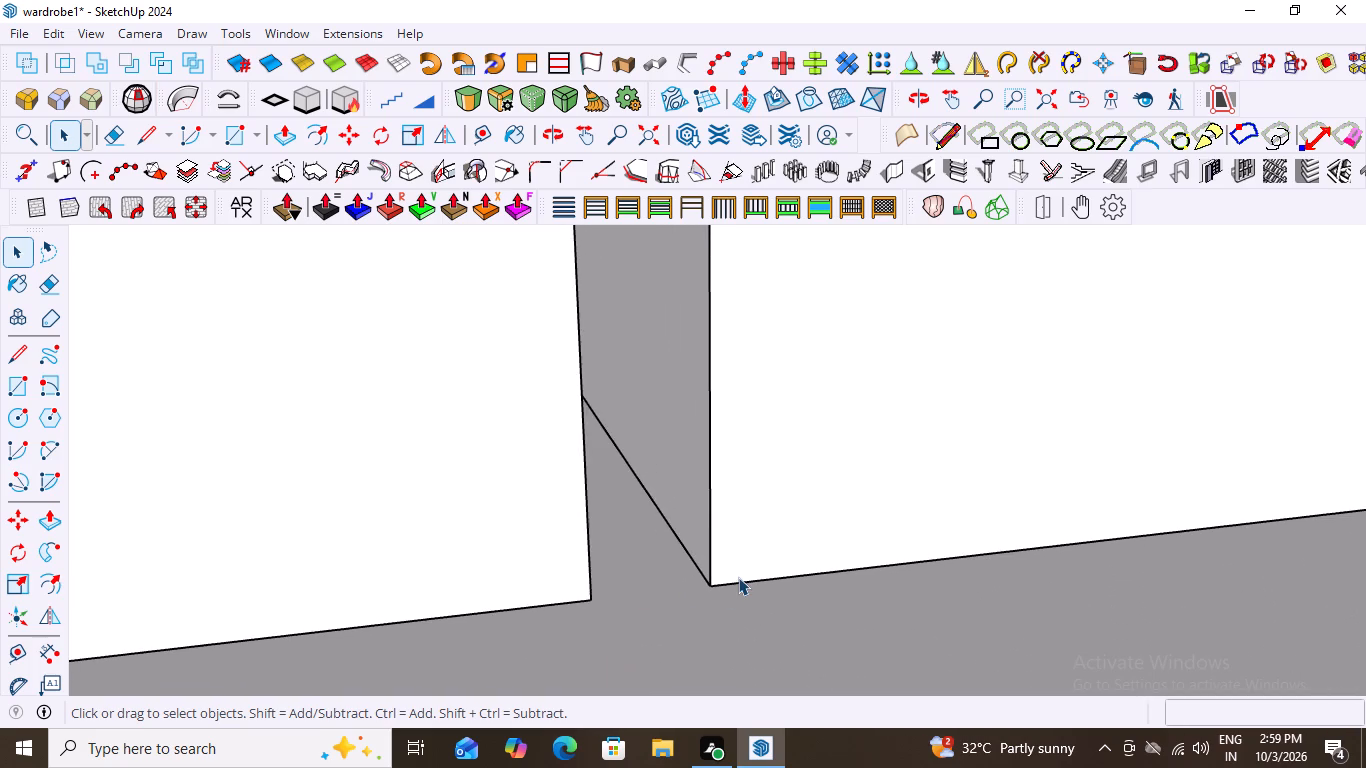
pyautogui.scroll(7, 738, 577)
pyautogui.scroll(-14, 583, 547)
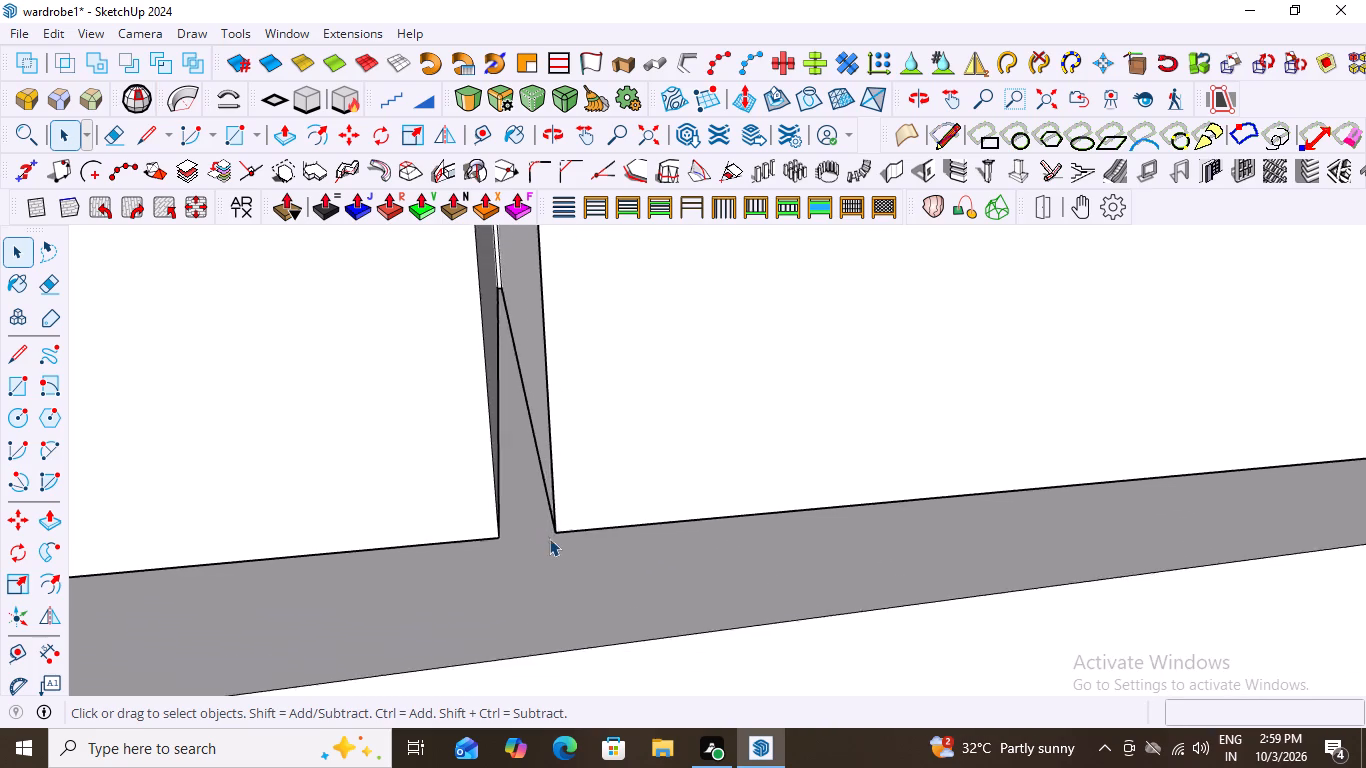
pyautogui.scroll(-20, 549, 538)
pyautogui.scroll(-14, 549, 538)
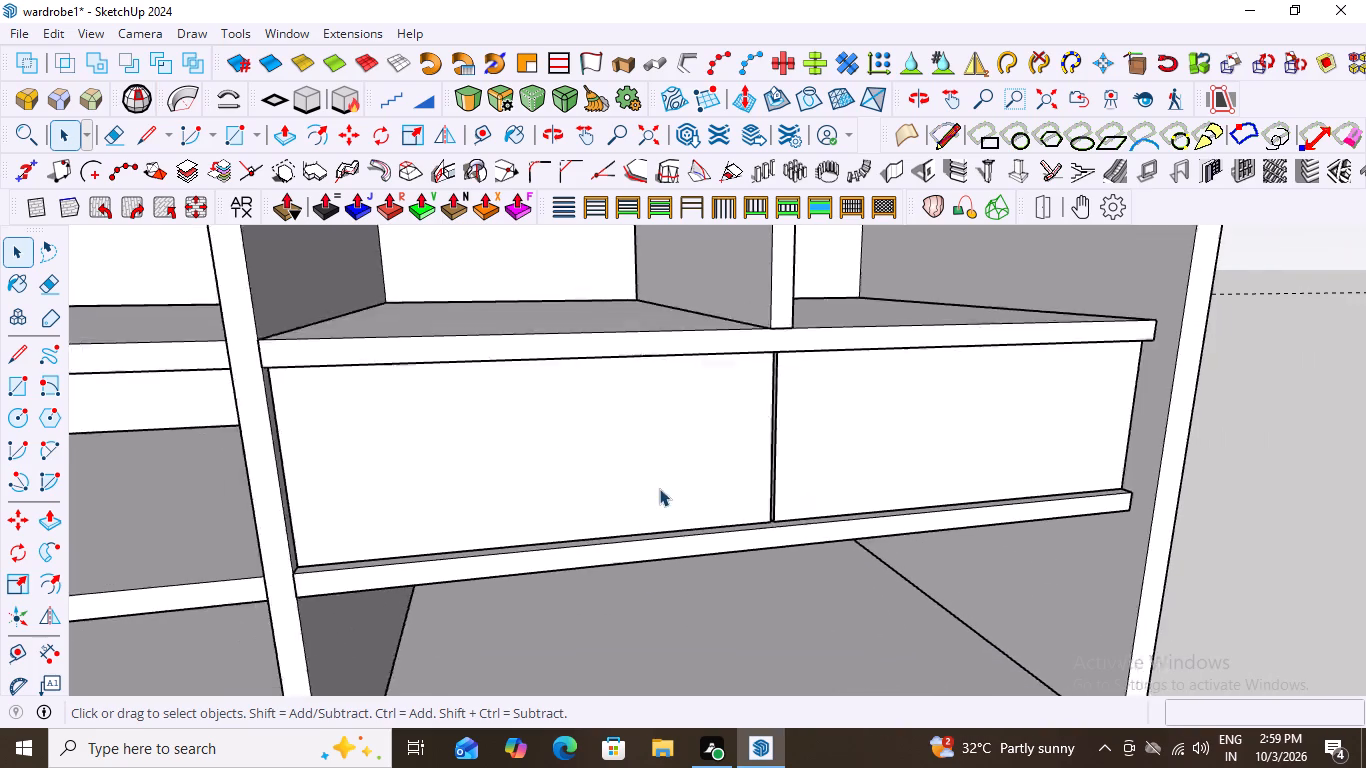
pyautogui.scroll(-1, 659, 488)
pyautogui.moveTo(863, 547); pyautogui.dragTo(861, 666, button='middle')
pyautogui.scroll(5, 760, 593)
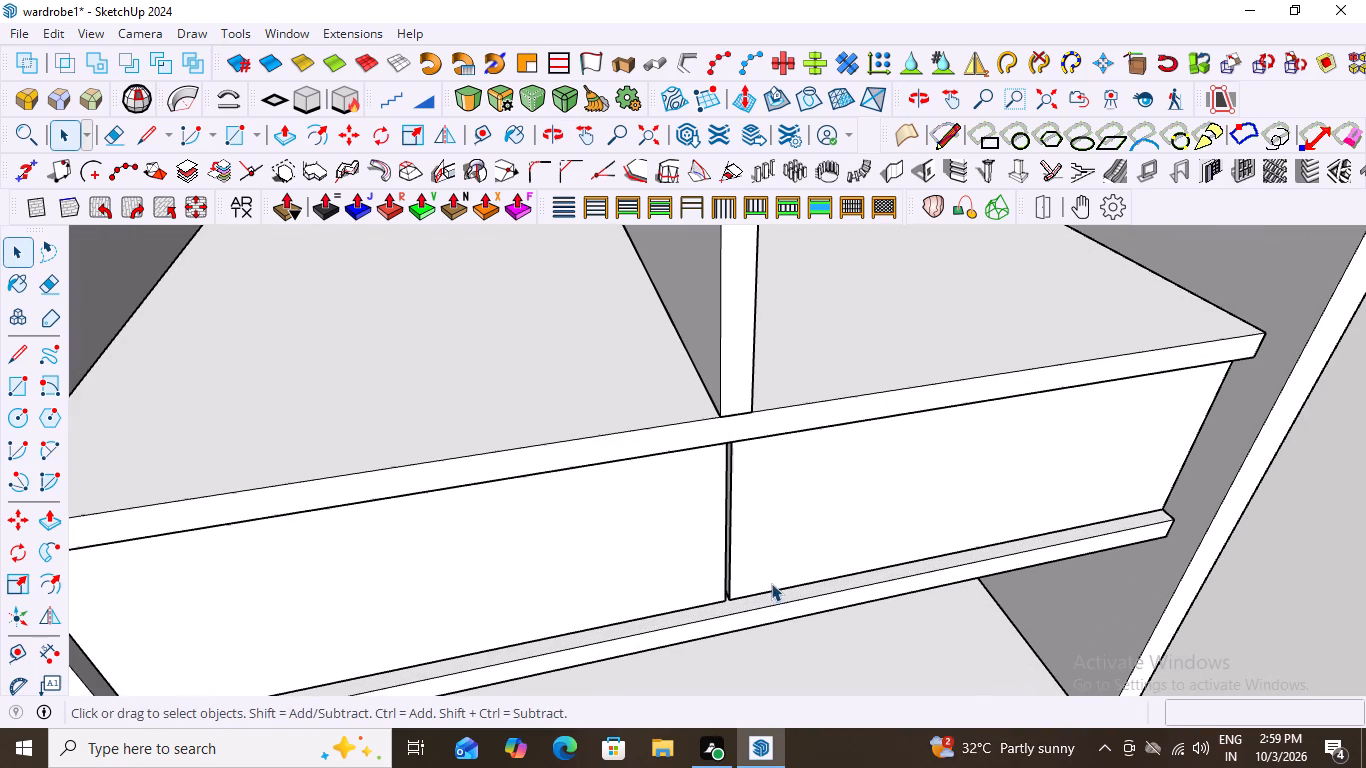
pyautogui.scroll(13, 706, 600)
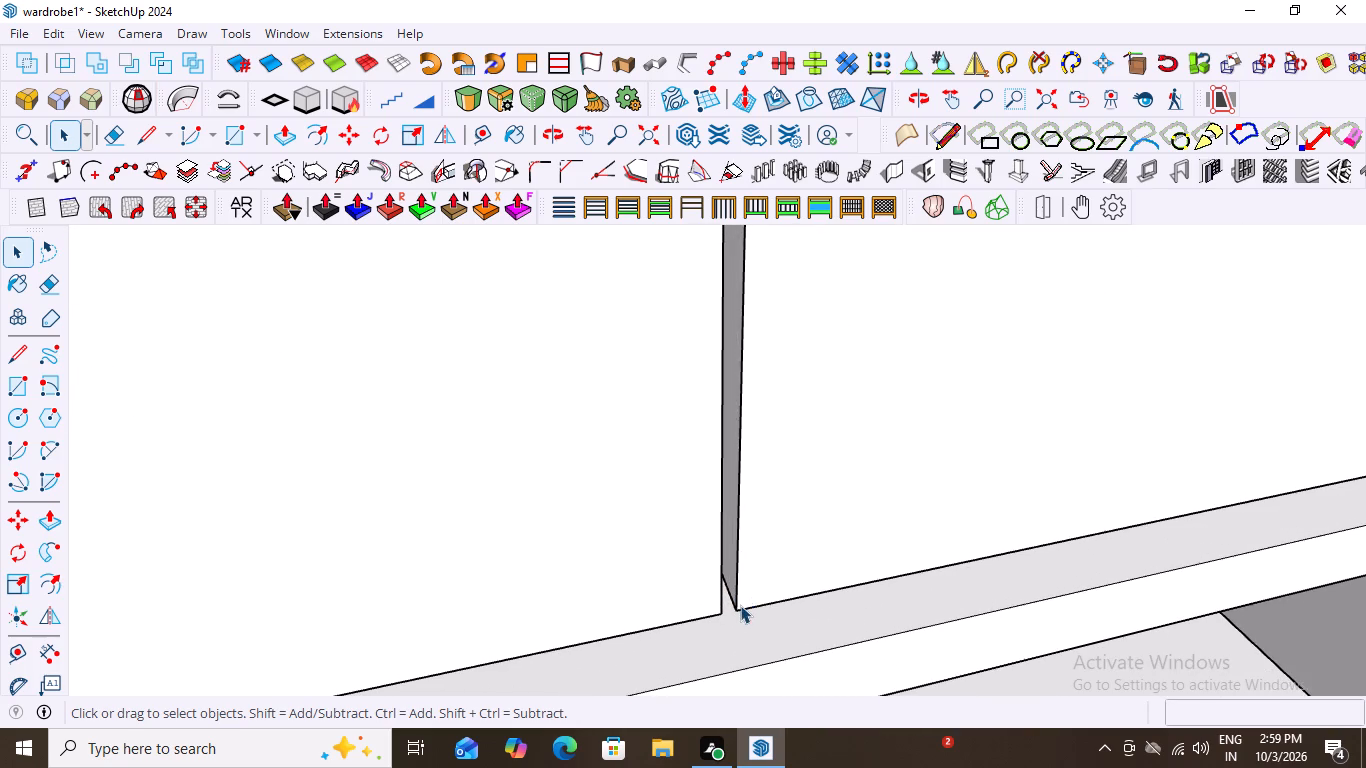
pyautogui.scroll(5, 740, 605)
pyautogui.scroll(-20, 740, 605)
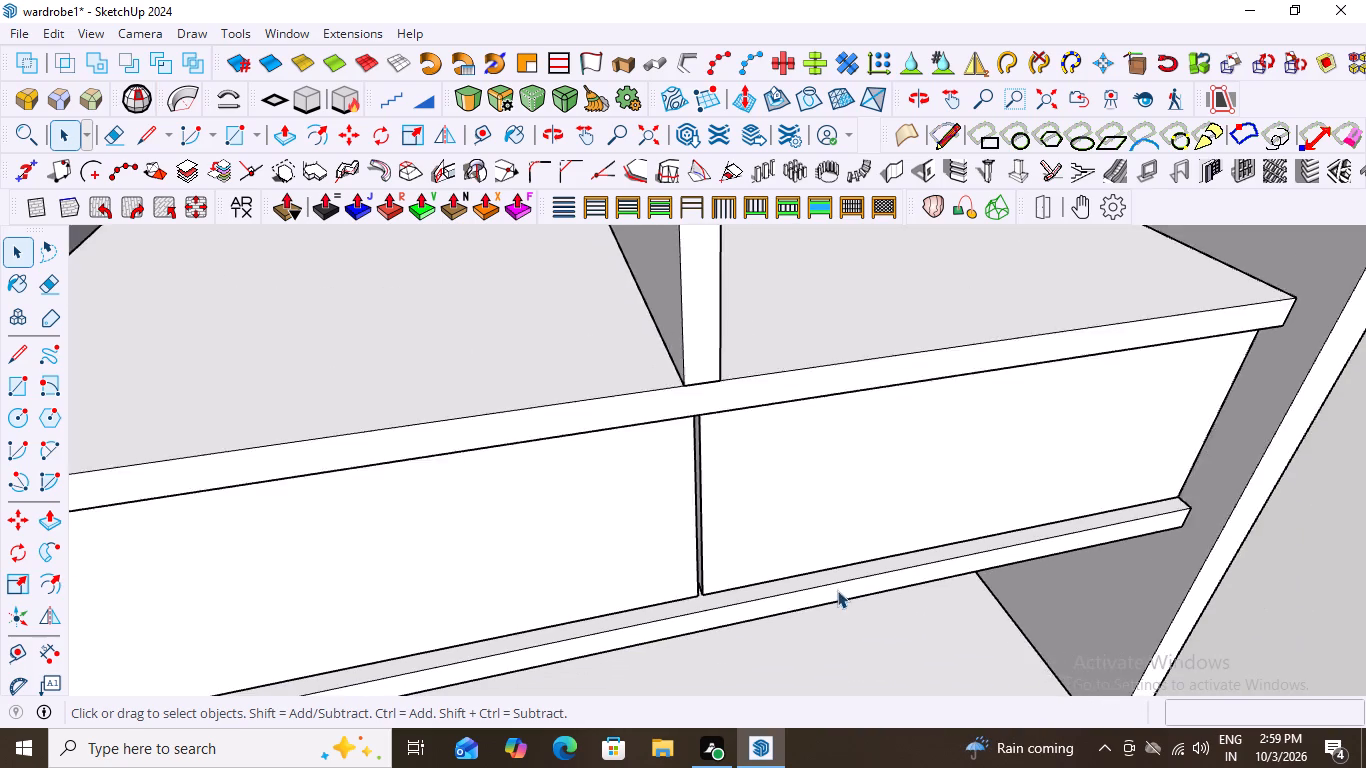
pyautogui.scroll(-17, 837, 590)
pyautogui.moveTo(899, 612); pyautogui.dragTo(800, 461, button='middle')
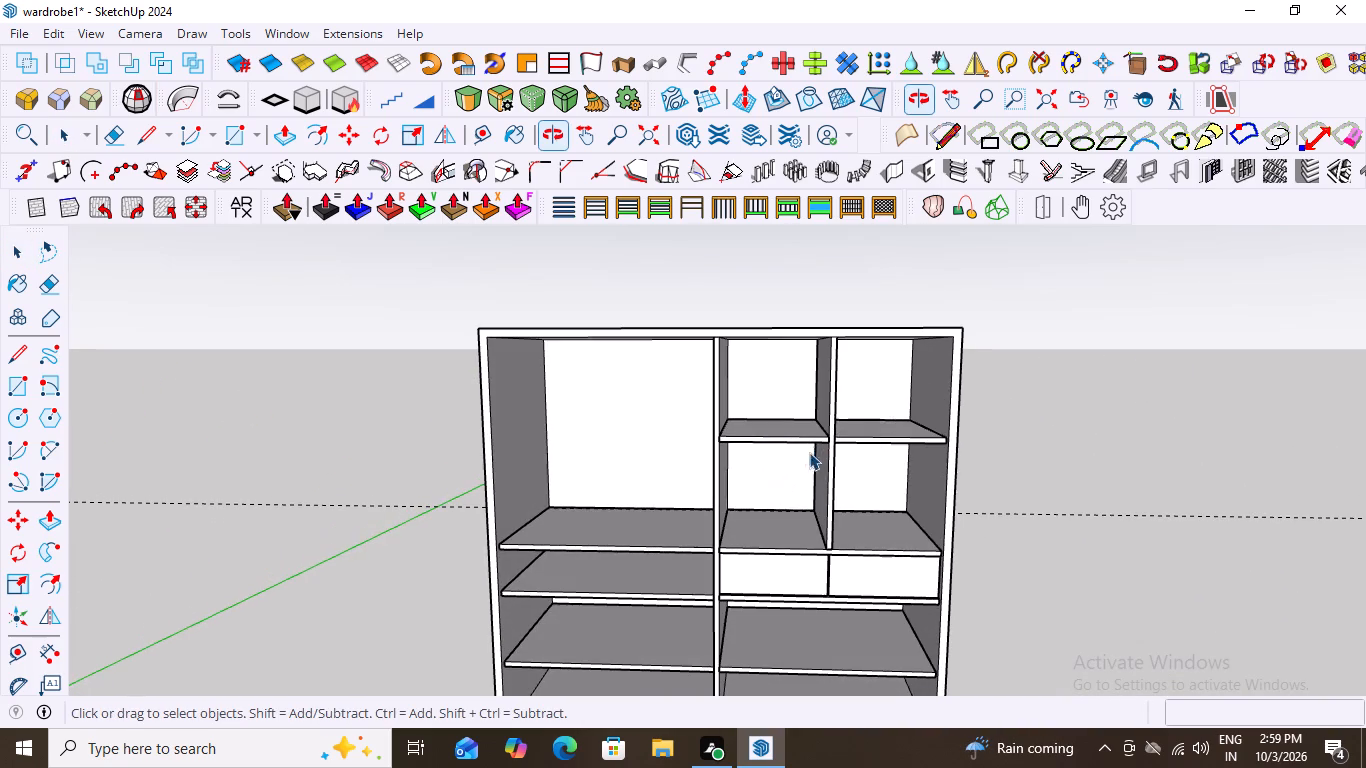
pyautogui.scroll(4, 877, 670)
pyautogui.scroll(9, 819, 581)
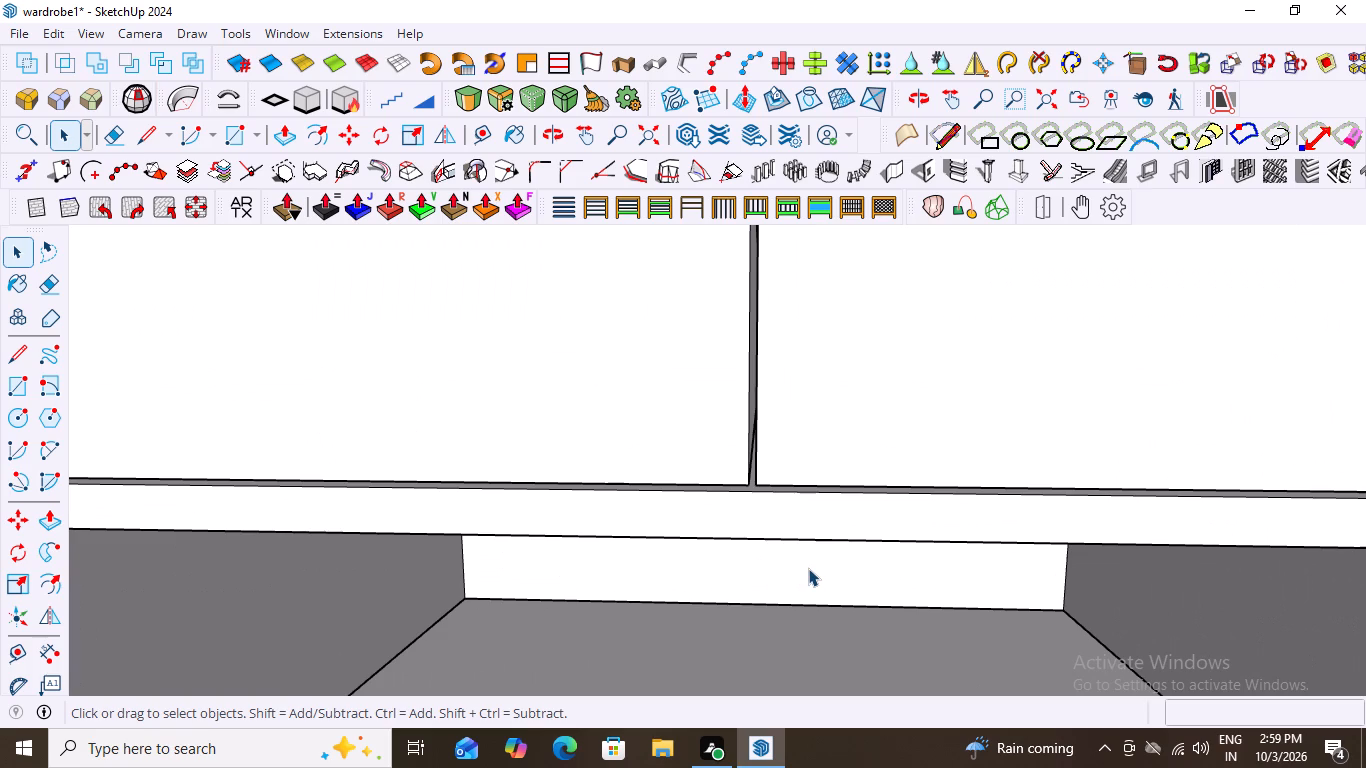
pyautogui.scroll(12, 755, 501)
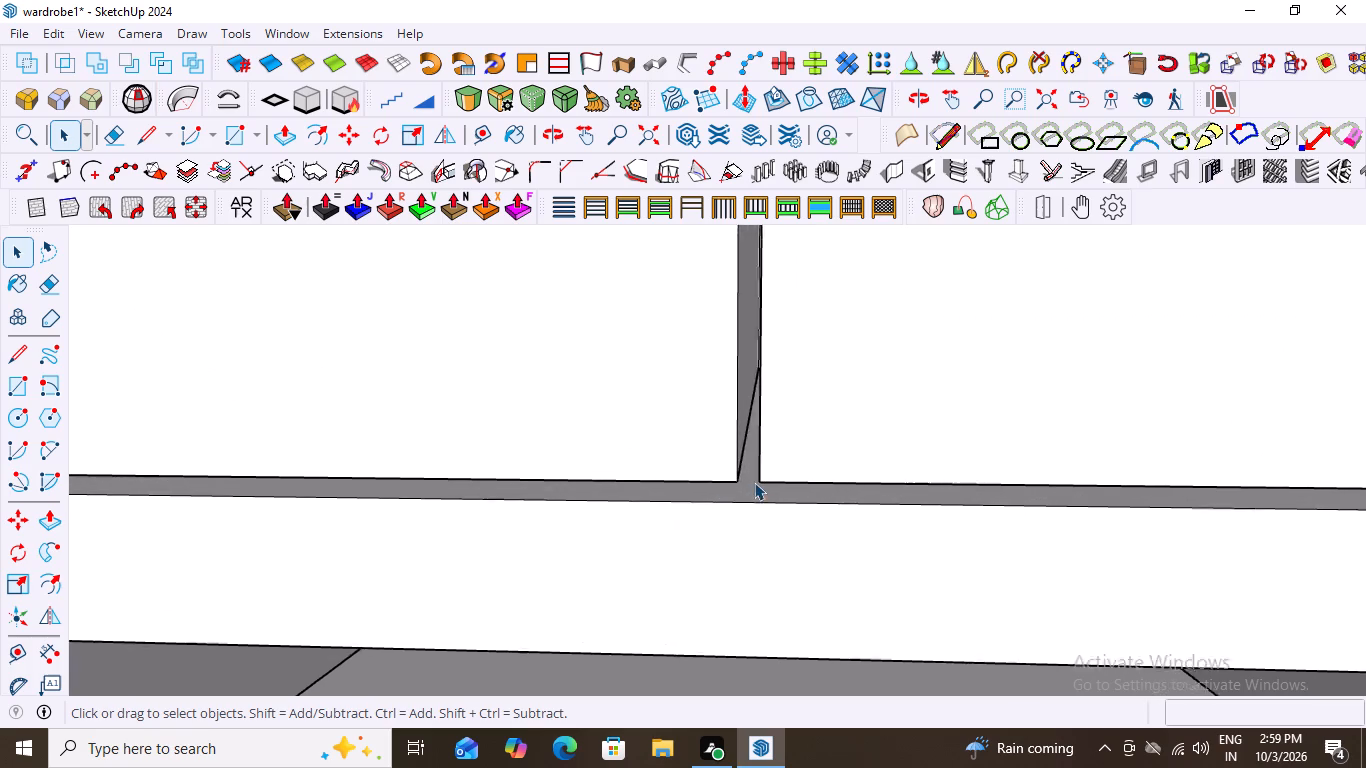
pyautogui.scroll(19, 754, 482)
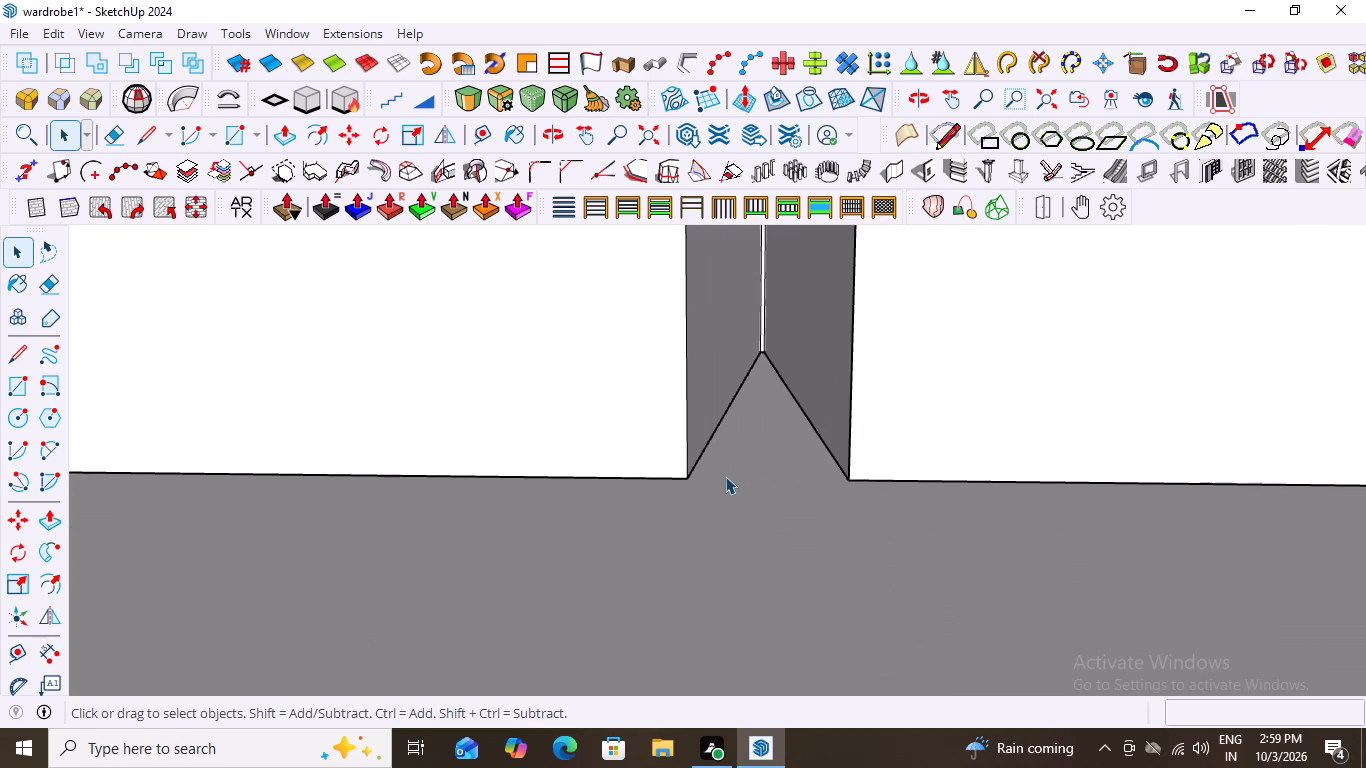
pyautogui.scroll(3, 725, 476)
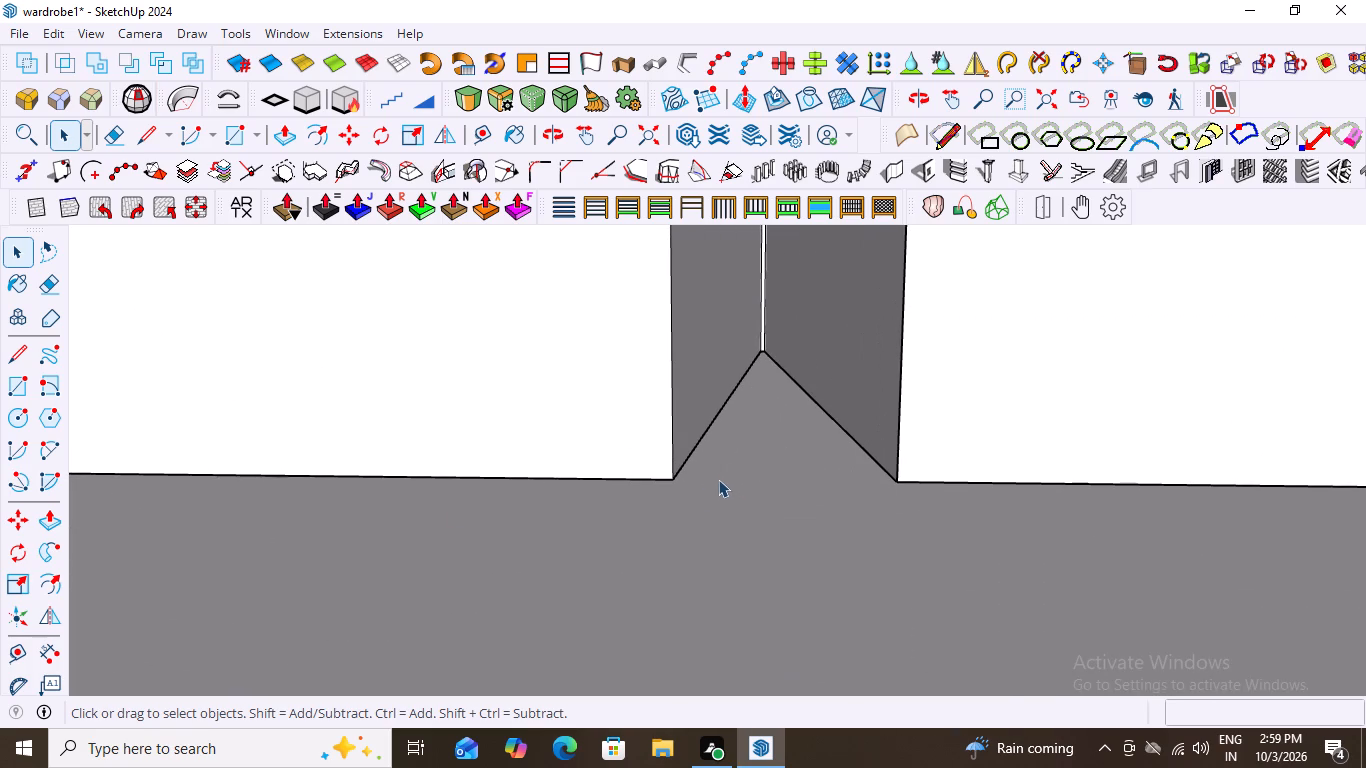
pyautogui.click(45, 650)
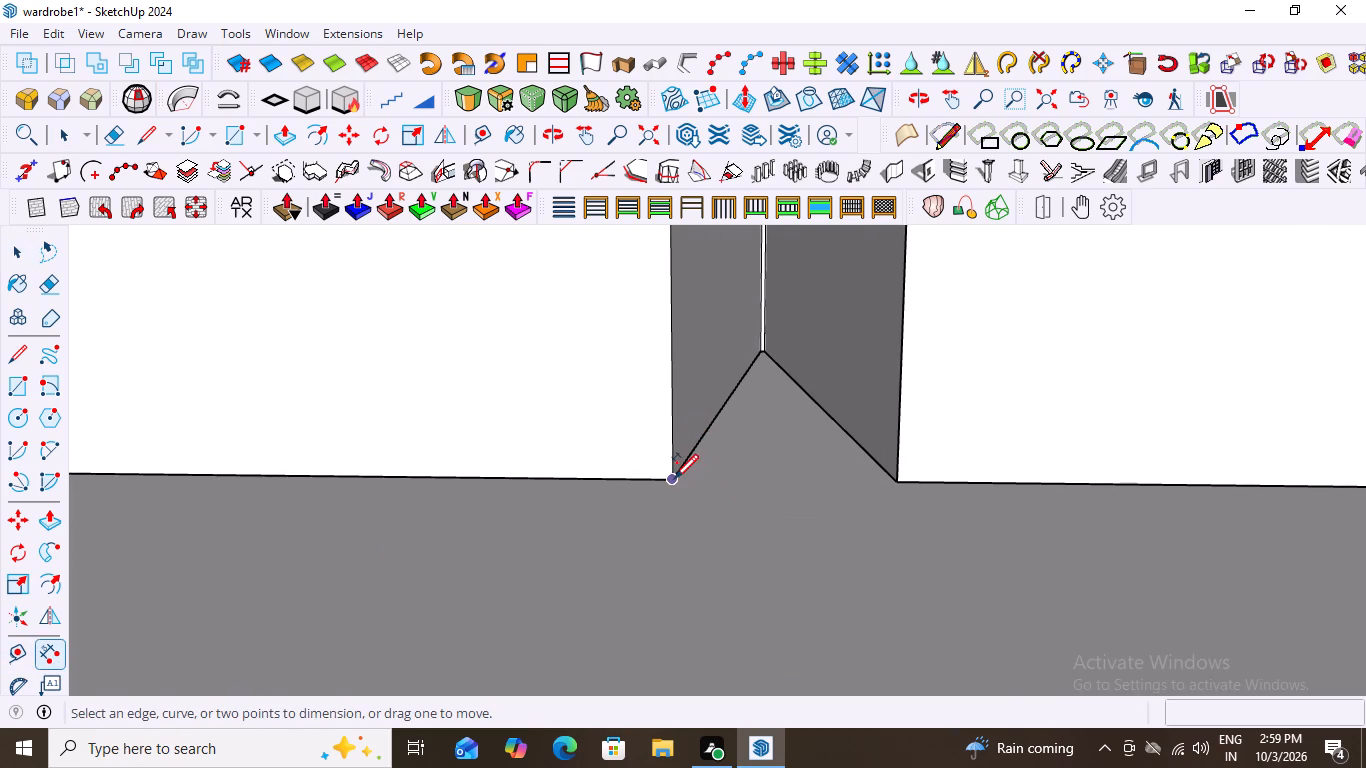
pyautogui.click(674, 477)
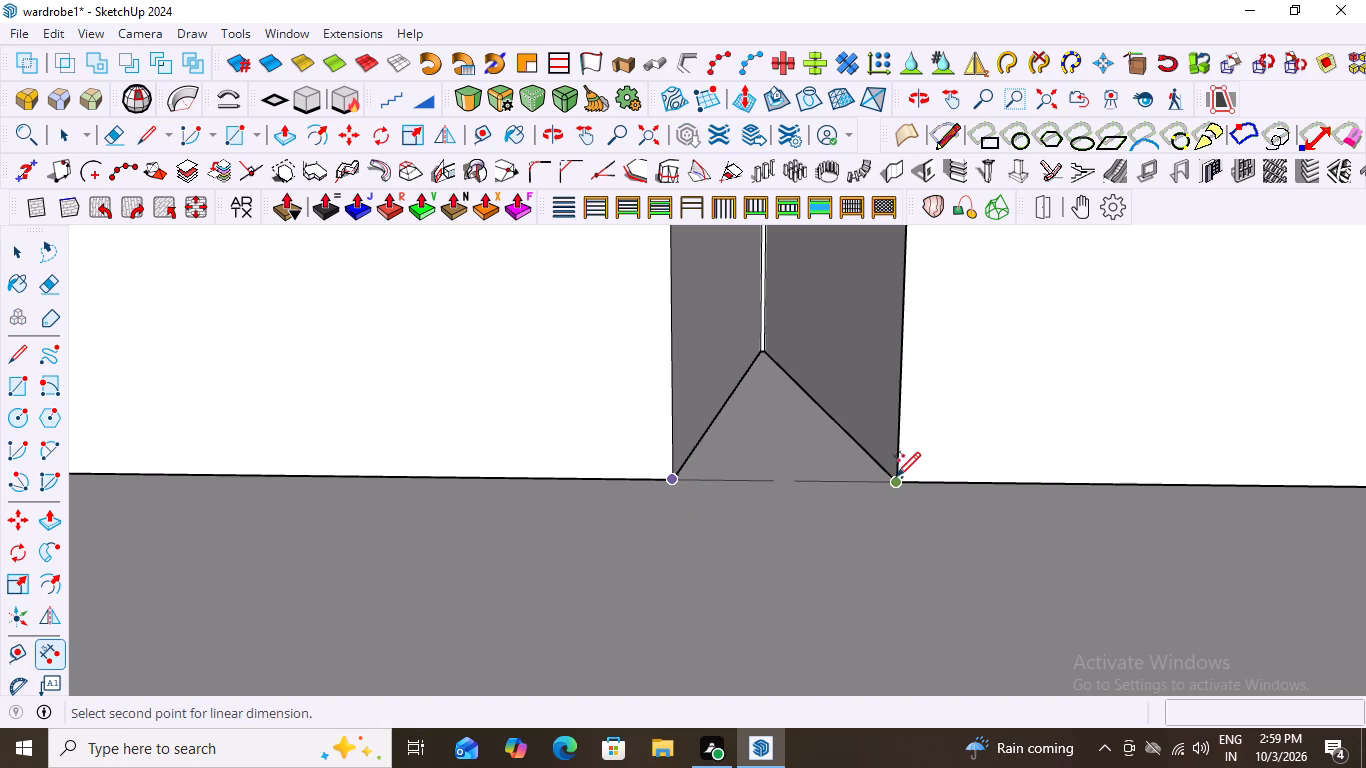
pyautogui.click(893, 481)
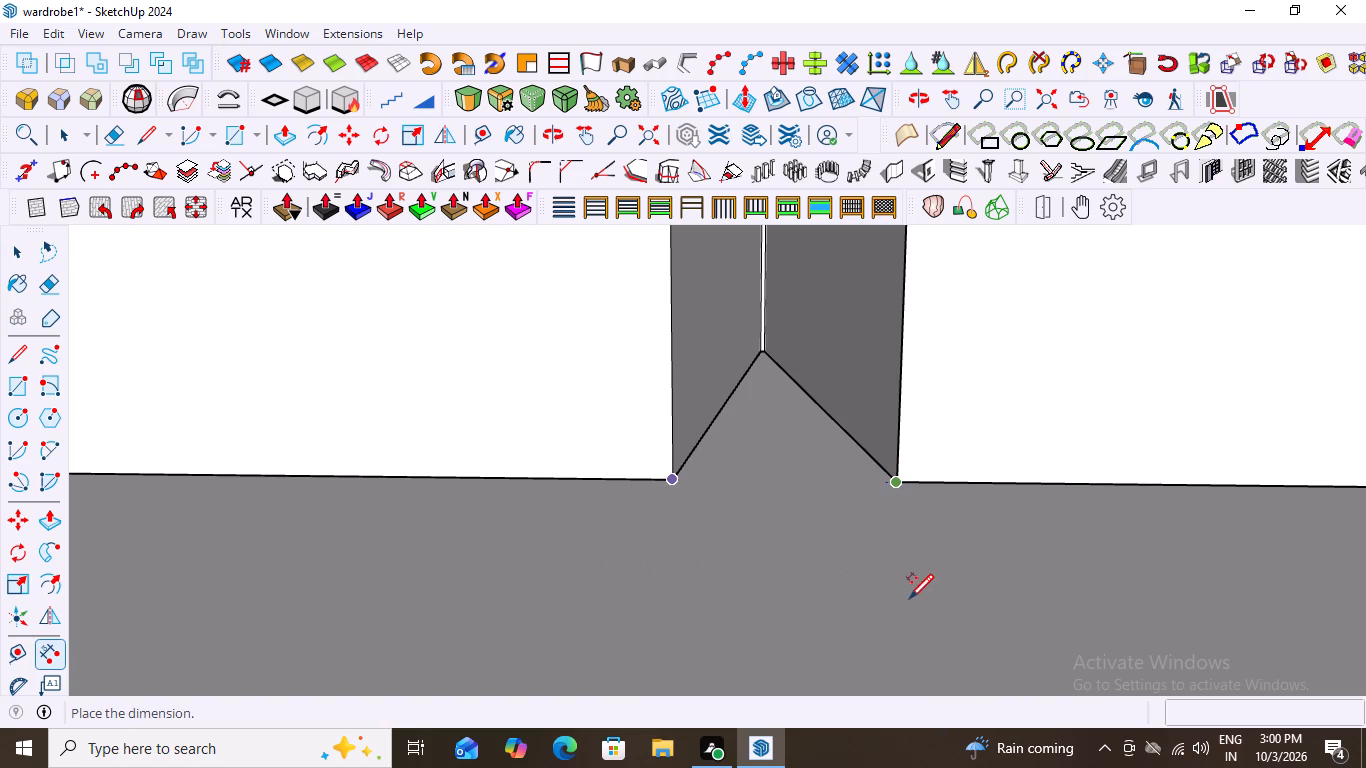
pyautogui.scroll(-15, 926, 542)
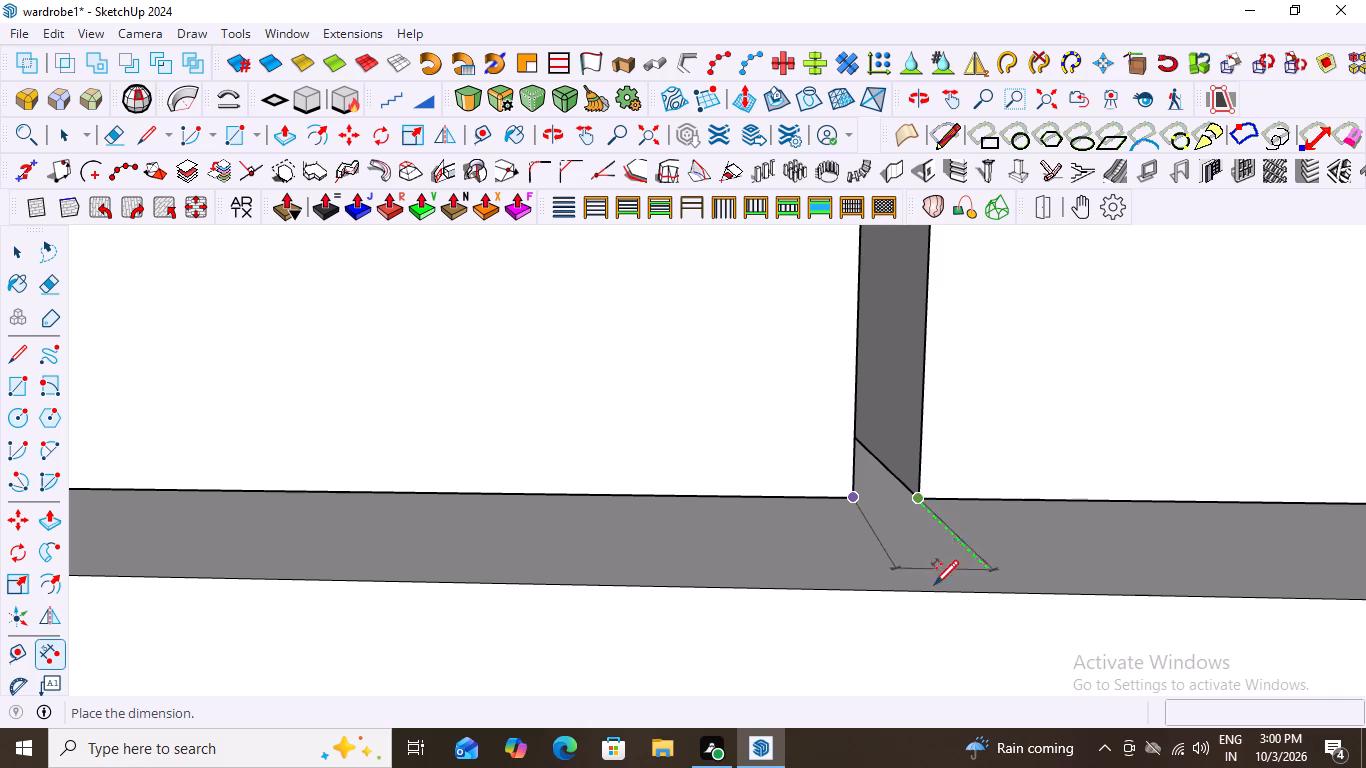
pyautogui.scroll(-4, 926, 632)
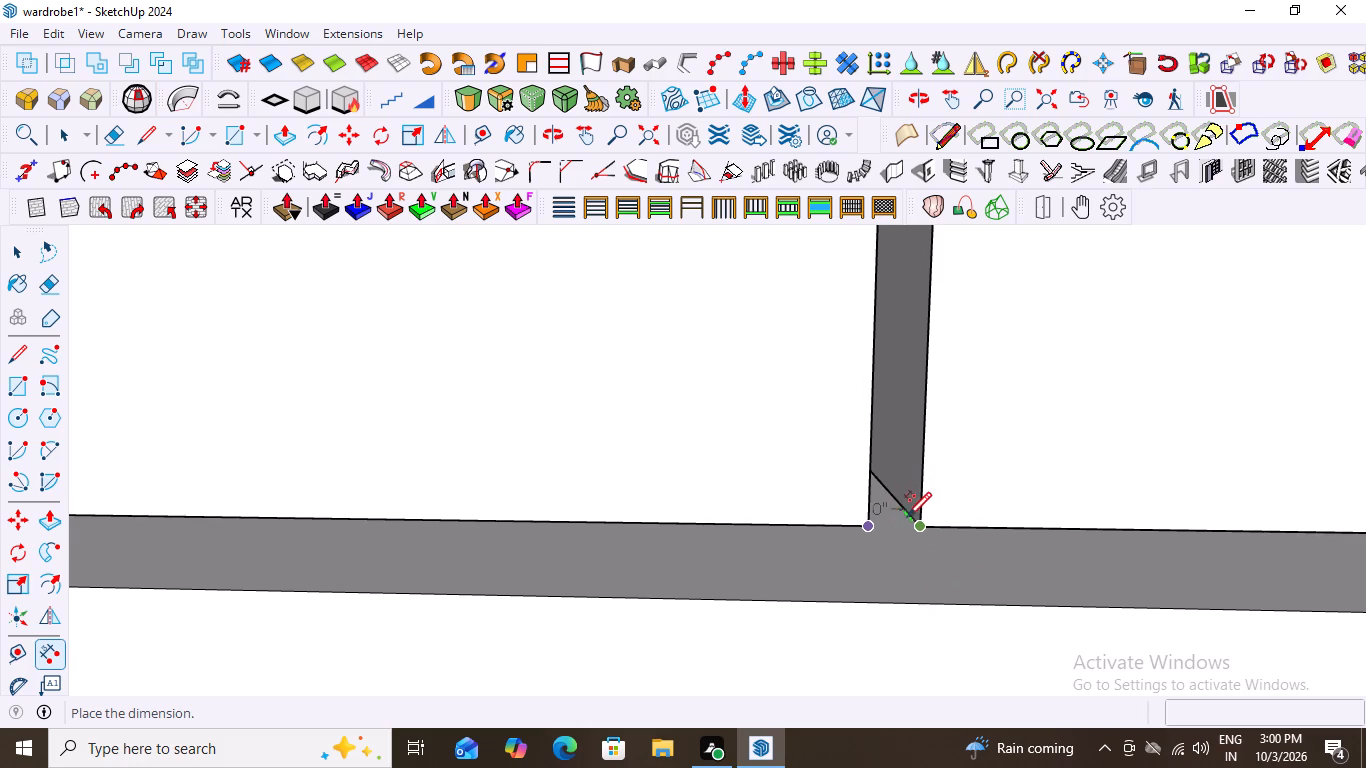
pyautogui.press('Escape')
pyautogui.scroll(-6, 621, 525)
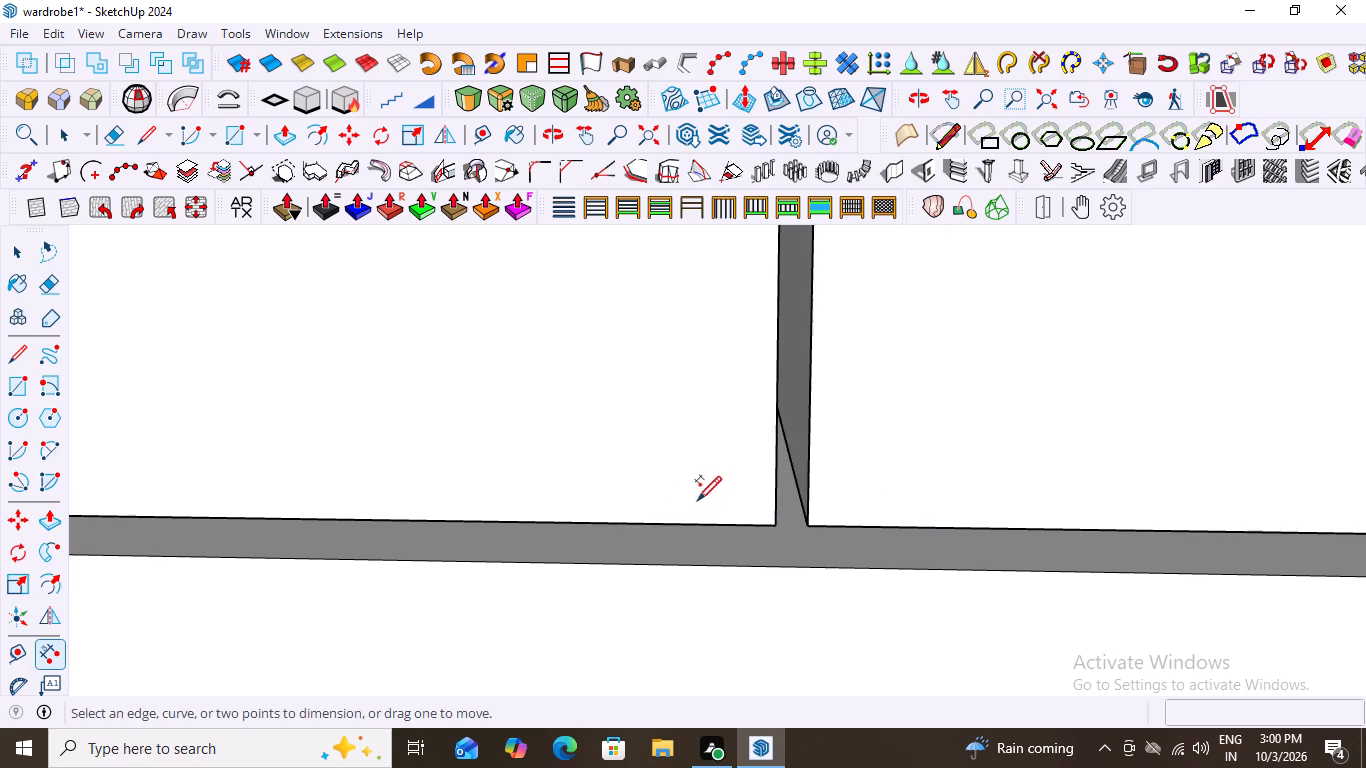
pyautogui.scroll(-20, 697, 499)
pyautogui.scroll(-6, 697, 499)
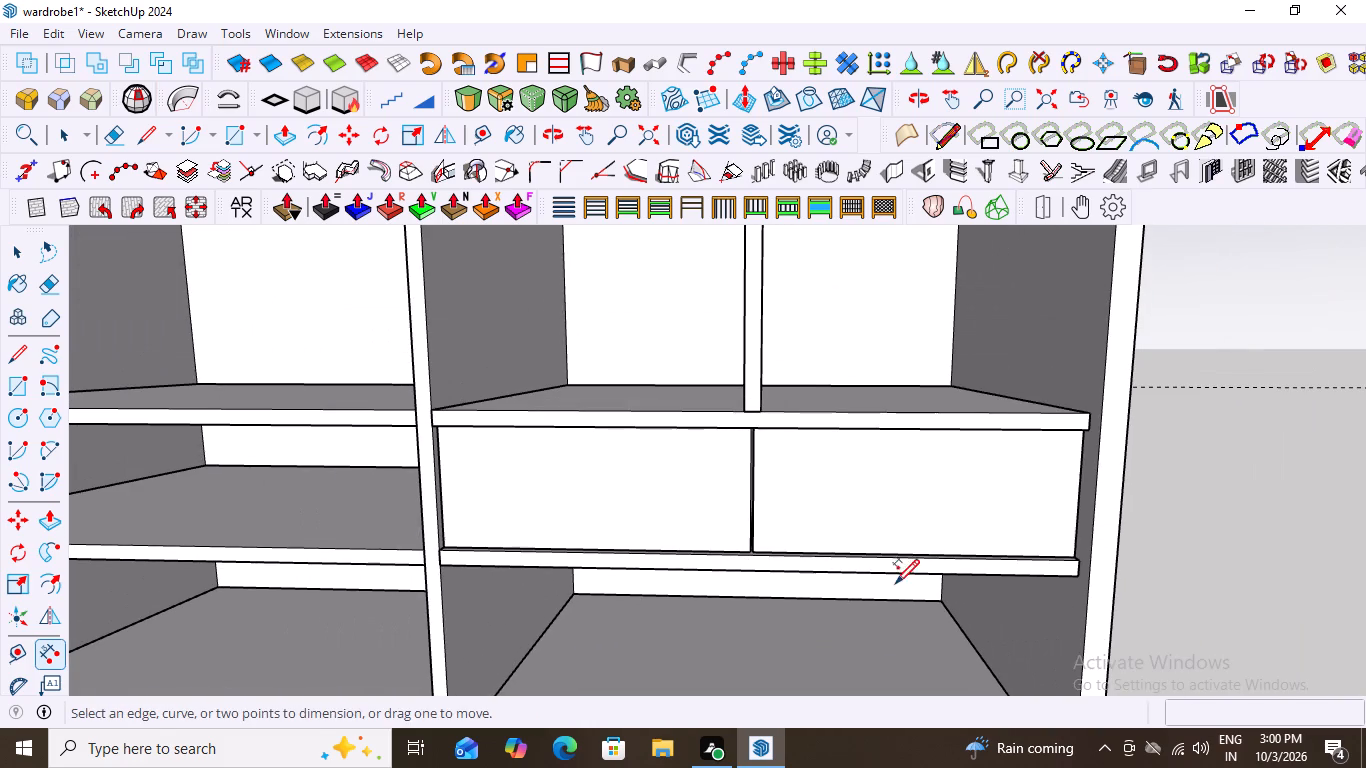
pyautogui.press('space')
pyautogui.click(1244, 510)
# Select the new rectangle over the right-hand drawer recess and examine how it fits the opening from several angles.
pyautogui.scroll(3, 701, 506)
pyautogui.click(885, 501)
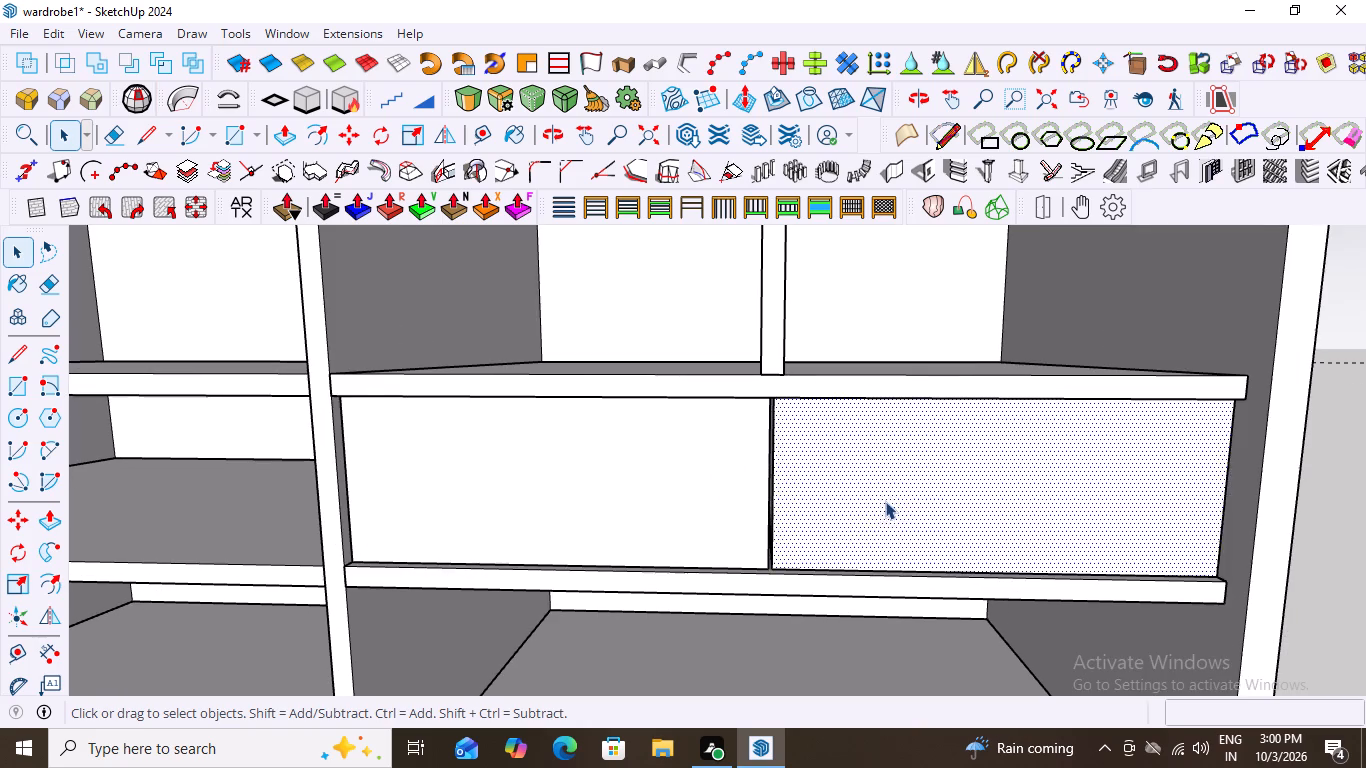
pyautogui.scroll(7, 841, 528)
pyautogui.doubleClick(860, 511)
pyautogui.click(860, 511)
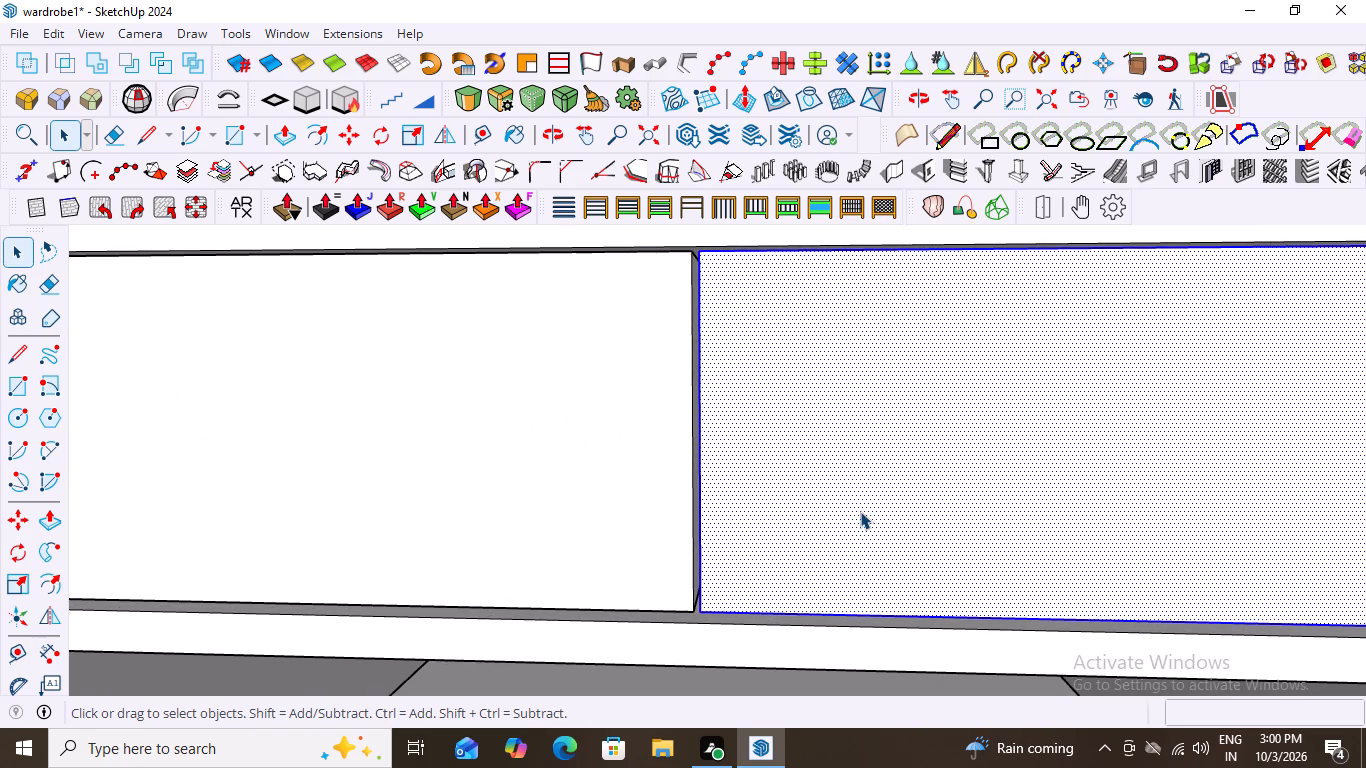
pyautogui.scroll(-7, 860, 511)
pyautogui.moveTo(870, 478); pyautogui.dragTo(836, 474, button='middle')
pyautogui.scroll(-2, 836, 474)
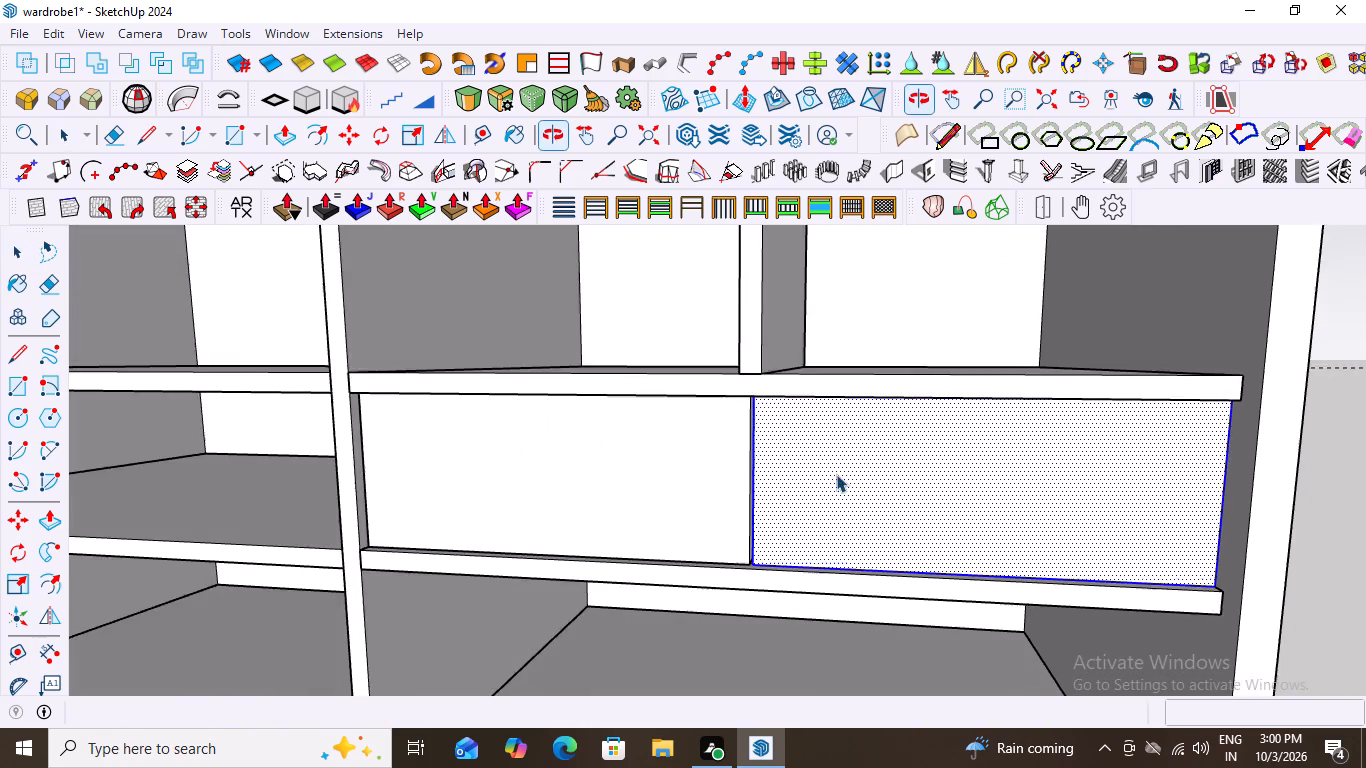
pyautogui.moveTo(1068, 474); pyautogui.dragTo(1147, 463, button='middle')
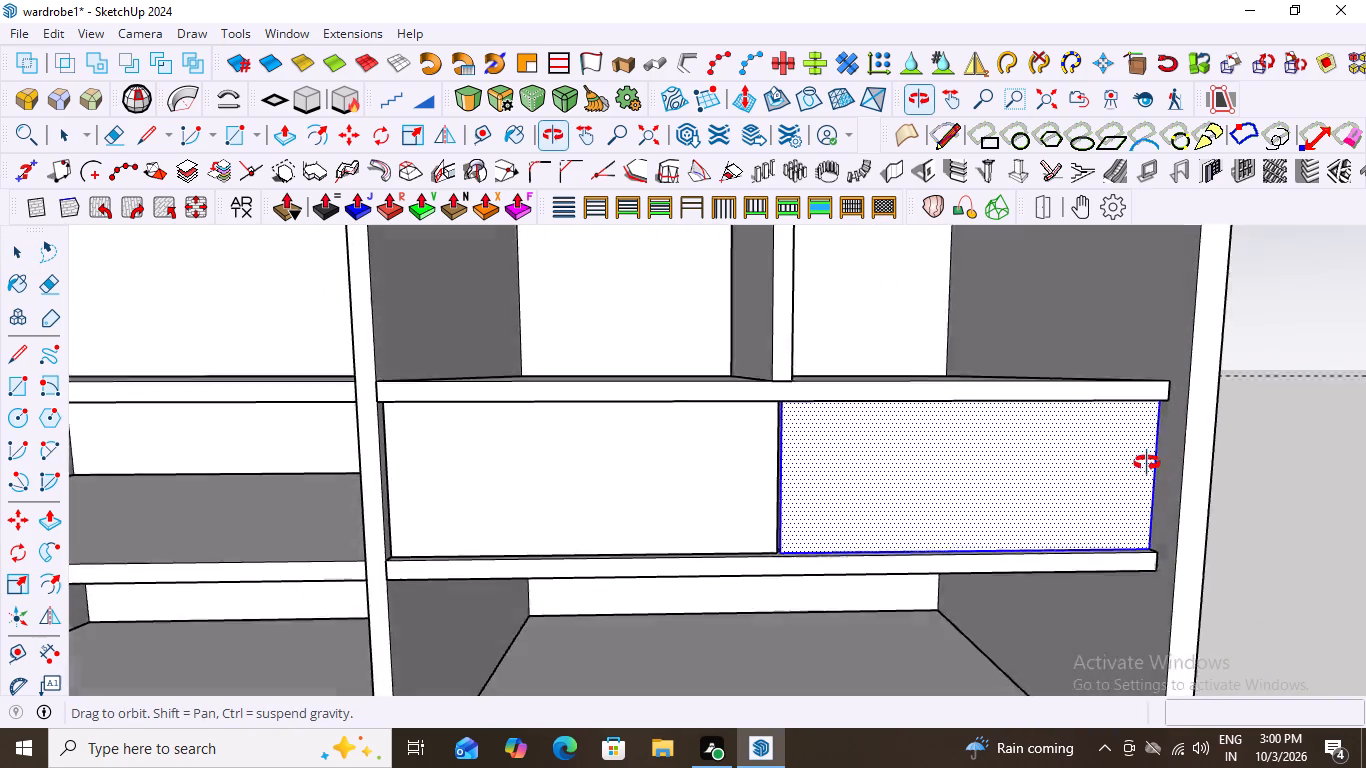
pyautogui.moveTo(1147, 463); pyautogui.dragTo(1175, 461, button='middle')
pyautogui.scroll(5, 831, 487)
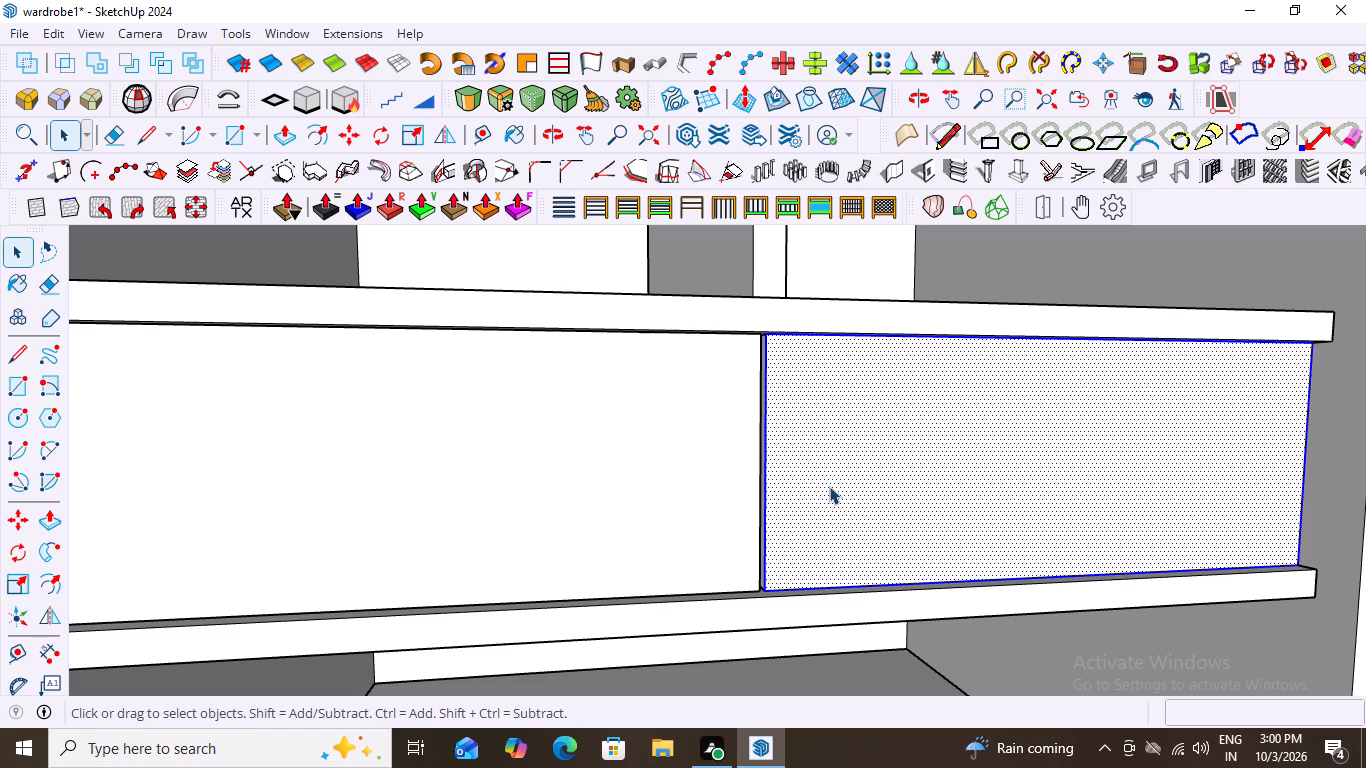
pyautogui.press('space')
pyautogui.click(1030, 251)
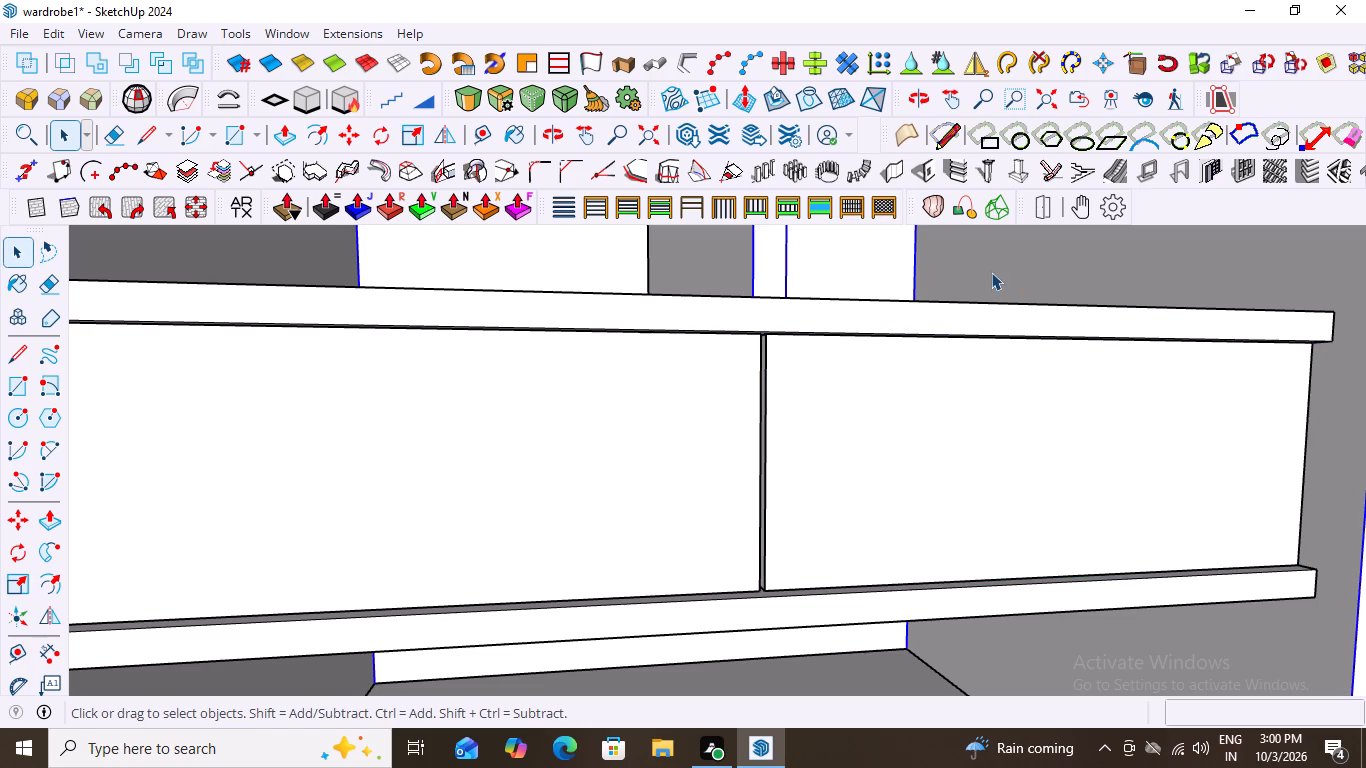
# Undo the rectangle over the right-hand recess and the earlier push of the drawer front's face.
pyautogui.hotkey('ctrl', 'z')
pyautogui.hotkey('ctrl', 'z')
pyautogui.hotkey('ctrl', 'z')
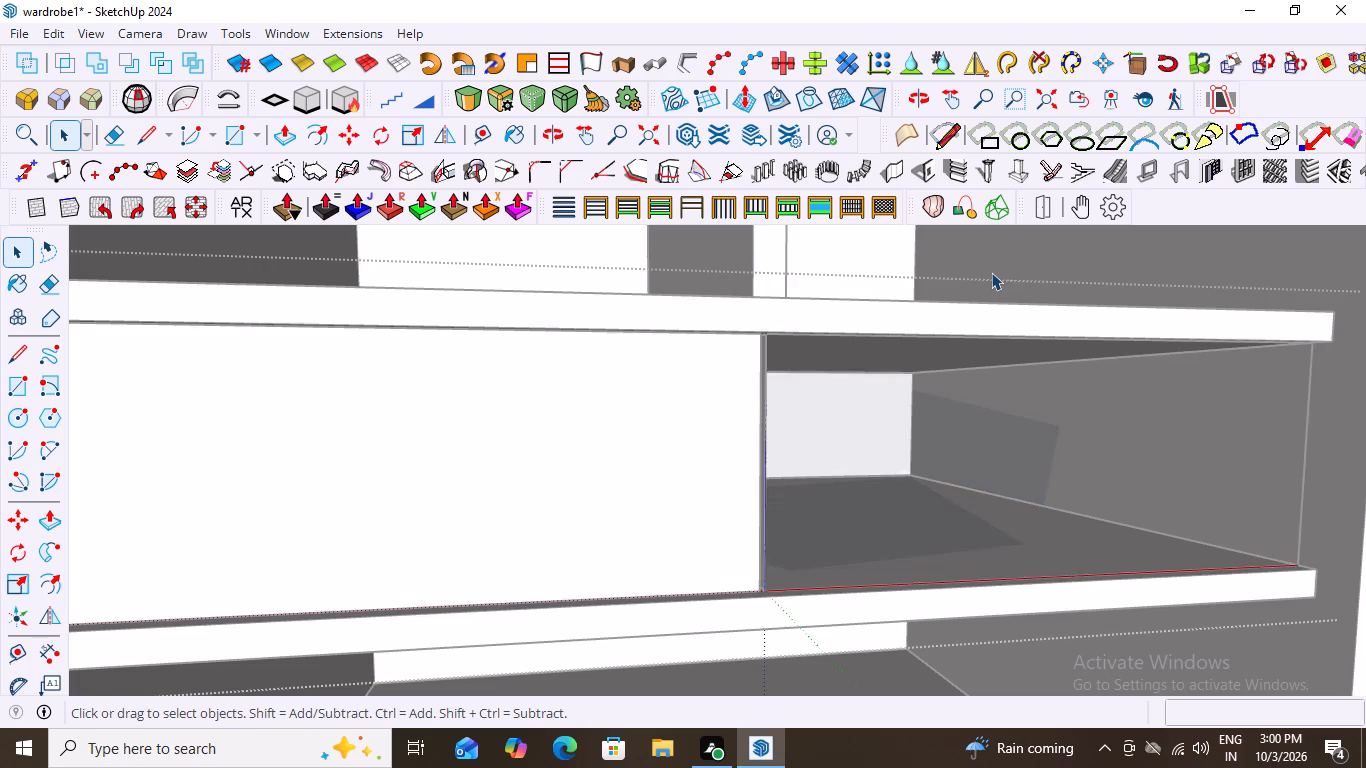
pyautogui.hotkey('ctrl', 'z')
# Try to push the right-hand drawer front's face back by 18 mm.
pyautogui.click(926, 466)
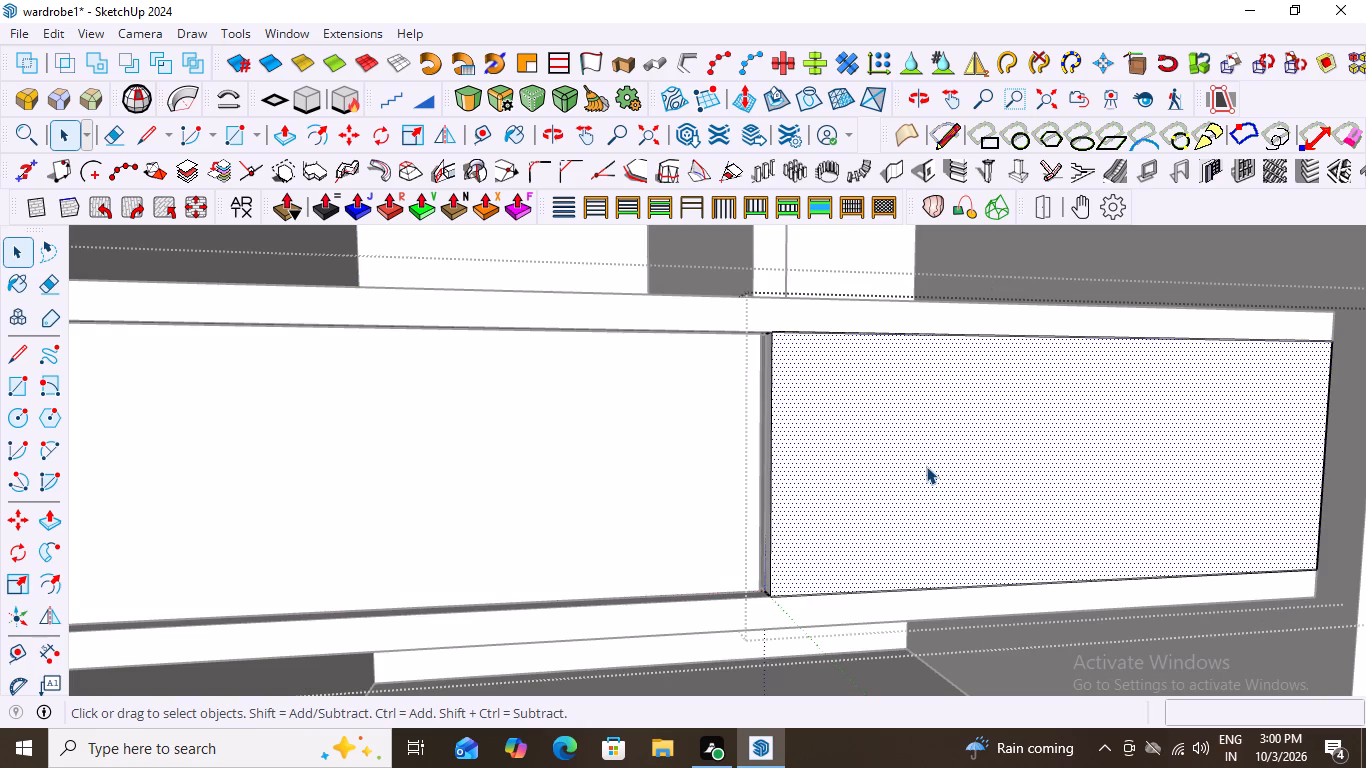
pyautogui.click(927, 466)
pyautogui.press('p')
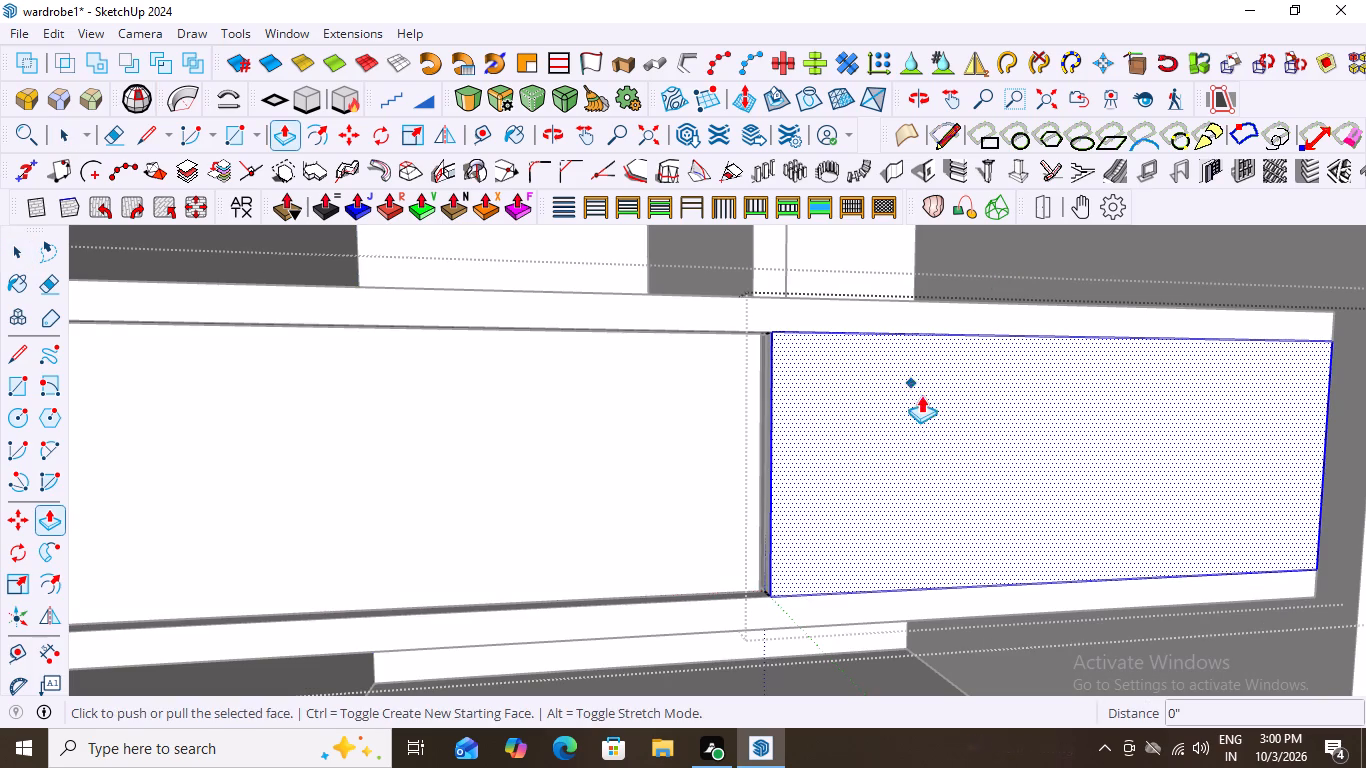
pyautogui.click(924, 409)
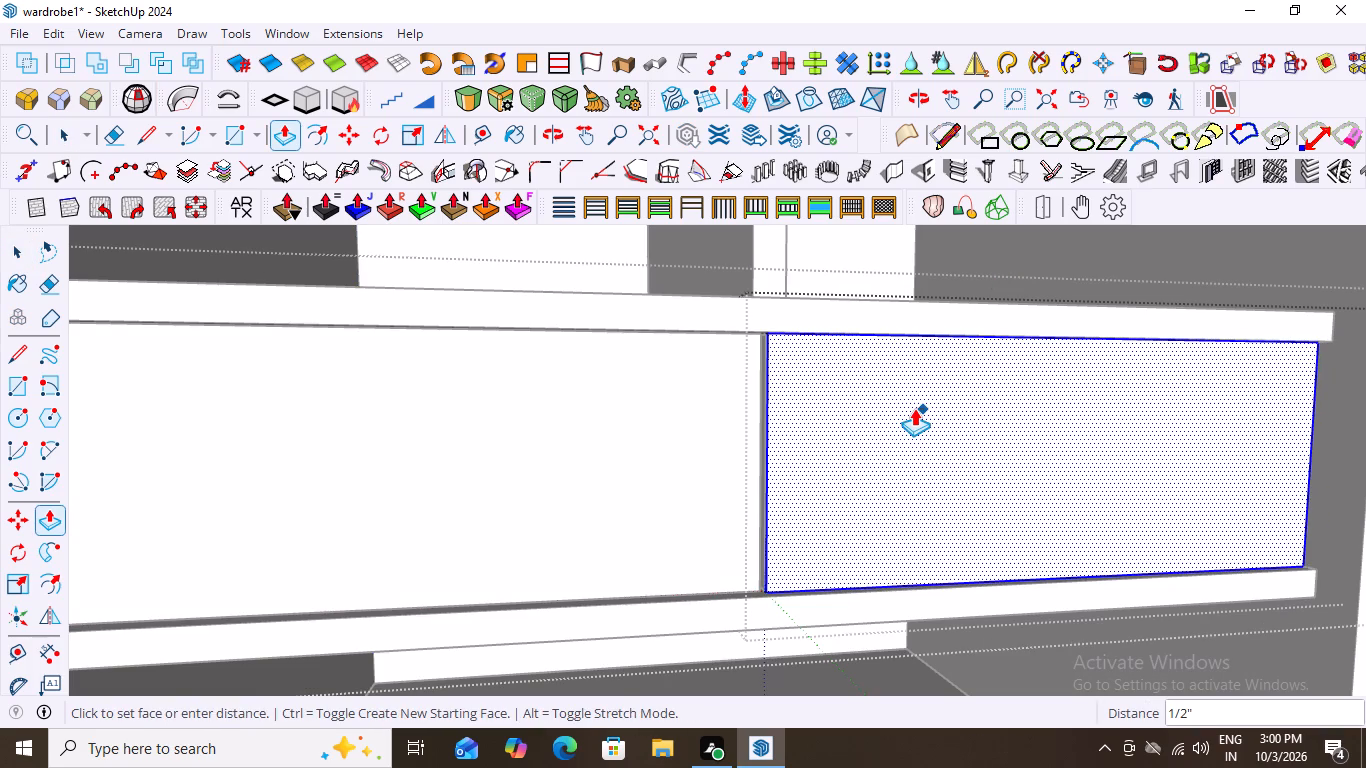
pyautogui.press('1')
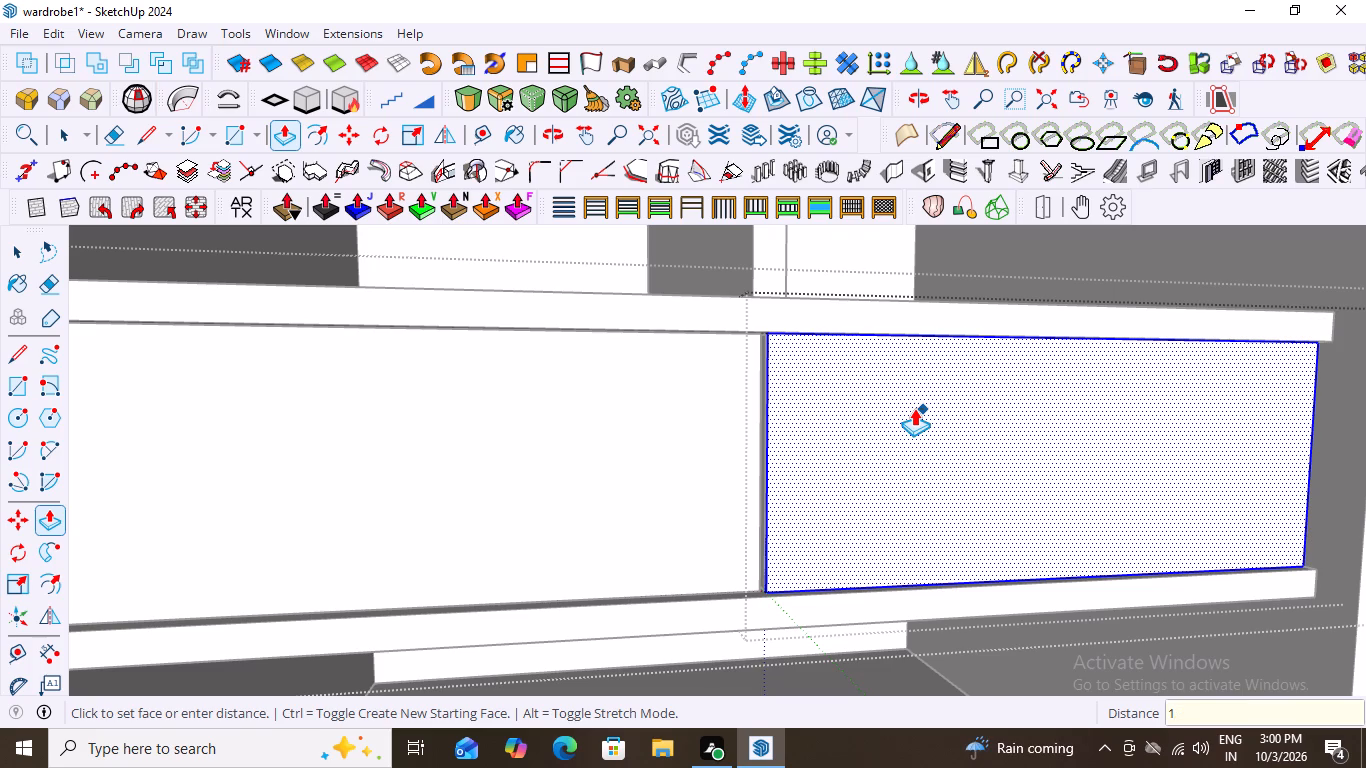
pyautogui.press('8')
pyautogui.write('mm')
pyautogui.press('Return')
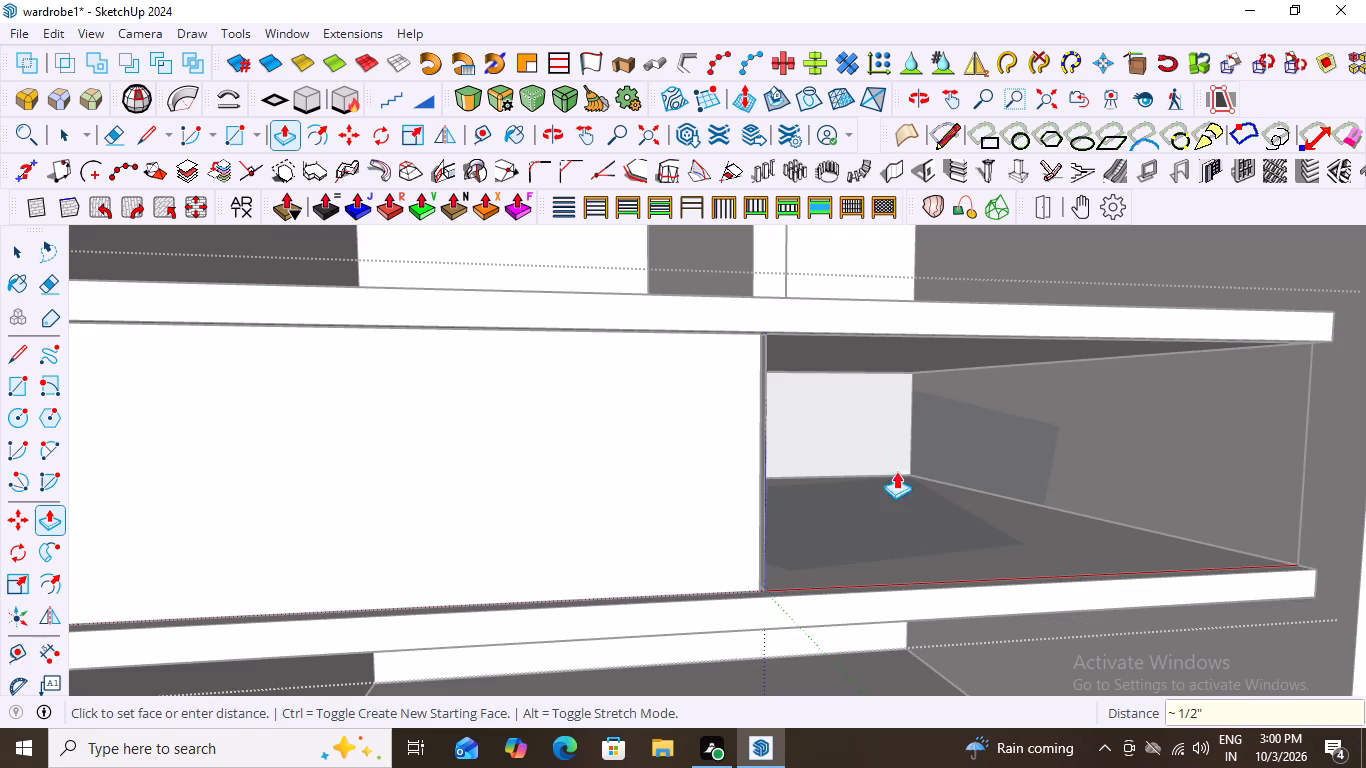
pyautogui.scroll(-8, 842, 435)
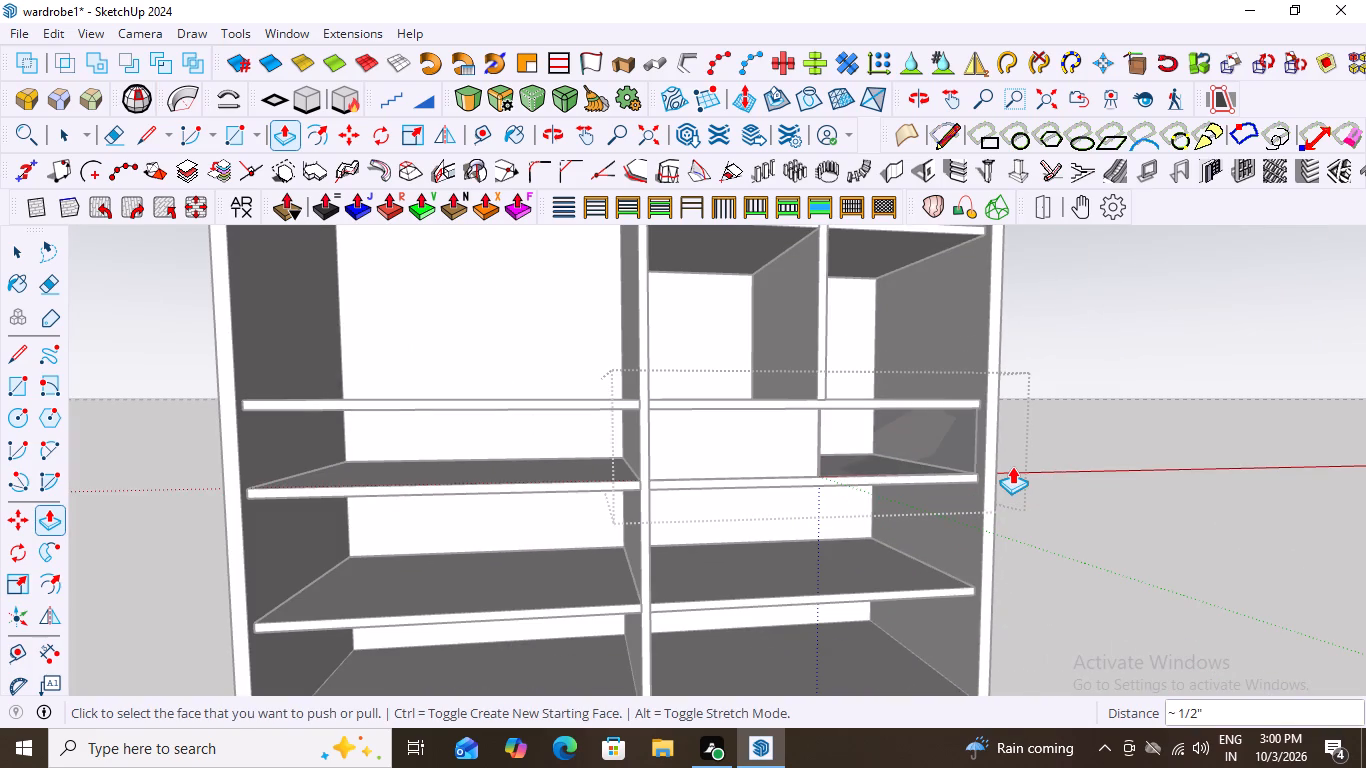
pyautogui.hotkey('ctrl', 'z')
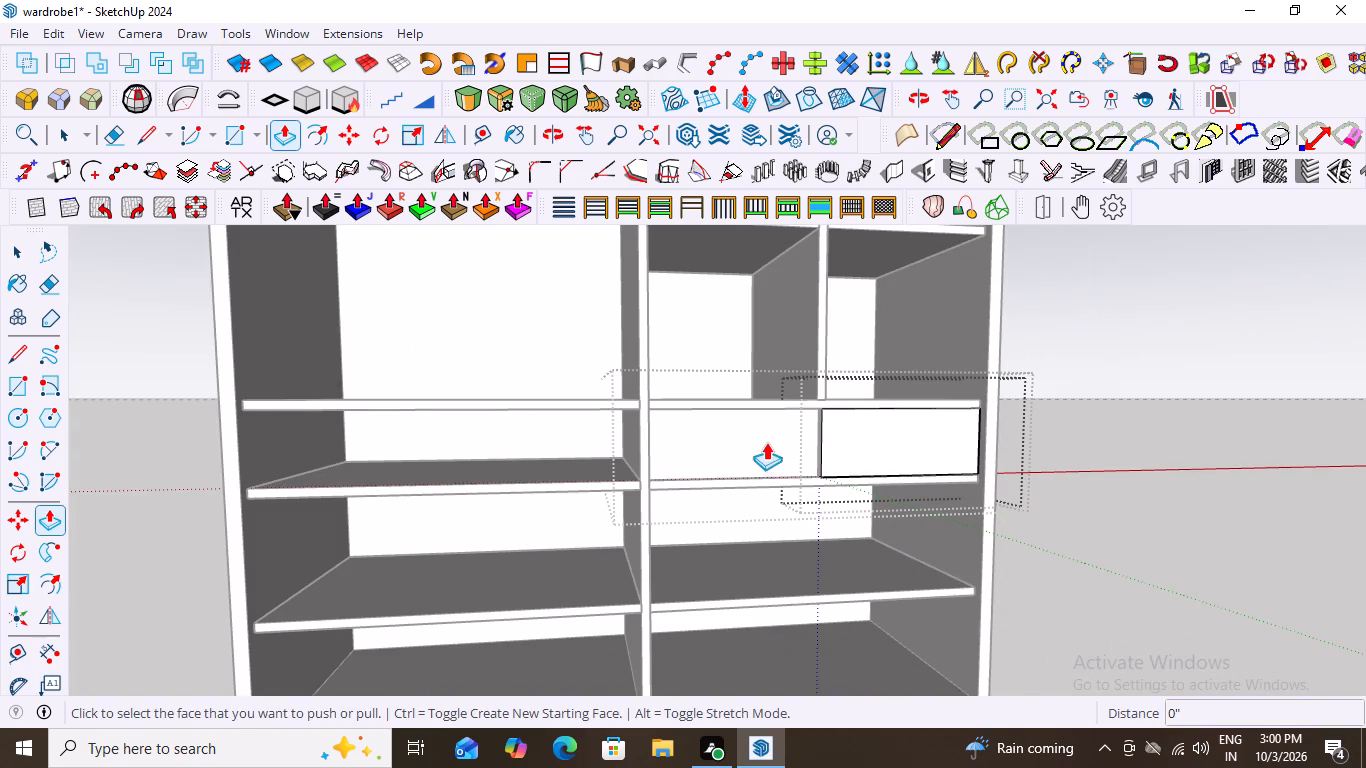
# Push the right-hand drawer front's face back about 1/2" to the rear lower corner beside the left drawer front, and leave the panel.
pyautogui.scroll(13, 765, 455)
pyautogui.scroll(6, 794, 542)
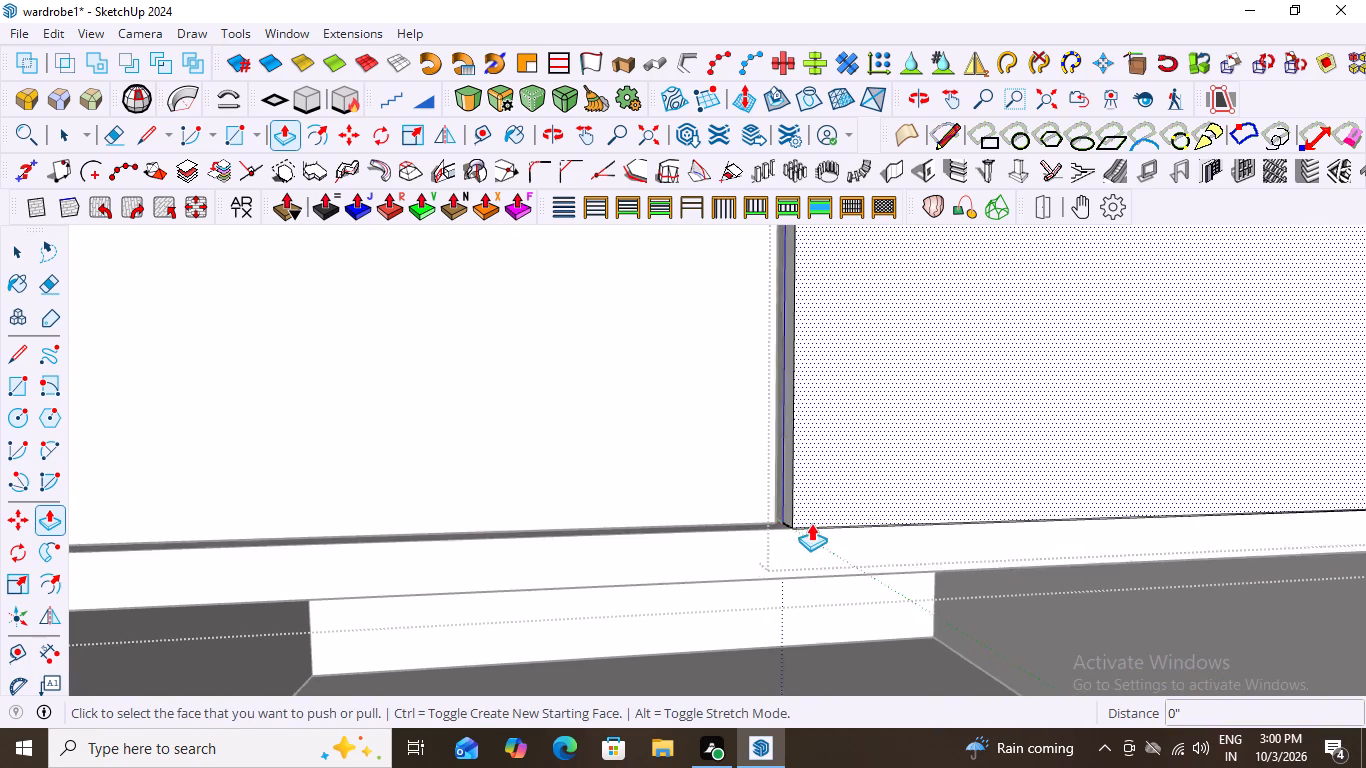
pyautogui.scroll(8, 811, 523)
pyautogui.click(814, 478)
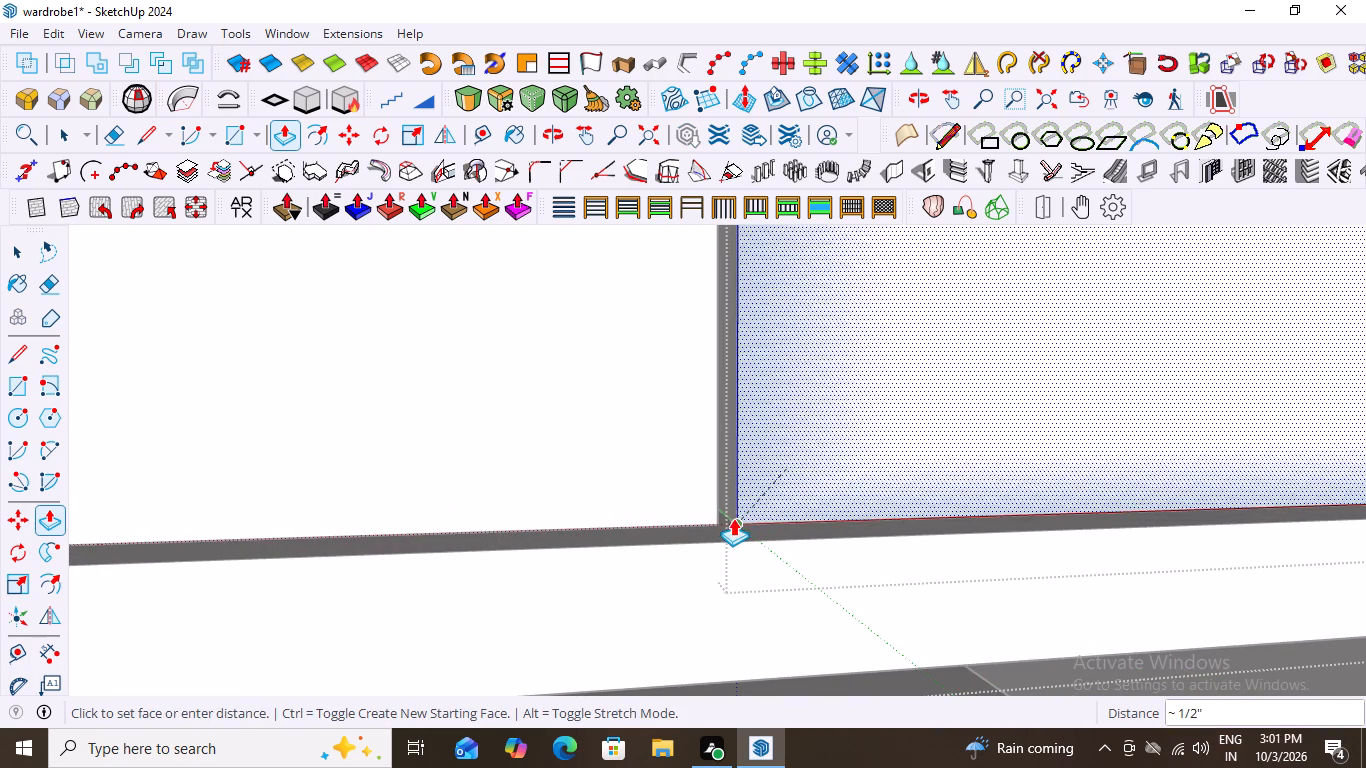
pyautogui.click(718, 518)
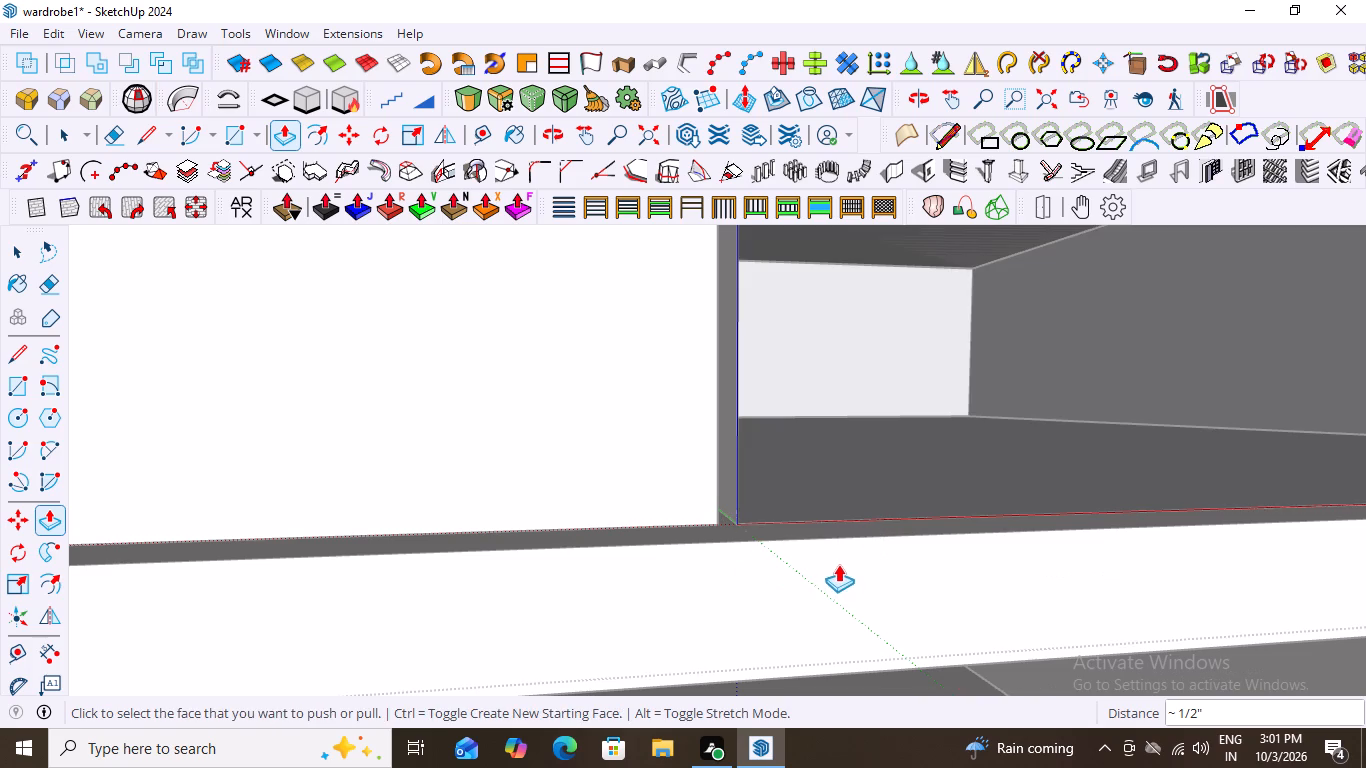
pyautogui.scroll(-17, 614, 501)
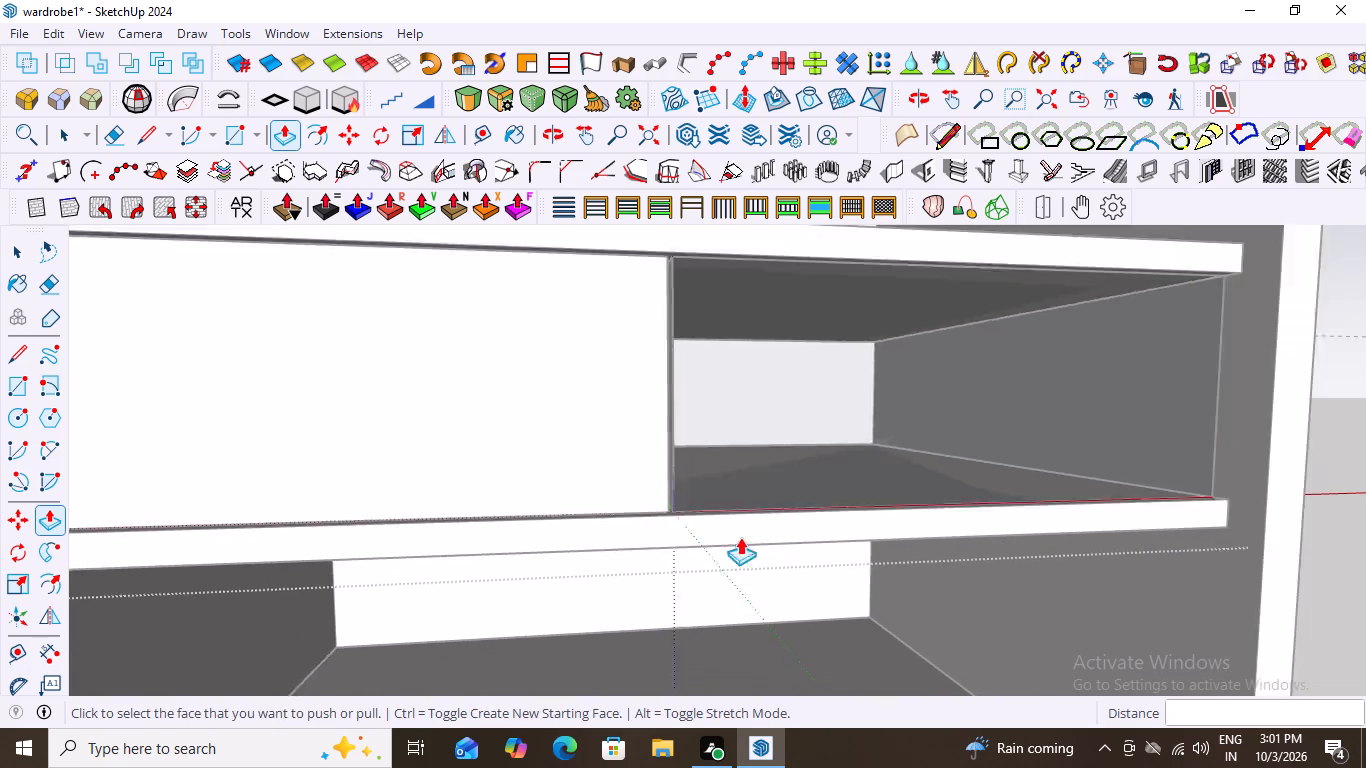
pyautogui.scroll(-4, 740, 537)
pyautogui.press('space')
pyautogui.click(1275, 428)
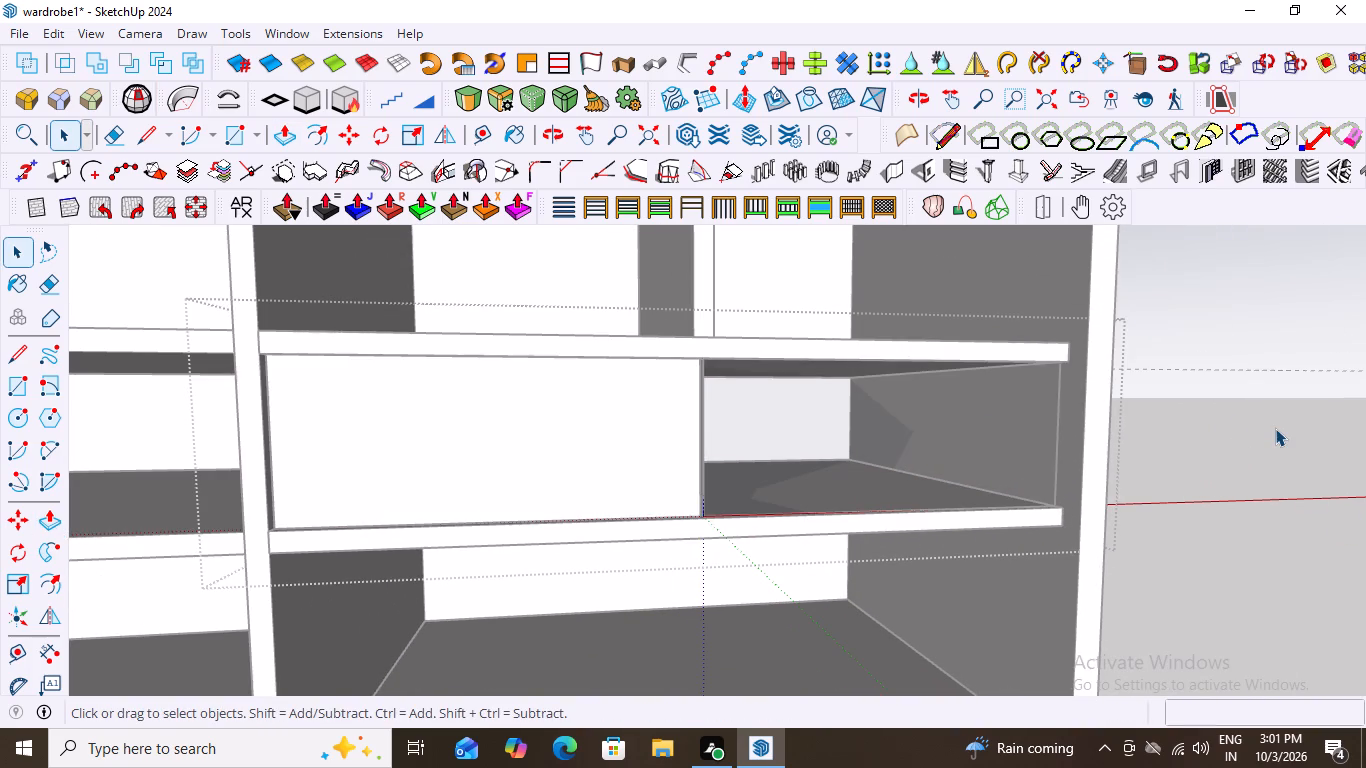
pyautogui.scroll(3, 1275, 428)
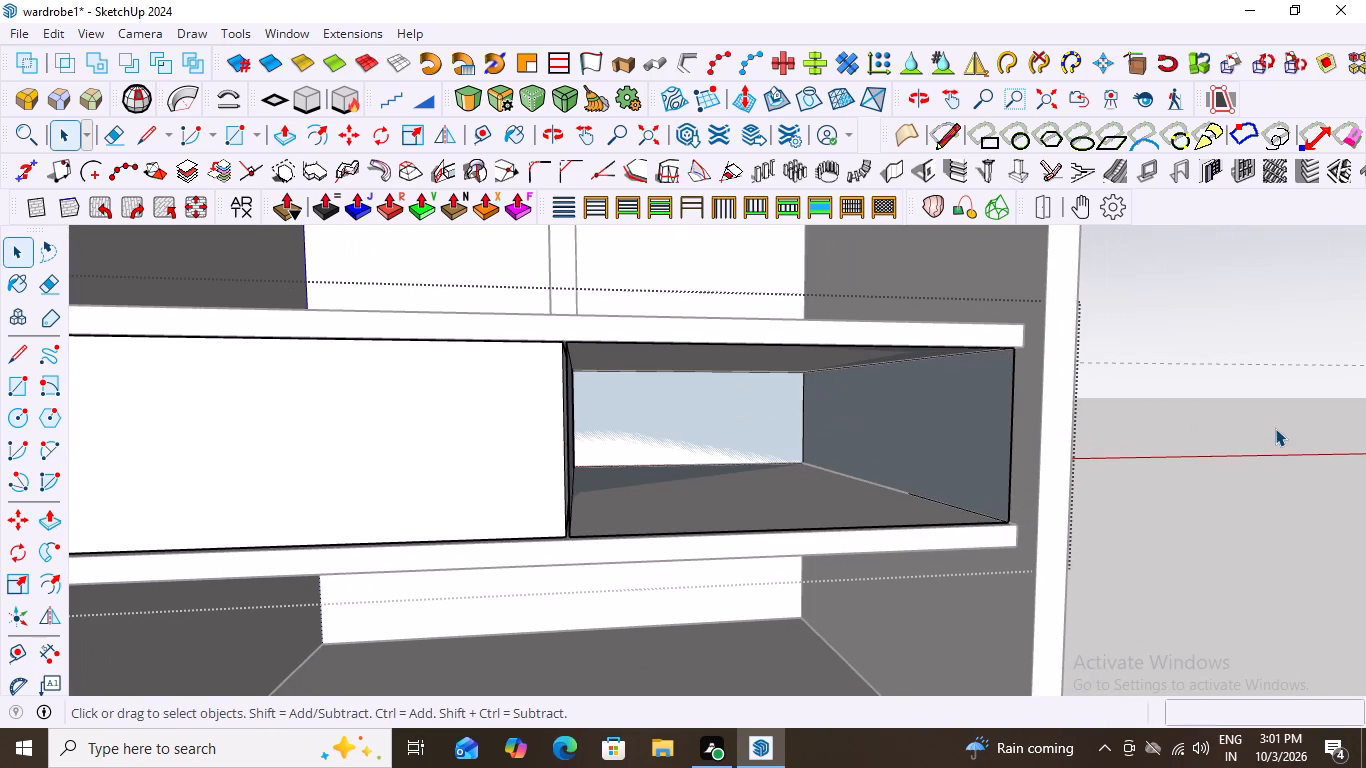
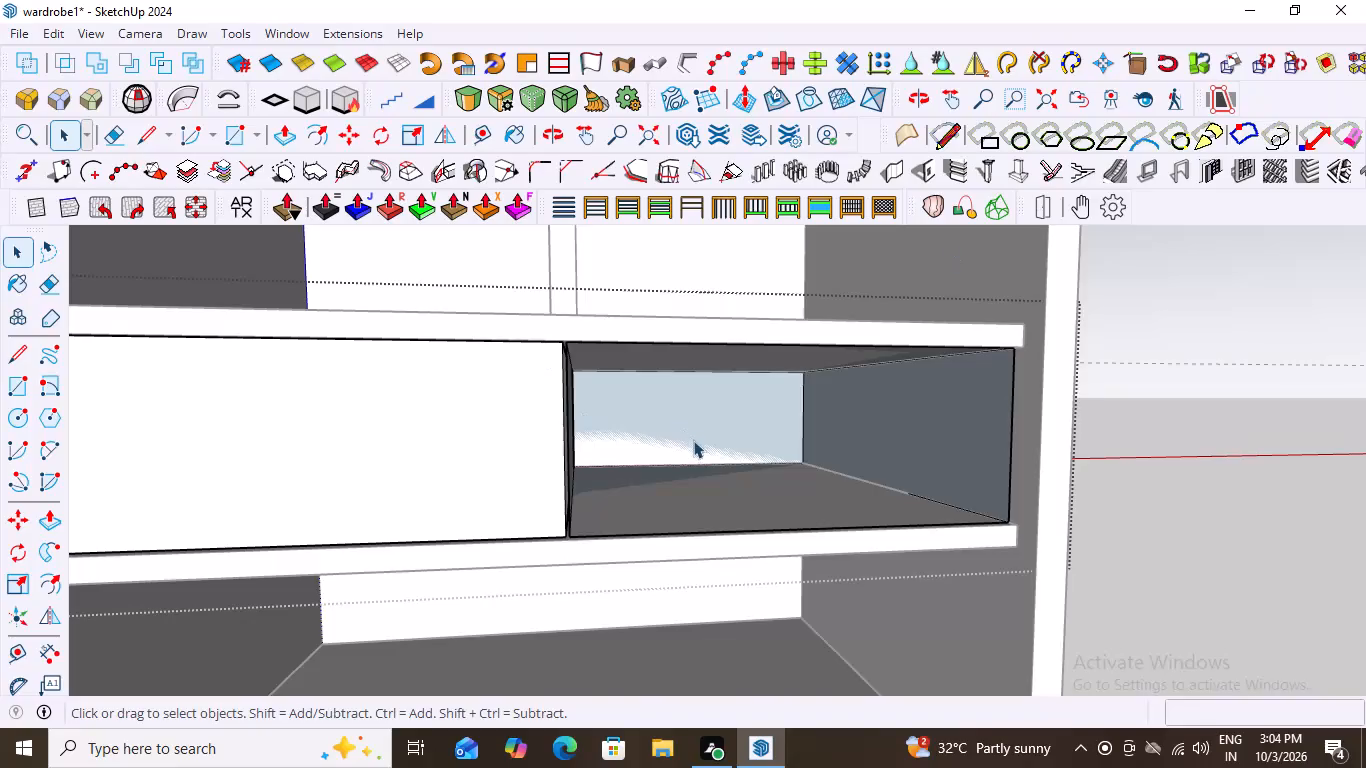
# Examine the right-hand drawer recess and check which panels its side and floor belong to.
pyautogui.scroll(-9, 695, 432)
pyautogui.moveTo(700, 428); pyautogui.dragTo(685, 509, button='middle')
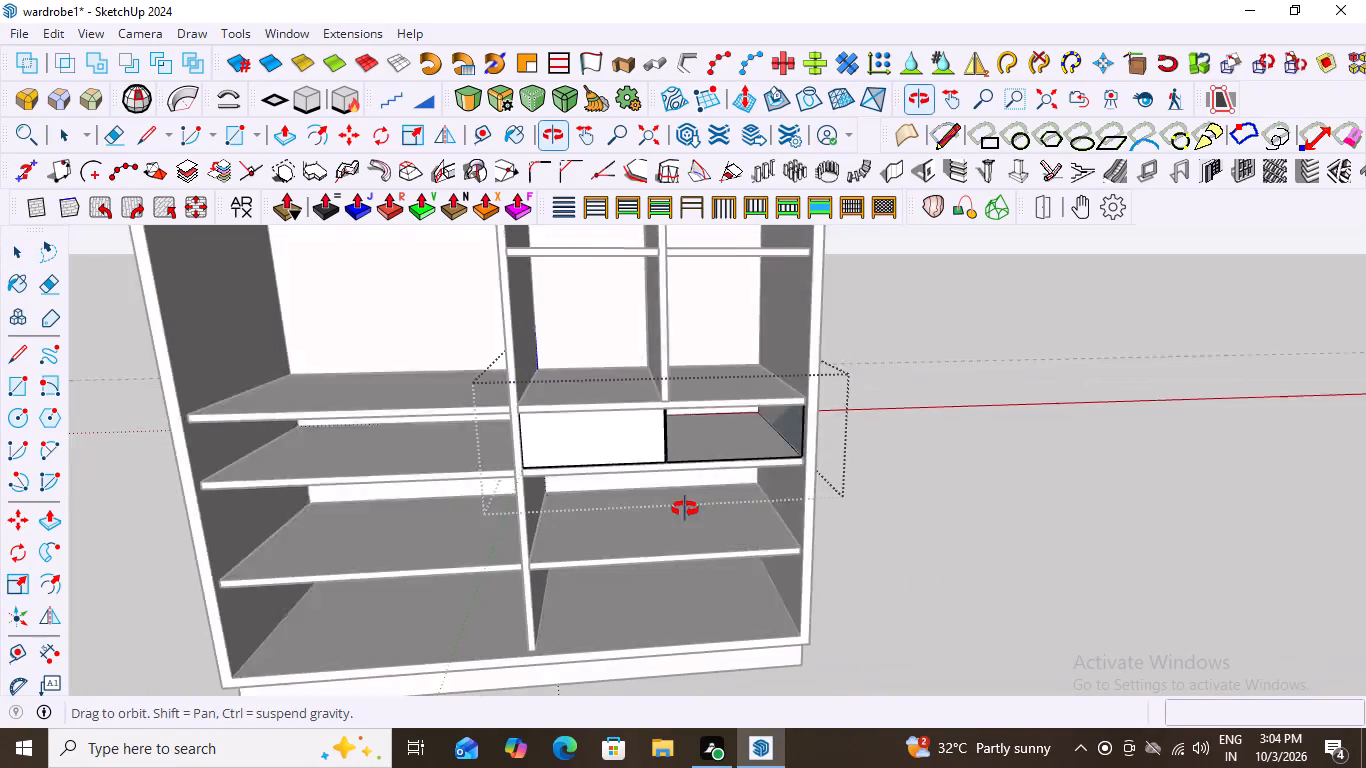
pyautogui.moveTo(685, 509); pyautogui.dragTo(685, 510, button='middle')
pyautogui.scroll(9, 714, 486)
pyautogui.scroll(2, 670, 385)
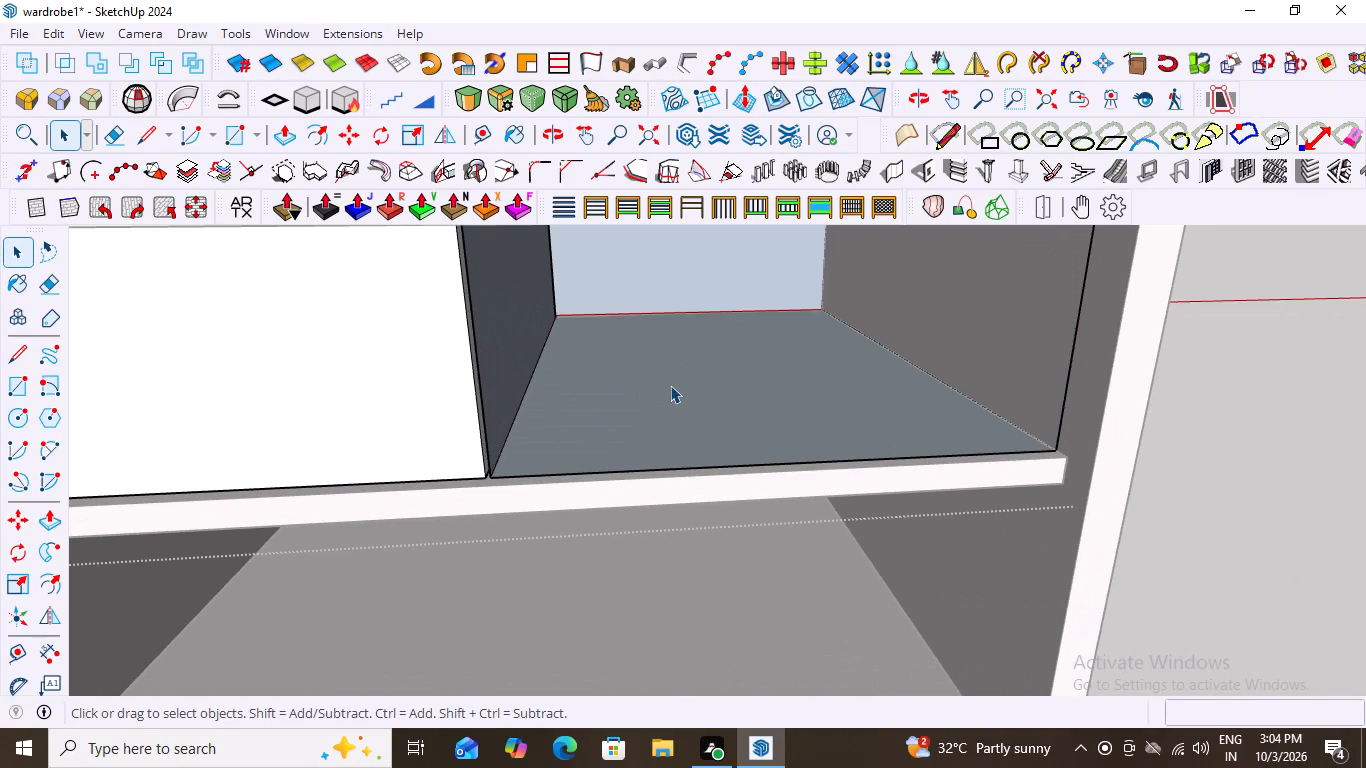
pyautogui.scroll(-3, 662, 385)
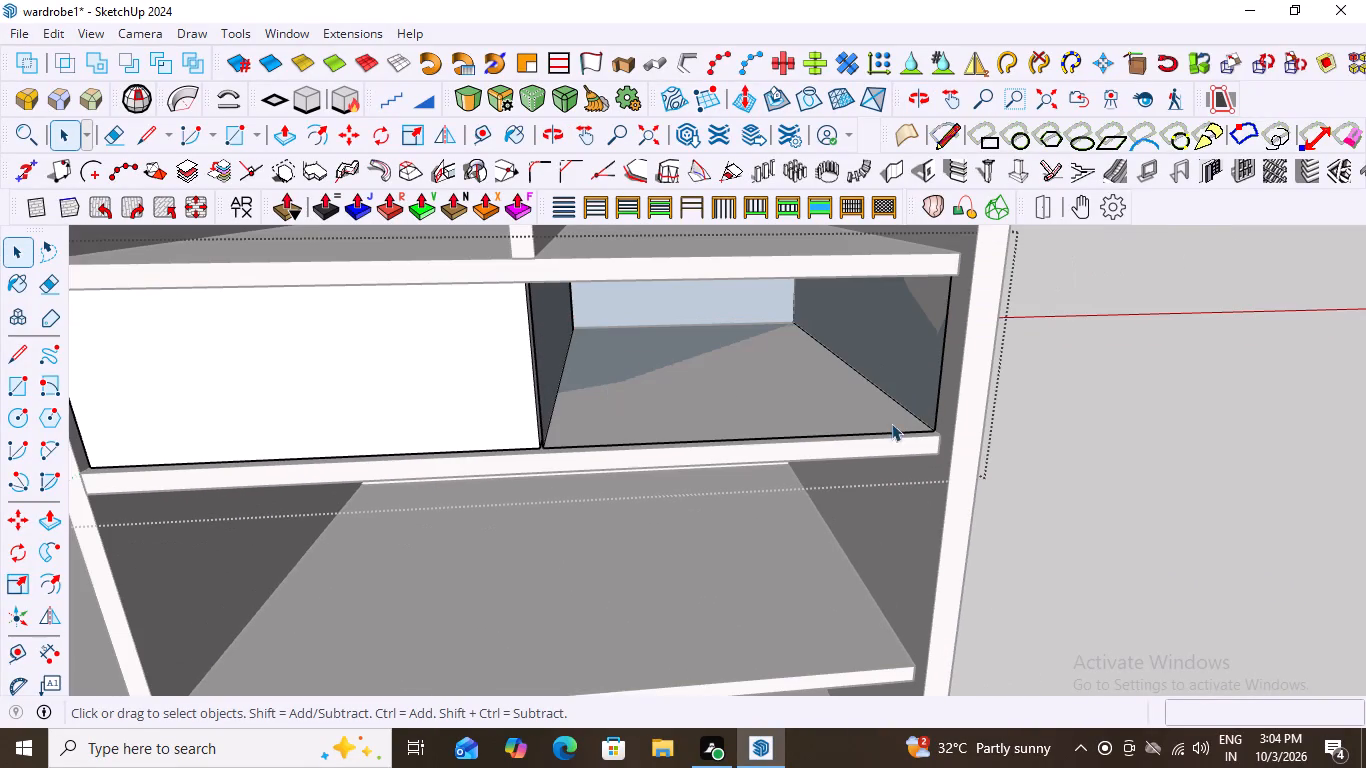
pyautogui.scroll(2, 988, 428)
pyautogui.scroll(7, 905, 435)
pyautogui.click(912, 409)
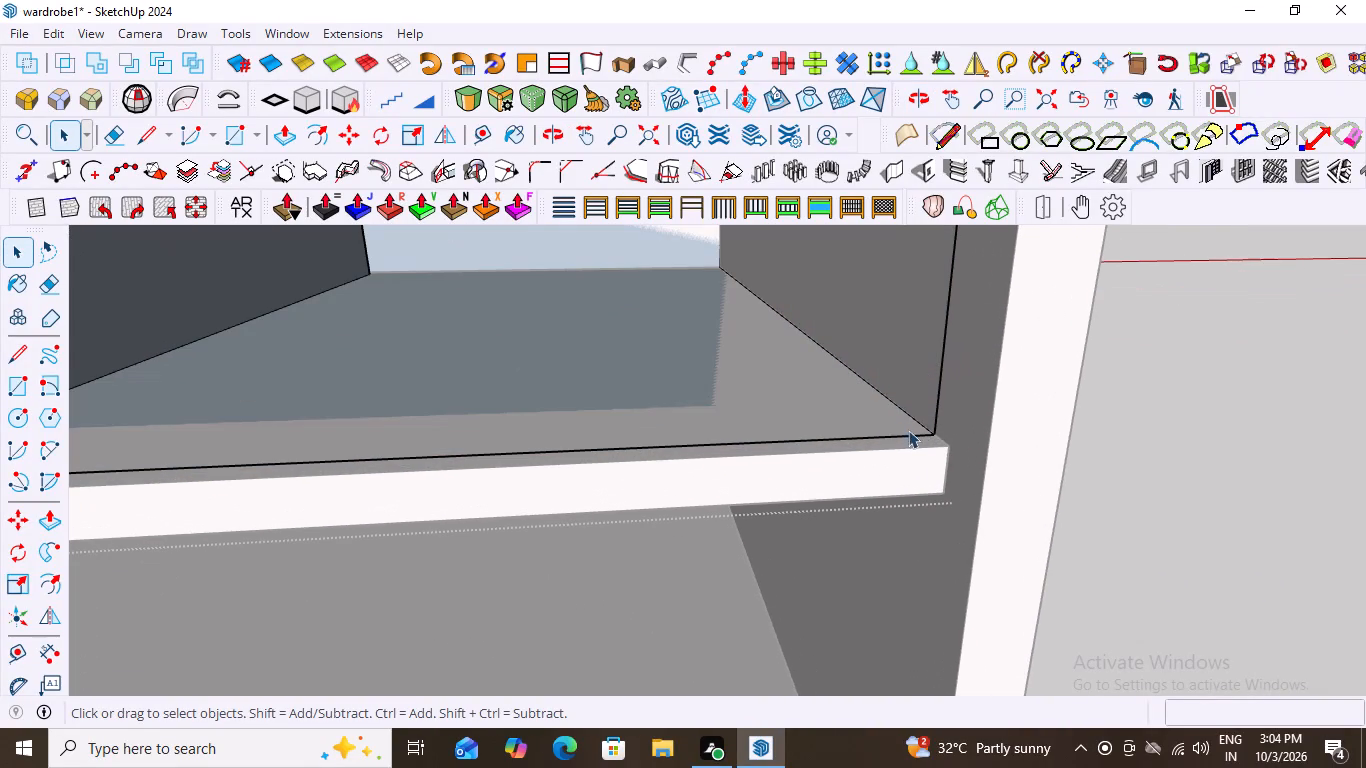
pyautogui.scroll(-11, 866, 381)
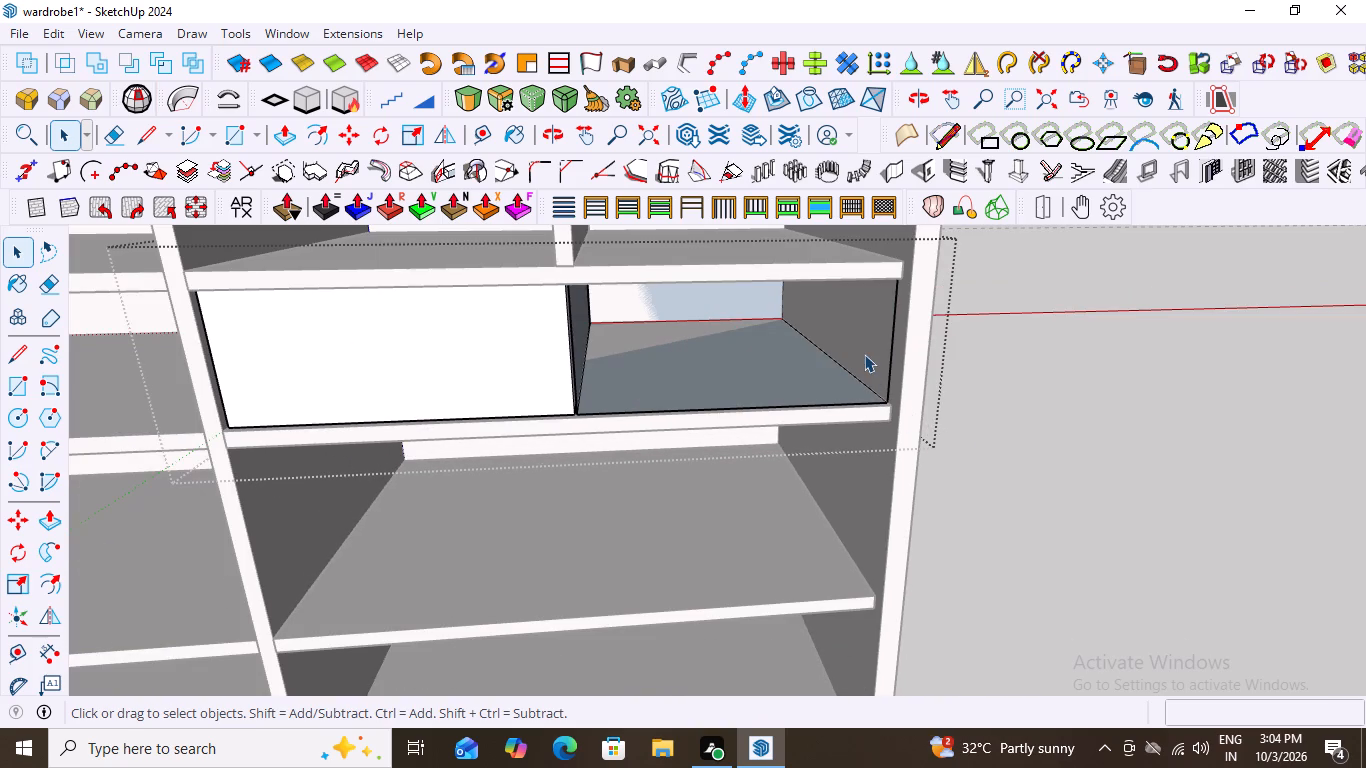
pyautogui.click(864, 354)
pyautogui.doubleClick(799, 369)
pyautogui.click(810, 356)
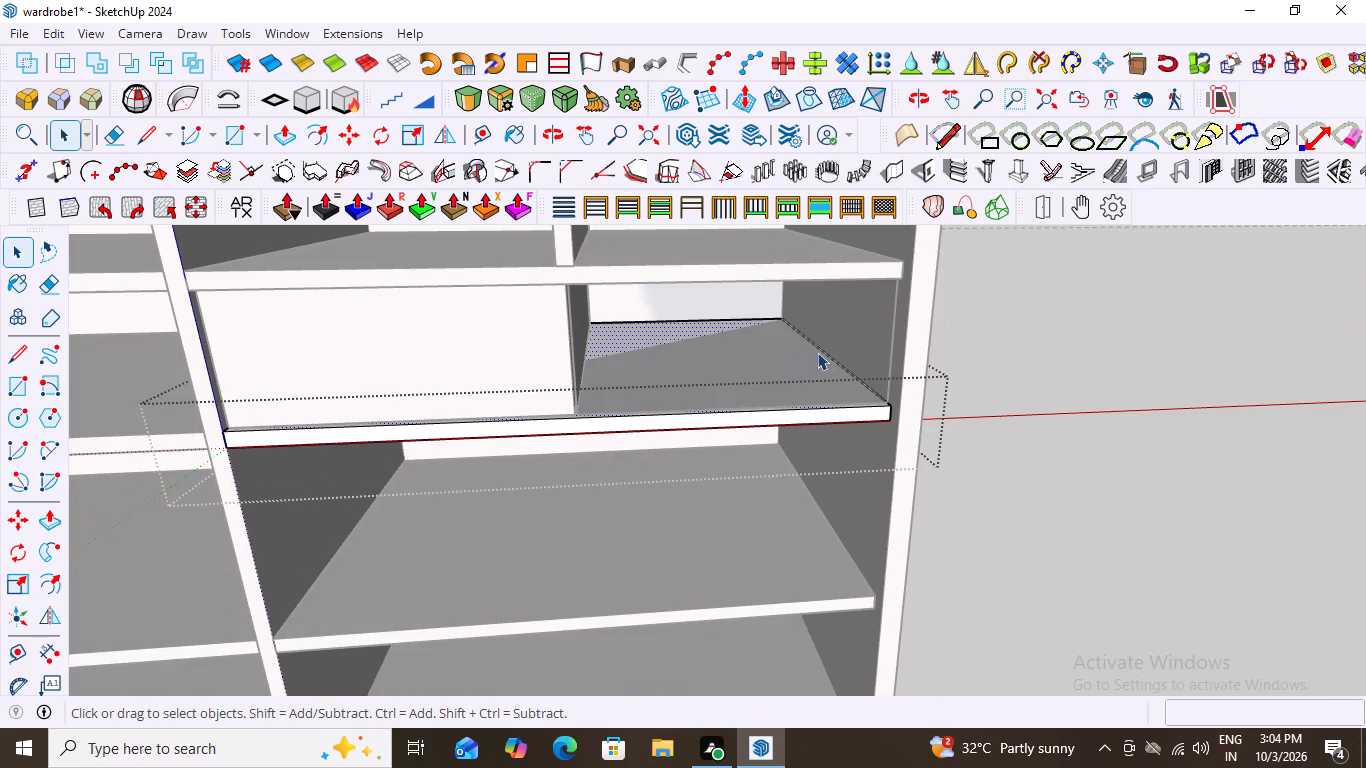
pyautogui.click(1045, 360)
pyautogui.scroll(4, 633, 292)
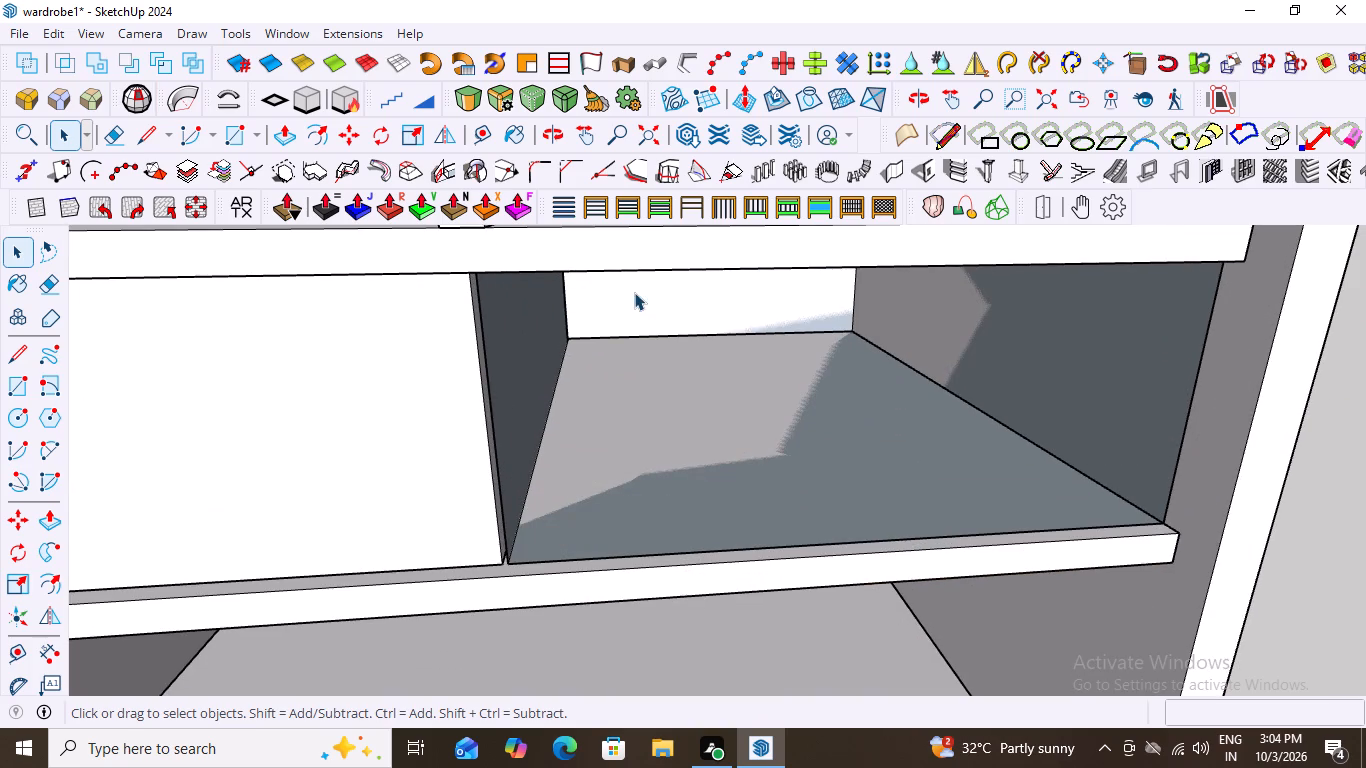
# Draw a vertical rectangle about 1' 8" by 8" across the right-hand drawer recess, from its lower corner beside the left drawer front to the opposite upper corner.
pyautogui.press('r')
pyautogui.scroll(-3, 561, 337)
pyautogui.middleClick(639, 469)
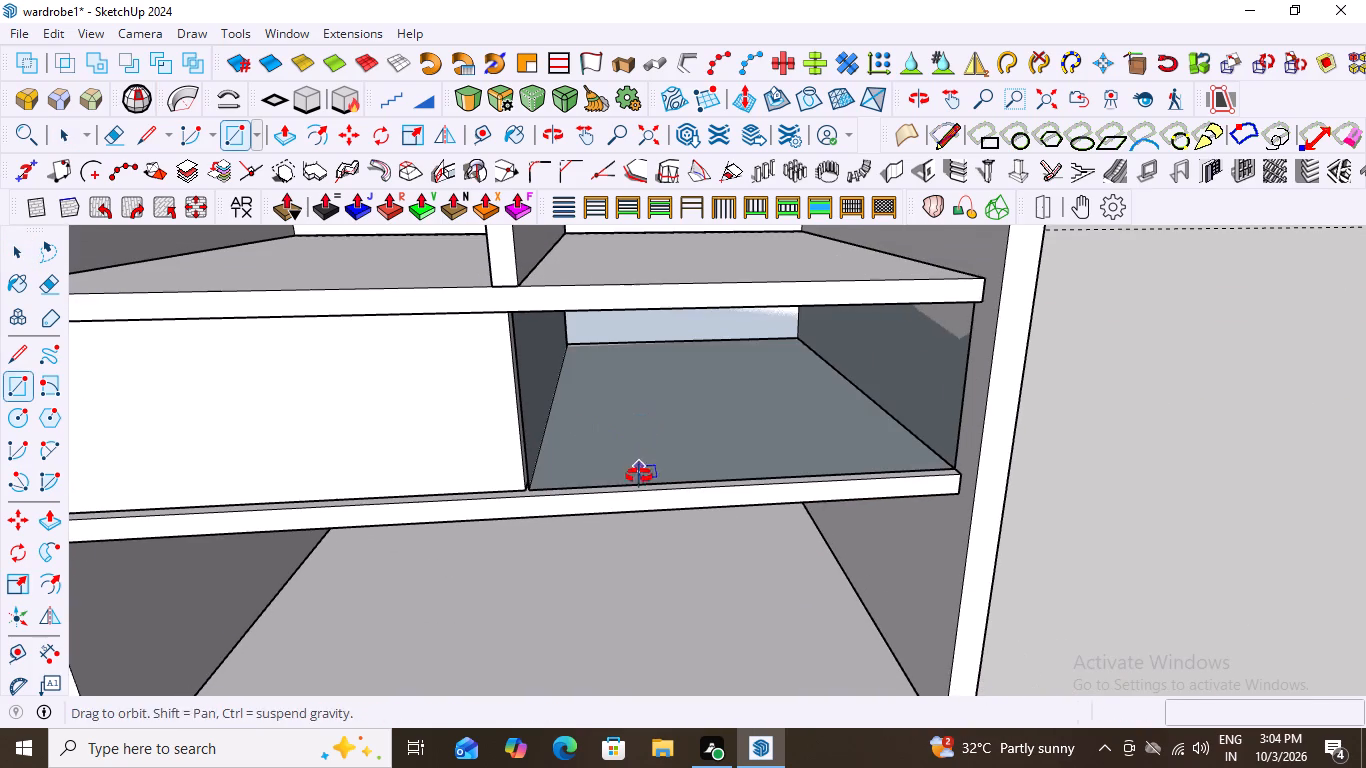
pyautogui.scroll(9, 552, 504)
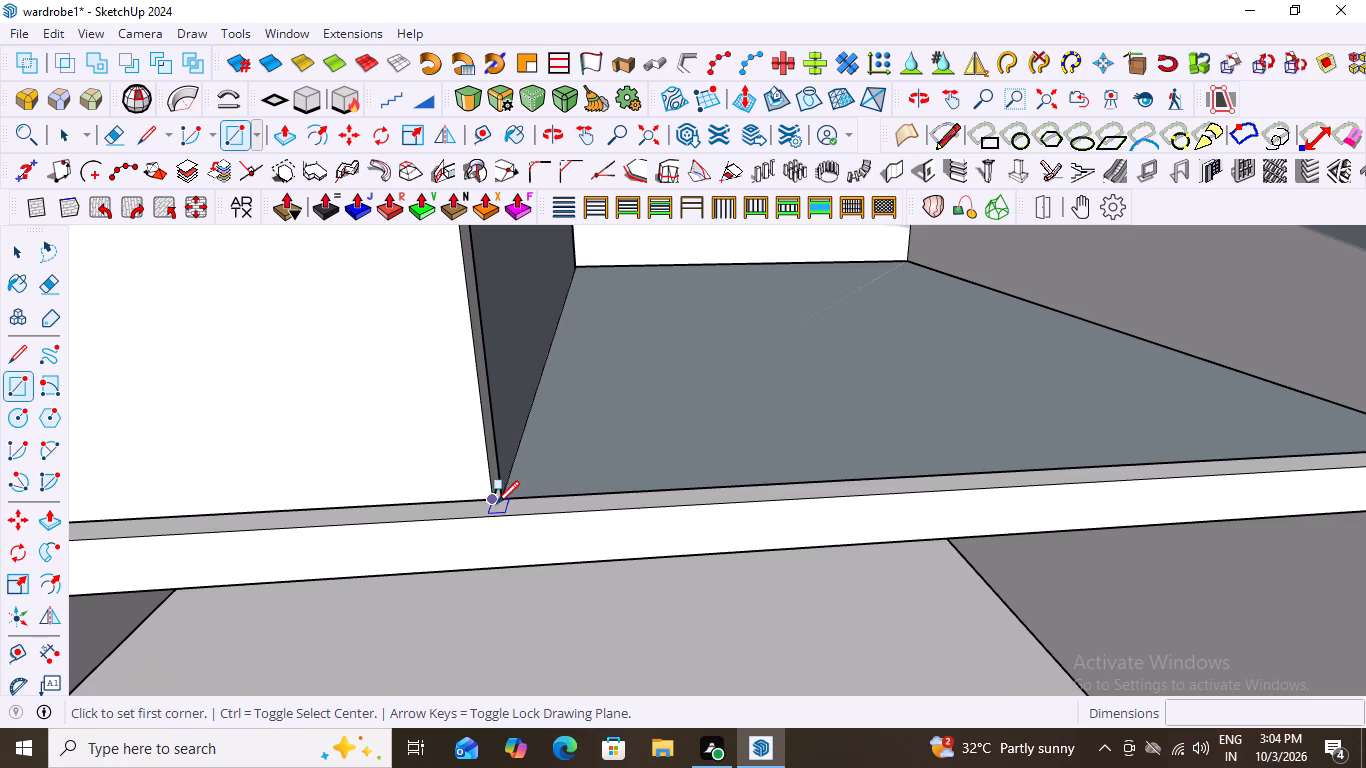
pyautogui.scroll(3, 499, 491)
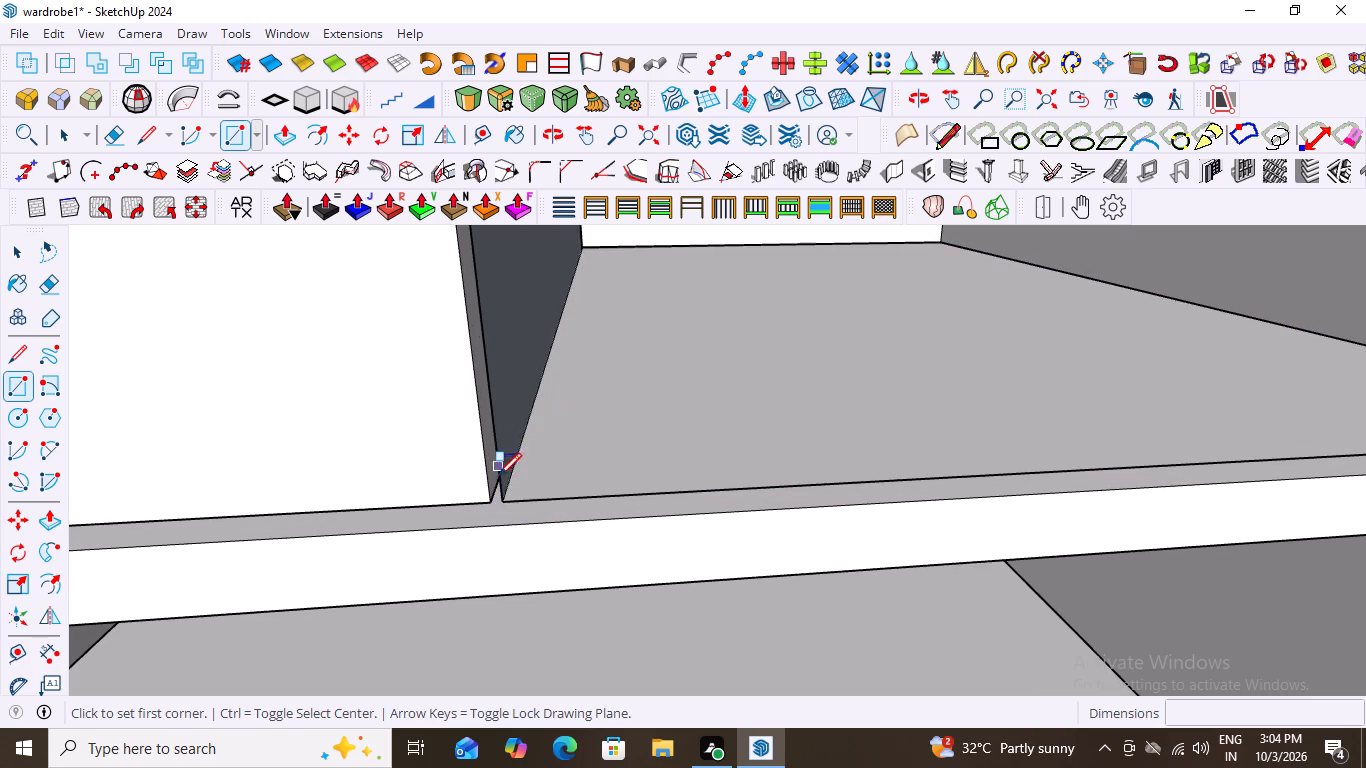
pyautogui.click(501, 503)
pyautogui.scroll(-7, 458, 468)
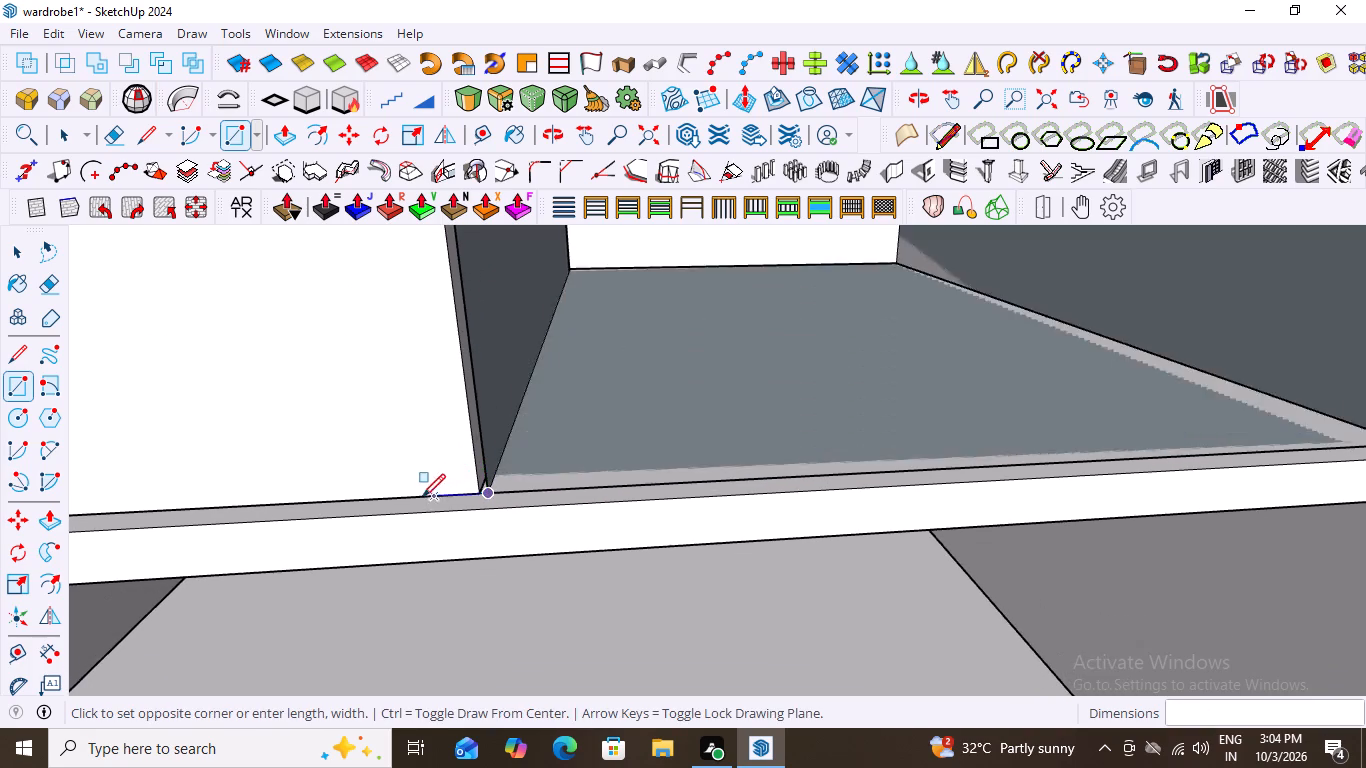
pyautogui.scroll(-9, 422, 497)
pyautogui.scroll(2, 812, 388)
pyautogui.moveTo(752, 398); pyautogui.dragTo(737, 304, button='middle')
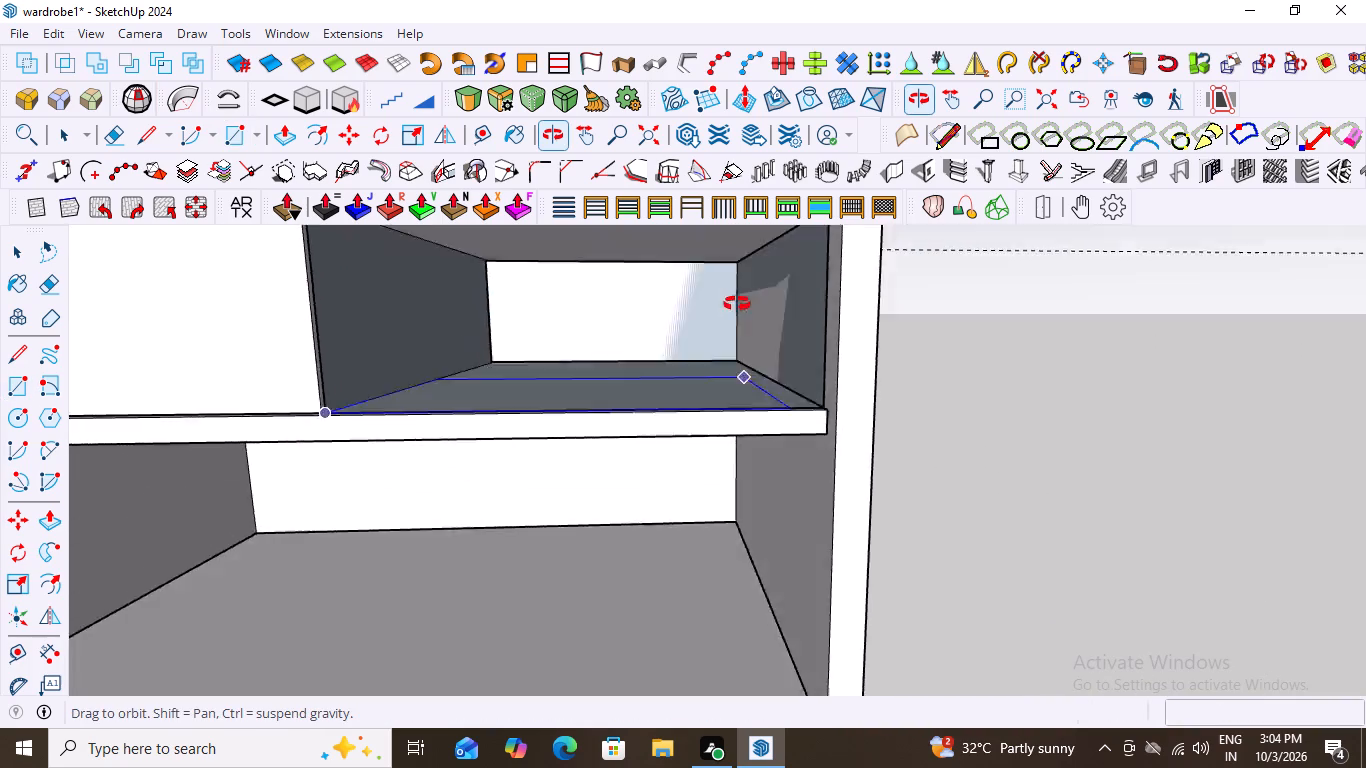
pyautogui.moveTo(737, 304); pyautogui.dragTo(737, 289, button='middle')
pyautogui.scroll(1, 737, 289)
pyautogui.press('Down')
pyautogui.press('Left')
pyautogui.scroll(-10, 733, 357)
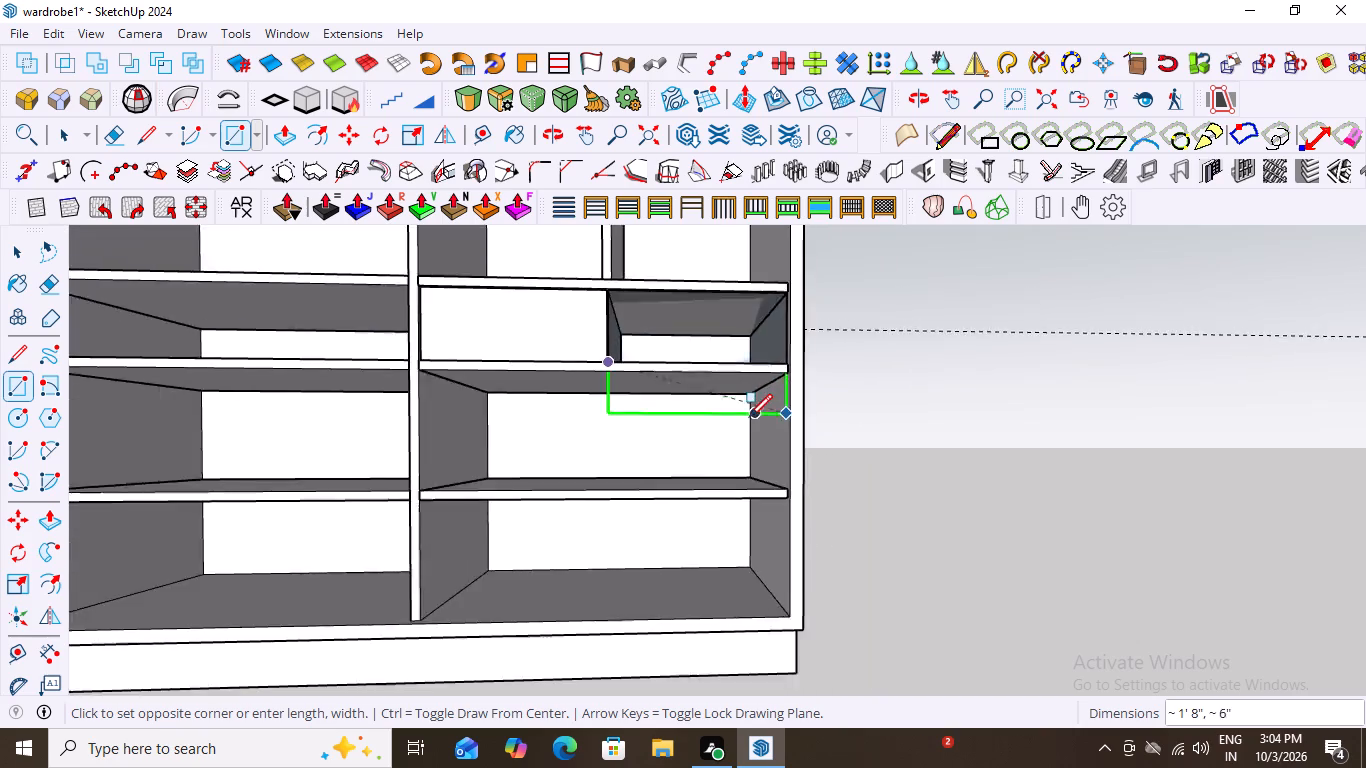
pyautogui.scroll(-4, 749, 417)
pyautogui.scroll(18, 789, 313)
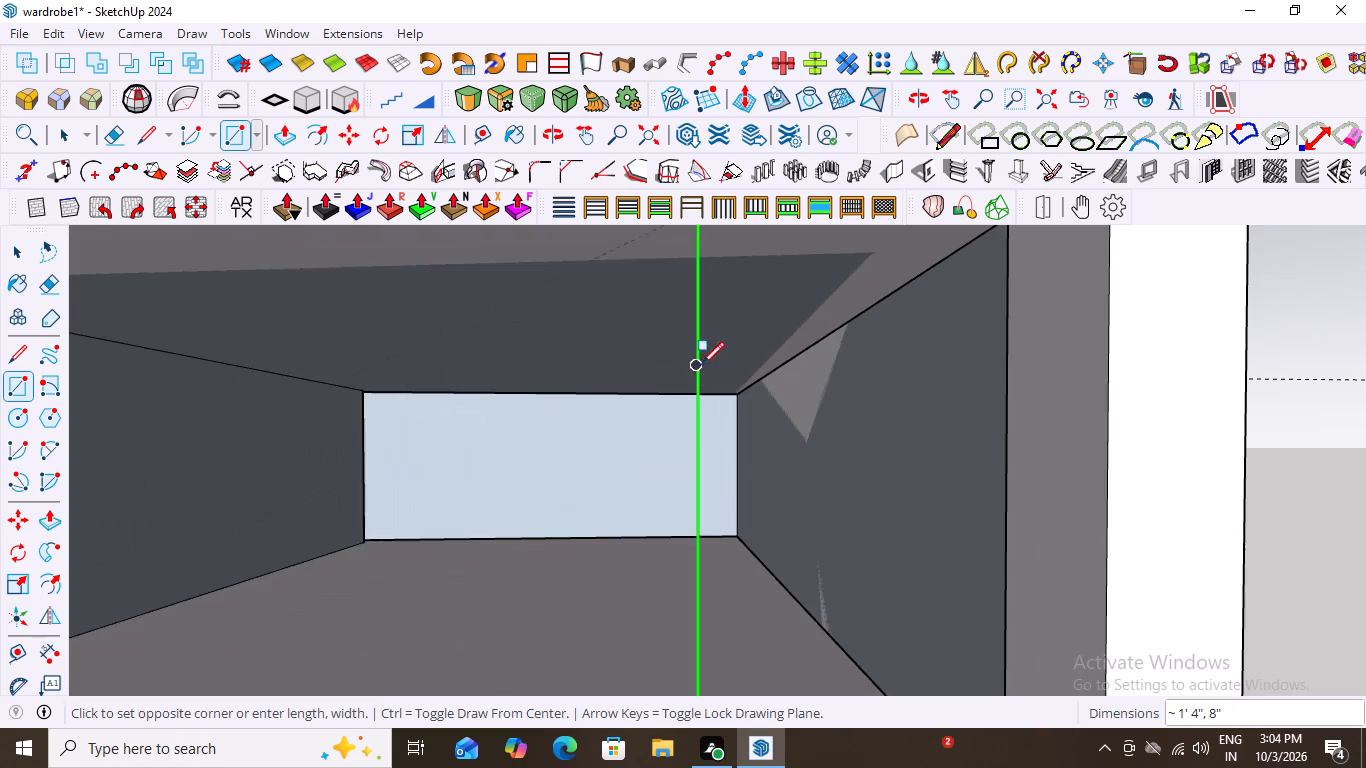
pyautogui.scroll(-7, 731, 368)
pyautogui.scroll(6, 802, 340)
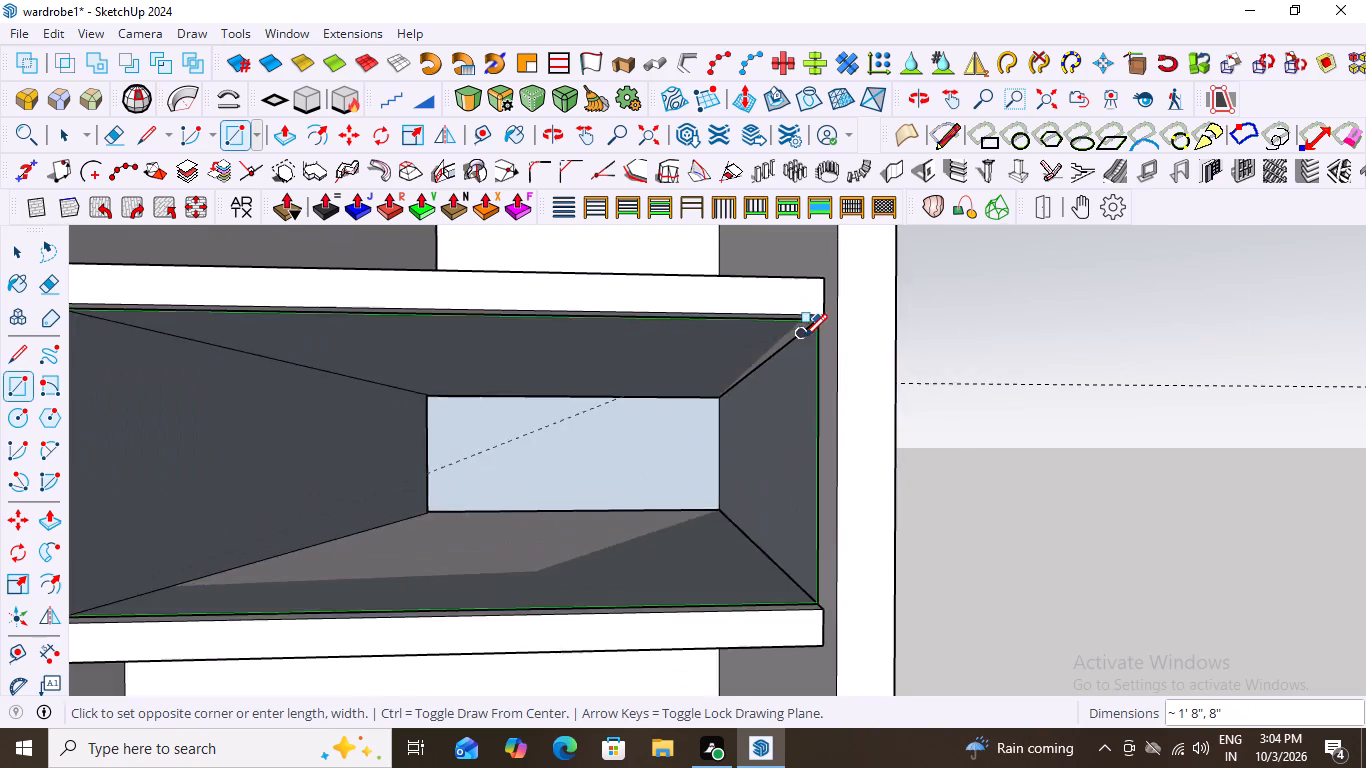
pyautogui.scroll(3, 804, 337)
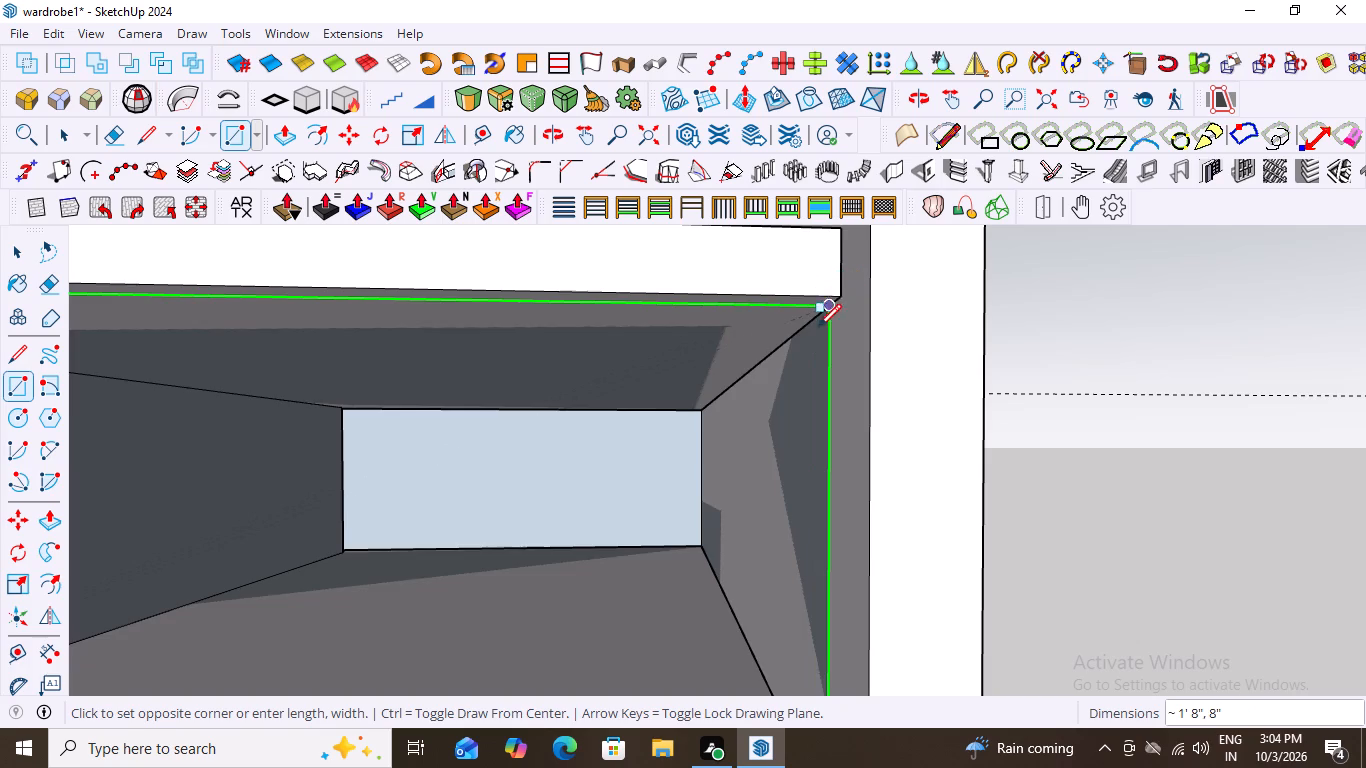
pyautogui.scroll(-8, 821, 328)
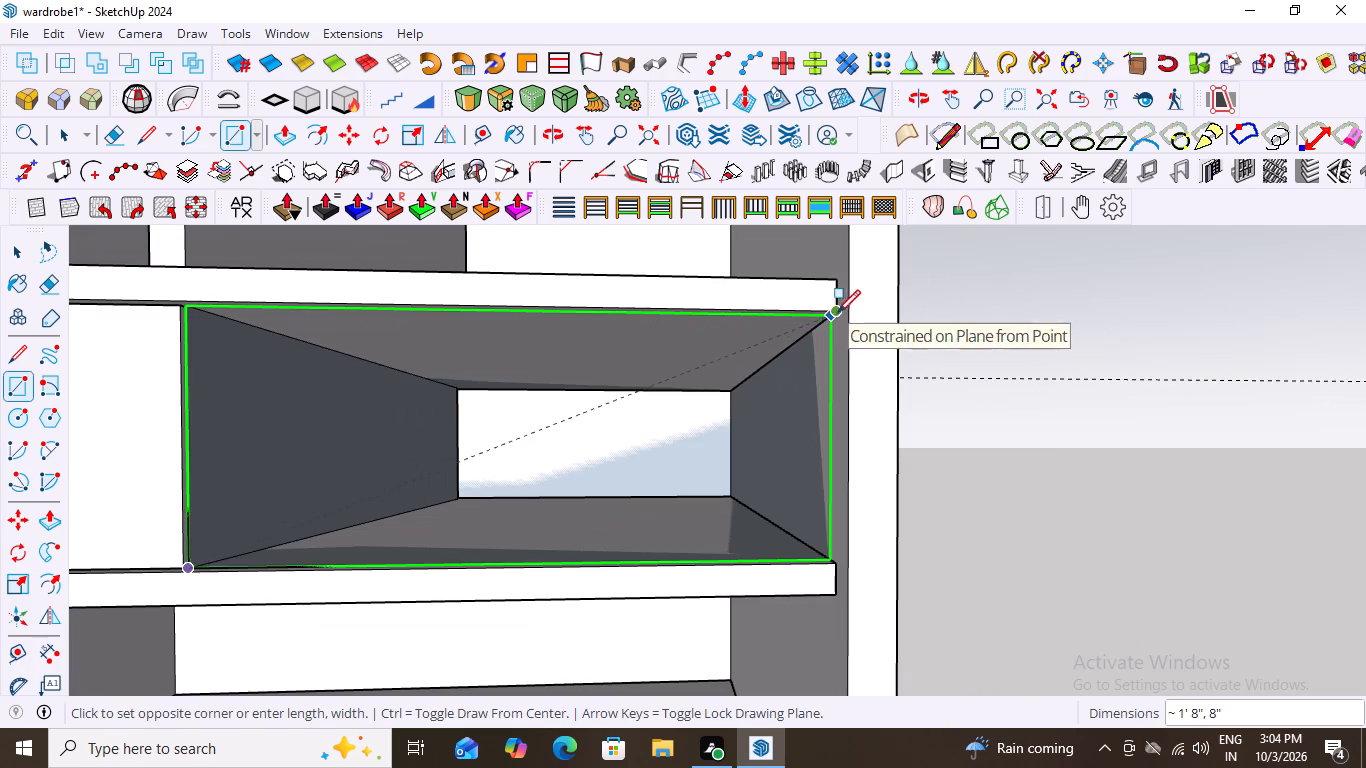
pyautogui.scroll(13, 816, 315)
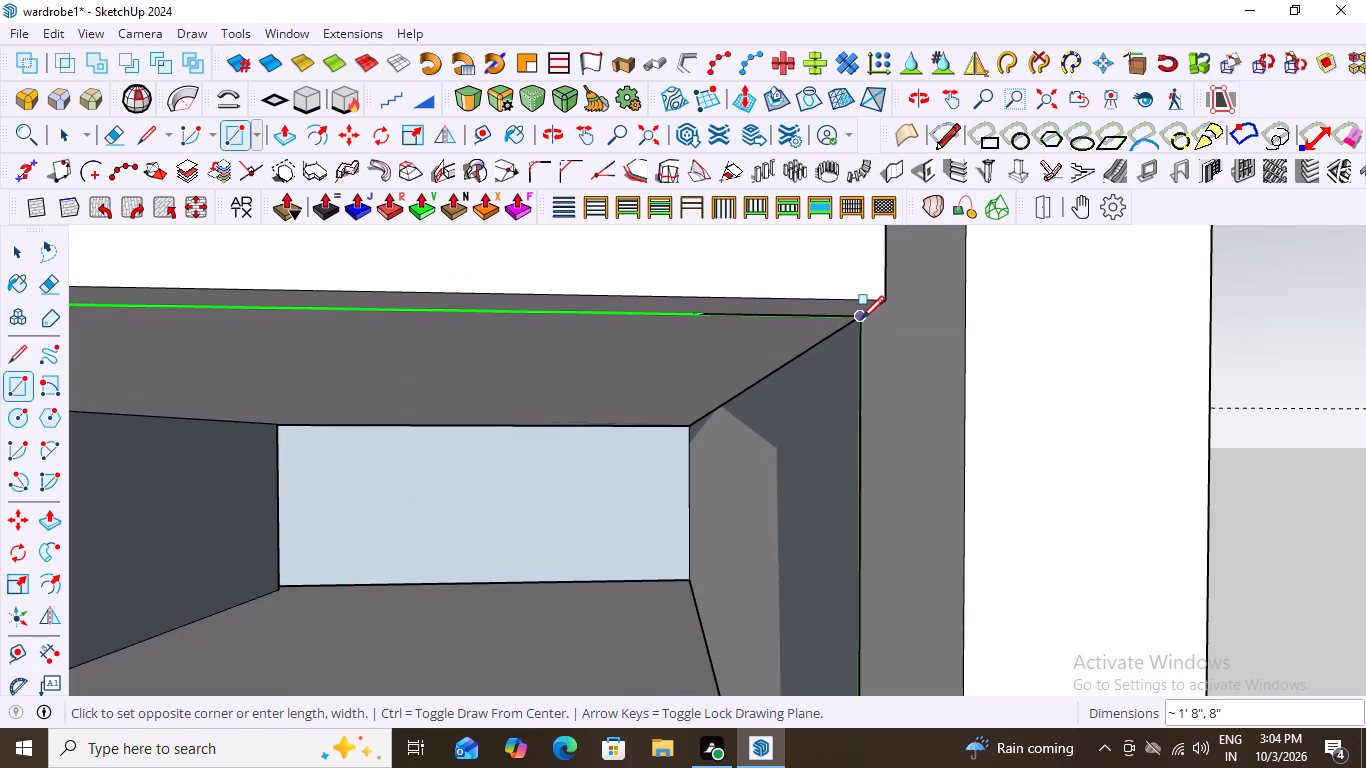
pyautogui.click(859, 317)
pyautogui.scroll(-2, 783, 316)
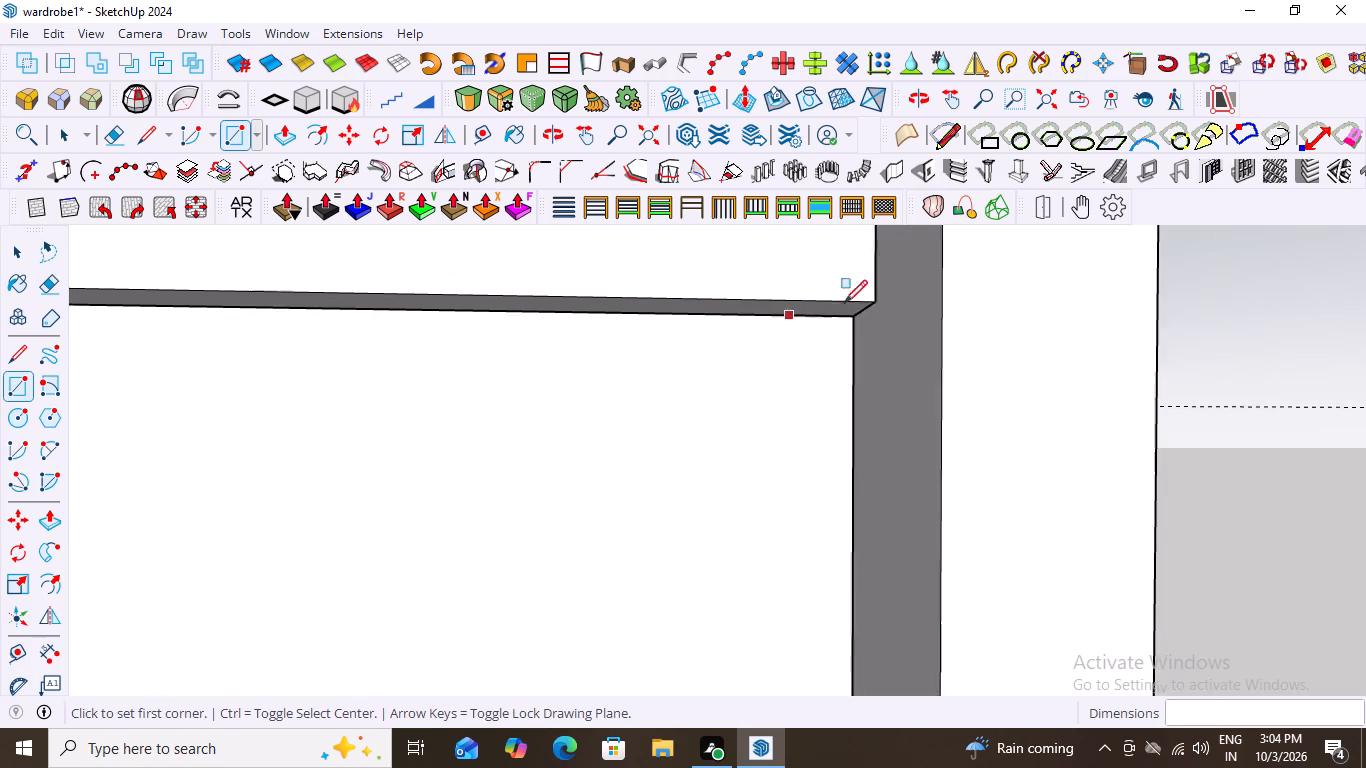
pyautogui.scroll(-20, 844, 303)
pyautogui.scroll(-7, 844, 303)
pyautogui.press('space')
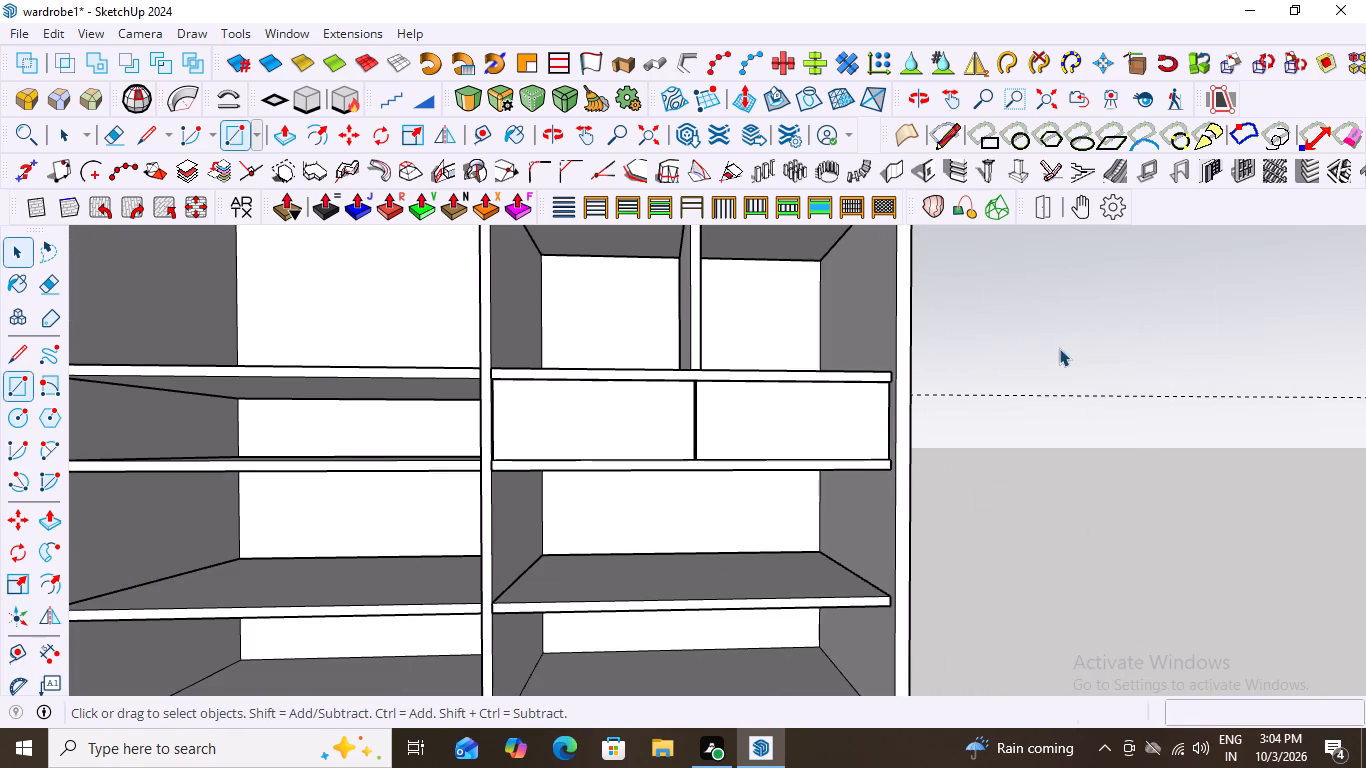
pyautogui.click(1058, 339)
pyautogui.scroll(4, 752, 459)
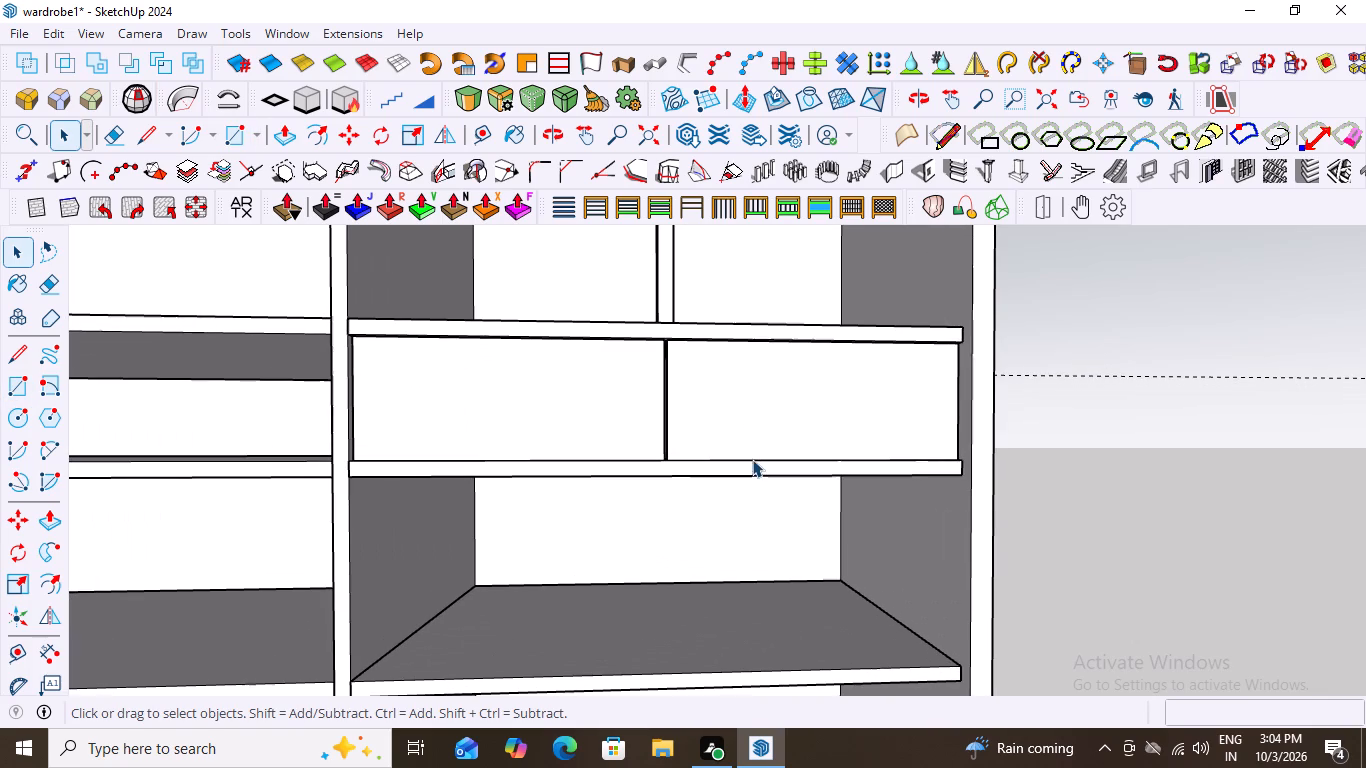
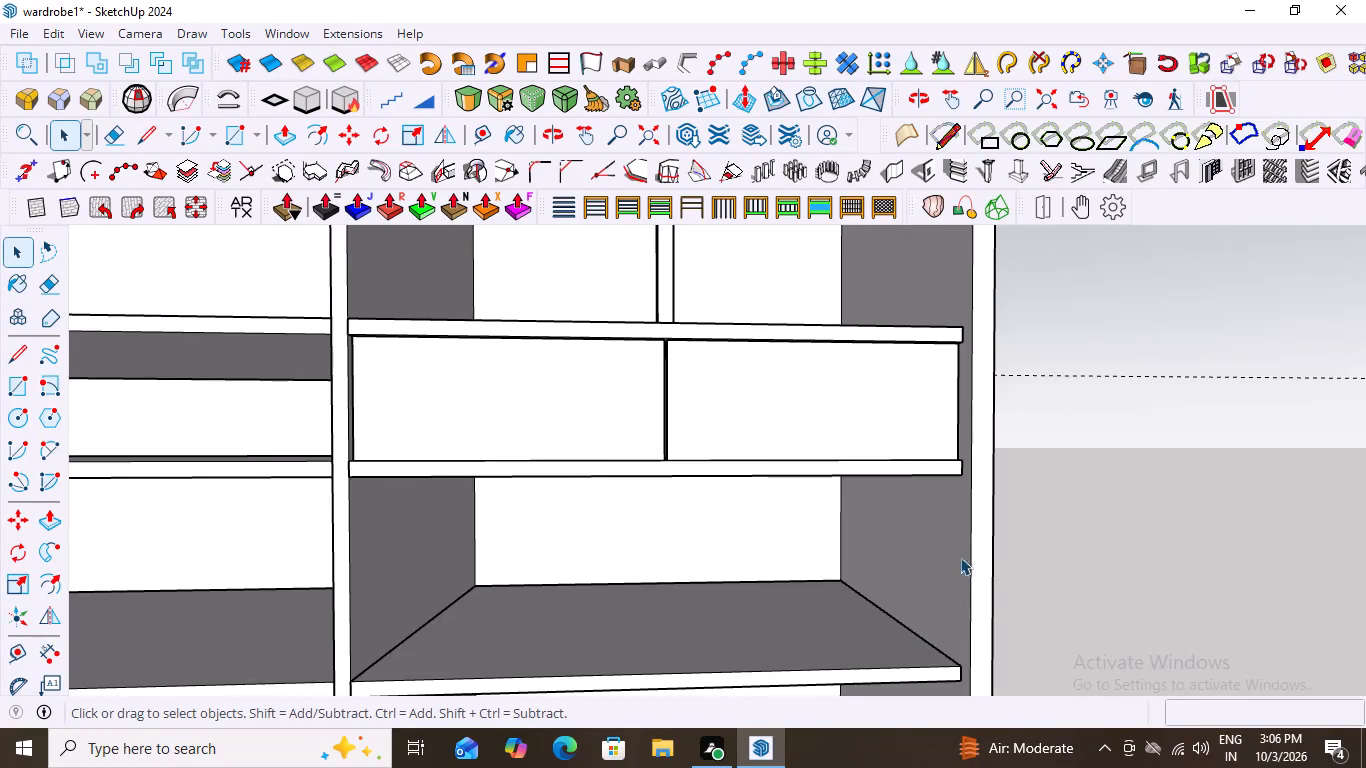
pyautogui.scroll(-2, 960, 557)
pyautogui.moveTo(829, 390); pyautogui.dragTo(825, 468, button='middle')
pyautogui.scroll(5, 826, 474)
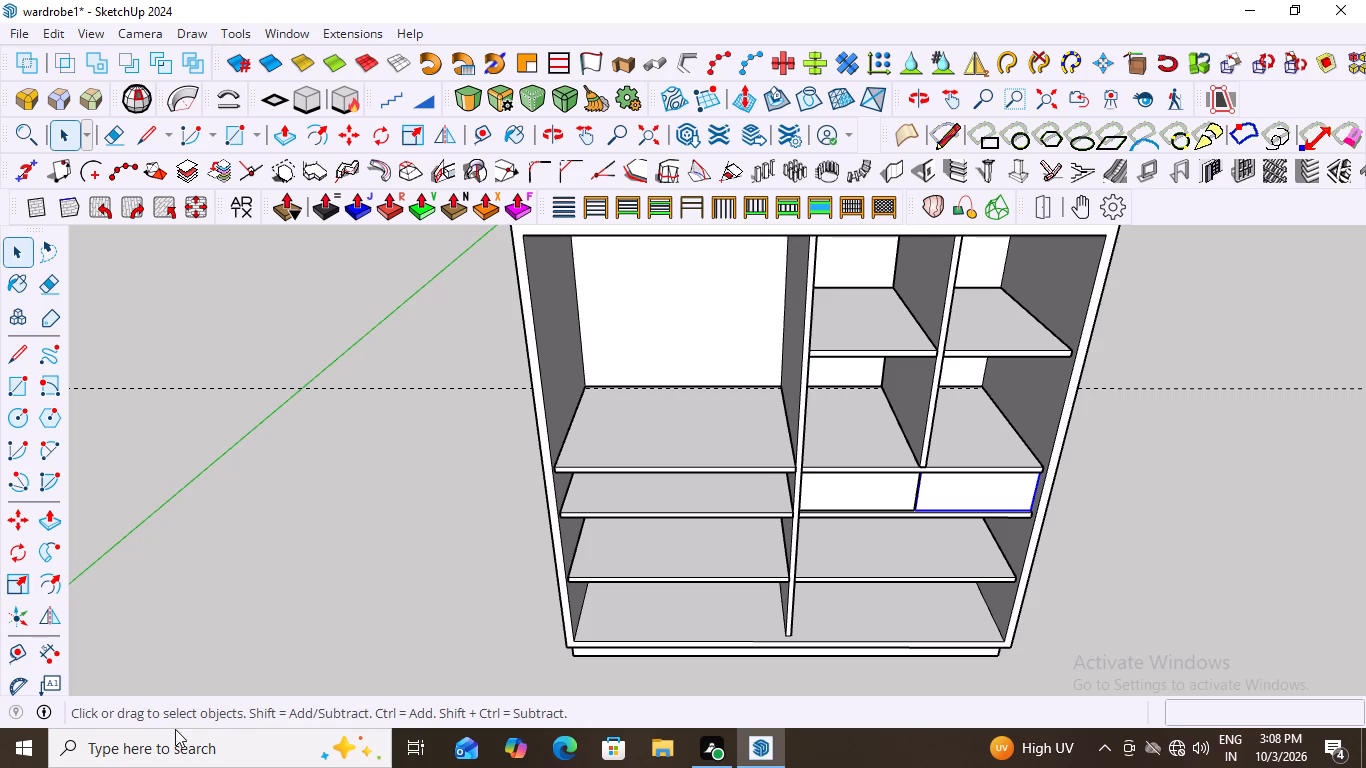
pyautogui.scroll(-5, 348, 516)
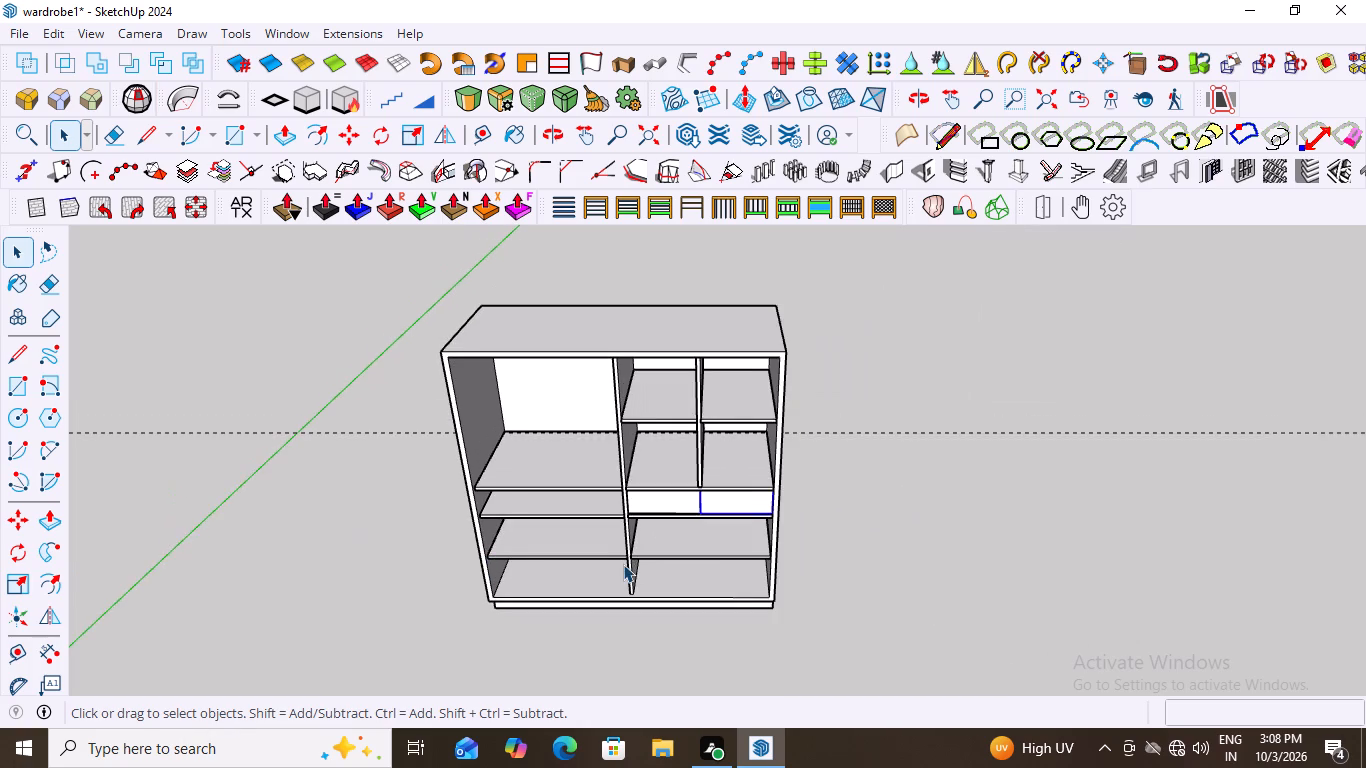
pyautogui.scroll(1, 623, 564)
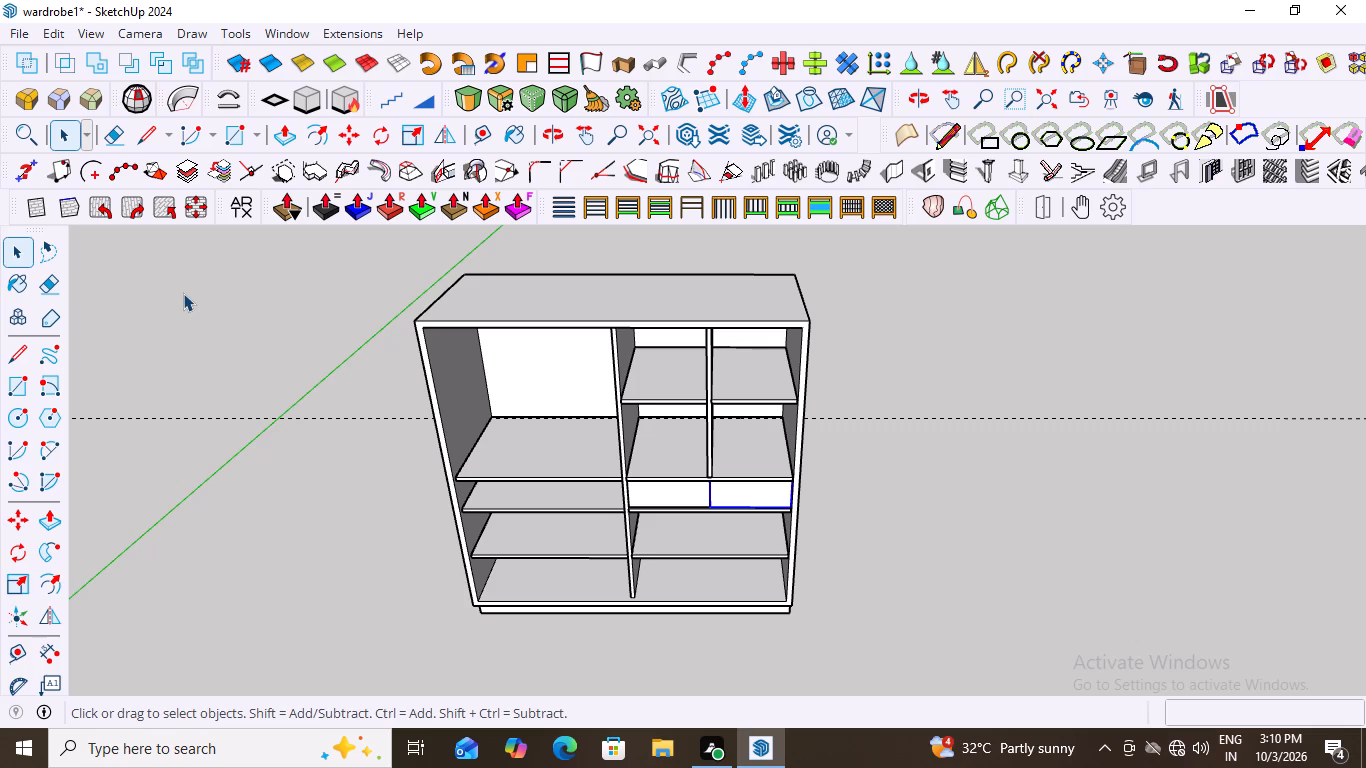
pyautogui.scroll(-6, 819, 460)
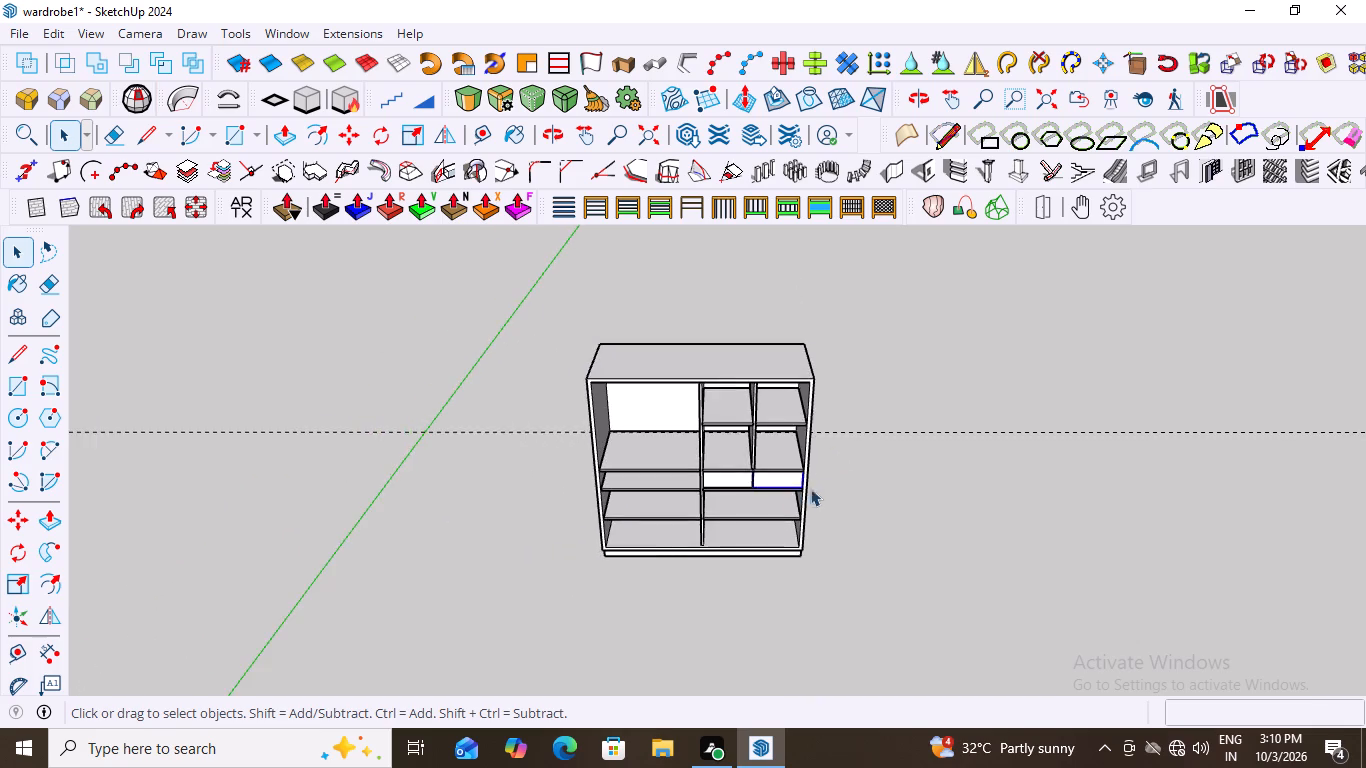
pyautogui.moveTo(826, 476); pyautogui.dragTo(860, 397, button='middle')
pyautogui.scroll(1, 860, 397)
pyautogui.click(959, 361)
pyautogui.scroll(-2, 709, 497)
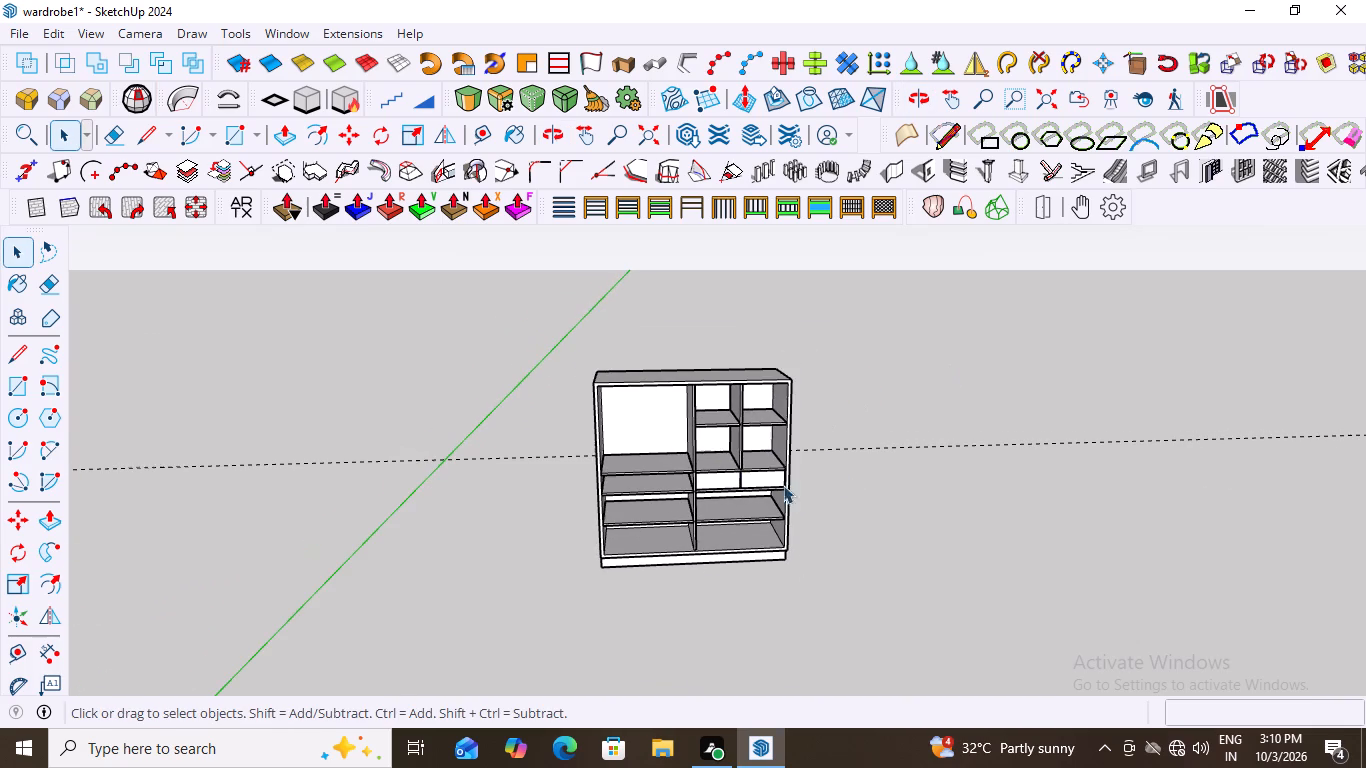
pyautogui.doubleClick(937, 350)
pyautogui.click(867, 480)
# Draw a rectangle about 3' 4" by 8" on the back of the shallow left-hand opening beside the drawers, between its opposite corners.
pyautogui.scroll(3, 611, 494)
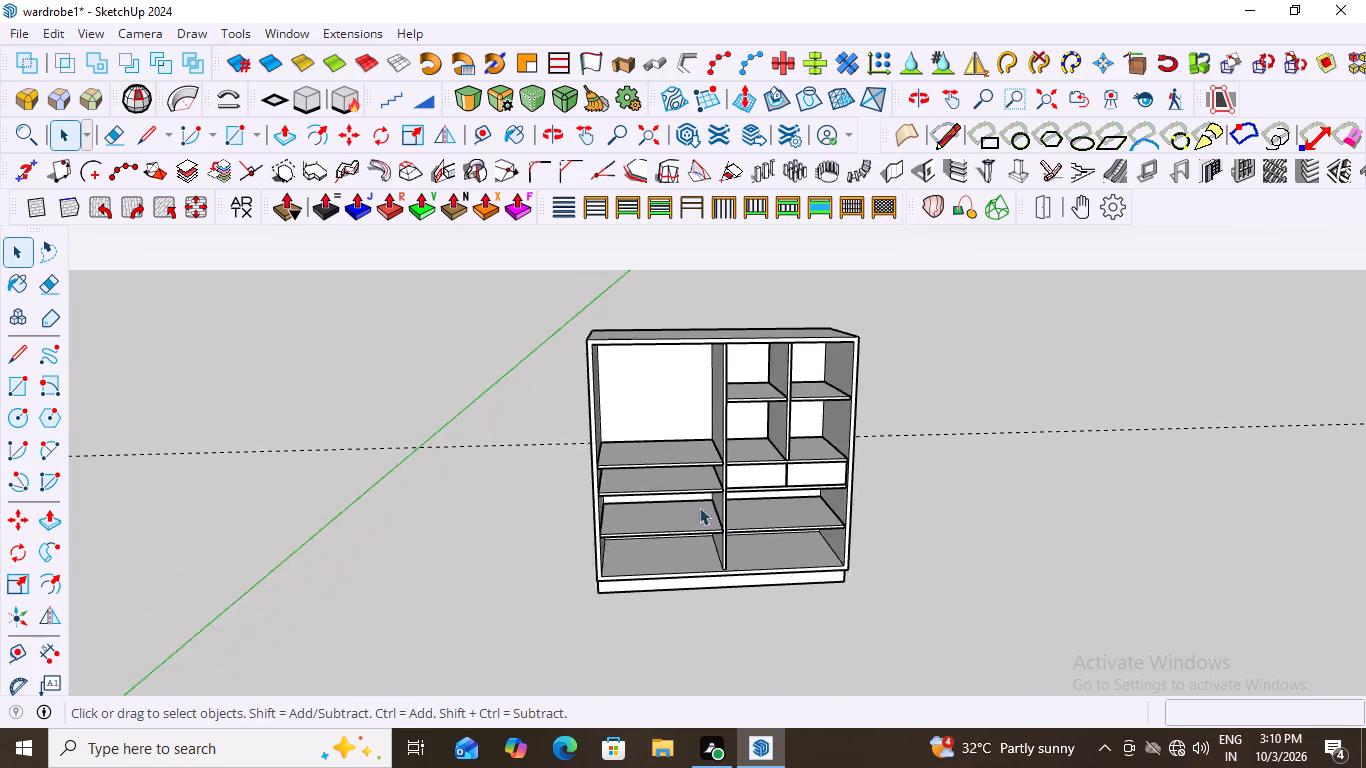
pyautogui.scroll(9, 699, 507)
pyautogui.scroll(2, 462, 450)
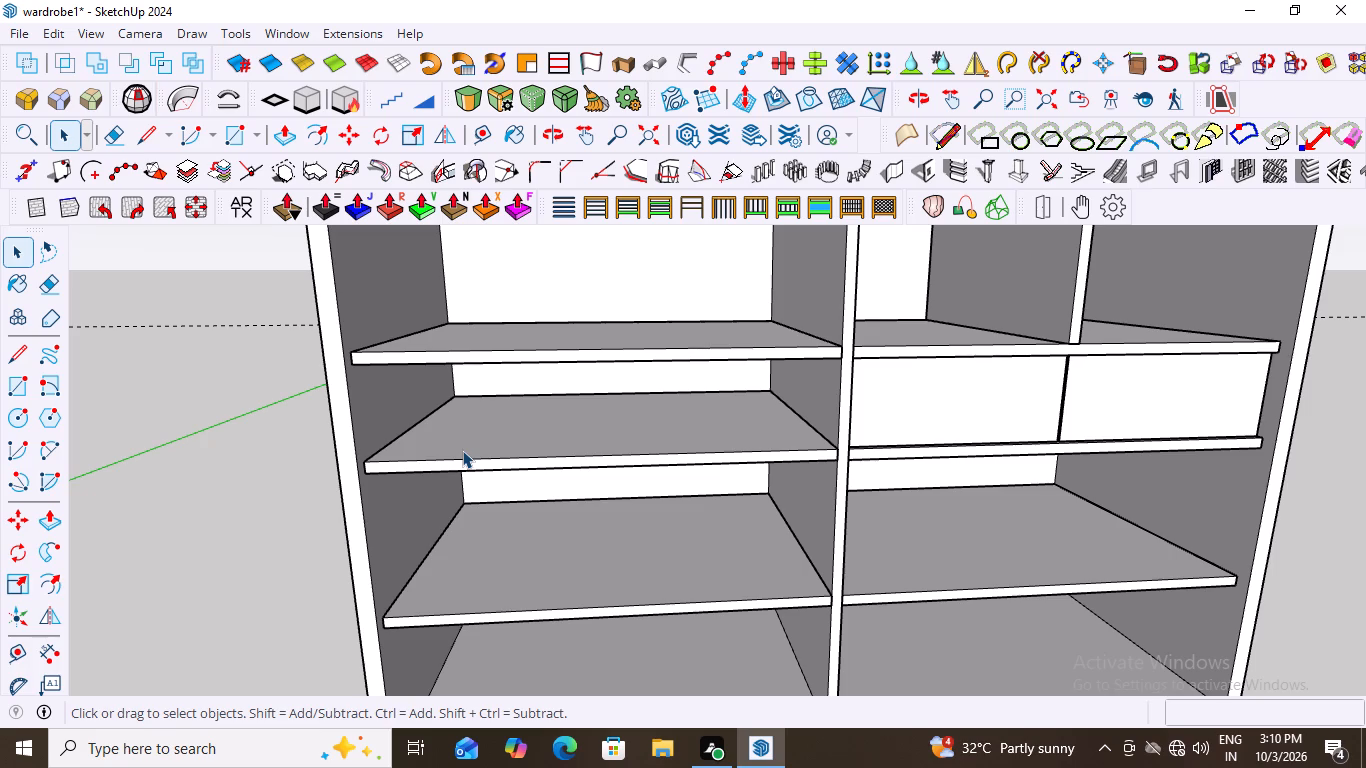
pyautogui.moveTo(496, 390); pyautogui.dragTo(466, 540, button='middle')
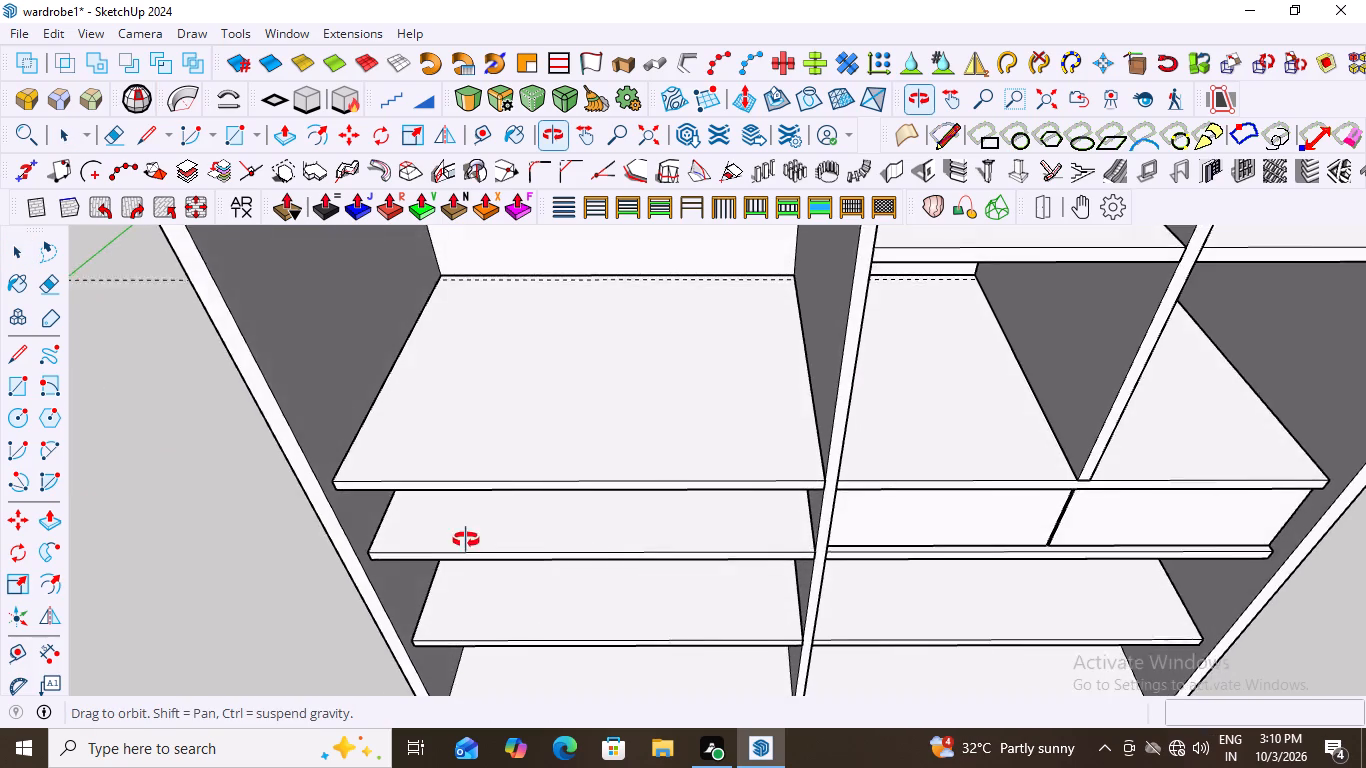
pyautogui.moveTo(466, 540); pyautogui.dragTo(529, 329, button='middle')
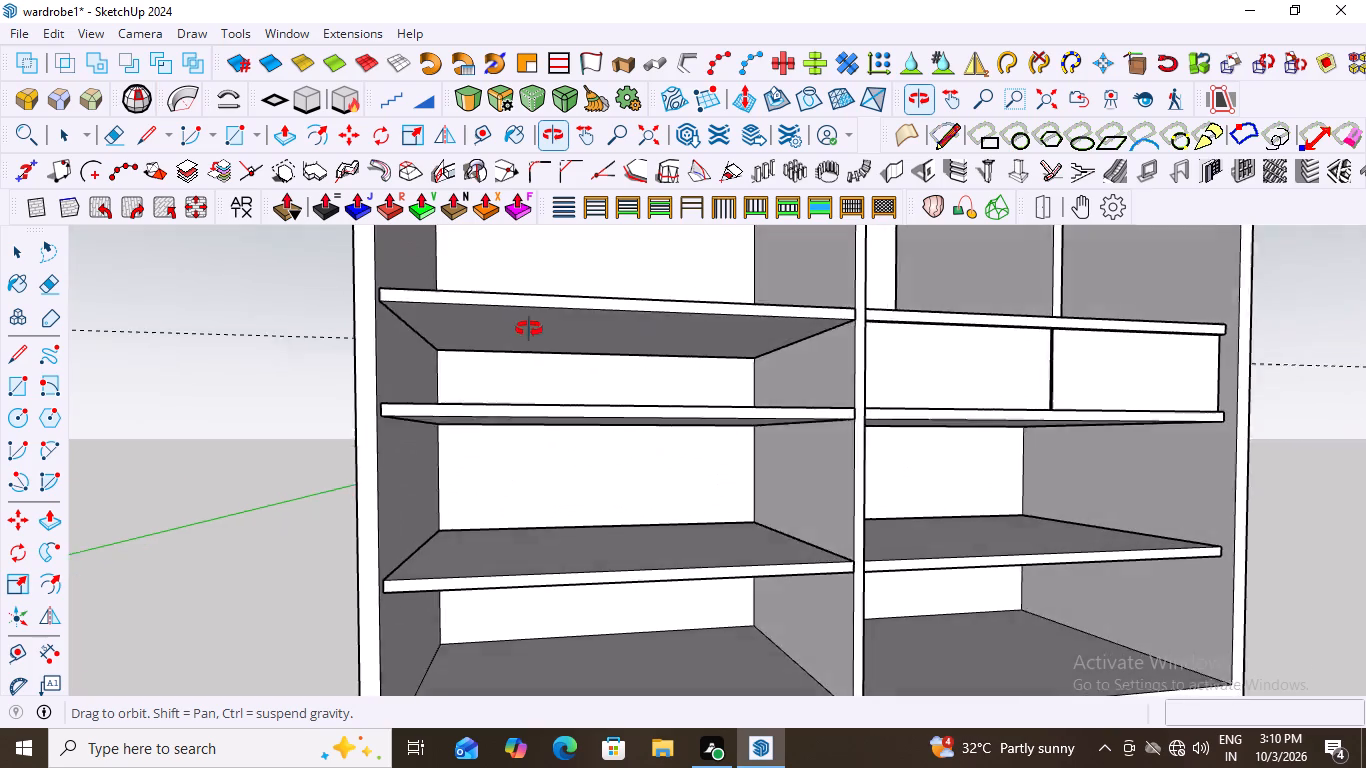
pyautogui.moveTo(529, 329); pyautogui.dragTo(516, 350, button='middle')
pyautogui.scroll(4, 488, 365)
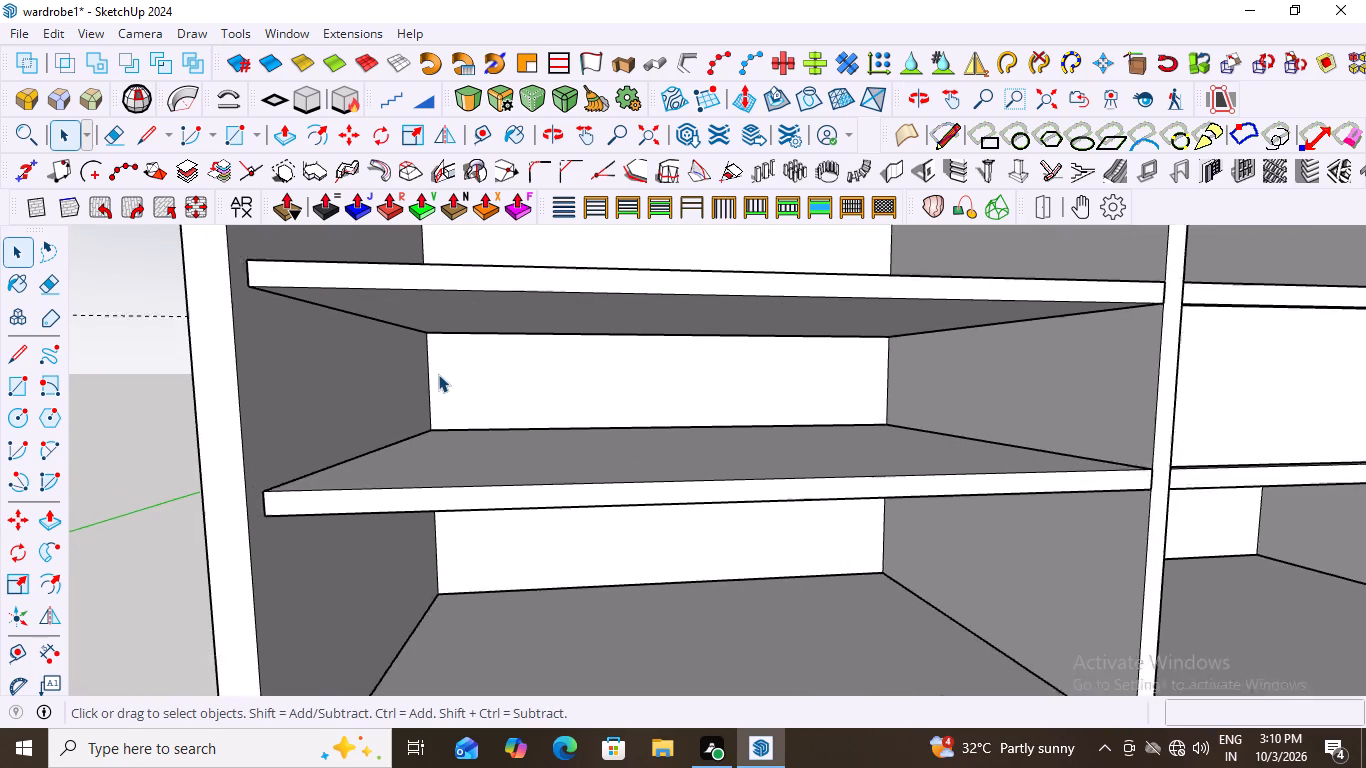
pyautogui.scroll(2, 438, 374)
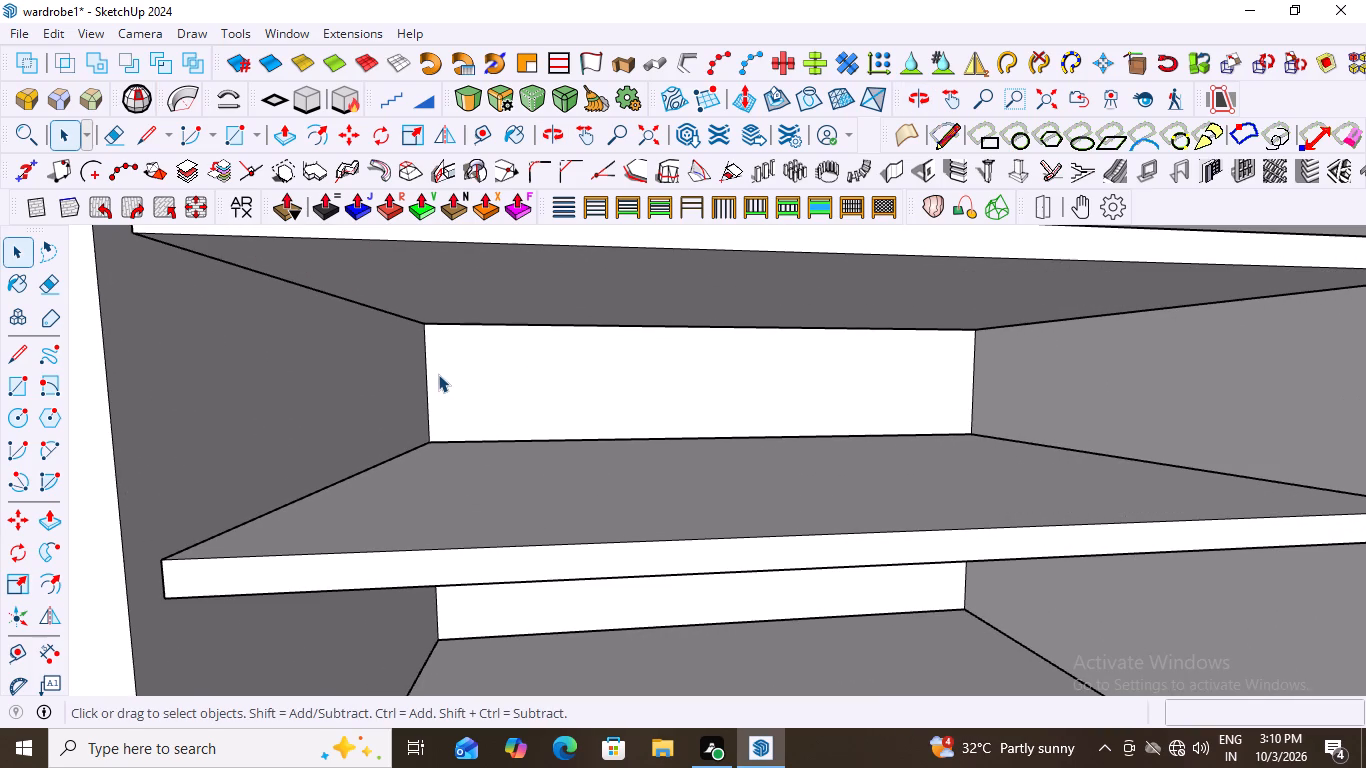
pyautogui.scroll(3, 410, 322)
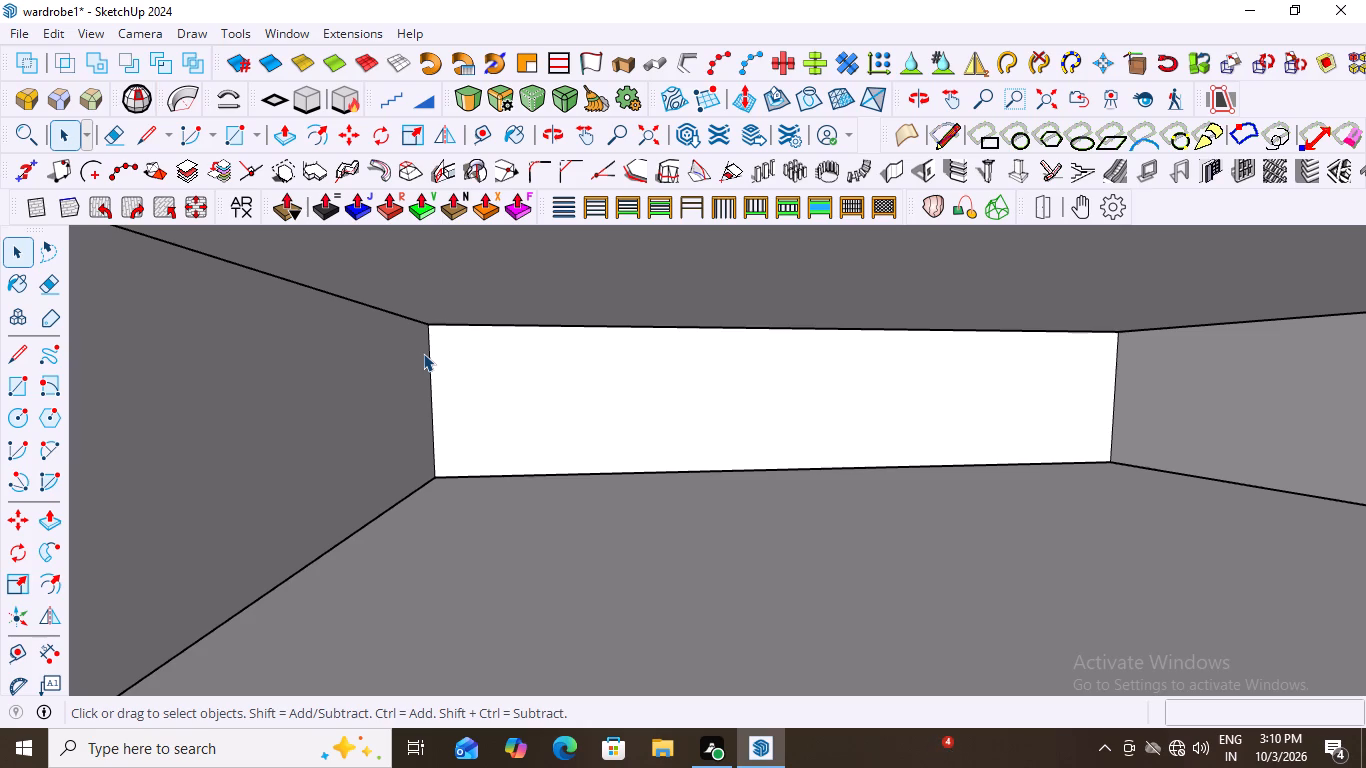
pyautogui.press('r')
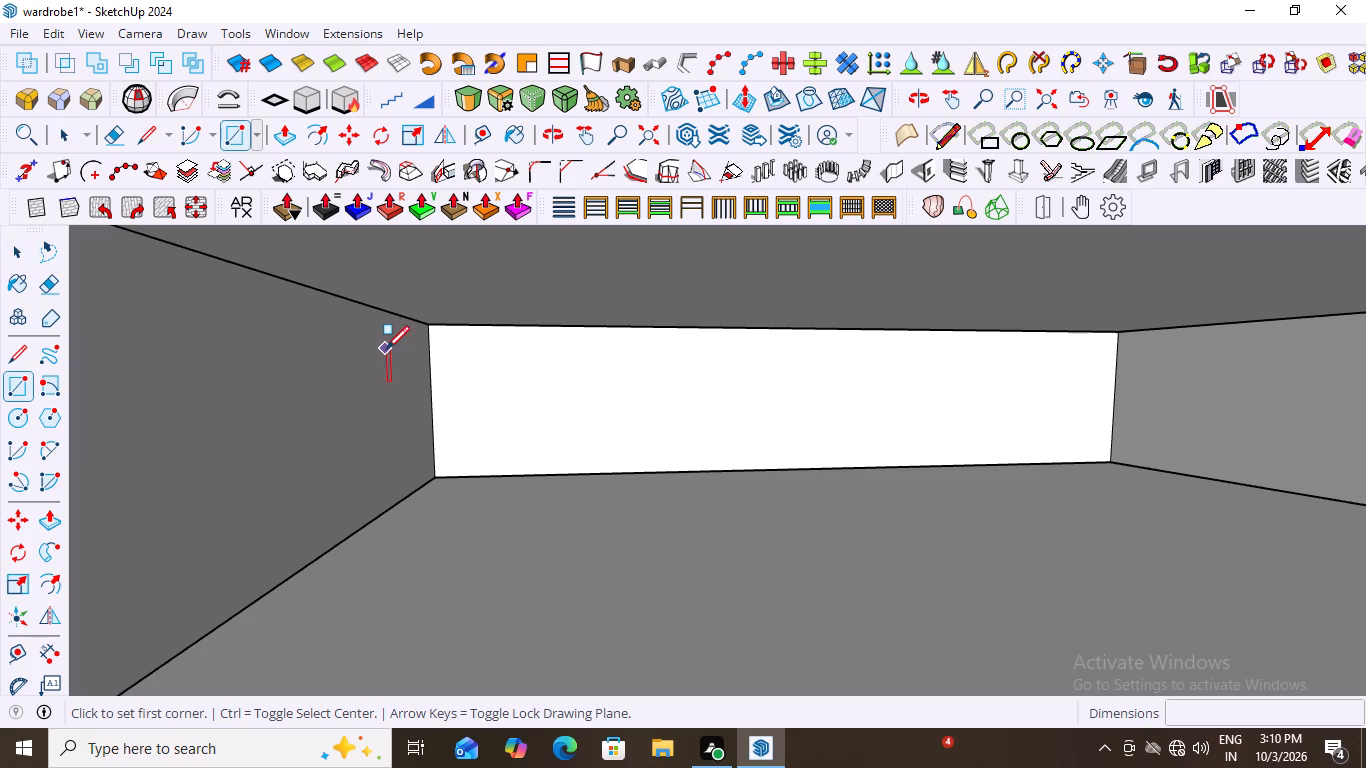
pyautogui.scroll(8, 426, 322)
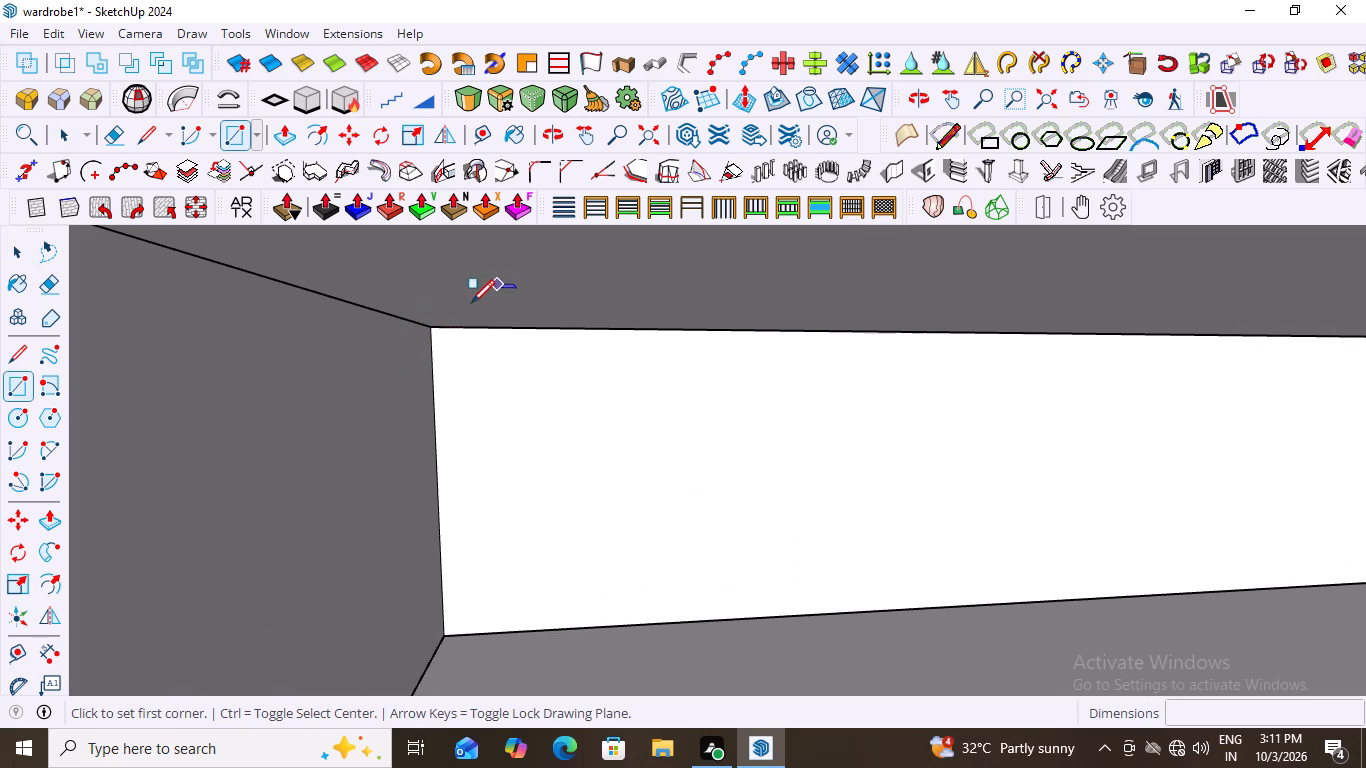
pyautogui.click(428, 327)
pyautogui.scroll(-8, 581, 525)
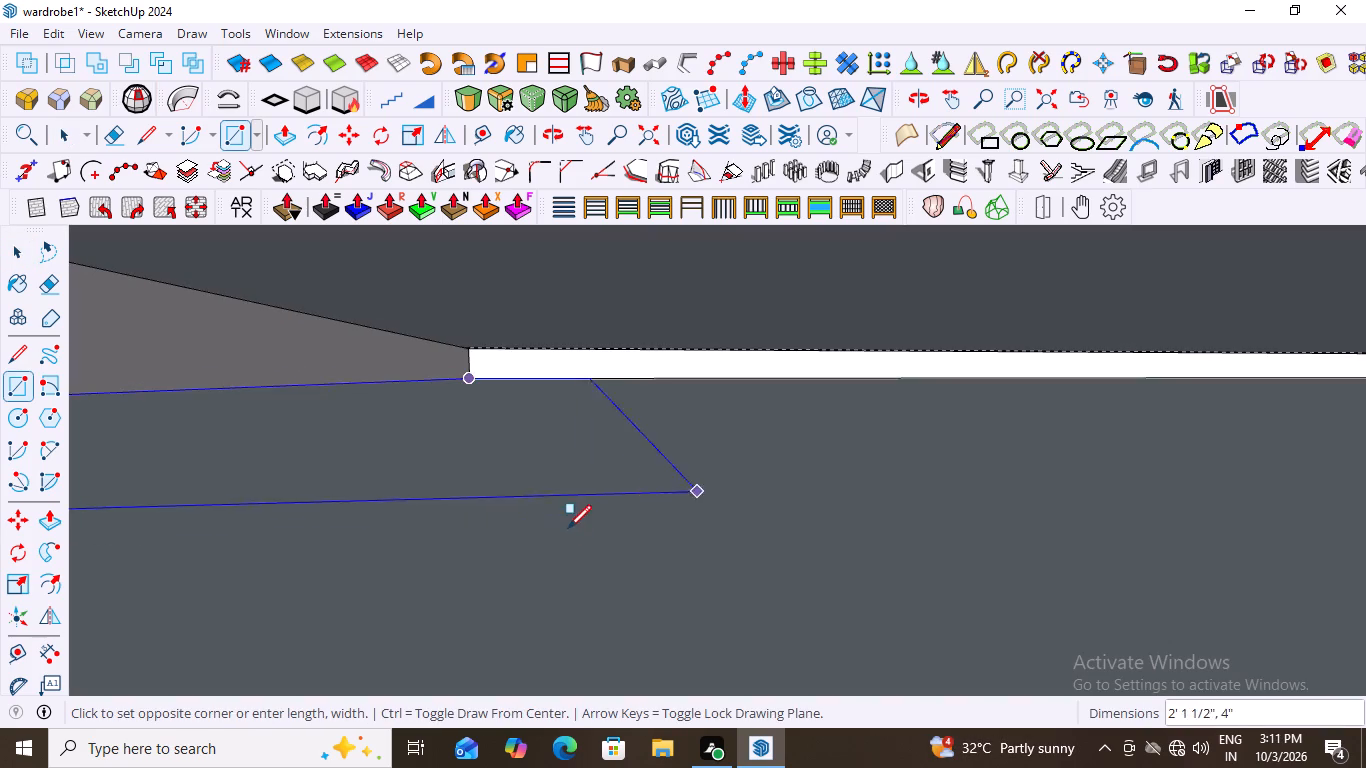
pyautogui.scroll(-2, 568, 528)
pyautogui.scroll(11, 546, 434)
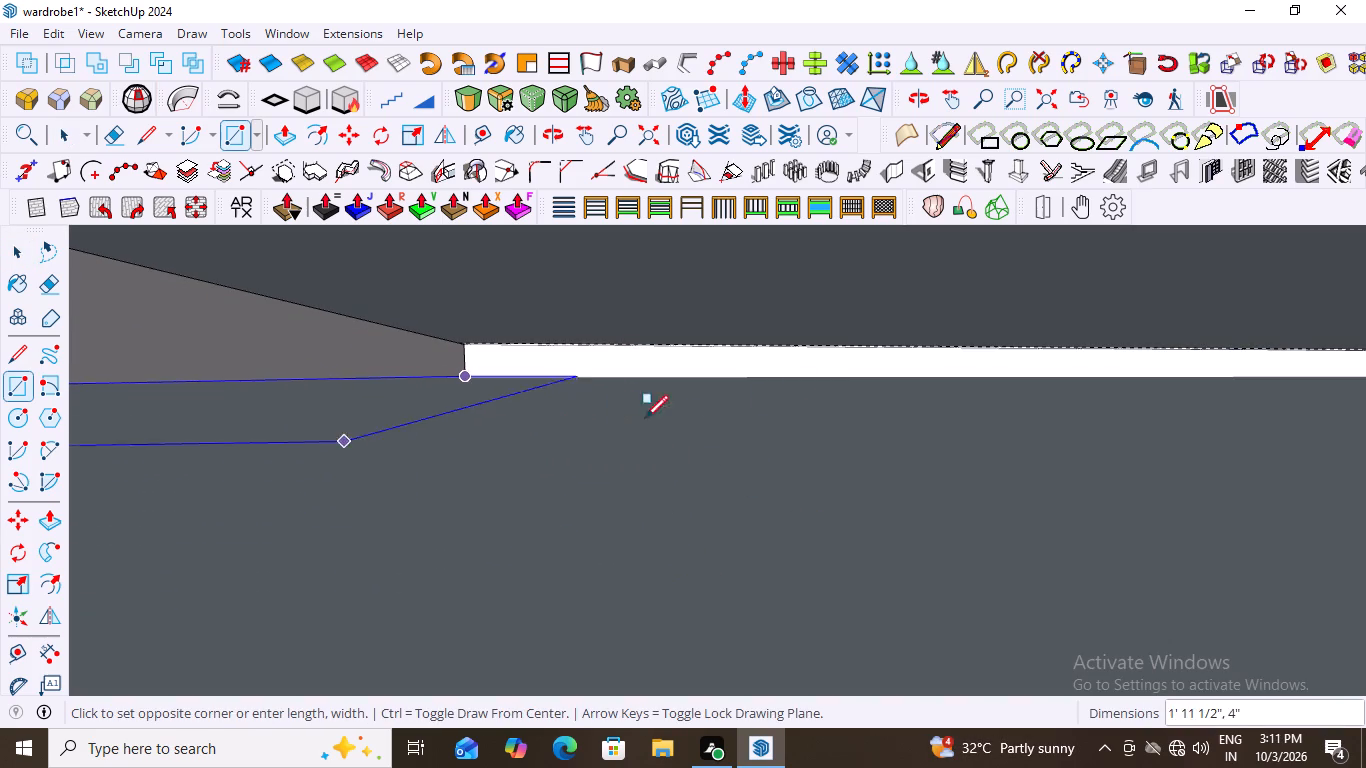
pyautogui.scroll(3, 1110, 366)
pyautogui.scroll(-15, 872, 421)
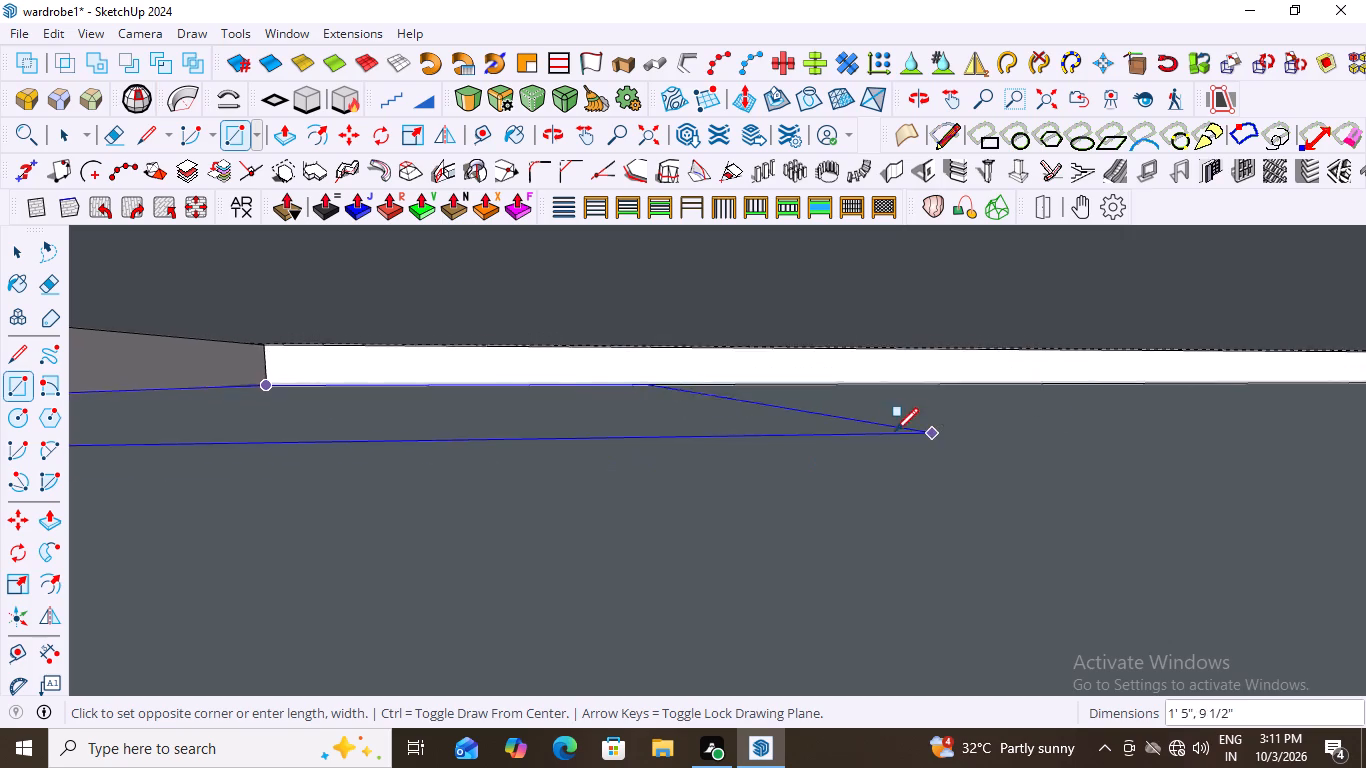
pyautogui.scroll(-16, 895, 431)
pyautogui.scroll(-14, 849, 446)
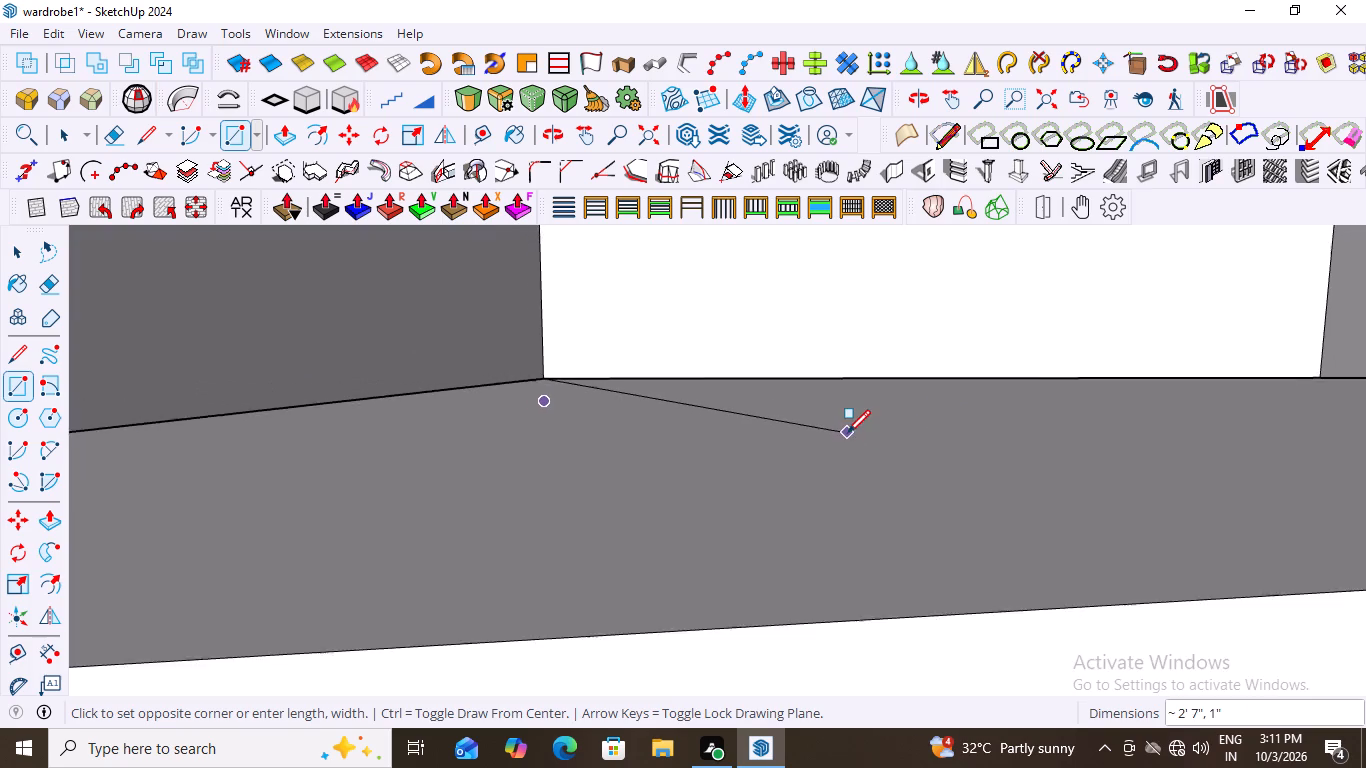
pyautogui.scroll(-9, 847, 433)
pyautogui.scroll(-17, 814, 432)
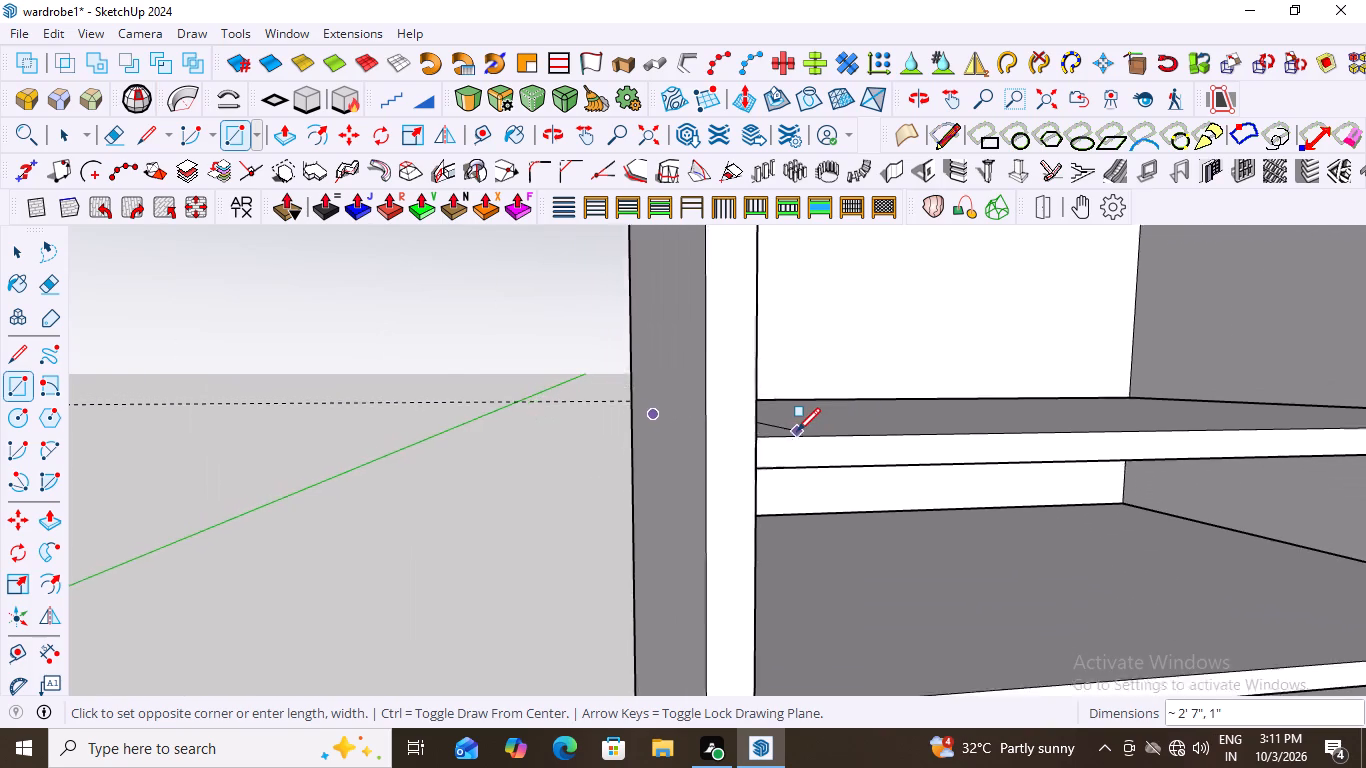
pyautogui.scroll(-10, 797, 431)
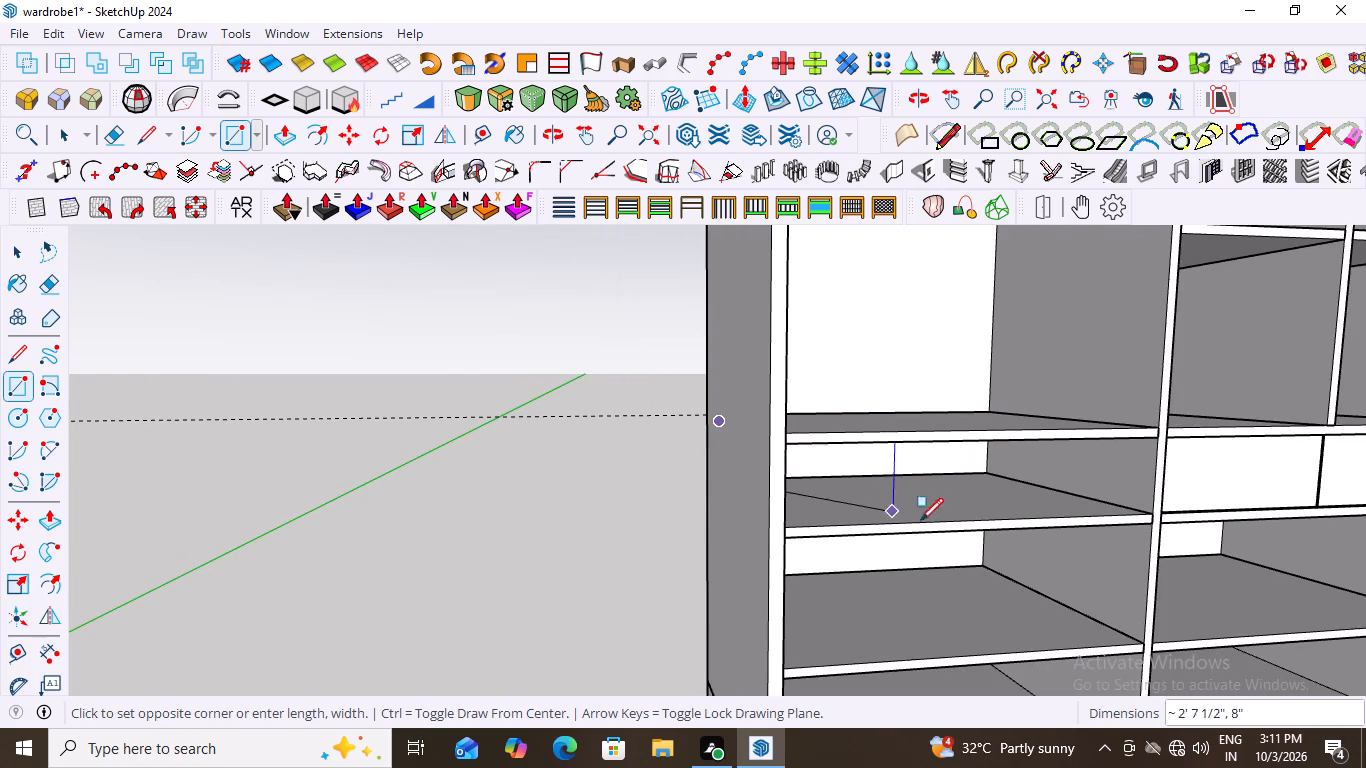
pyautogui.scroll(12, 1057, 503)
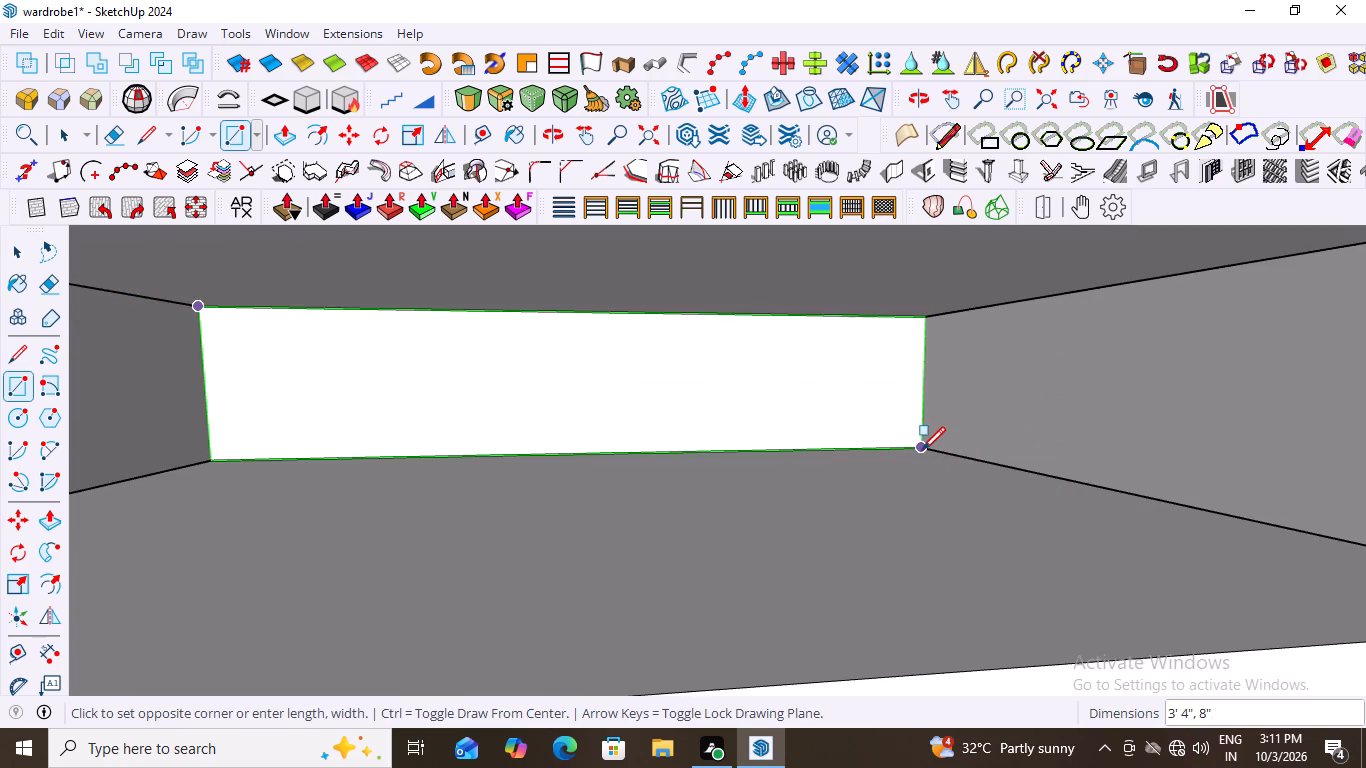
pyautogui.click(922, 450)
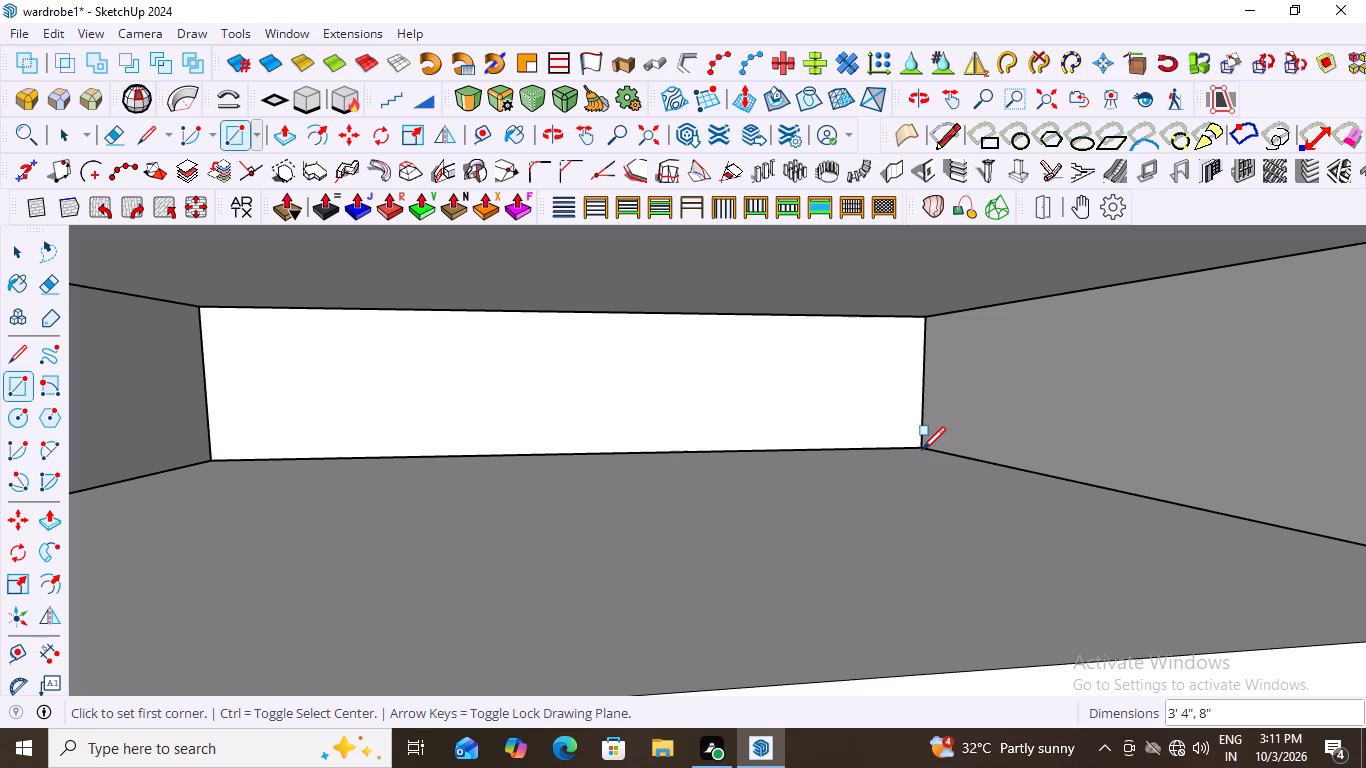
# Group the new rectangle's face and edges, and open the group for editing.
pyautogui.press('space')
pyautogui.click(862, 418)
pyautogui.doubleClick(862, 414)
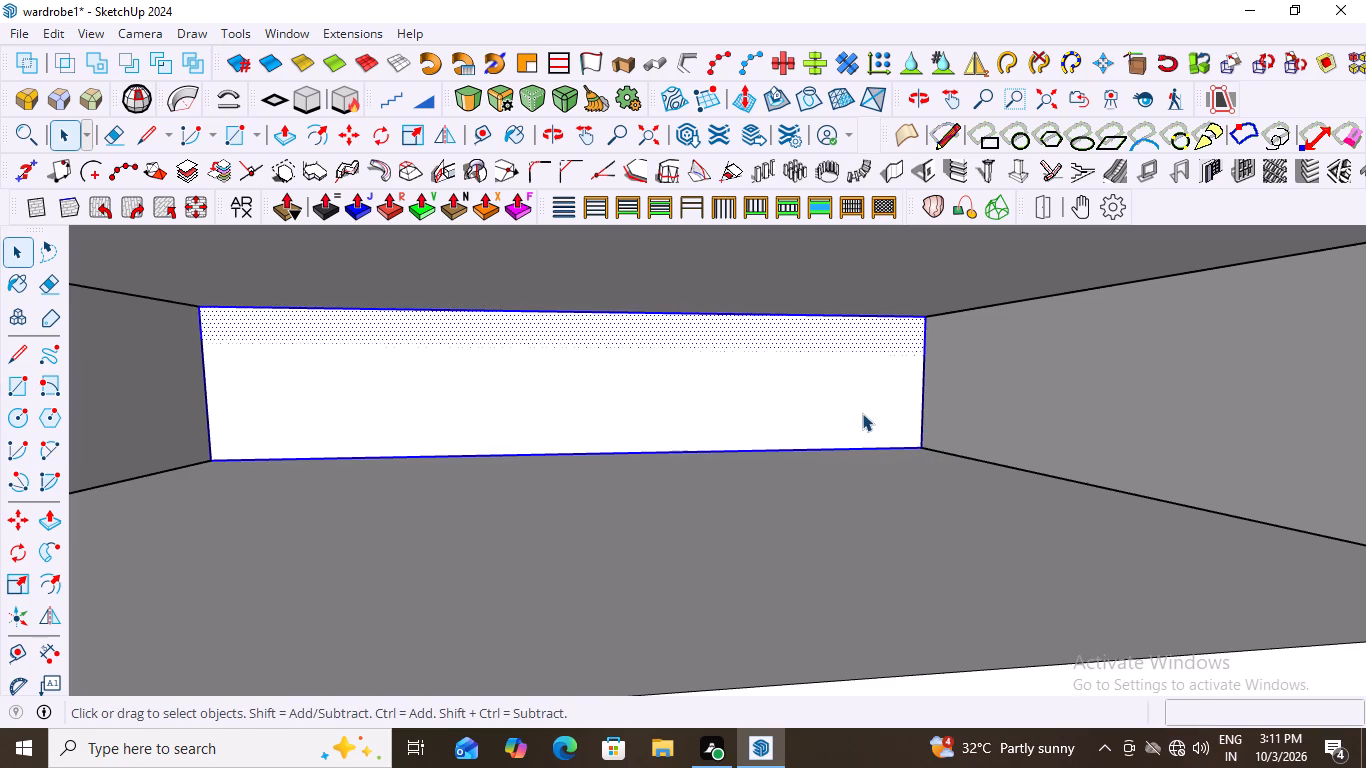
pyautogui.rightClick(860, 413)
pyautogui.click(947, 193)
pyautogui.click(813, 369)
pyautogui.tripleClick(816, 376)
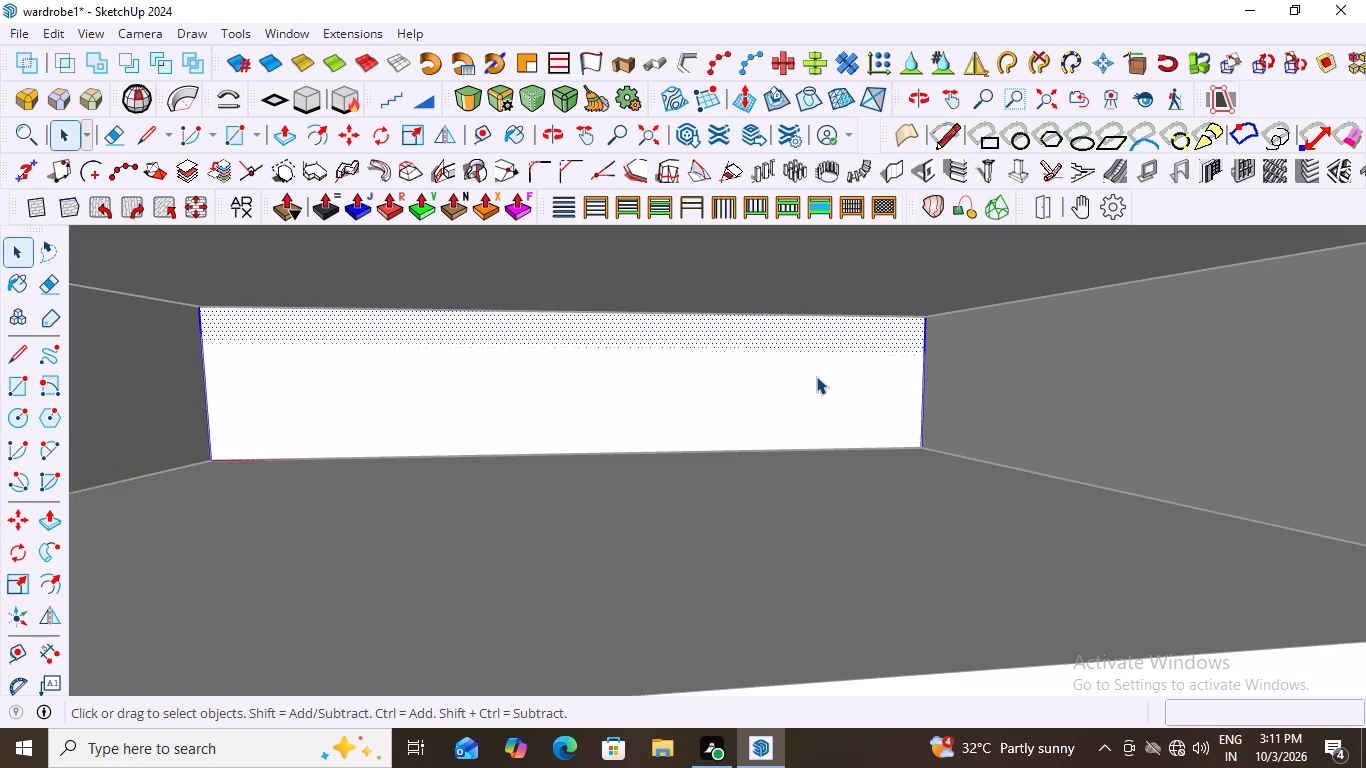
# Push/Pull the grouped face 2' 9" forward to the shelves' front edge, filling the left-hand opening, and leave the group.
pyautogui.press('p')
pyautogui.click(816, 376)
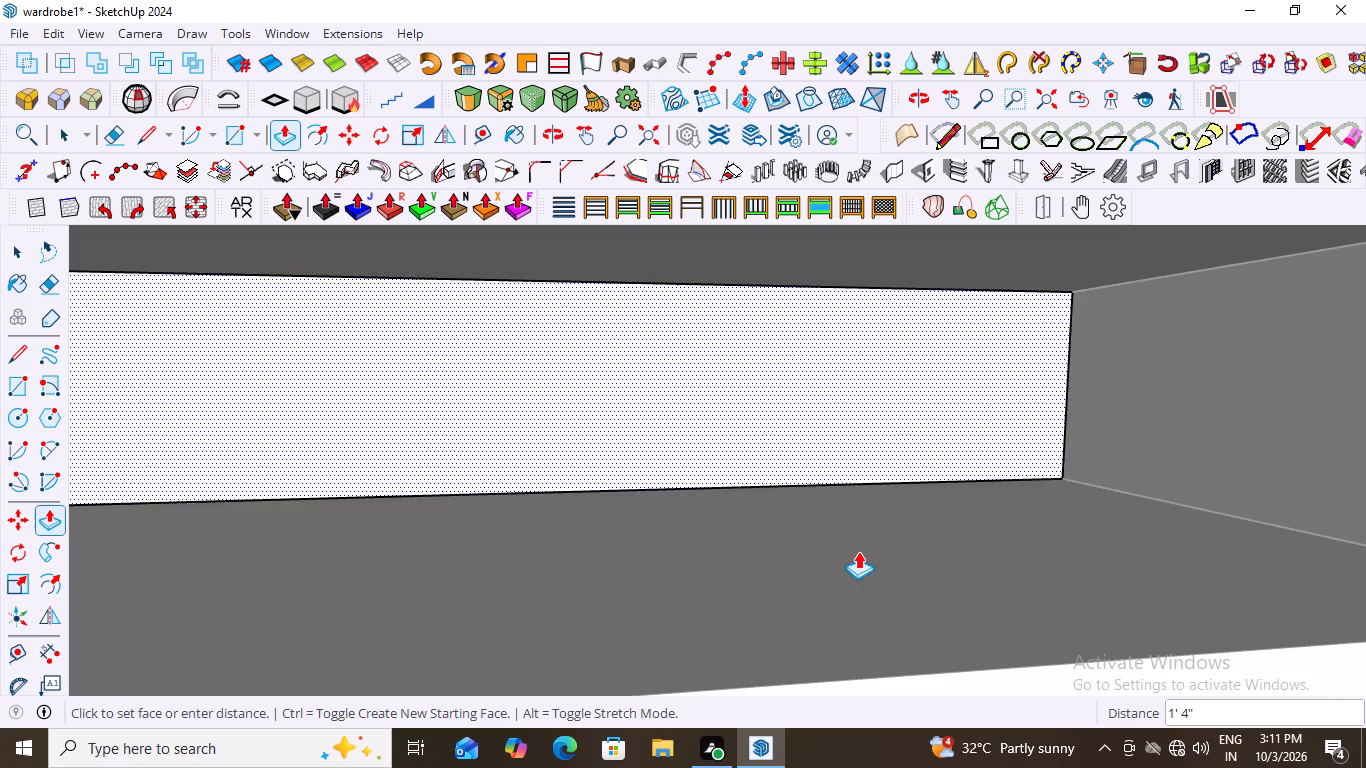
pyautogui.scroll(-12, 916, 512)
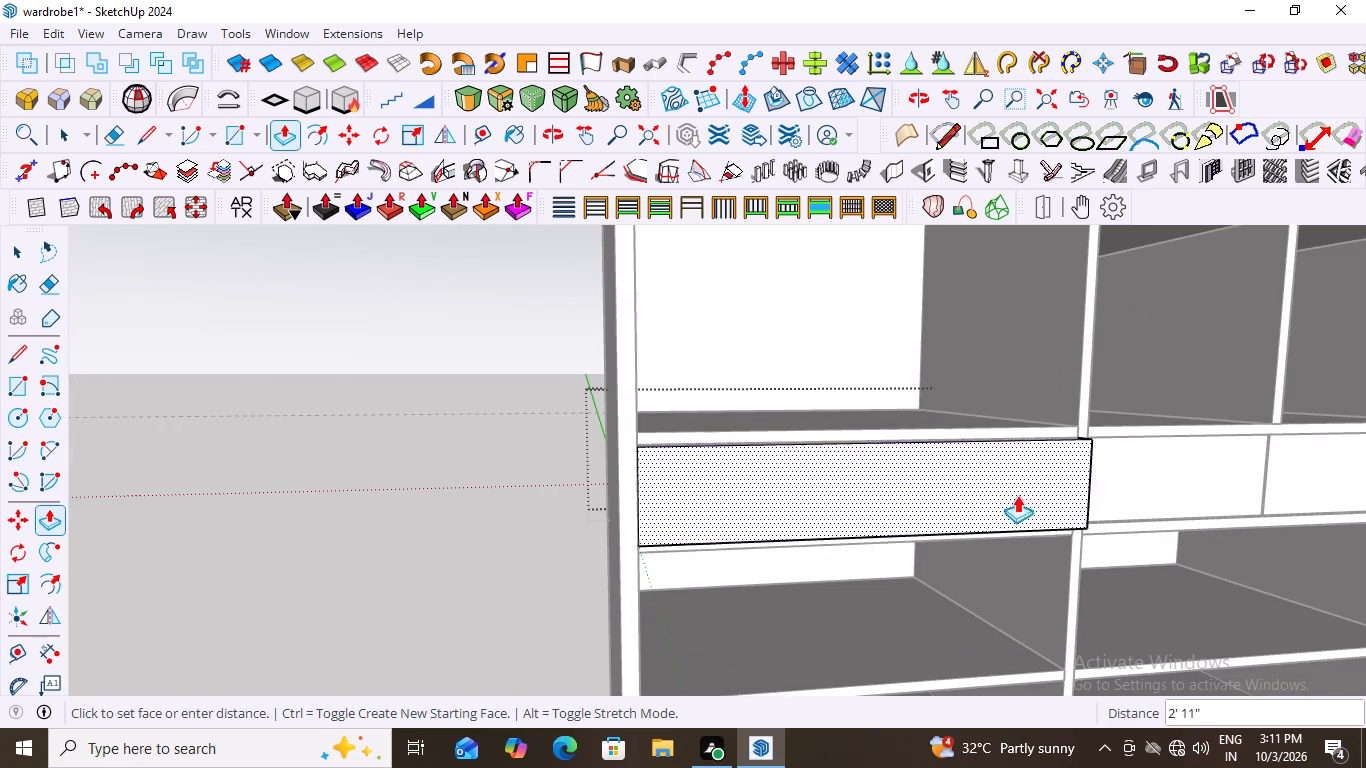
pyautogui.scroll(8, 1050, 519)
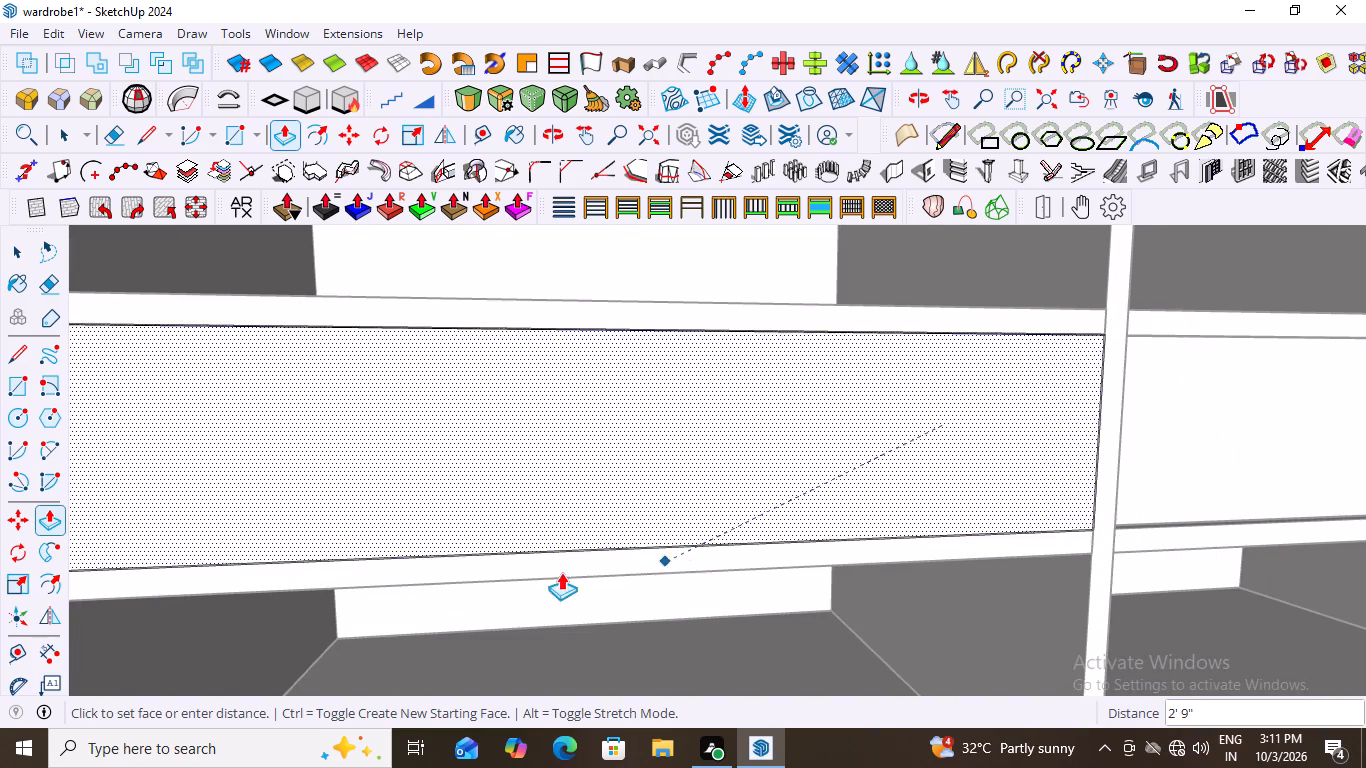
pyautogui.scroll(-8, 854, 472)
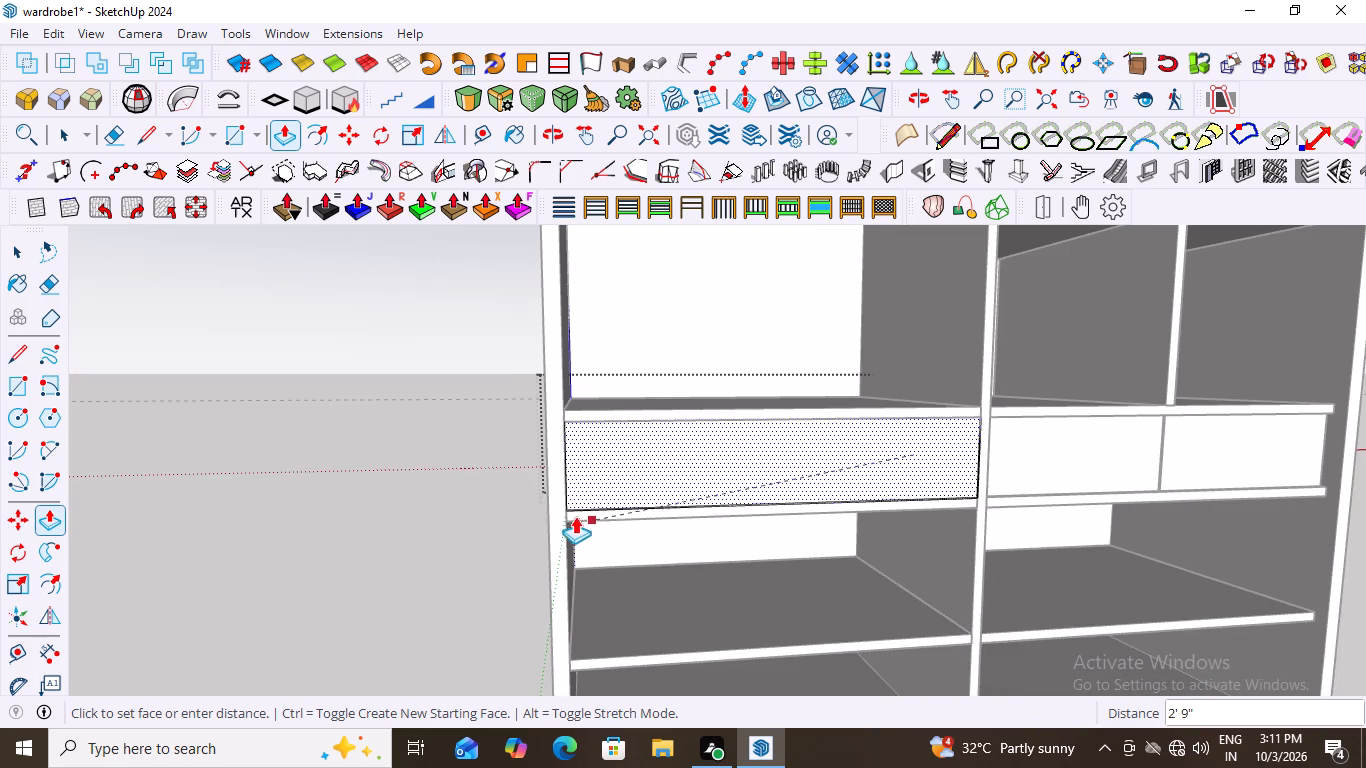
pyautogui.scroll(13, 558, 504)
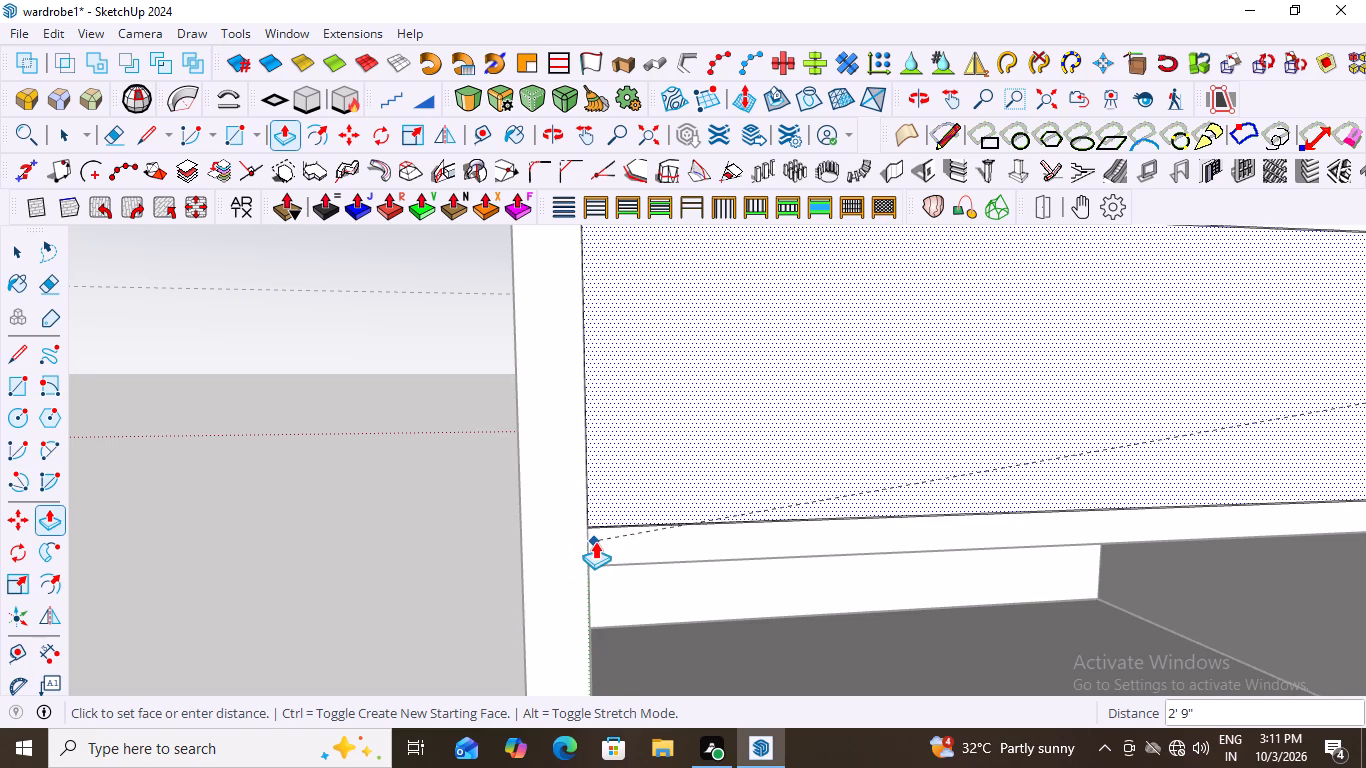
pyautogui.scroll(4, 595, 538)
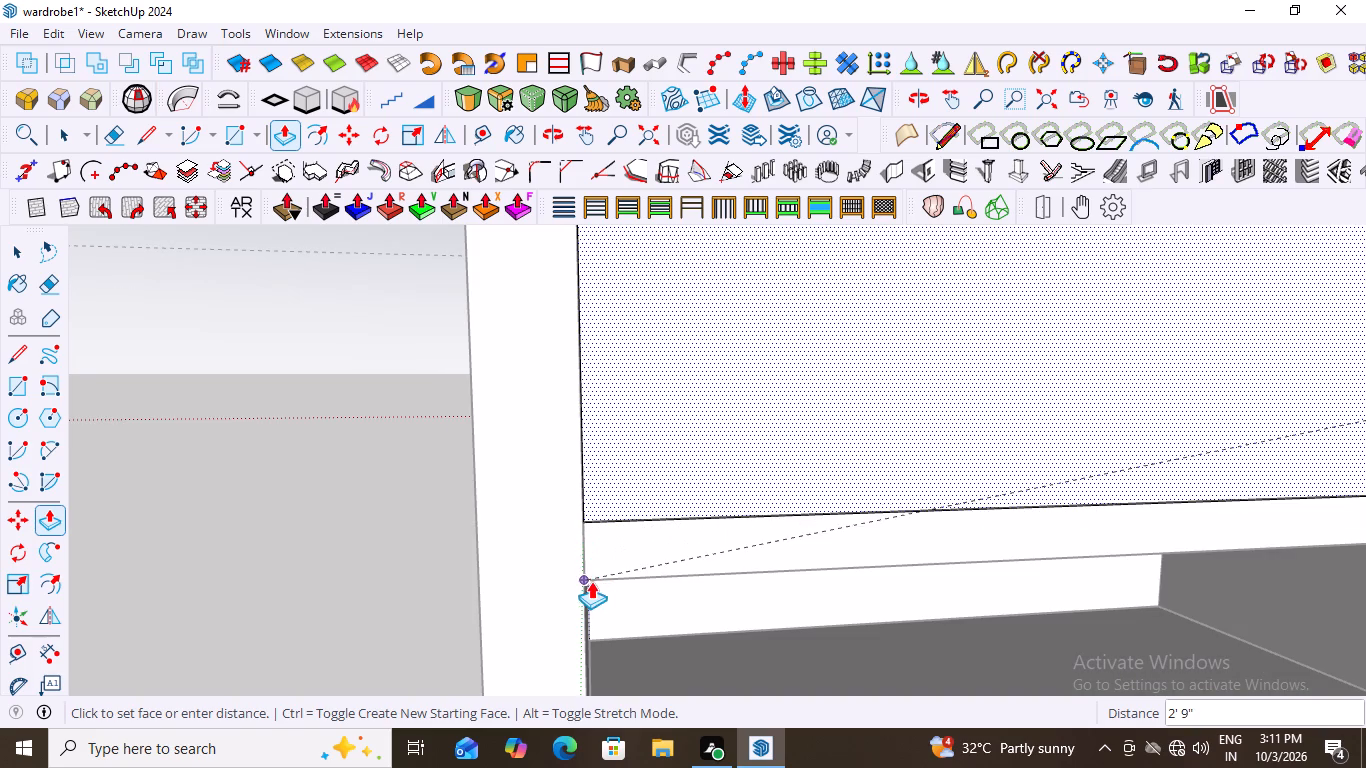
pyautogui.click(592, 528)
pyautogui.scroll(-20, 487, 490)
pyautogui.scroll(-1, 487, 490)
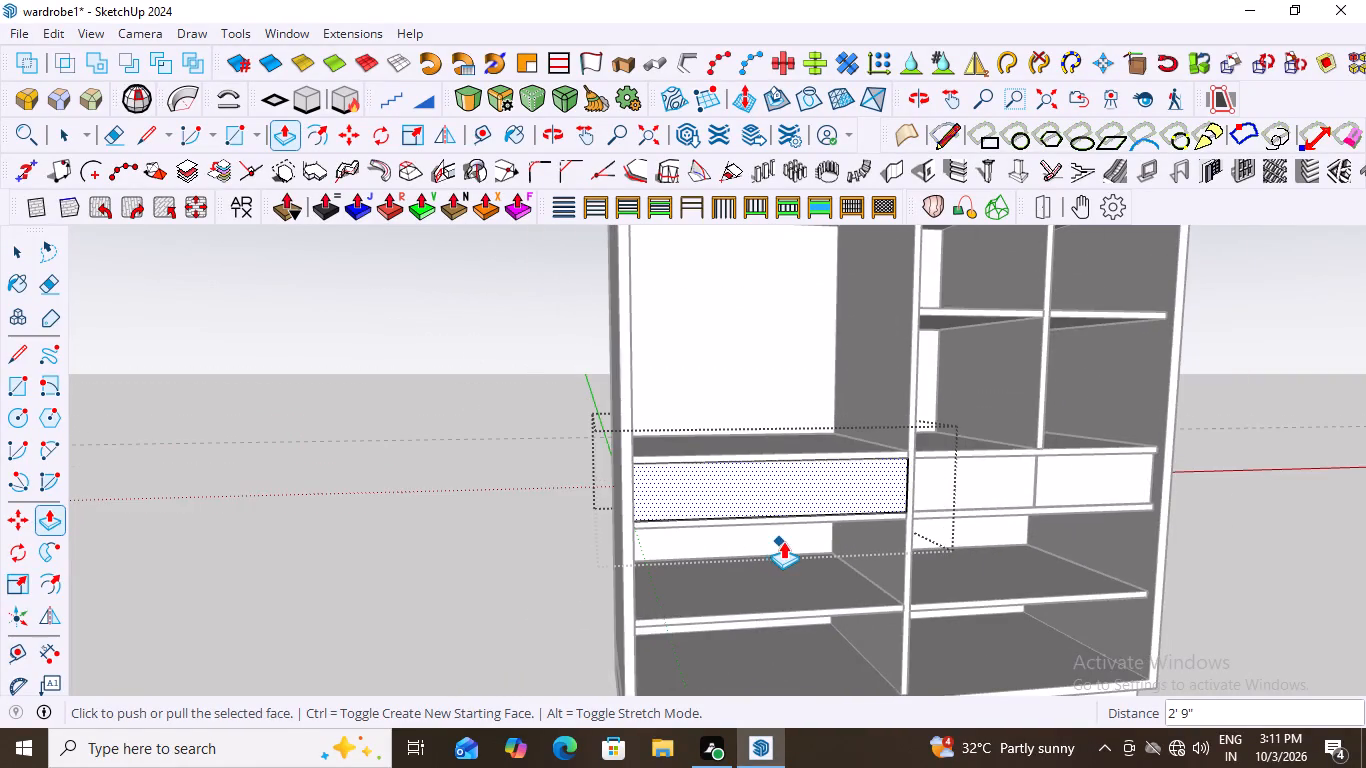
pyautogui.scroll(-2, 783, 541)
pyautogui.press('space')
pyautogui.doubleClick(820, 495)
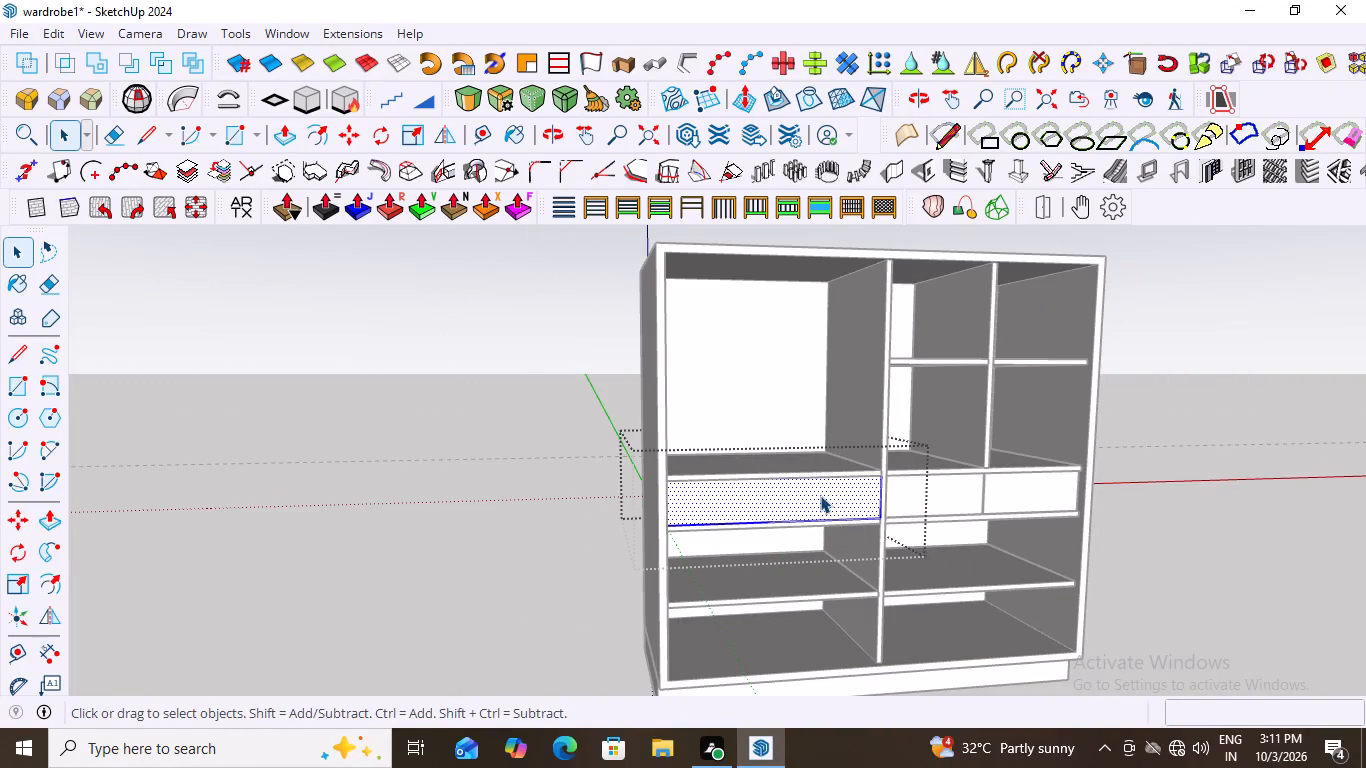
pyautogui.click(820, 495)
pyautogui.click(1206, 403)
# Push/Pull the front face of the wide left-hand drawer block 18 mm inward from the shelves' front edge, and leave the group.
pyautogui.scroll(3, 761, 532)
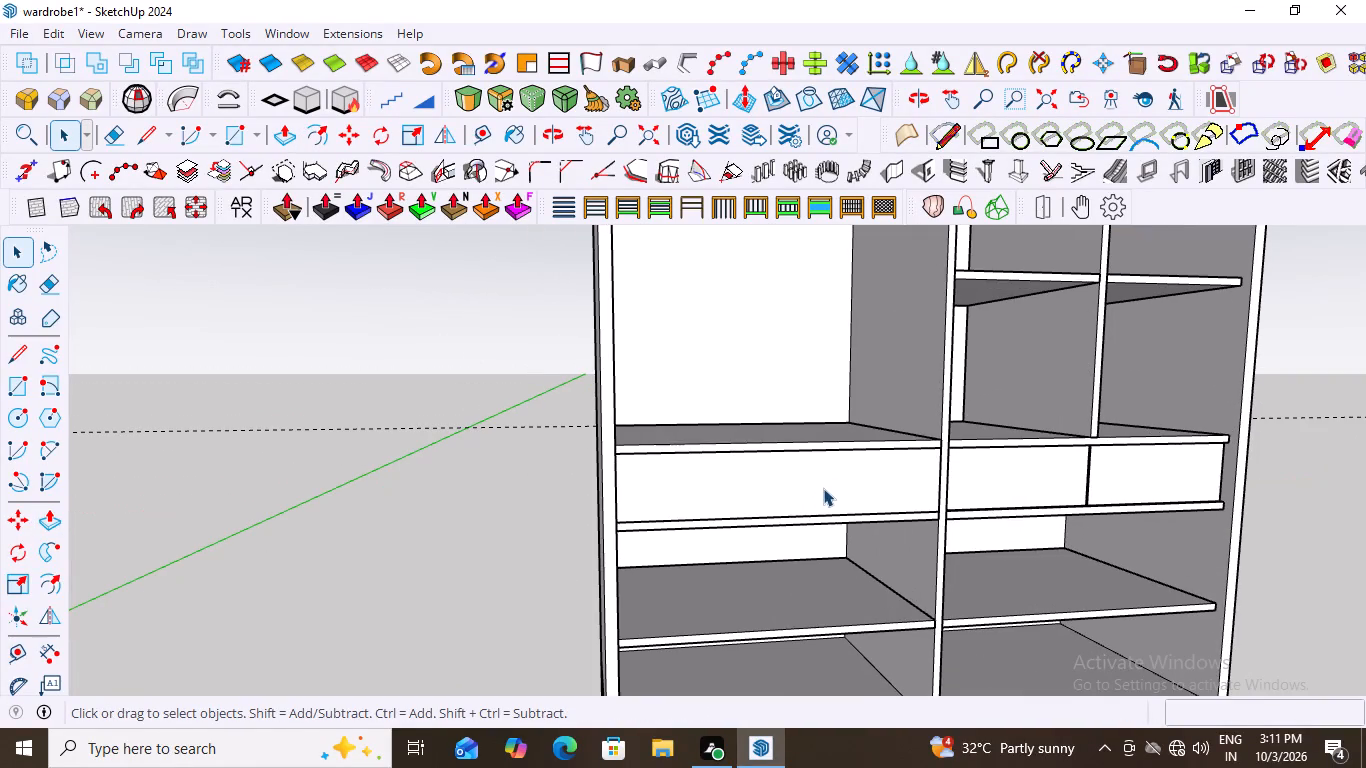
pyautogui.click(820, 498)
pyautogui.doubleClick(816, 493)
pyautogui.click(816, 493)
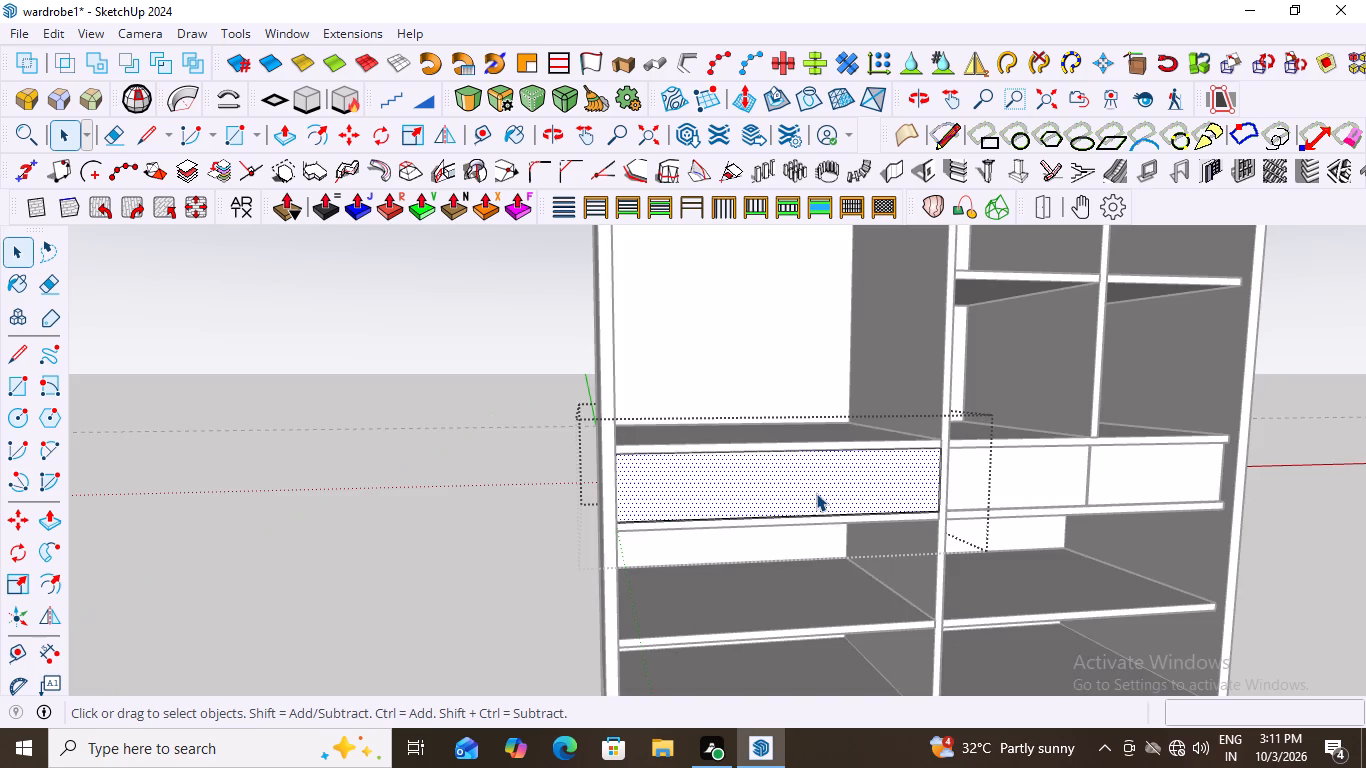
pyautogui.press('p')
pyautogui.click(809, 475)
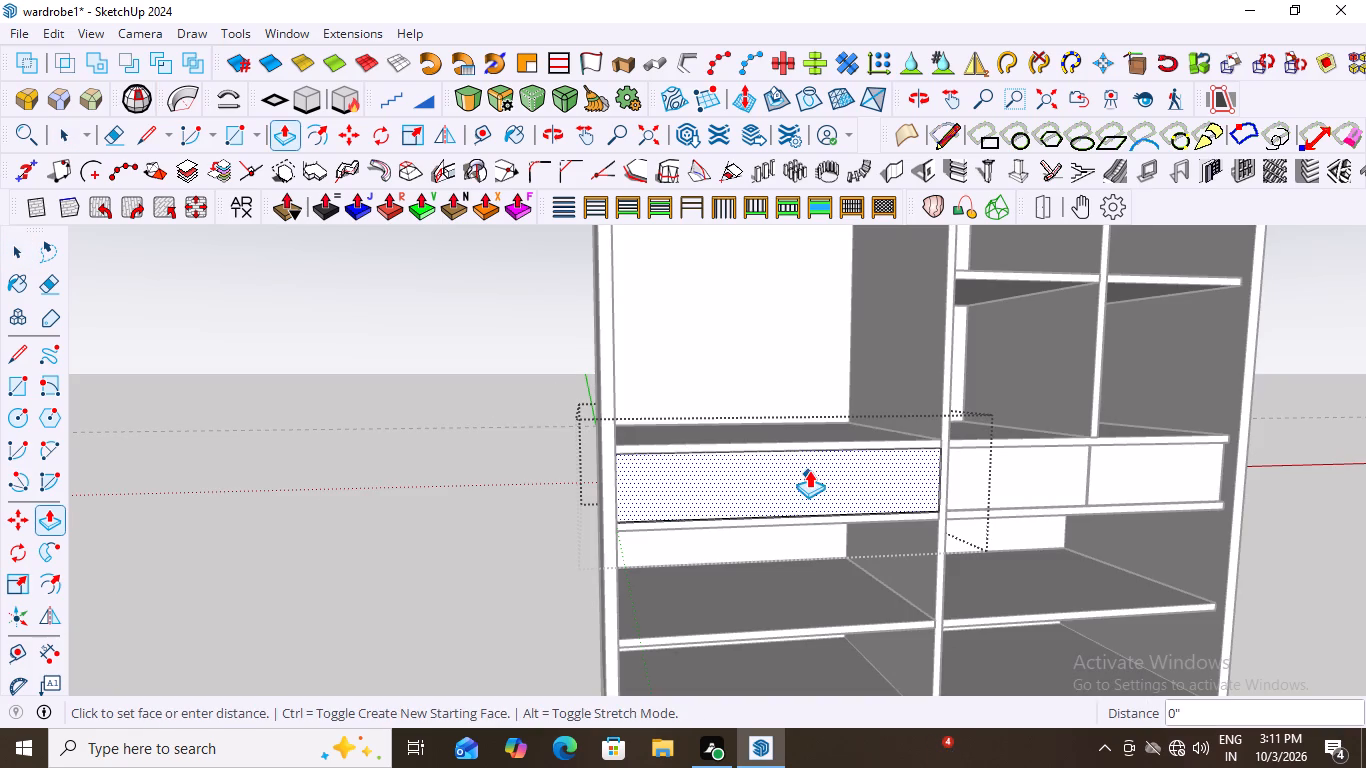
pyautogui.press('1')
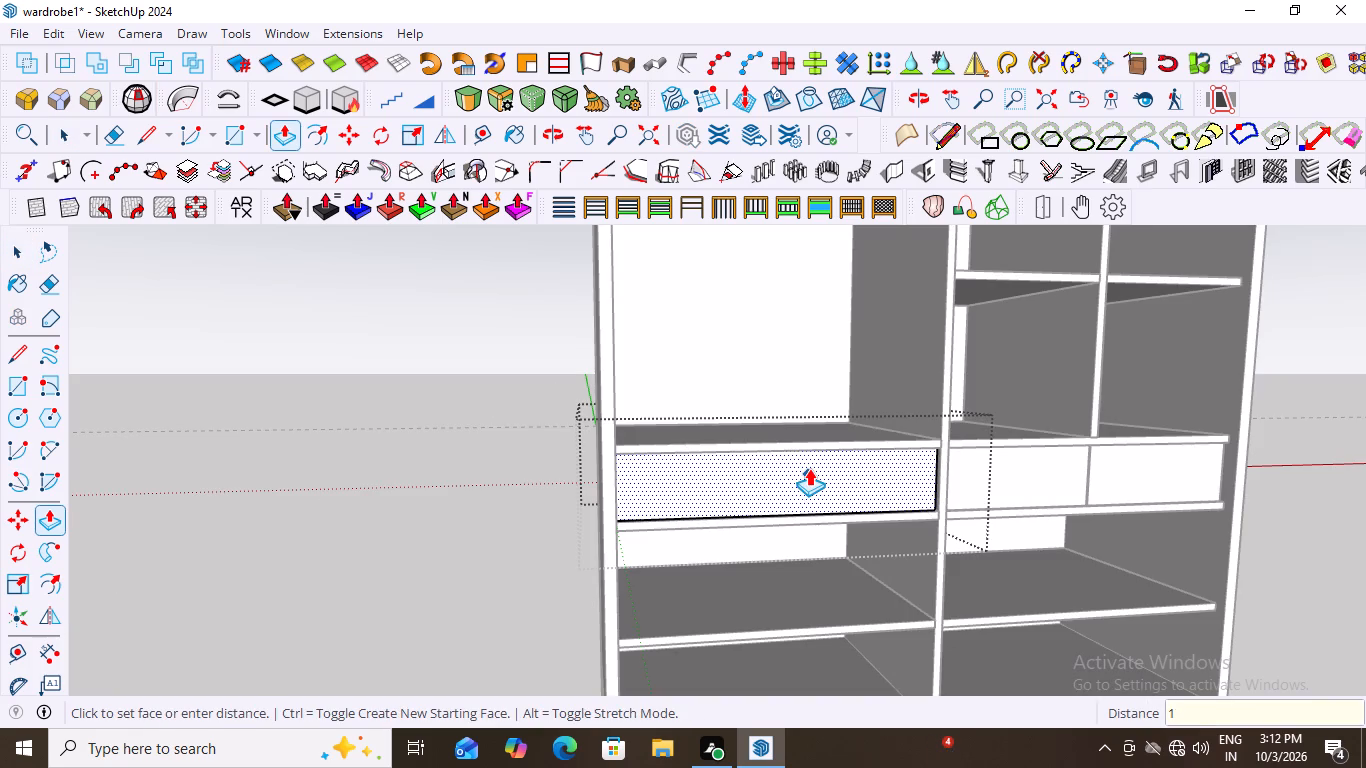
pyautogui.press('8')
pyautogui.write('mm')
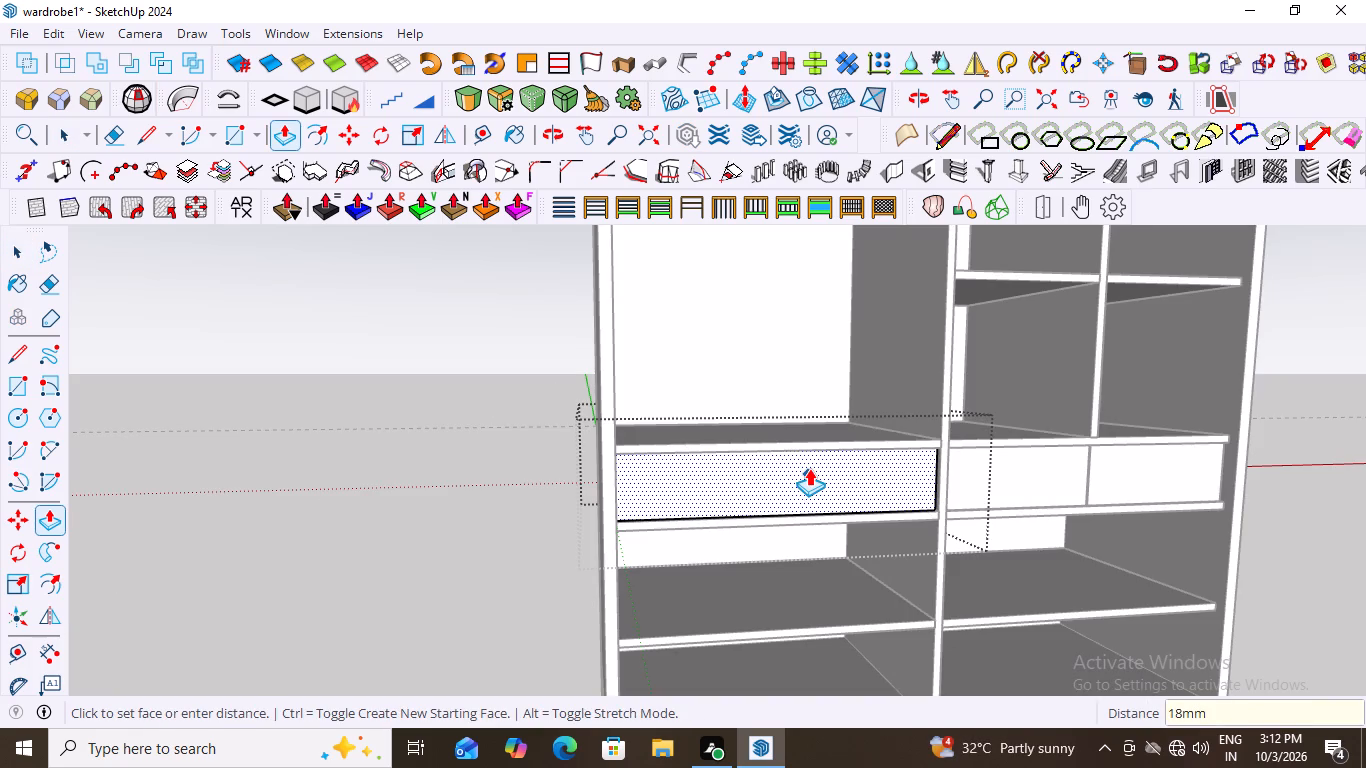
pyautogui.press('Return')
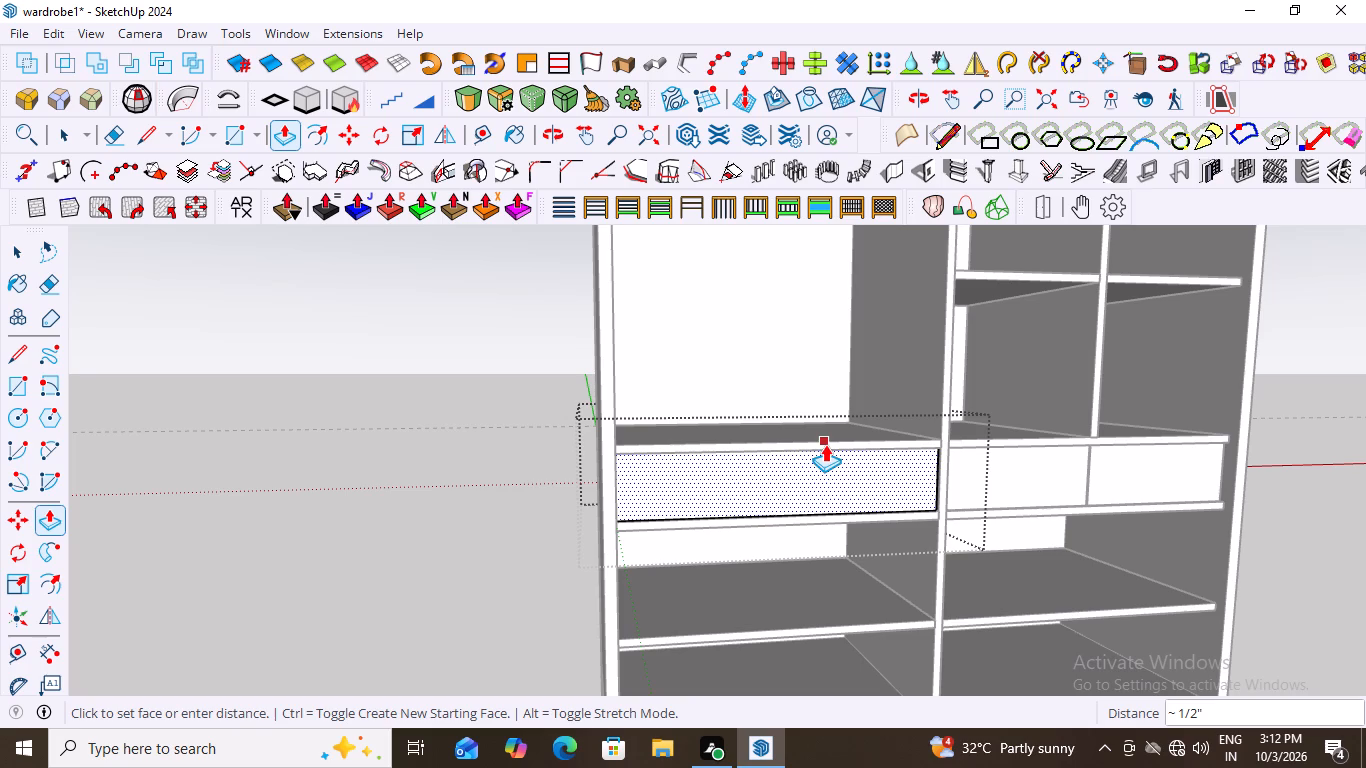
pyautogui.press('space')
pyautogui.click(523, 485)
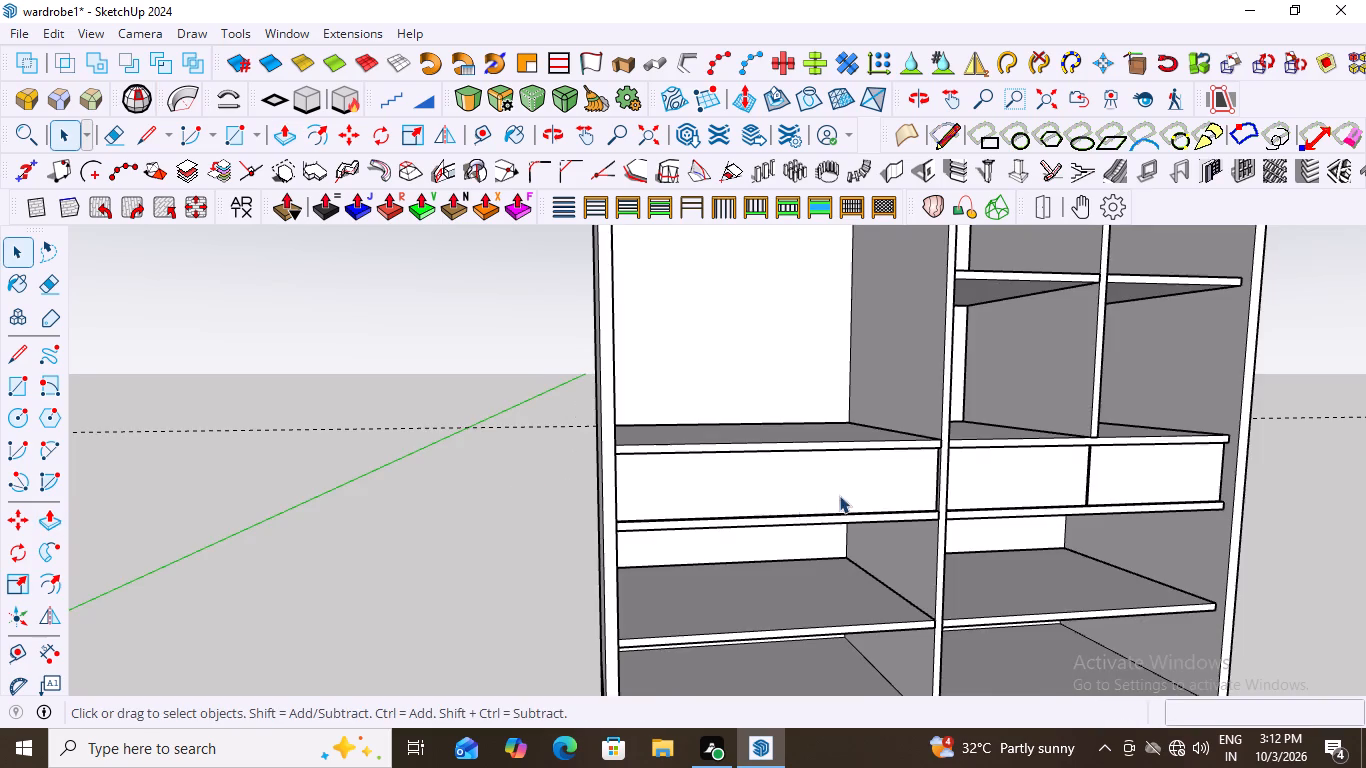
# Examine the recessed left-hand drawer front against the shelves, the divider and the right-hand drawers, close up and across the whole wardrobe.
pyautogui.scroll(-2, 841, 494)
pyautogui.moveTo(871, 495); pyautogui.dragTo(883, 578, button='middle')
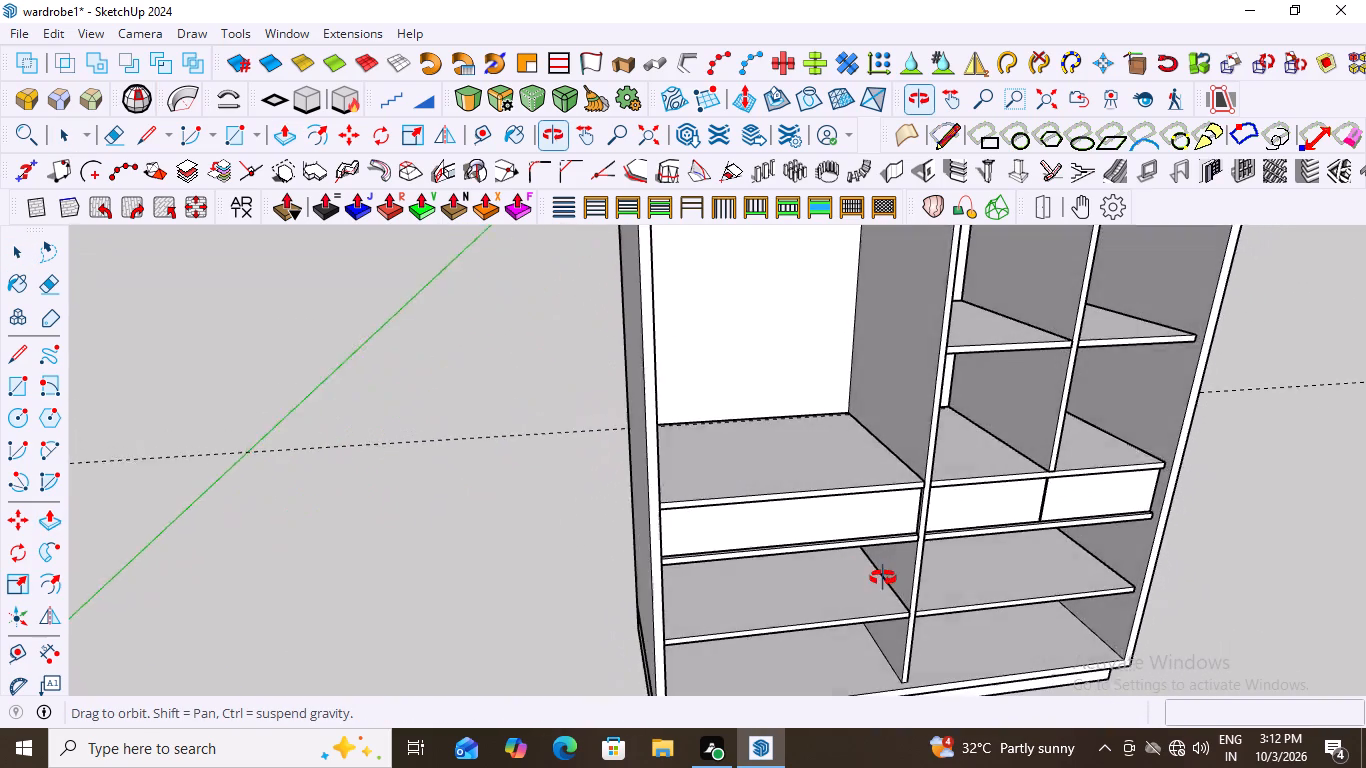
pyautogui.moveTo(883, 578); pyautogui.dragTo(945, 637, button='middle')
pyautogui.scroll(8, 927, 532)
pyautogui.scroll(-2, 913, 490)
pyautogui.scroll(3, 909, 515)
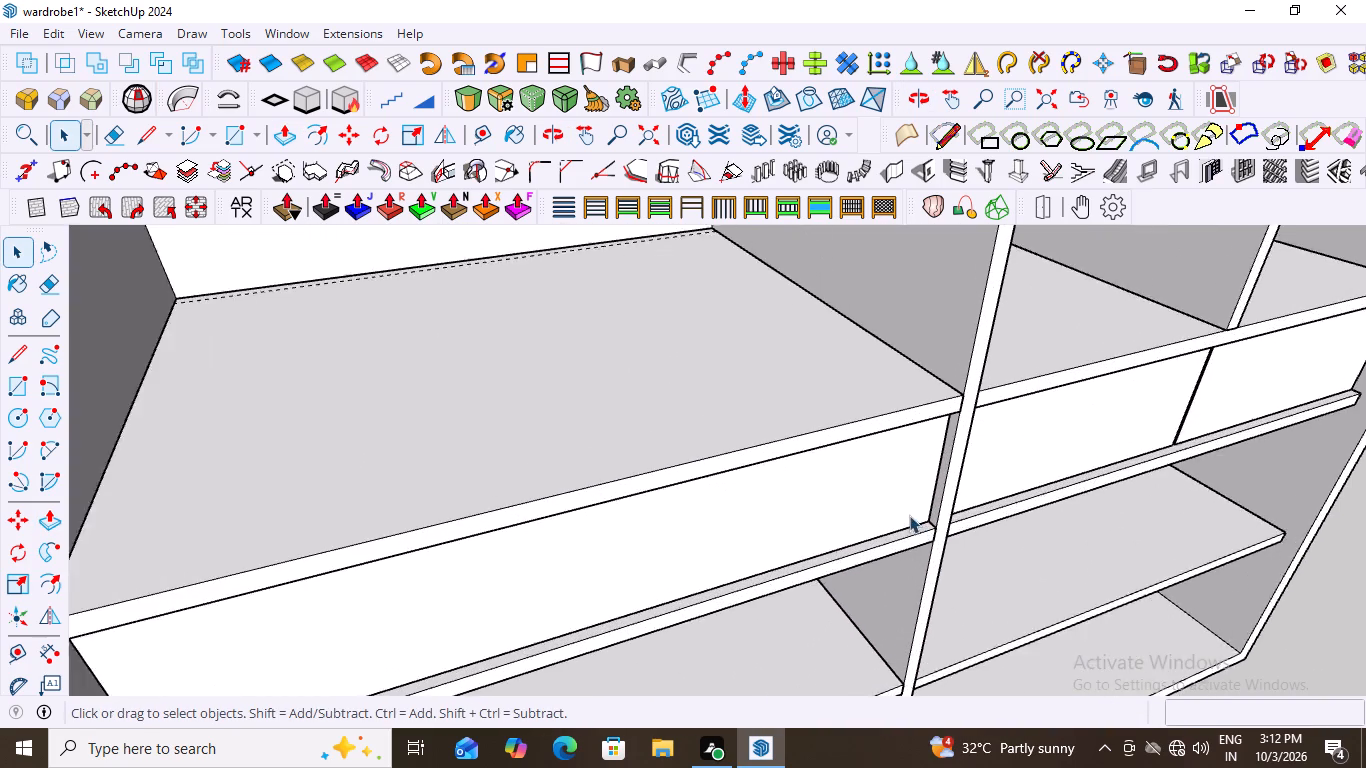
pyautogui.scroll(12, 909, 515)
pyautogui.scroll(-3, 1007, 424)
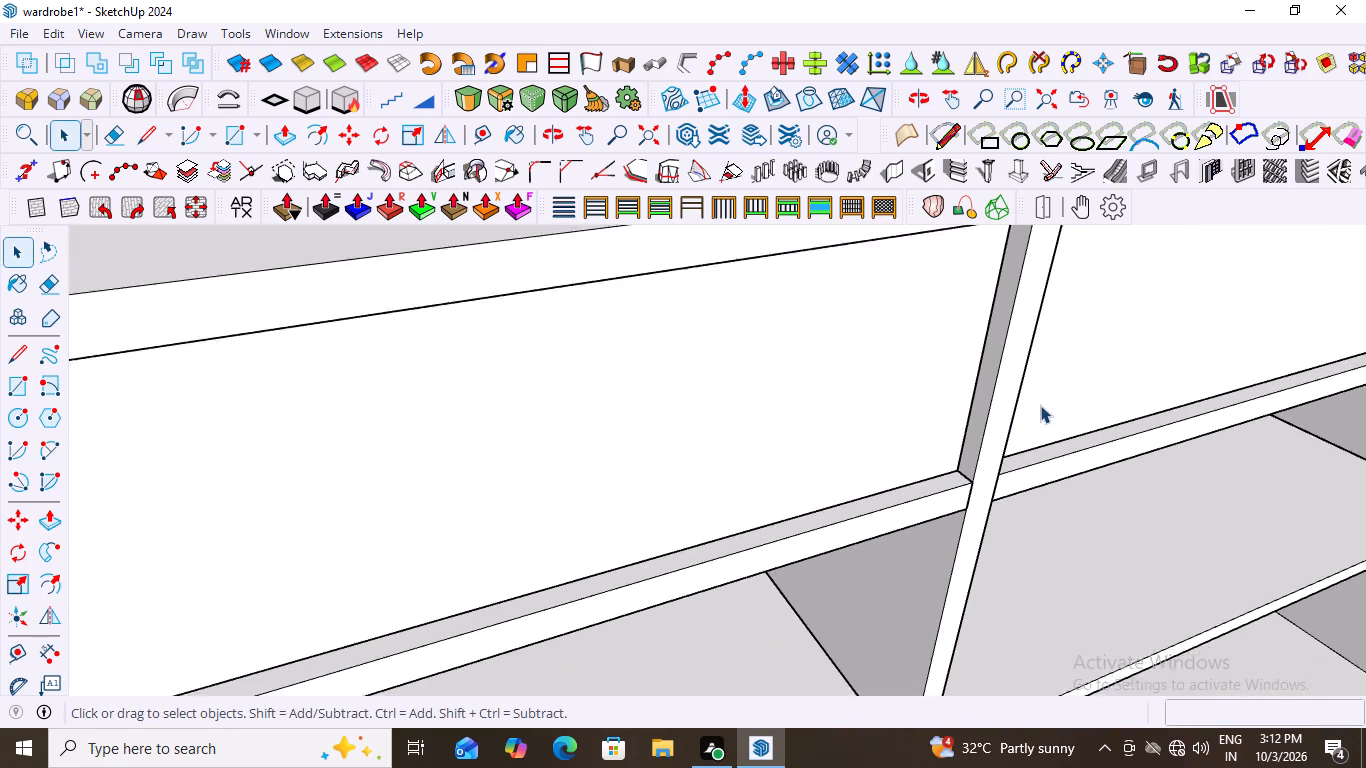
pyautogui.scroll(-16, 1040, 405)
pyautogui.moveTo(717, 476); pyautogui.dragTo(646, 422, button='middle')
pyautogui.moveTo(640, 415); pyautogui.dragTo(636, 326, button='middle')
pyautogui.scroll(3, 621, 346)
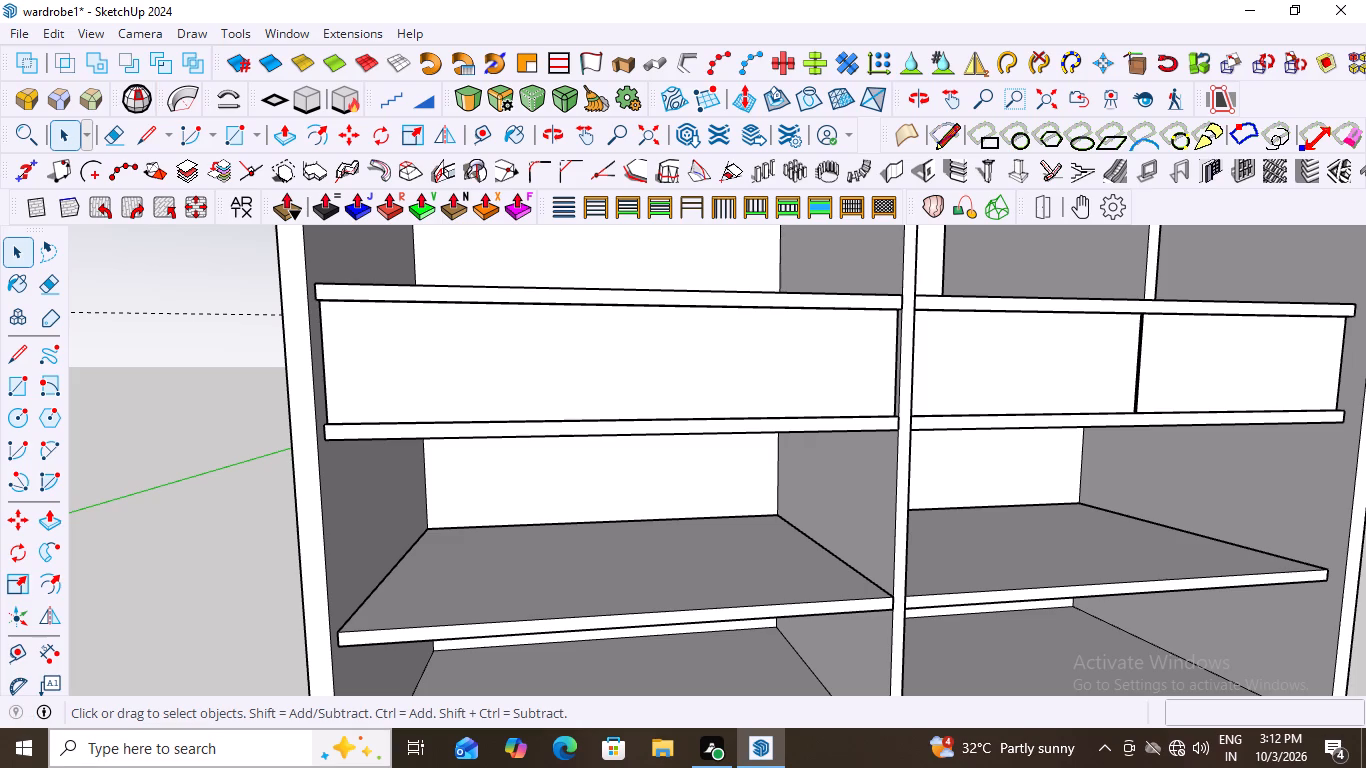
pyautogui.scroll(-7, 197, 767)
pyautogui.scroll(-3, 586, 533)
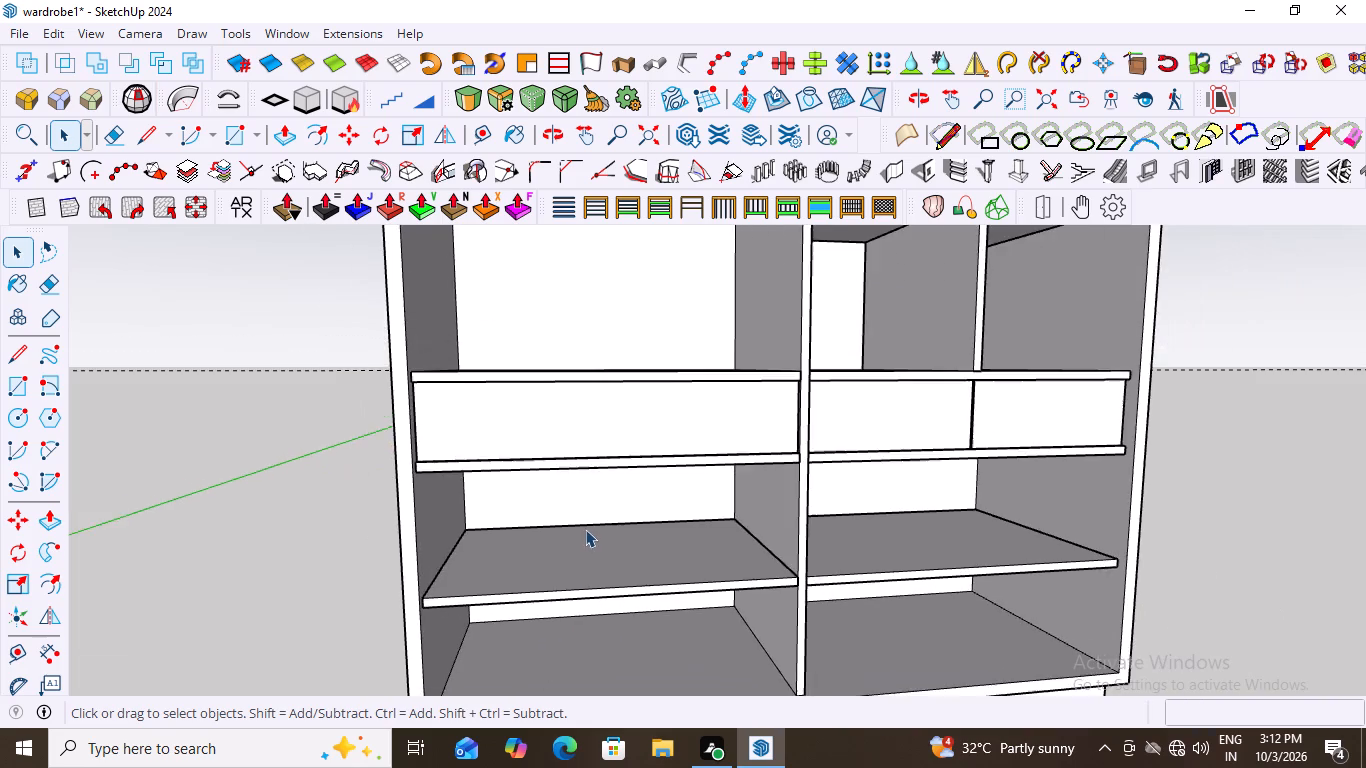
pyautogui.scroll(-4, 585, 529)
pyautogui.scroll(1, 529, 528)
pyautogui.scroll(-6, 528, 525)
pyautogui.moveTo(581, 518); pyautogui.dragTo(549, 539, button='middle')
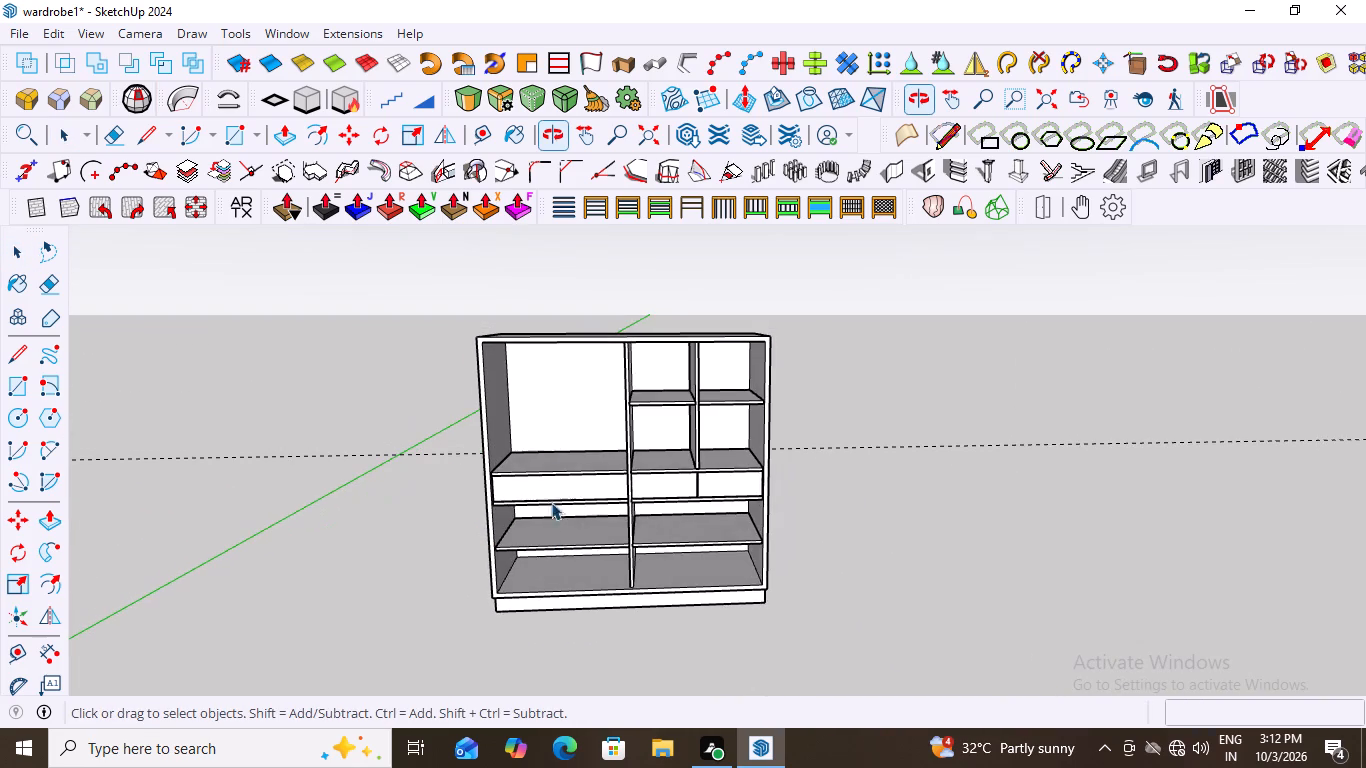
pyautogui.scroll(6, 629, 358)
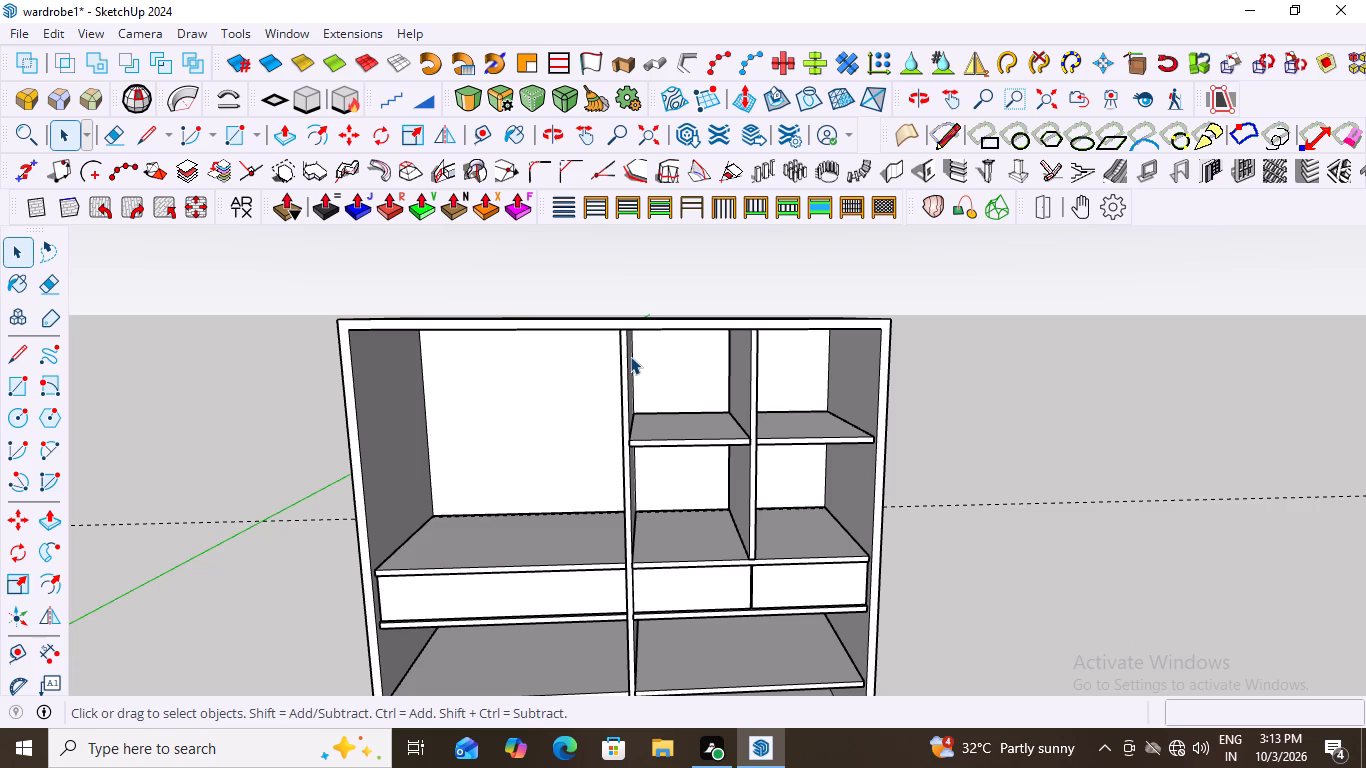
pyautogui.scroll(-7, 730, 462)
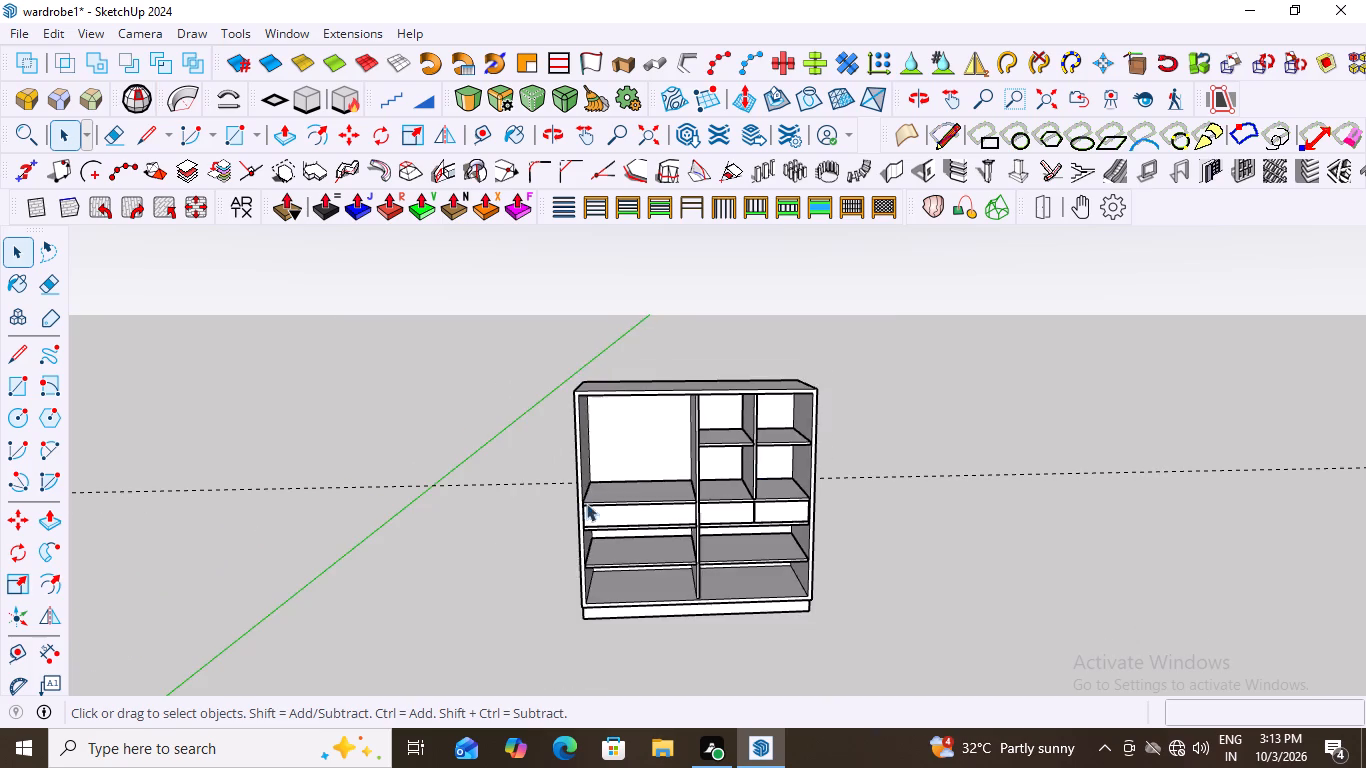
# Open the left-hand drawer block's group and draw a vertical 8" line across its front face between the long edges' midpoints.
pyautogui.moveTo(608, 491); pyautogui.dragTo(626, 469, button='middle')
pyautogui.scroll(8, 579, 550)
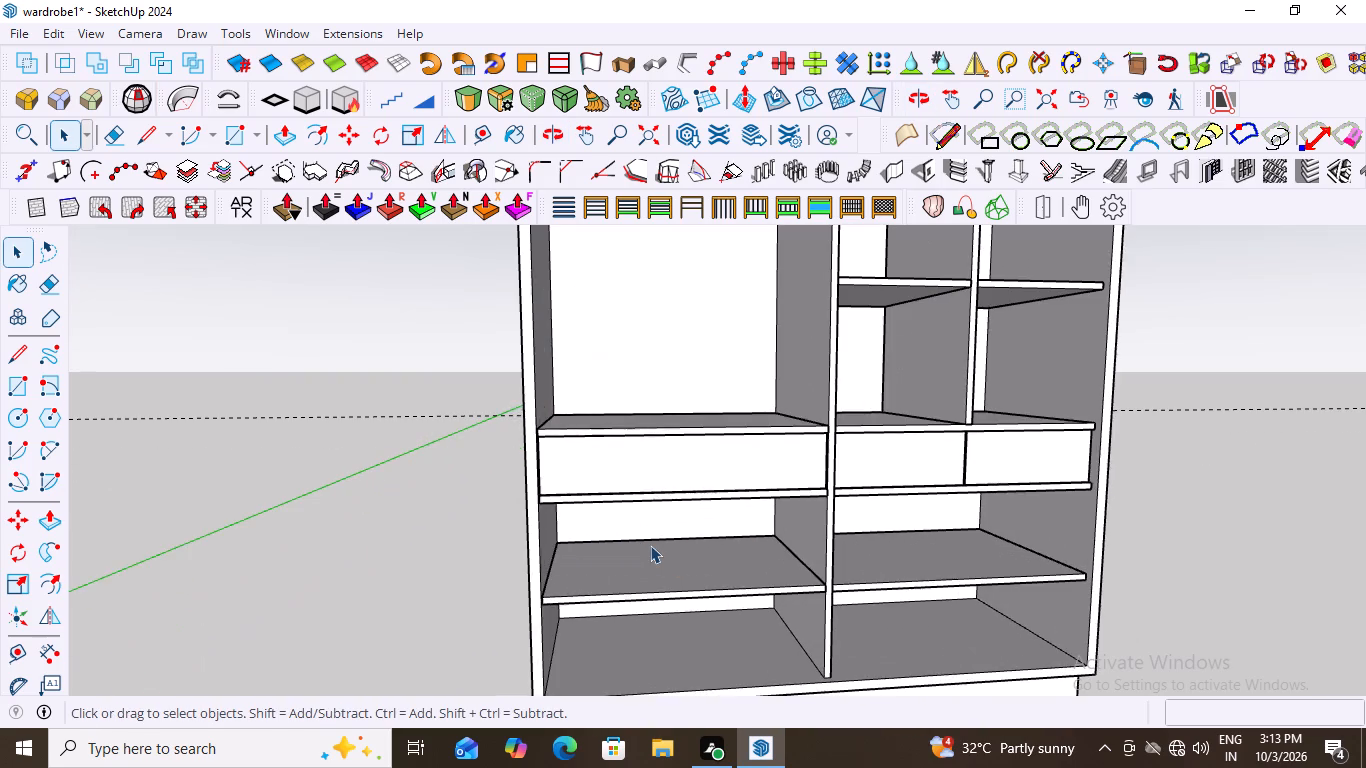
pyautogui.moveTo(622, 505); pyautogui.dragTo(603, 467, button='middle')
pyautogui.click(657, 440)
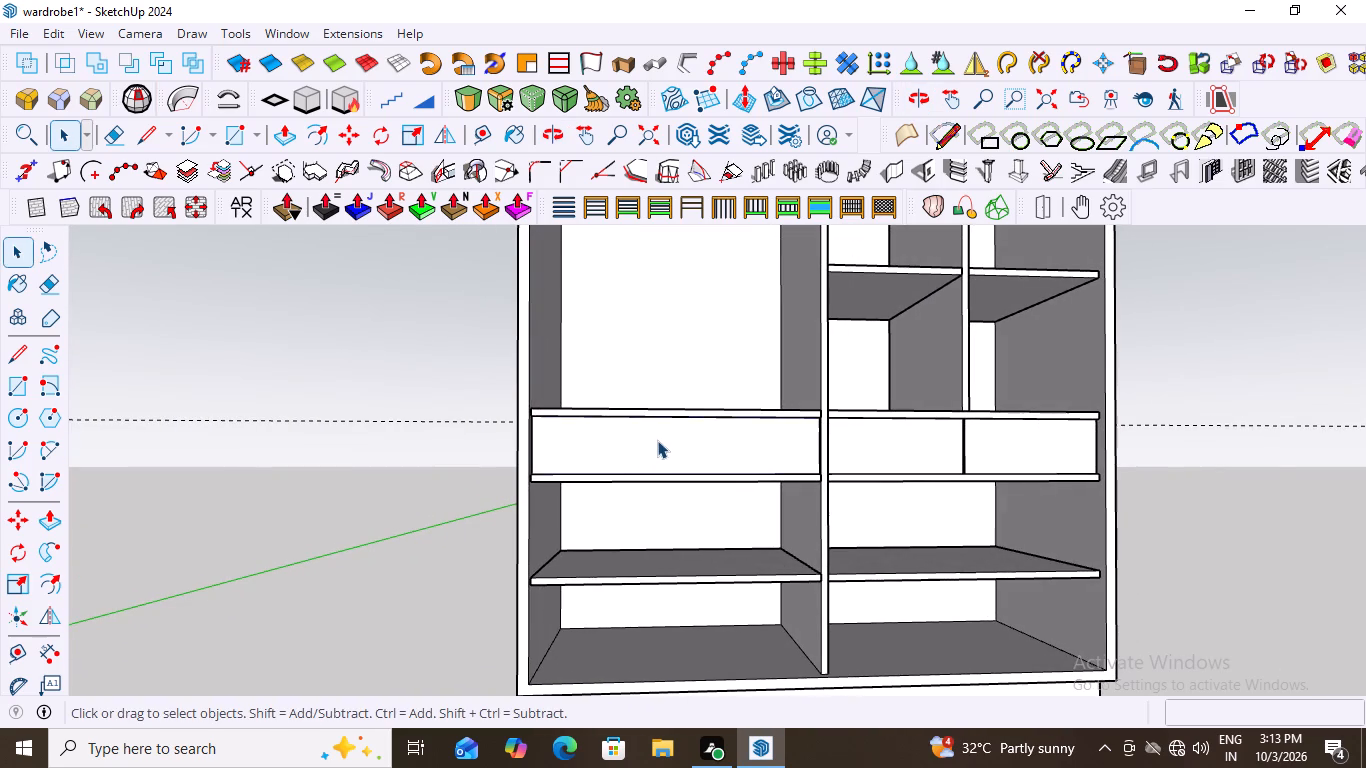
pyautogui.scroll(7, 656, 440)
pyautogui.doubleClick(656, 440)
pyautogui.click(661, 440)
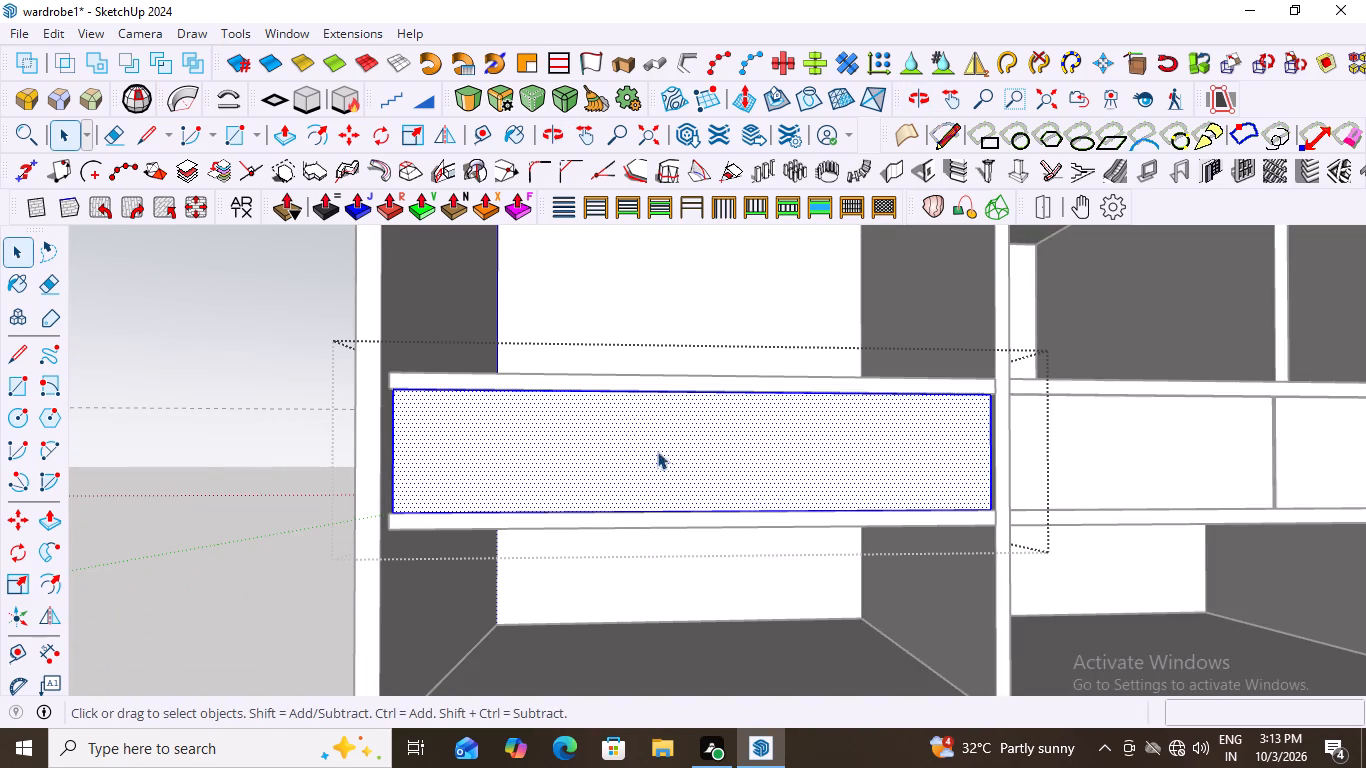
pyautogui.scroll(3, 661, 452)
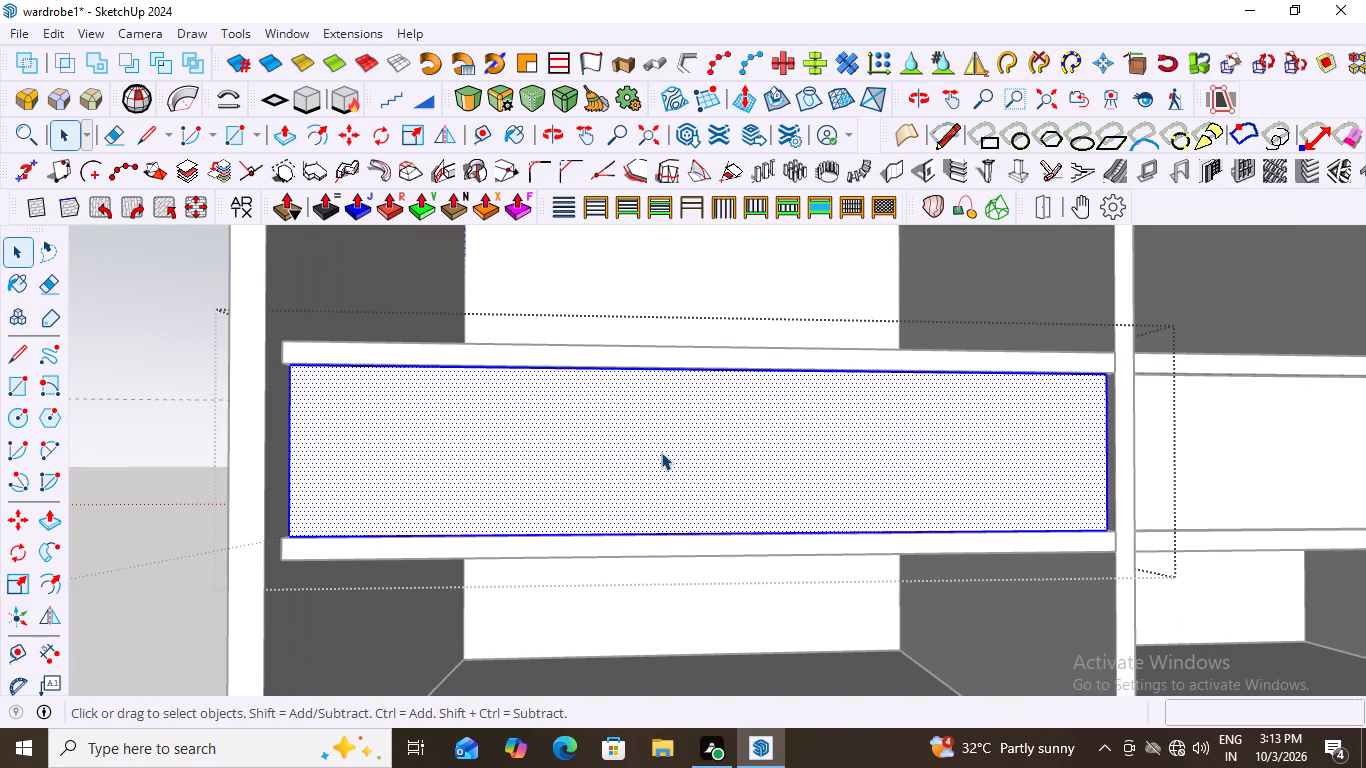
pyautogui.press('l')
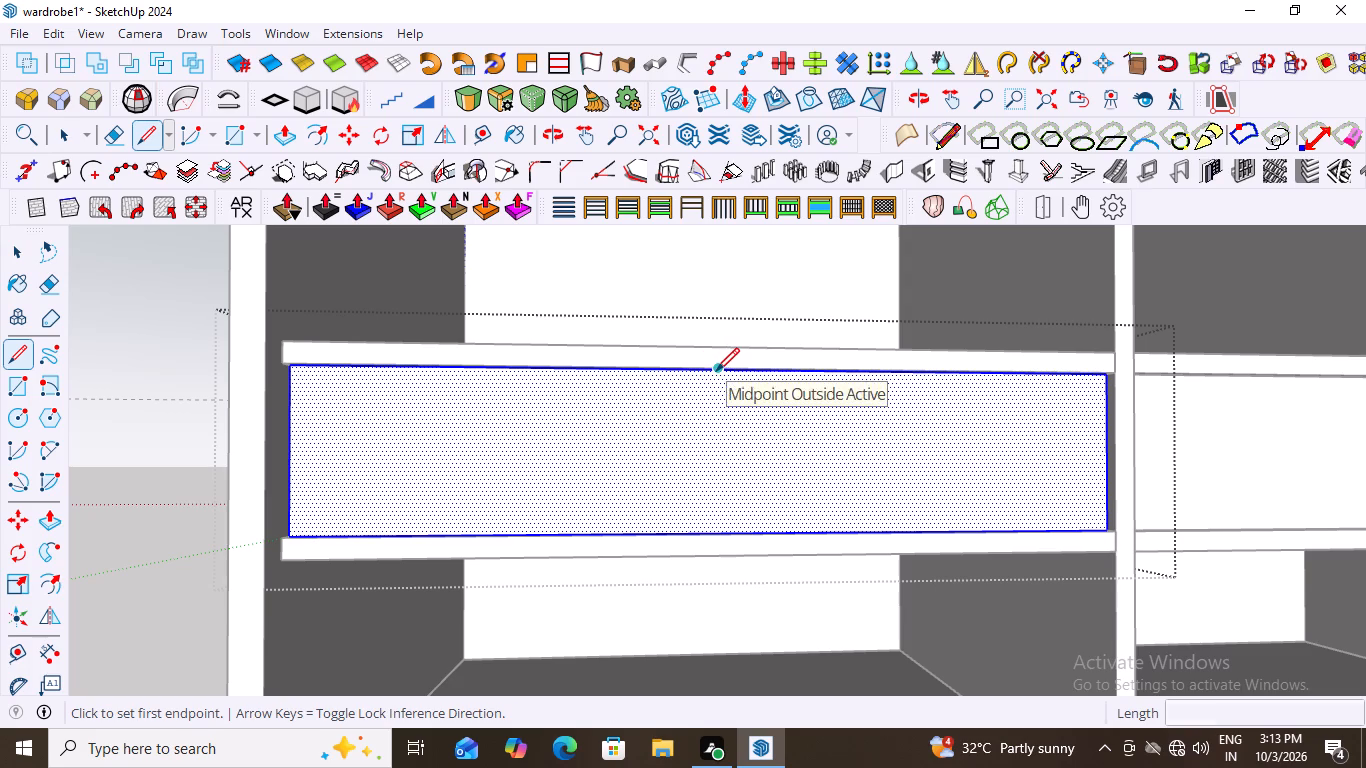
pyautogui.click(716, 371)
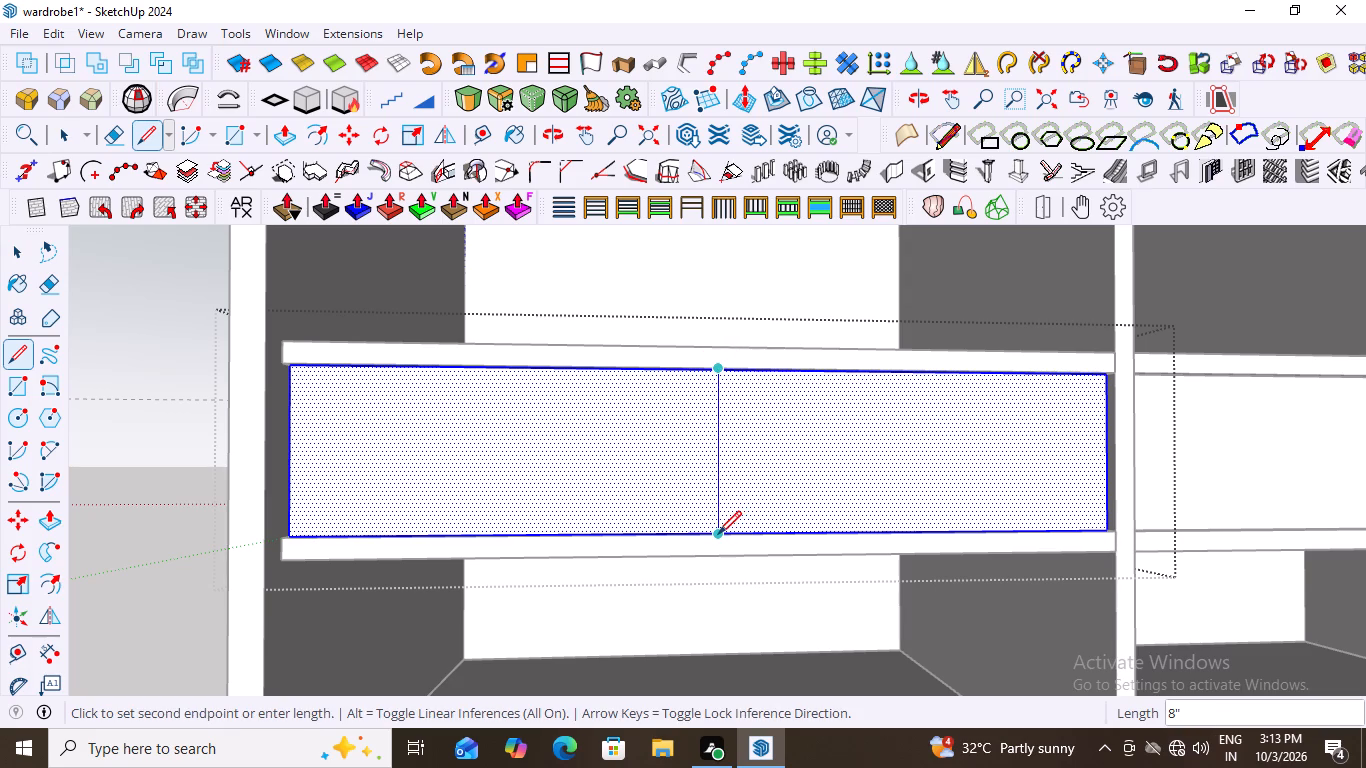
pyautogui.click(718, 534)
pyautogui.press('space')
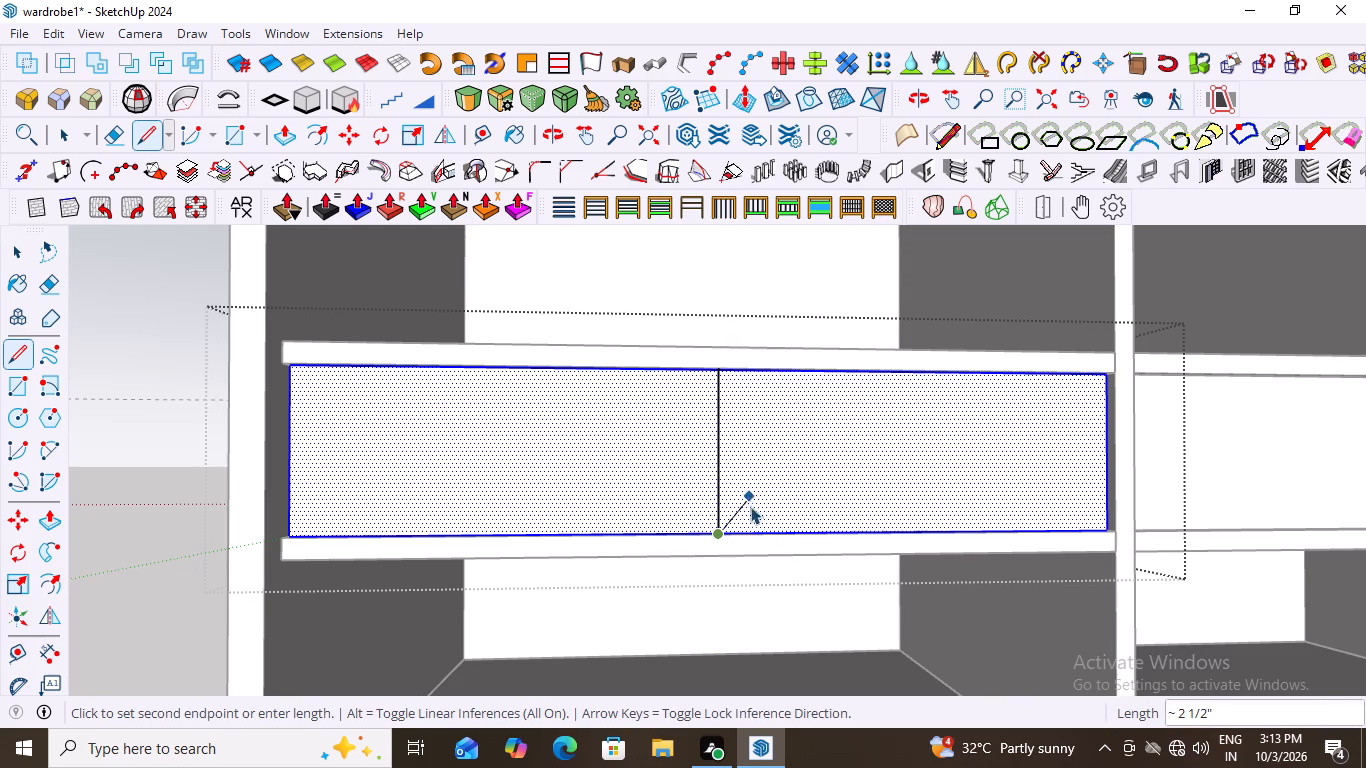
# Copy the vertical centre line 0.5" to the left on the drawer block's front face.
pyautogui.click(716, 493)
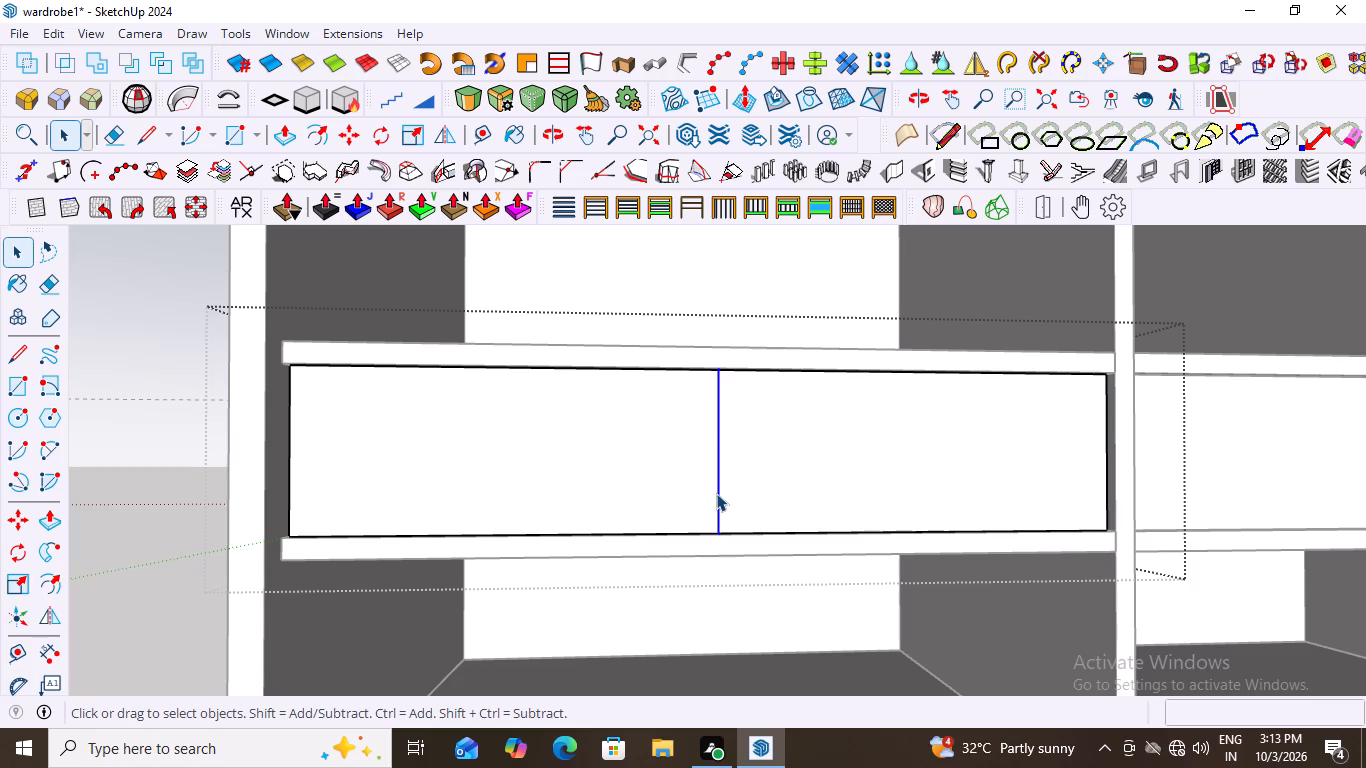
pyautogui.press('m')
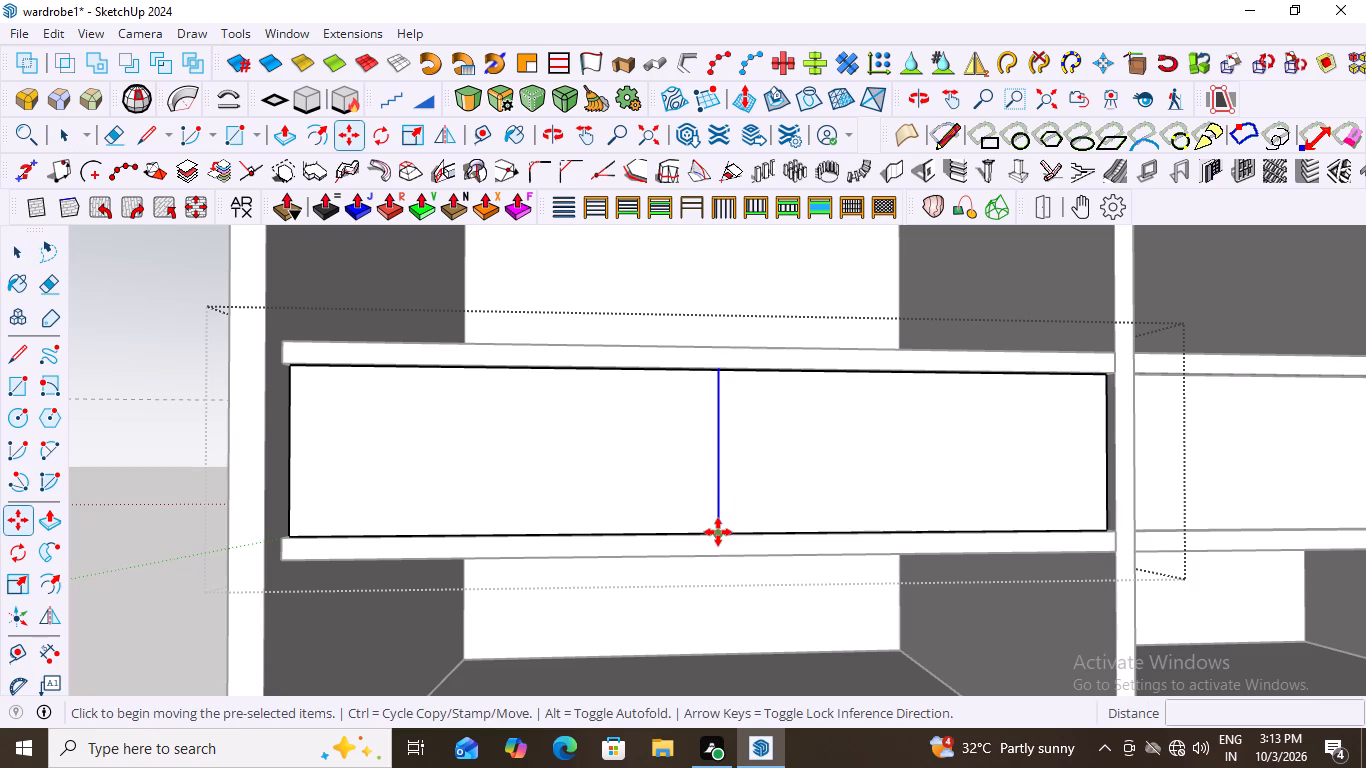
pyautogui.click(718, 532)
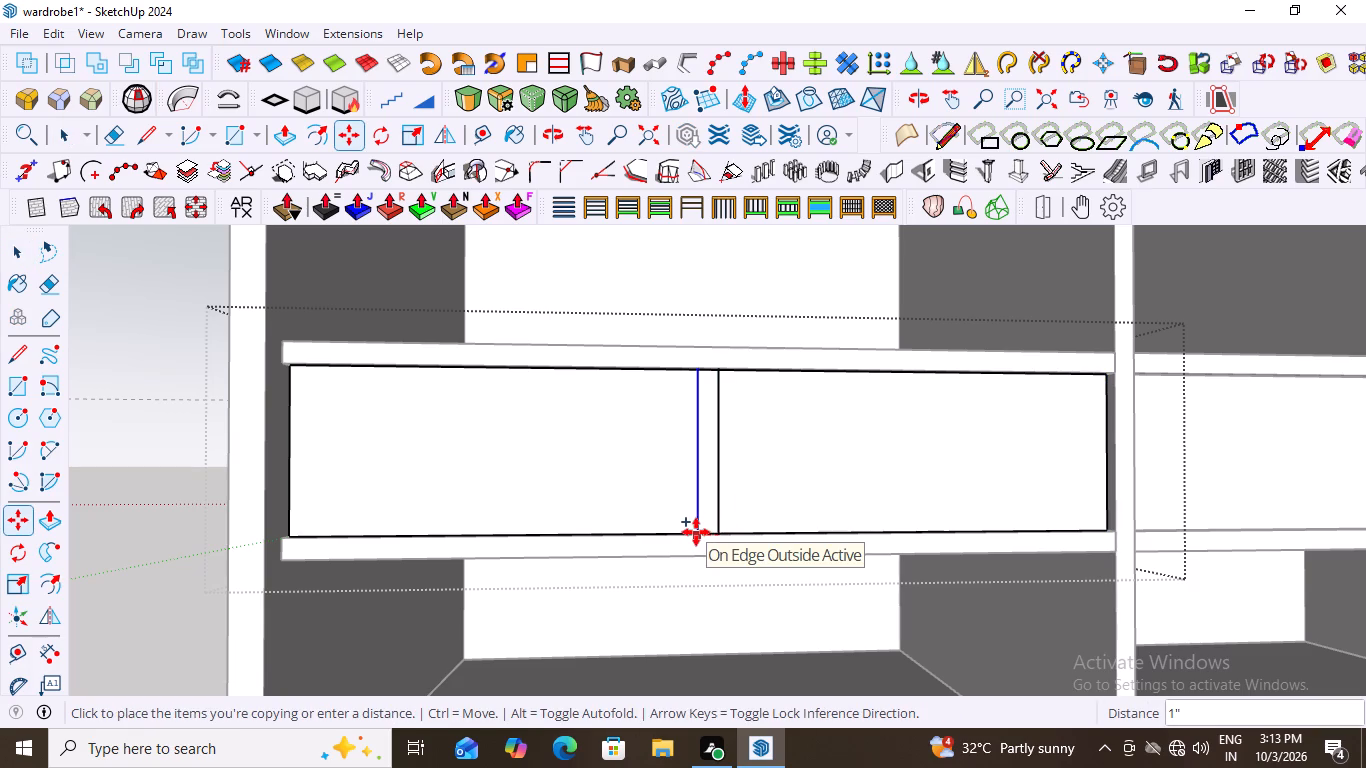
pyautogui.press('.')
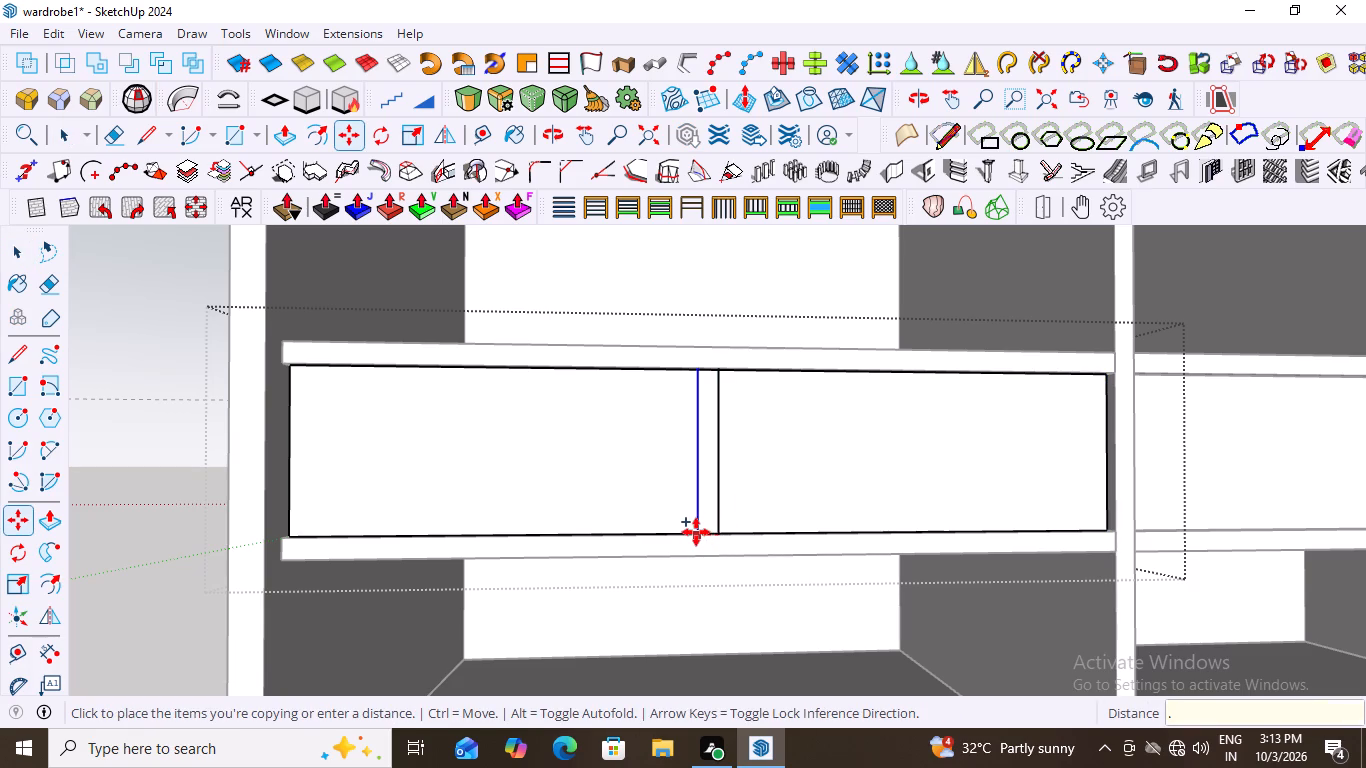
pyautogui.press('5')
pyautogui.hotkey('shift', '"')
pyautogui.press('Return')
# Copy the offset line 1" to the right, onto the other side of the centre line, and leave the group.
pyautogui.scroll(2, 737, 553)
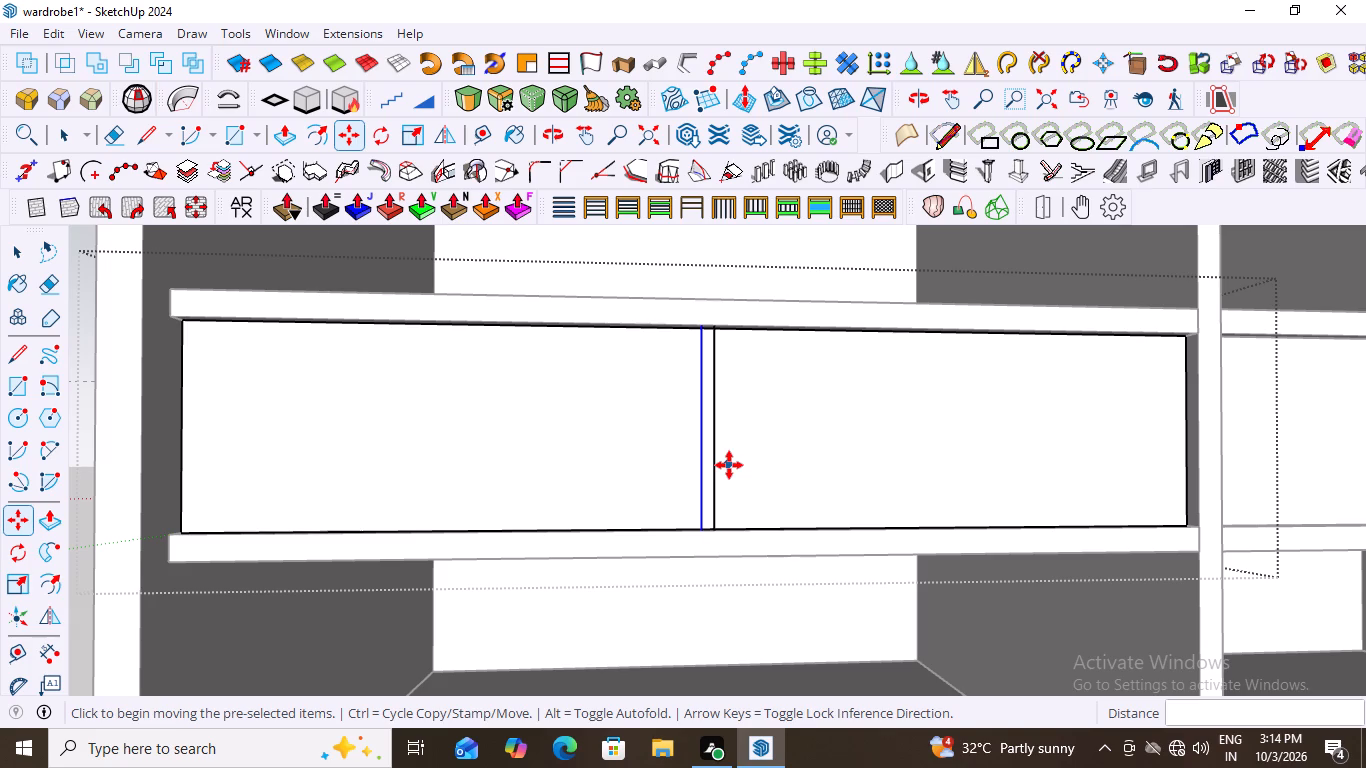
pyautogui.click(701, 530)
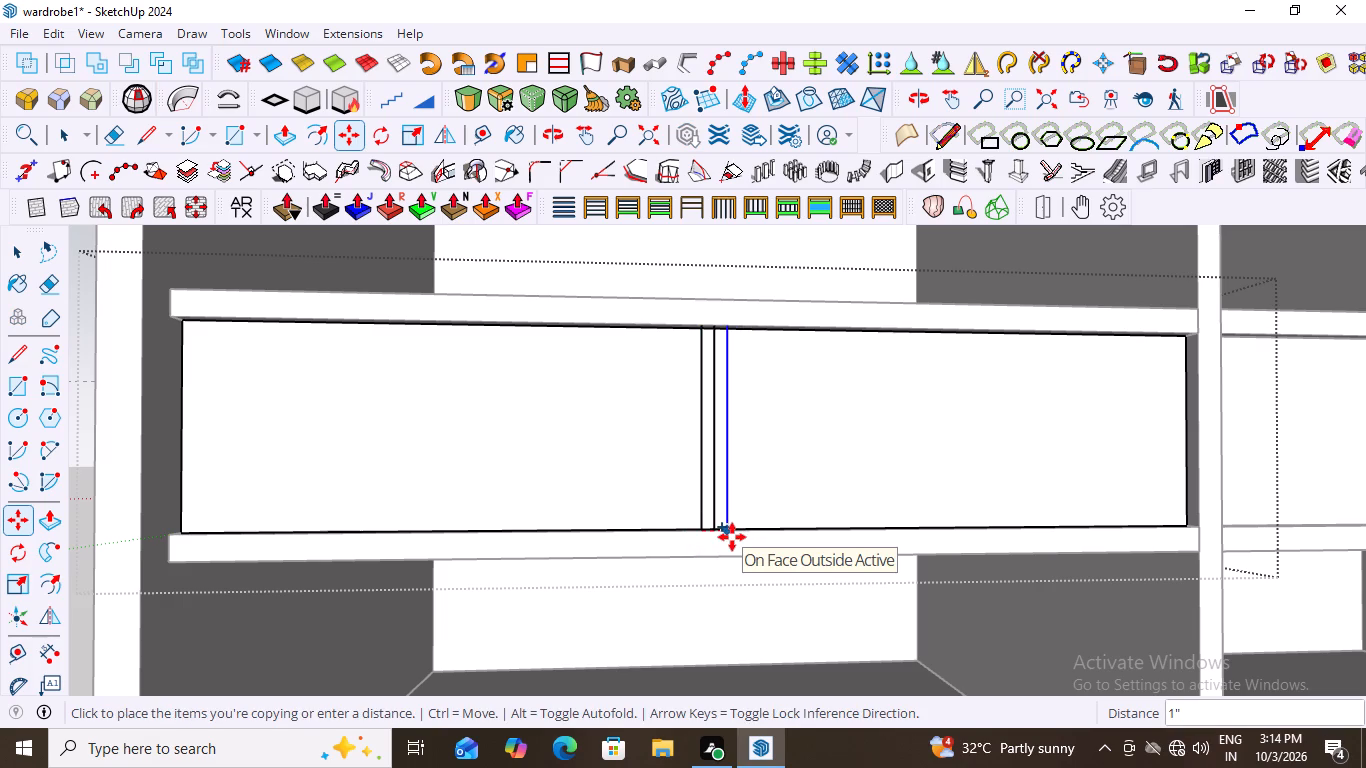
pyautogui.press('1')
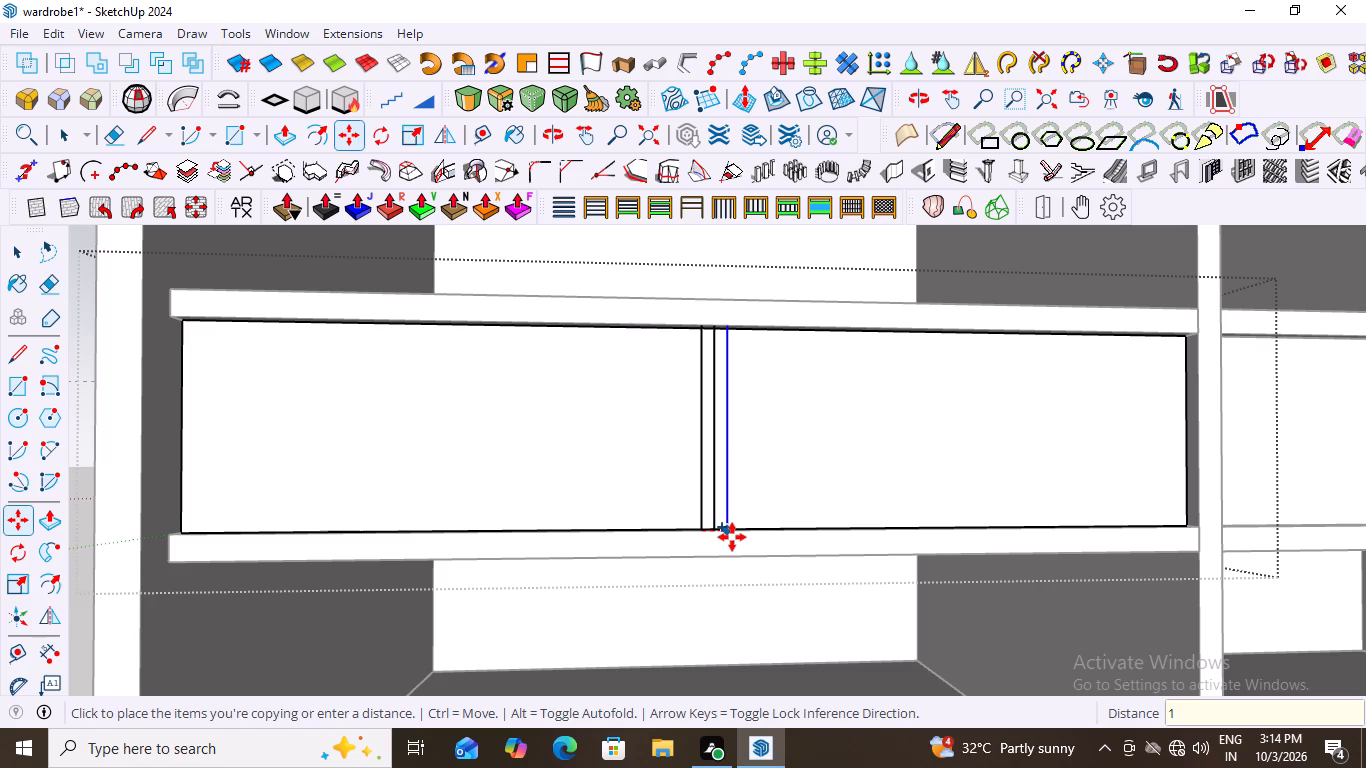
pyautogui.hotkey('shift', '"')
pyautogui.press('Return')
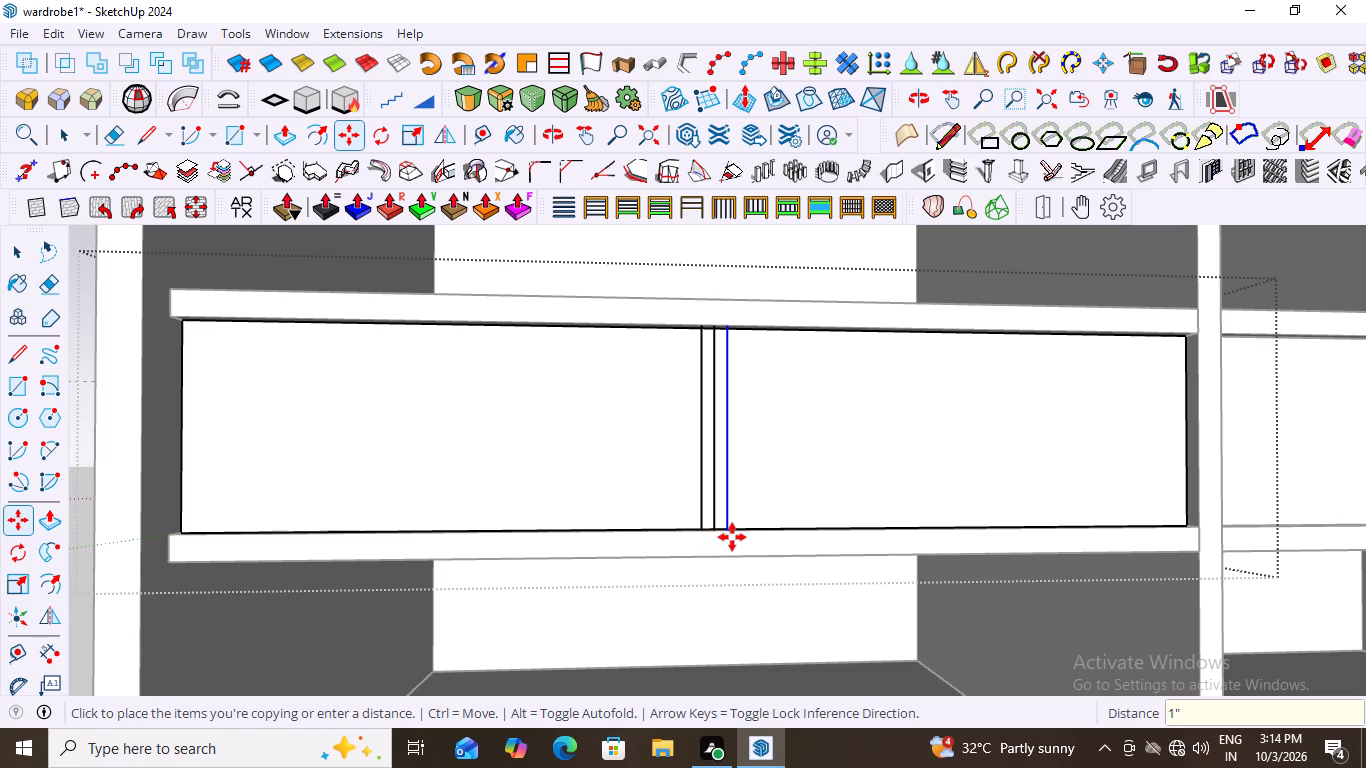
pyautogui.press('space')
pyautogui.scroll(-4, 739, 552)
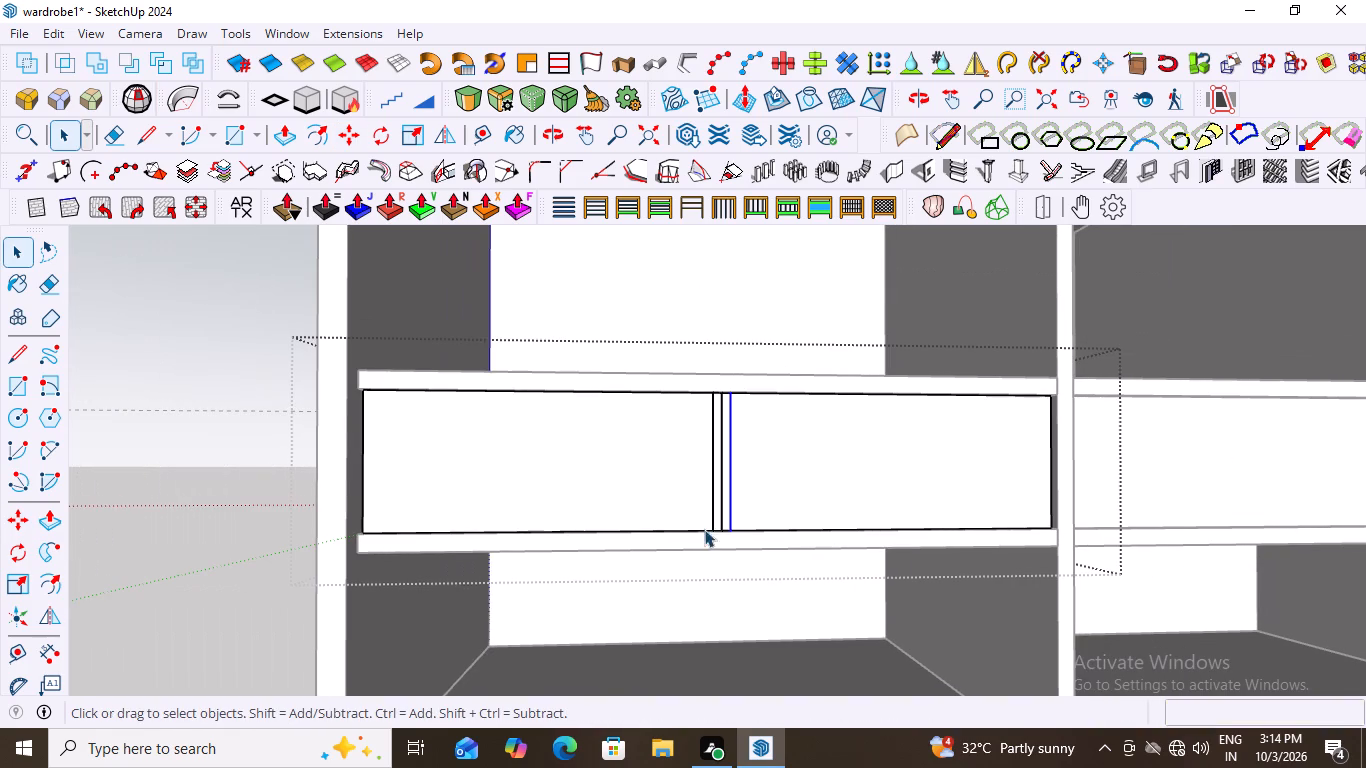
pyautogui.scroll(3, 692, 523)
pyautogui.click(108, 340)
# Delete the vertical centre line and its two offset copies from the left-hand drawer block's front face.
pyautogui.scroll(2, 719, 424)
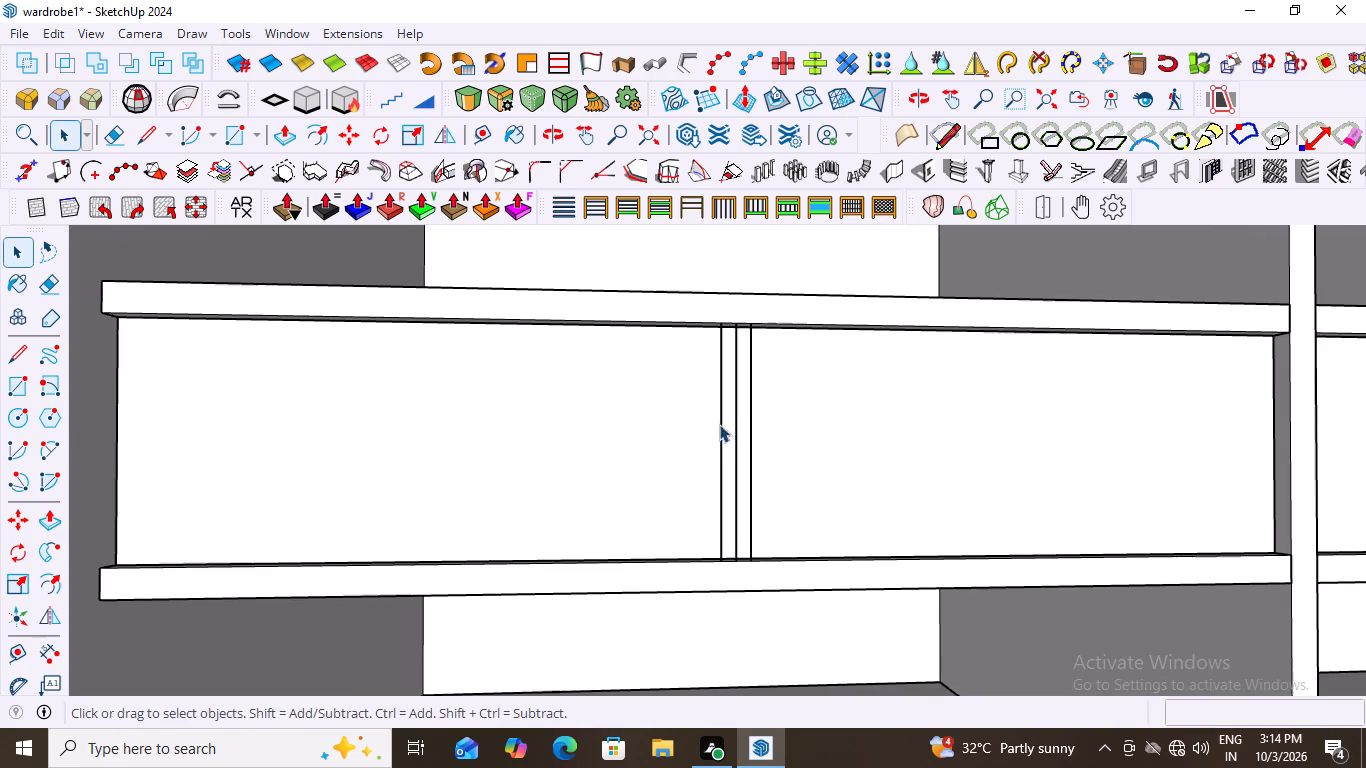
pyautogui.click(735, 434)
pyautogui.scroll(3, 734, 436)
pyautogui.doubleClick(734, 436)
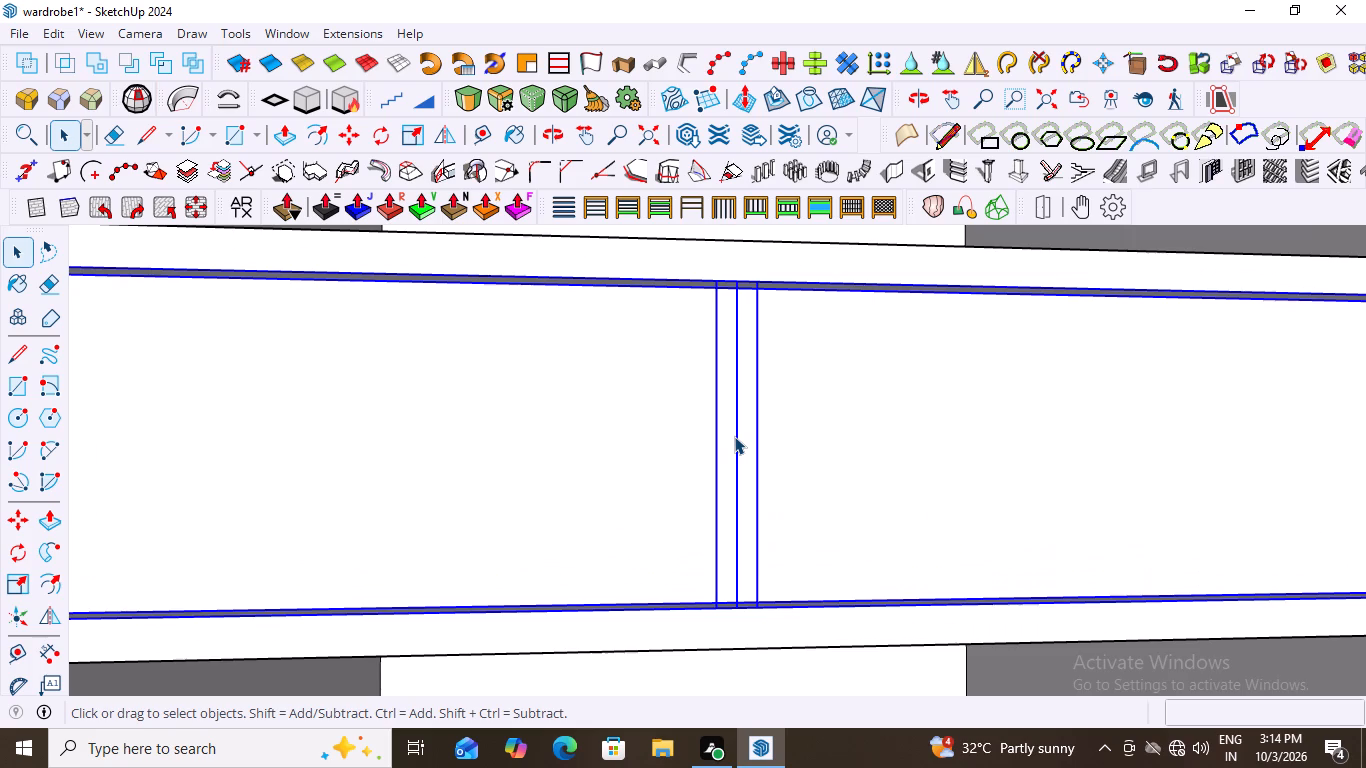
pyautogui.scroll(4, 734, 436)
pyautogui.scroll(-4, 724, 436)
pyautogui.moveTo(746, 451); pyautogui.dragTo(746, 454, button='middle')
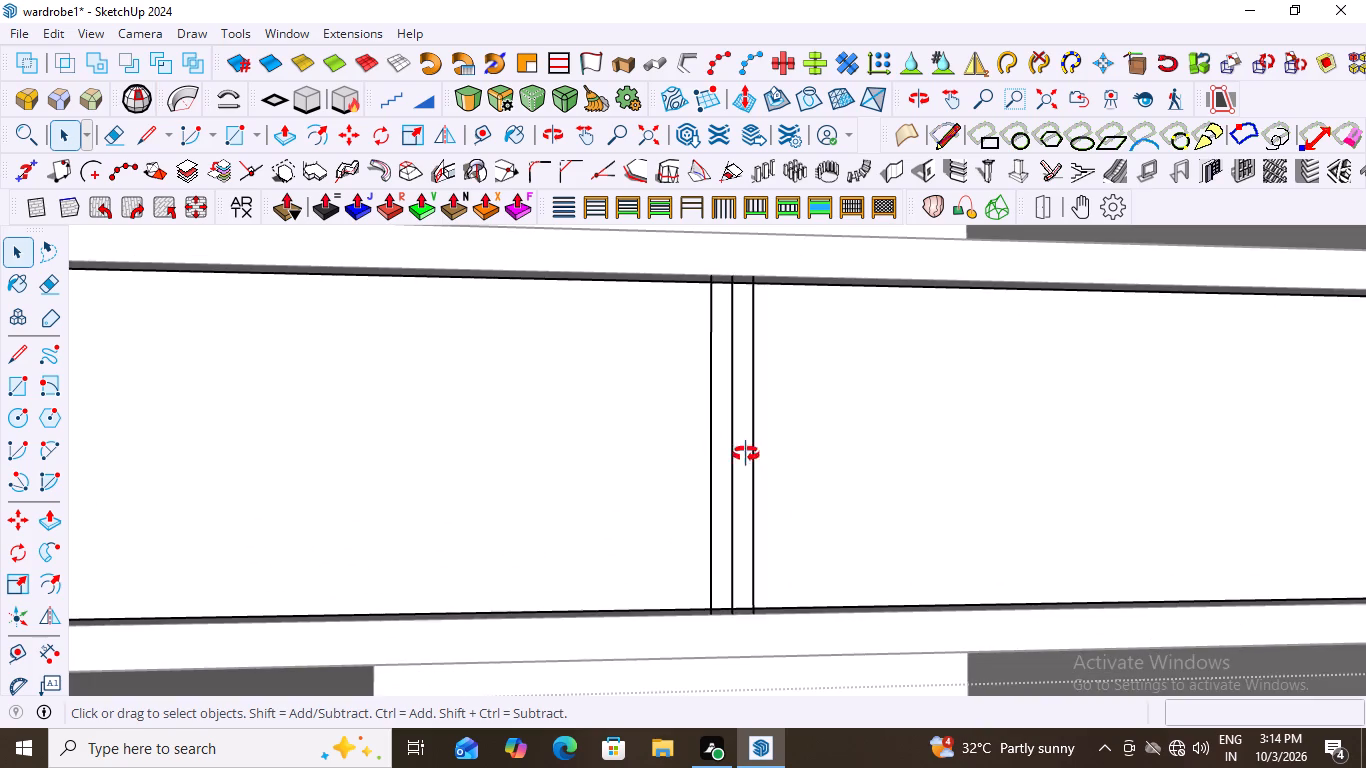
pyautogui.moveTo(746, 454); pyautogui.dragTo(738, 502, button='middle')
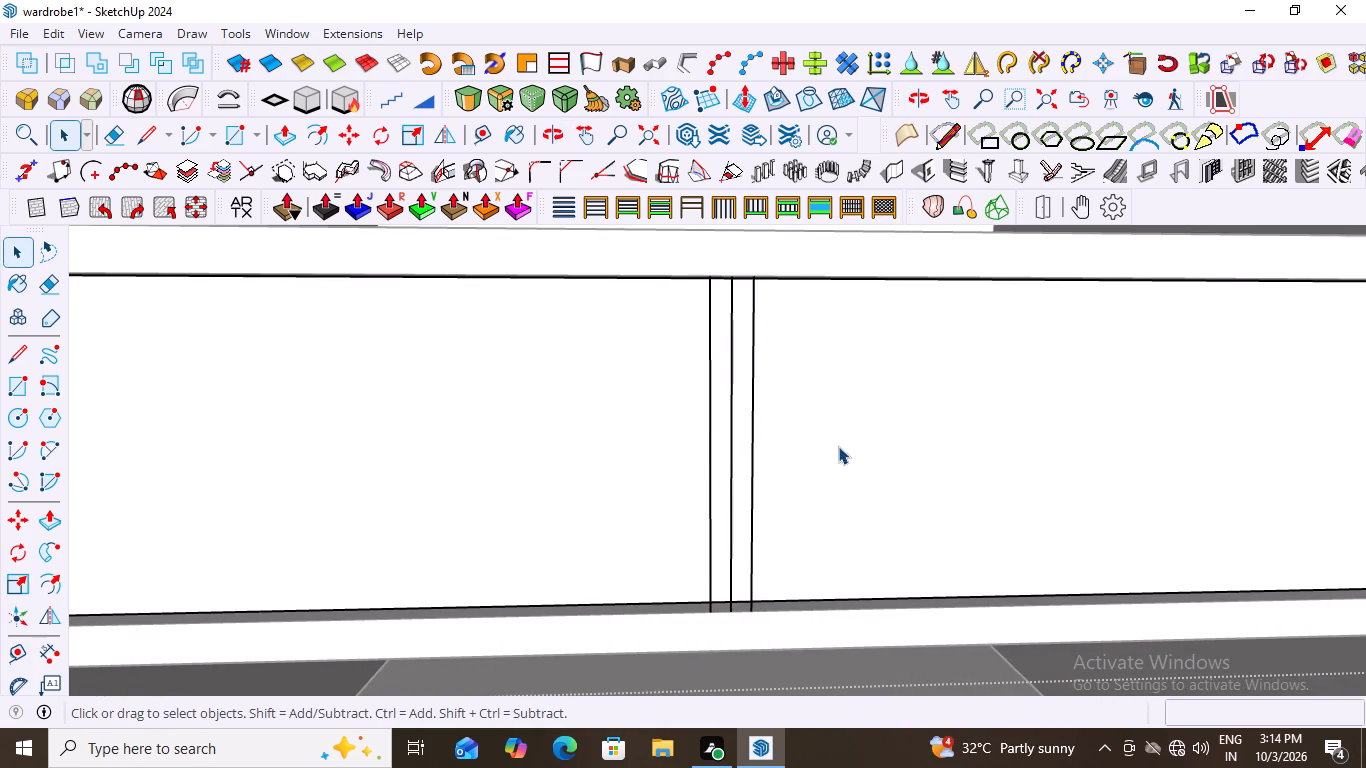
pyautogui.moveTo(838, 446); pyautogui.dragTo(651, 509)
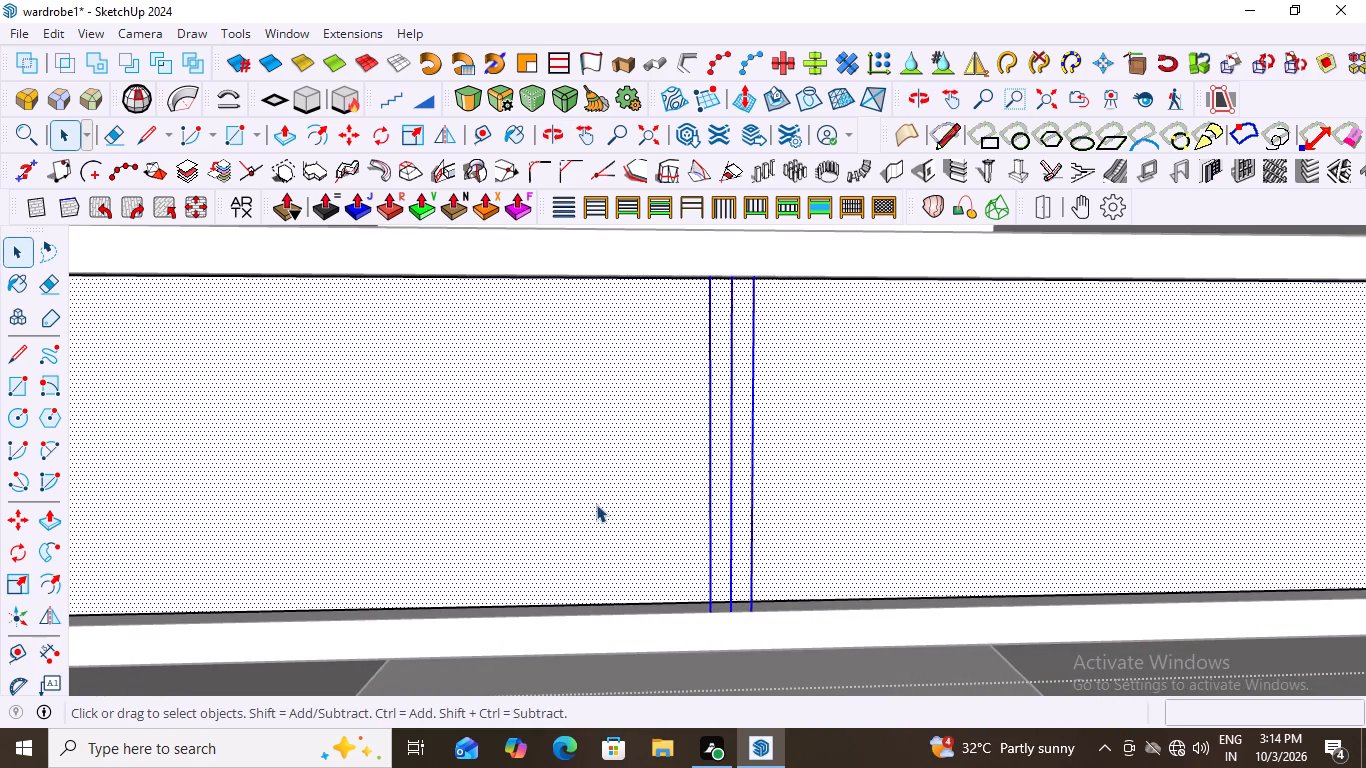
pyautogui.keyDown('shift'); pyautogui.click(581, 493); pyautogui.keyUp('shift')
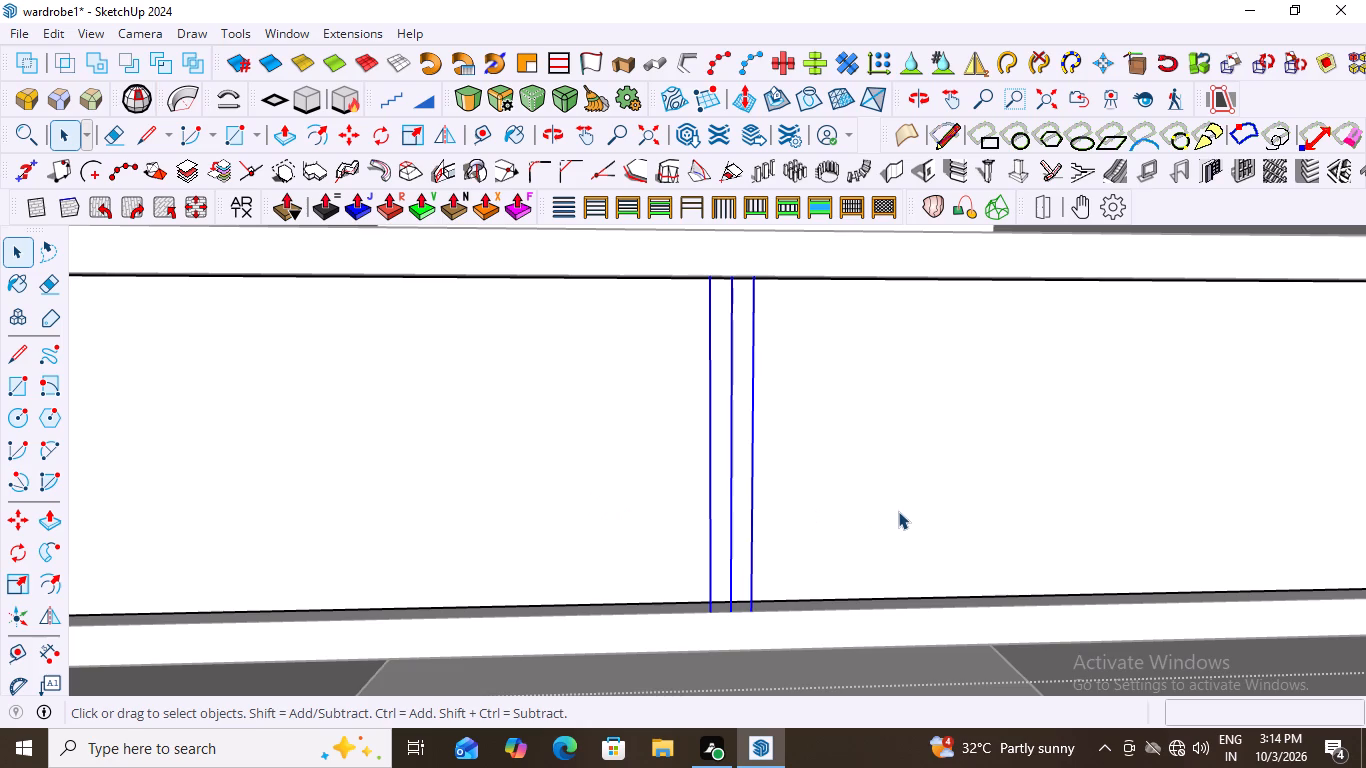
pyautogui.press('Delete')
pyautogui.scroll(-4, 755, 521)
pyautogui.scroll(3, 731, 450)
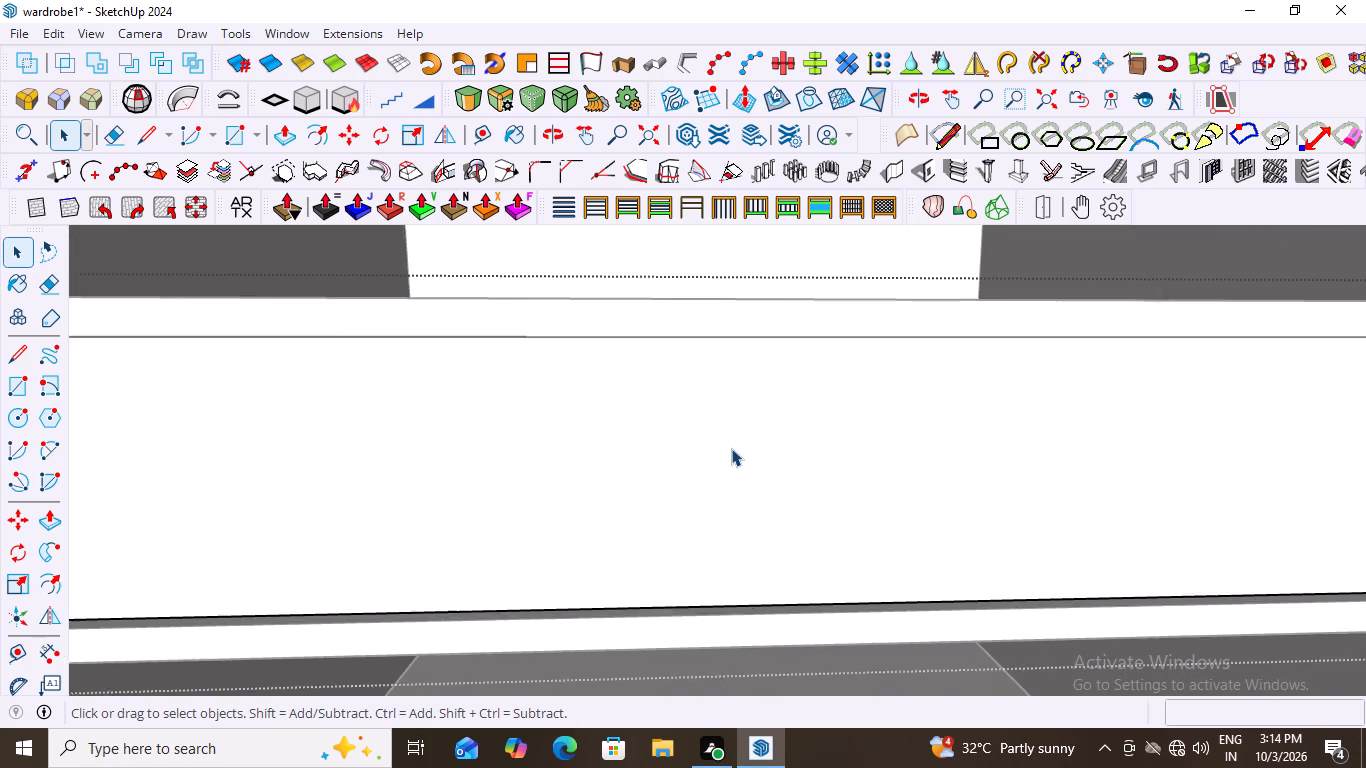
# Draw a new vertical 8" centre line on the drawer block's front face between the upper and lower edges' midpoints.
pyautogui.doubleClick(727, 453)
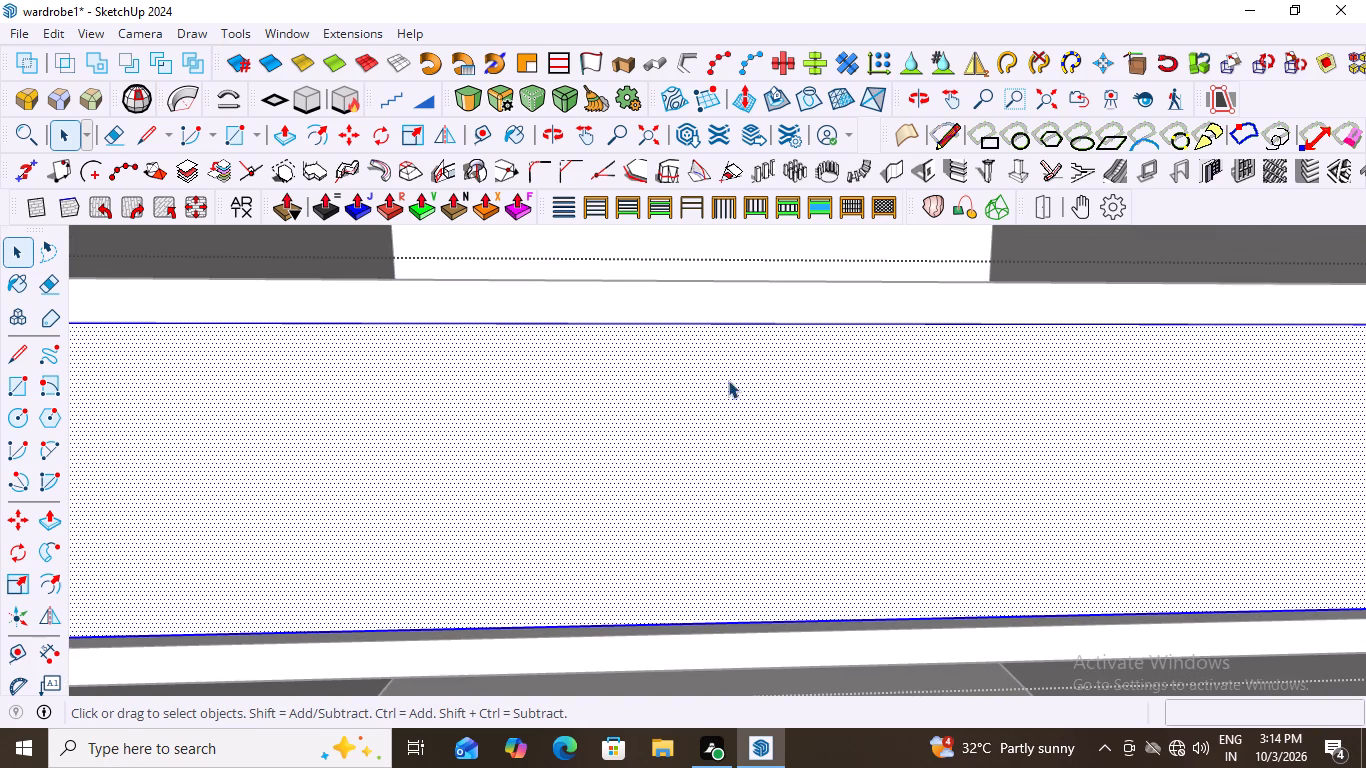
pyautogui.moveTo(734, 369); pyautogui.dragTo(725, 210, button='middle')
pyautogui.scroll(1, 742, 344)
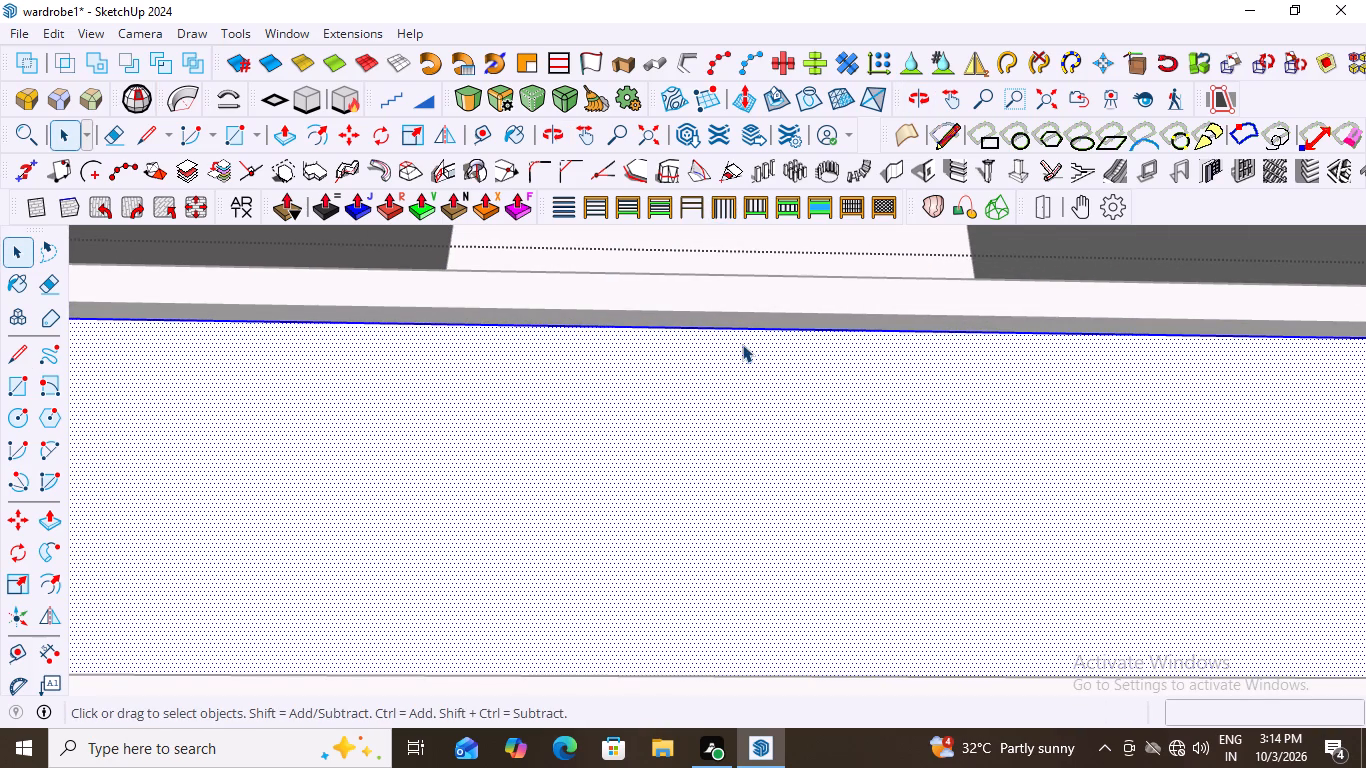
pyautogui.press('l')
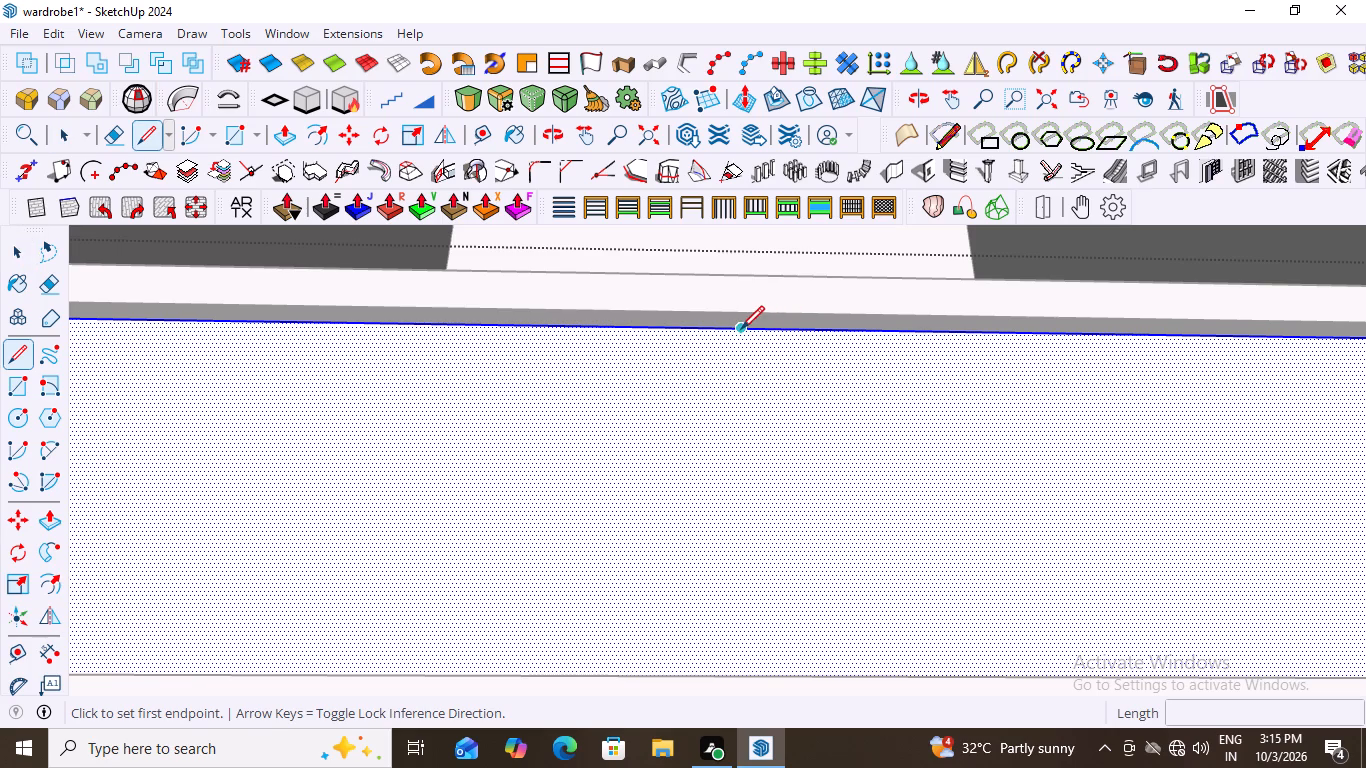
pyautogui.click(741, 329)
pyautogui.scroll(-9, 739, 522)
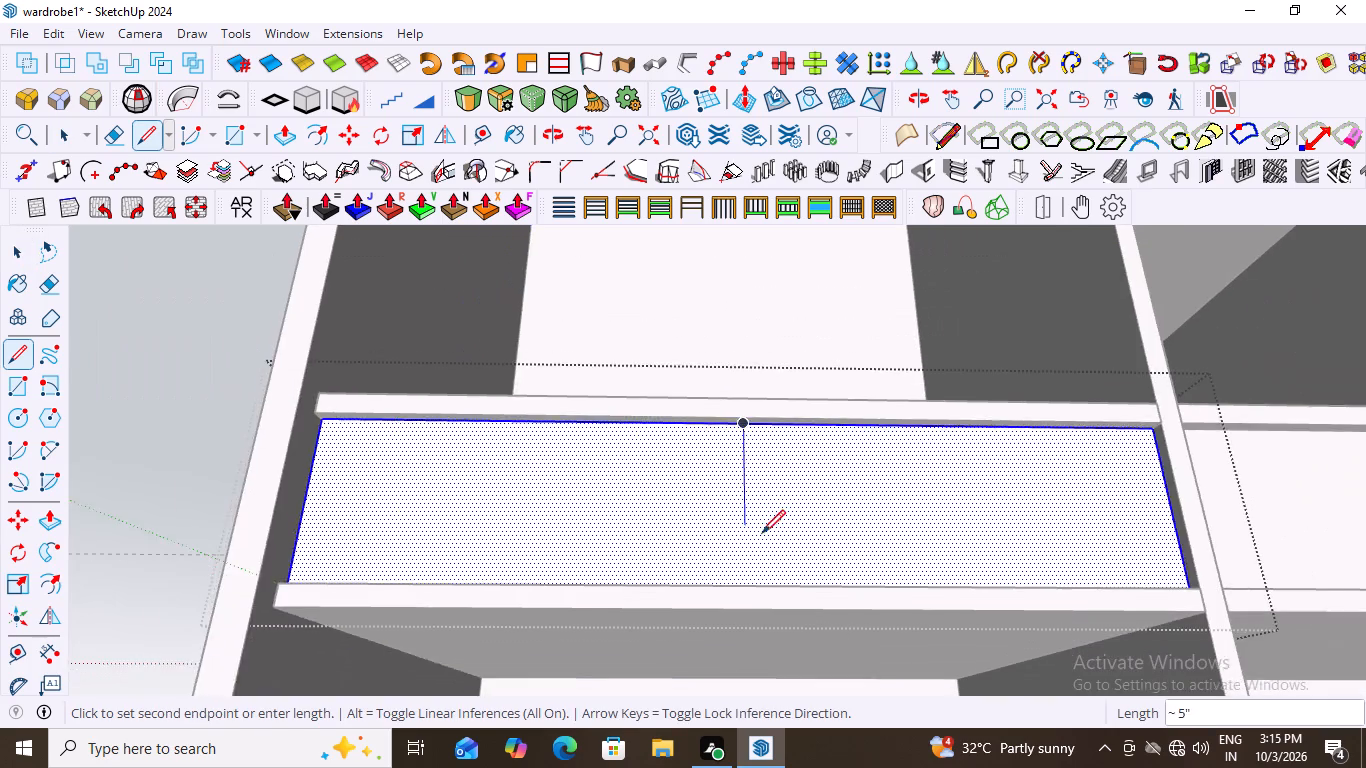
pyautogui.scroll(-2, 762, 533)
pyautogui.moveTo(781, 522); pyautogui.dragTo(781, 659, button='middle')
pyautogui.scroll(-2, 781, 642)
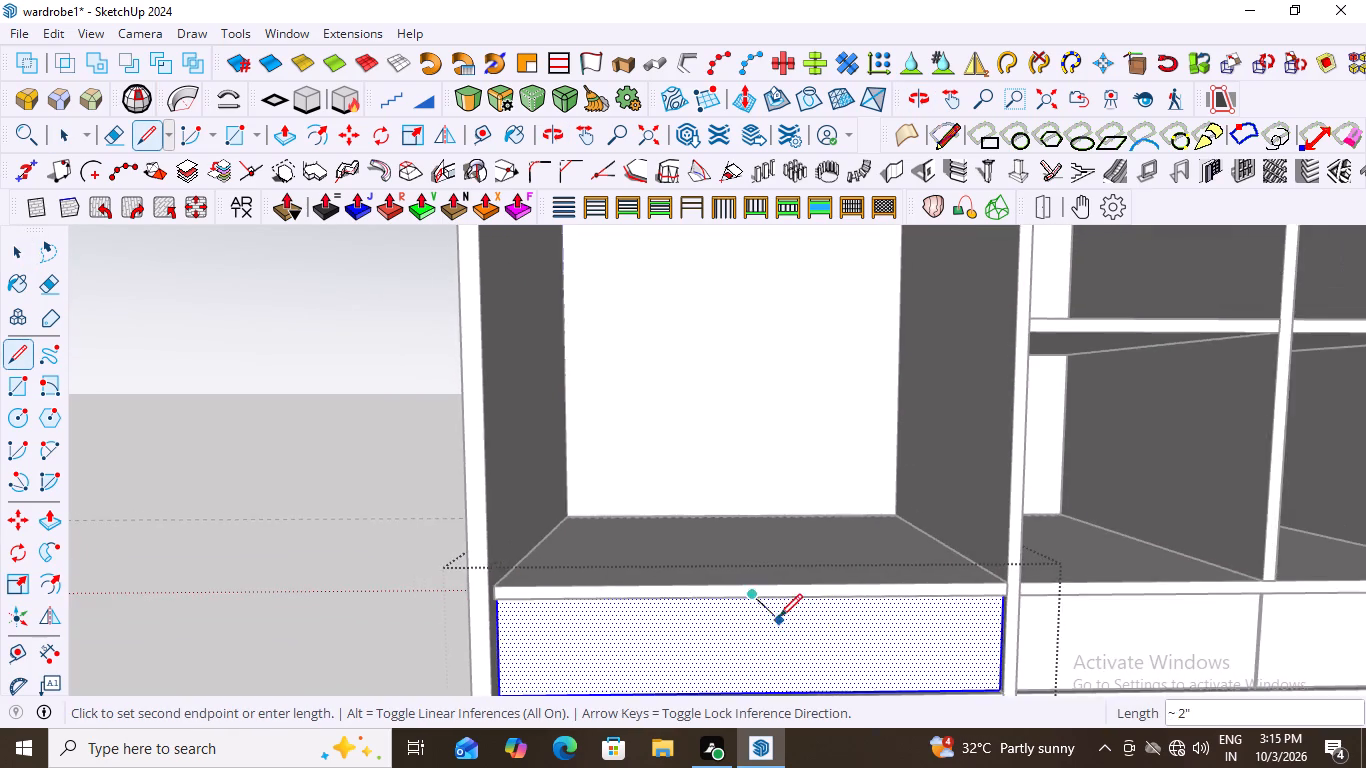
pyautogui.scroll(-3, 779, 617)
pyautogui.scroll(20, 751, 677)
pyautogui.scroll(4, 751, 677)
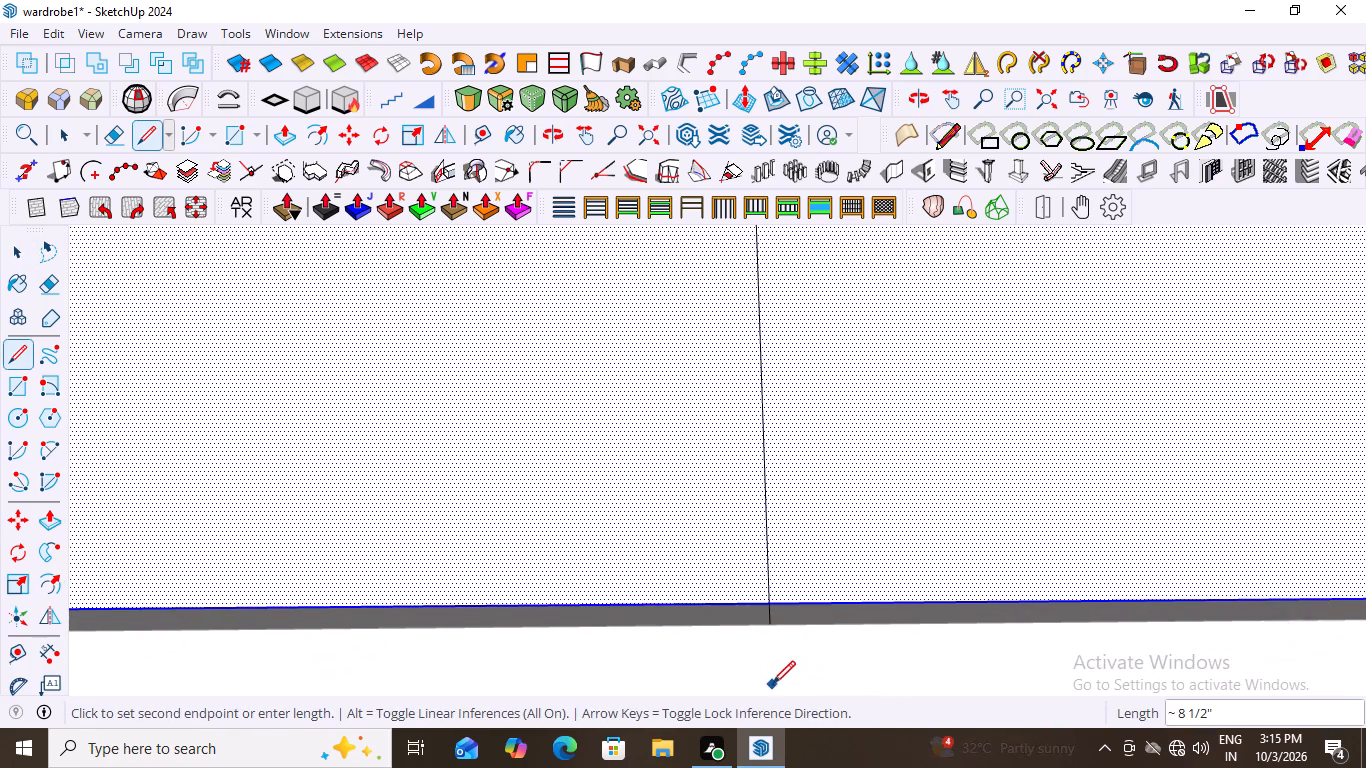
pyautogui.click(737, 605)
pyautogui.scroll(-12, 851, 584)
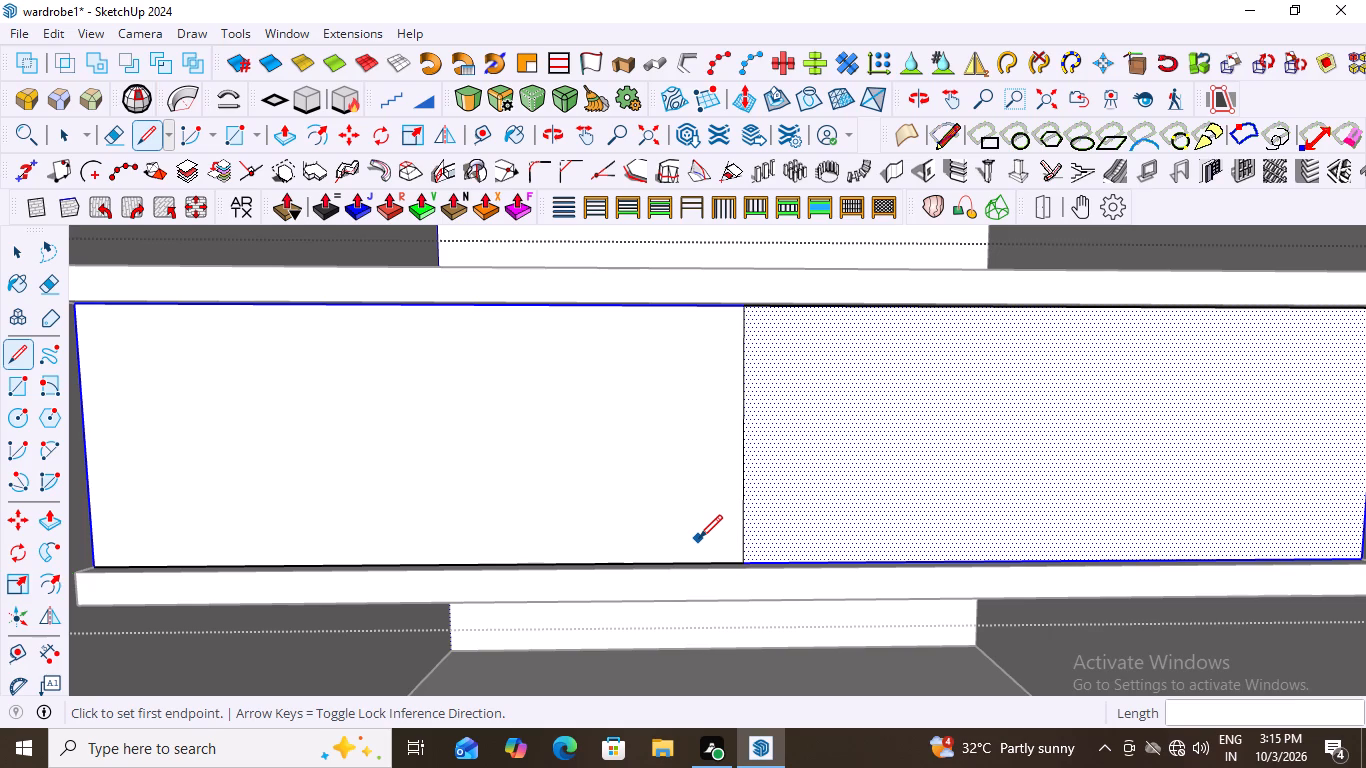
pyautogui.press('space')
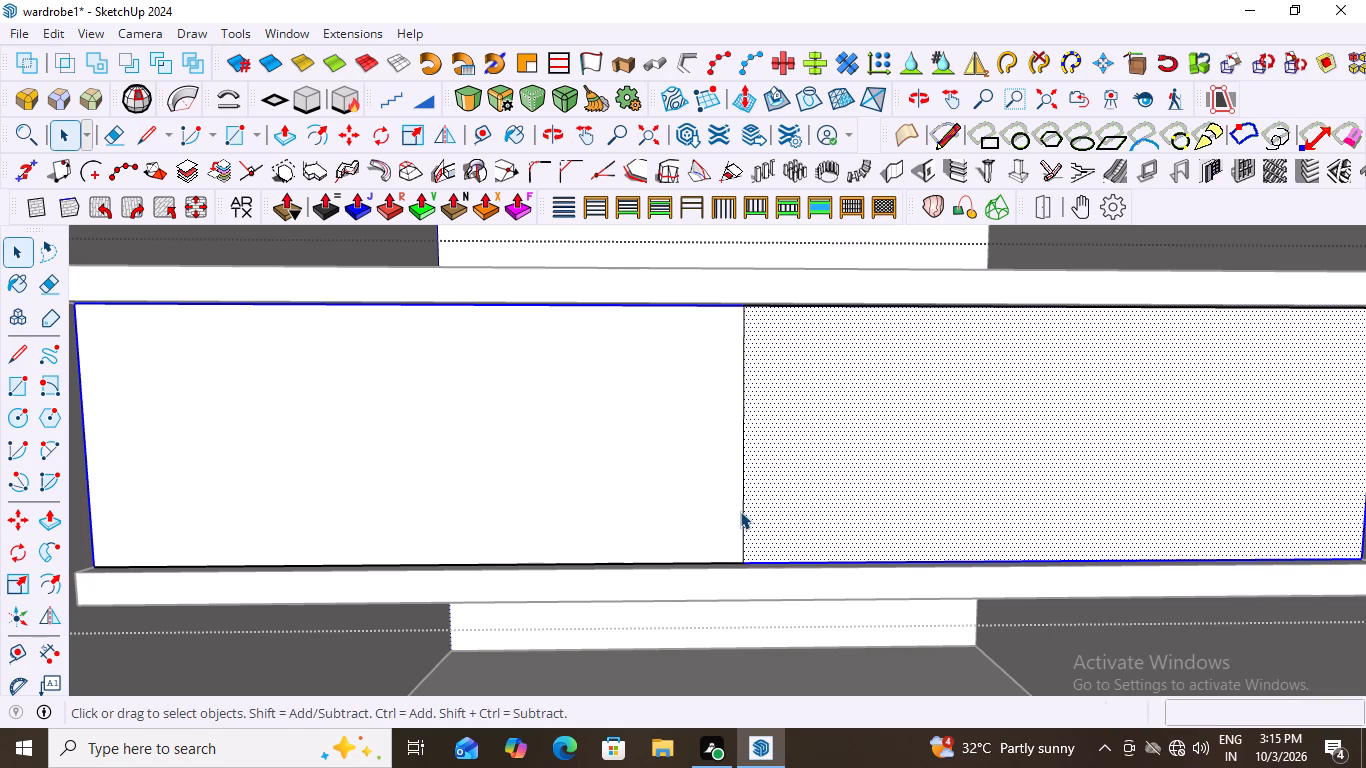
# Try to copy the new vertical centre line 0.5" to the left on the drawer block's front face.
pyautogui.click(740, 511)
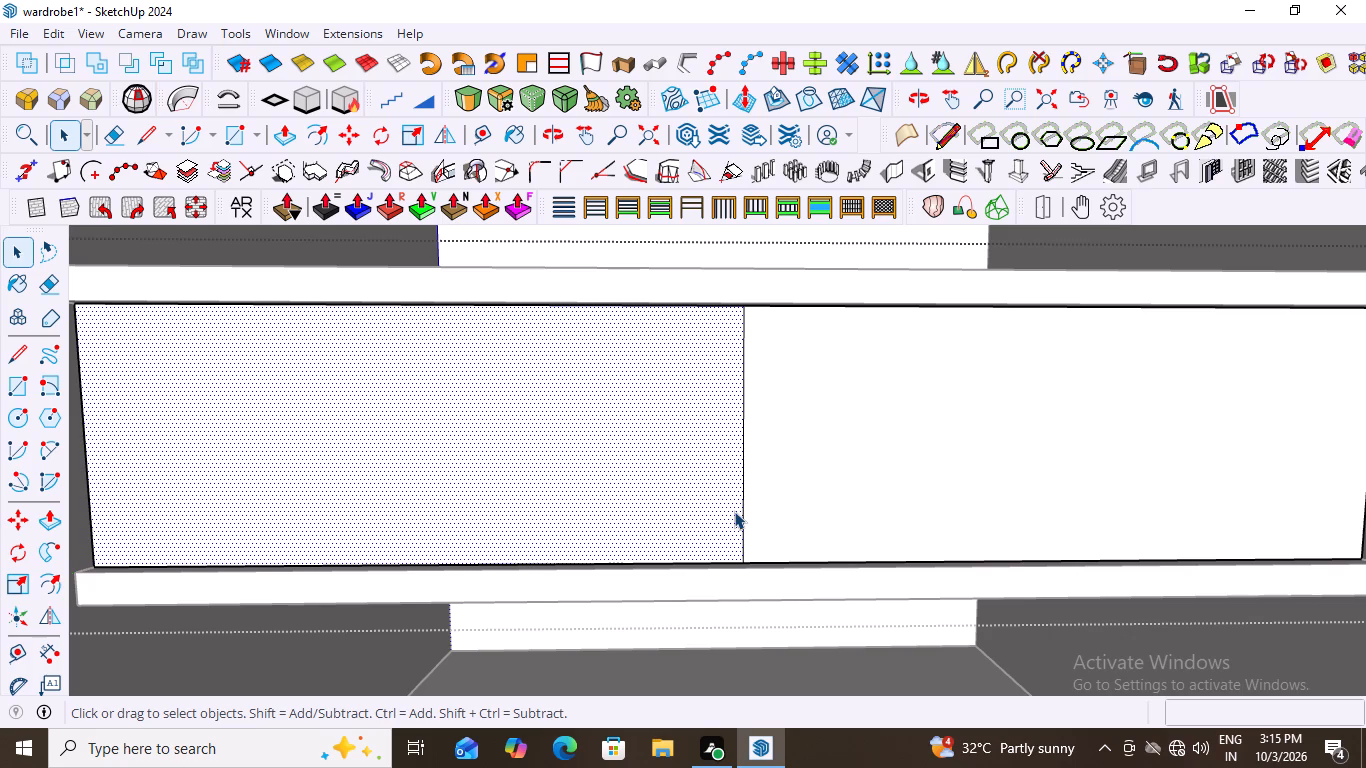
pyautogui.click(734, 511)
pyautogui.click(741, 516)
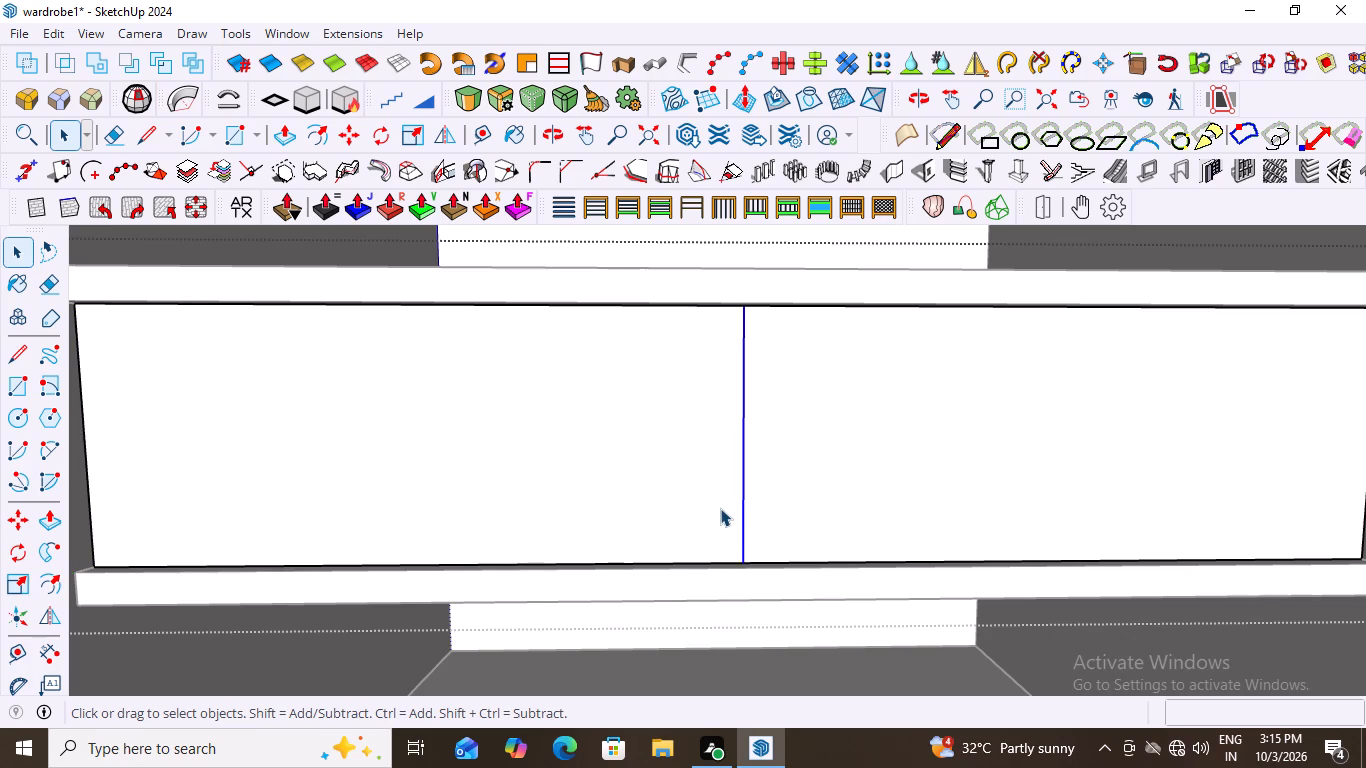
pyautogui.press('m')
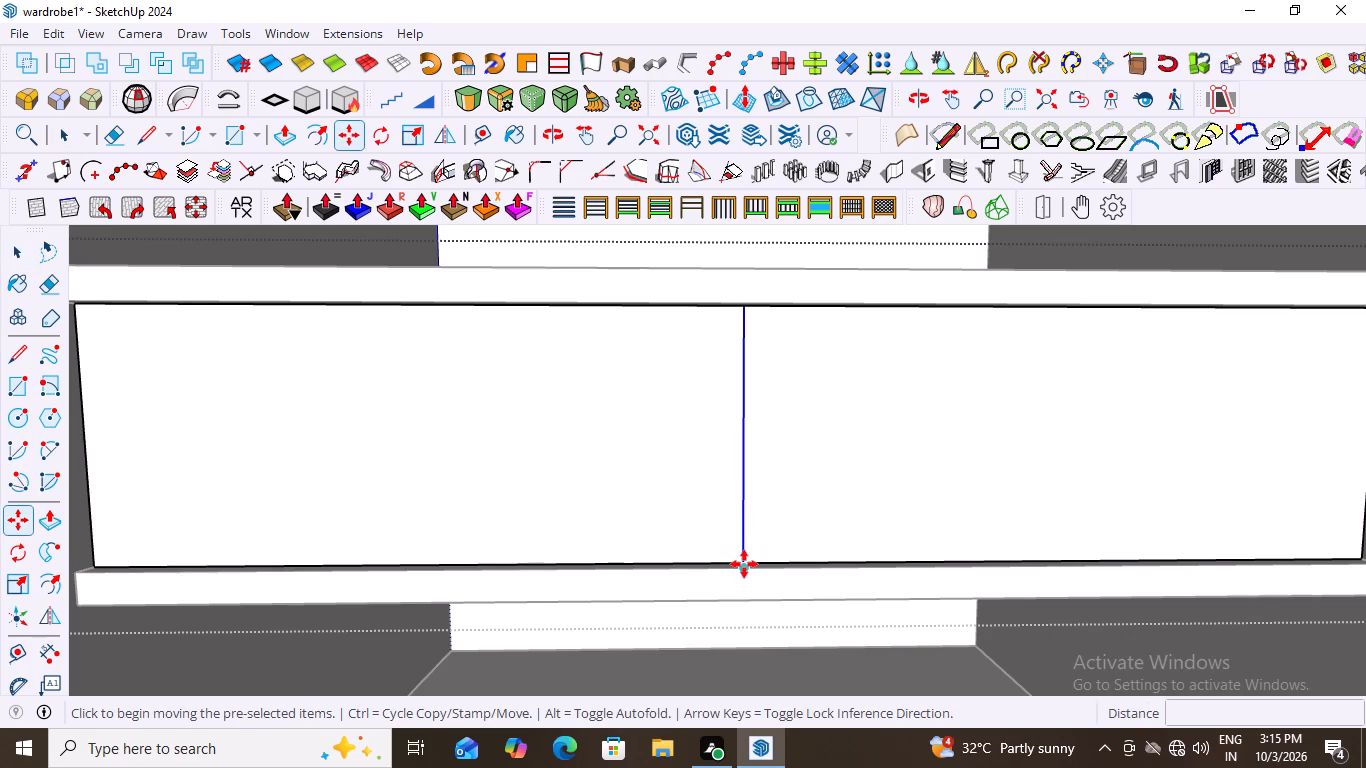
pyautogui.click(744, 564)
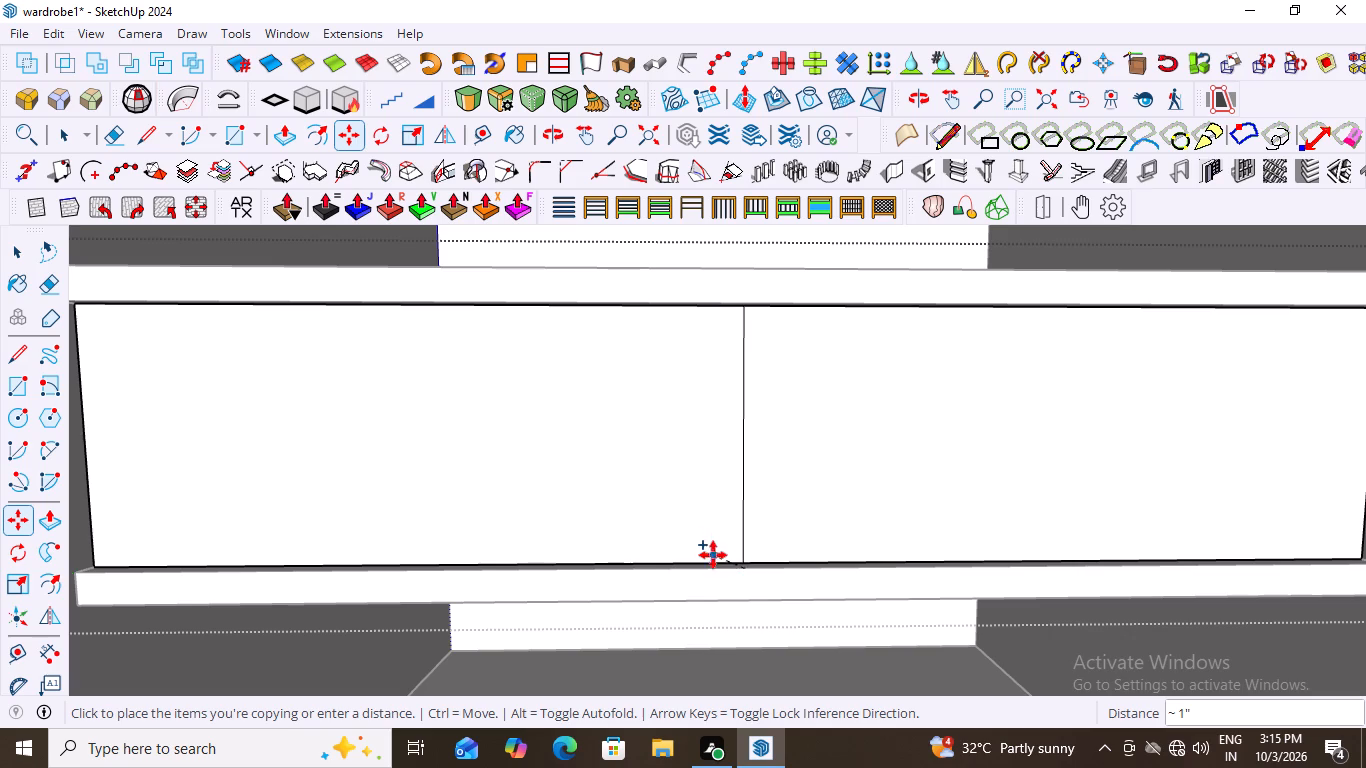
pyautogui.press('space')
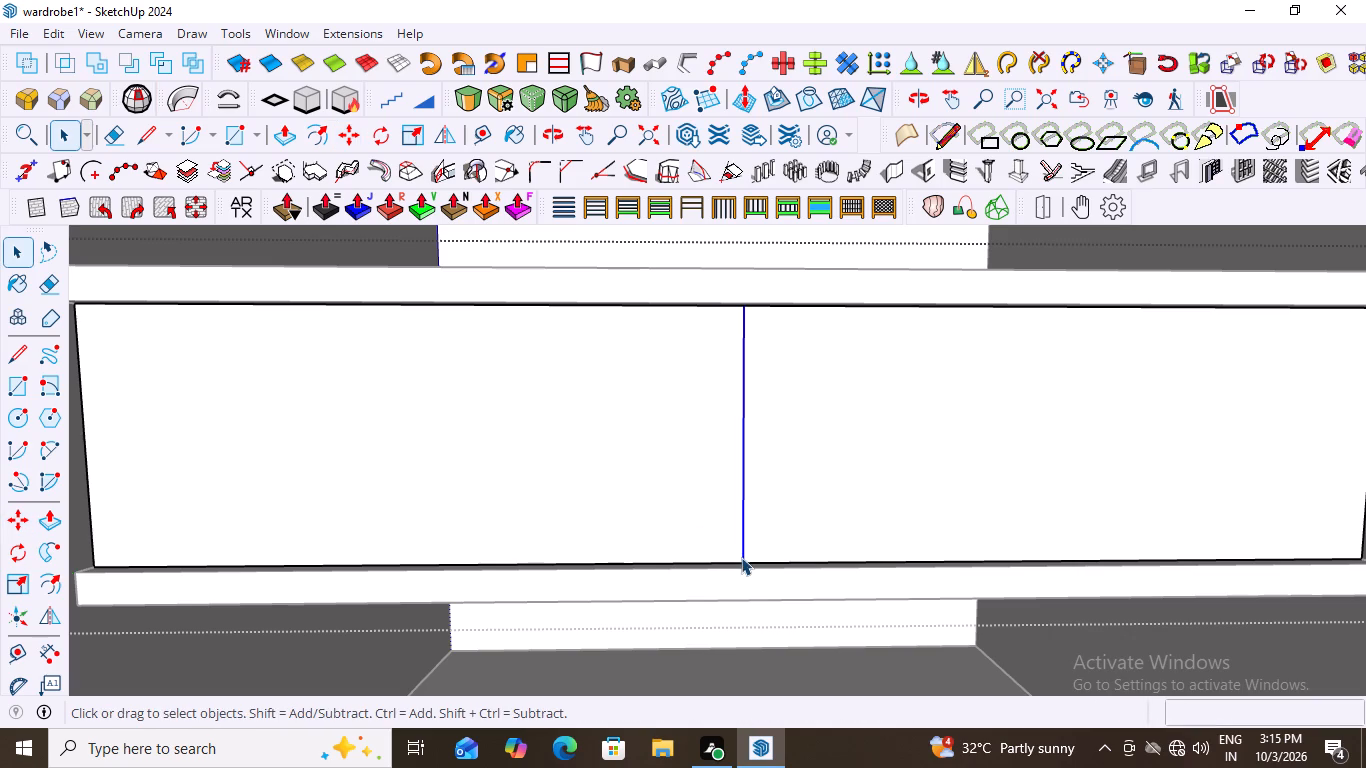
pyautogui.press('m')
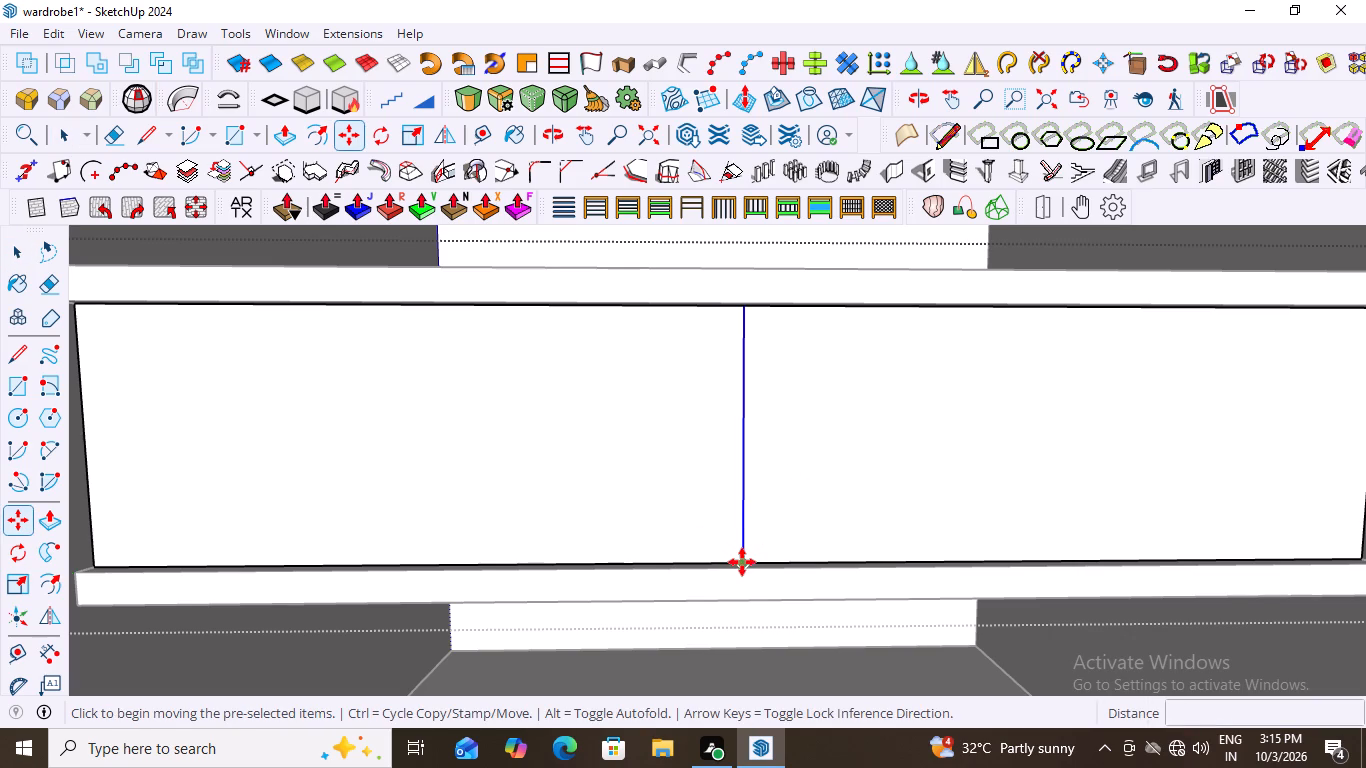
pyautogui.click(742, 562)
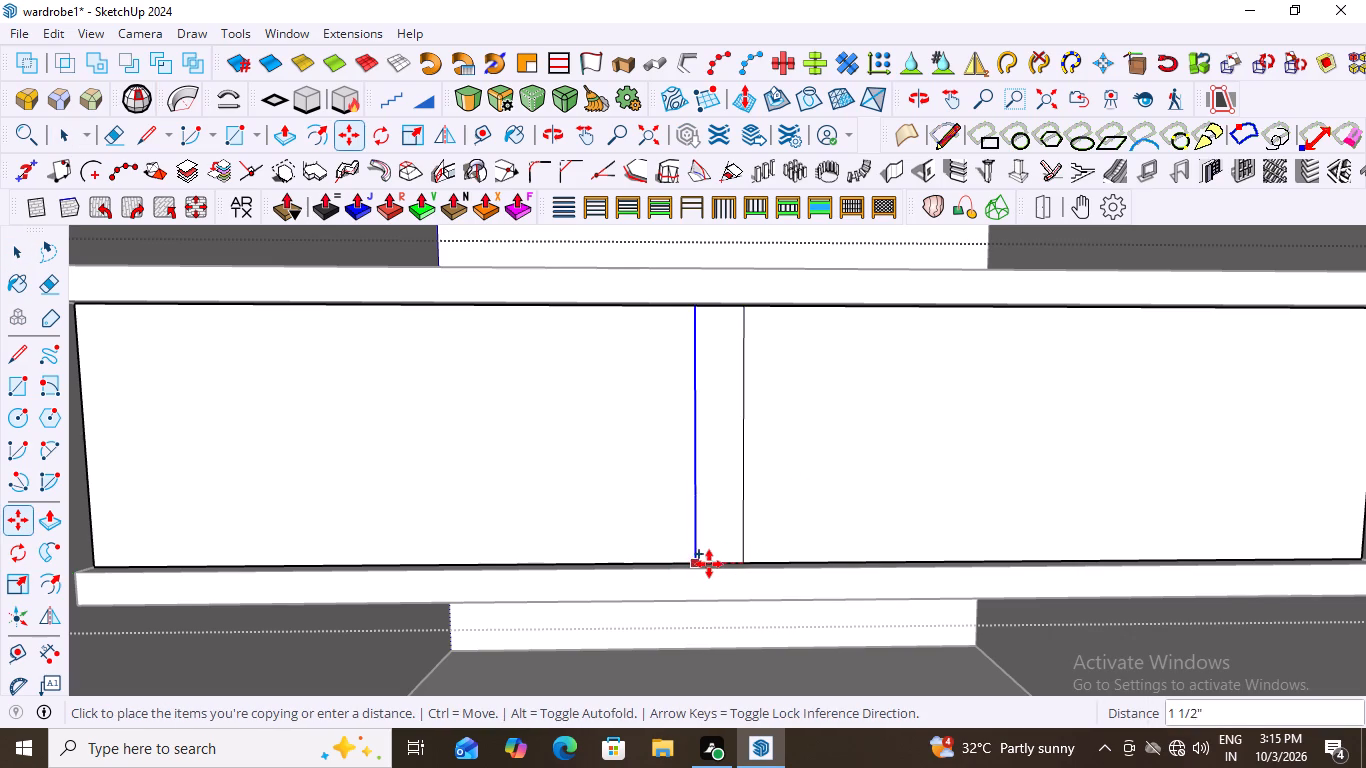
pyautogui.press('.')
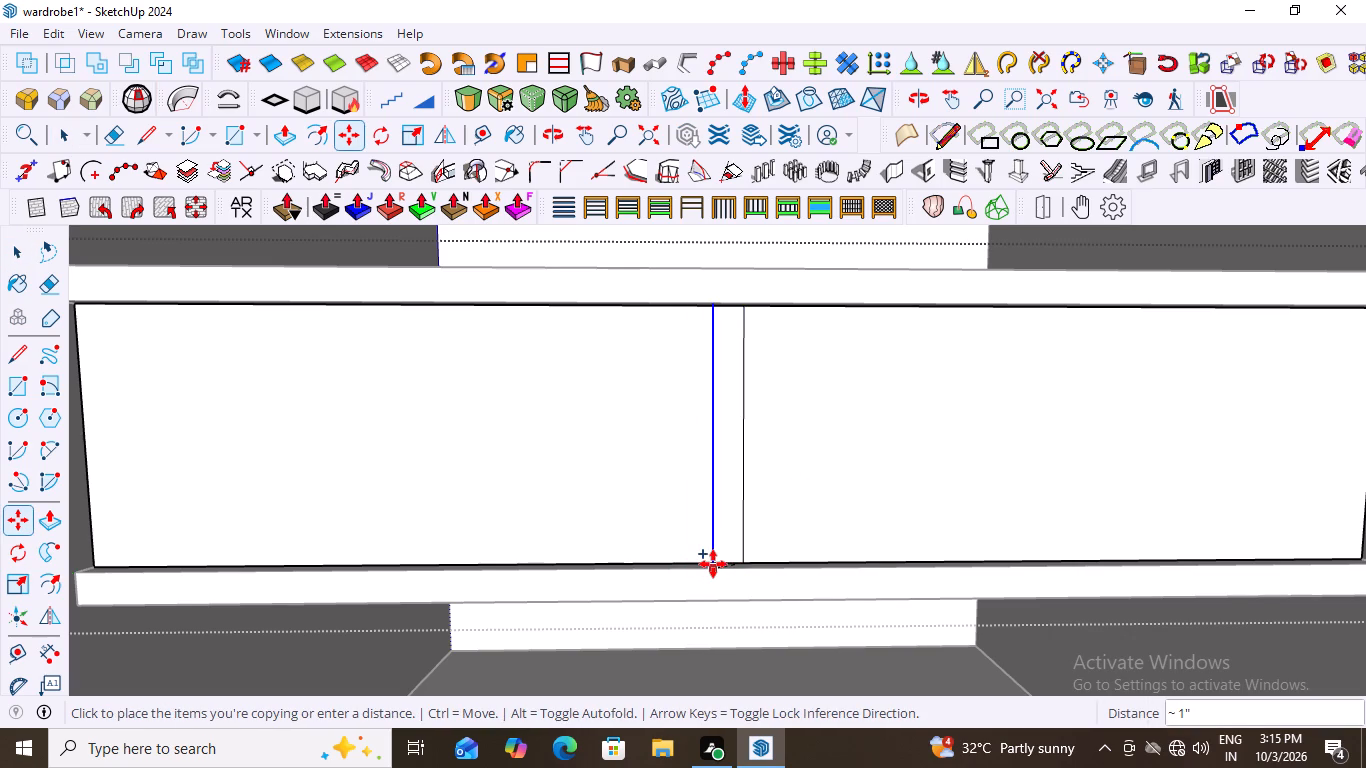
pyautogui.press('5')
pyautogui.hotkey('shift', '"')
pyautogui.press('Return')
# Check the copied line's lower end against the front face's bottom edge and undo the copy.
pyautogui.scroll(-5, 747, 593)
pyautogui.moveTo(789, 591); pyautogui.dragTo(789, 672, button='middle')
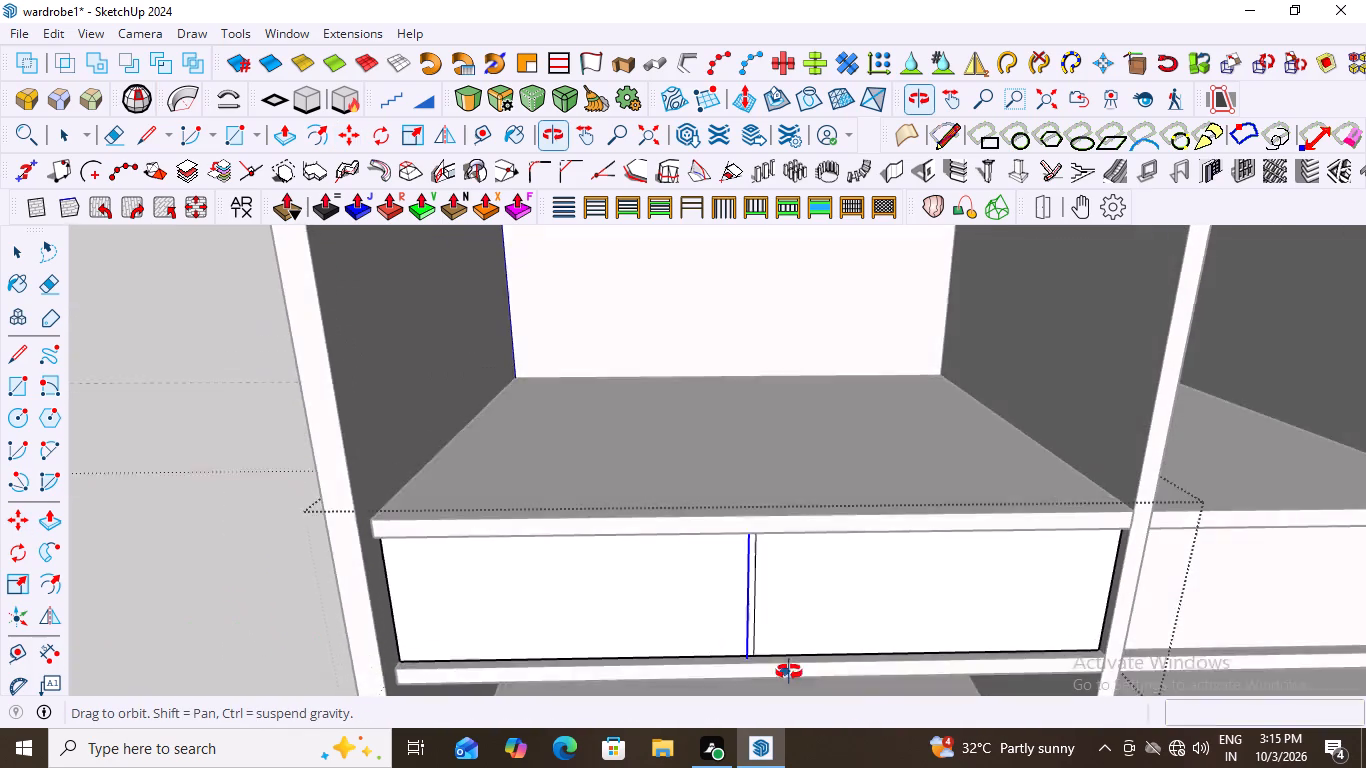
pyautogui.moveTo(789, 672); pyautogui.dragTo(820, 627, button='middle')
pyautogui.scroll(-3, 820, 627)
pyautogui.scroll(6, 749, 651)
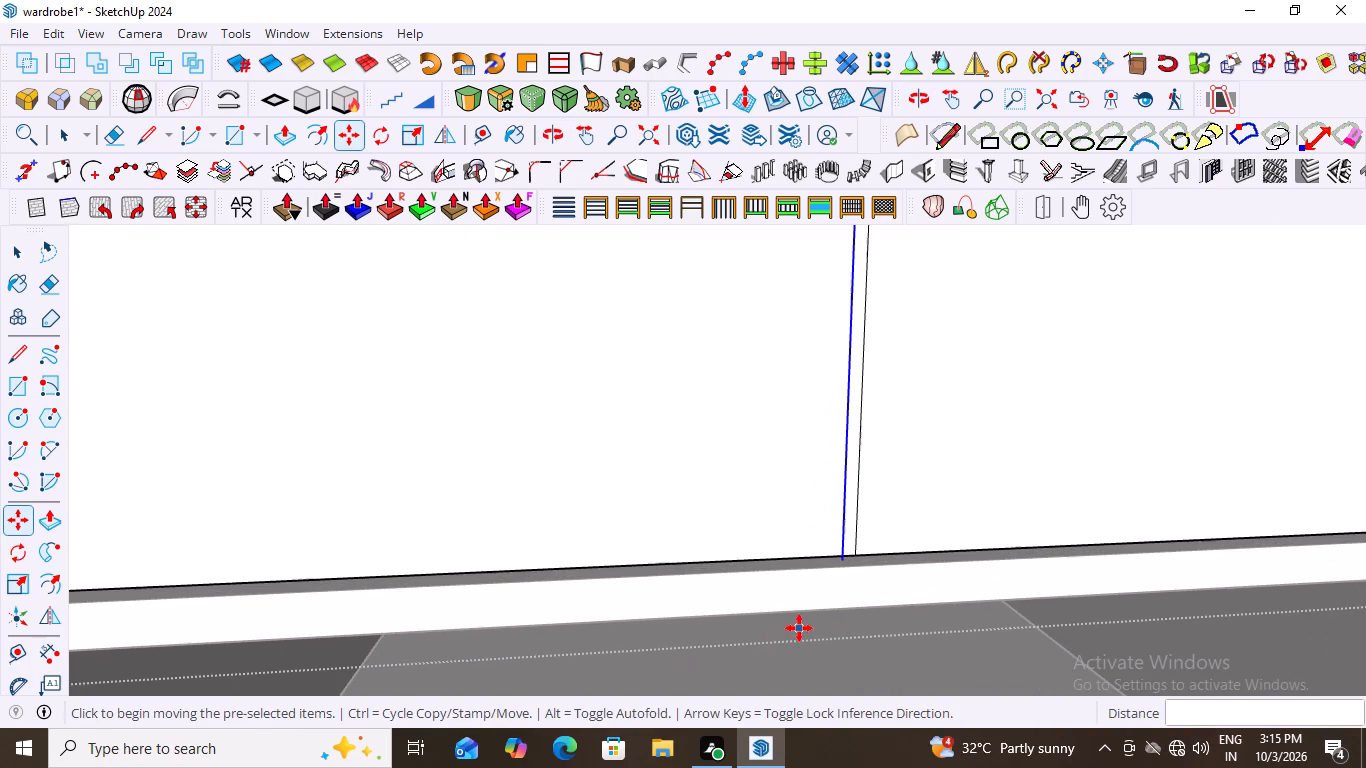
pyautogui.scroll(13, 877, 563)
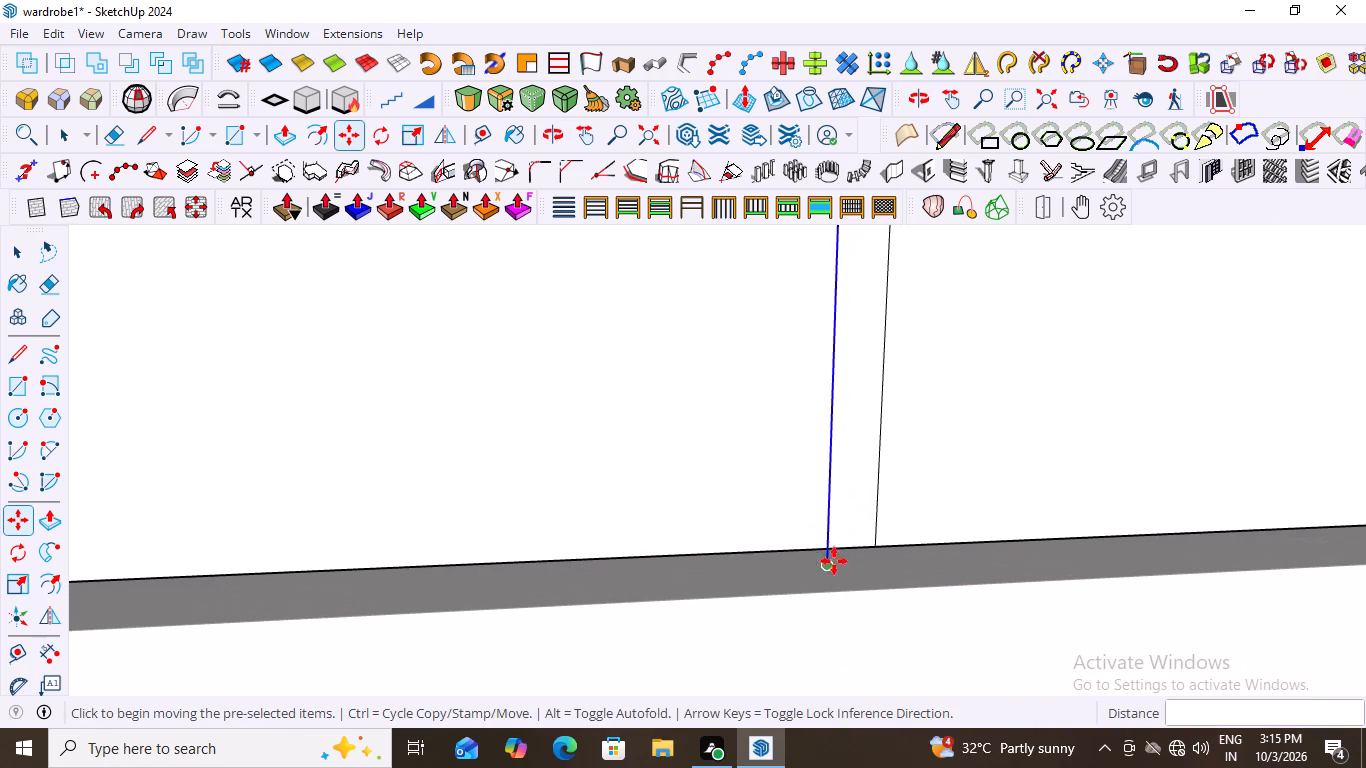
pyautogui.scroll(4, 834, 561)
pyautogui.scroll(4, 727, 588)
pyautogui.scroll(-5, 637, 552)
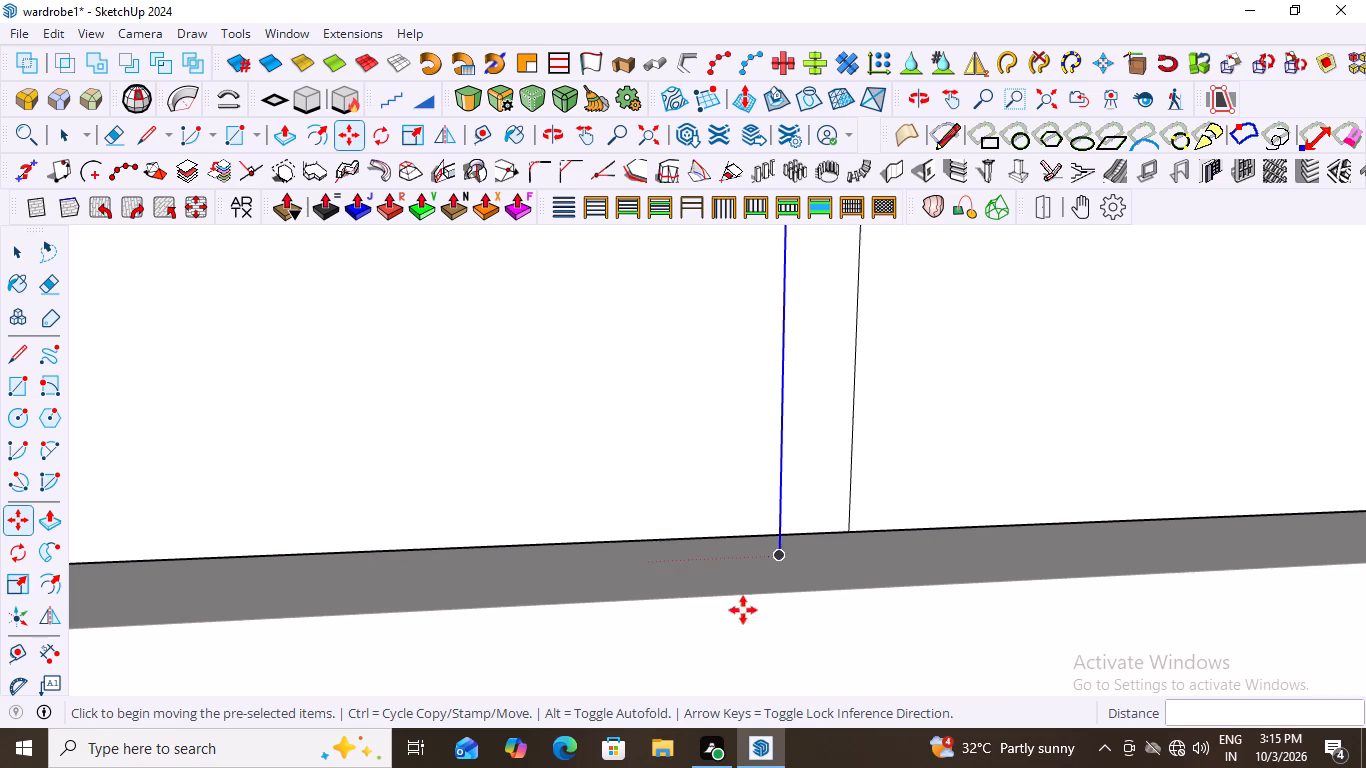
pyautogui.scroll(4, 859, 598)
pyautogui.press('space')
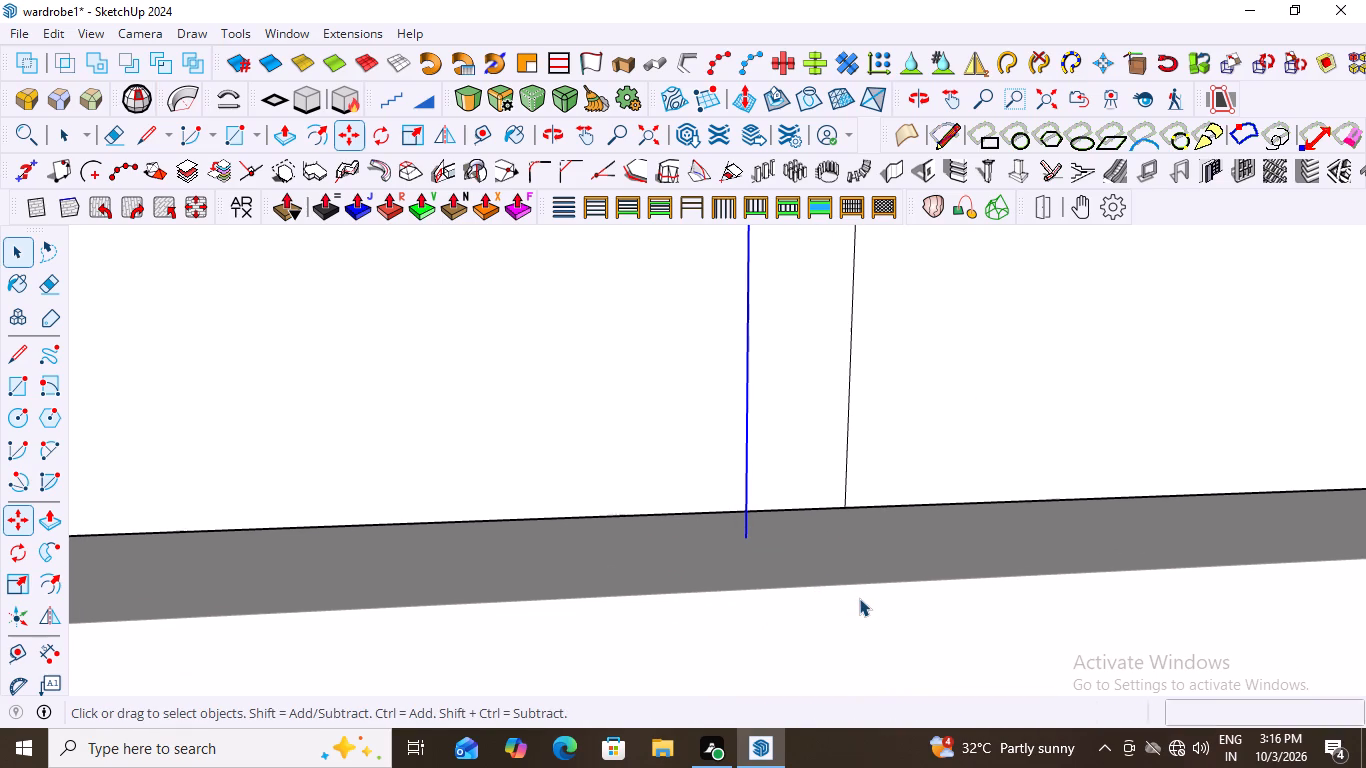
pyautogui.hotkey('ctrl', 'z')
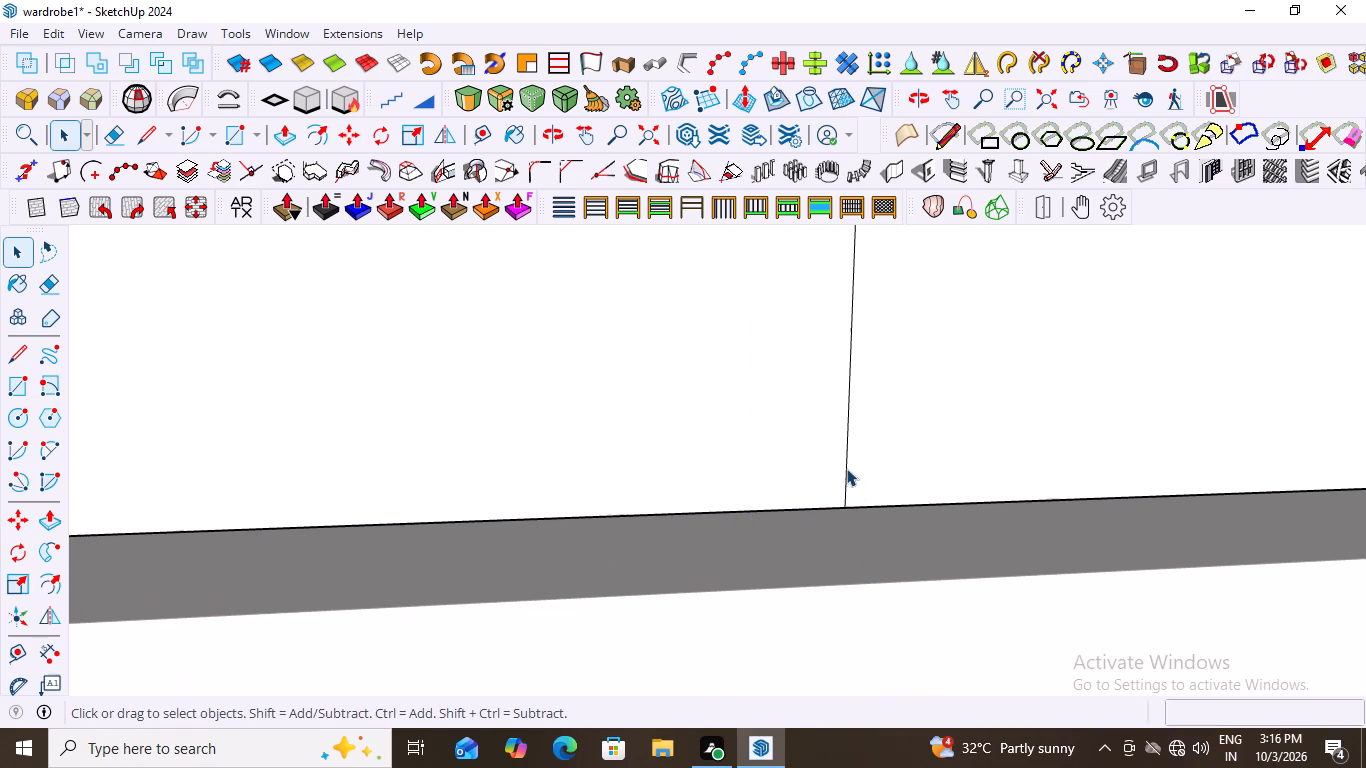
# Copy the vertical centre line 0.5" to the left along the front face's bottom edge, starting from its lower endpoint.
pyautogui.click(847, 470)
pyautogui.press('m')
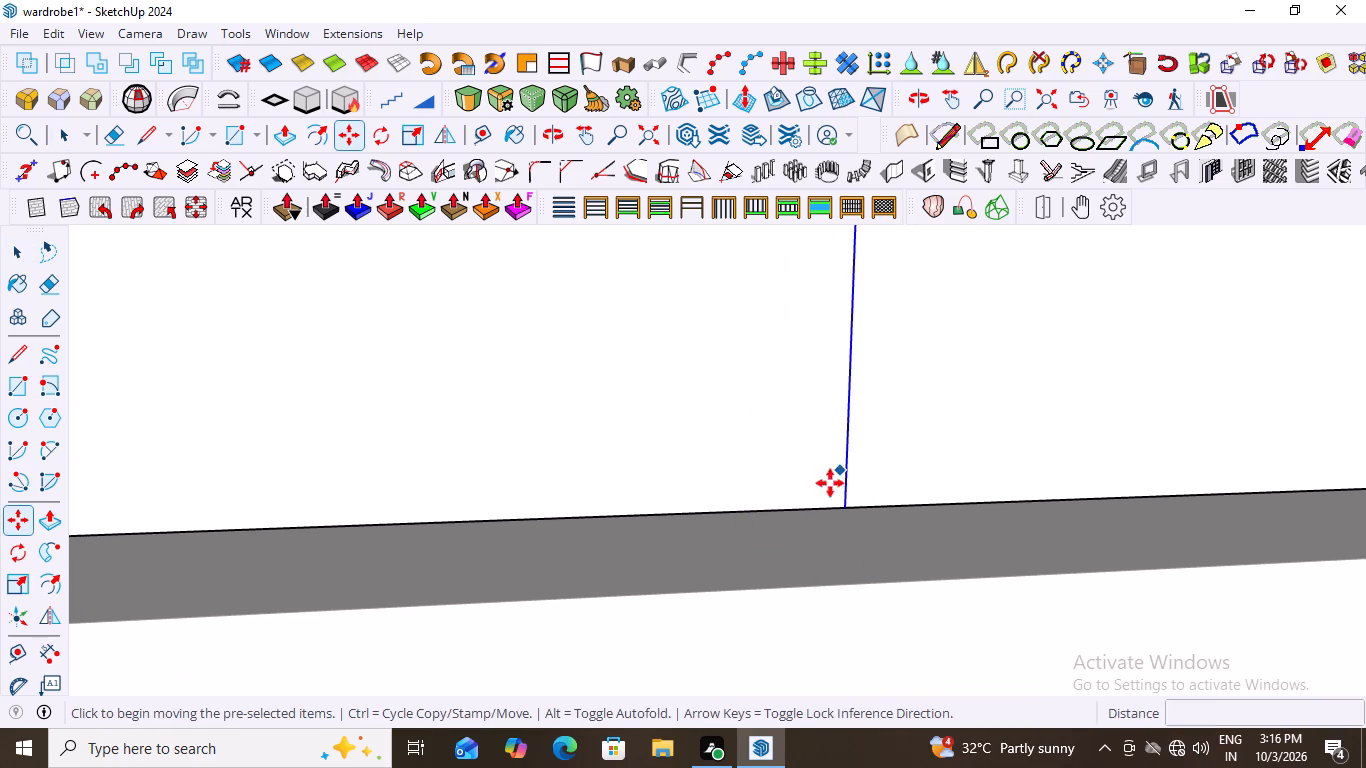
pyautogui.click(847, 507)
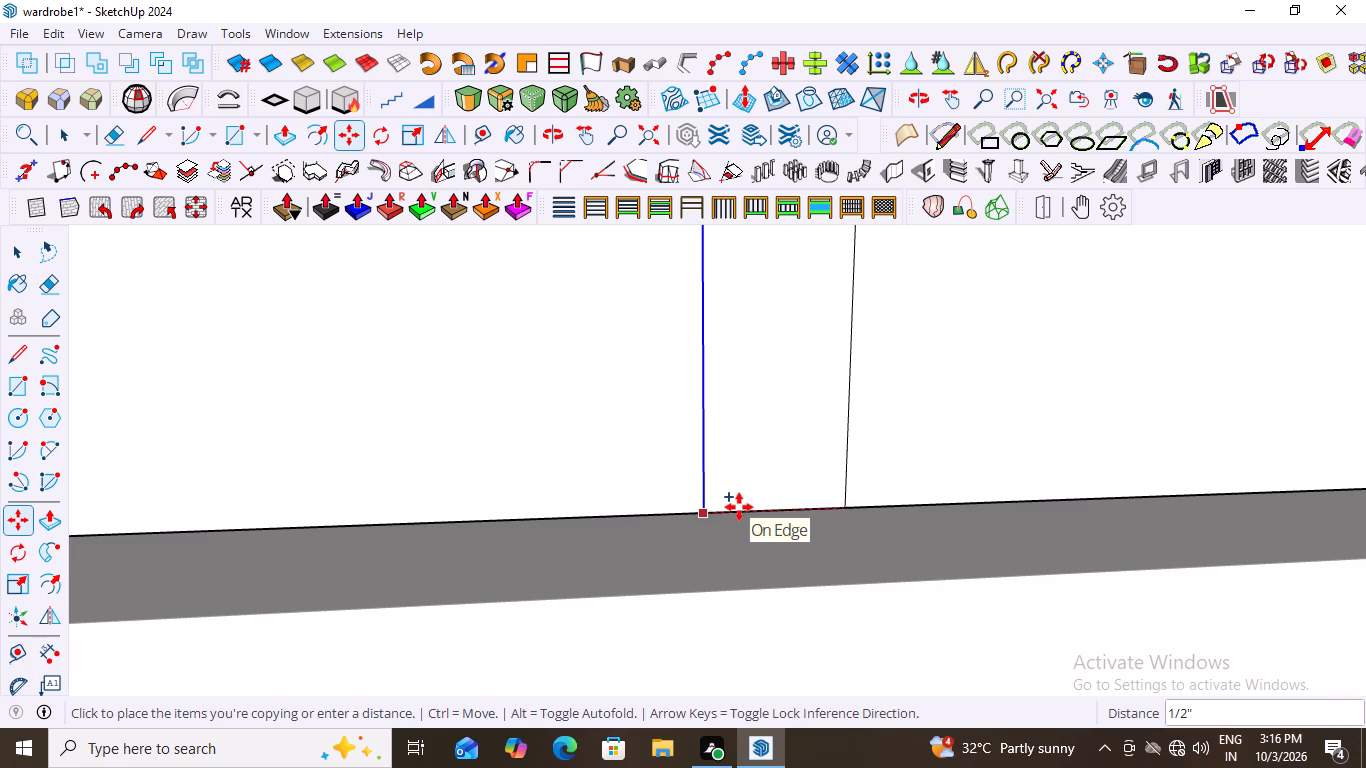
pyautogui.write('.5')
pyautogui.hotkey('shift', '"')
pyautogui.press('Return')
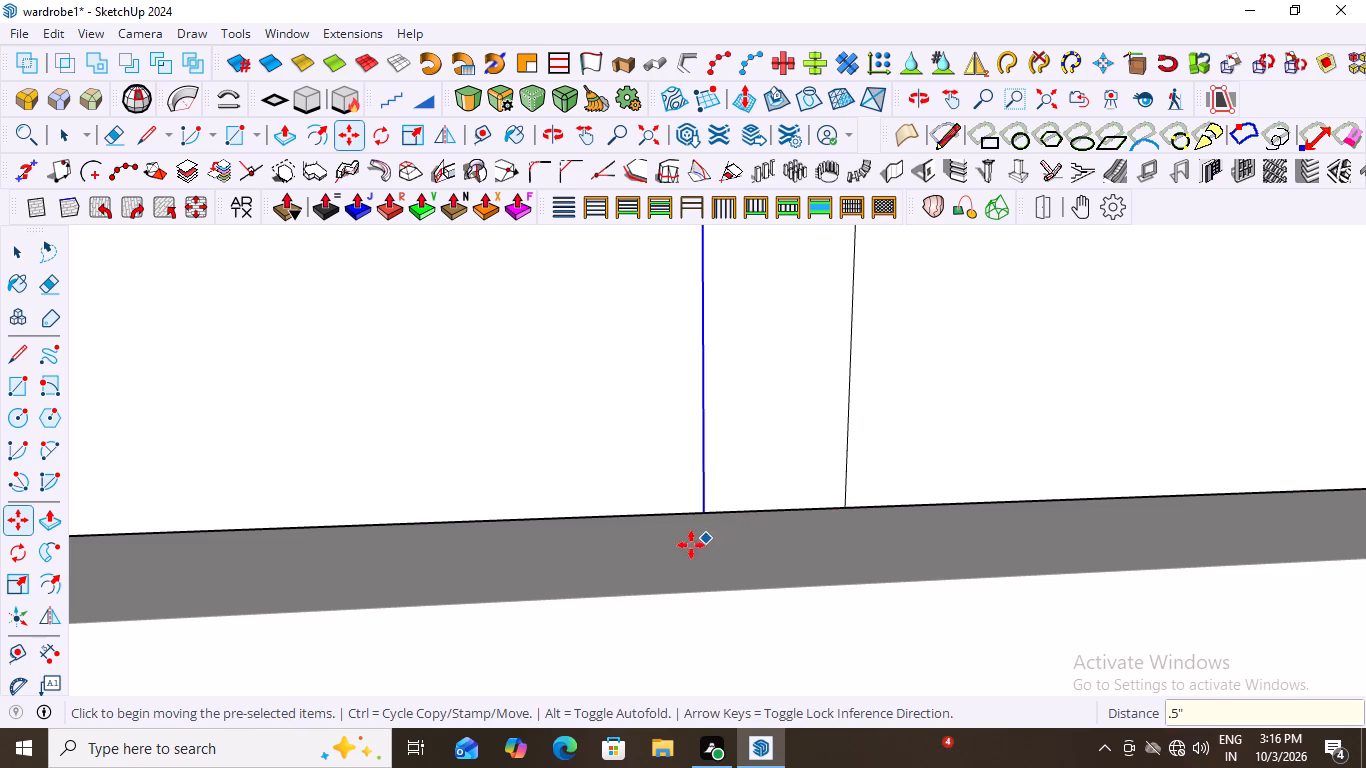
pyautogui.scroll(-17, 592, 513)
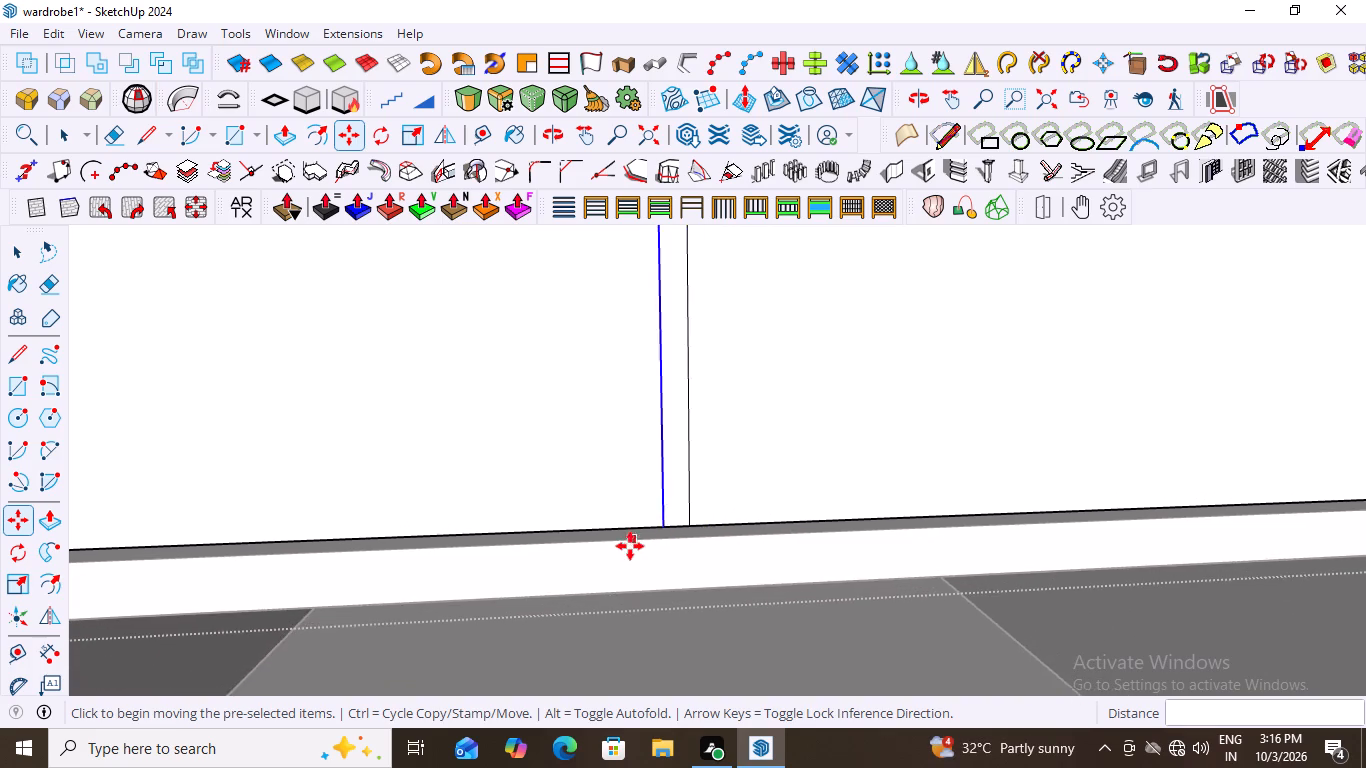
pyautogui.scroll(-7, 630, 546)
pyautogui.scroll(17, 697, 500)
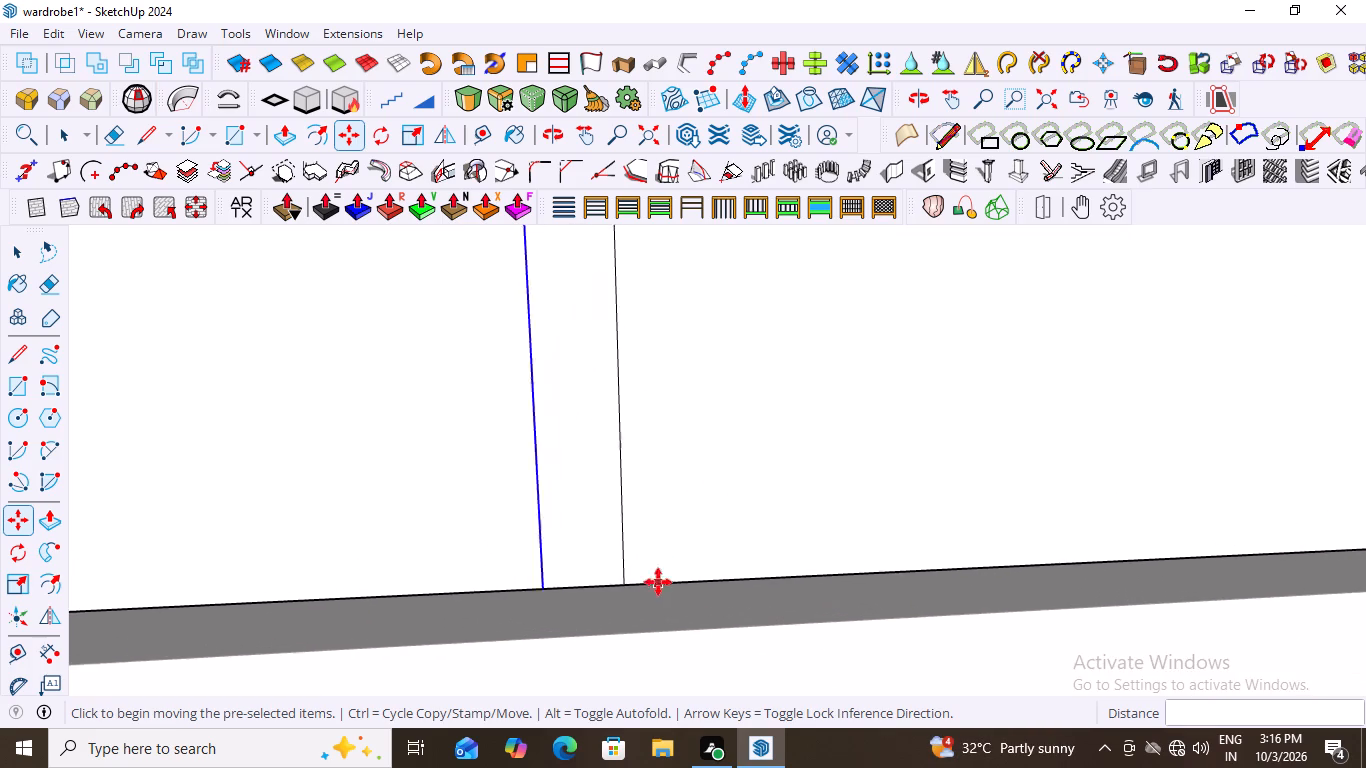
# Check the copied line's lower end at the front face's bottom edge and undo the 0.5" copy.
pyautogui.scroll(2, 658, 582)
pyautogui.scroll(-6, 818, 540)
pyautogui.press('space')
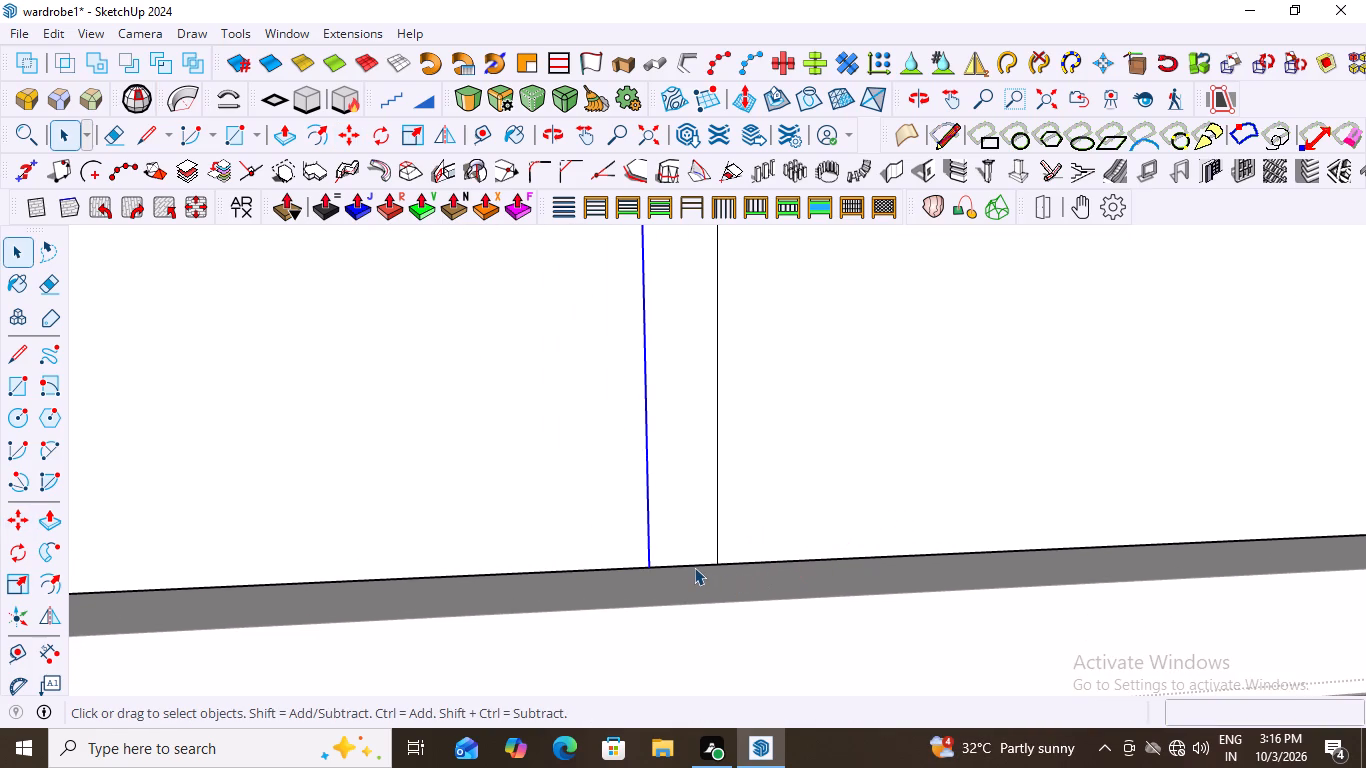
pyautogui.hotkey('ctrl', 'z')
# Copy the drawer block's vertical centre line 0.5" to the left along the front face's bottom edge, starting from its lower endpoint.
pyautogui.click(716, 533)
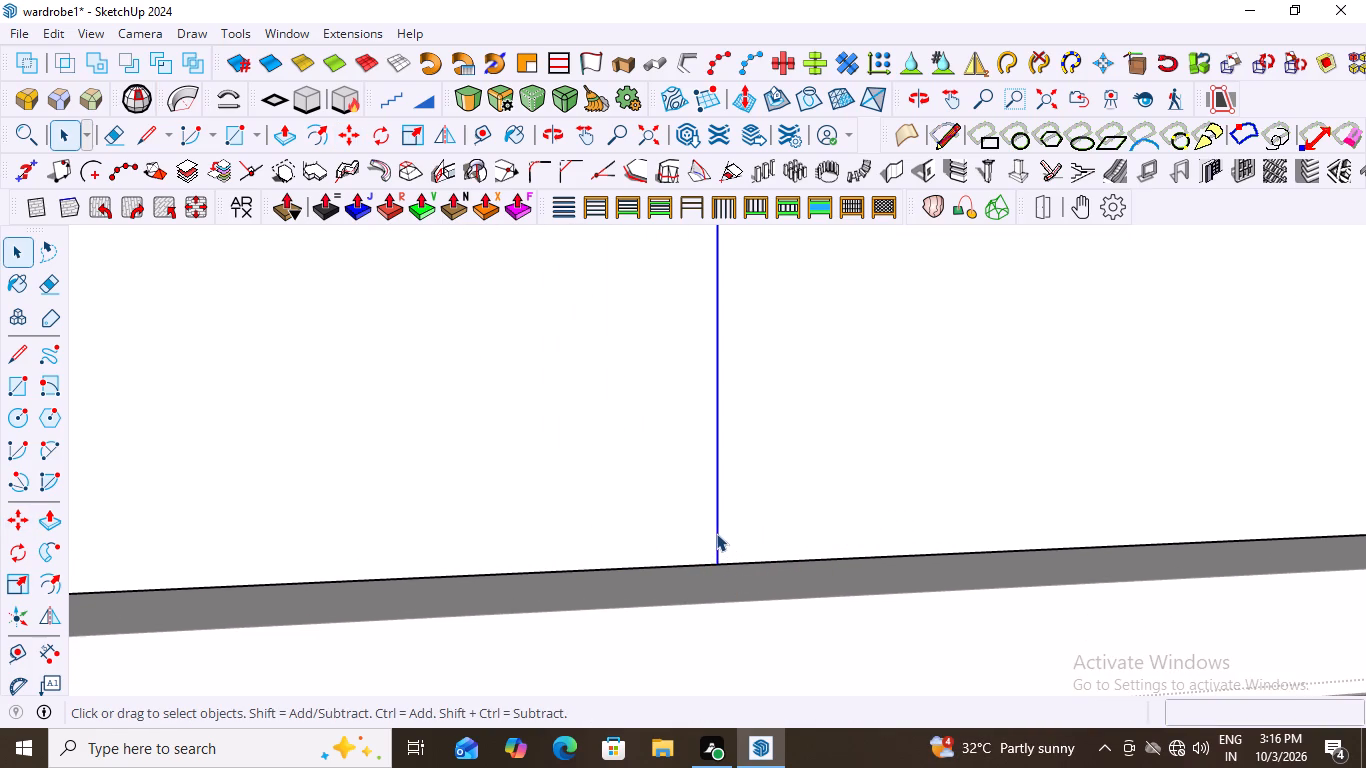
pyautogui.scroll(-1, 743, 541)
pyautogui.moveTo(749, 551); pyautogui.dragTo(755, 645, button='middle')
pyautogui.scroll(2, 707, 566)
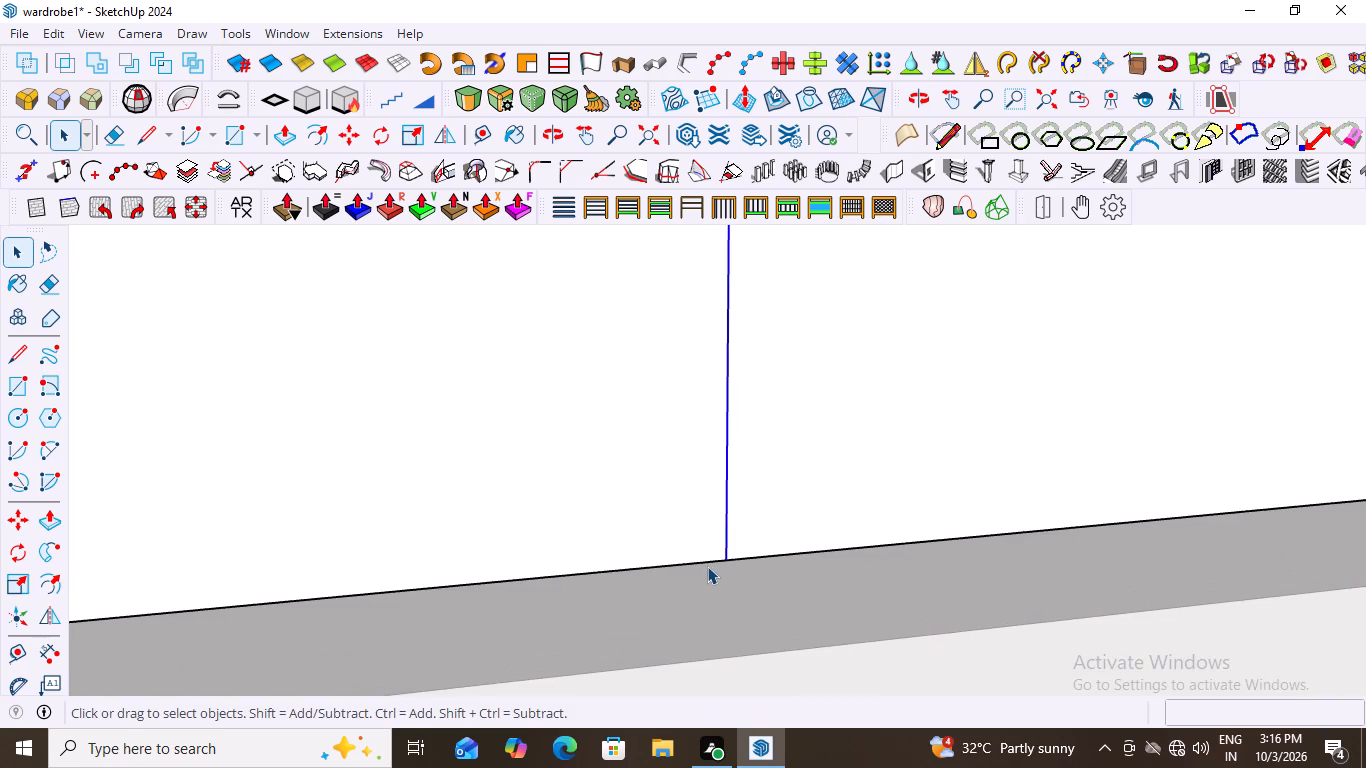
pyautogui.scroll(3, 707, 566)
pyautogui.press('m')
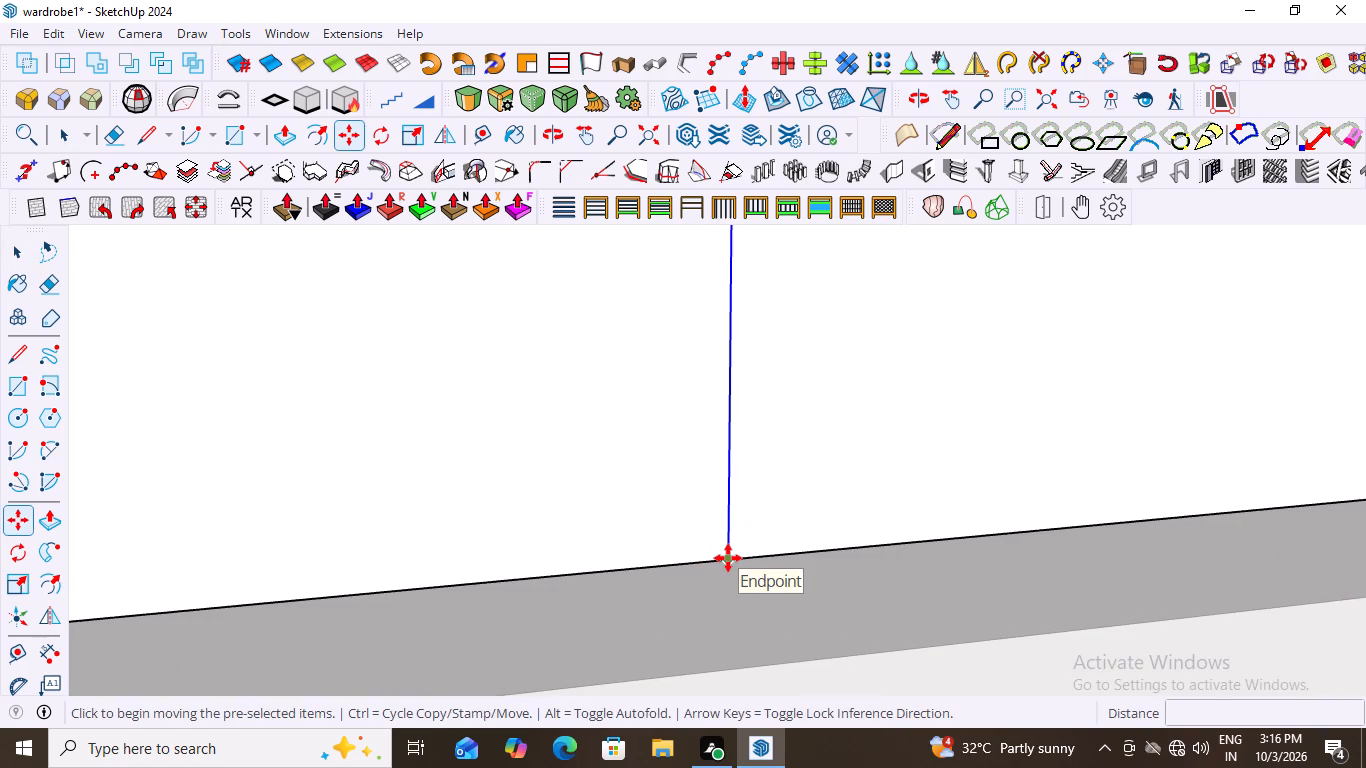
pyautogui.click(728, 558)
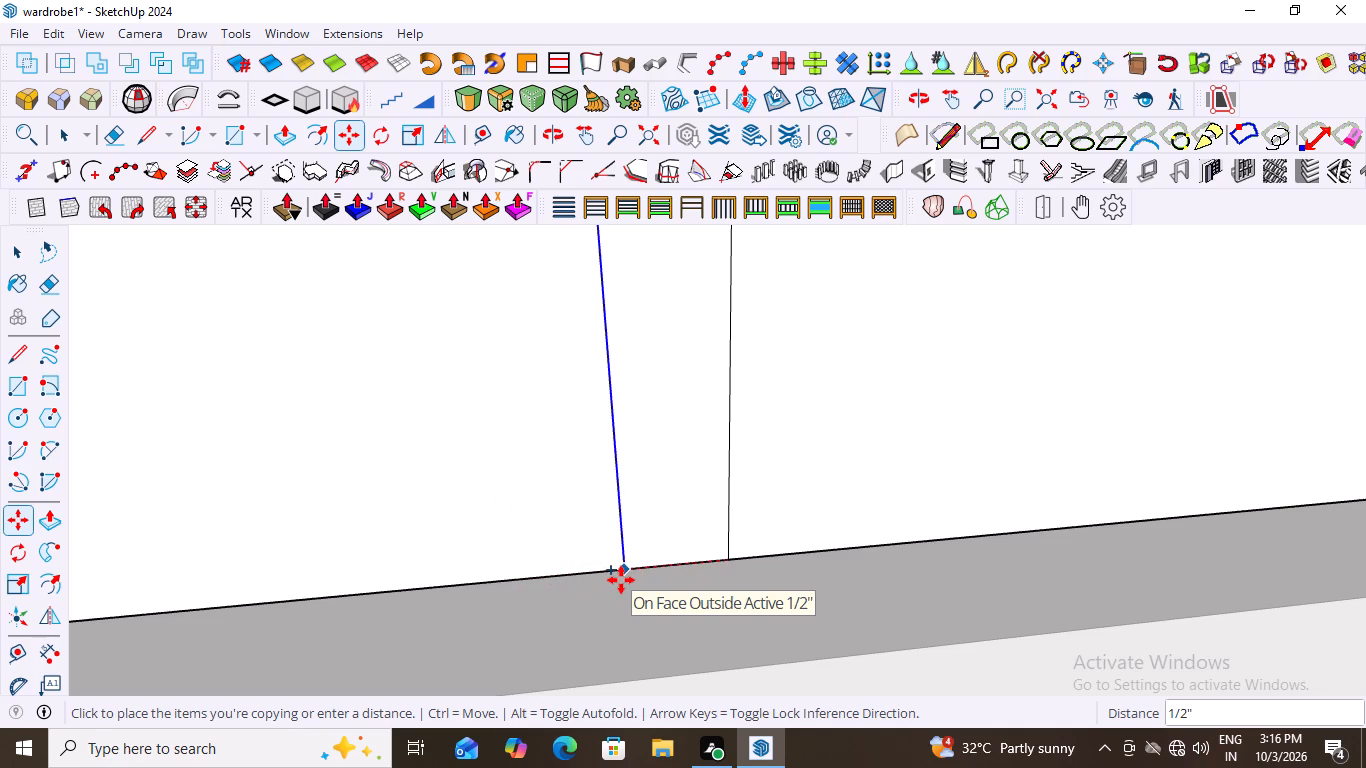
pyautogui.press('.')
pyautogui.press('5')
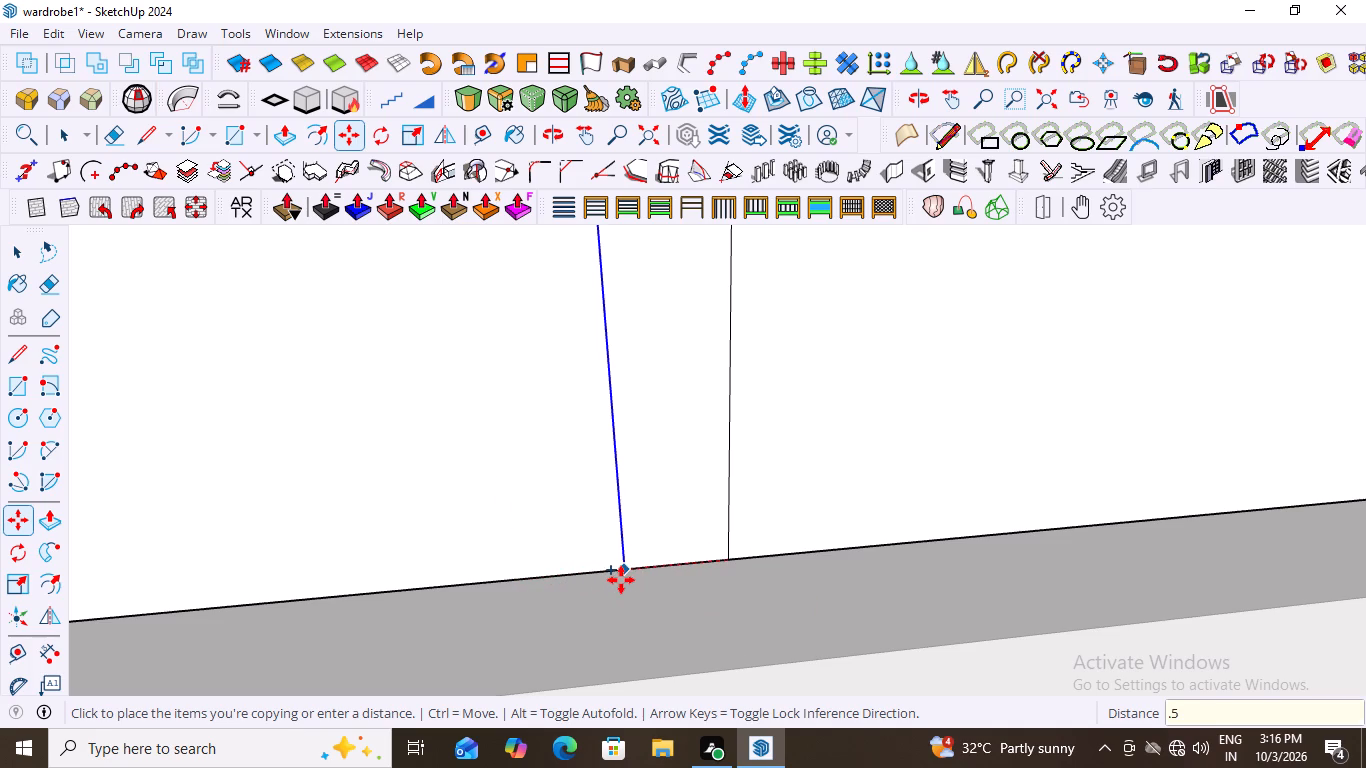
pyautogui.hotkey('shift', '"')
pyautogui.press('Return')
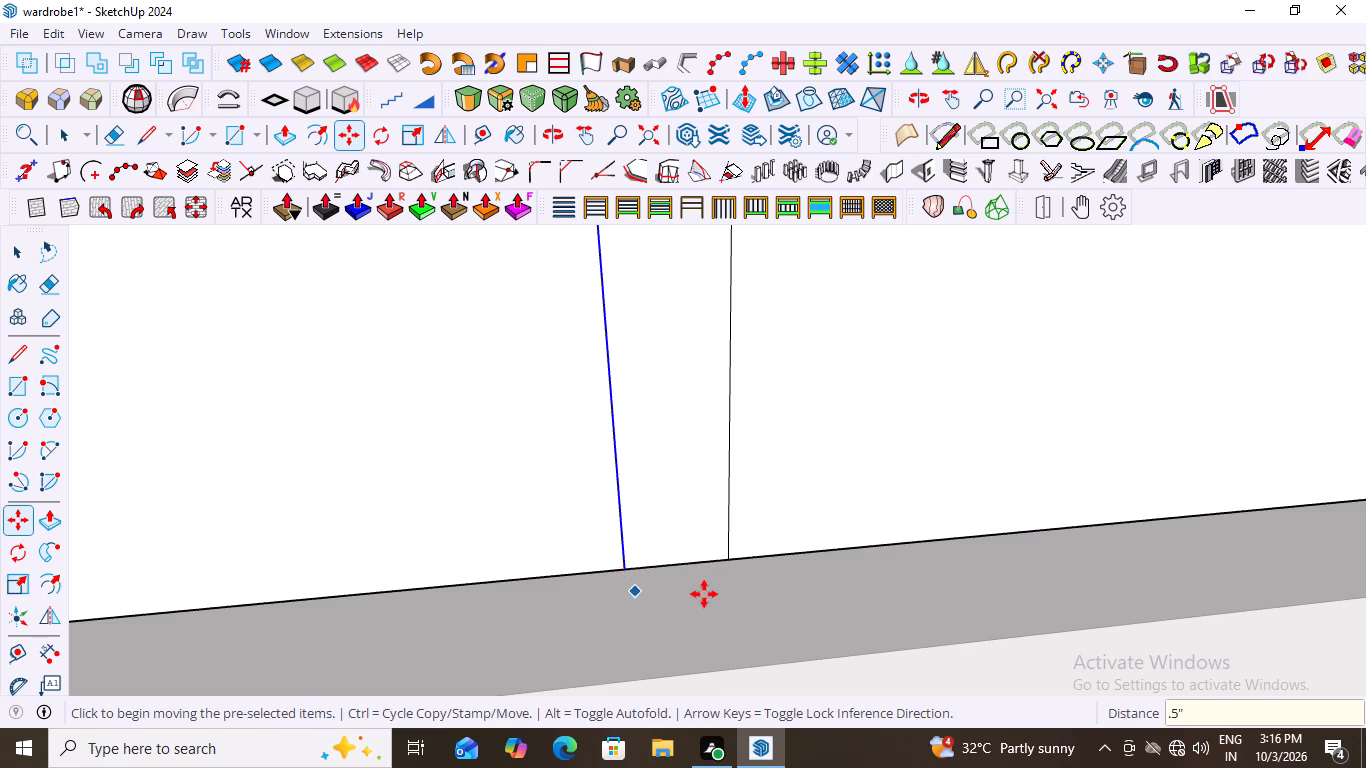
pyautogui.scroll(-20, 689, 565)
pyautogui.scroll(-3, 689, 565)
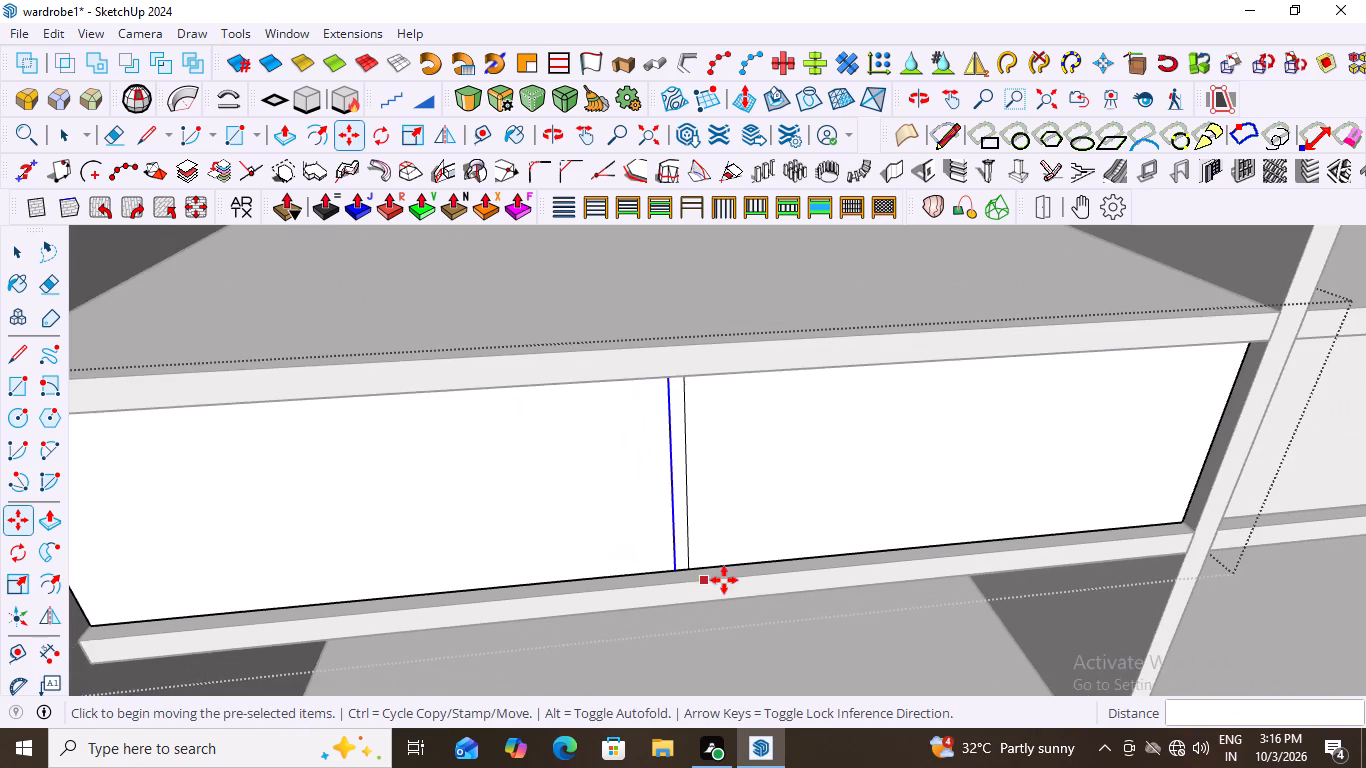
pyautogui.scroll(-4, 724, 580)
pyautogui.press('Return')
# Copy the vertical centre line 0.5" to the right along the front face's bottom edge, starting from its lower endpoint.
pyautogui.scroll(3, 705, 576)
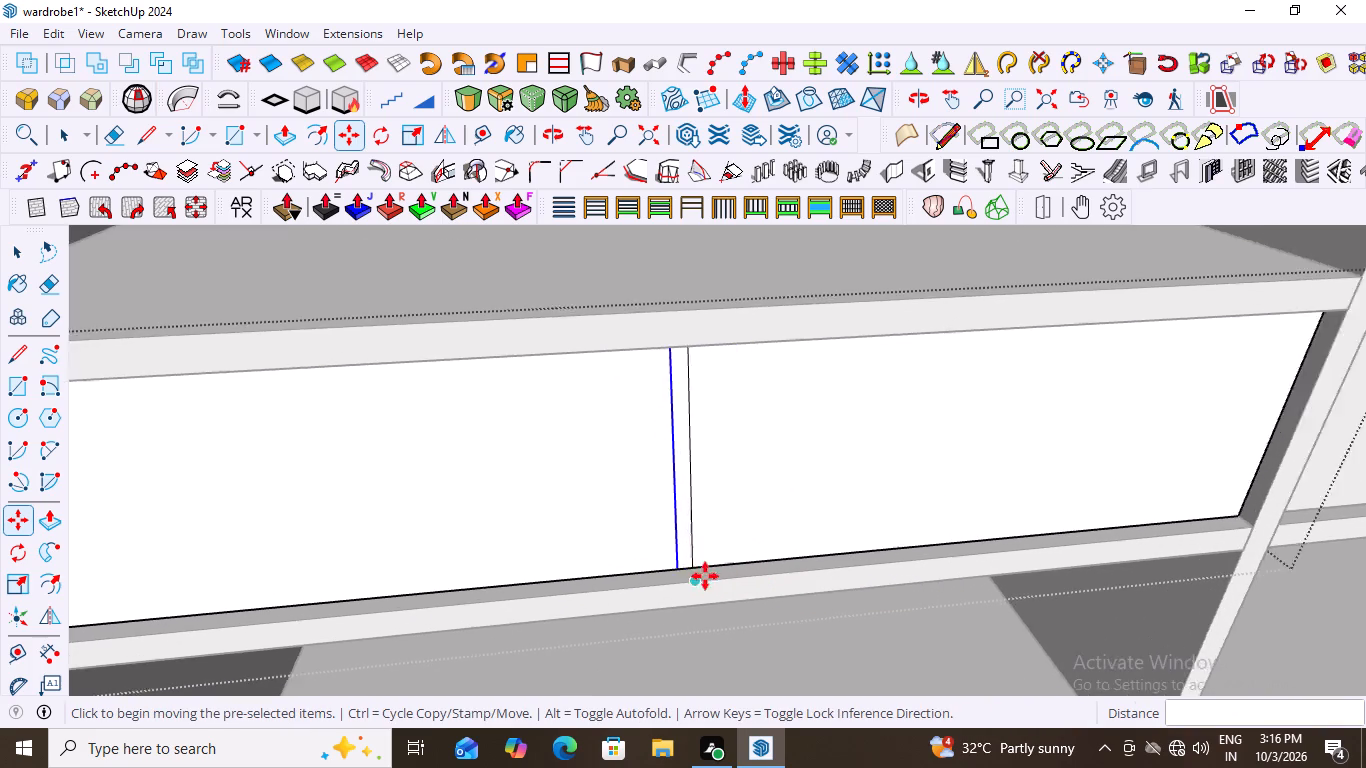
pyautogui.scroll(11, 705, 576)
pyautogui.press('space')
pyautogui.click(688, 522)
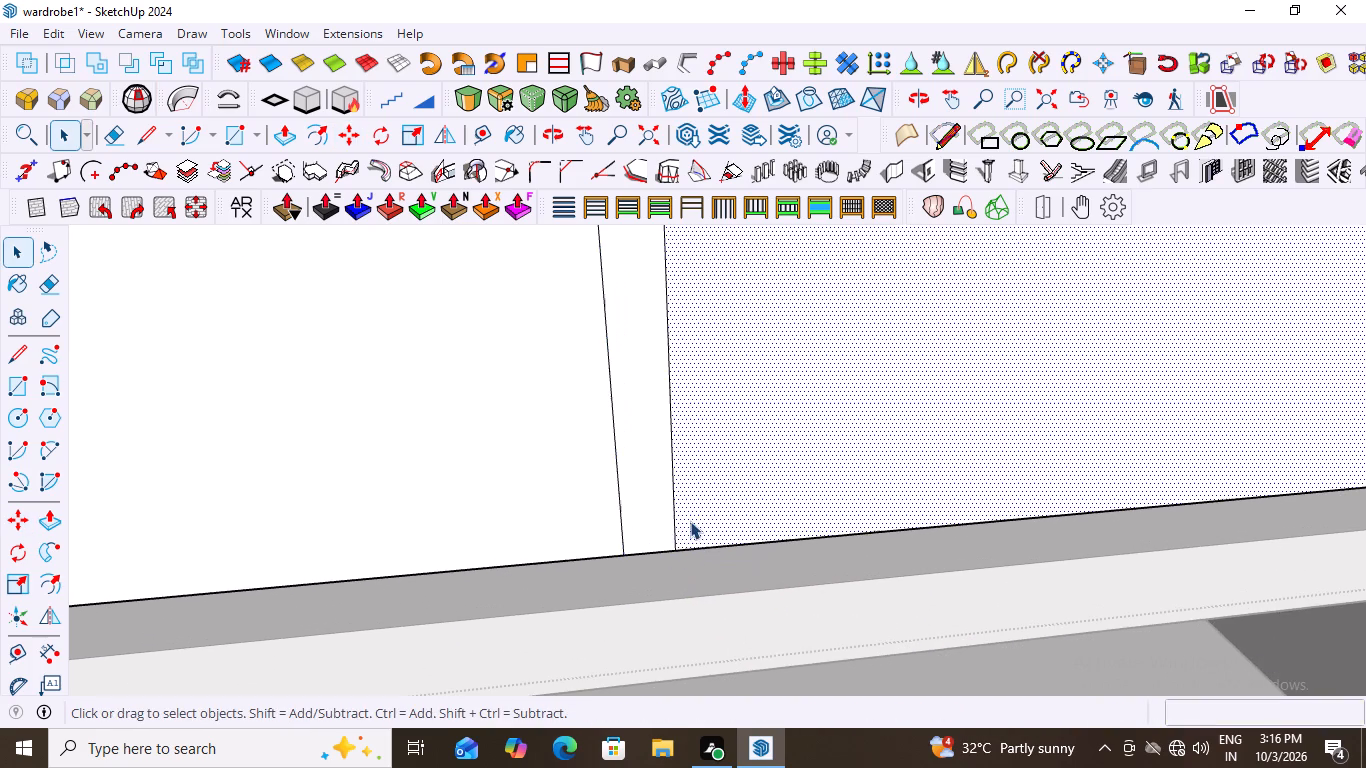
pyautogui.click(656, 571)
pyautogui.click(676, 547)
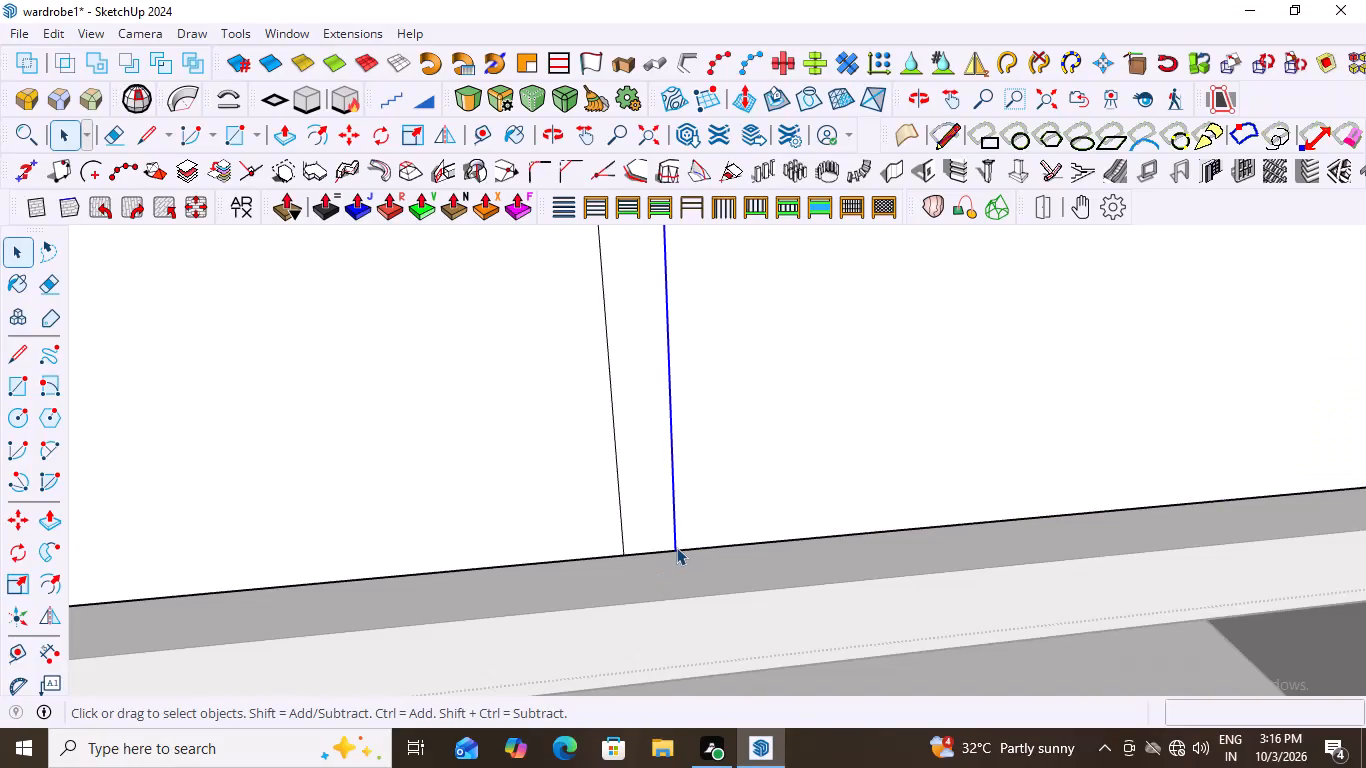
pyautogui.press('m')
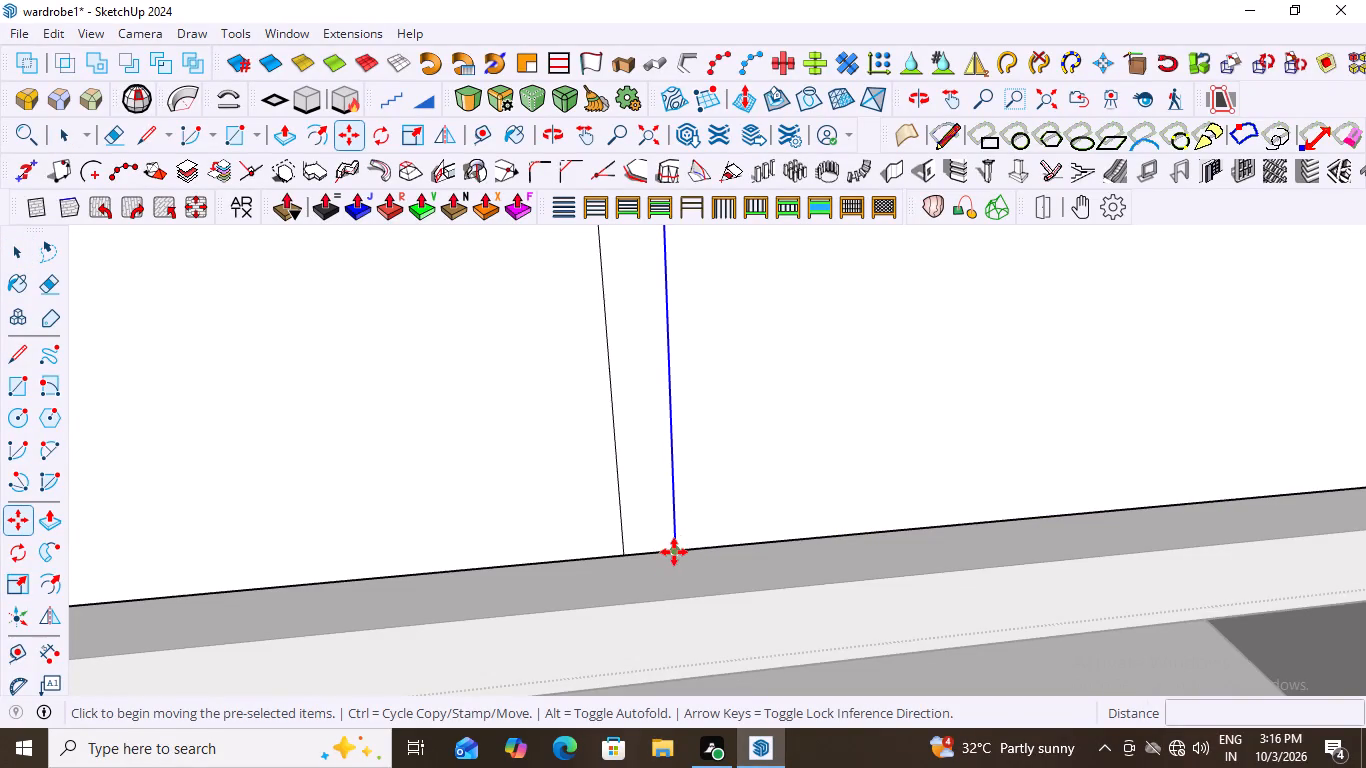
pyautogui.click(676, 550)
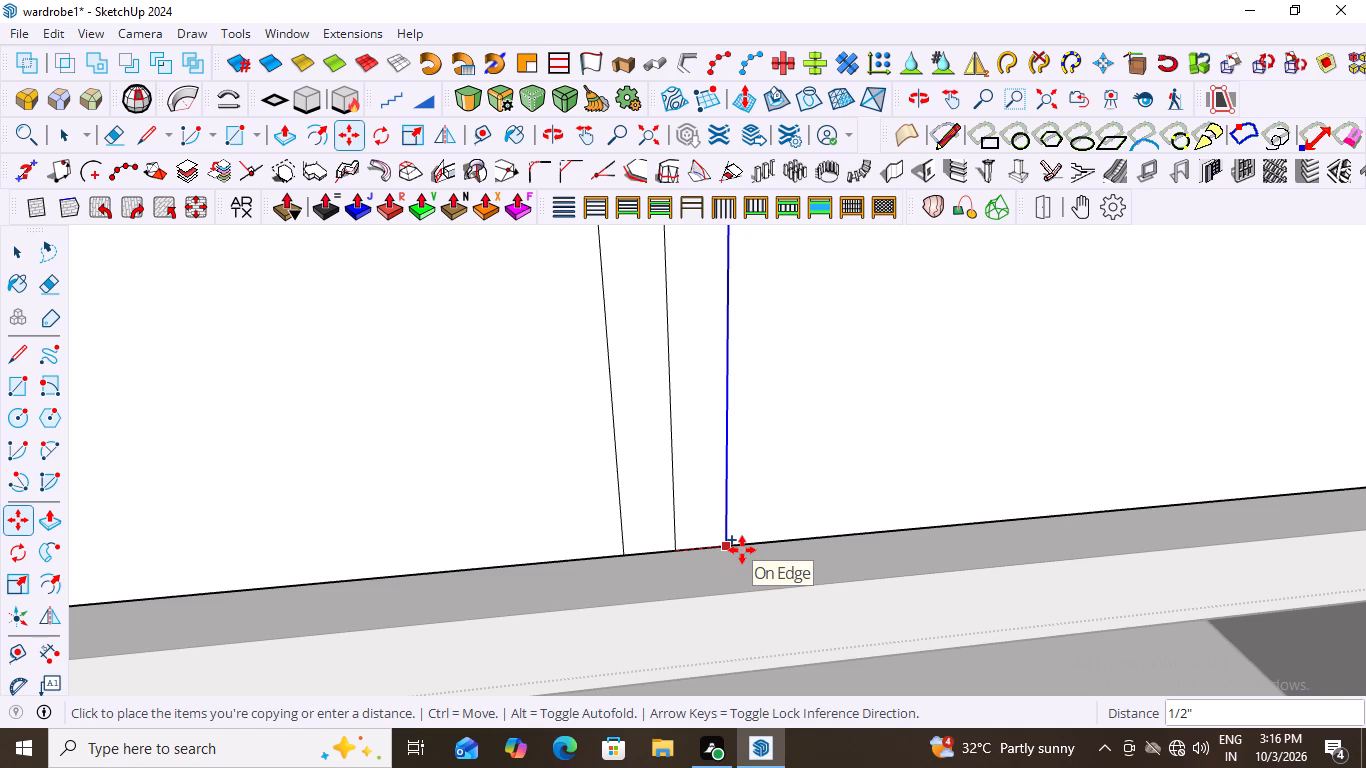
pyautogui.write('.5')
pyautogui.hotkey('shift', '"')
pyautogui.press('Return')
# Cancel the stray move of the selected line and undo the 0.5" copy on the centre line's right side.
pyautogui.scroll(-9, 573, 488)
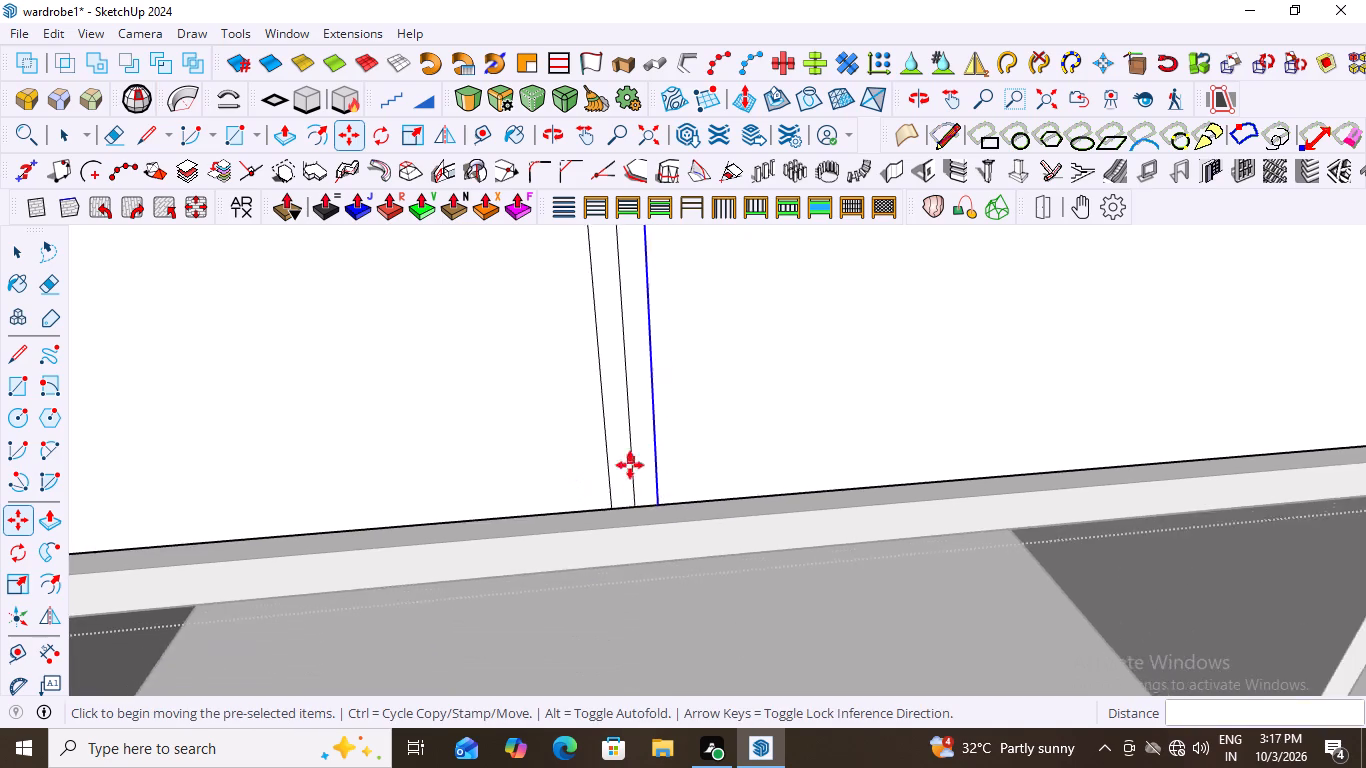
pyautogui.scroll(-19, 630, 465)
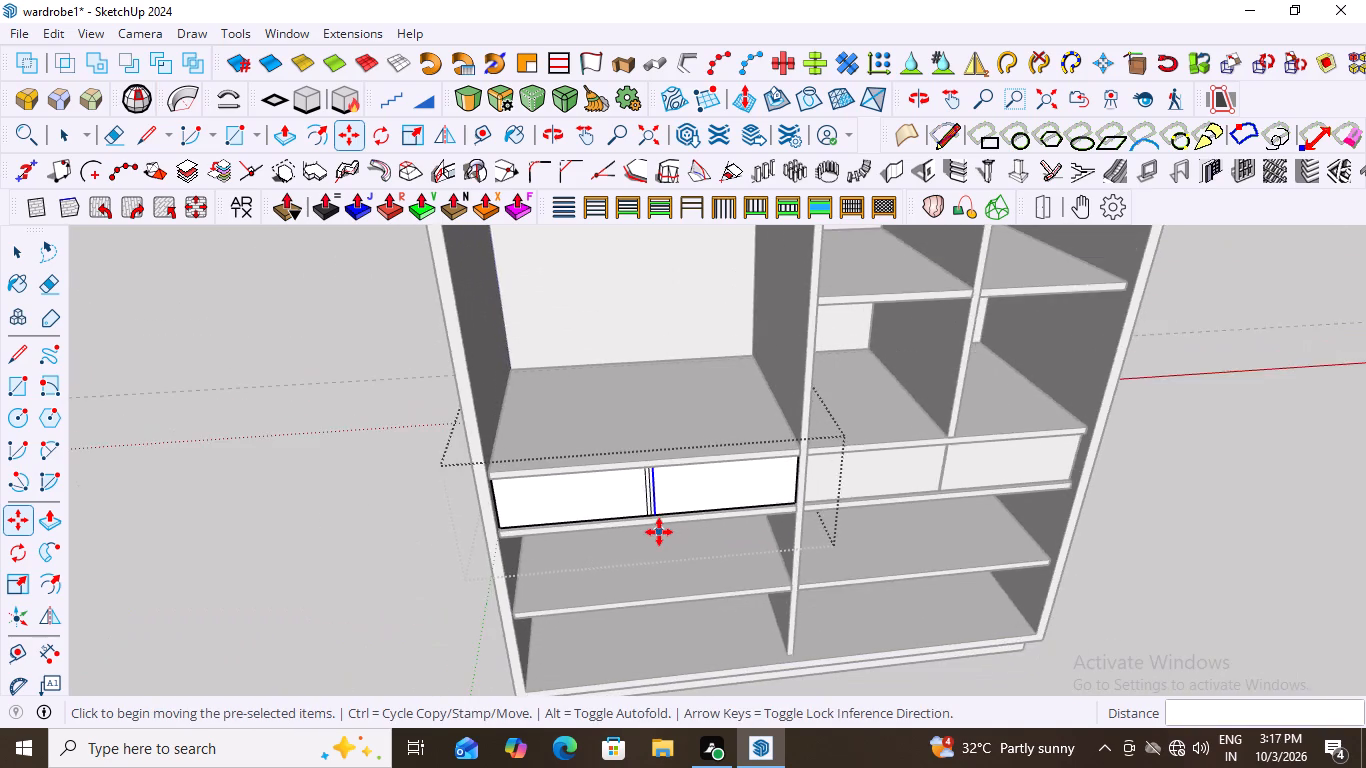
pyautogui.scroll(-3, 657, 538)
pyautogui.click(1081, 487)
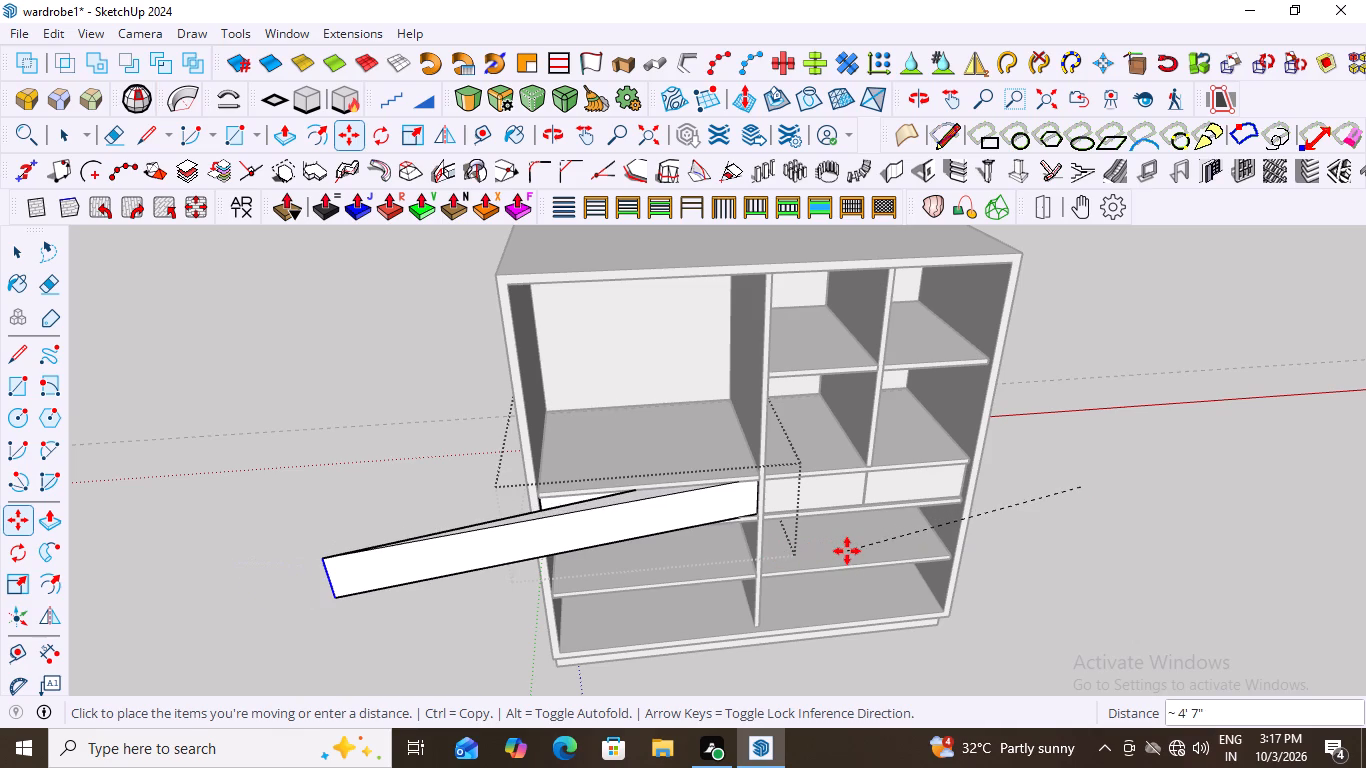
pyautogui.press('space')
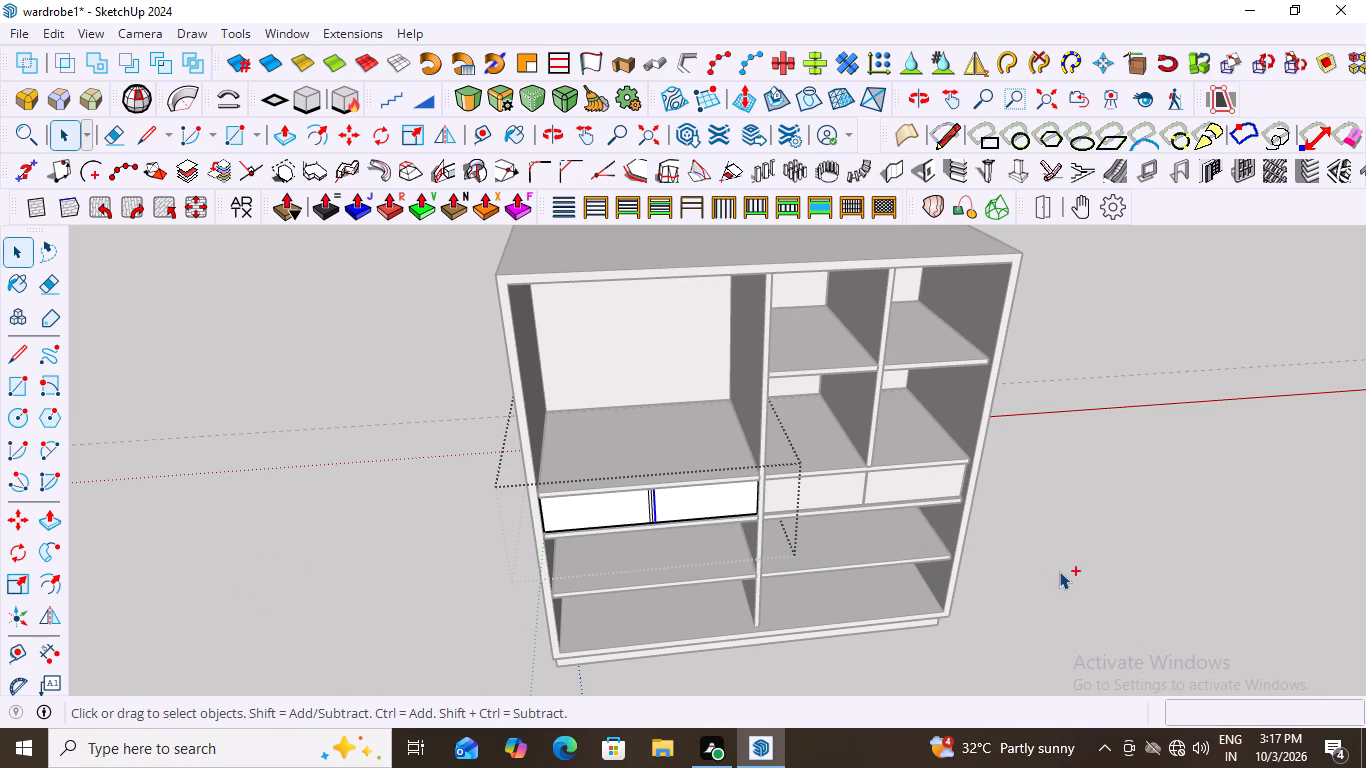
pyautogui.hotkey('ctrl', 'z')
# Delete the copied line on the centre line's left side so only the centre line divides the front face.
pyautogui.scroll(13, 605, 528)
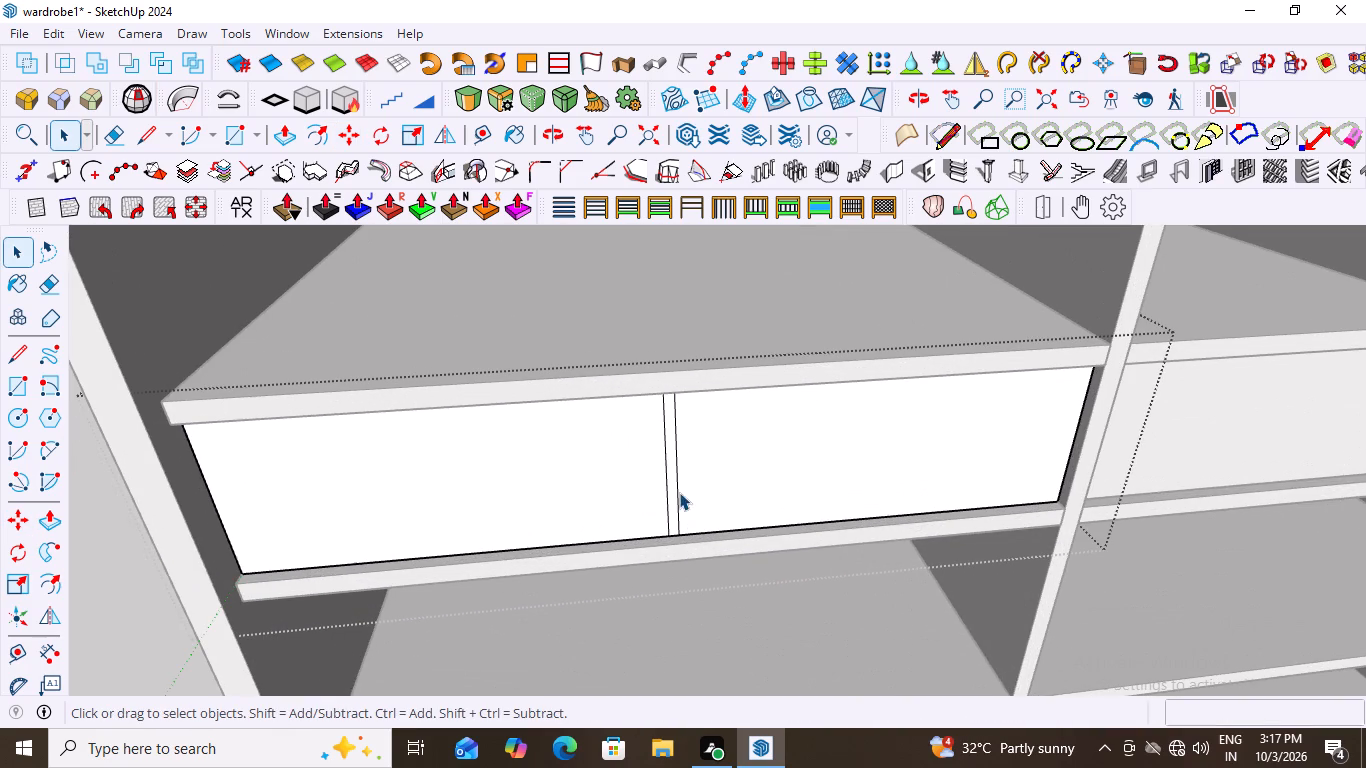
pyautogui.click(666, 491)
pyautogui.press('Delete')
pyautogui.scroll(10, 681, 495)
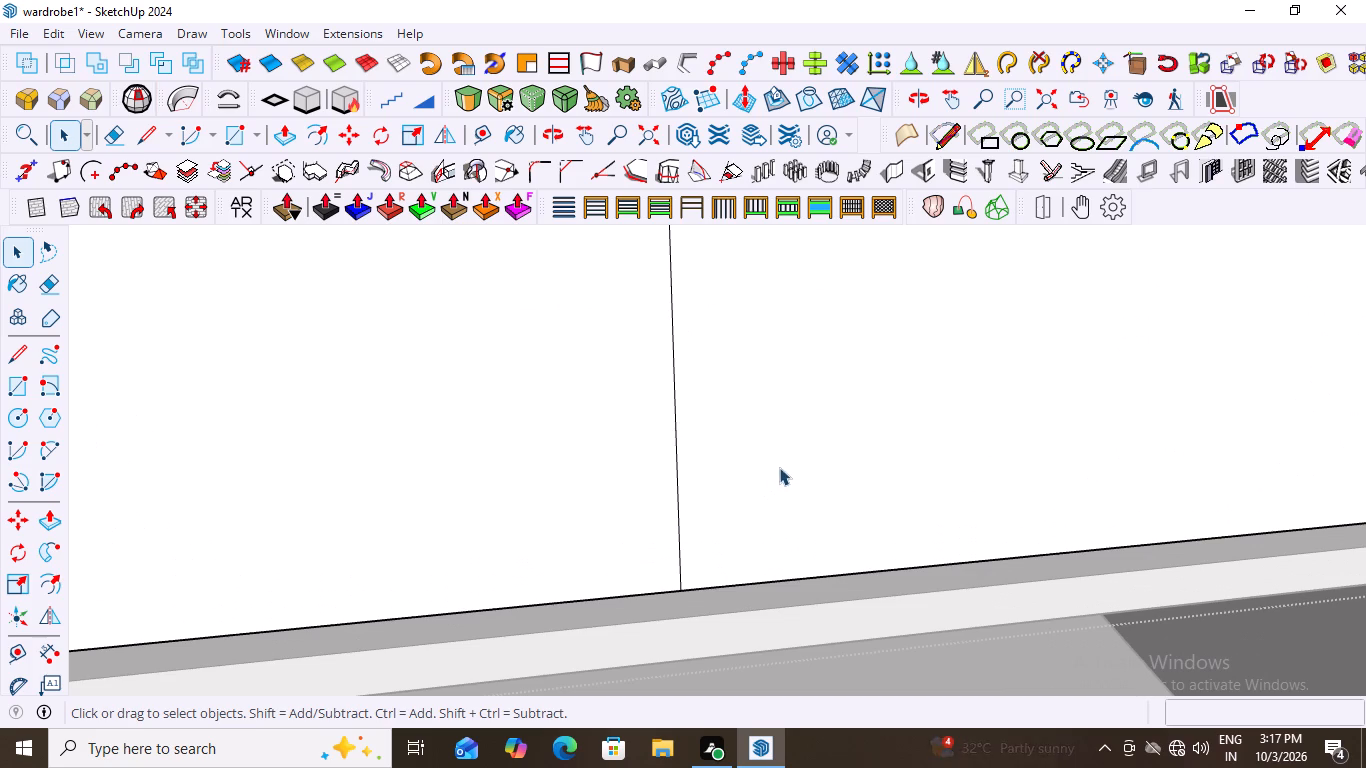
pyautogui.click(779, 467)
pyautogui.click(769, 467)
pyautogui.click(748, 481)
# From a front-on view, copy the centre line 0.5" to the left along the front face's bottom edge.
pyautogui.scroll(-8, 819, 448)
pyautogui.moveTo(716, 480); pyautogui.dragTo(687, 456, button='middle')
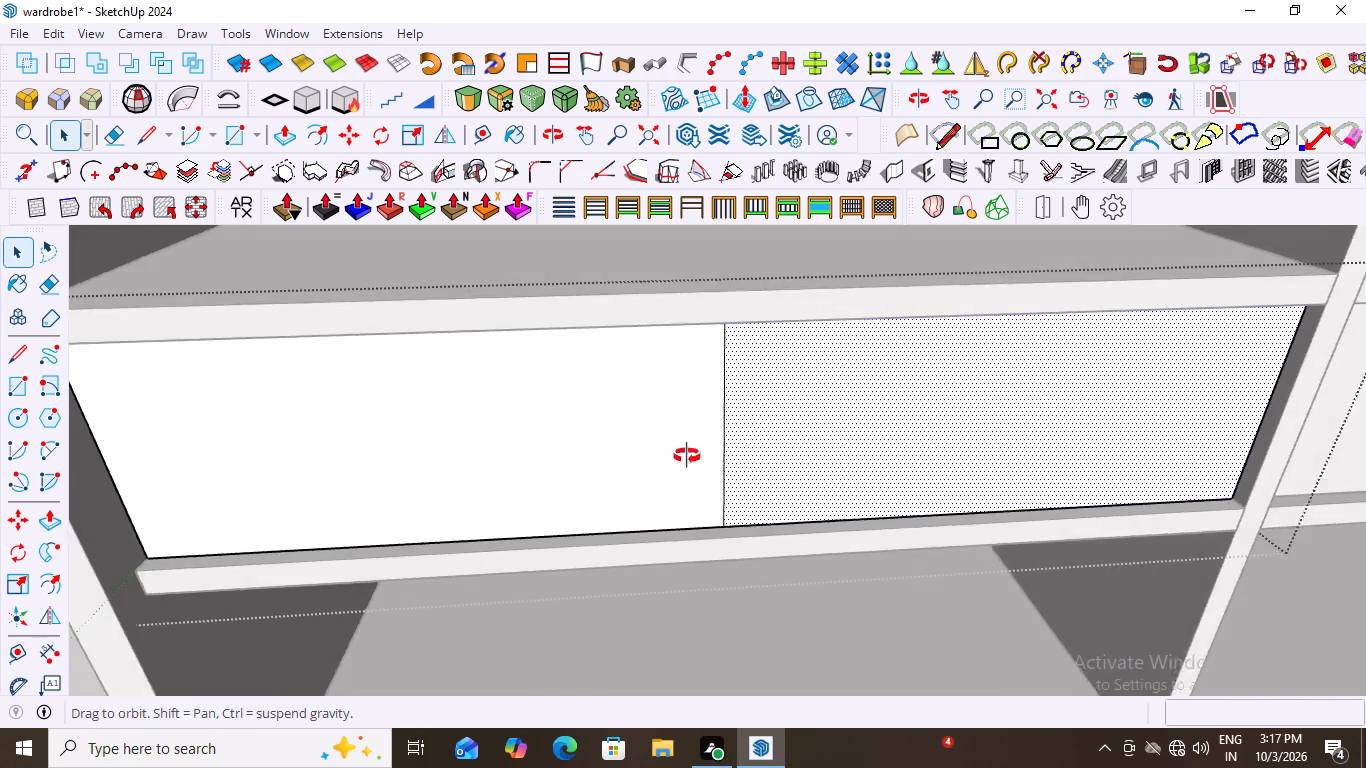
pyautogui.moveTo(687, 456); pyautogui.dragTo(685, 294, button='middle')
pyautogui.moveTo(685, 294); pyautogui.dragTo(692, 355, button='middle')
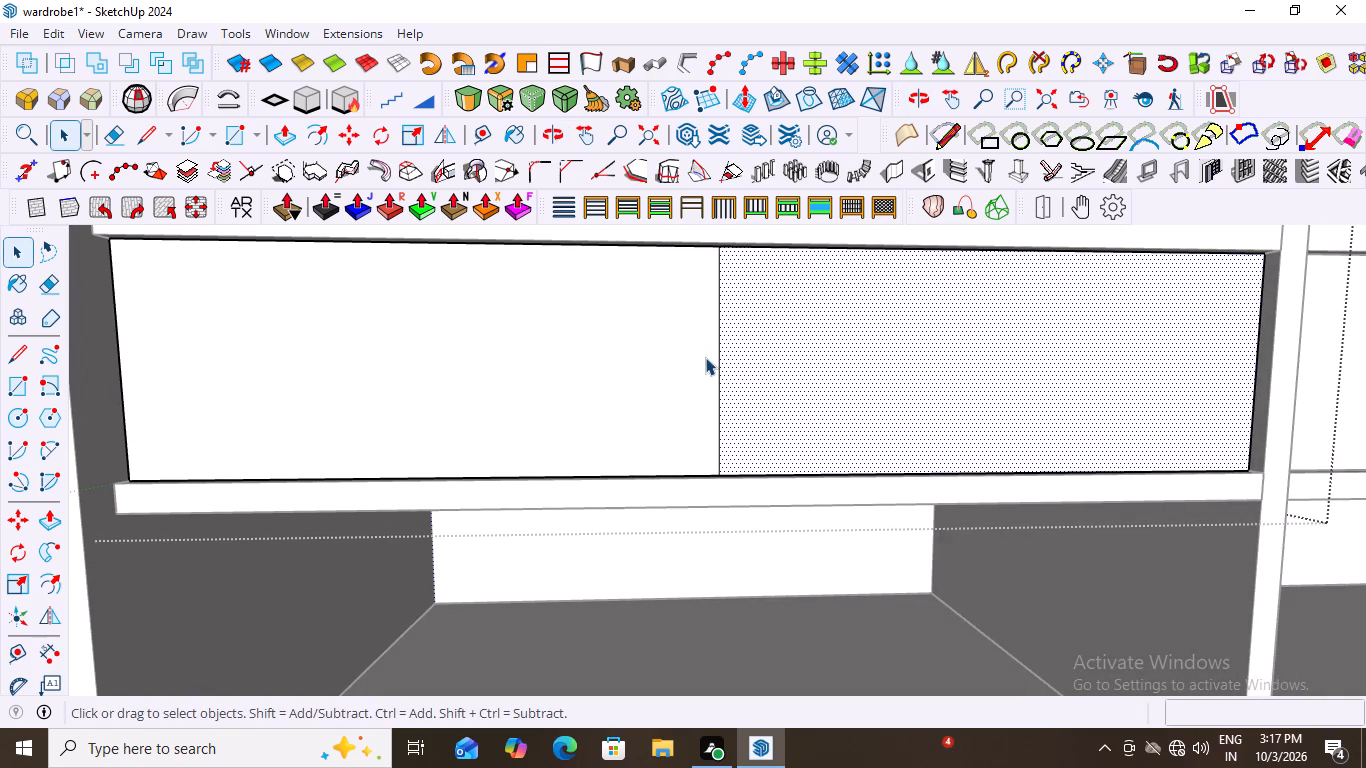
pyautogui.scroll(4, 705, 357)
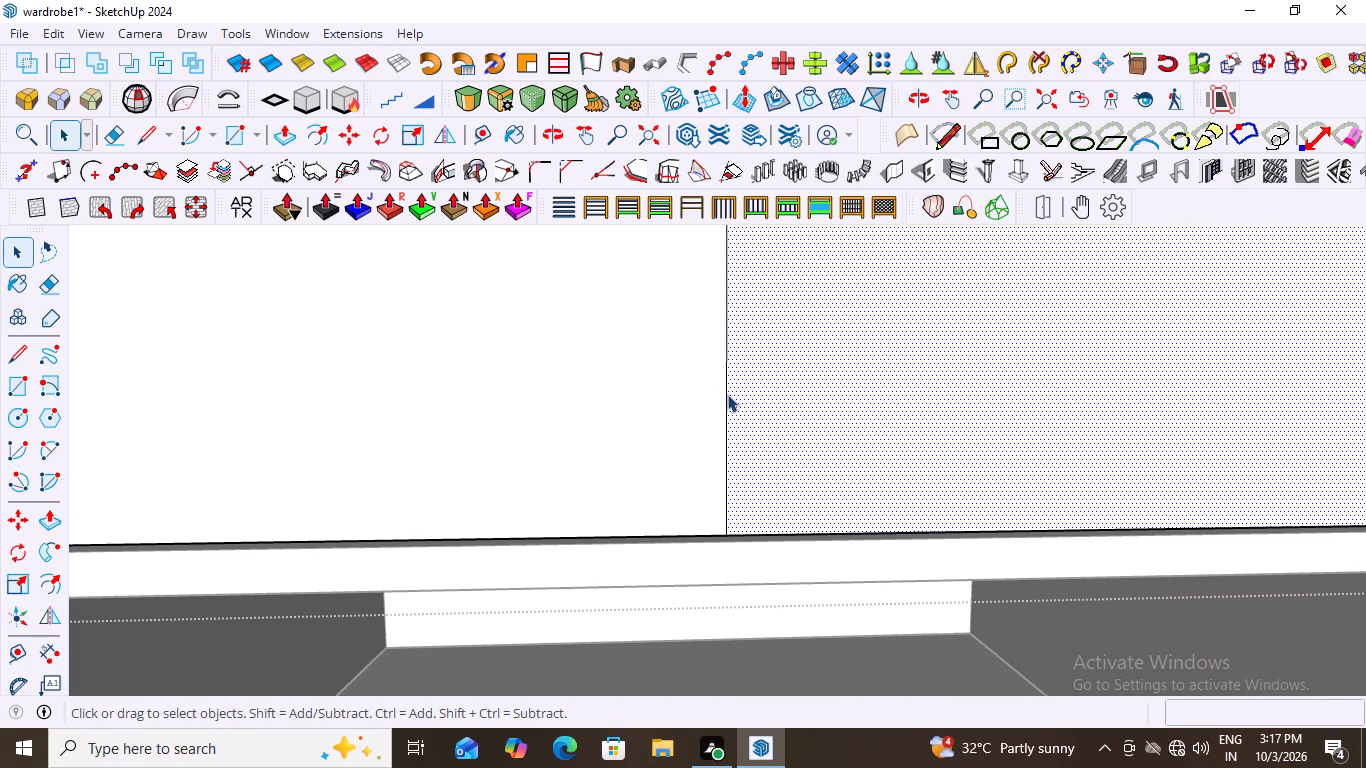
pyautogui.click(726, 392)
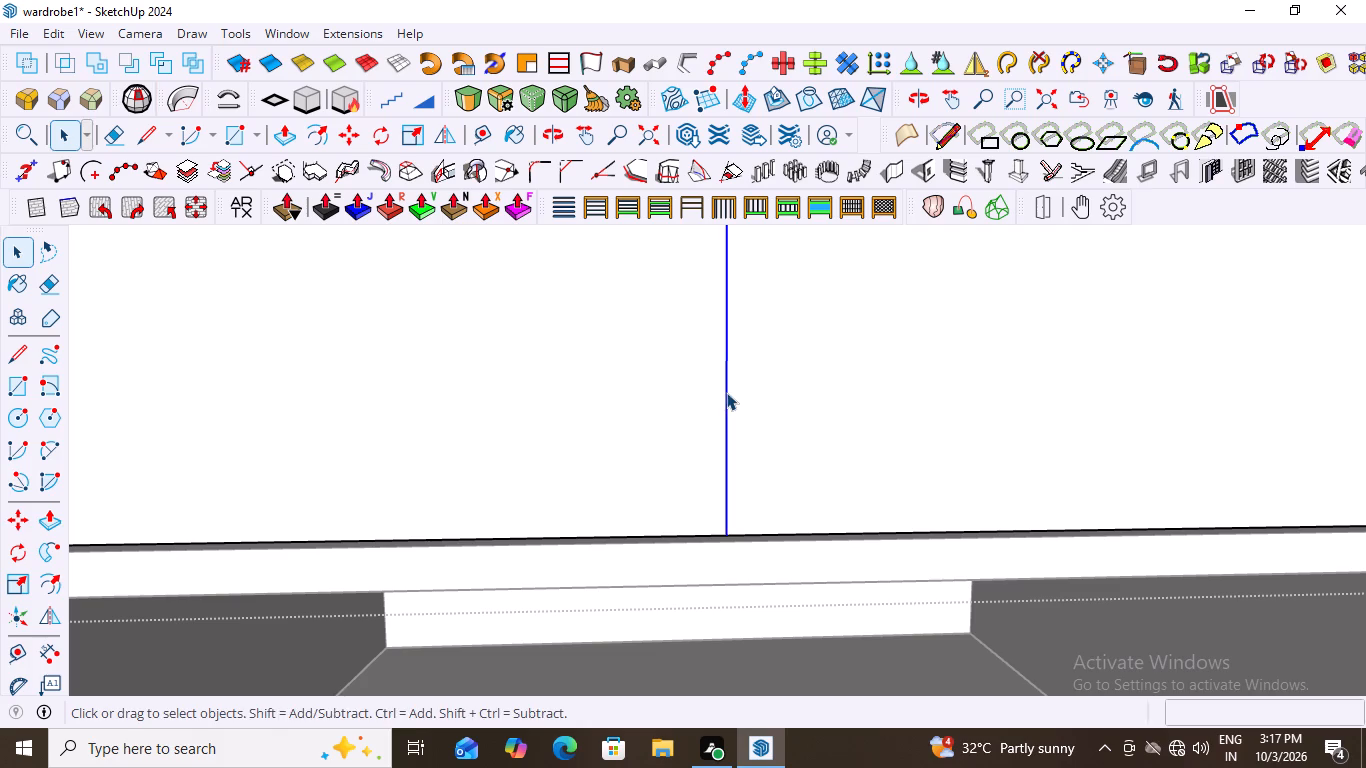
pyautogui.press('m')
pyautogui.click(727, 536)
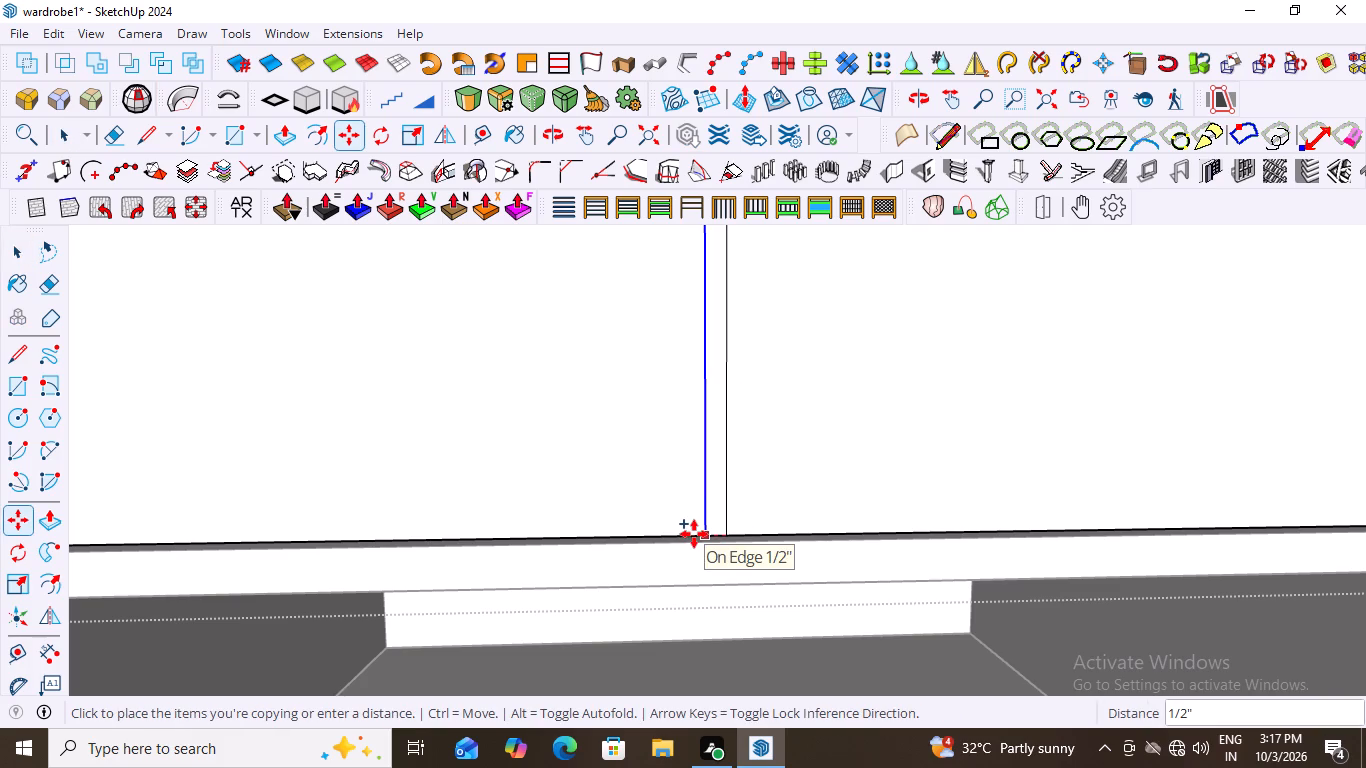
pyautogui.press('.')
pyautogui.press('5')
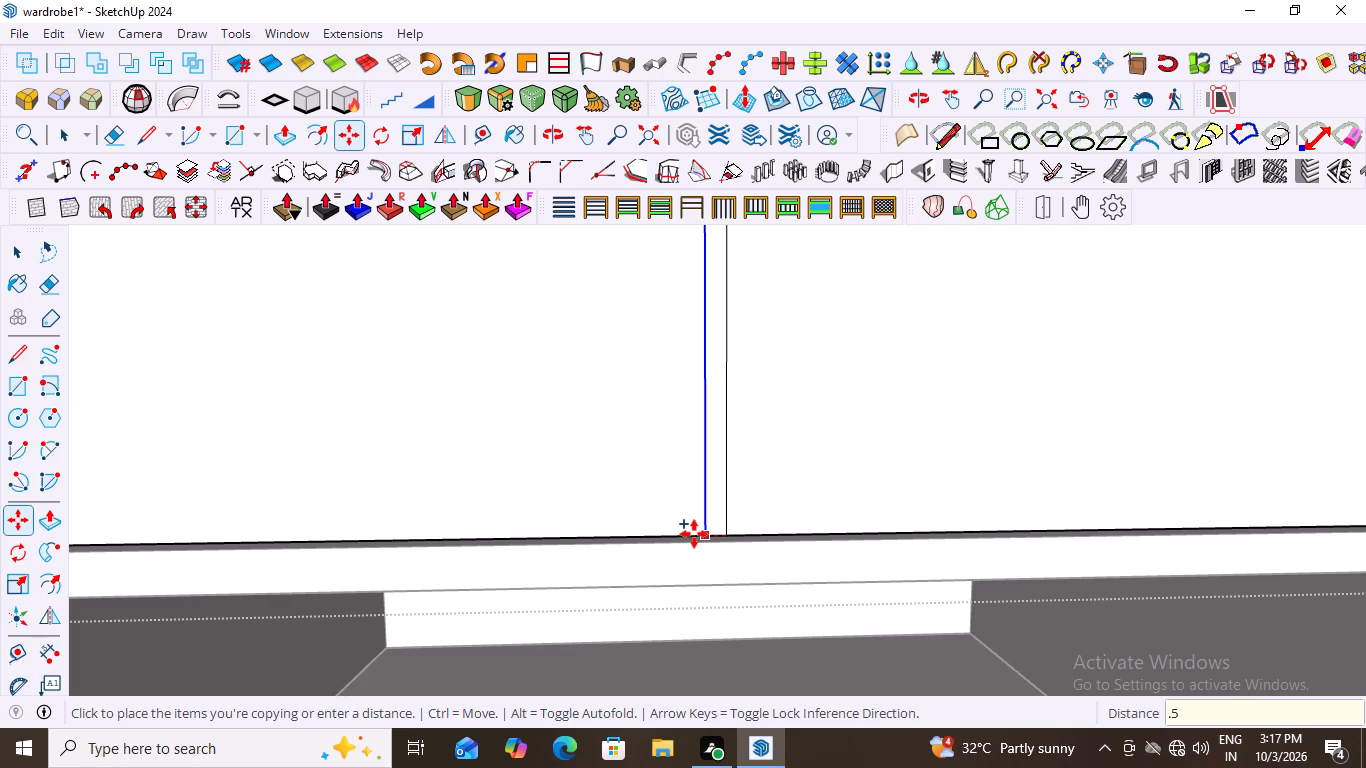
pyautogui.hotkey('shift', '"')
pyautogui.press('Return')
pyautogui.press('Return')
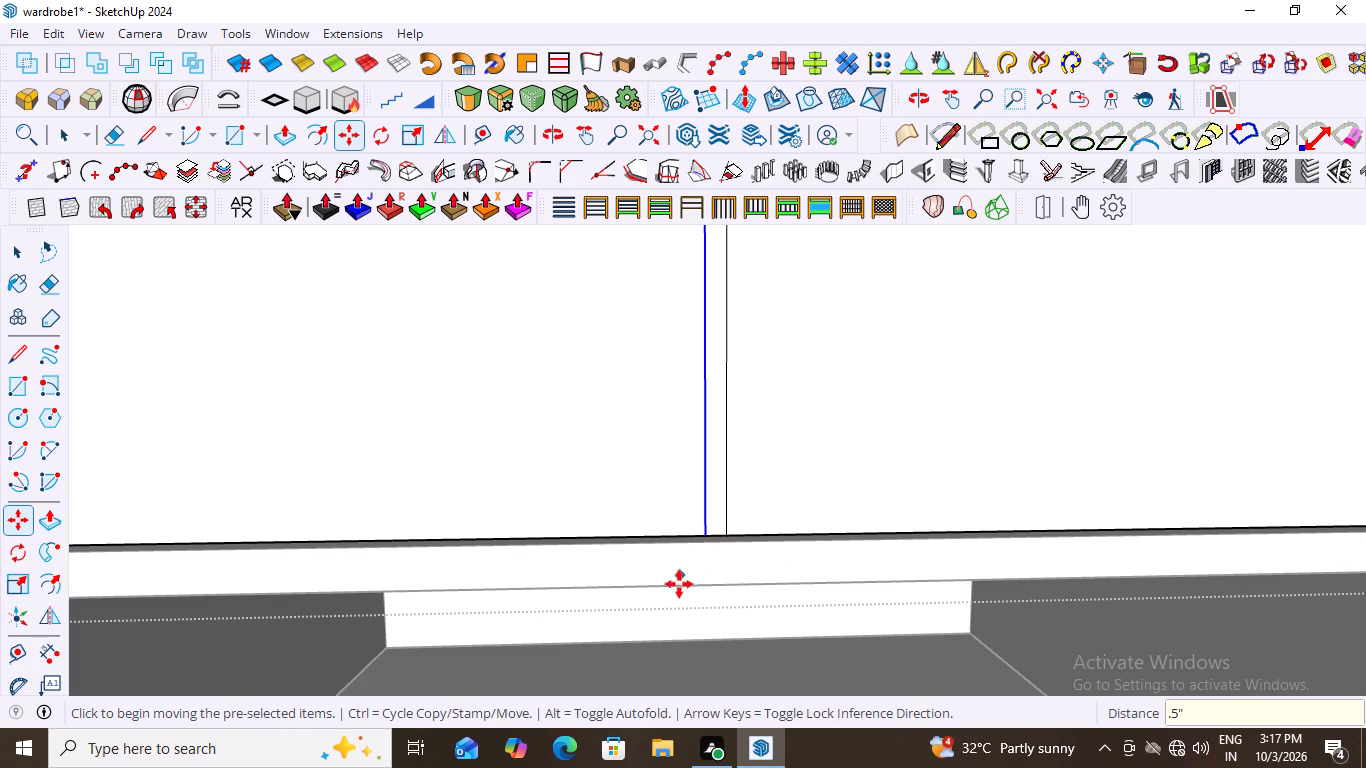
# Copy the left offset line 1" to the right along the bottom edge, to the other side of the centre line.
pyautogui.click(706, 535)
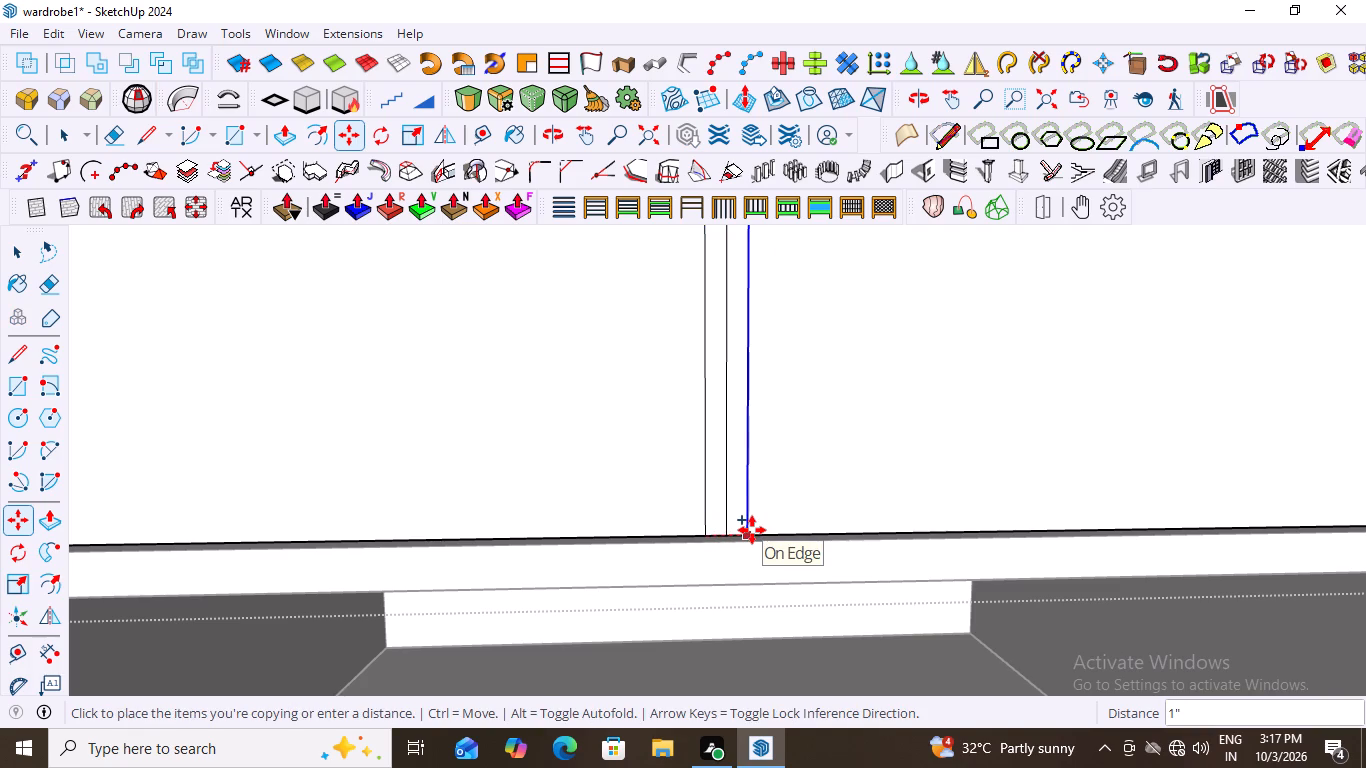
pyautogui.press('1')
pyautogui.hotkey('shift', '"')
pyautogui.press('Return')
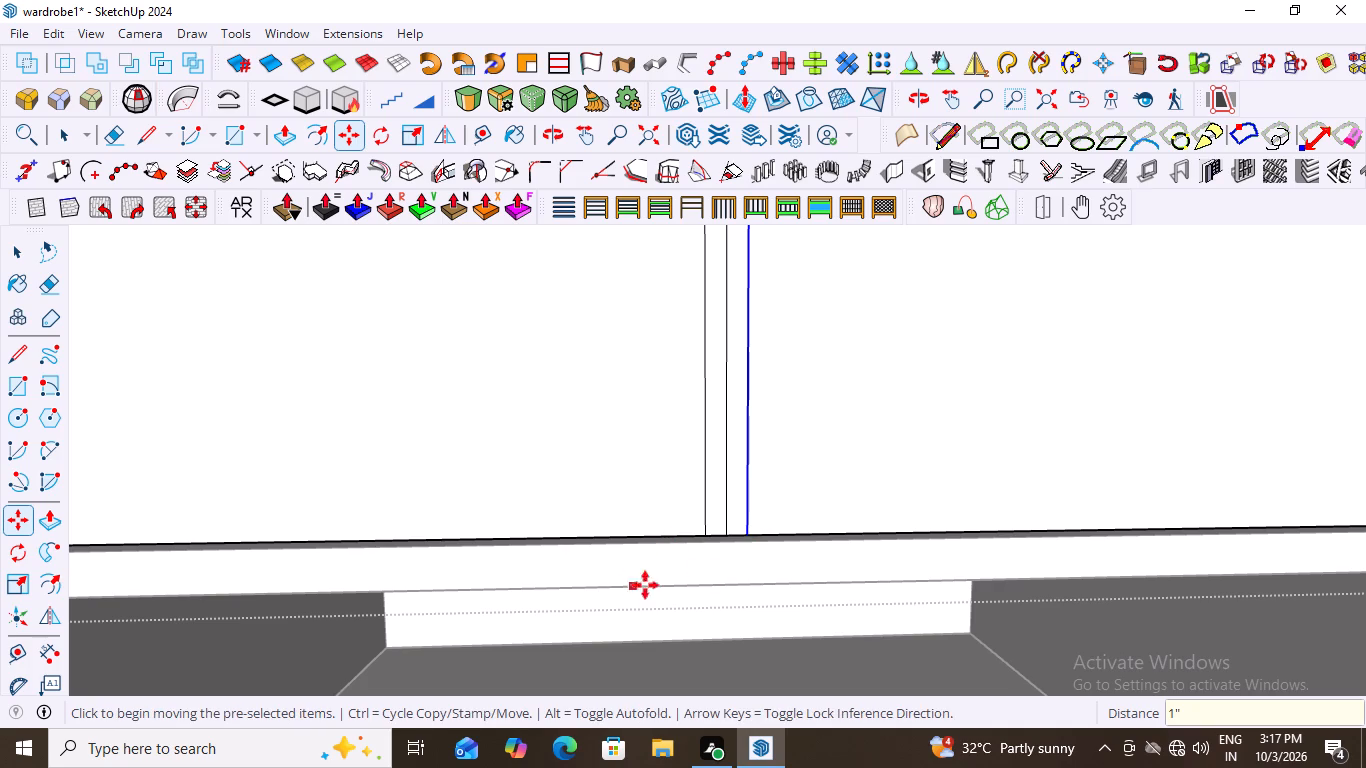
pyautogui.press('space')
pyautogui.click(687, 586)
pyautogui.scroll(-8, 744, 550)
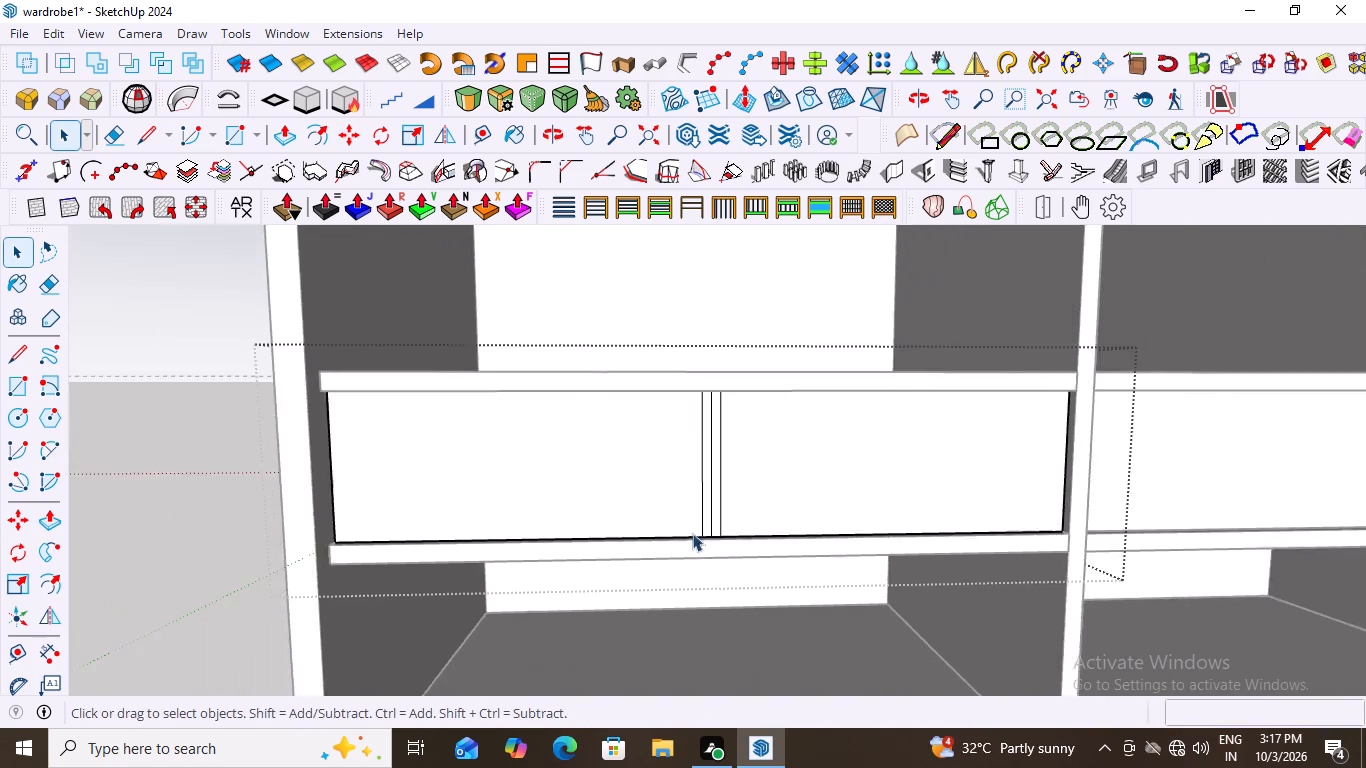
pyautogui.scroll(-4, 692, 533)
pyautogui.scroll(9, 1250, 475)
pyautogui.scroll(-2, 1235, 482)
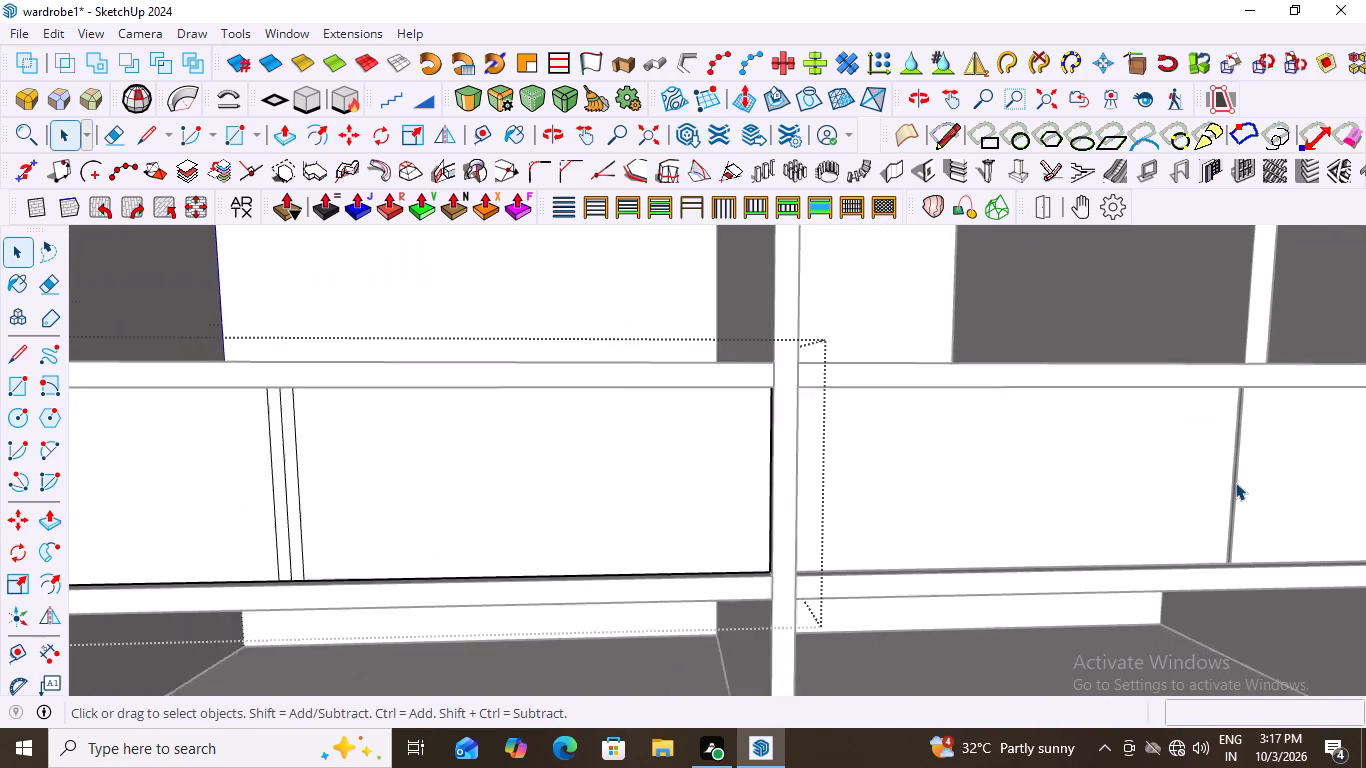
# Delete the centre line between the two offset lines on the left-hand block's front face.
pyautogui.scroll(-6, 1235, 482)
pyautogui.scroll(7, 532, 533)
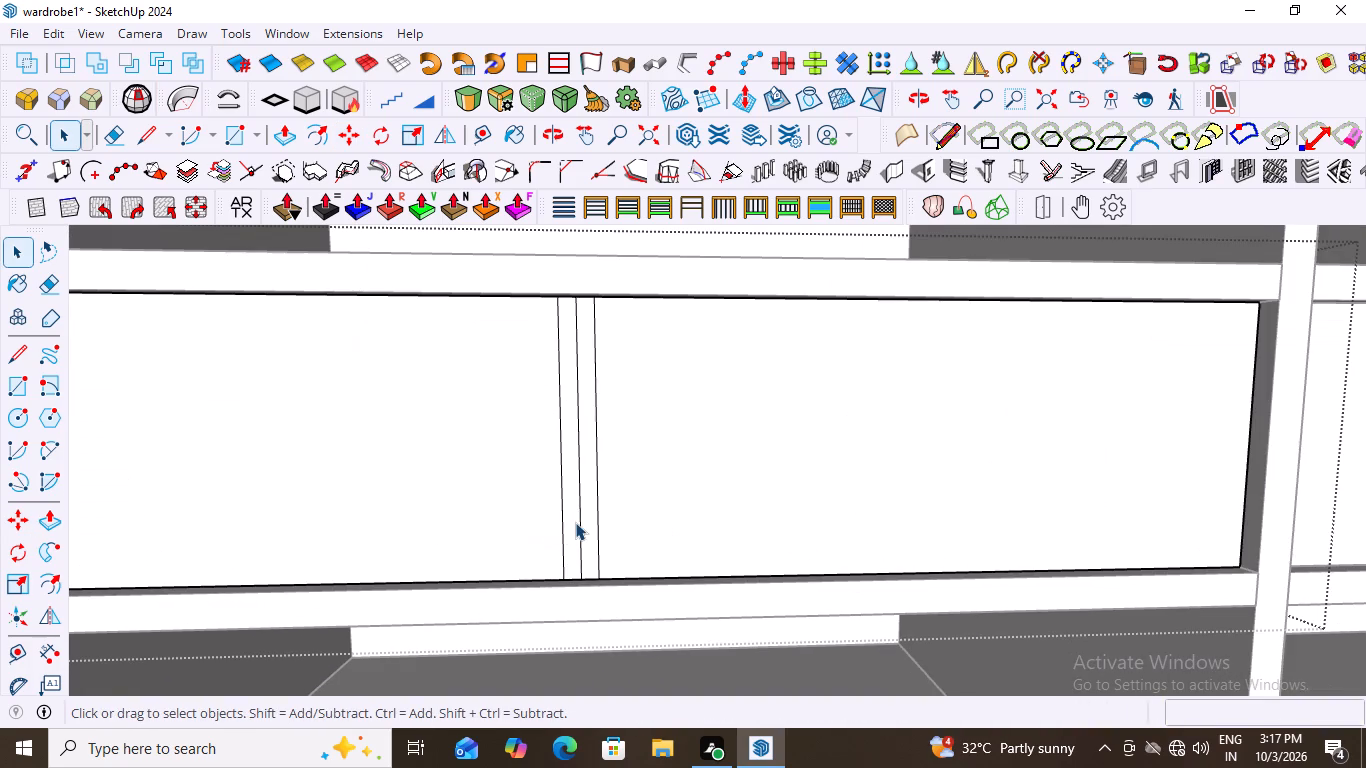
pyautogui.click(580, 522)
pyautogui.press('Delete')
# Compare the gap between the left-hand drawer fronts with the gap between the right-hand ones, and leave the block's editing.
pyautogui.scroll(-19, 709, 487)
pyautogui.moveTo(888, 468); pyautogui.dragTo(810, 488, button='middle')
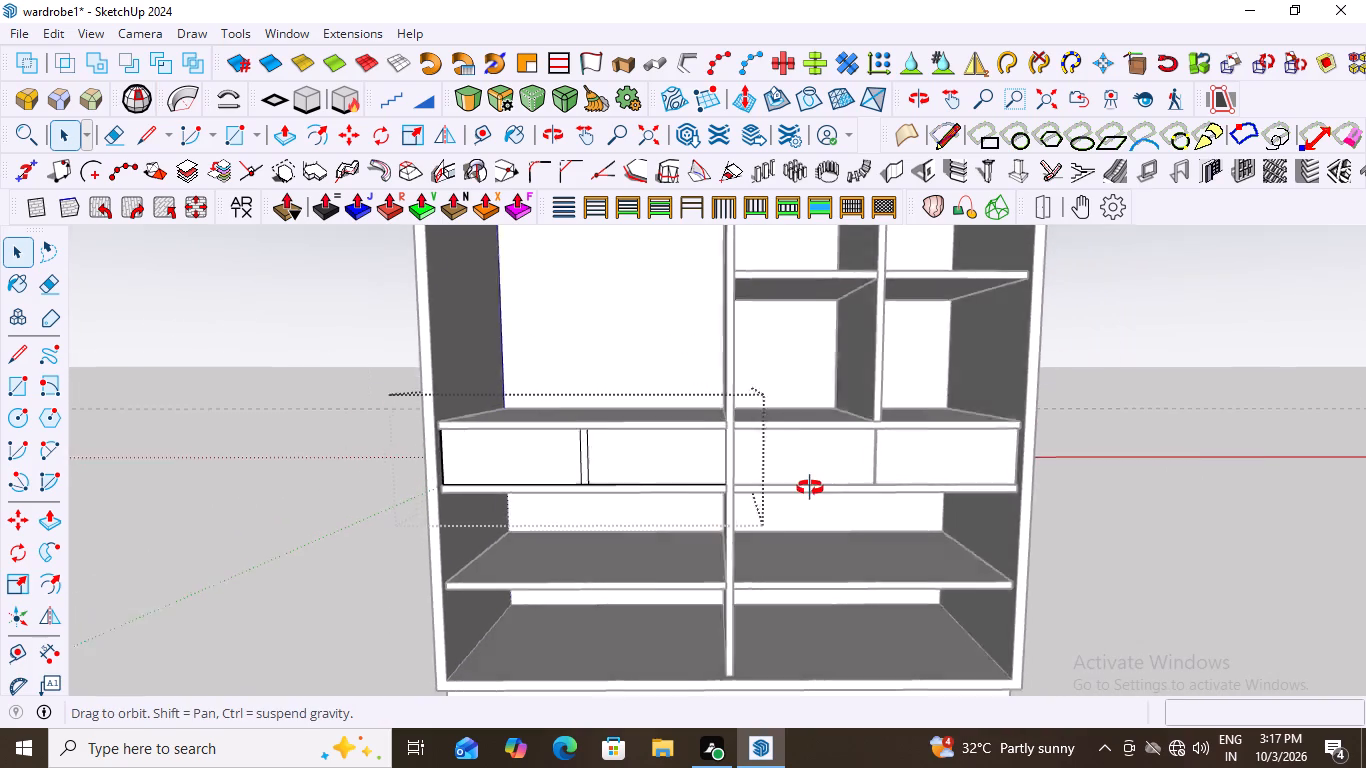
pyautogui.moveTo(810, 488); pyautogui.dragTo(956, 486, button='middle')
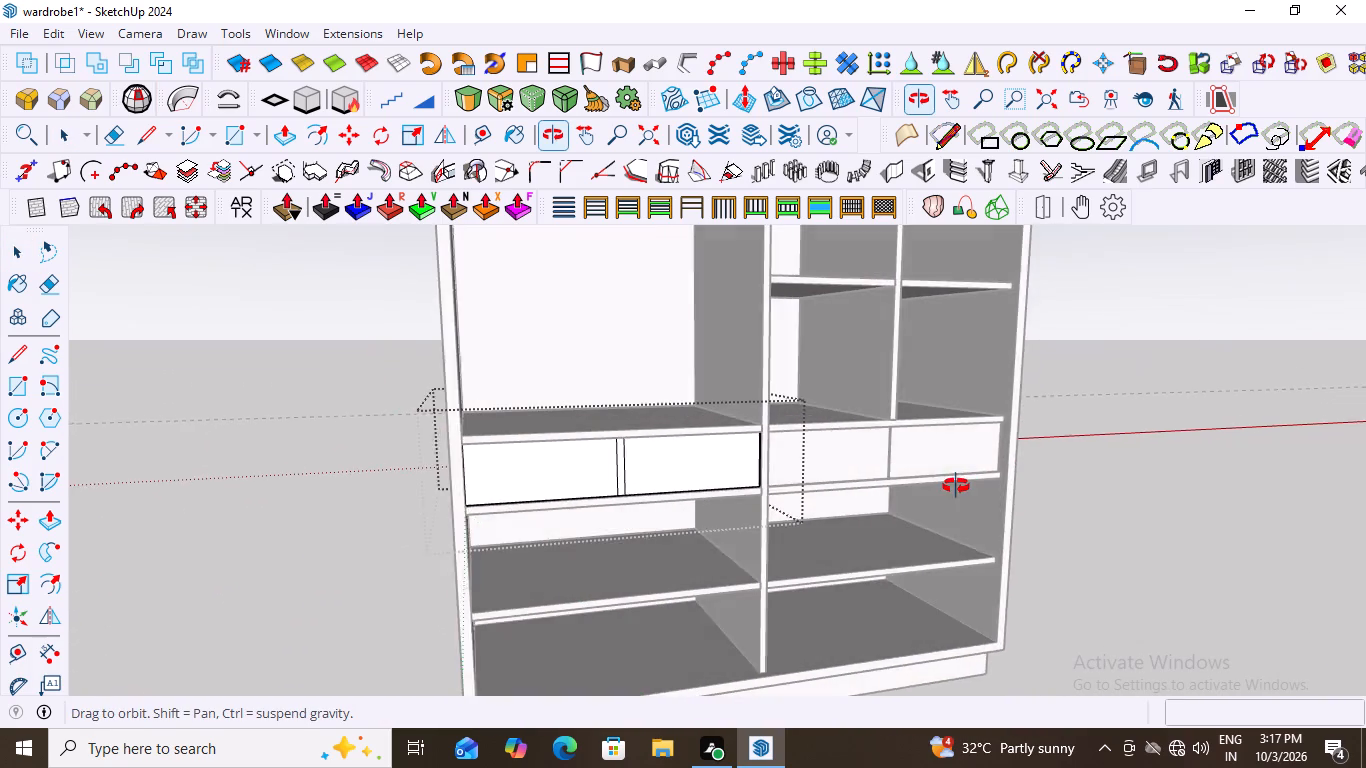
pyautogui.moveTo(956, 486); pyautogui.dragTo(924, 488, button='middle')
pyautogui.scroll(11, 901, 466)
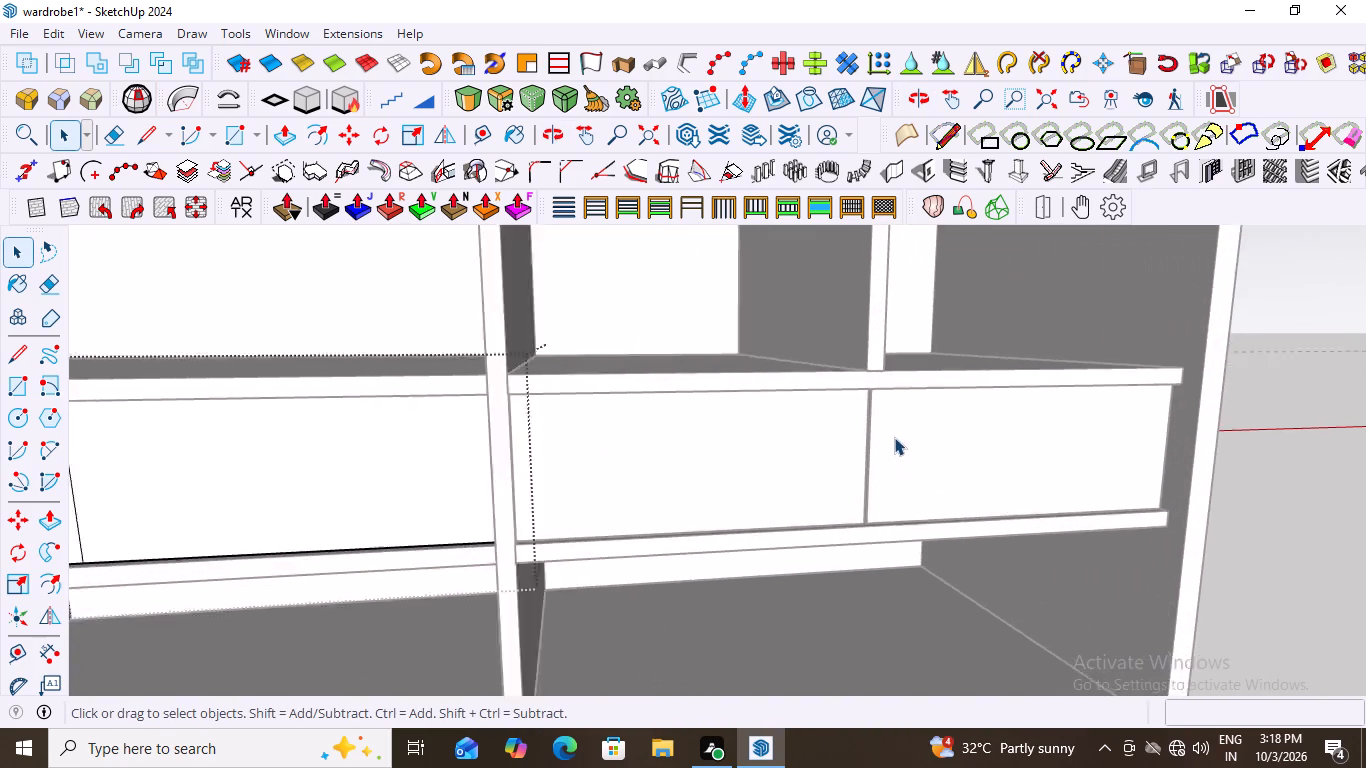
pyautogui.scroll(18, 894, 437)
pyautogui.scroll(-12, 858, 420)
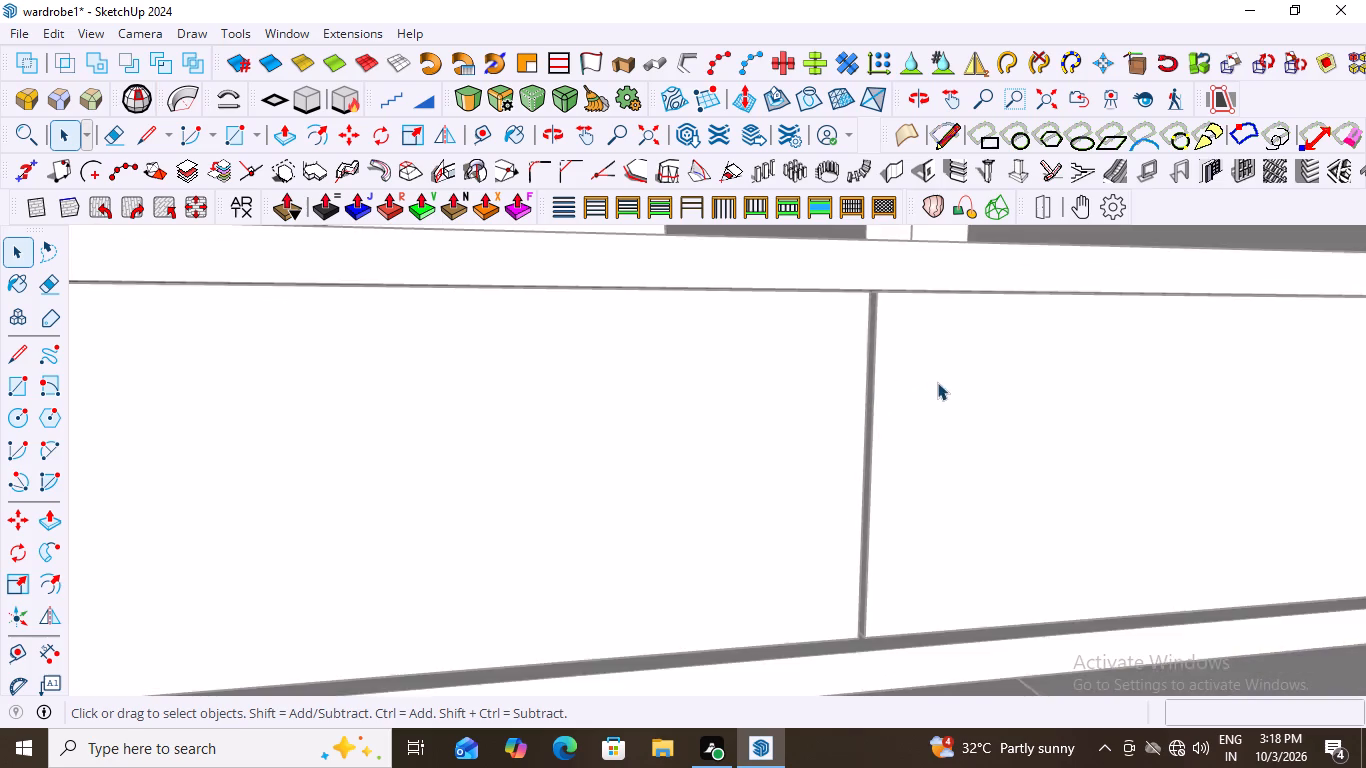
pyautogui.scroll(-20, 937, 382)
pyautogui.scroll(-1, 937, 382)
pyautogui.scroll(-2, 641, 472)
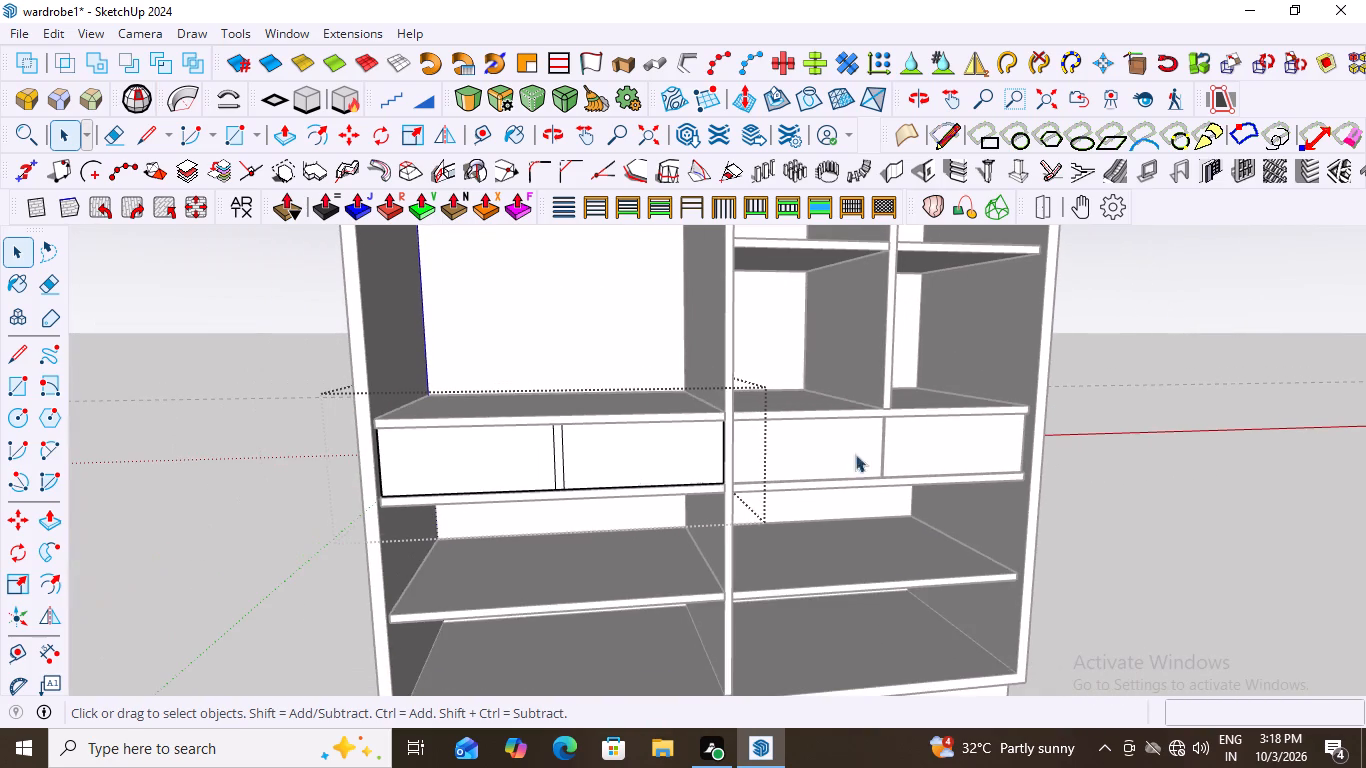
pyautogui.click(1271, 430)
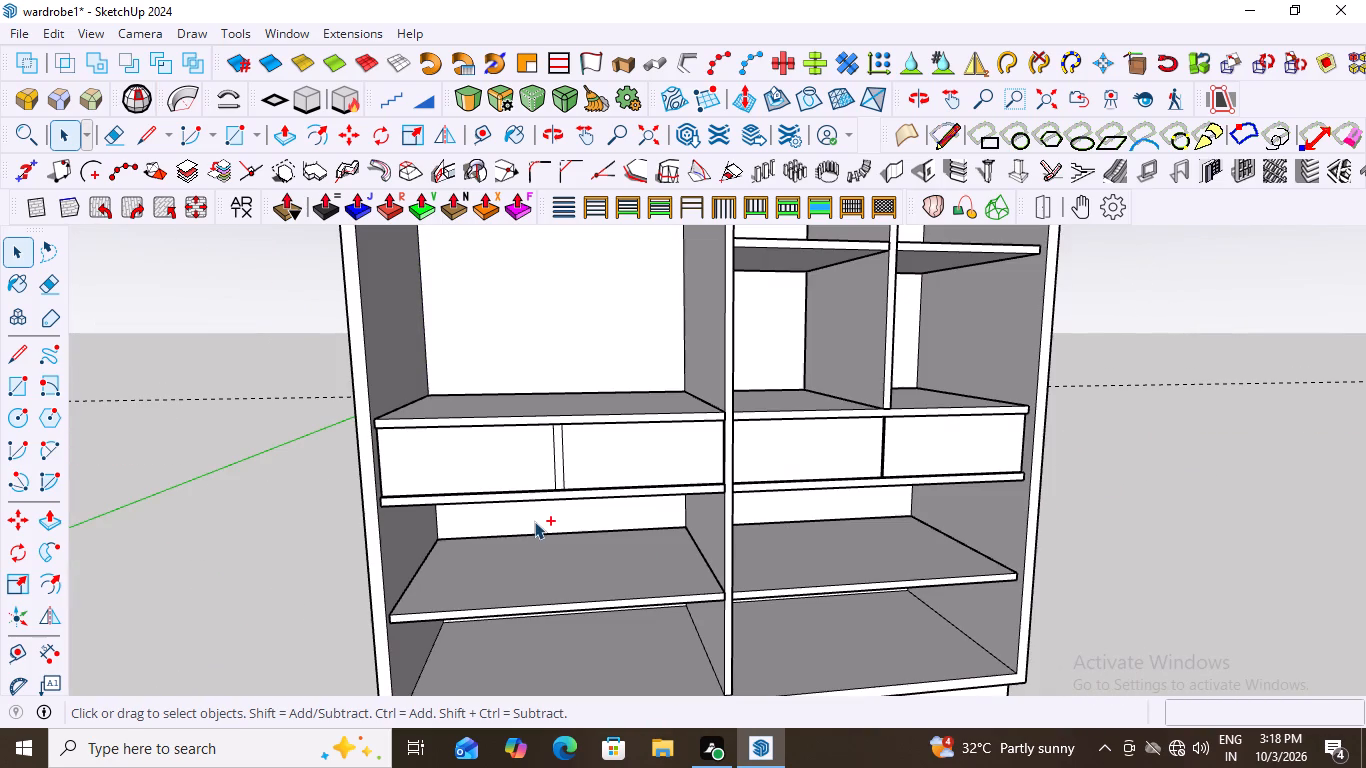
# Undo the centre and offset lines on the left-hand block, back to one undivided front face.
pyautogui.hotkey('ctrl', 'z')
pyautogui.hotkey('ctrl', 'z')
pyautogui.hotkey('ctrl', 'z')
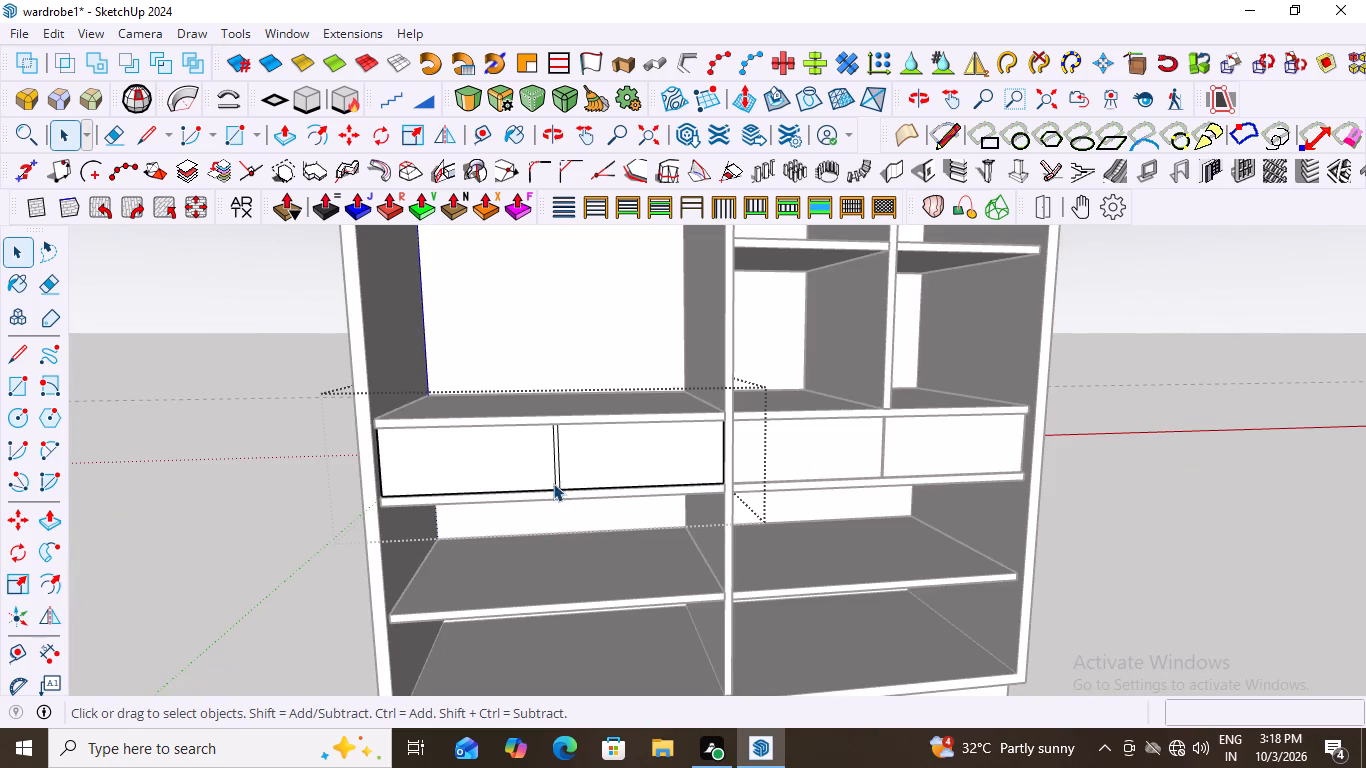
pyautogui.hotkey('ctrl', 'z')
pyautogui.hotkey('ctrl', 'z')
pyautogui.hotkey('ctrl', 'z')
pyautogui.hotkey('ctrl', 'z')
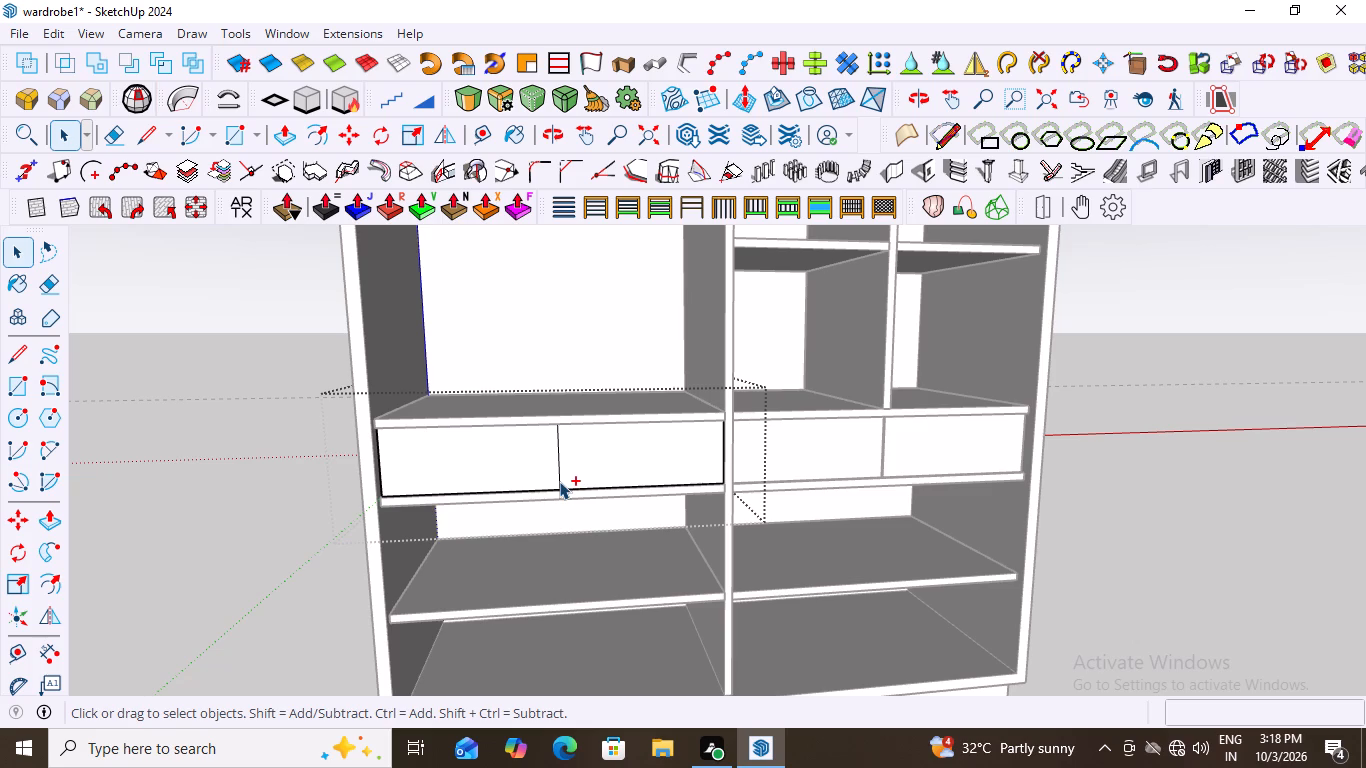
pyautogui.hotkey('ctrl', 'z')
# Make a group from the left-hand block's front face and its bounding edges.
pyautogui.doubleClick(574, 463)
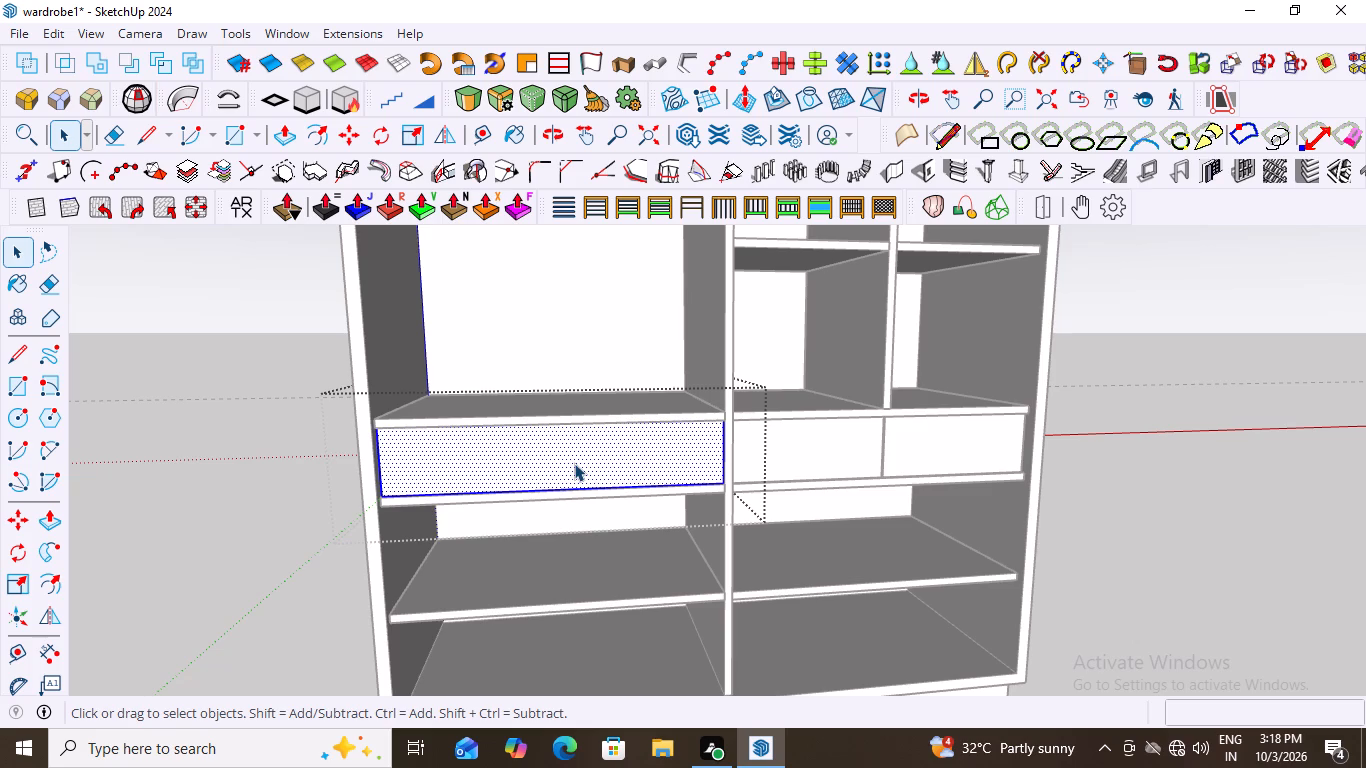
pyautogui.tripleClick(574, 463)
pyautogui.doubleClick(574, 463)
pyautogui.scroll(2, 604, 448)
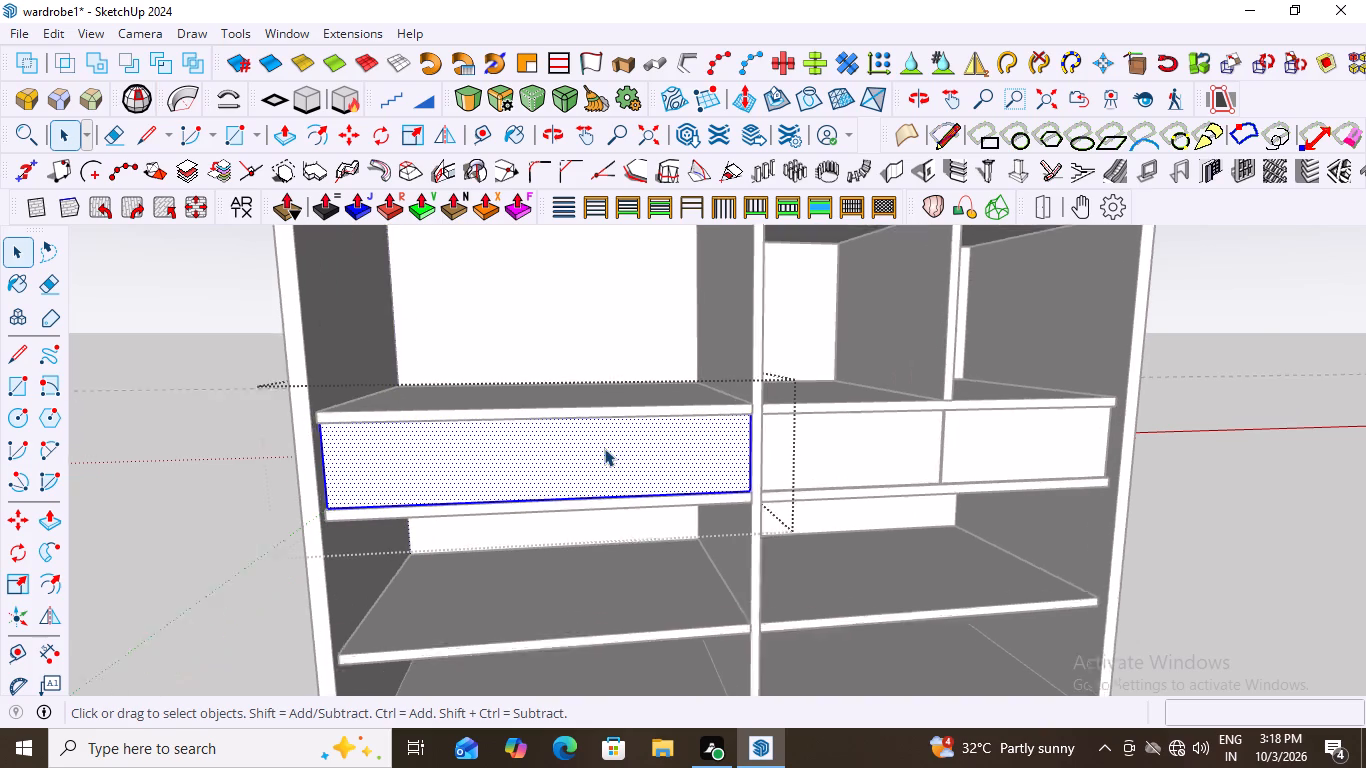
pyautogui.scroll(2, 604, 448)
pyautogui.rightClick(582, 455)
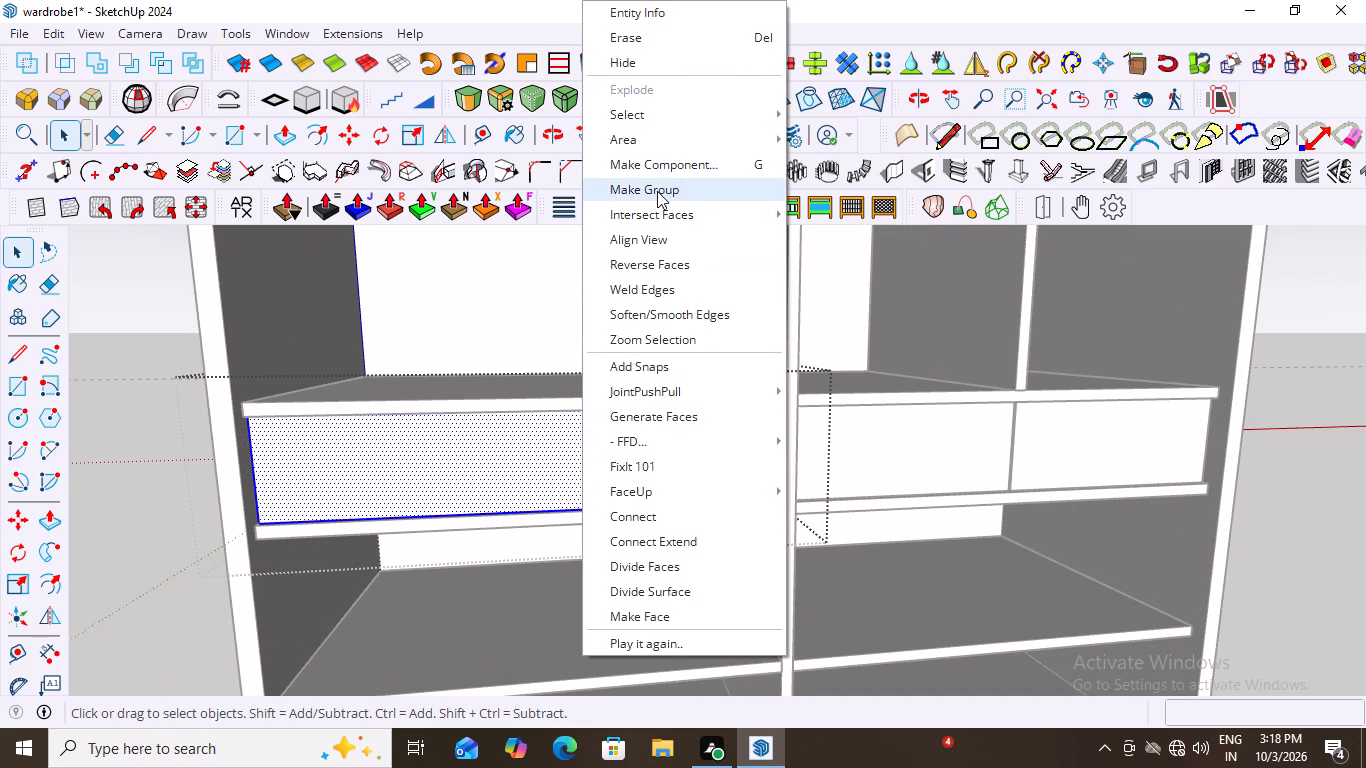
pyautogui.click(657, 187)
pyautogui.scroll(-3, 649, 421)
pyautogui.click(623, 448)
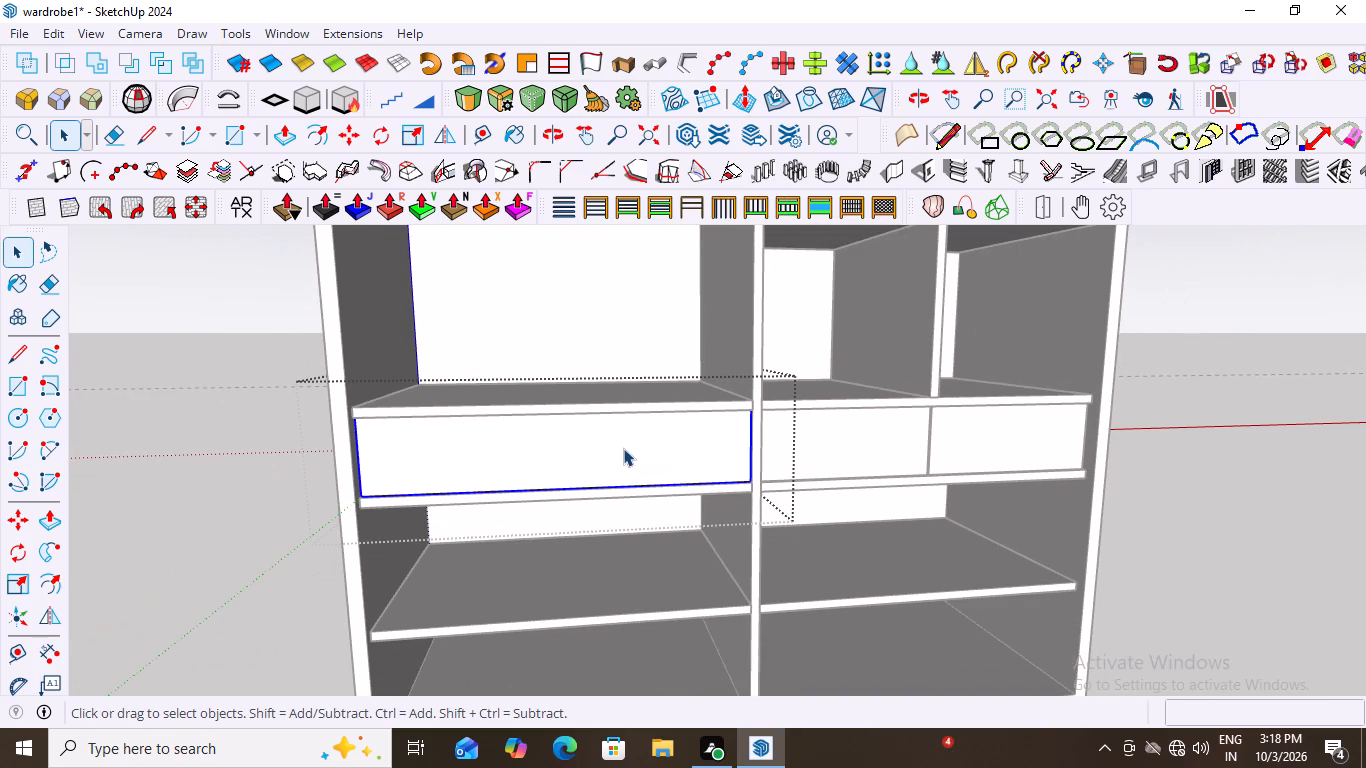
pyautogui.click(171, 436)
pyautogui.click(557, 437)
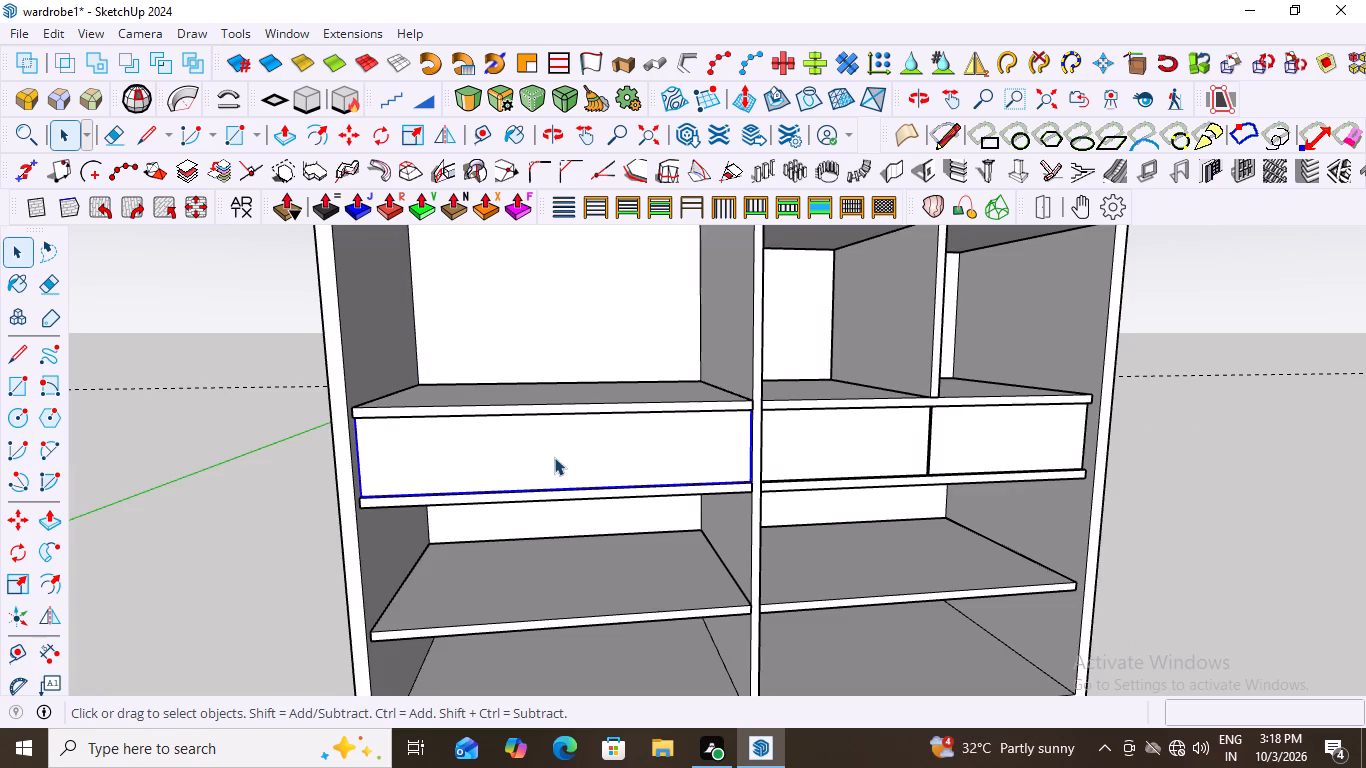
pyautogui.moveTo(688, 490); pyautogui.dragTo(741, 466, button='middle')
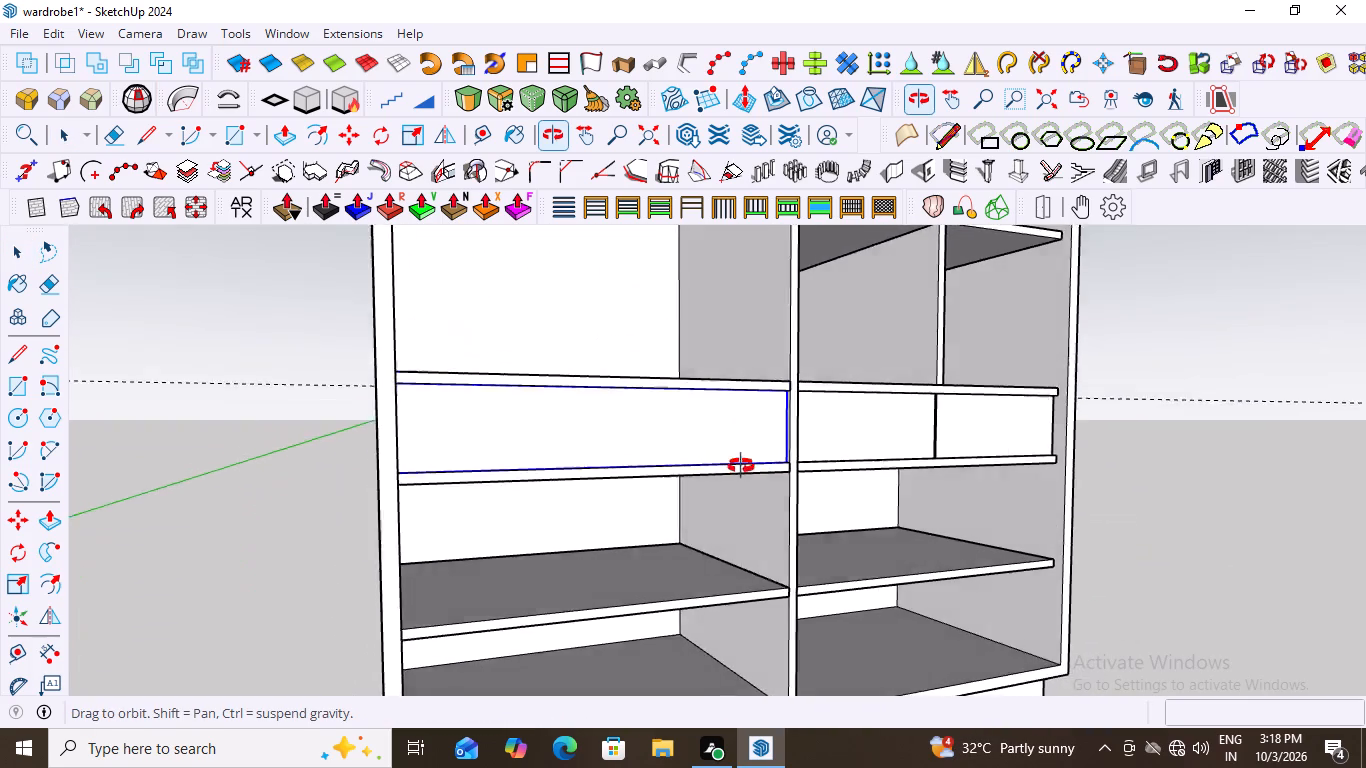
pyautogui.moveTo(741, 466); pyautogui.dragTo(710, 472, button='middle')
# Open the front-face group inside the left-hand block for editing.
pyautogui.doubleClick(530, 433)
pyautogui.scroll(2, 565, 433)
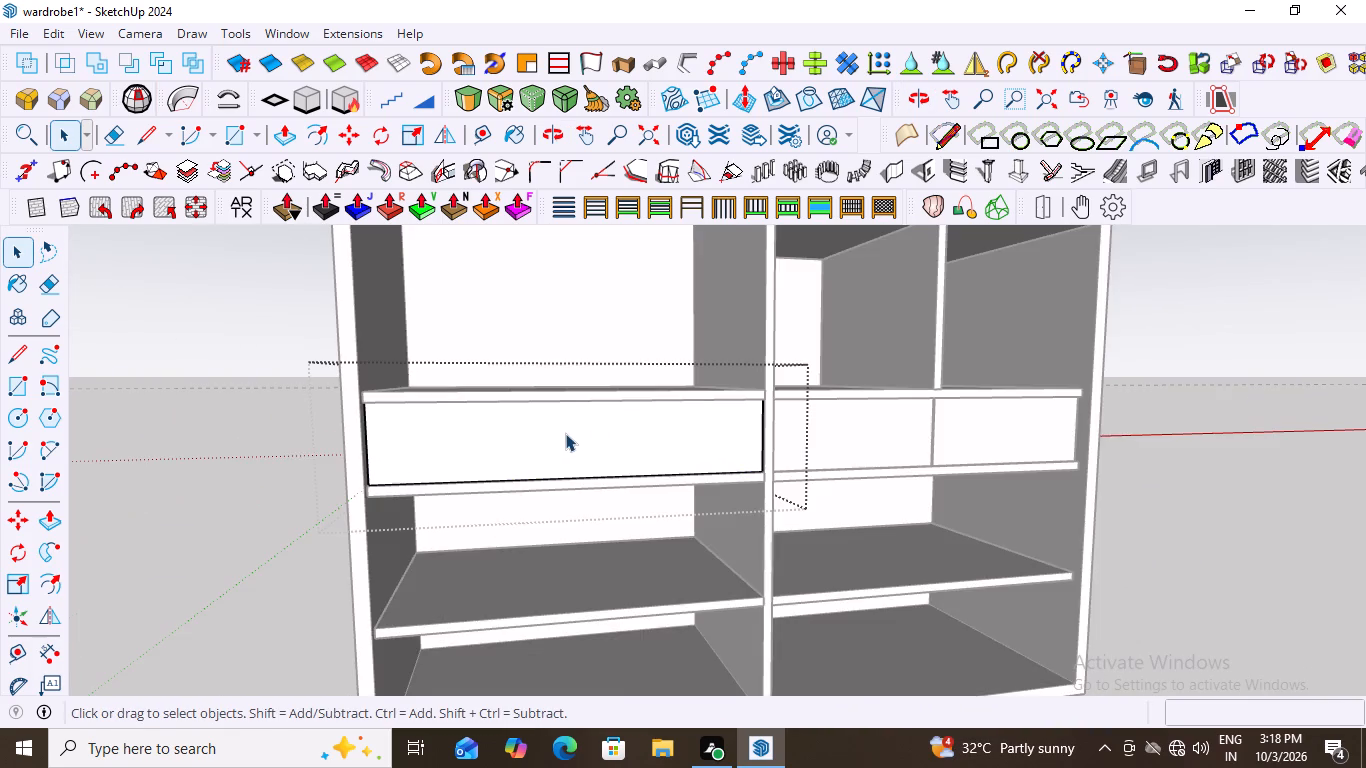
pyautogui.scroll(2, 565, 433)
pyautogui.click(565, 433)
pyautogui.scroll(4, 565, 436)
pyautogui.scroll(-2, 565, 436)
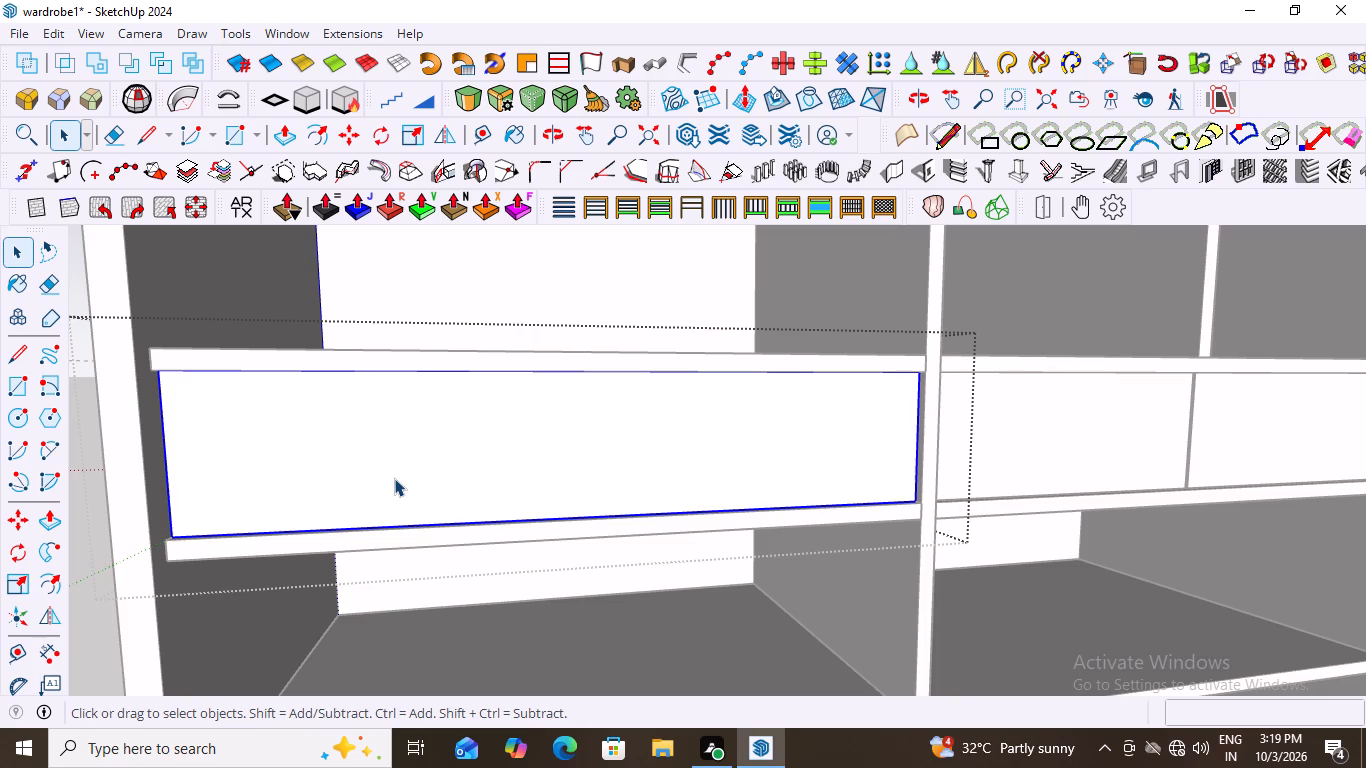
pyautogui.tripleClick(538, 470)
pyautogui.scroll(2, 537, 451)
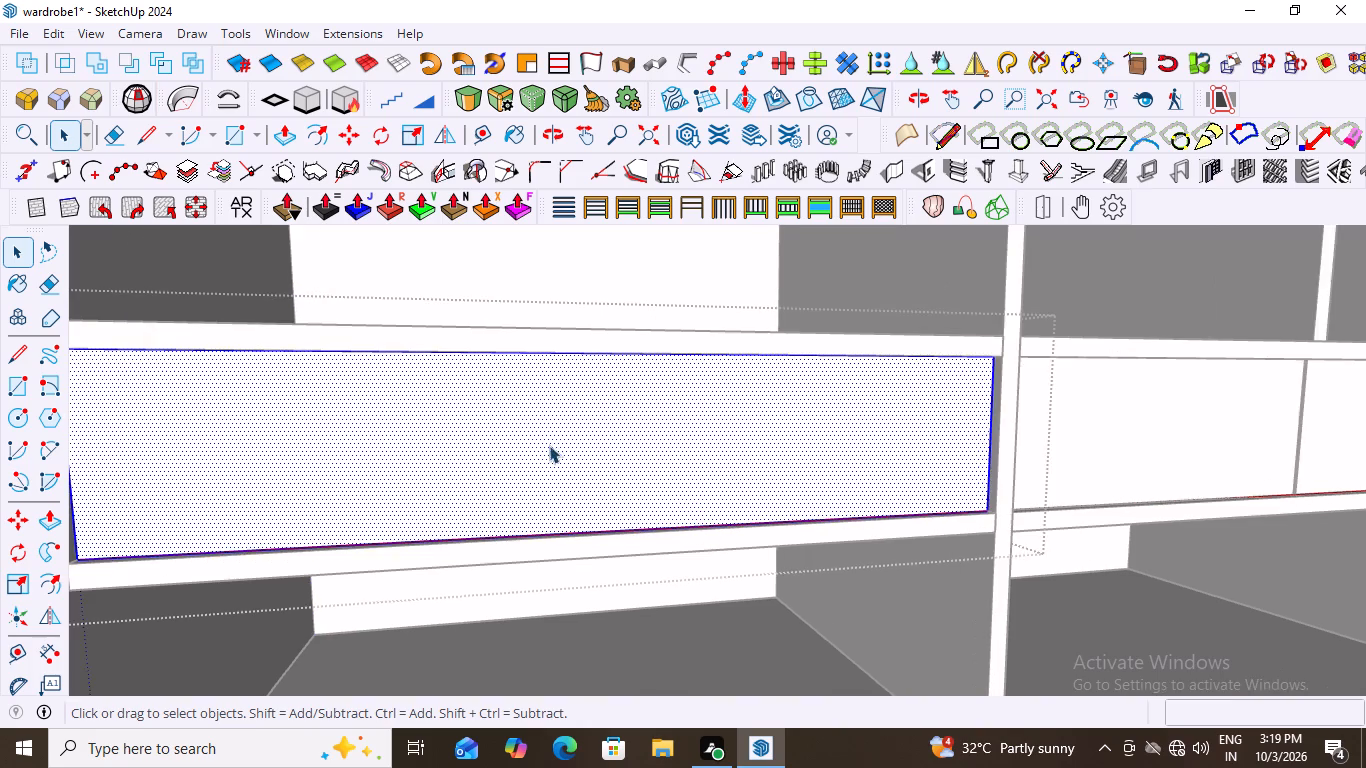
# Draw a vertical line from the midpoint of the front face's top edge straight down to its bottom edge.
pyautogui.moveTo(597, 431); pyautogui.dragTo(570, 454, button='middle')
pyautogui.scroll(-8, 570, 454)
pyautogui.moveTo(571, 463); pyautogui.dragTo(536, 420, button='middle')
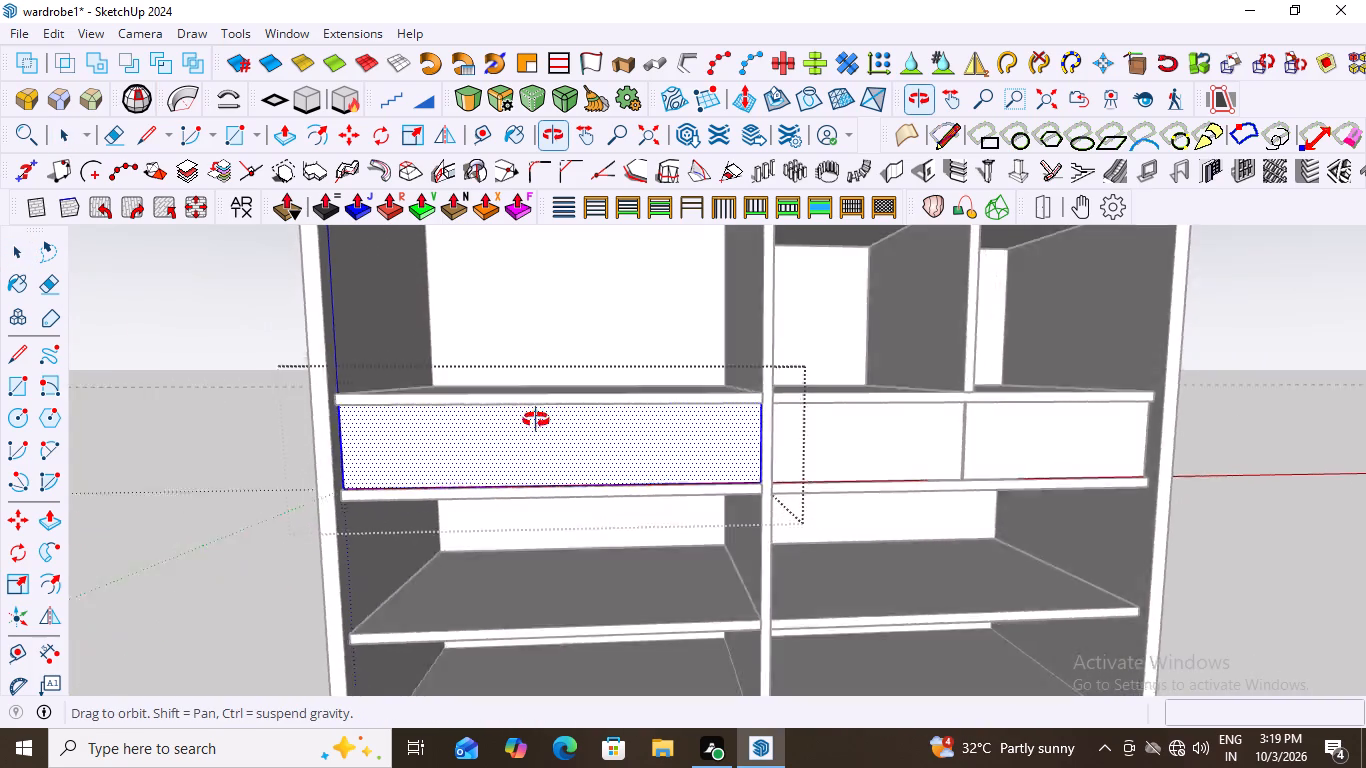
pyautogui.moveTo(536, 420); pyautogui.dragTo(534, 404, button='middle')
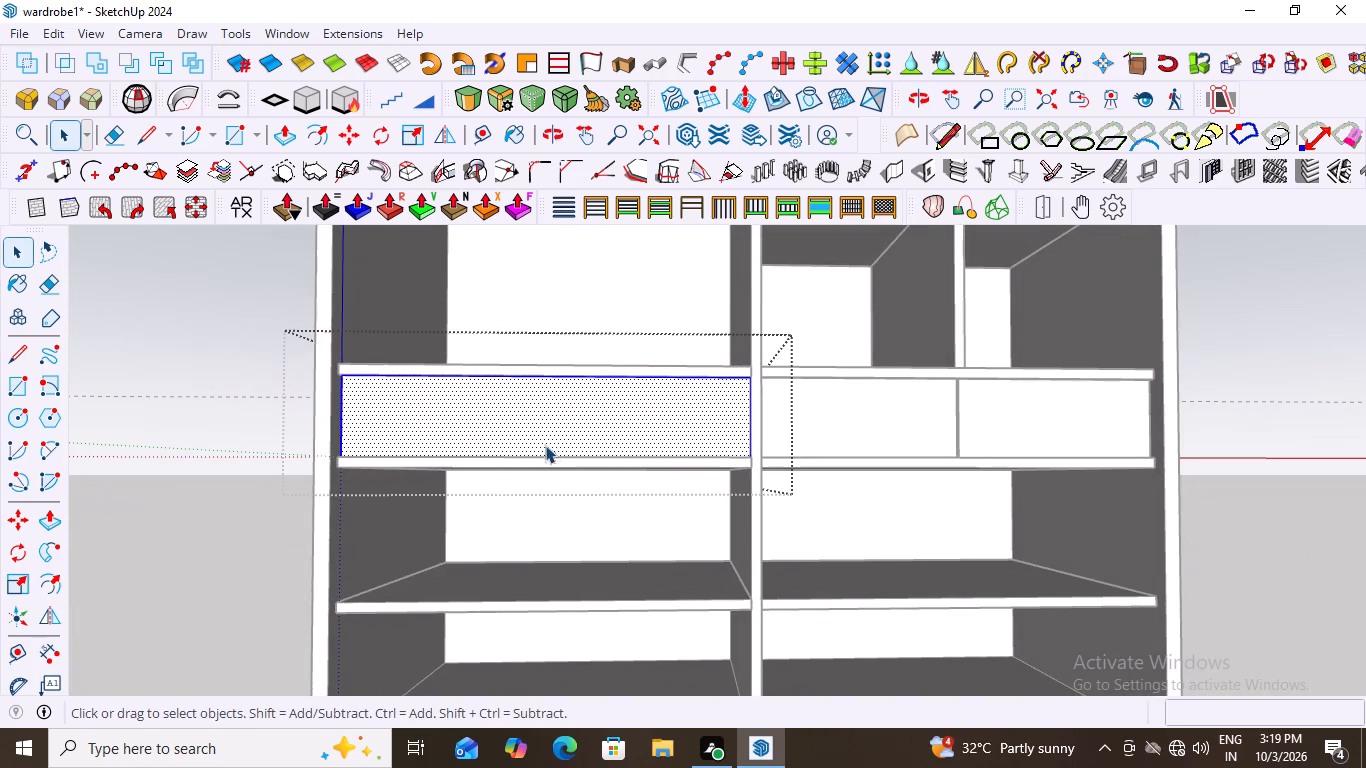
pyautogui.moveTo(520, 406); pyautogui.dragTo(527, 474, button='middle')
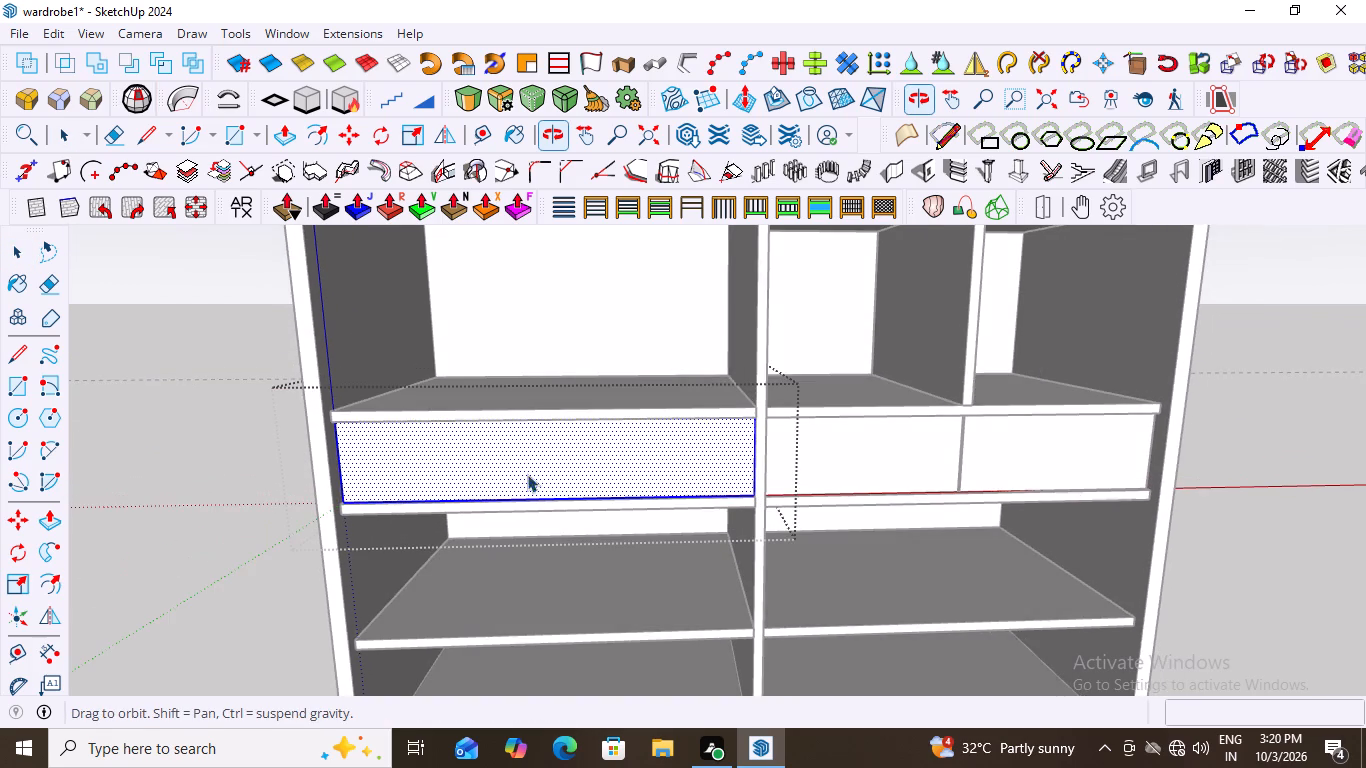
pyautogui.scroll(1, 555, 464)
pyautogui.moveTo(507, 444); pyautogui.dragTo(470, 349, button='middle')
pyautogui.middleClick(529, 389)
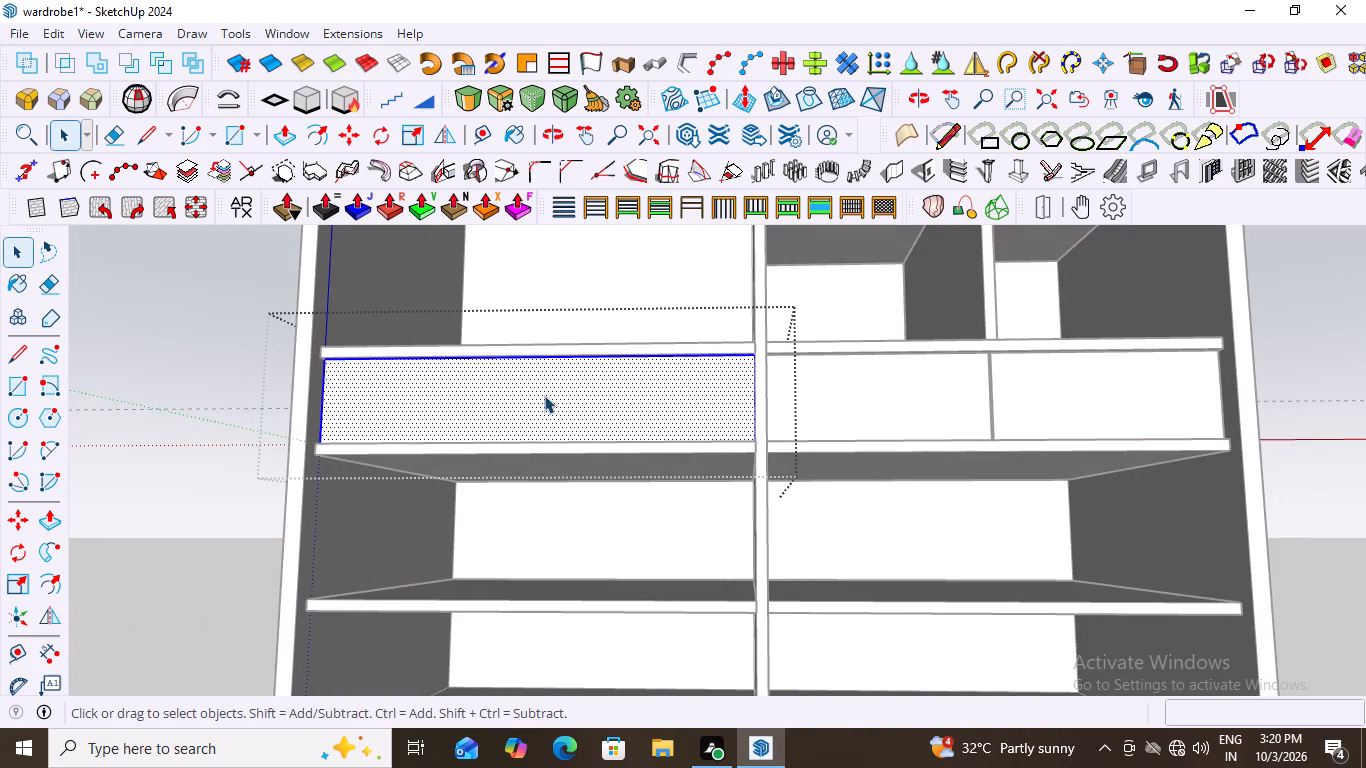
pyautogui.press('l')
pyautogui.moveTo(554, 391); pyautogui.dragTo(595, 393, button='middle')
pyautogui.scroll(4, 543, 360)
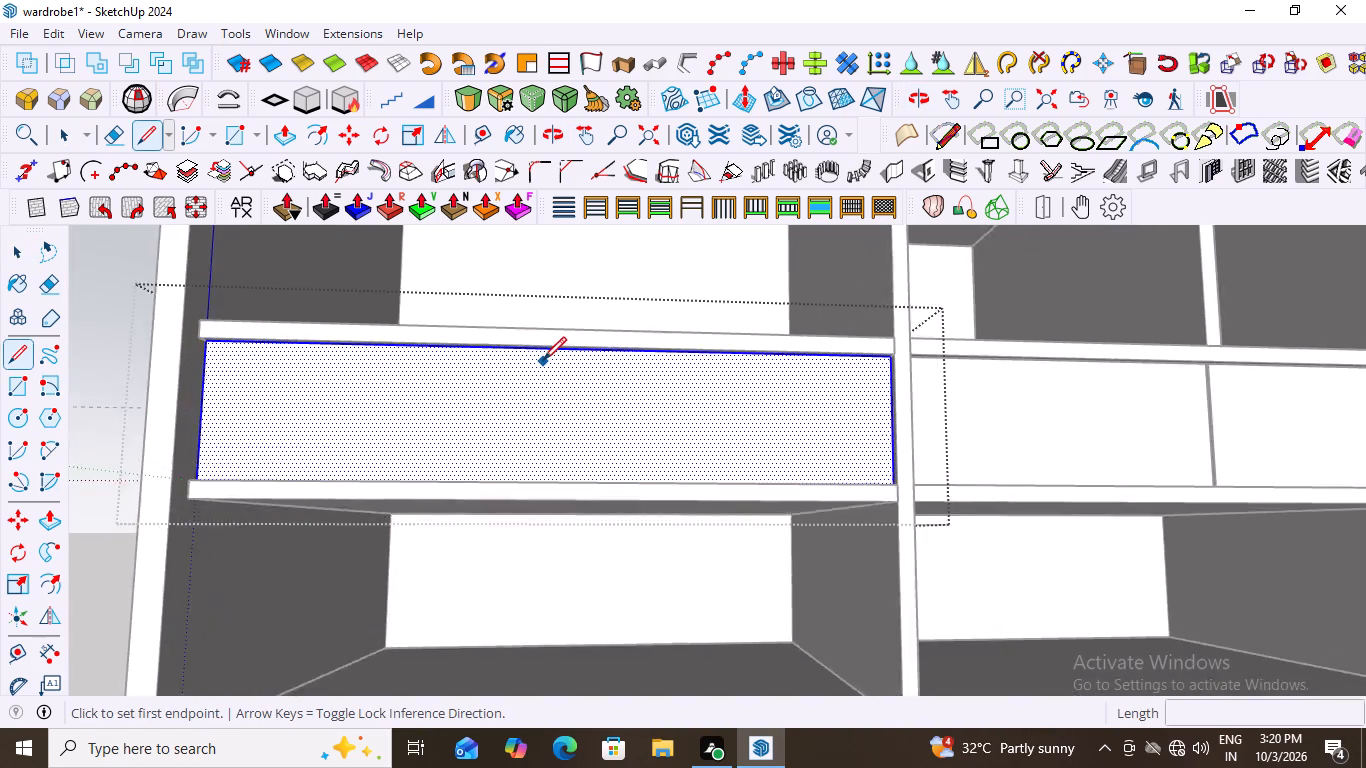
pyautogui.scroll(10, 543, 360)
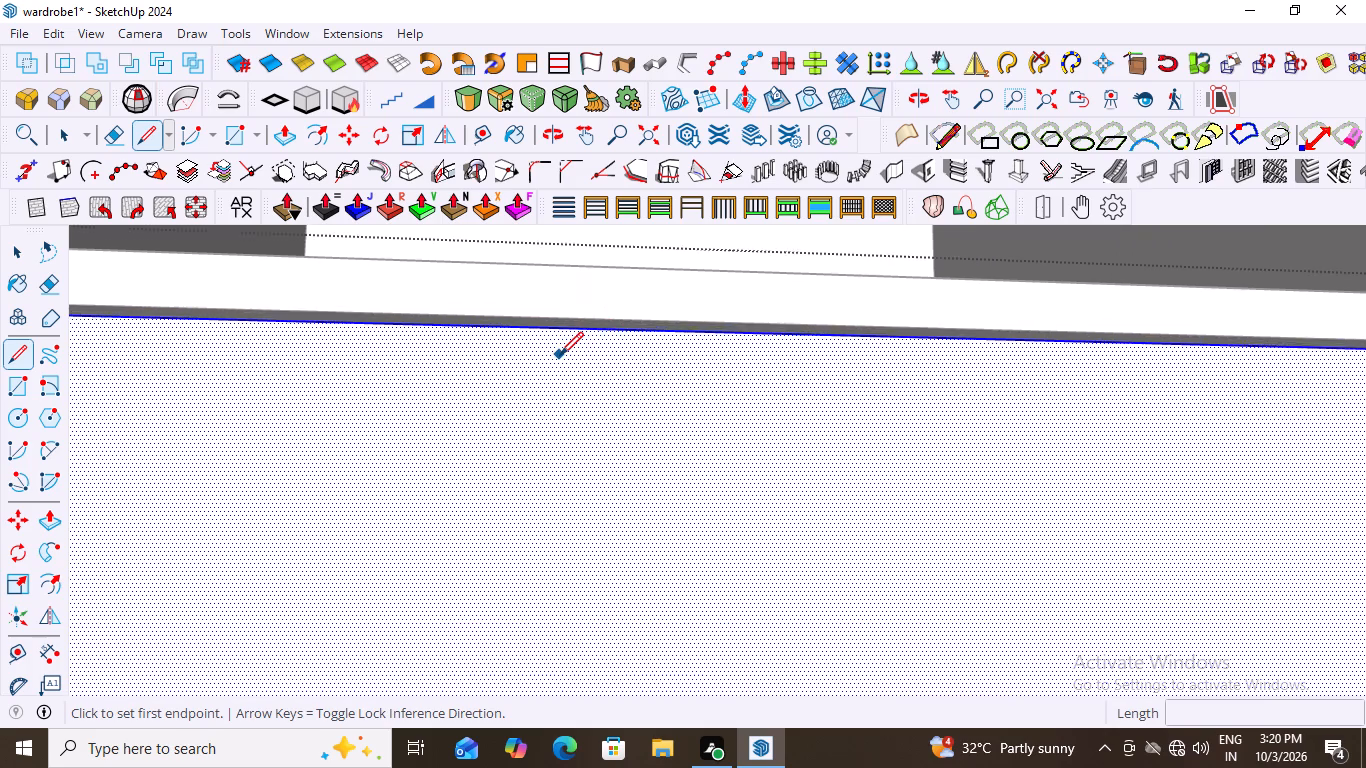
pyautogui.scroll(10, 560, 355)
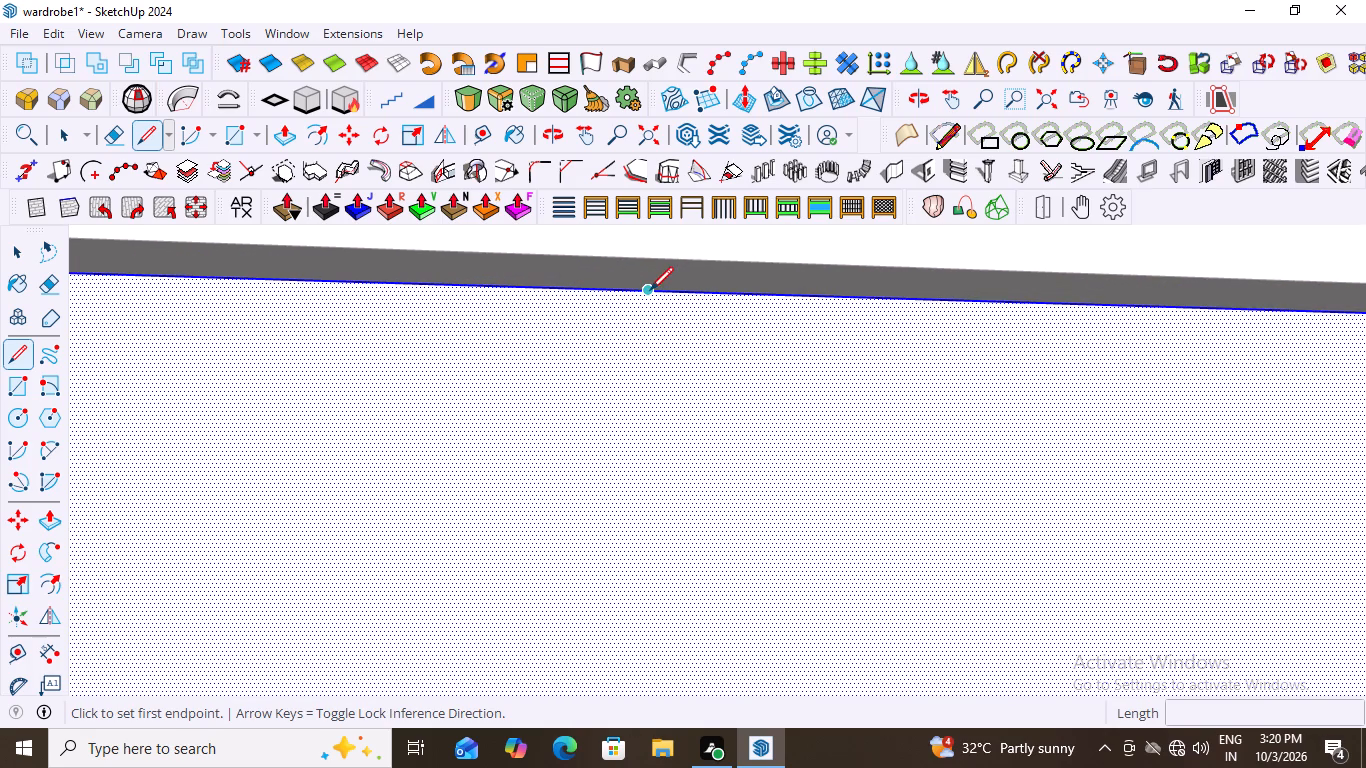
pyautogui.moveTo(650, 289); pyautogui.dragTo(650, 305)
pyautogui.scroll(-12, 661, 398)
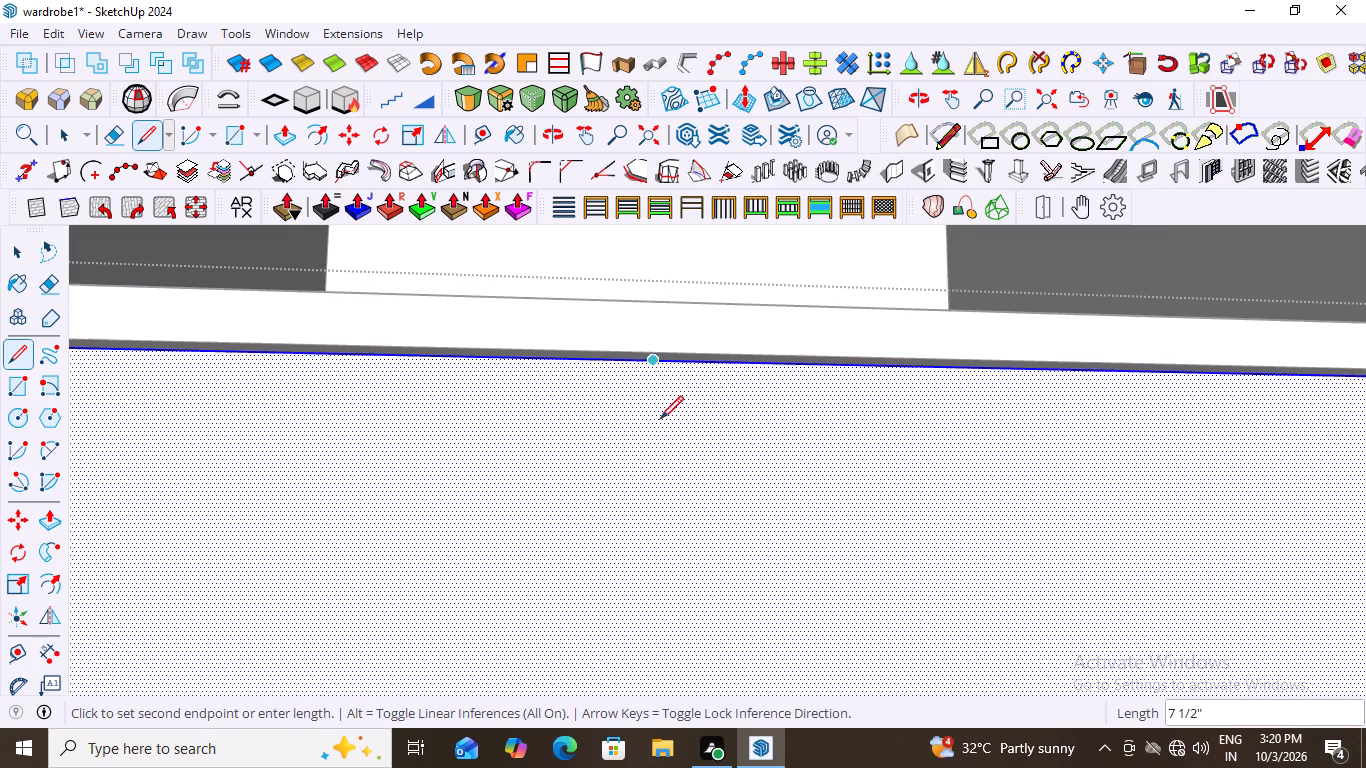
pyautogui.scroll(-7, 660, 419)
pyautogui.moveTo(681, 522); pyautogui.dragTo(694, 610, button='middle')
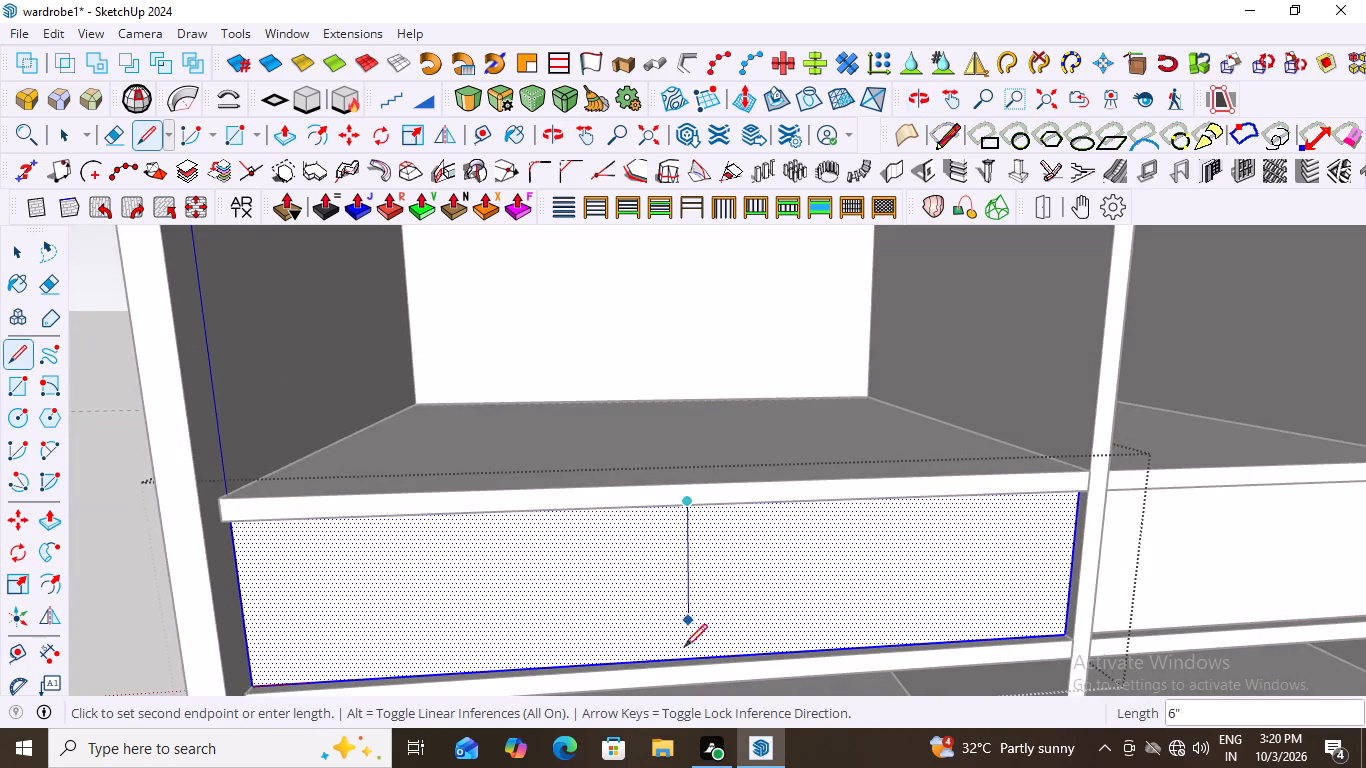
pyautogui.scroll(13, 684, 666)
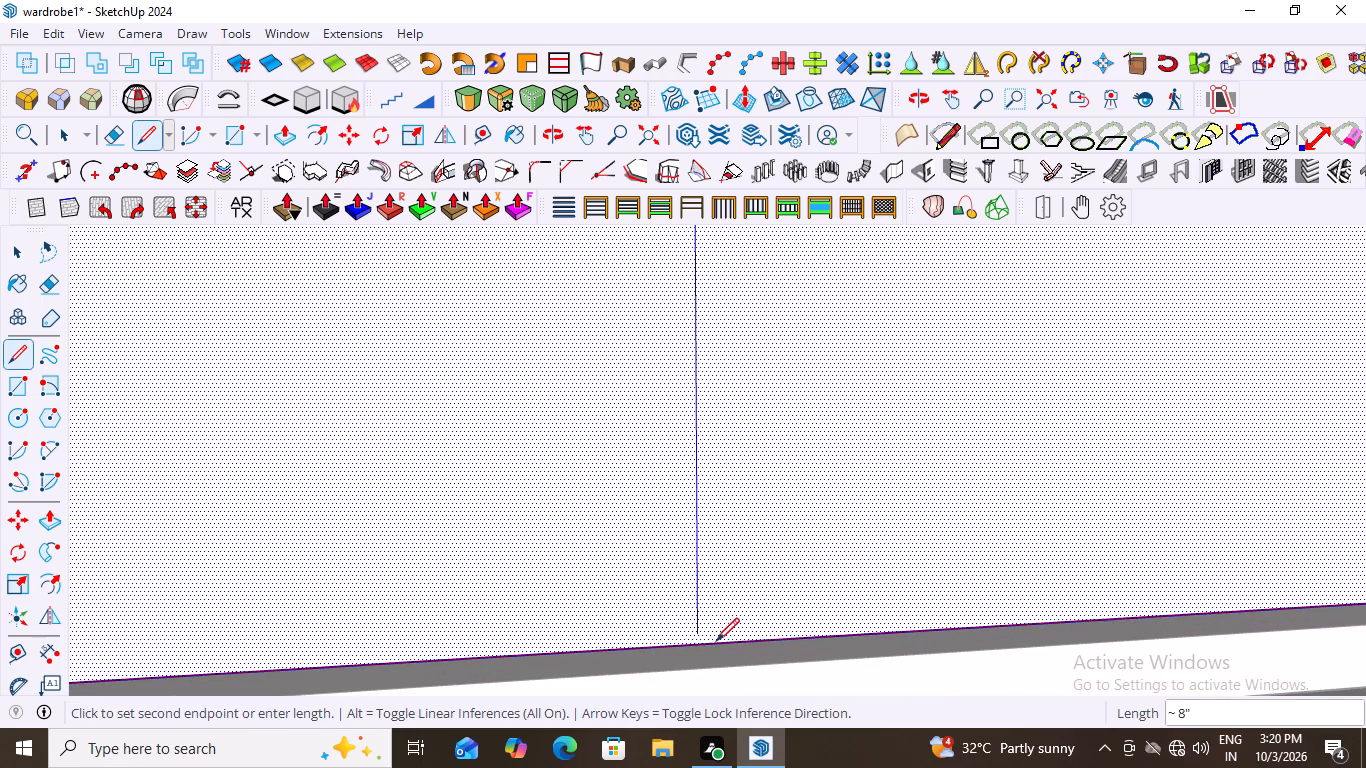
pyautogui.click(698, 645)
pyautogui.scroll(-3, 602, 552)
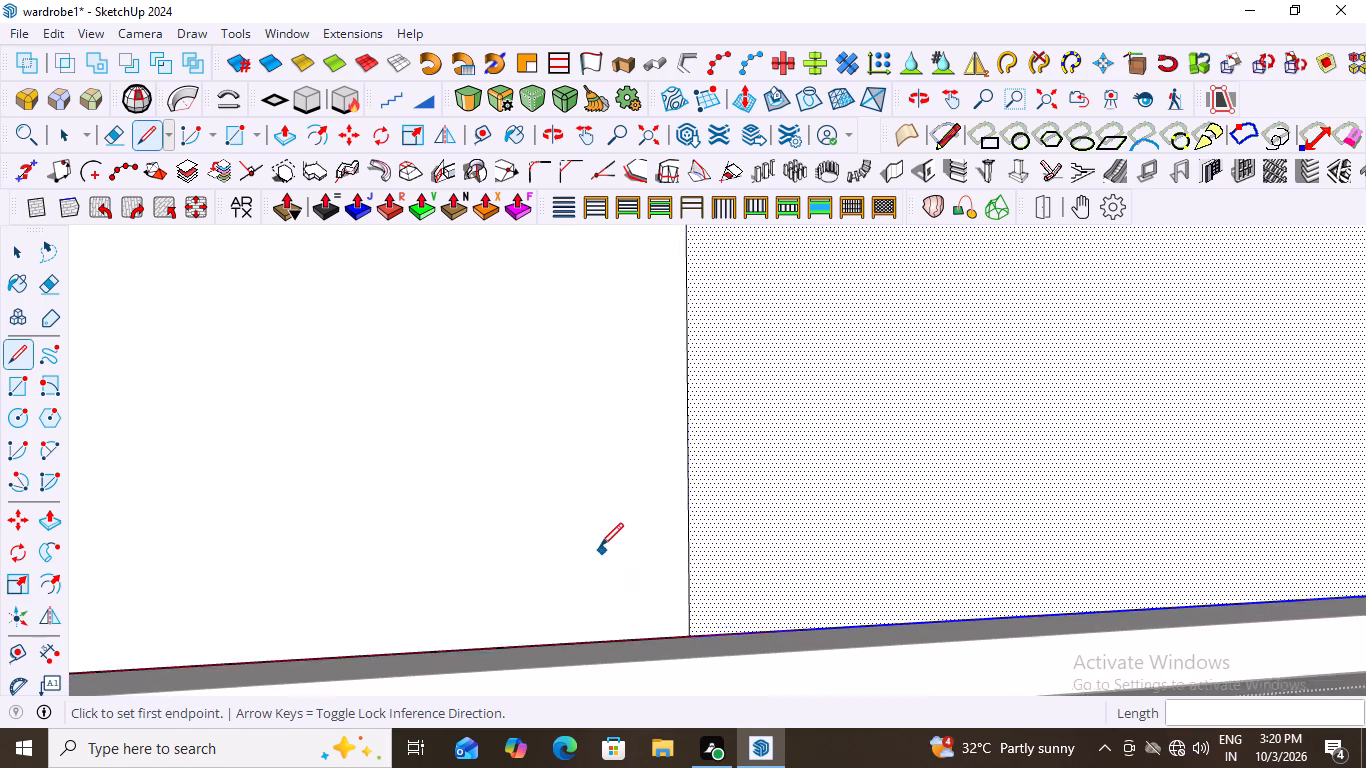
pyautogui.scroll(-19, 600, 546)
pyautogui.press('space')
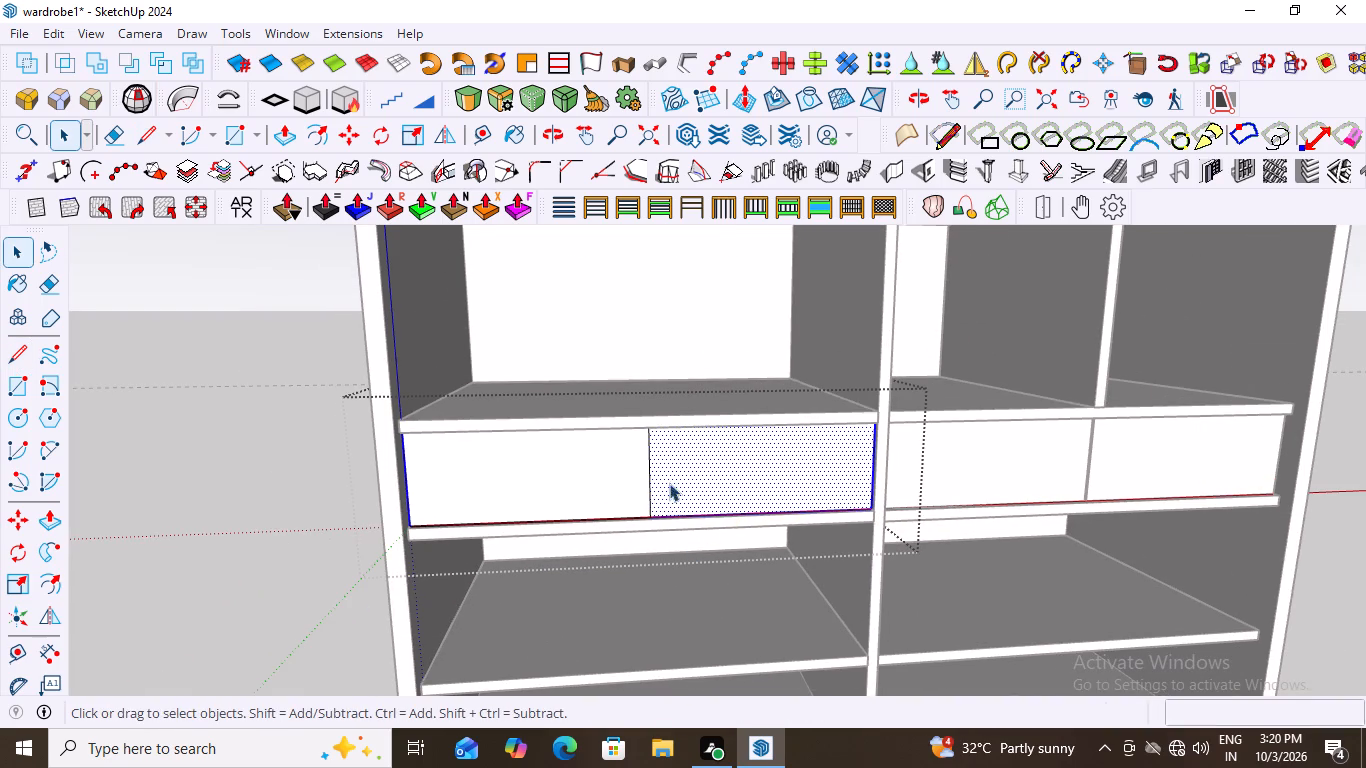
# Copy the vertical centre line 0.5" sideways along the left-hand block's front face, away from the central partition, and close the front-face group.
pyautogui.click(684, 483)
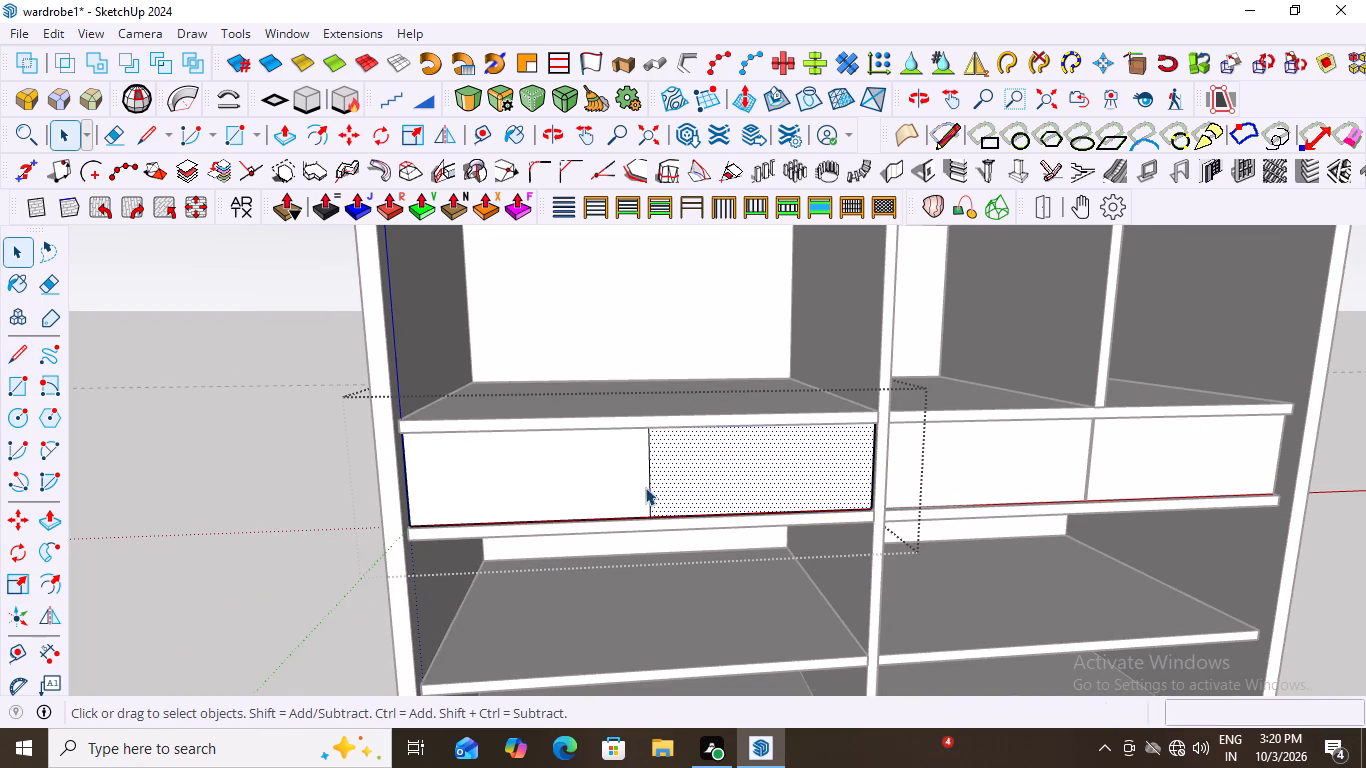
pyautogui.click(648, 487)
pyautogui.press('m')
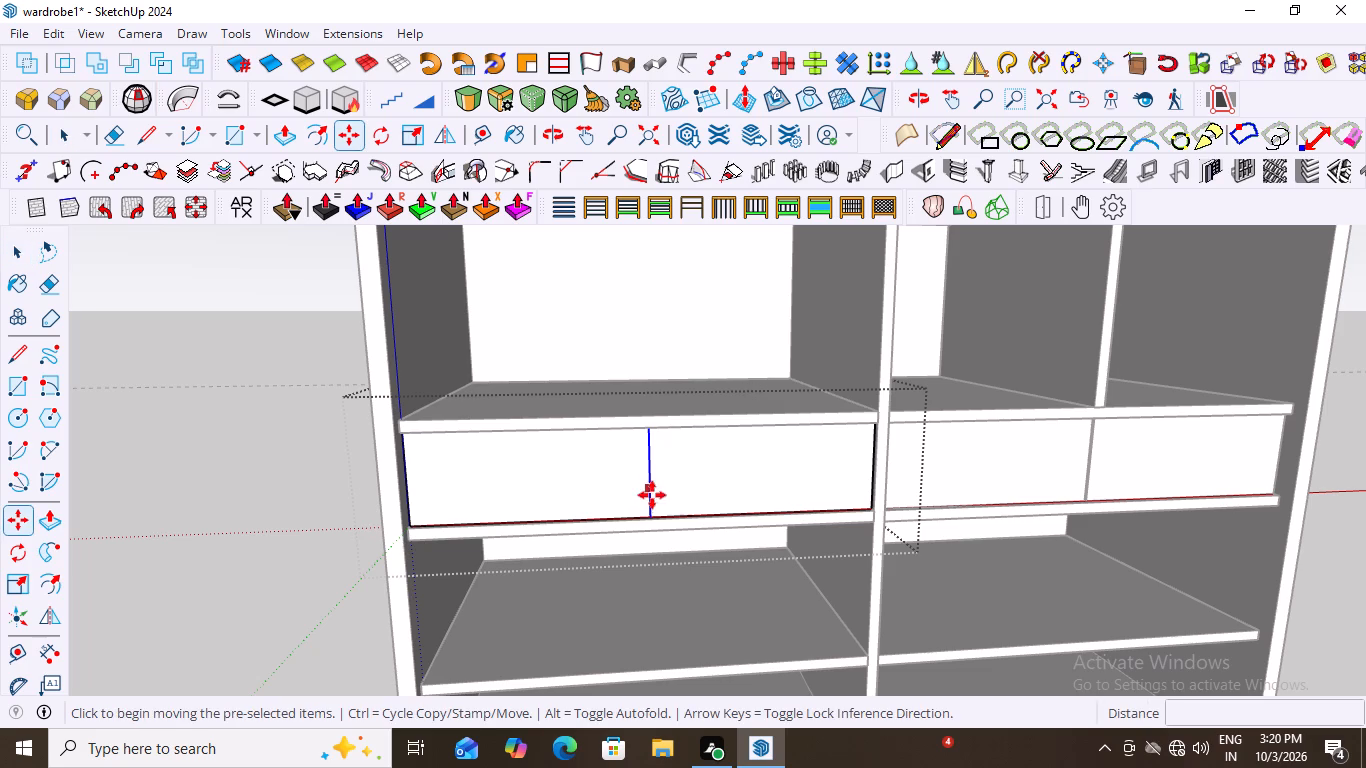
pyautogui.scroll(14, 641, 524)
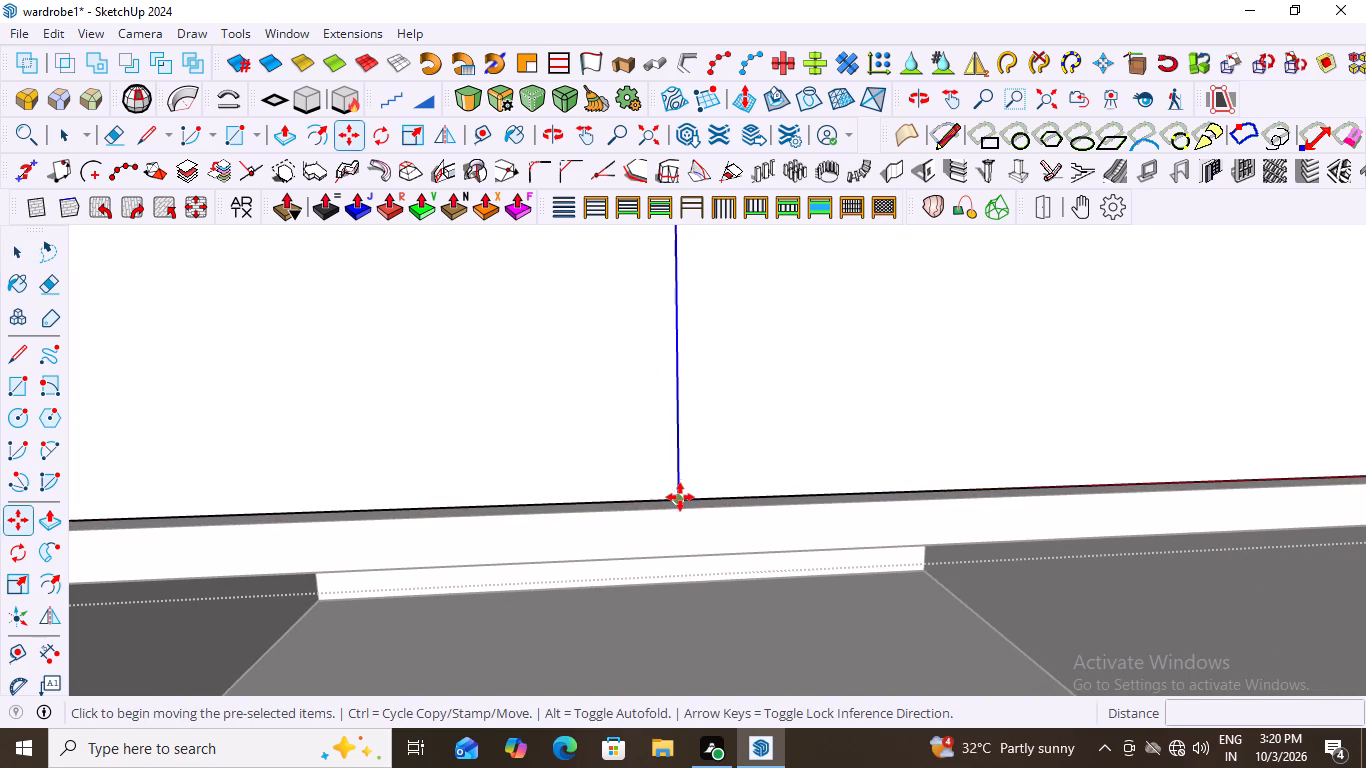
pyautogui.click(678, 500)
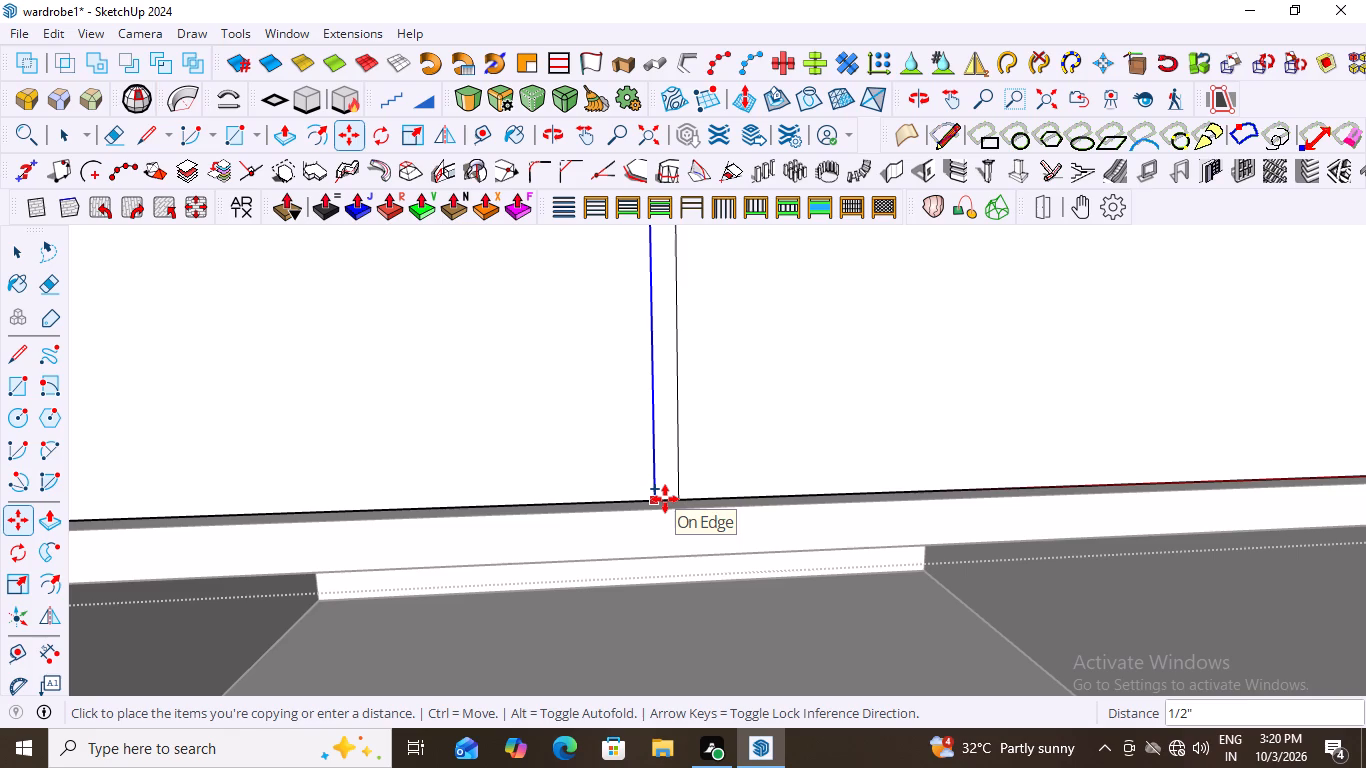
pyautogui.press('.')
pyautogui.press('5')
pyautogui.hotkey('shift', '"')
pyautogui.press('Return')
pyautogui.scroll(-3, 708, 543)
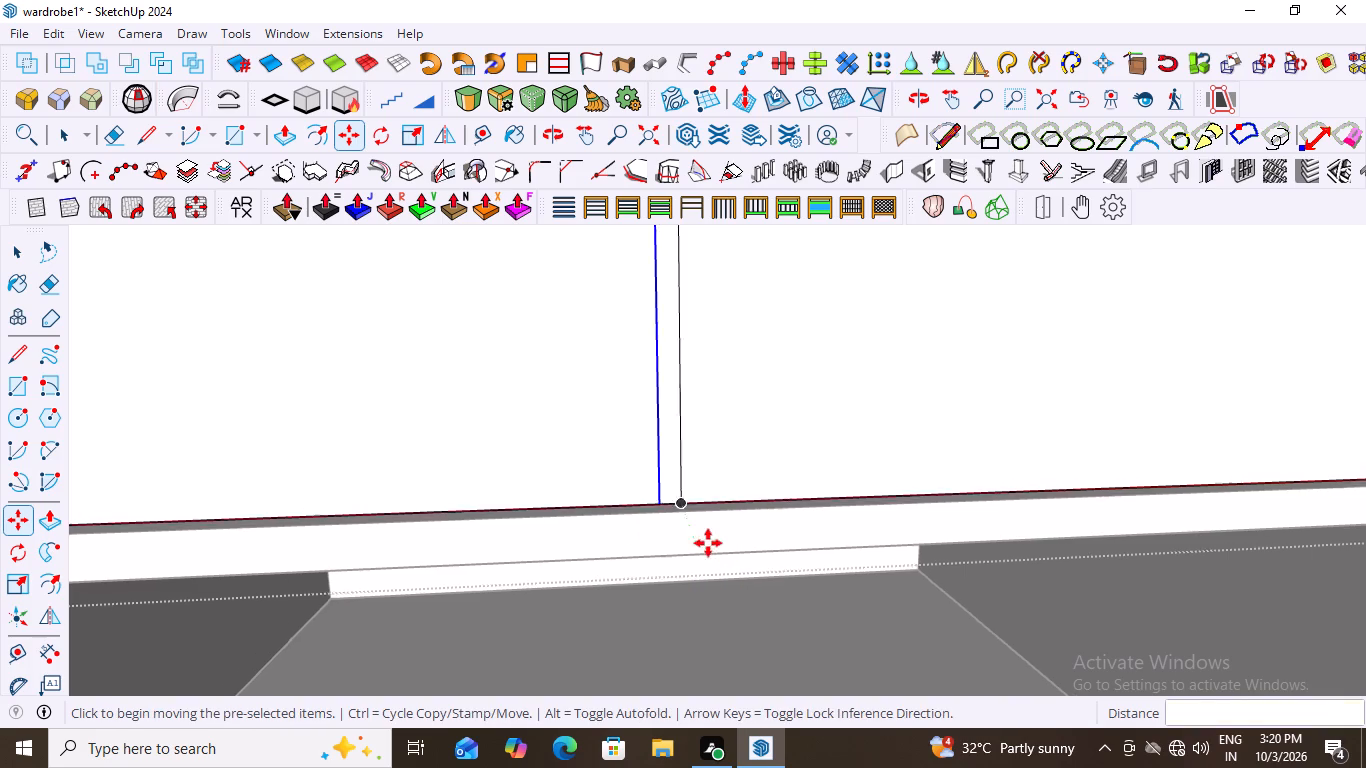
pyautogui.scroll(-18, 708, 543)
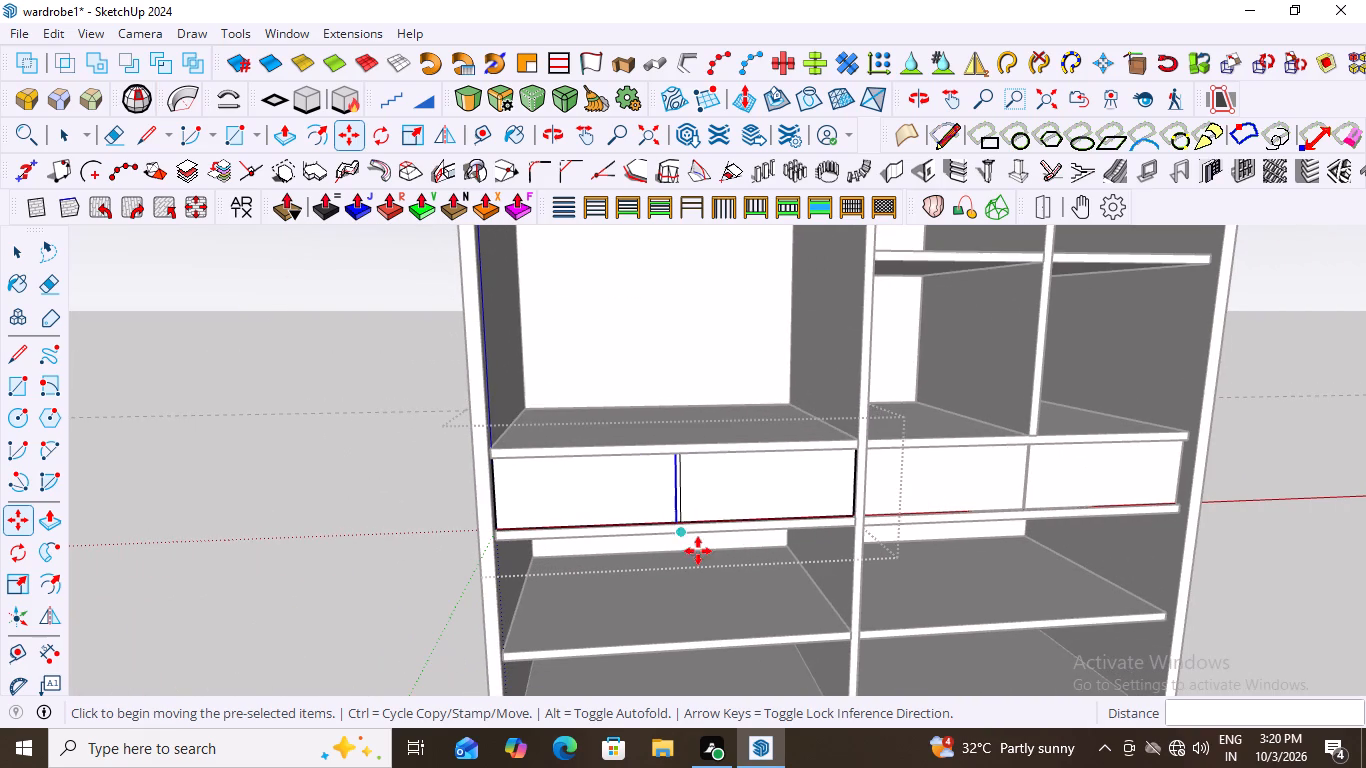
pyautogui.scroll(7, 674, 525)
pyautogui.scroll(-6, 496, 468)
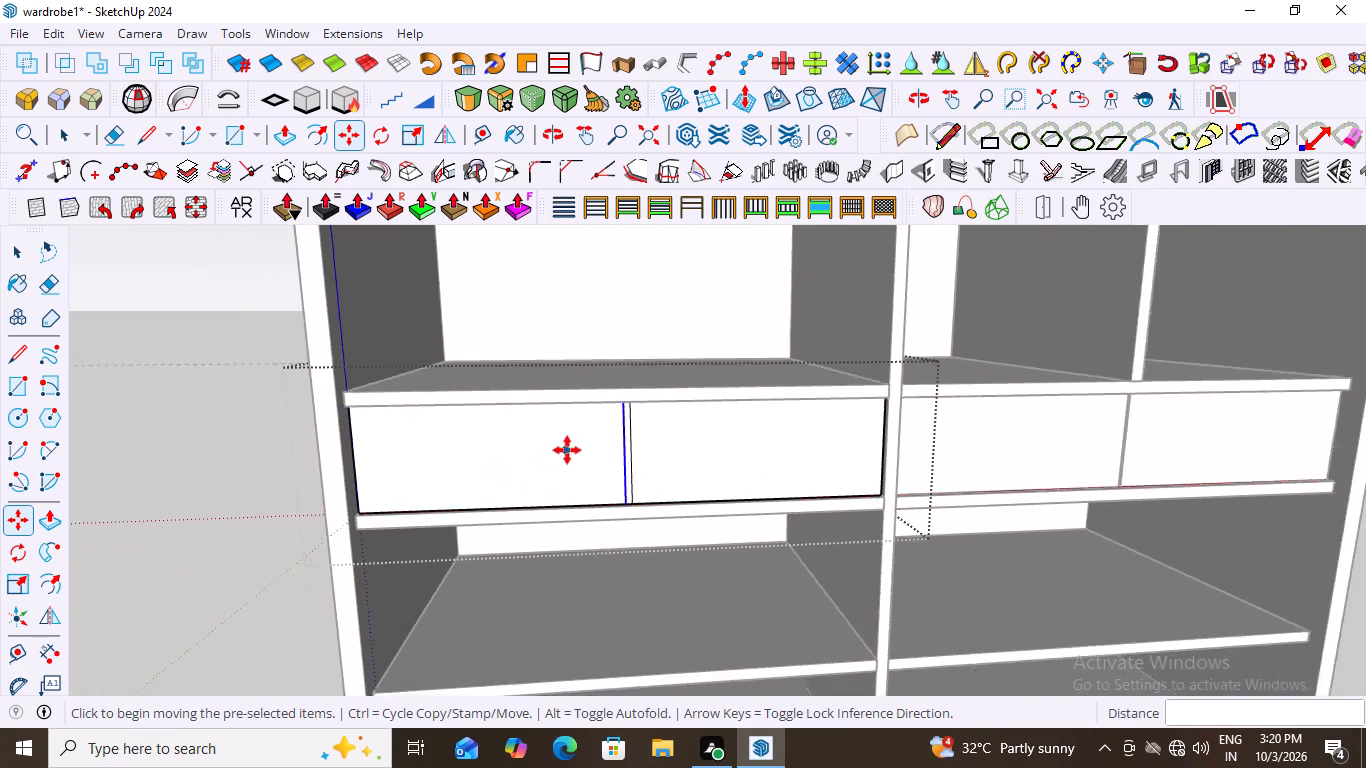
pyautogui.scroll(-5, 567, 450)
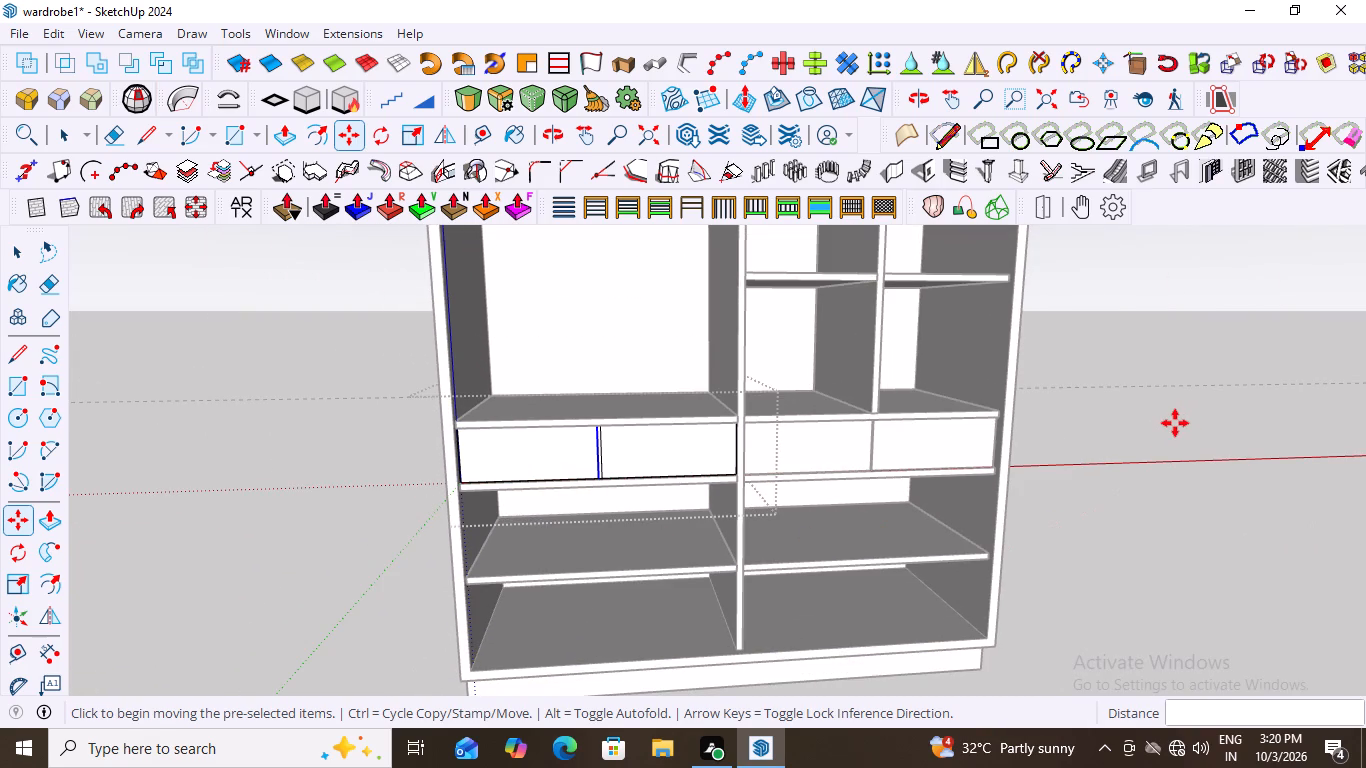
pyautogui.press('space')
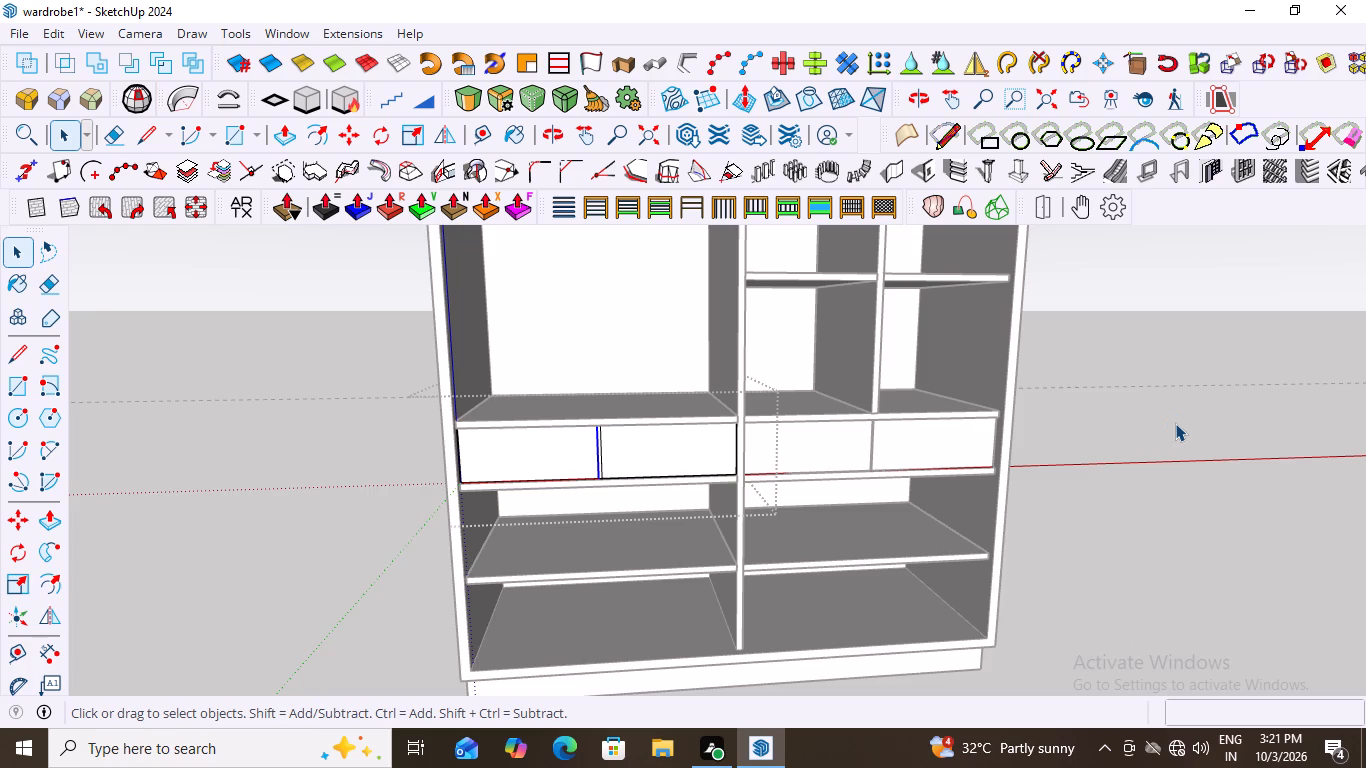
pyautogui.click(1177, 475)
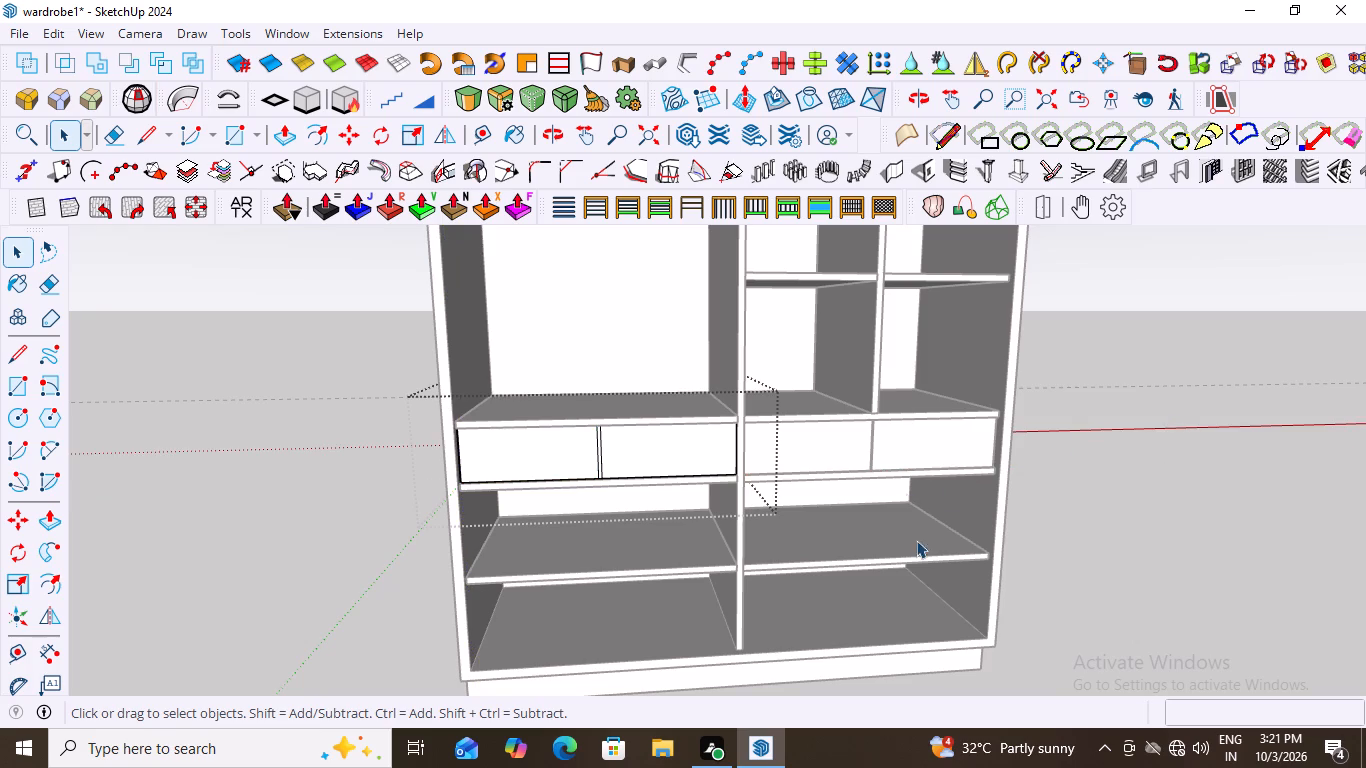
# Examine the narrow centre strip and the two drawer panels of the left-hand front face by selecting them individually, and close the groups.
pyautogui.scroll(10, 582, 436)
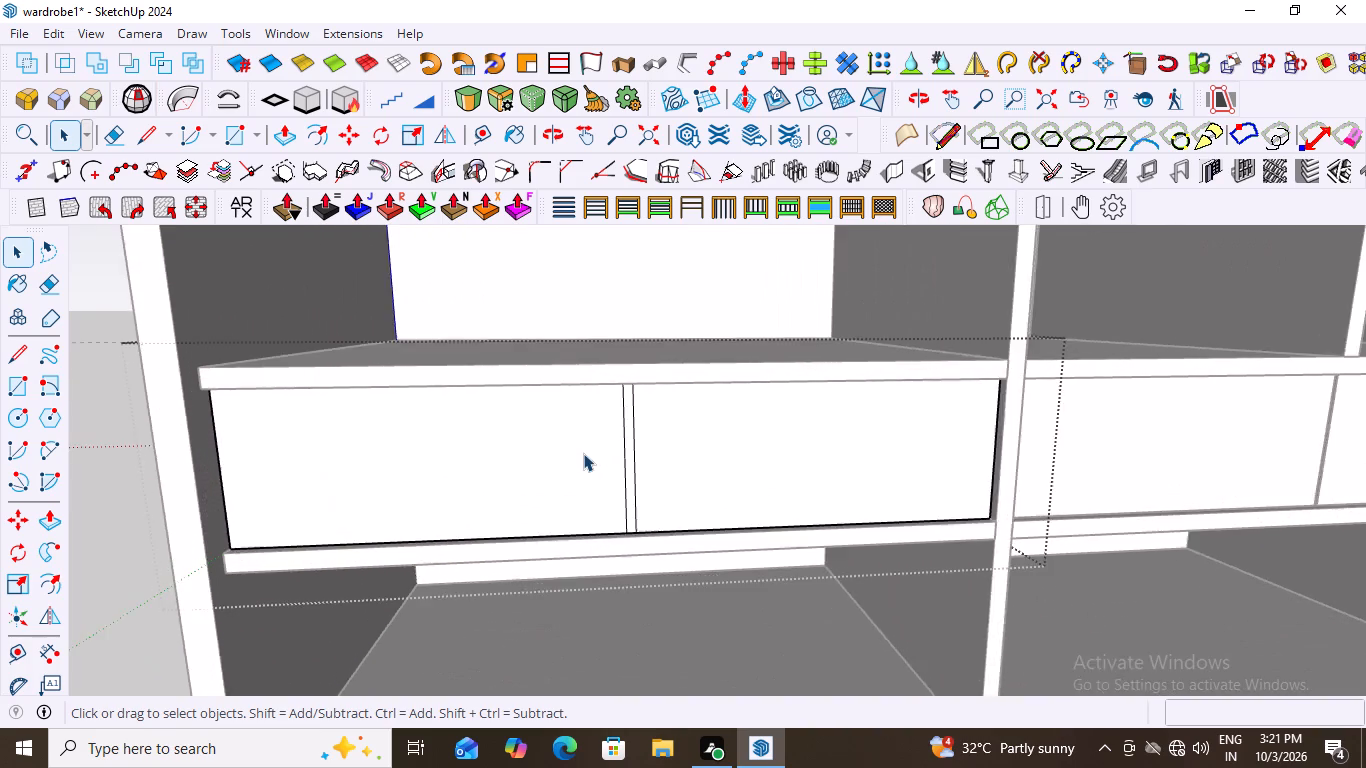
pyautogui.scroll(3, 583, 453)
pyautogui.click(645, 484)
pyautogui.scroll(-2, 670, 492)
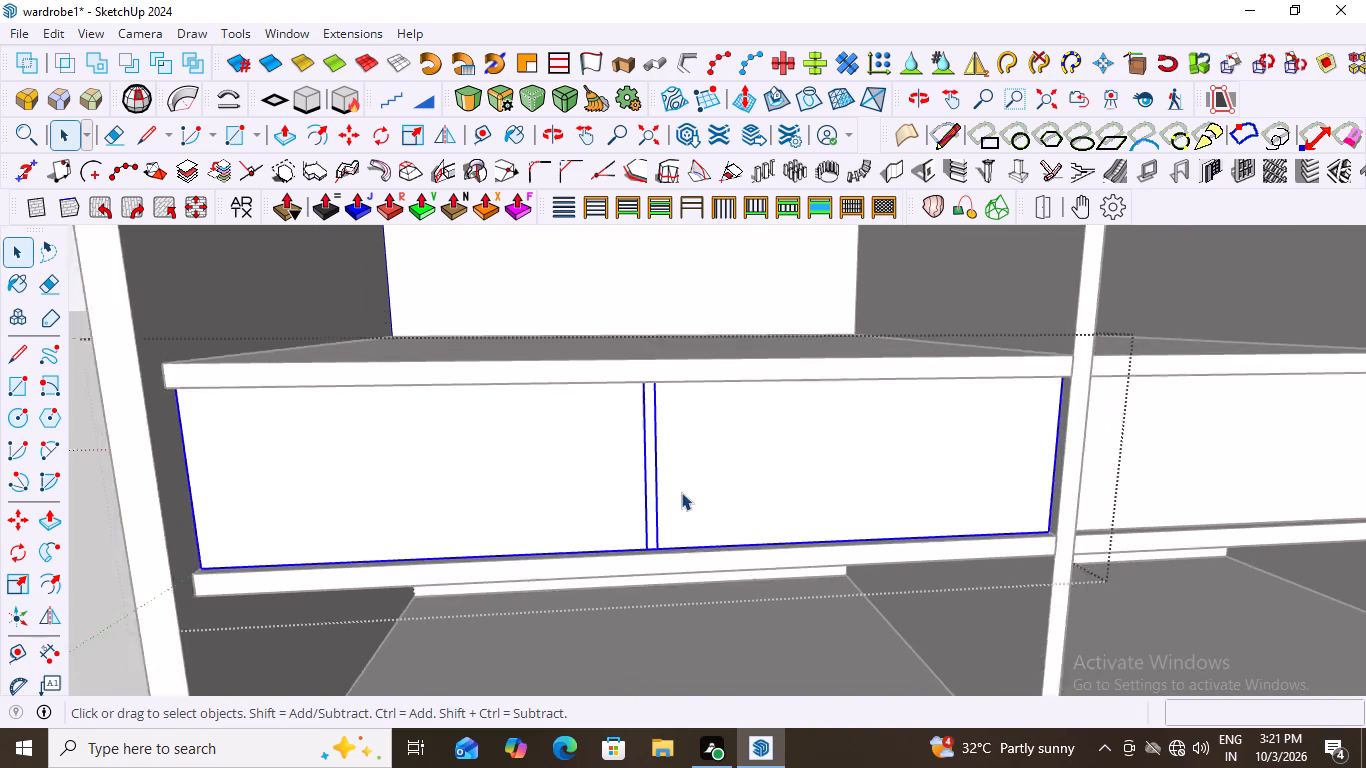
pyautogui.scroll(-19, 681, 492)
pyautogui.scroll(4, 1034, 548)
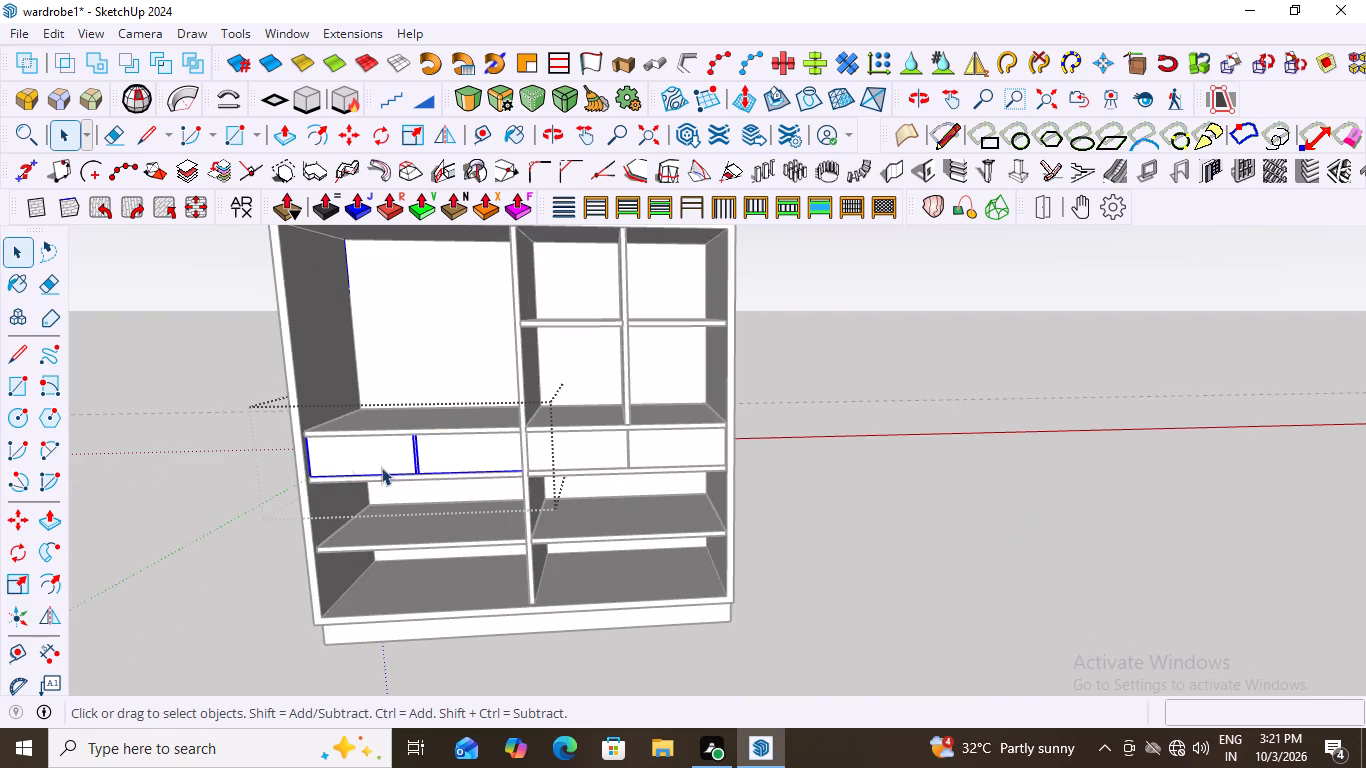
pyautogui.scroll(4, 329, 458)
pyautogui.scroll(-2, 380, 437)
pyautogui.scroll(8, 391, 443)
pyautogui.tripleClick(559, 452)
pyautogui.click(559, 452)
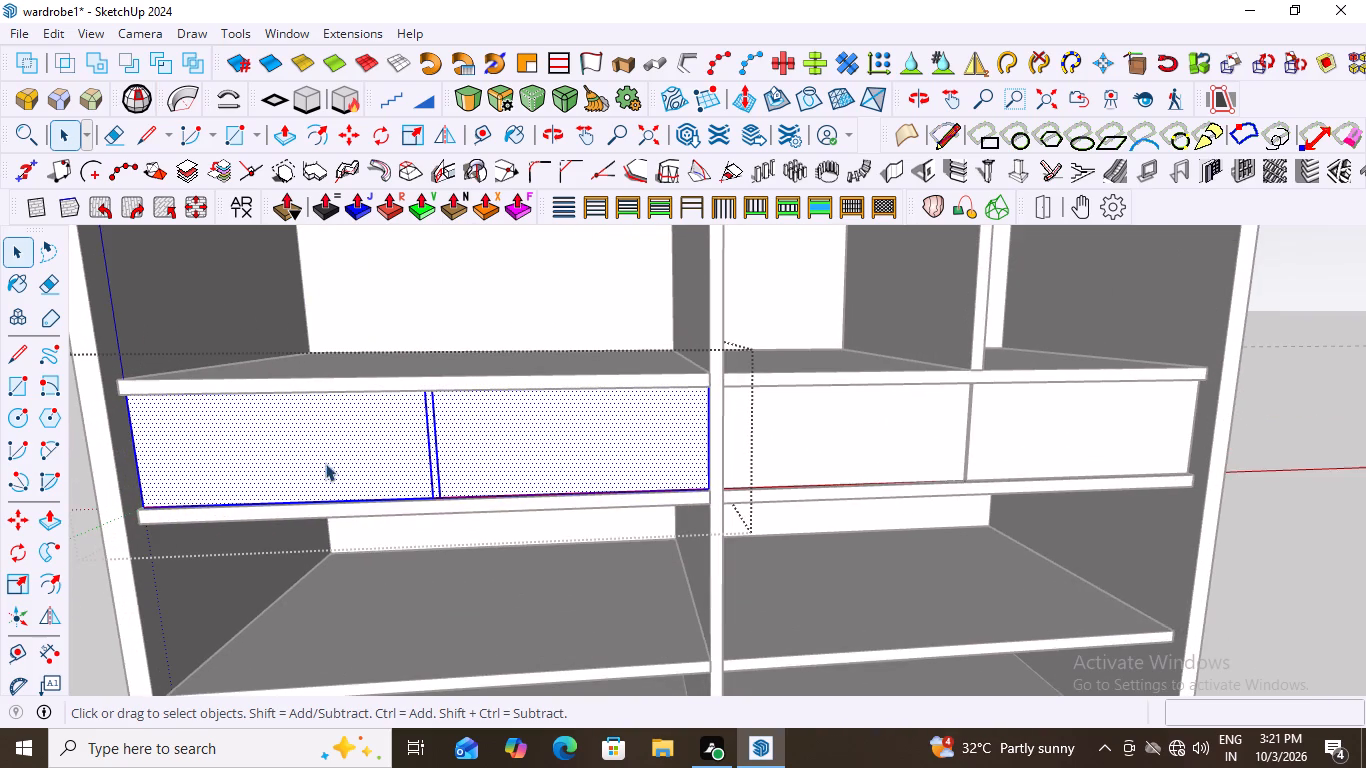
pyautogui.moveTo(333, 462); pyautogui.dragTo(423, 464, button='middle')
pyautogui.scroll(7, 475, 489)
pyautogui.click(522, 483)
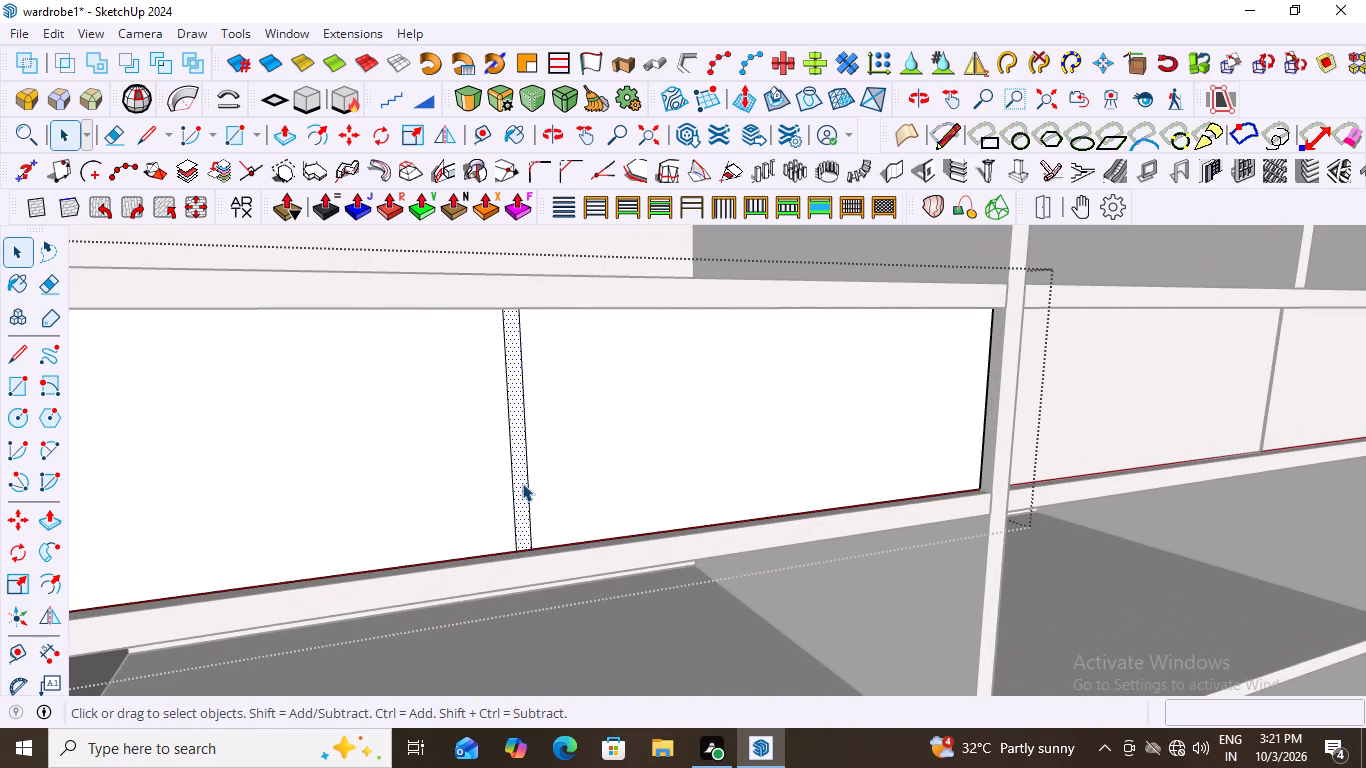
pyautogui.scroll(1, 512, 475)
pyautogui.scroll(-8, 512, 475)
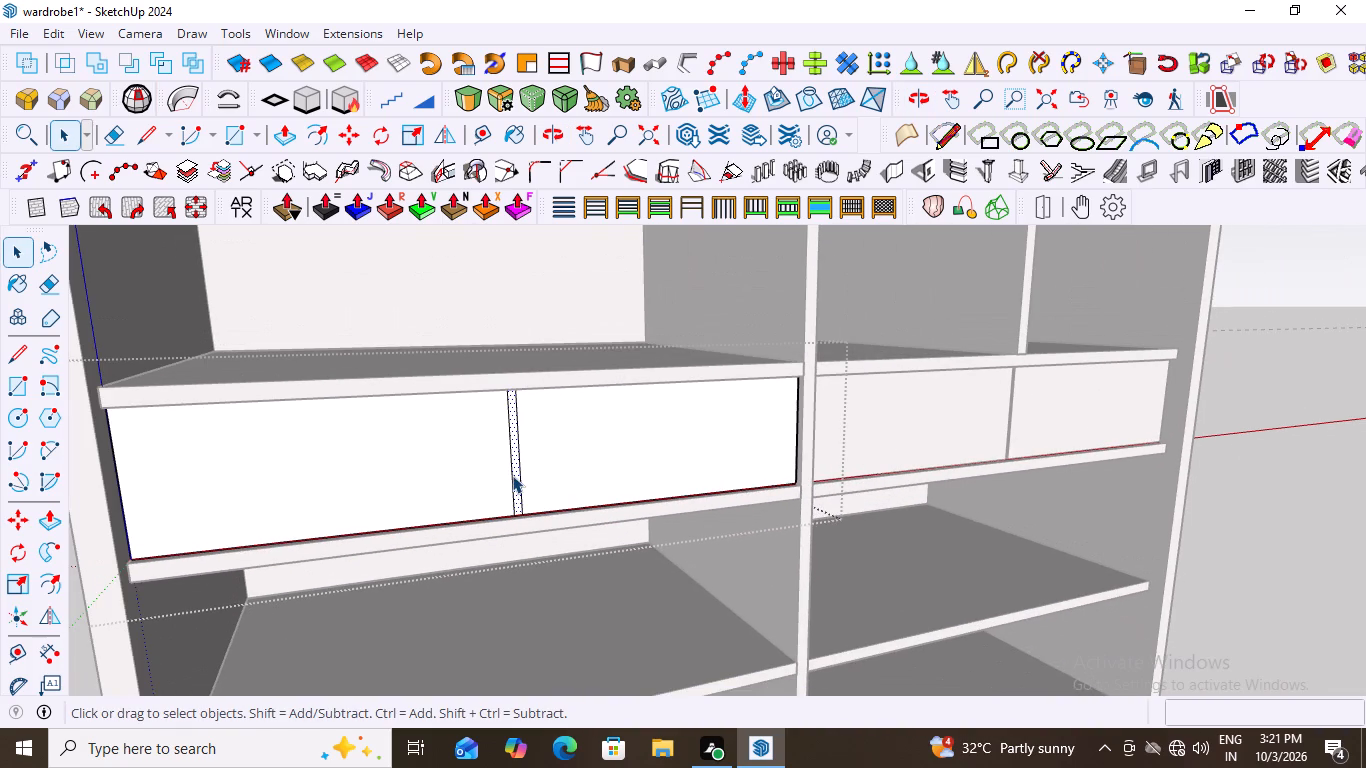
pyautogui.scroll(11, 508, 490)
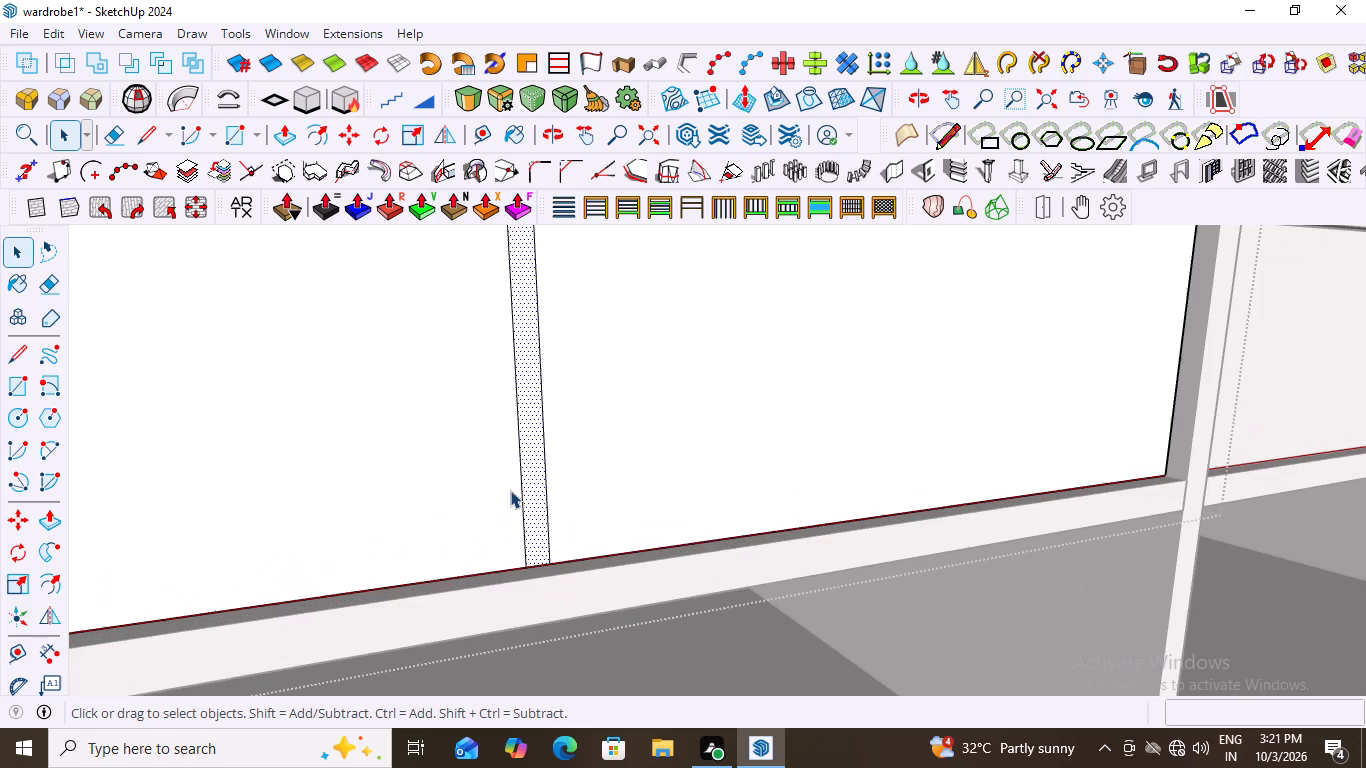
pyautogui.press('space')
pyautogui.click(769, 451)
pyautogui.scroll(-13, 660, 477)
pyautogui.click(477, 474)
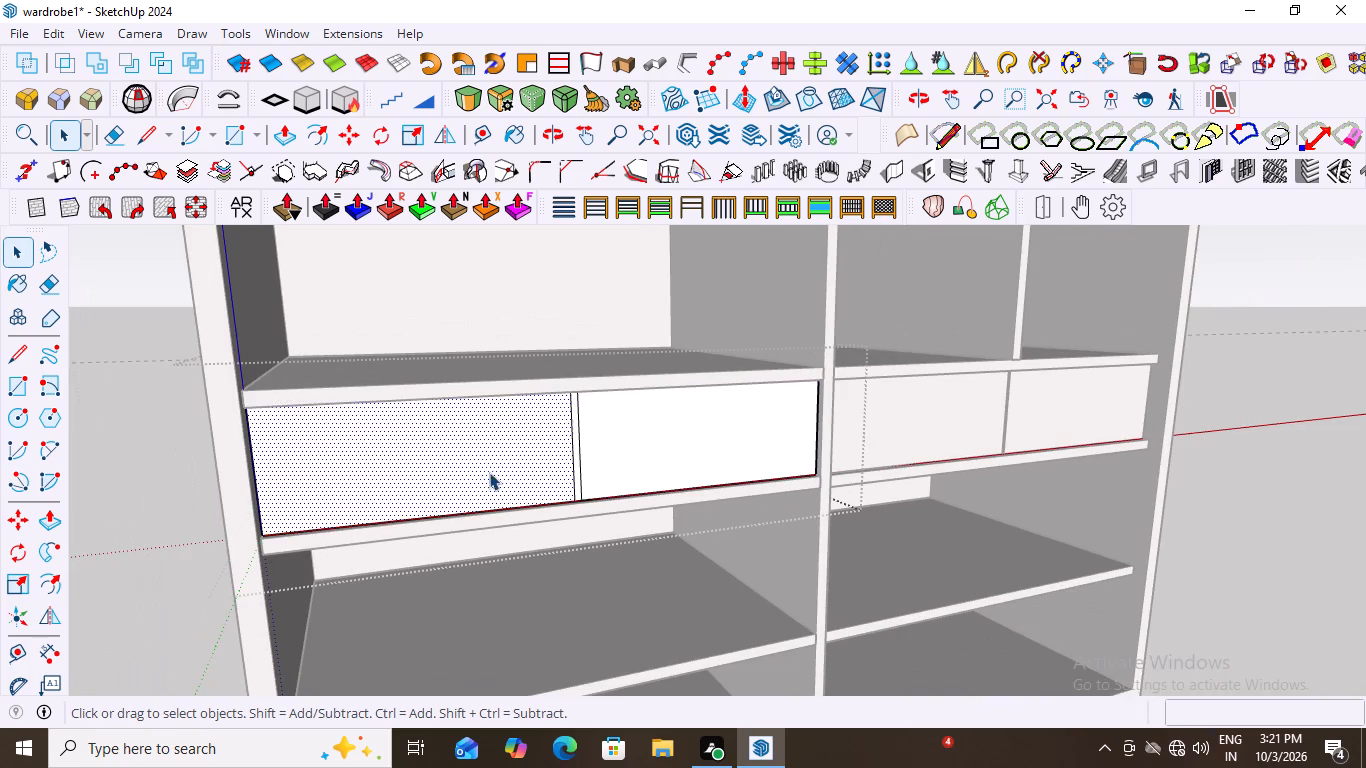
pyautogui.scroll(-7, 492, 471)
pyautogui.click(1281, 489)
pyautogui.scroll(8, 477, 453)
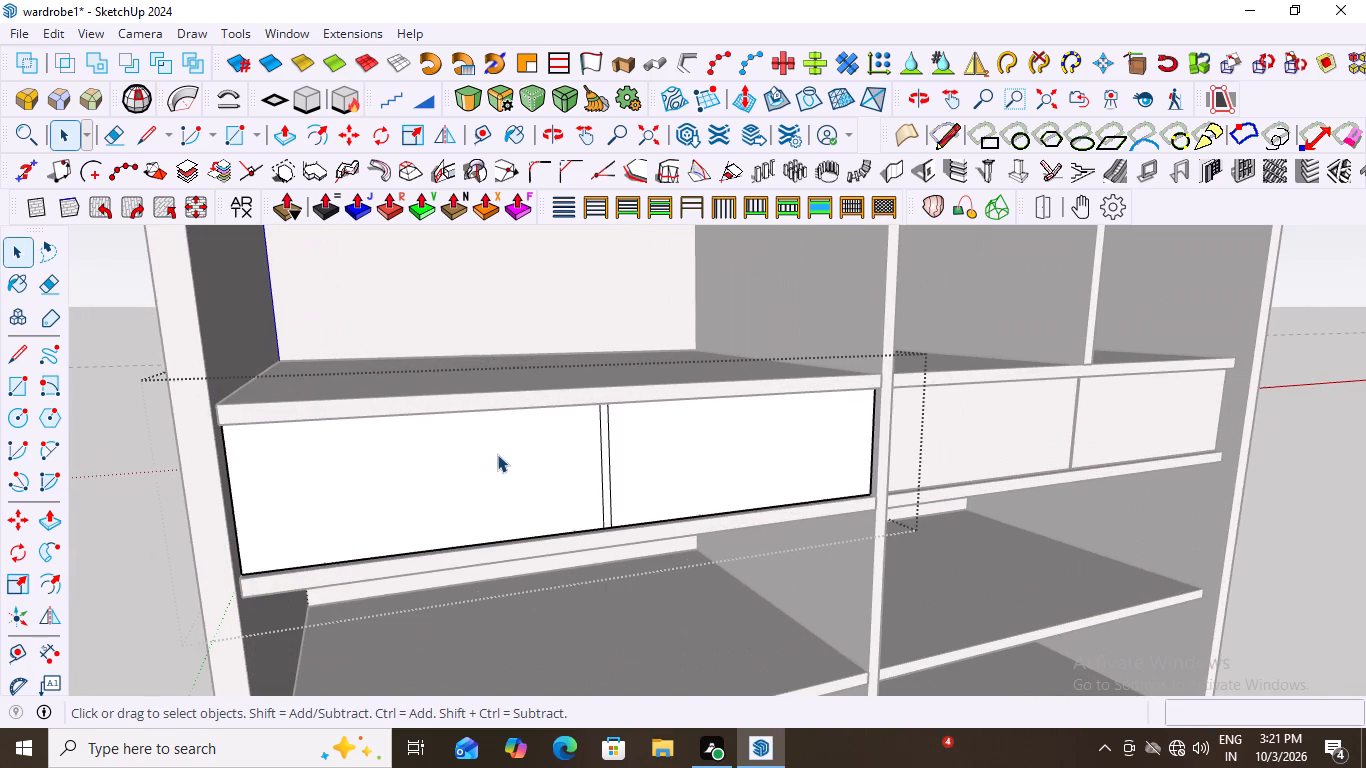
pyautogui.click(521, 449)
pyautogui.scroll(-8, 527, 449)
pyautogui.click(1365, 442)
pyautogui.click(1336, 445)
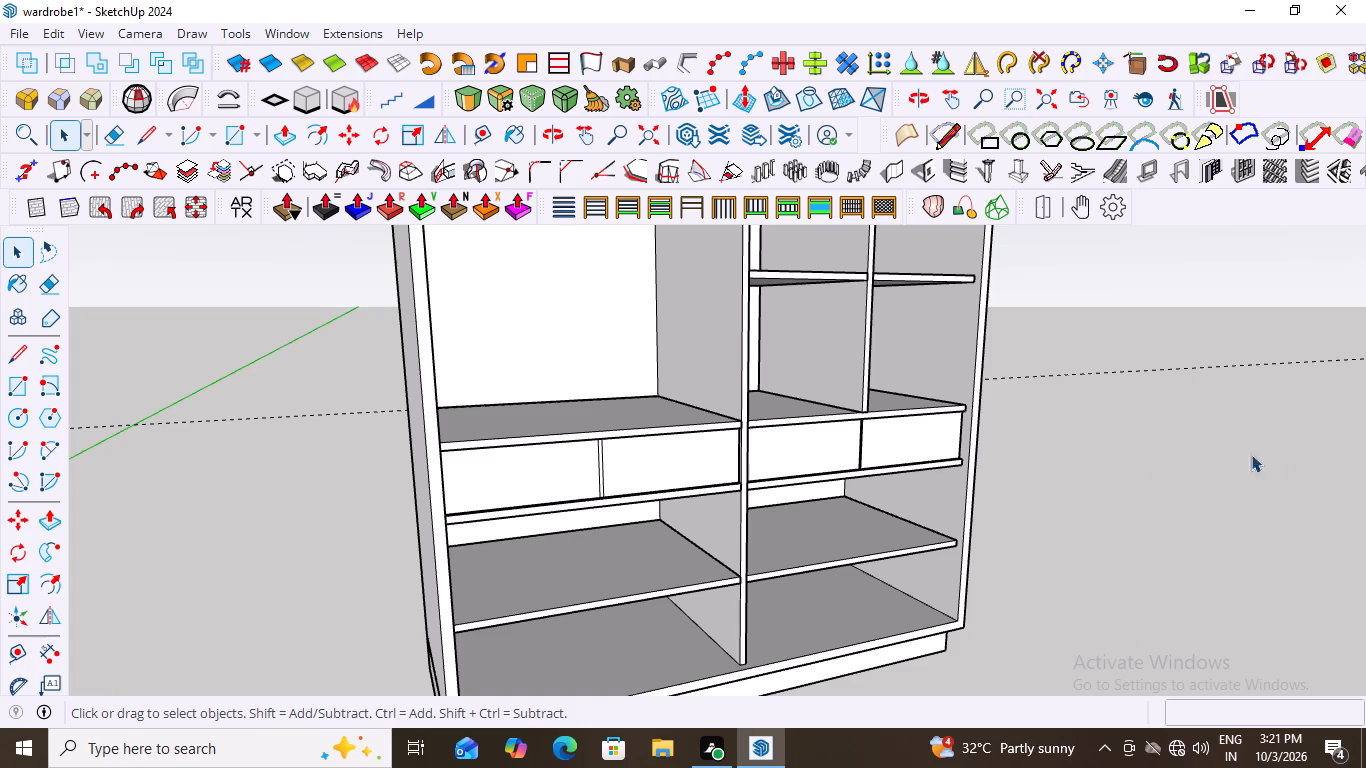
# Undo the 0.5" line copy and the centre line, back to one undivided front face on the left-hand block.
pyautogui.hotkey('ctrl', 'z')
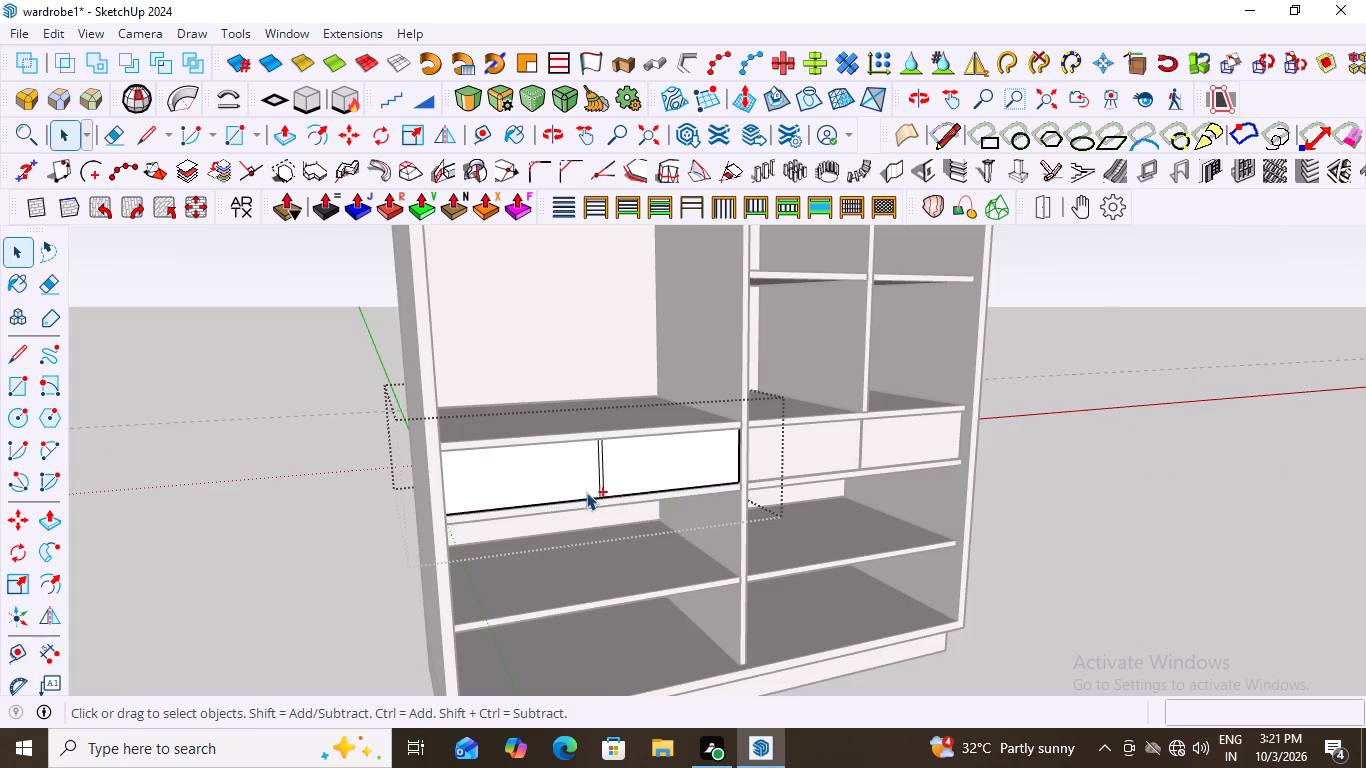
pyautogui.hotkey('ctrl', 'z')
pyautogui.hotkey('ctrl', 'z')
pyautogui.hotkey('ctrl', 'z')
pyautogui.hotkey('ctrl', 'z')
pyautogui.hotkey('ctrl', 'z')
pyautogui.hotkey('ctrl', 'x')
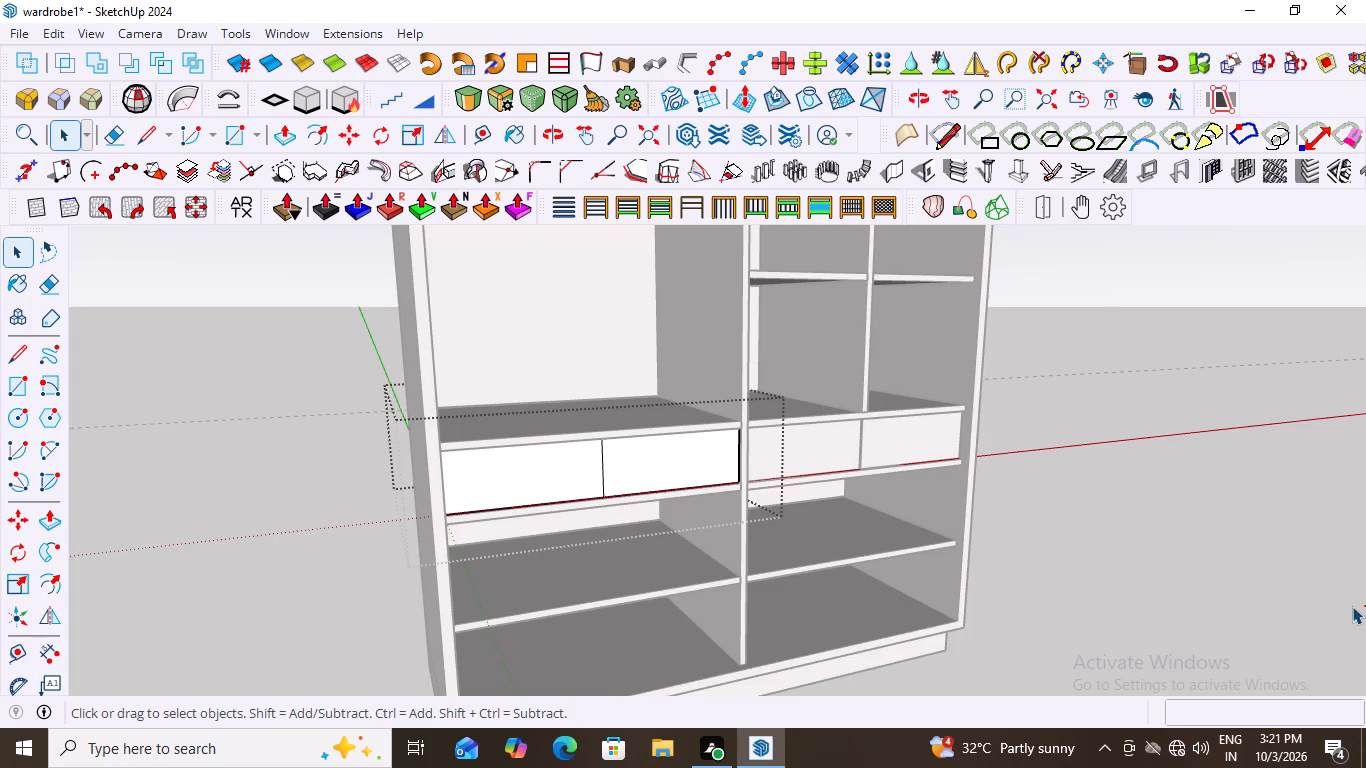
pyautogui.hotkey('ctrl', 'z')
# Close the left-hand block's groups and look over the whole wardrobe from its side and front.
pyautogui.scroll(-13, 1112, 459)
pyautogui.moveTo(1024, 508); pyautogui.dragTo(1014, 514, button='middle')
pyautogui.moveTo(1030, 529); pyautogui.dragTo(483, 538, button='middle')
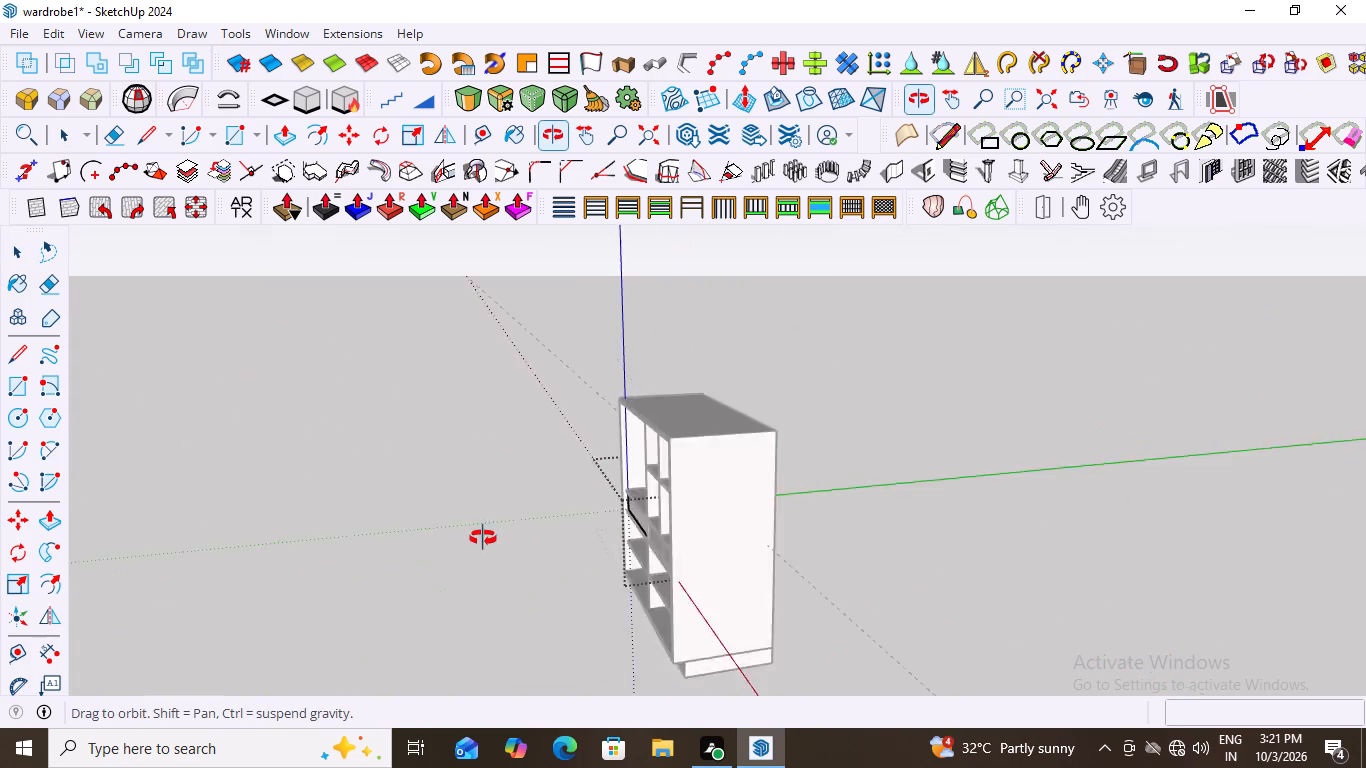
pyautogui.moveTo(483, 538); pyautogui.dragTo(476, 538, button='middle')
pyautogui.middleClick(475, 538)
pyautogui.scroll(-1, 544, 538)
pyautogui.moveTo(585, 538); pyautogui.dragTo(904, 533, button='middle')
pyautogui.click(1069, 474)
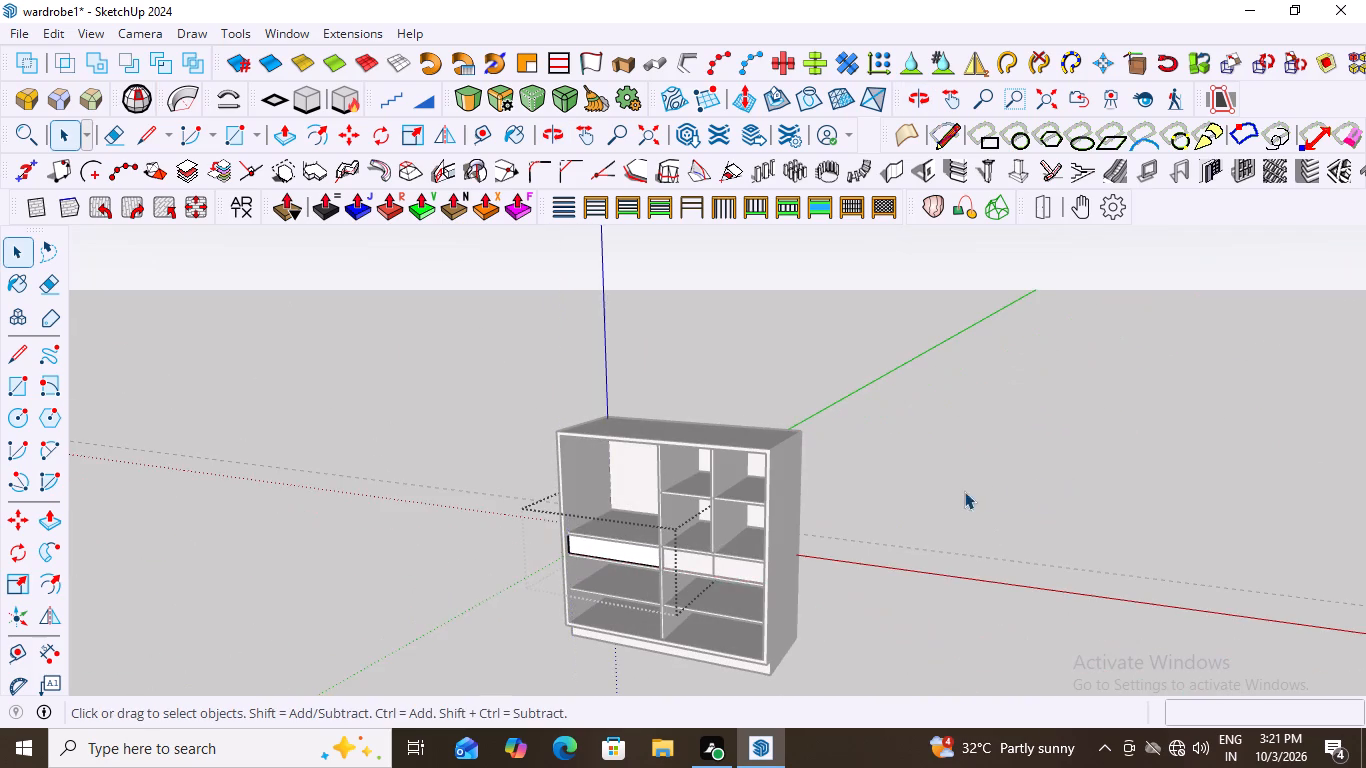
pyautogui.scroll(-8, 1286, 316)
pyautogui.scroll(5, 848, 552)
pyautogui.click(1162, 311)
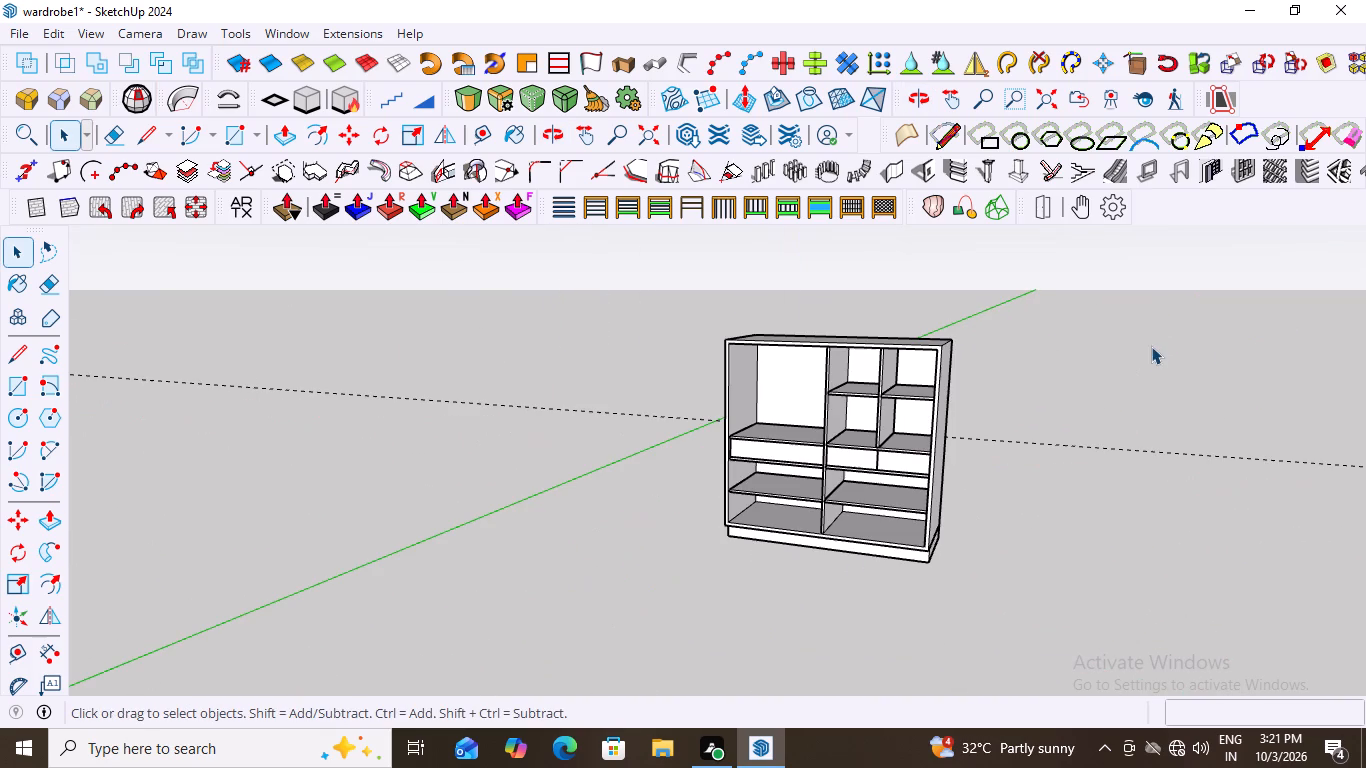
pyautogui.click(1151, 350)
pyautogui.scroll(-3, 750, 512)
pyautogui.moveTo(878, 467); pyautogui.dragTo(469, 531, button='middle')
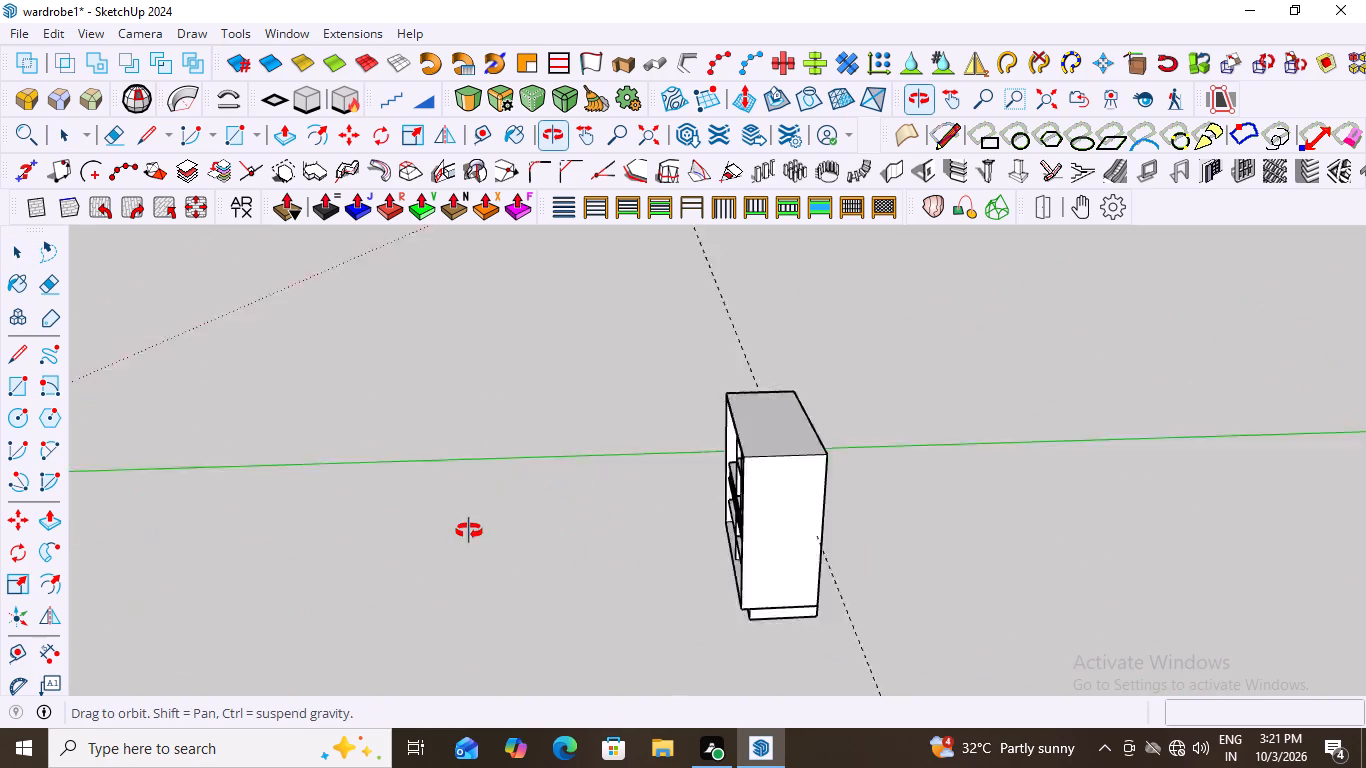
pyautogui.moveTo(469, 531); pyautogui.dragTo(971, 547, button='middle')
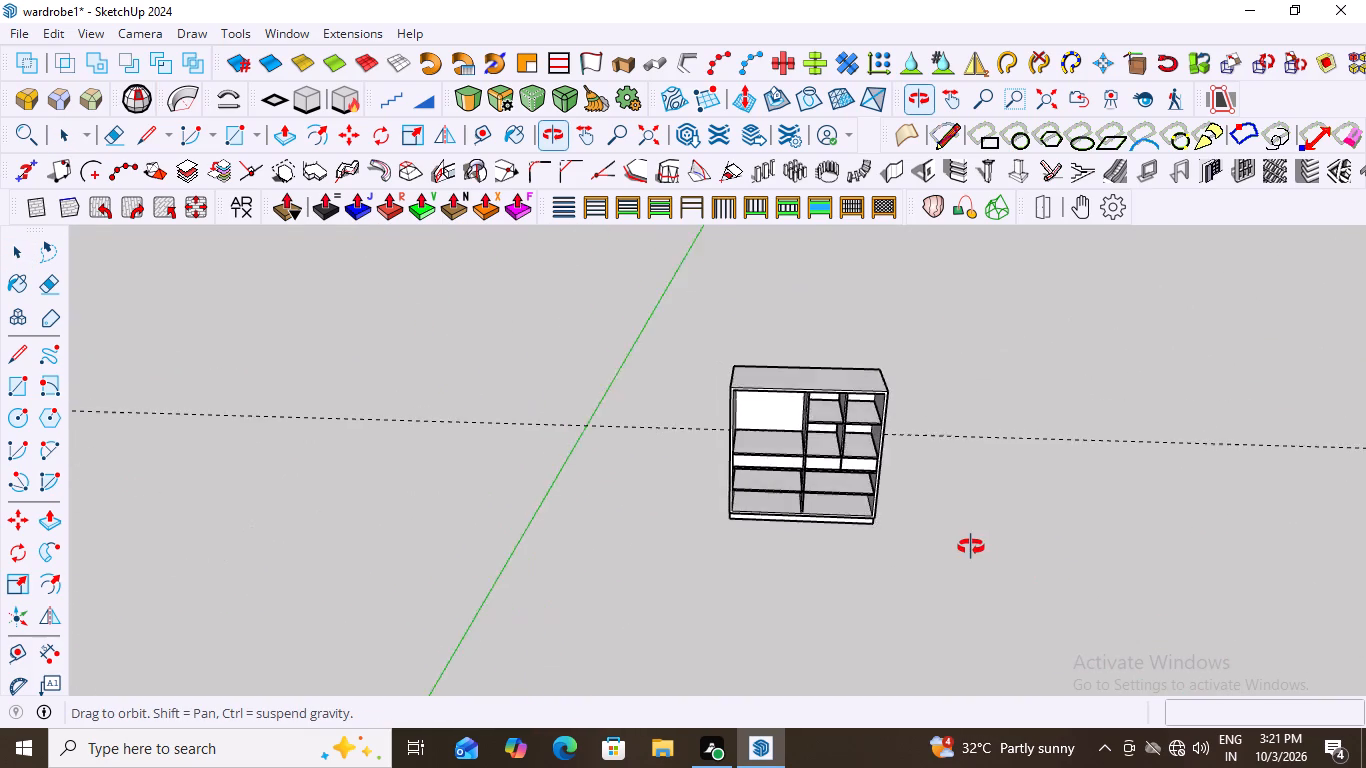
pyautogui.moveTo(971, 547); pyautogui.dragTo(1013, 517, button='middle')
pyautogui.scroll(12, 846, 466)
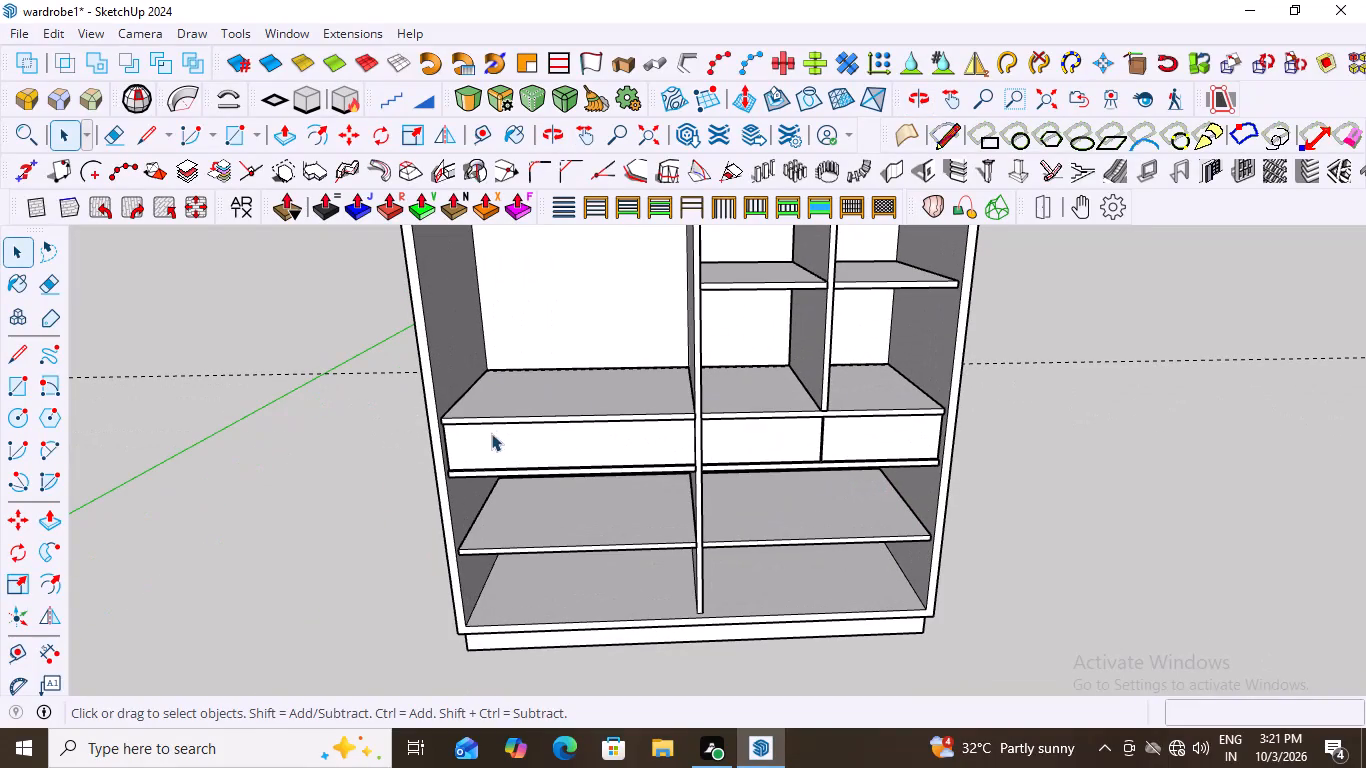
# Open the left-hand block and the front-face group inside it for editing.
pyautogui.click(550, 446)
pyautogui.click(557, 444)
pyautogui.doubleClick(589, 446)
pyautogui.moveTo(624, 442); pyautogui.dragTo(694, 325, button='middle')
pyautogui.scroll(7, 614, 394)
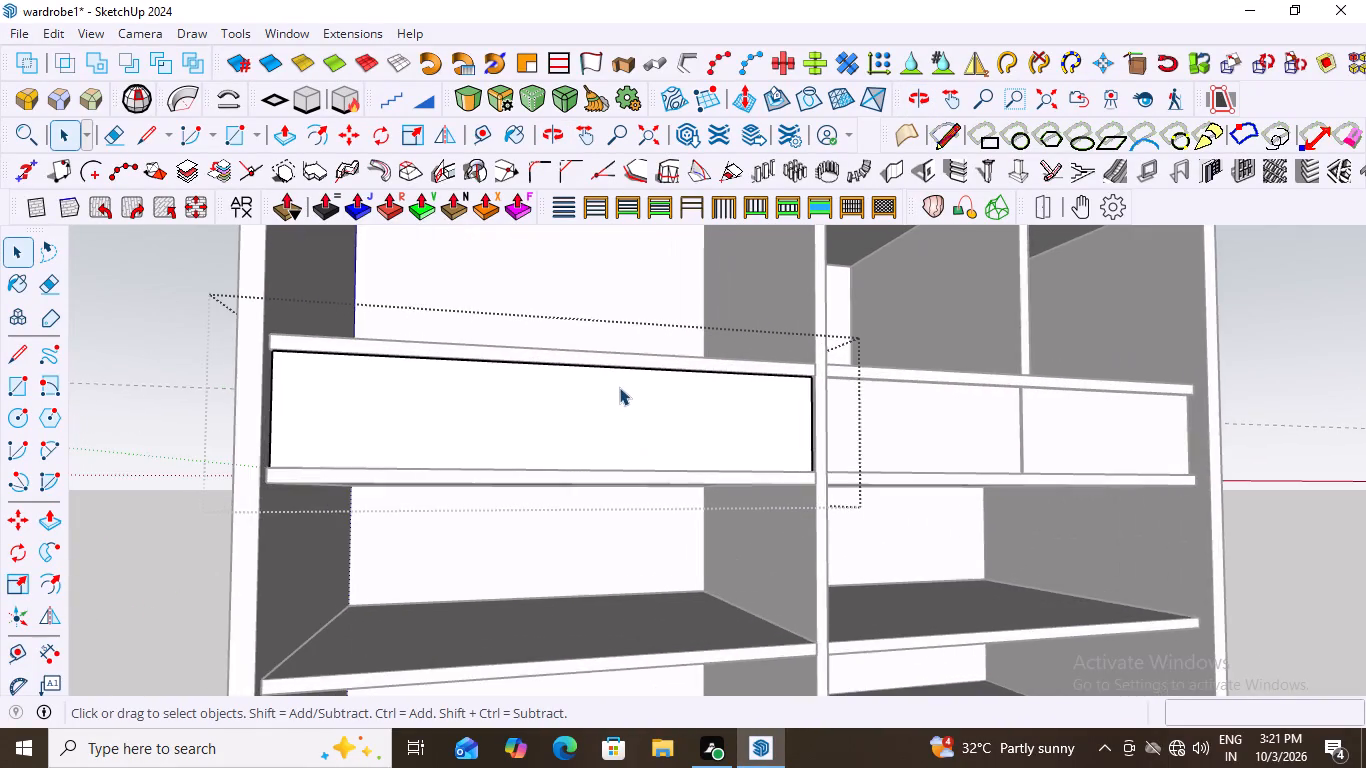
pyautogui.scroll(3, 578, 389)
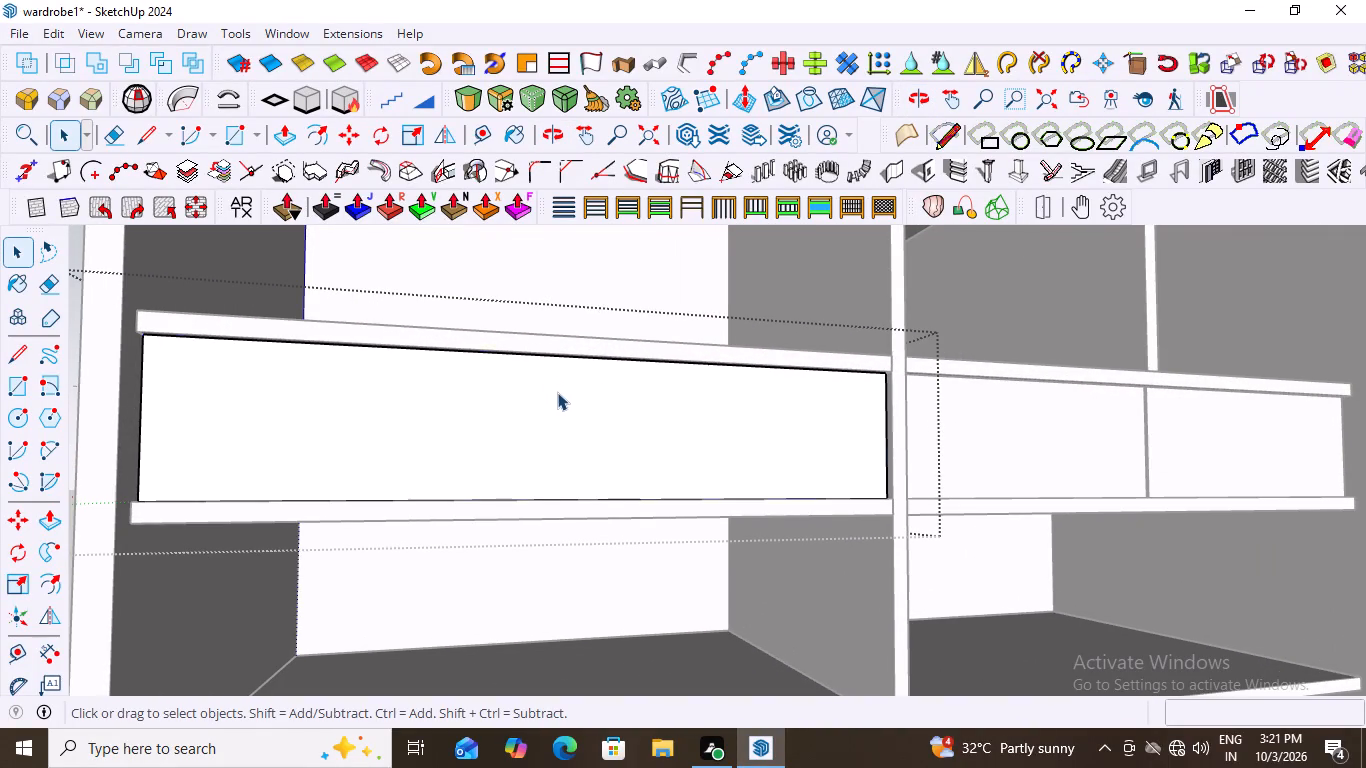
pyautogui.click(557, 392)
pyautogui.moveTo(583, 393); pyautogui.dragTo(570, 419, button='middle')
pyautogui.click(549, 440)
pyautogui.click(549, 440)
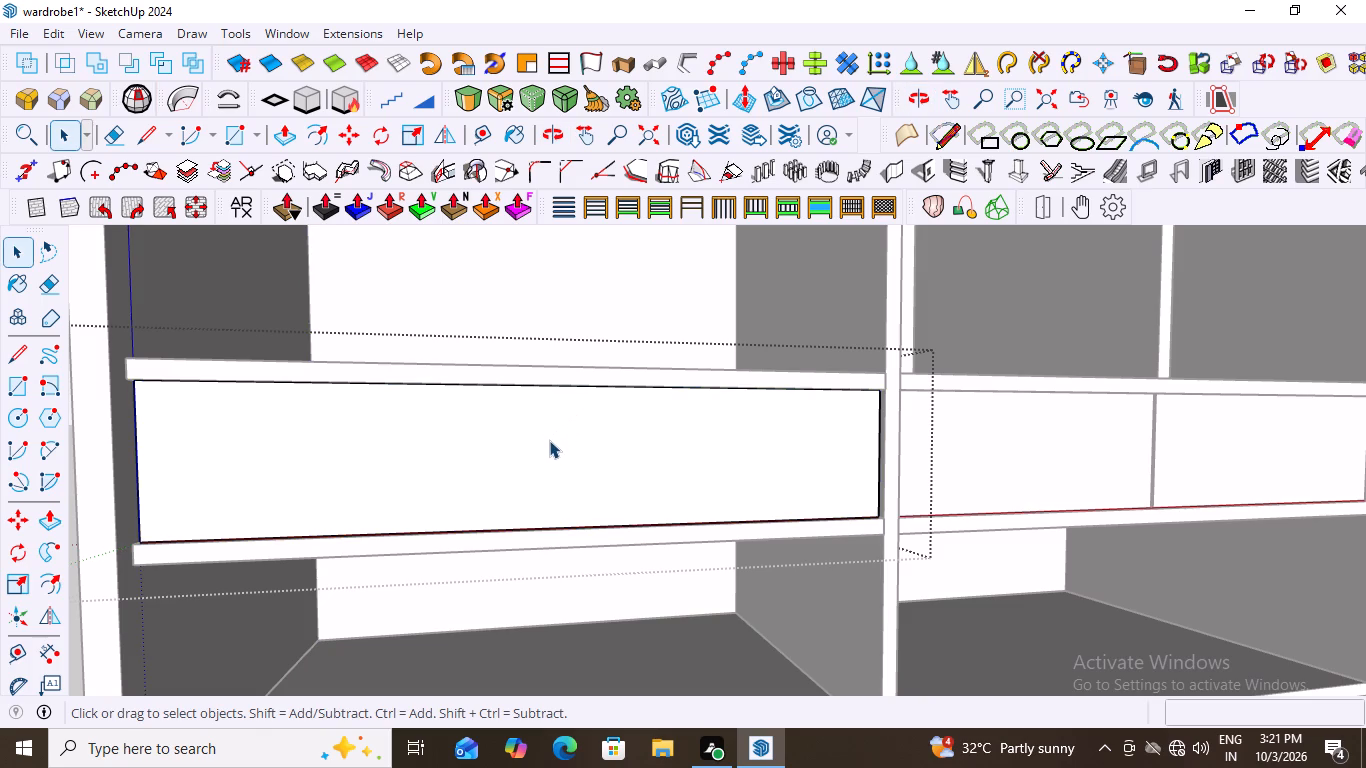
pyautogui.scroll(3, 549, 440)
pyautogui.moveTo(513, 395); pyautogui.dragTo(462, 247, button='middle')
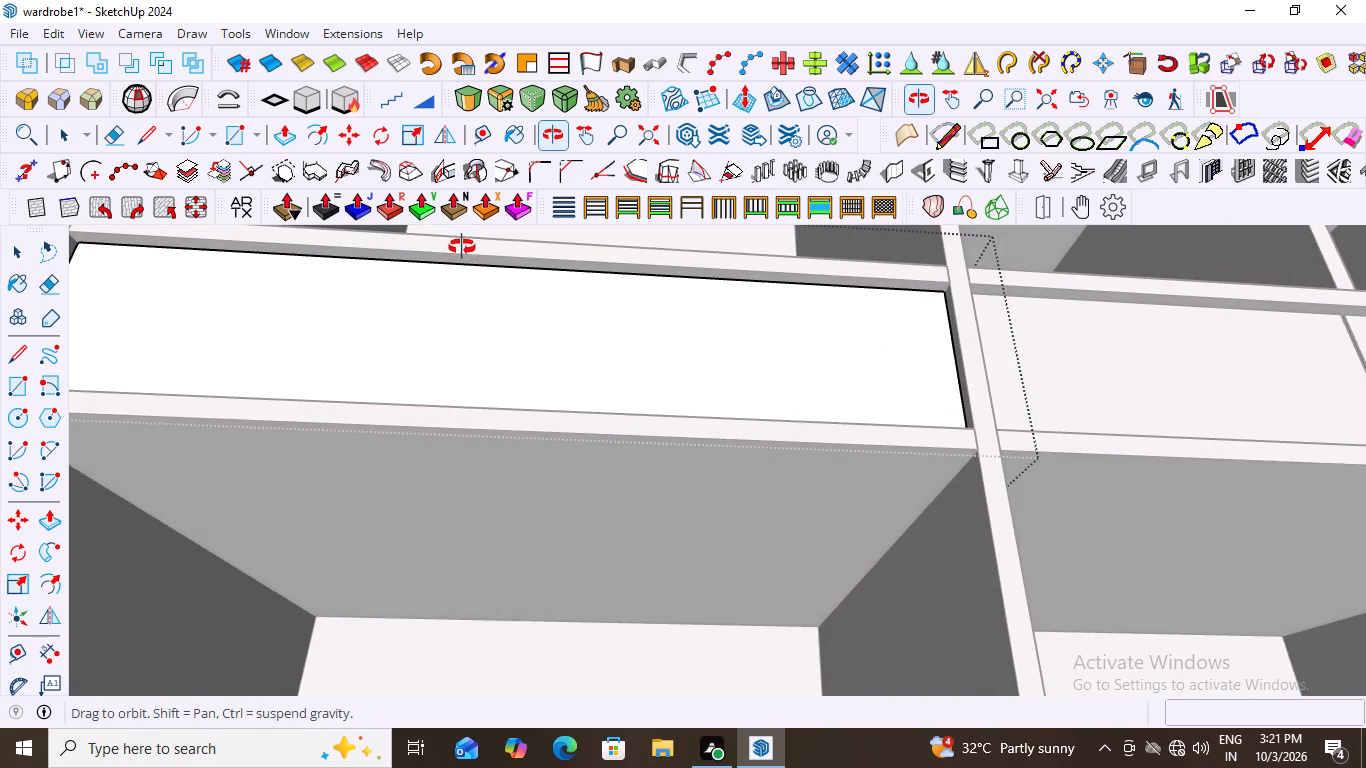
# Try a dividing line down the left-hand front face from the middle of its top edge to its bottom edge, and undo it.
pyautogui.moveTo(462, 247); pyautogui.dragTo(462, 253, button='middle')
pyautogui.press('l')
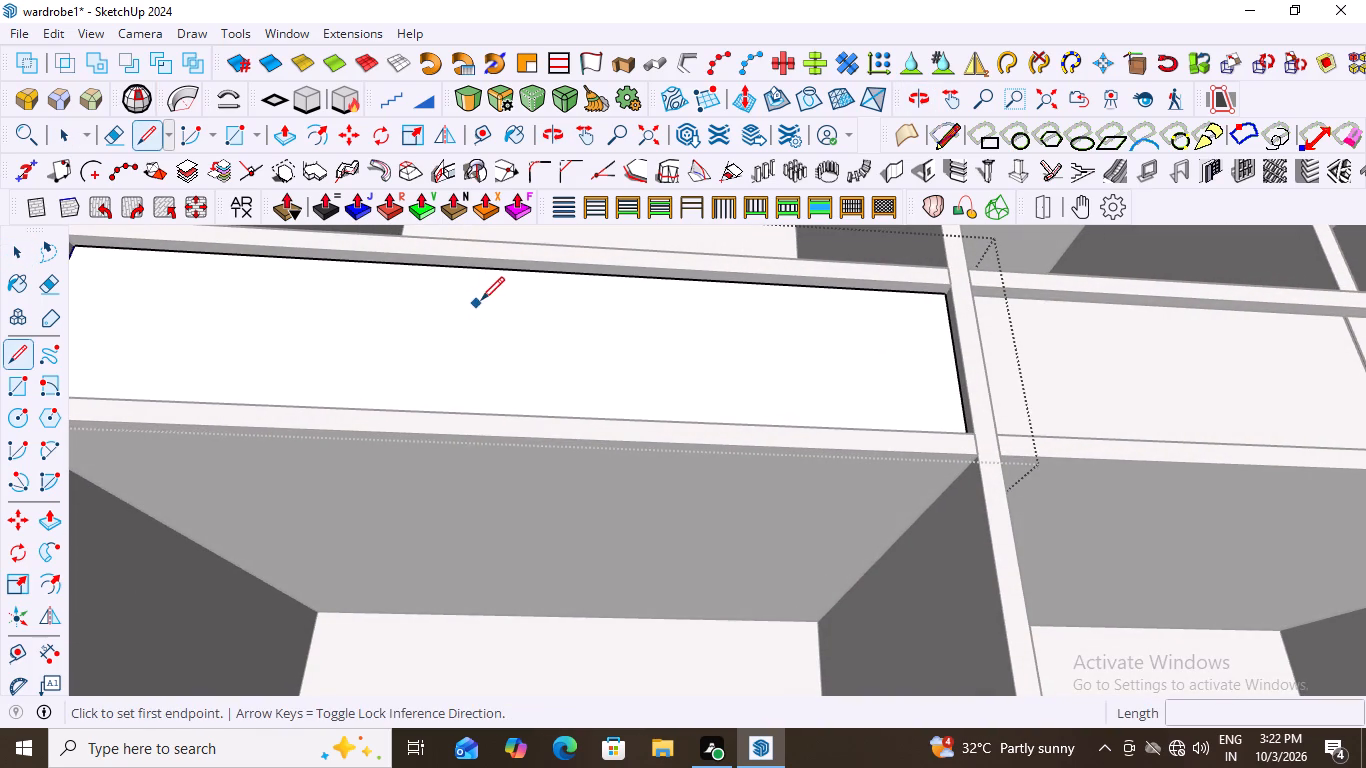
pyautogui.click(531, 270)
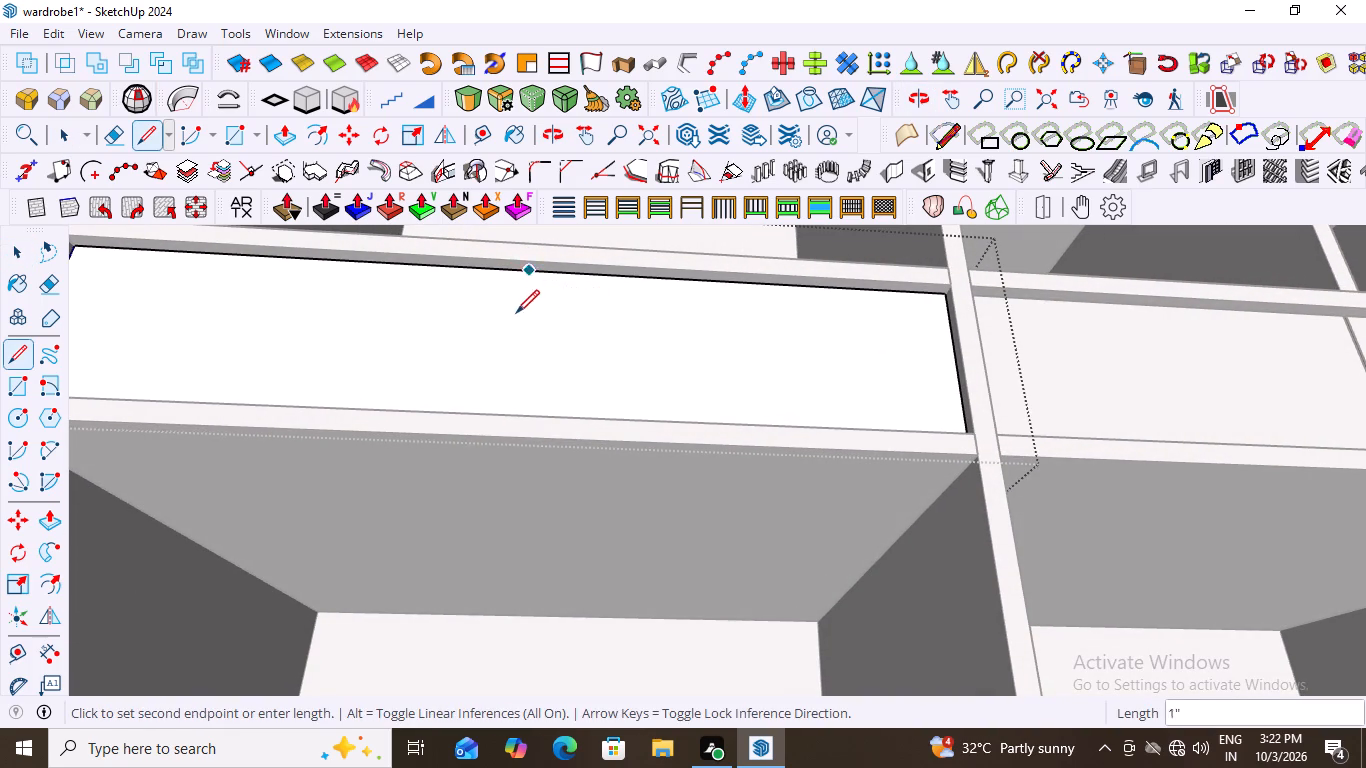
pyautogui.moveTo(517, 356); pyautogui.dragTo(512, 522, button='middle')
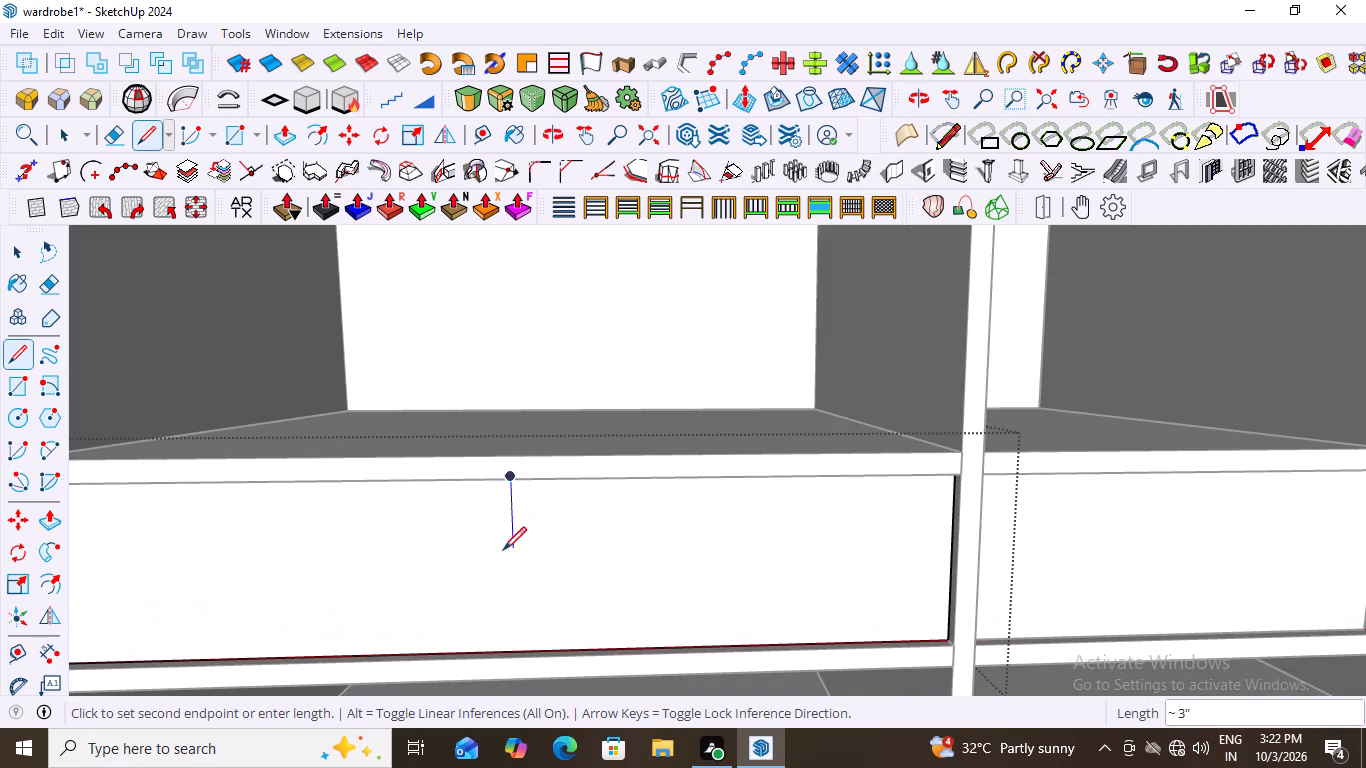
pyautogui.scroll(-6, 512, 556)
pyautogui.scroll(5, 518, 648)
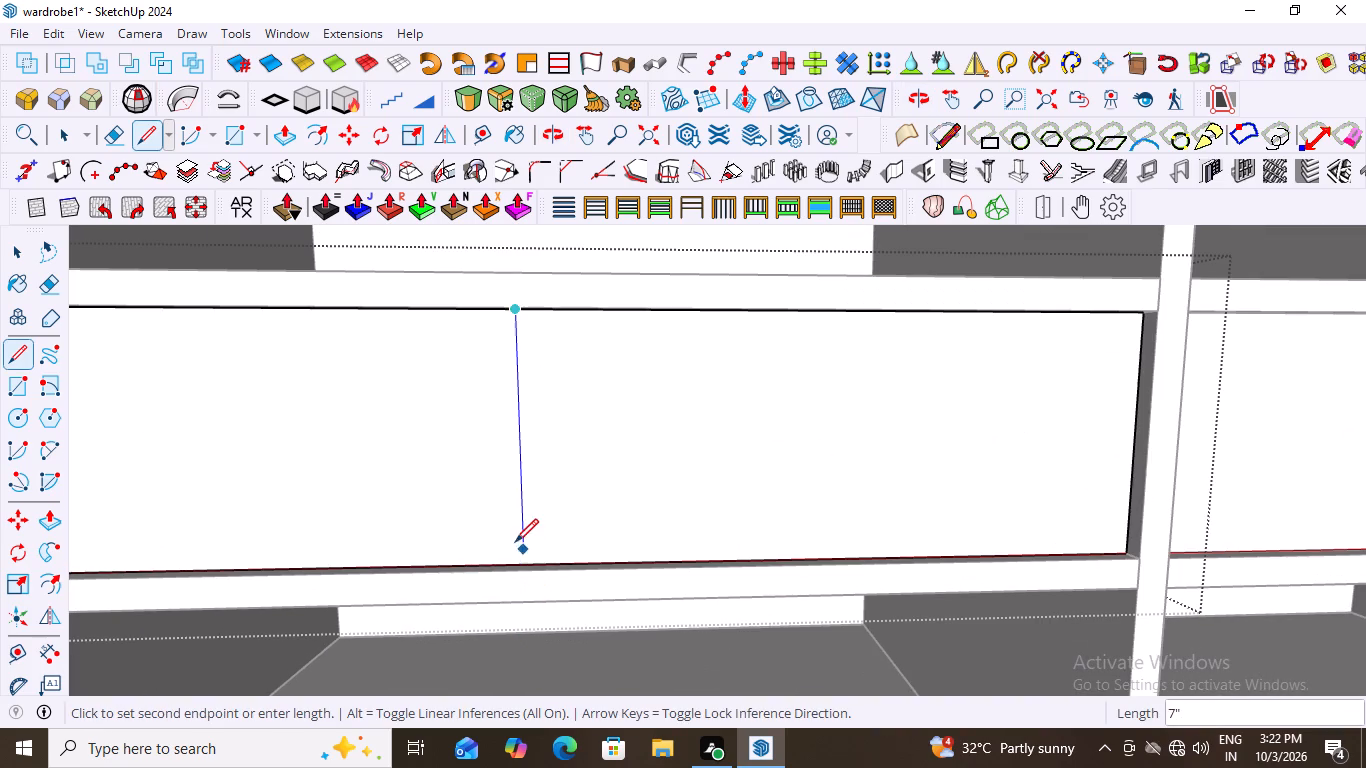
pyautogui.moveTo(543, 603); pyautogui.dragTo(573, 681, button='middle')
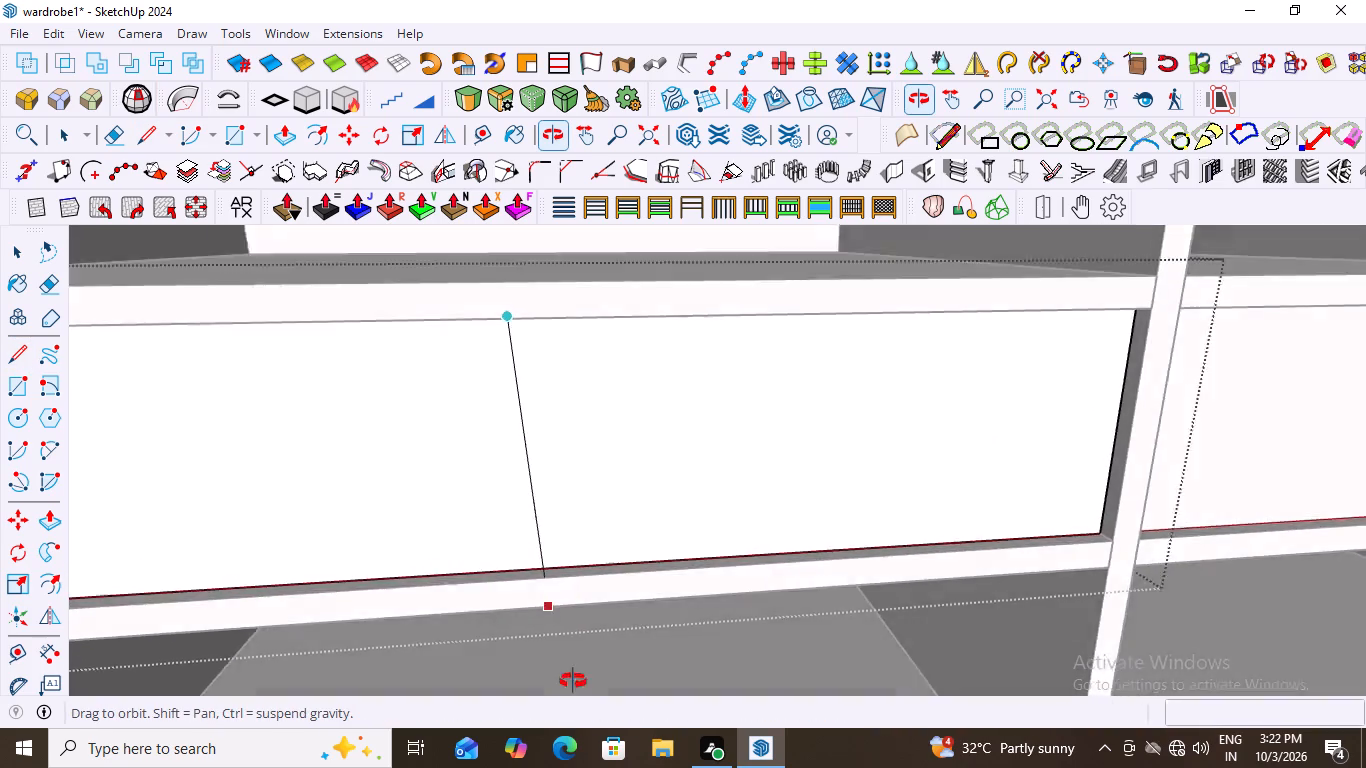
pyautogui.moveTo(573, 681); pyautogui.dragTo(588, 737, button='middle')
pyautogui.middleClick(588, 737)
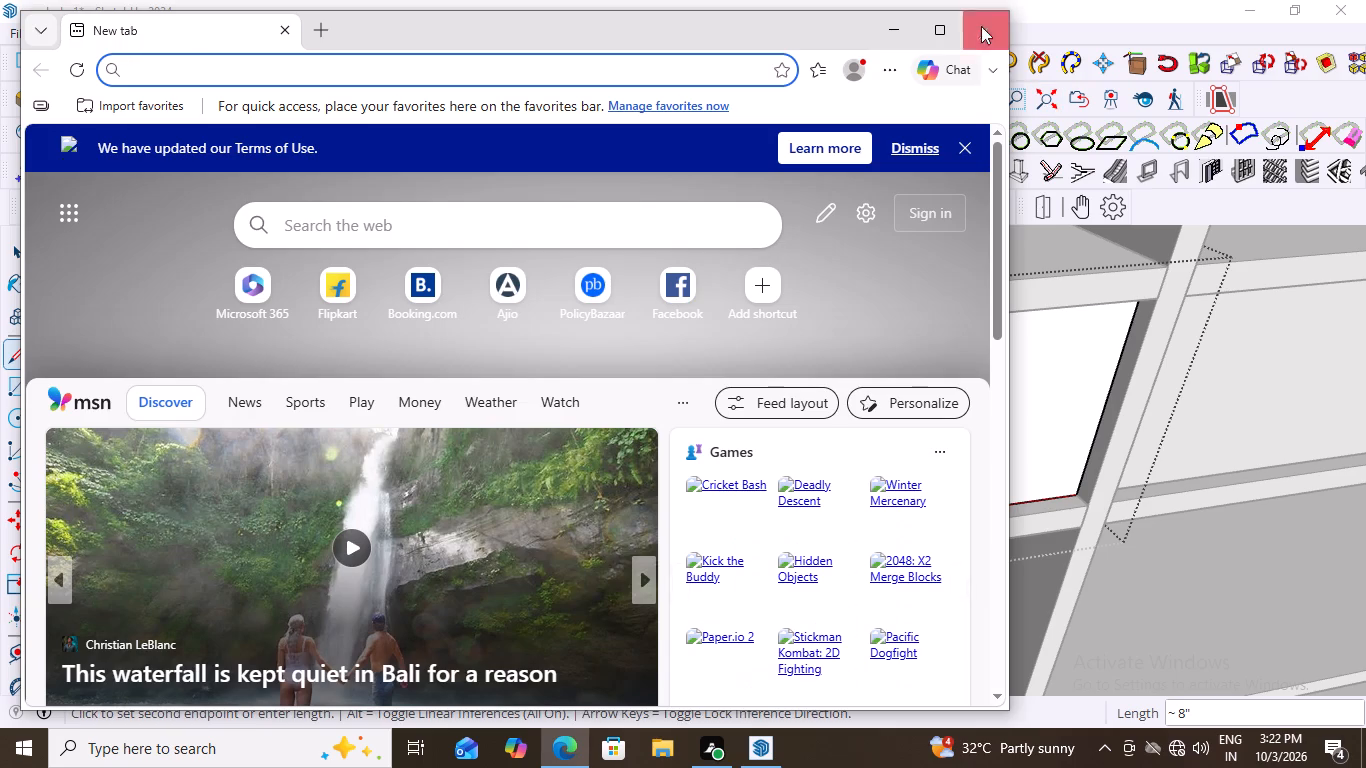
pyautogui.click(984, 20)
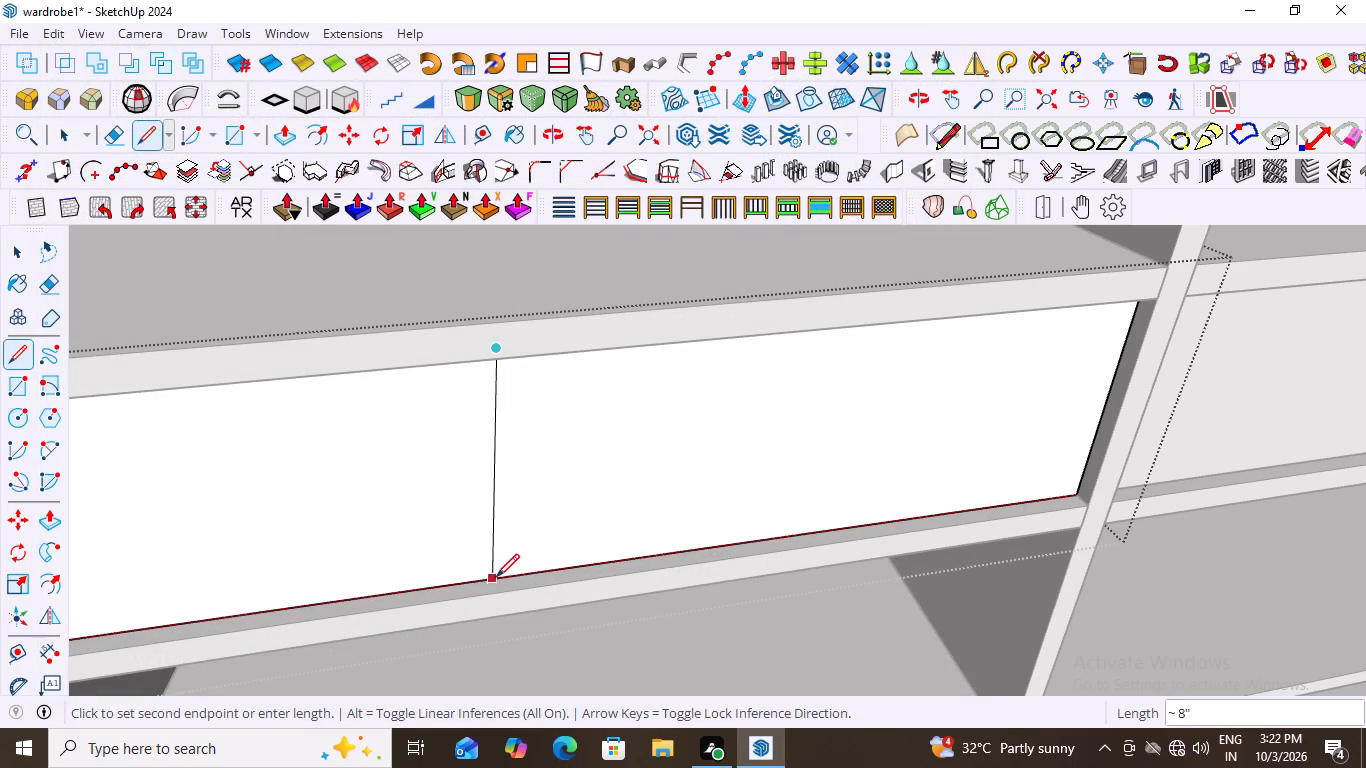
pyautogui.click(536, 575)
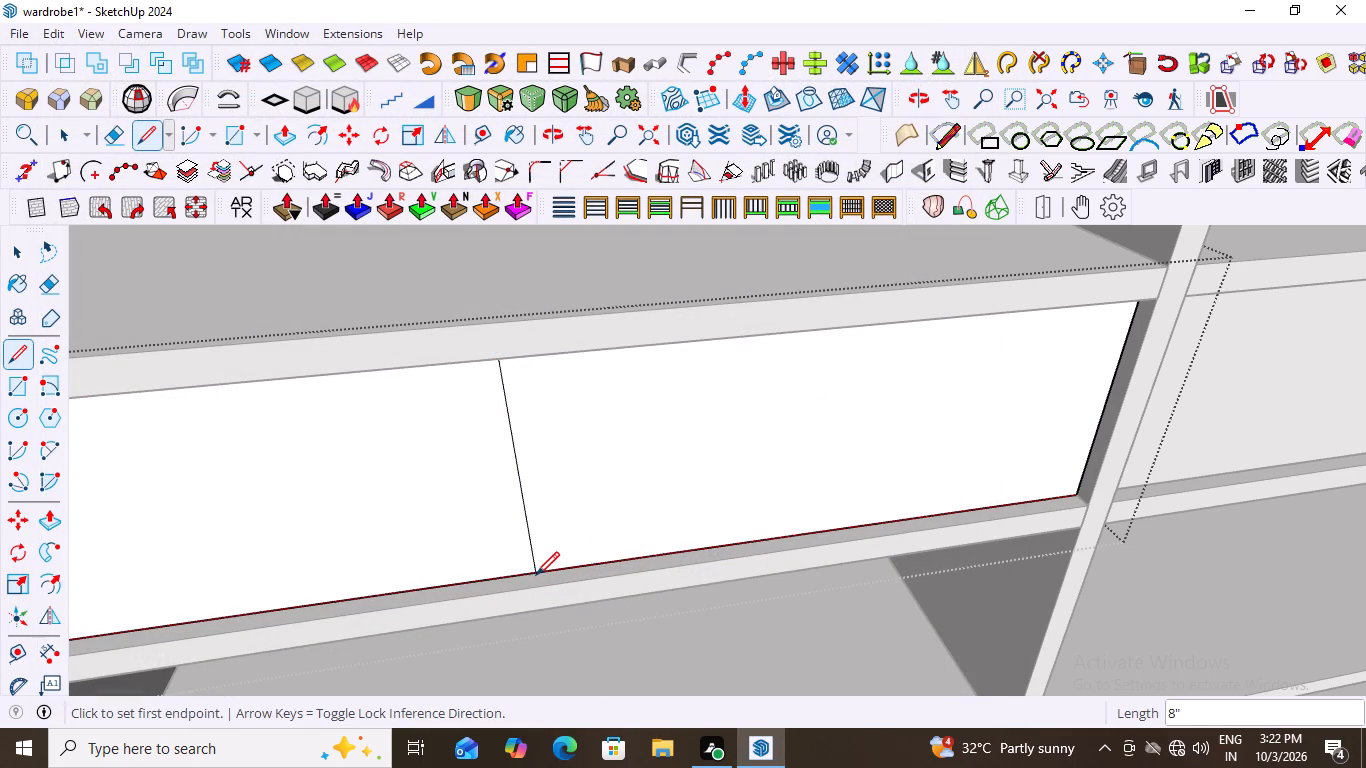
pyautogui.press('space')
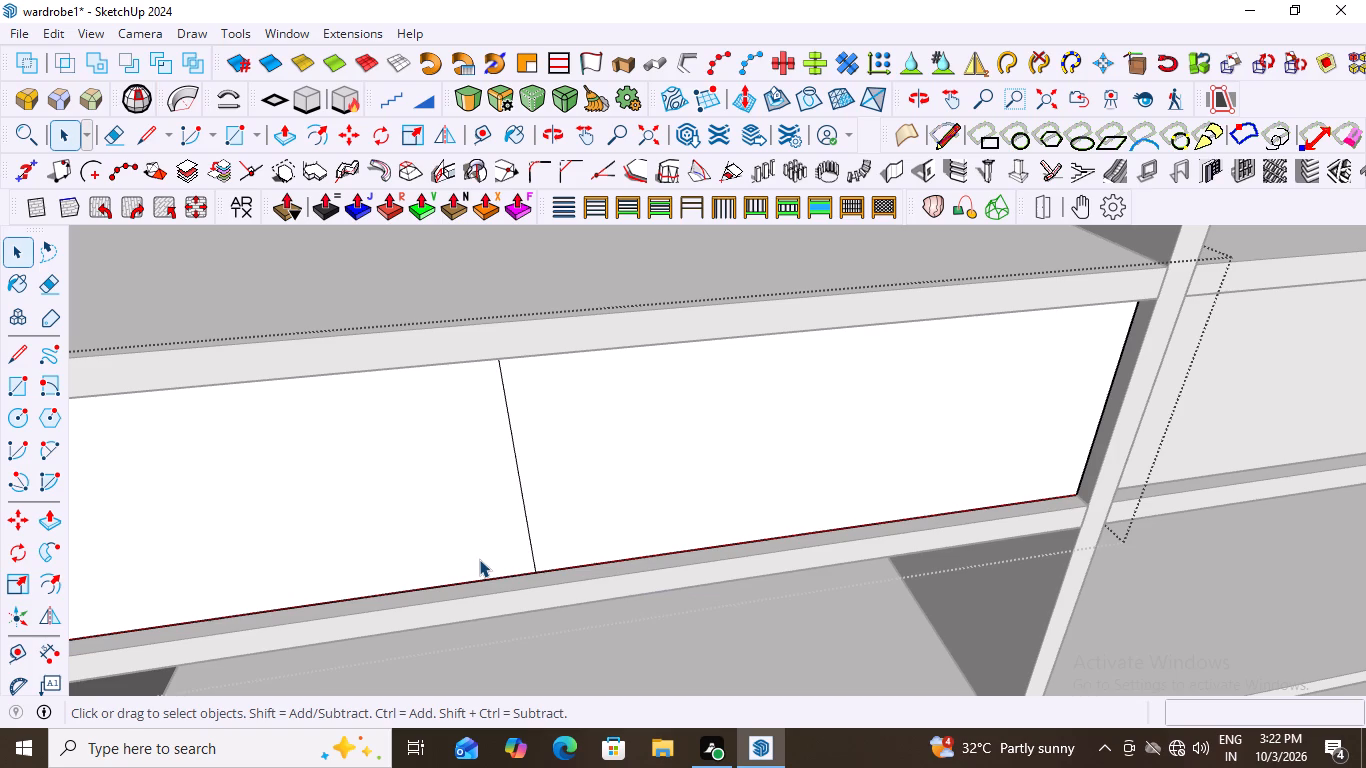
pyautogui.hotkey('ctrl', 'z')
# Draw an 8" vertical line between the bottom and top edge midpoints of the left-hand front face, and close the groups.
pyautogui.press('l')
pyautogui.click(536, 572)
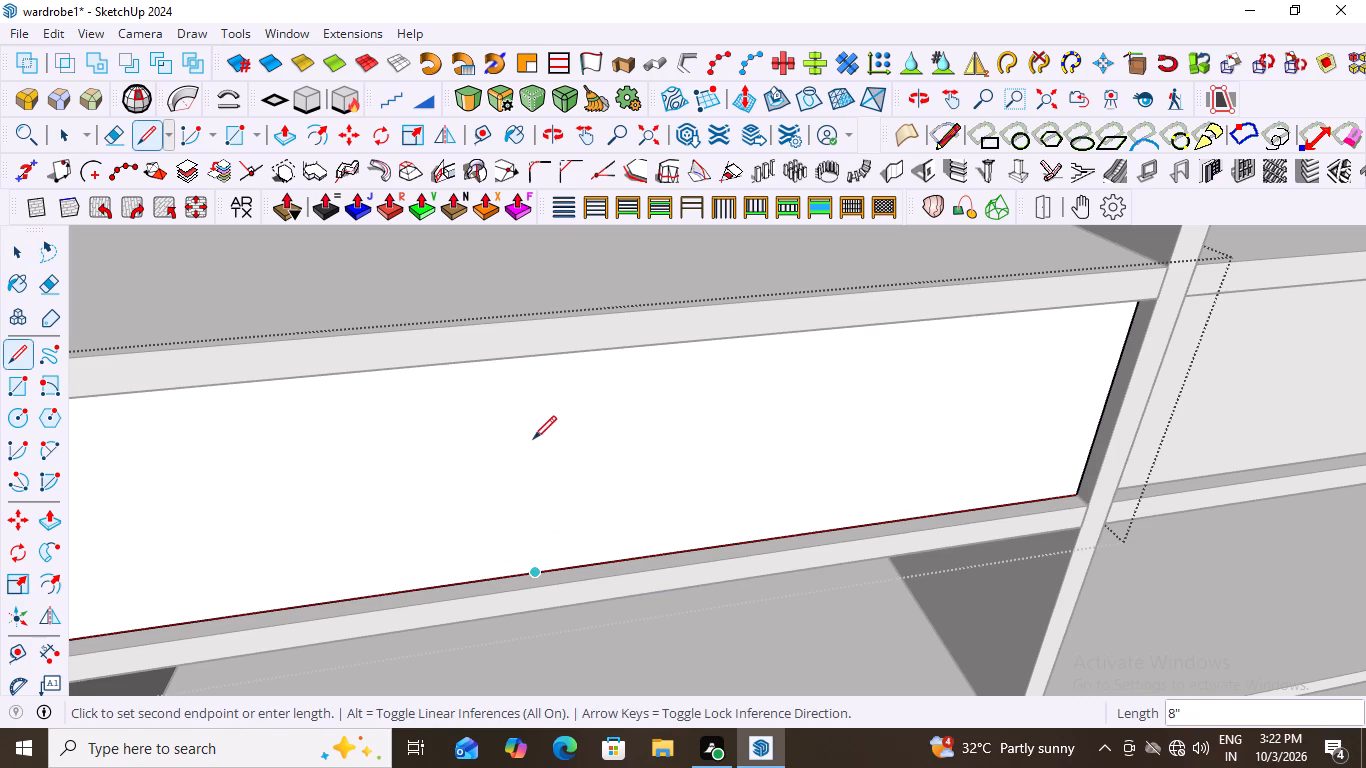
pyautogui.moveTo(559, 502); pyautogui.dragTo(560, 254, button='middle')
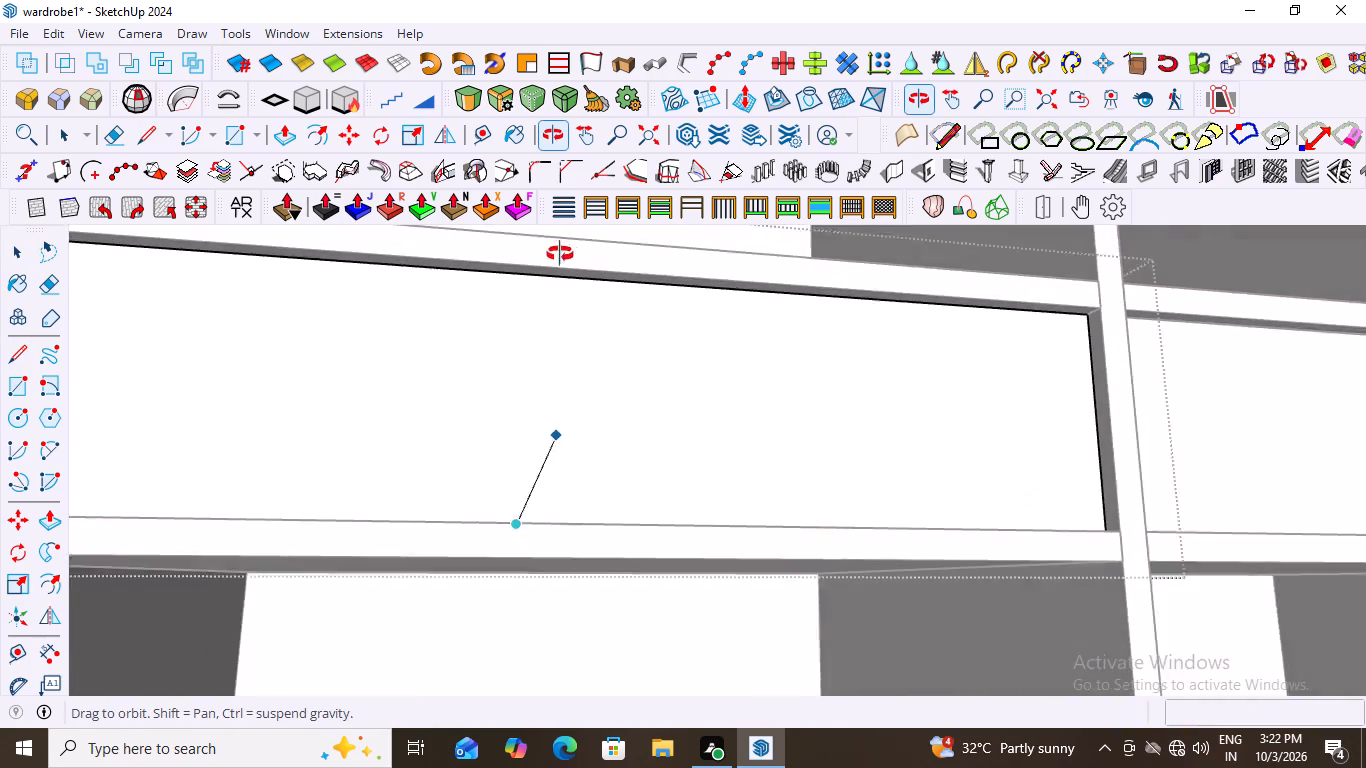
pyautogui.moveTo(560, 254); pyautogui.dragTo(579, 212, button='middle')
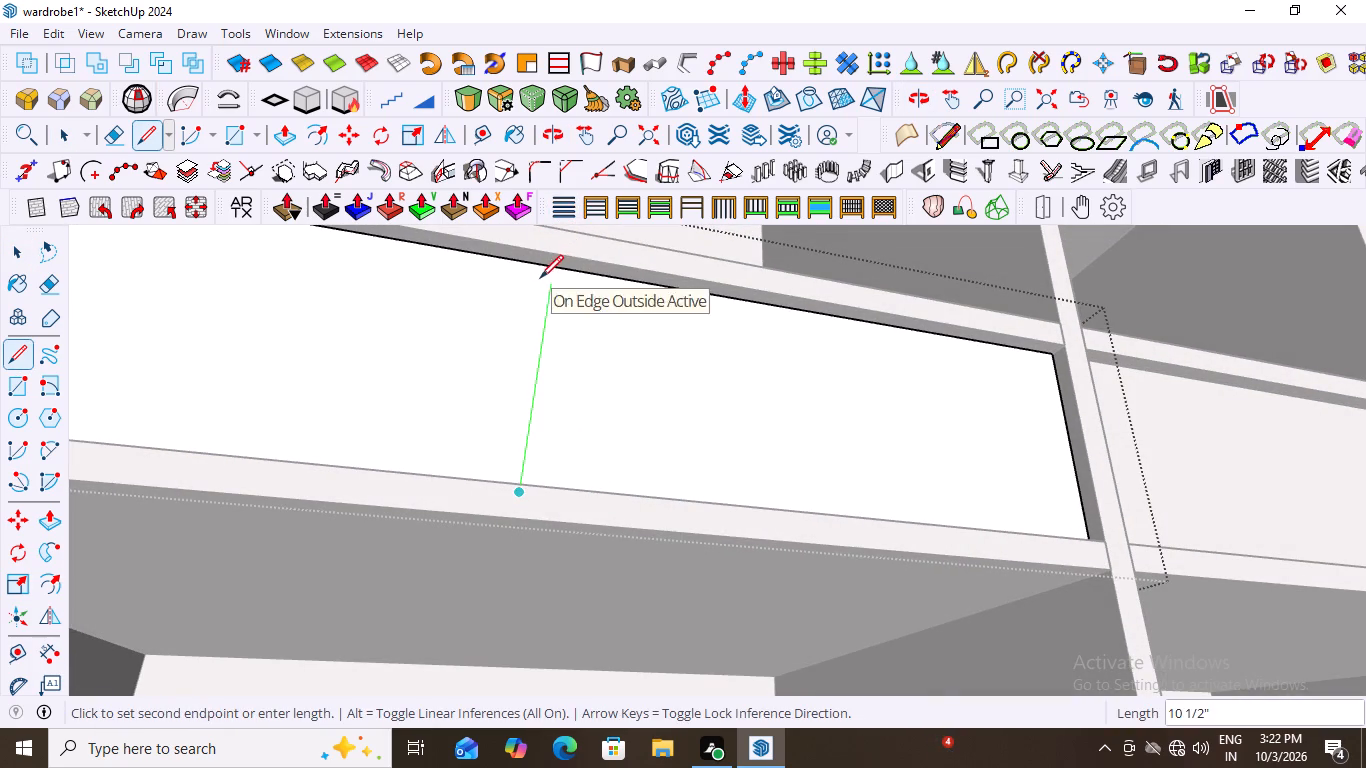
pyautogui.scroll(8, 545, 266)
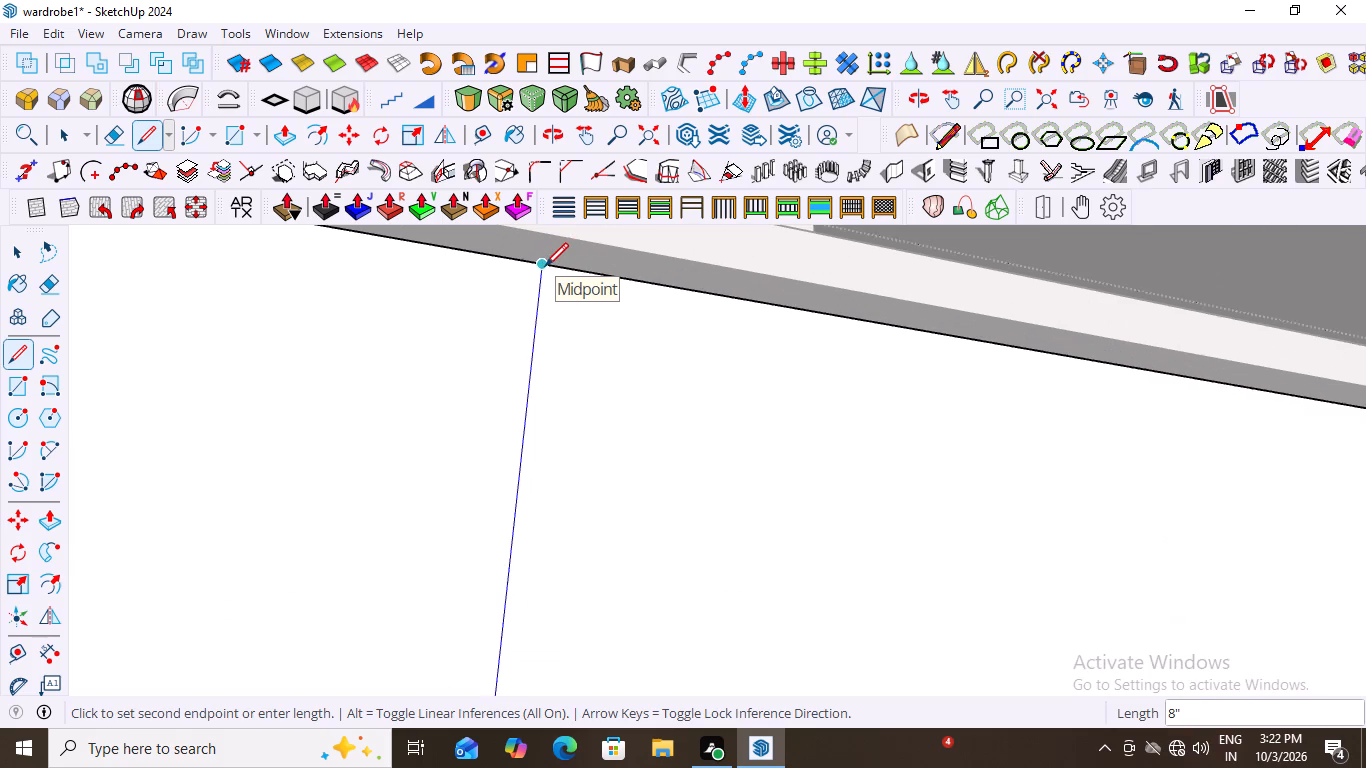
pyautogui.scroll(19, 545, 266)
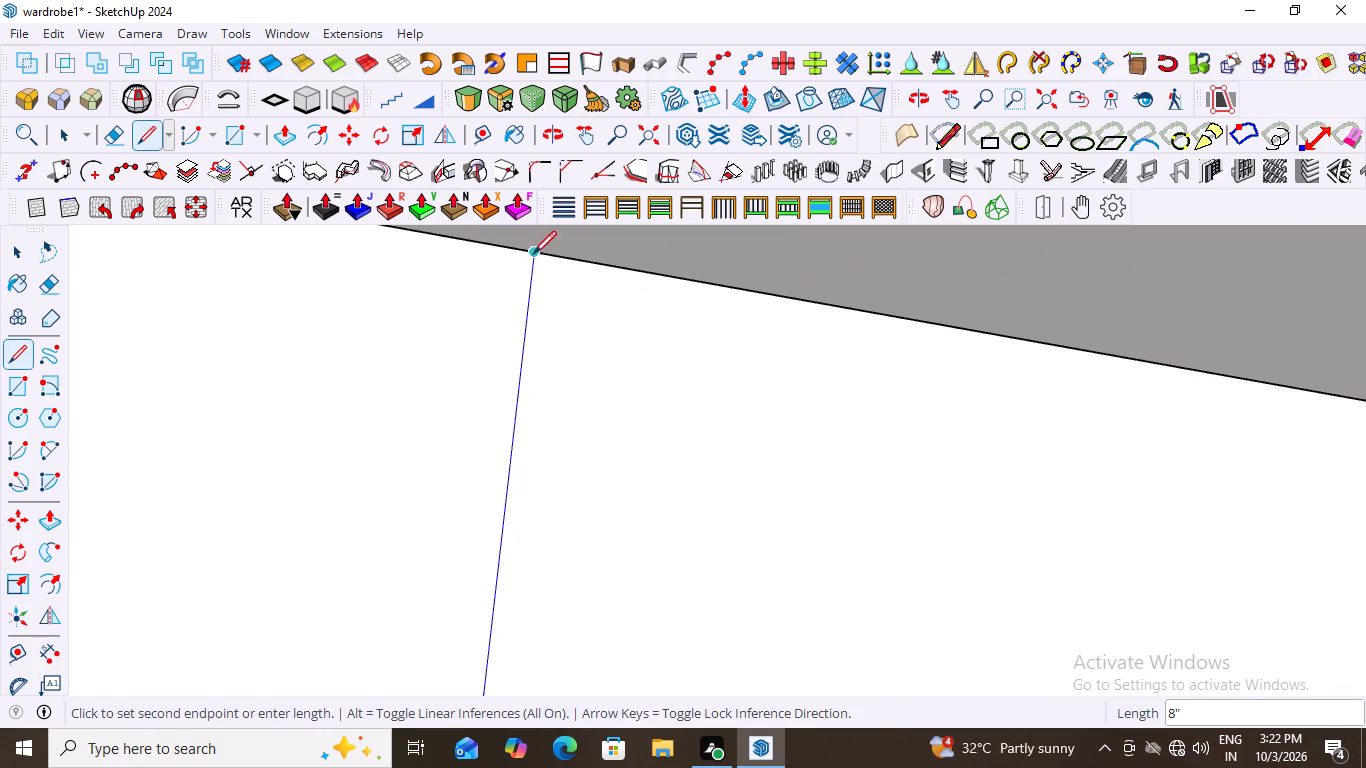
pyautogui.click(538, 250)
pyautogui.scroll(-11, 637, 340)
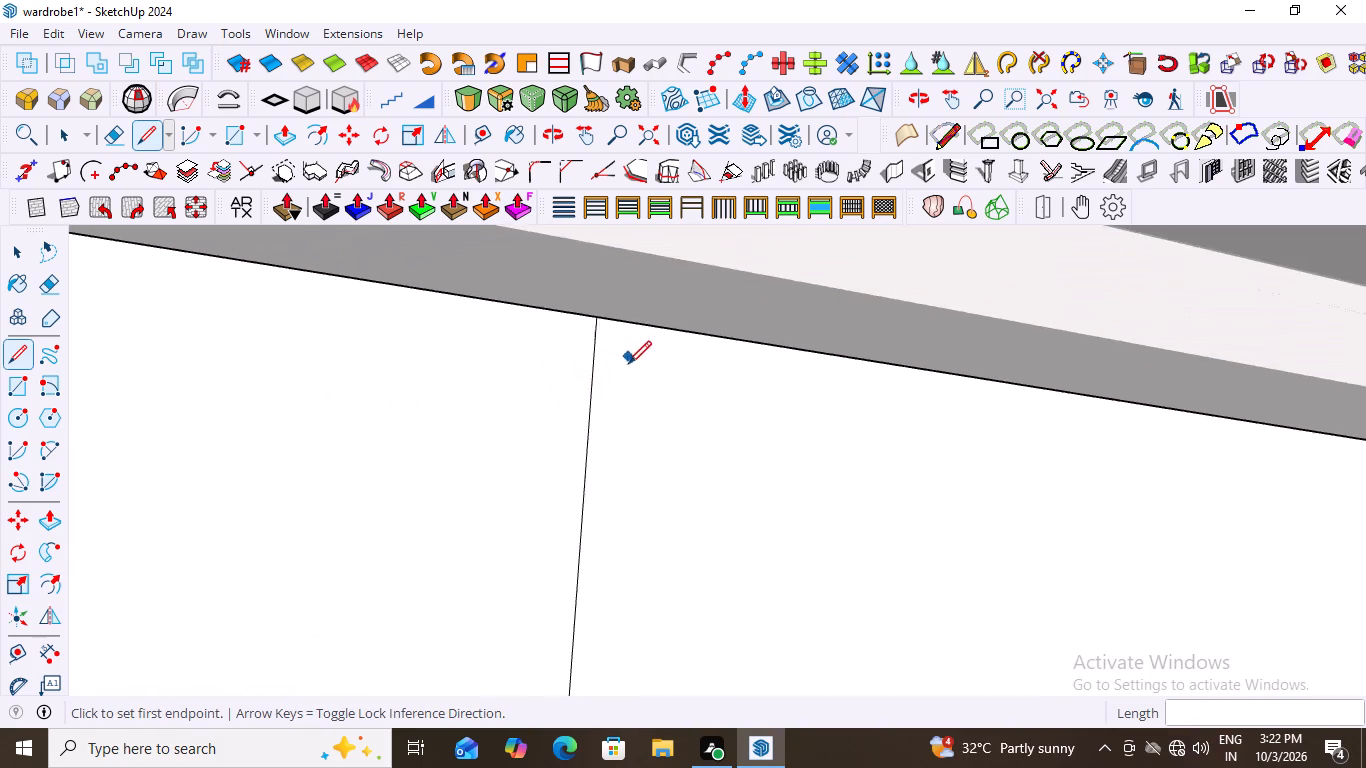
pyautogui.scroll(-20, 628, 364)
pyautogui.scroll(-12, 628, 364)
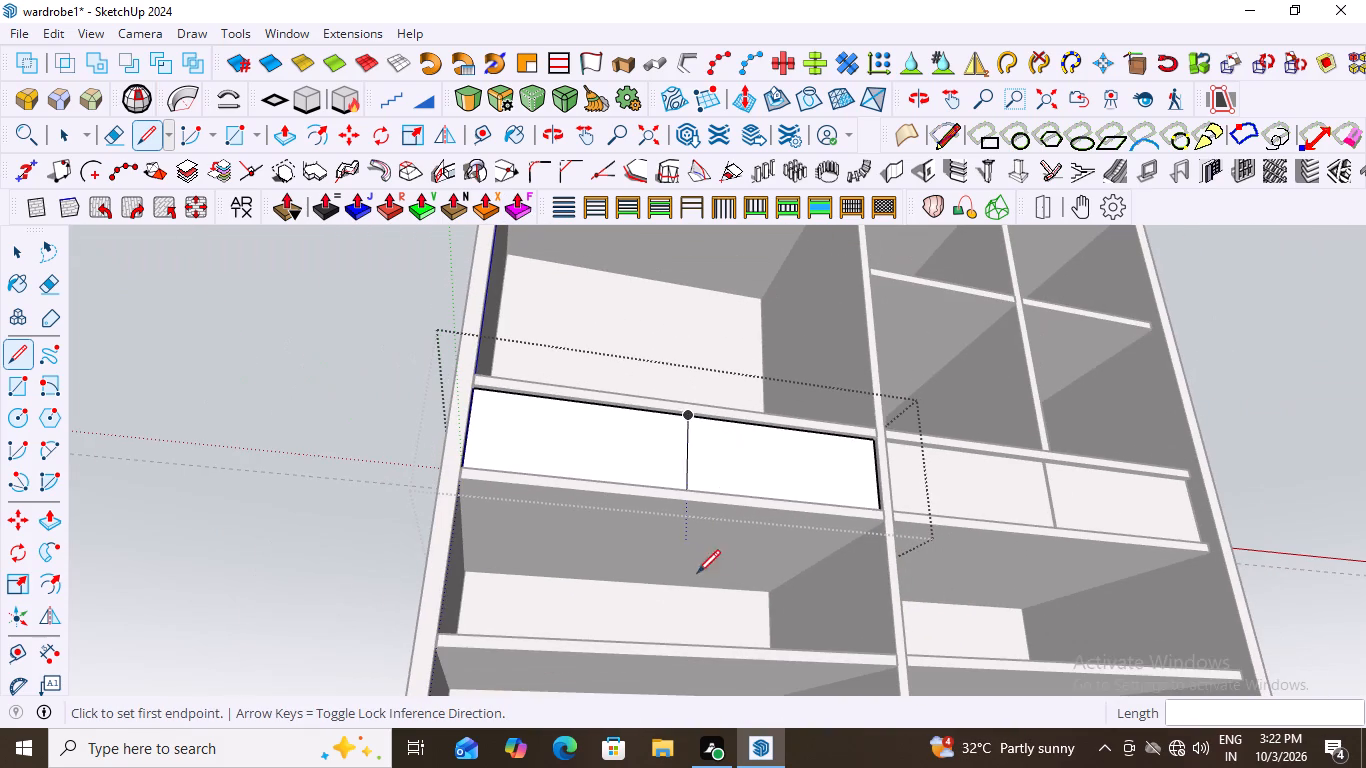
pyautogui.press('space')
pyautogui.click(1279, 363)
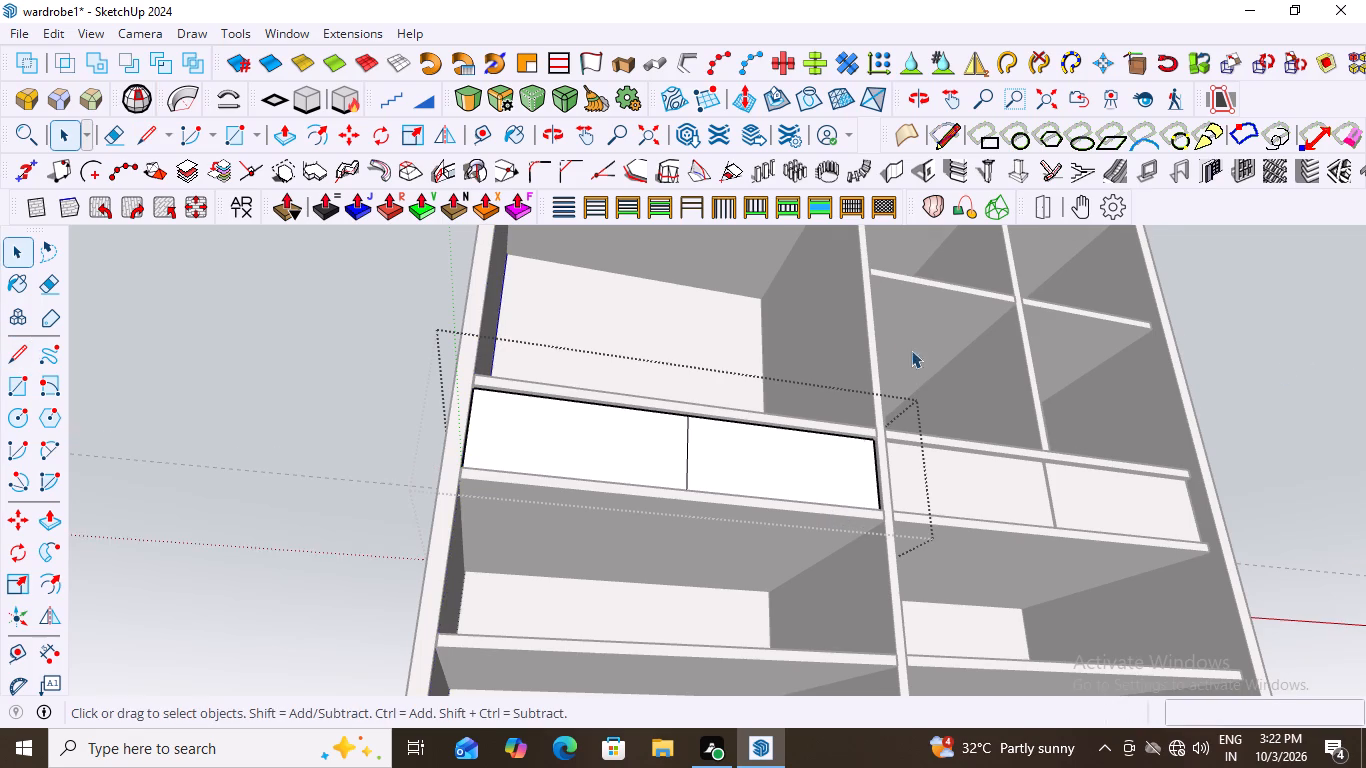
pyautogui.moveTo(911, 350); pyautogui.dragTo(883, 441, button='middle')
pyautogui.doubleClick(1264, 382)
pyautogui.moveTo(618, 574); pyautogui.dragTo(655, 637, button='middle')
# Reopen the left-hand front-face group and copy its vertical centre line 1/2" to each side.
pyautogui.click(697, 580)
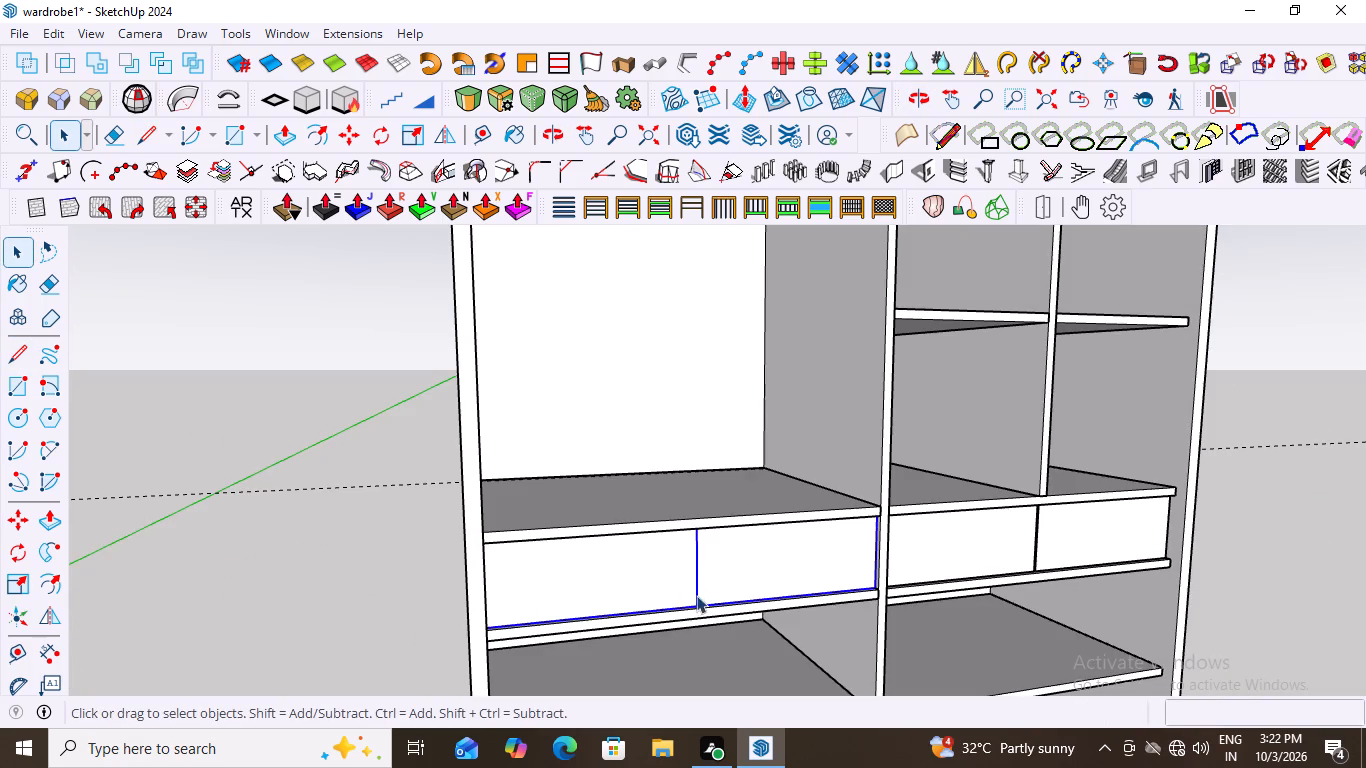
pyautogui.scroll(7, 696, 595)
pyautogui.tripleClick(696, 557)
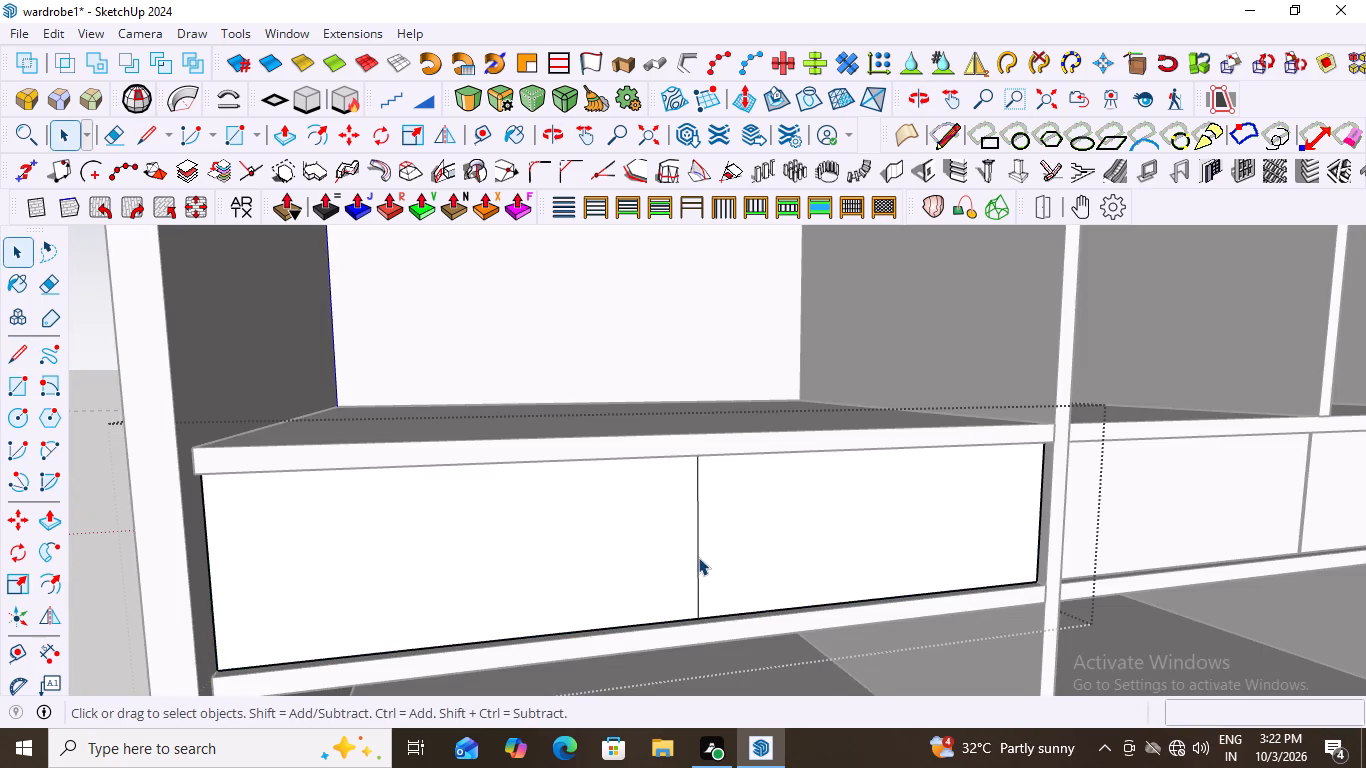
pyautogui.click(698, 557)
pyautogui.click(698, 557)
pyautogui.click(698, 557)
pyautogui.click(696, 556)
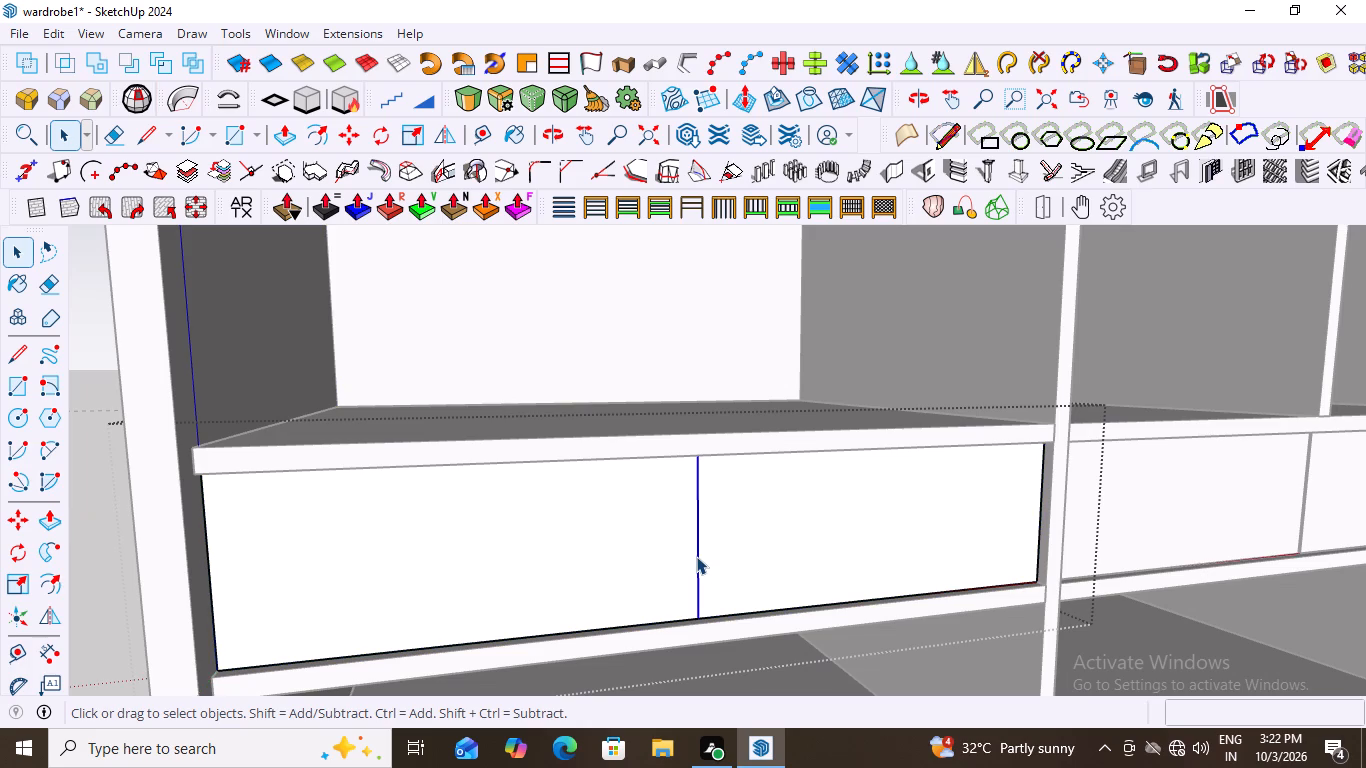
pyautogui.press('m')
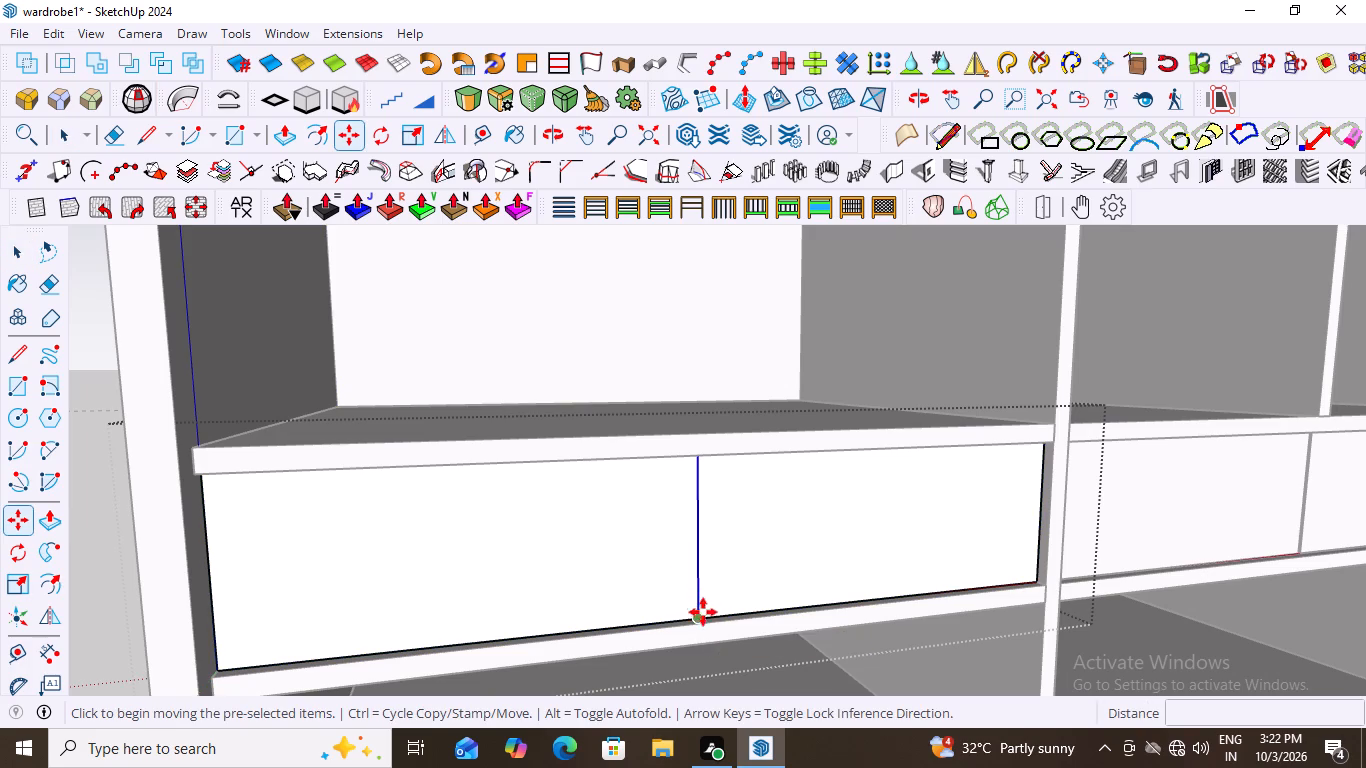
pyautogui.scroll(9, 679, 628)
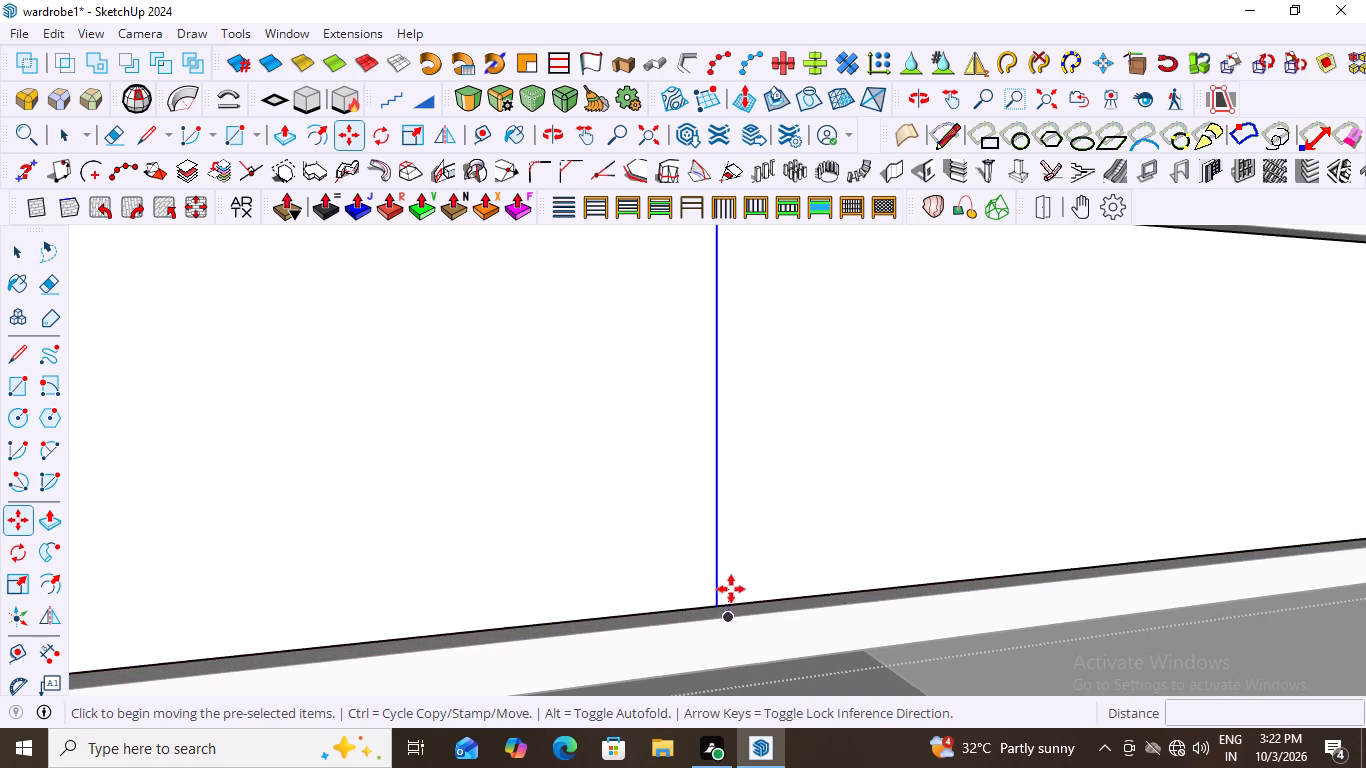
pyautogui.click(718, 604)
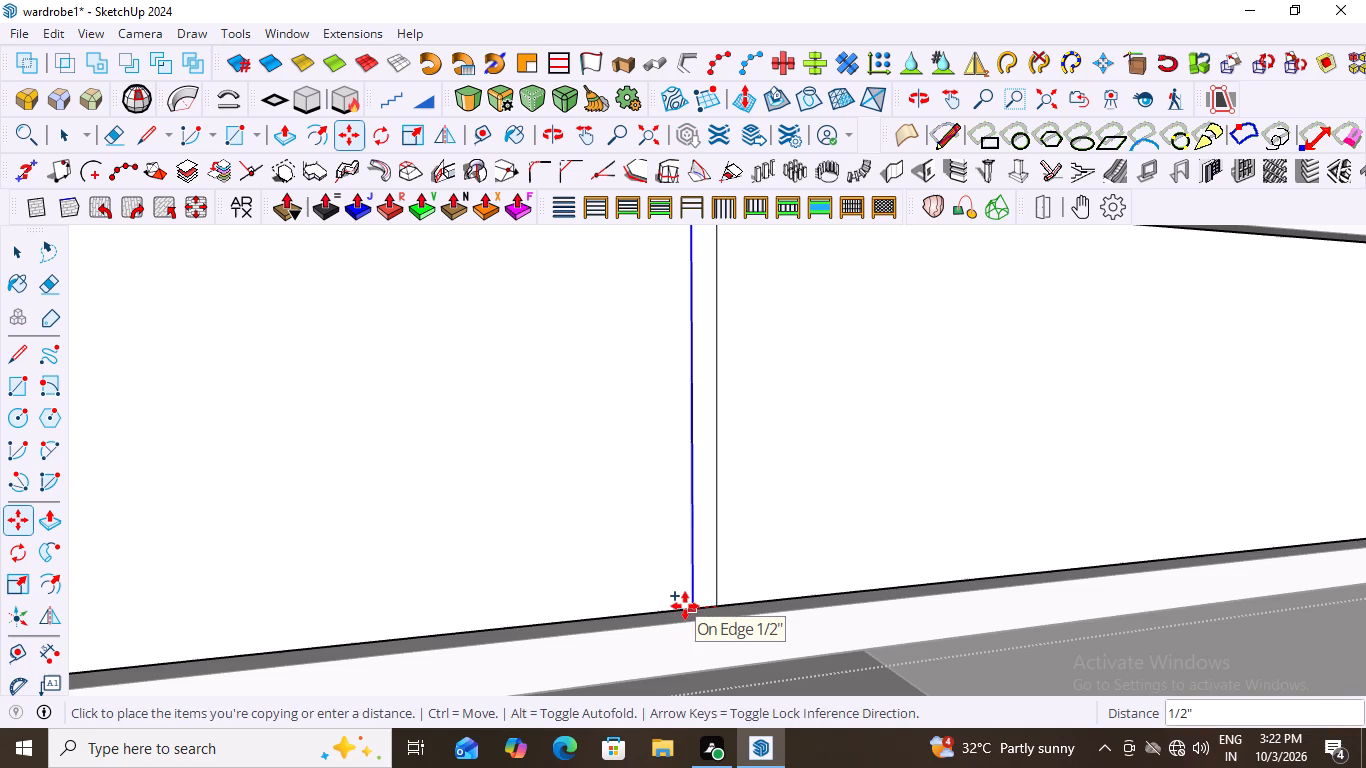
pyautogui.click(685, 606)
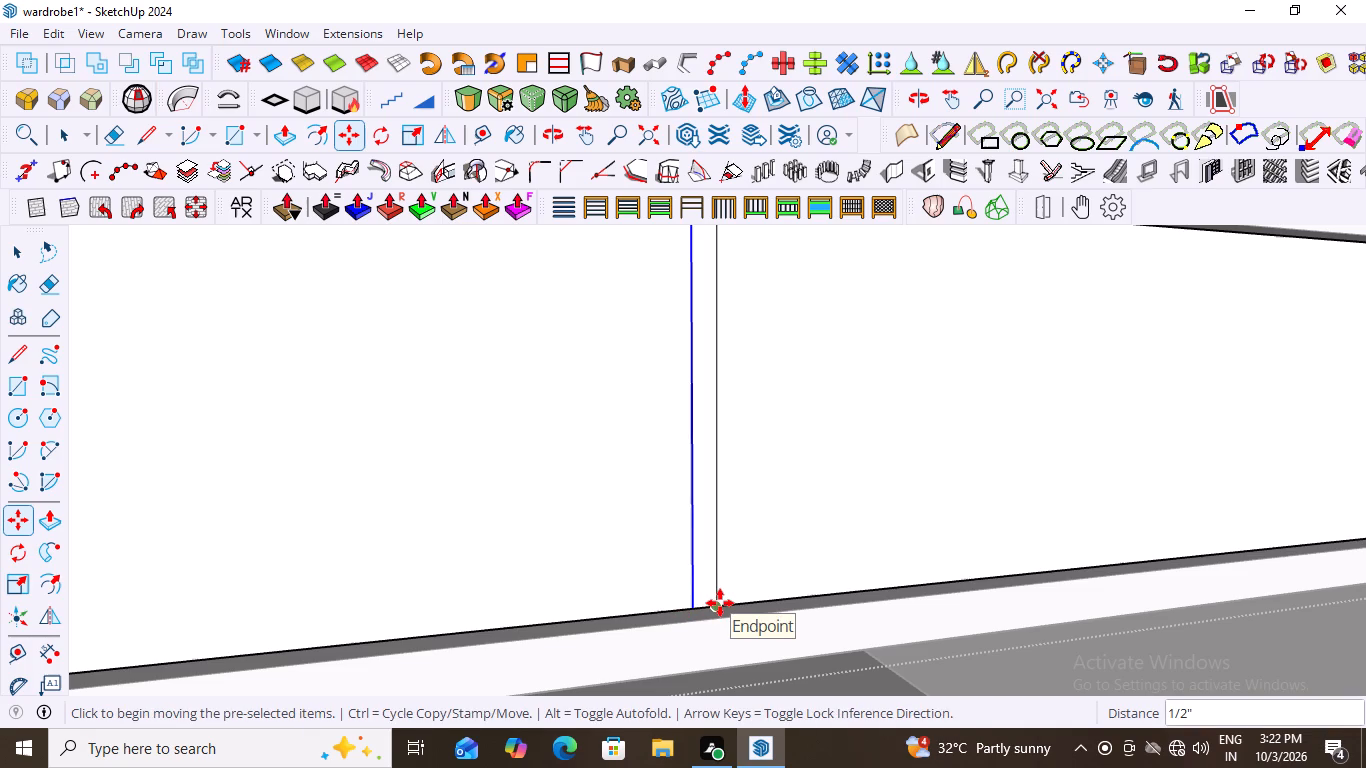
pyautogui.click(692, 608)
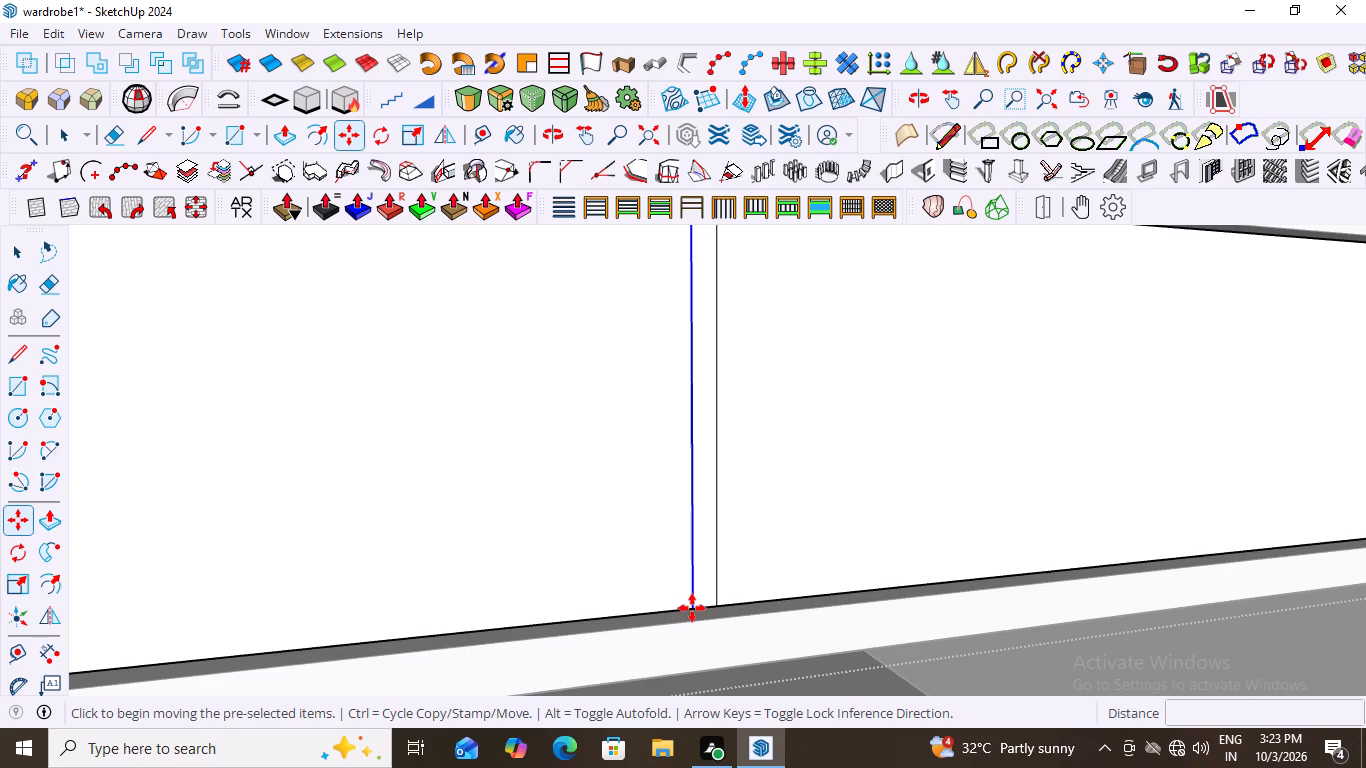
pyautogui.click(740, 602)
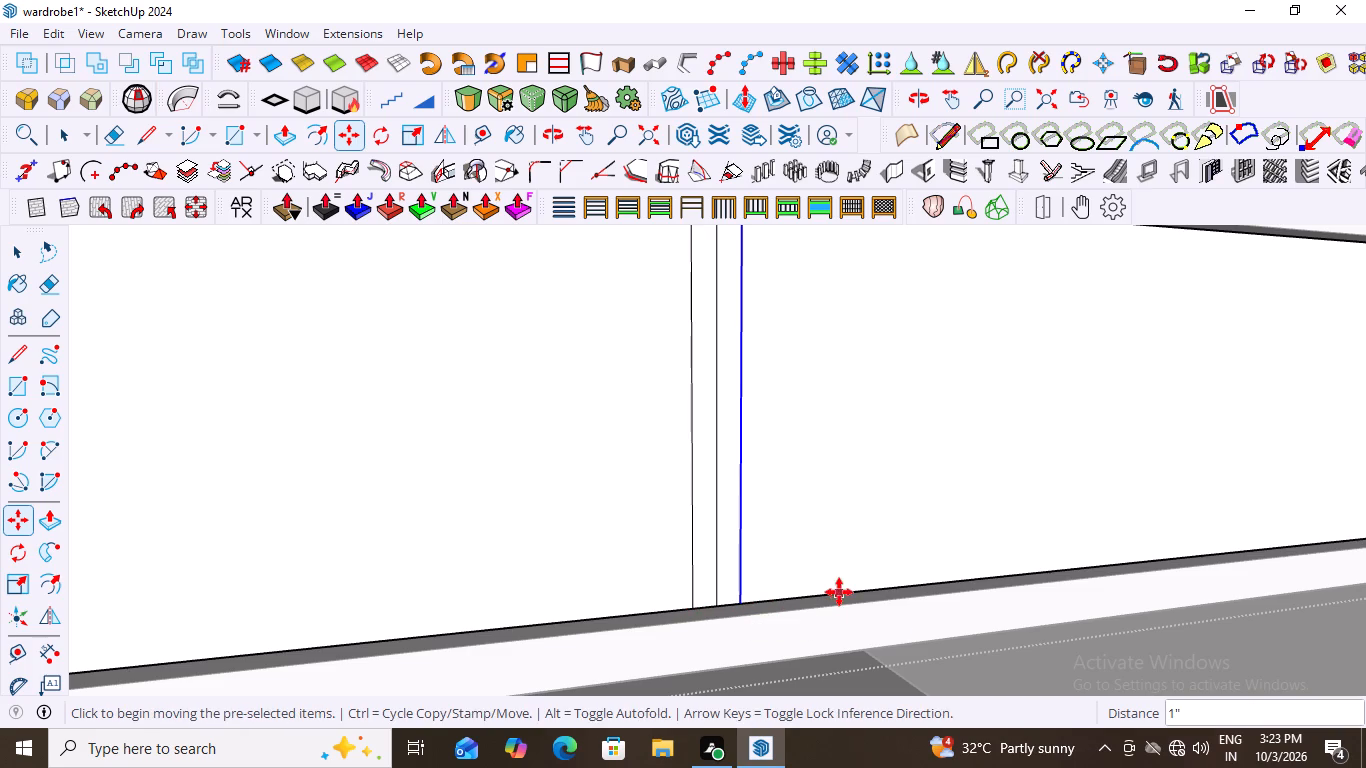
# Delete the original centre line between the two copies, leaving a single 1" wide centre strip.
pyautogui.press('space')
pyautogui.click(842, 549)
pyautogui.click(713, 528)
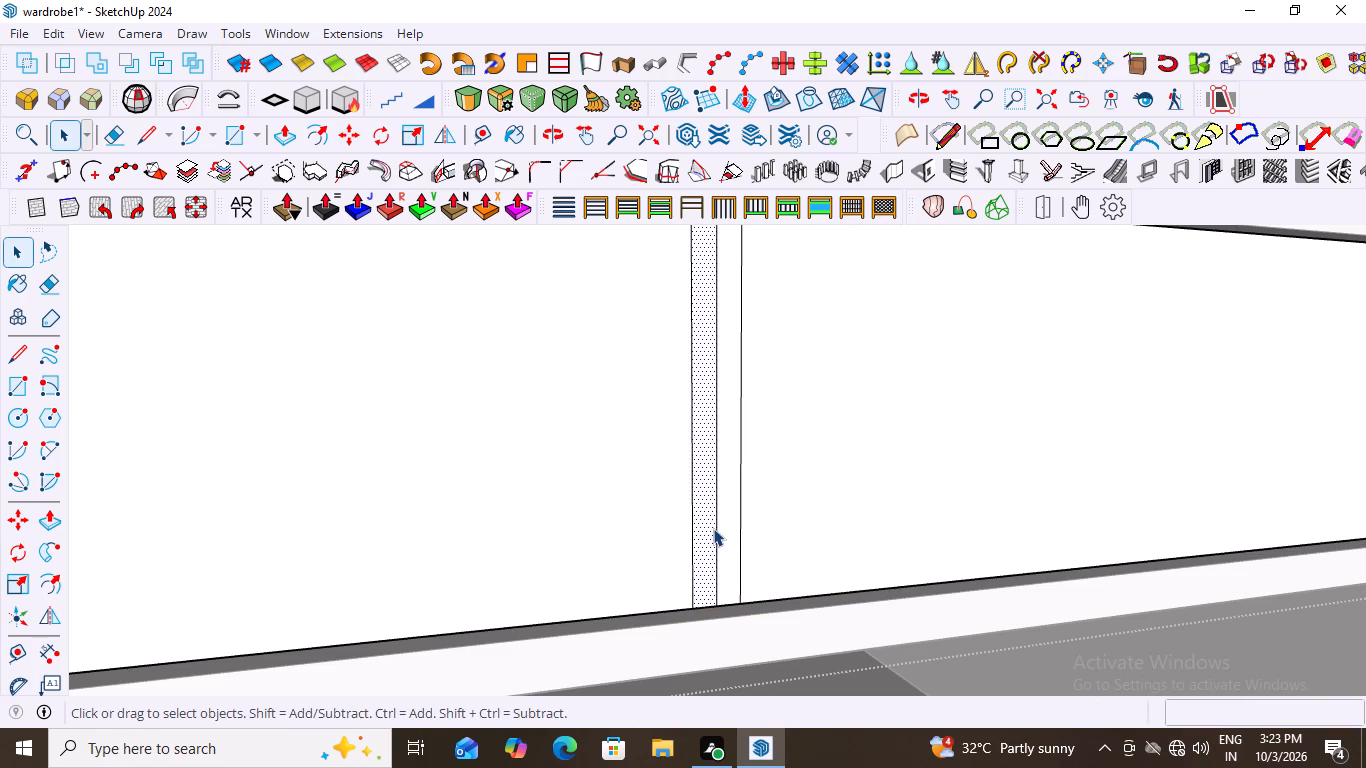
pyautogui.click(713, 528)
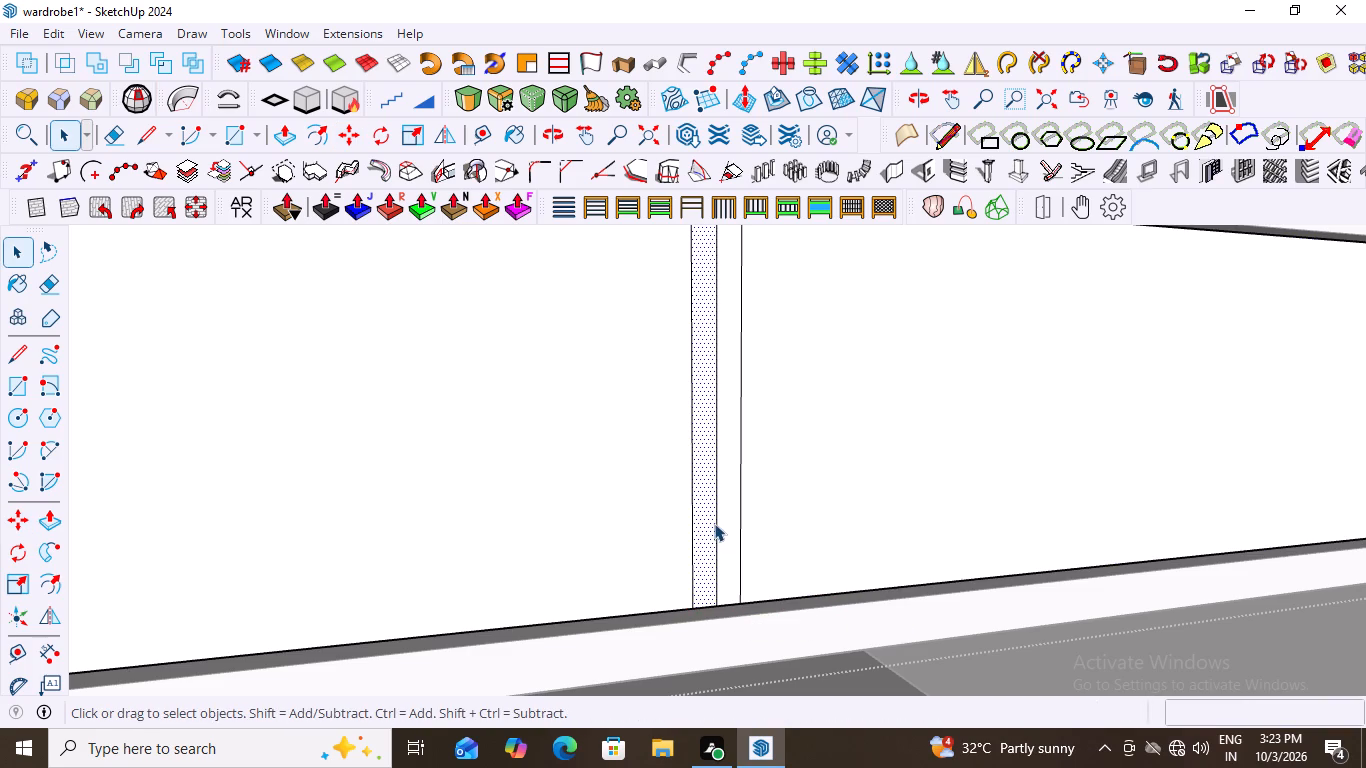
pyautogui.click(716, 523)
pyautogui.press('Delete')
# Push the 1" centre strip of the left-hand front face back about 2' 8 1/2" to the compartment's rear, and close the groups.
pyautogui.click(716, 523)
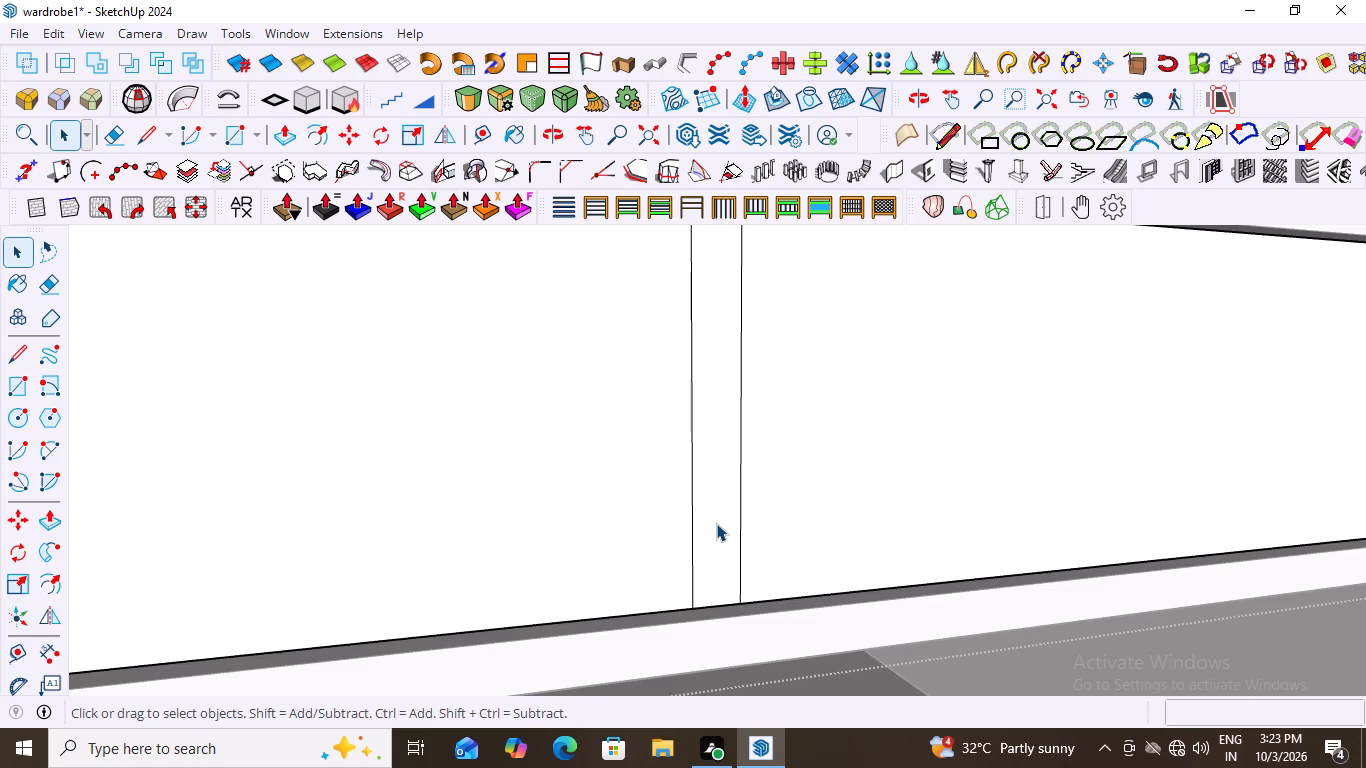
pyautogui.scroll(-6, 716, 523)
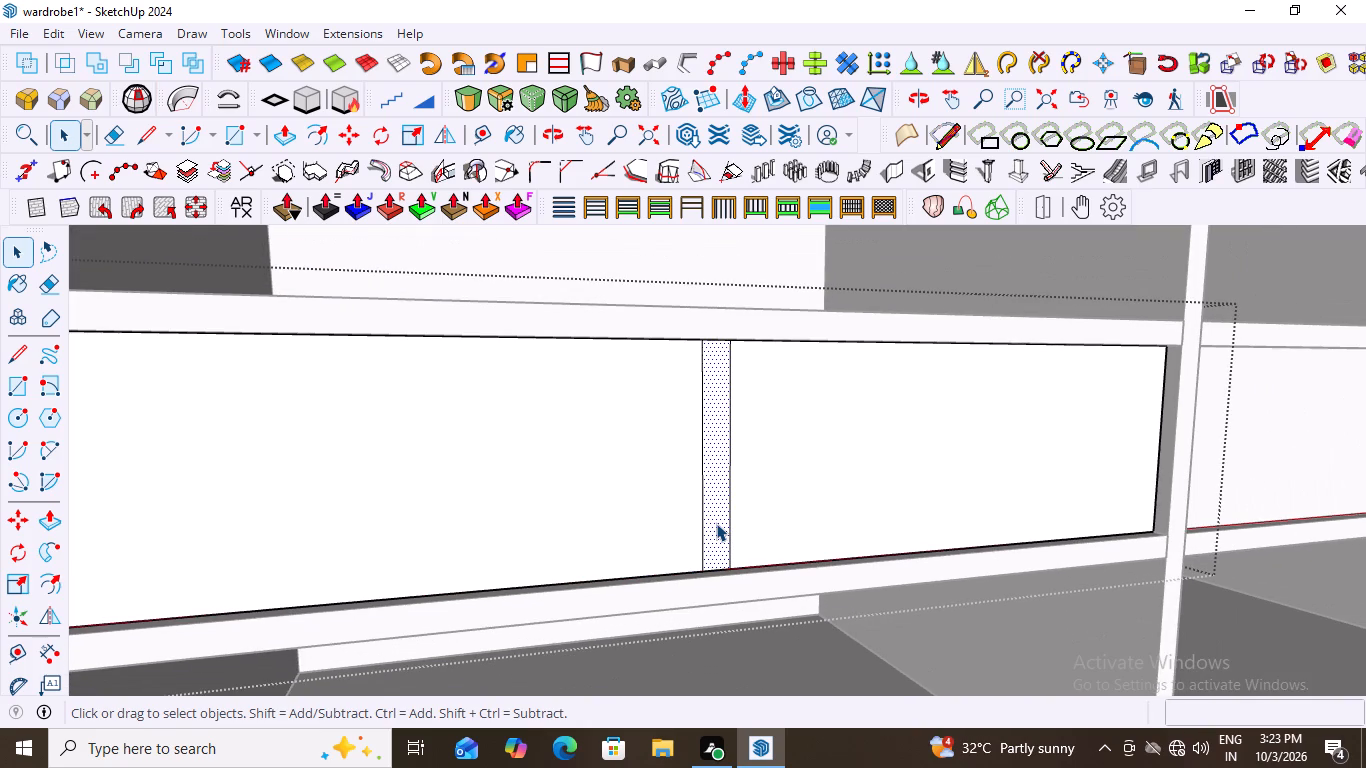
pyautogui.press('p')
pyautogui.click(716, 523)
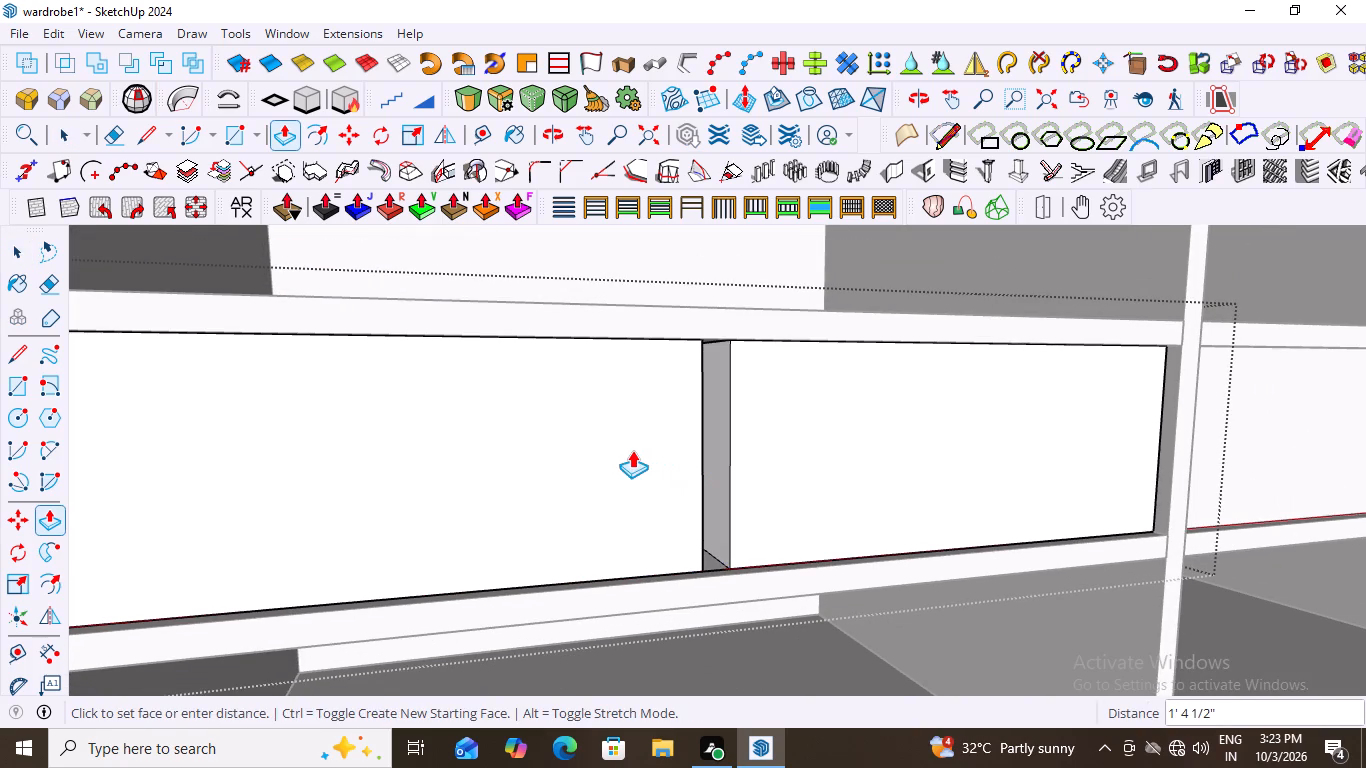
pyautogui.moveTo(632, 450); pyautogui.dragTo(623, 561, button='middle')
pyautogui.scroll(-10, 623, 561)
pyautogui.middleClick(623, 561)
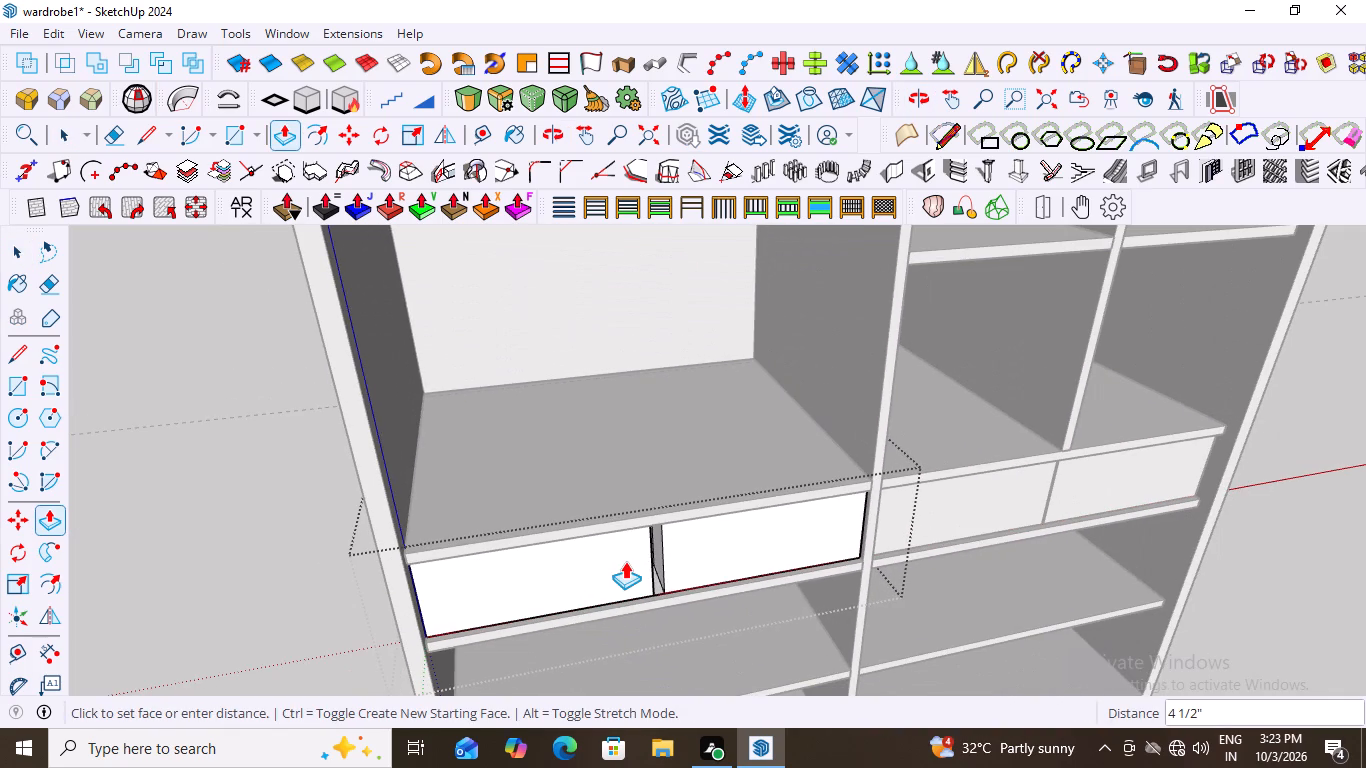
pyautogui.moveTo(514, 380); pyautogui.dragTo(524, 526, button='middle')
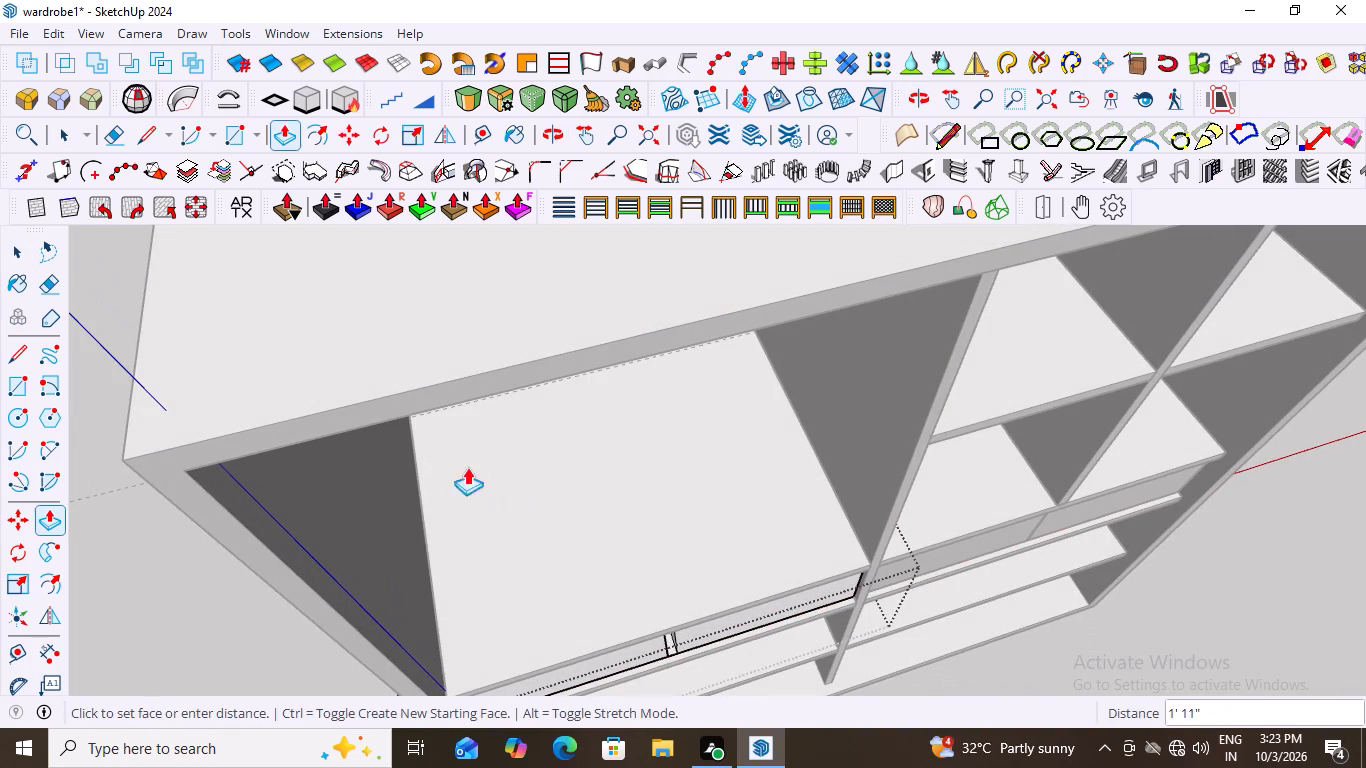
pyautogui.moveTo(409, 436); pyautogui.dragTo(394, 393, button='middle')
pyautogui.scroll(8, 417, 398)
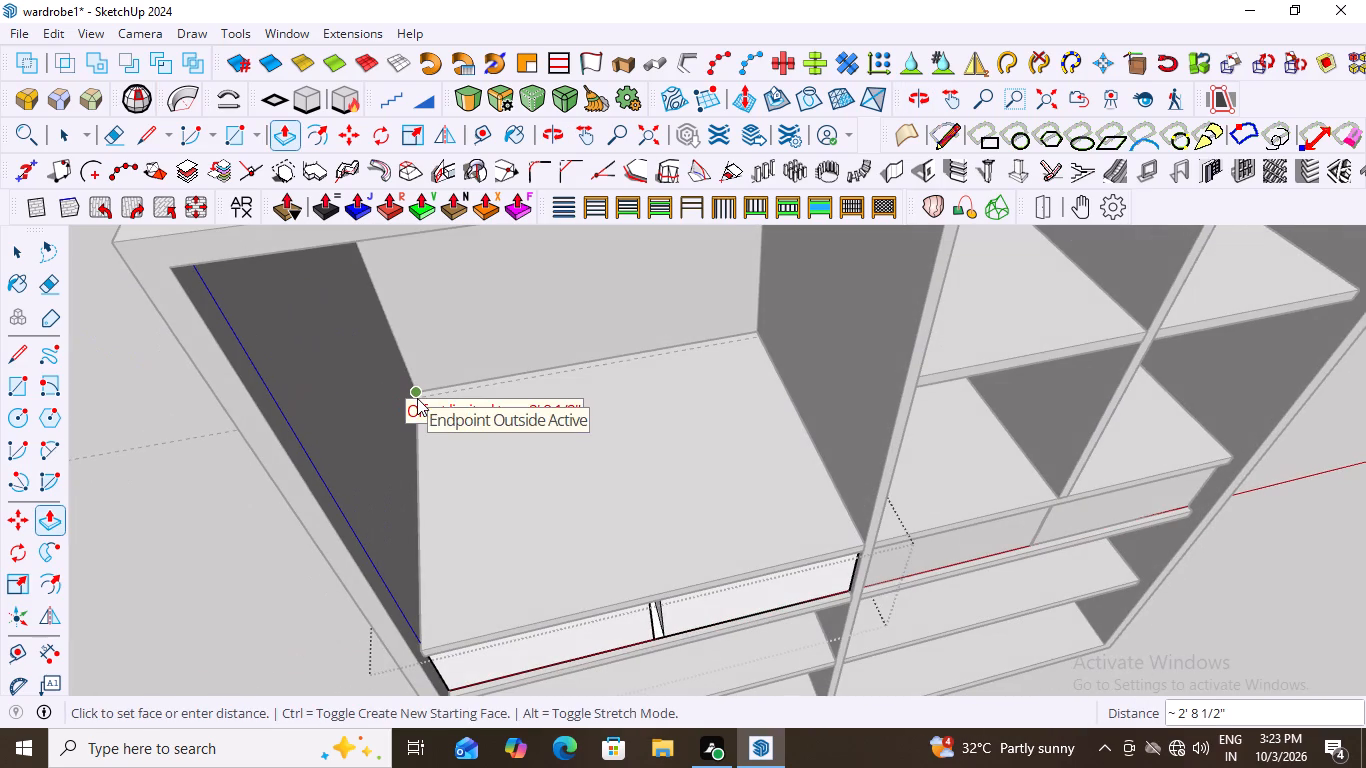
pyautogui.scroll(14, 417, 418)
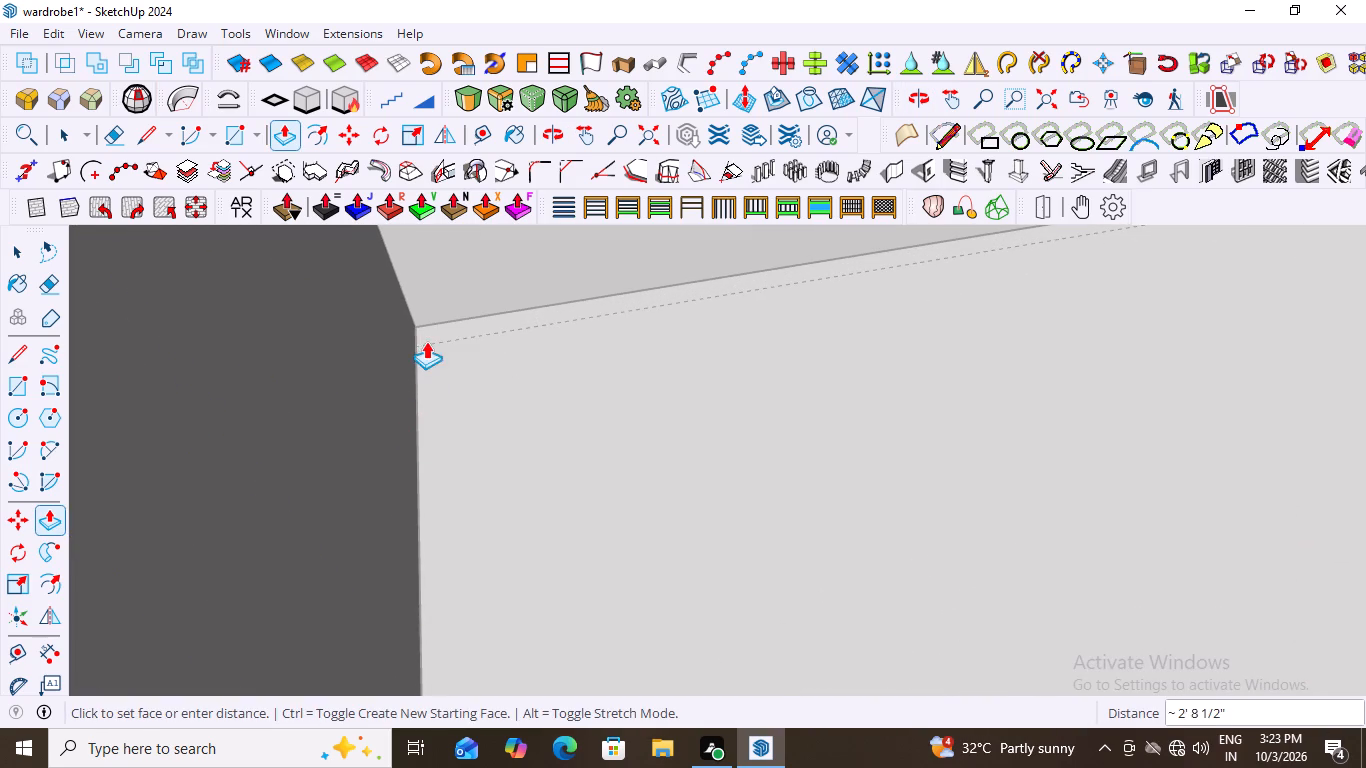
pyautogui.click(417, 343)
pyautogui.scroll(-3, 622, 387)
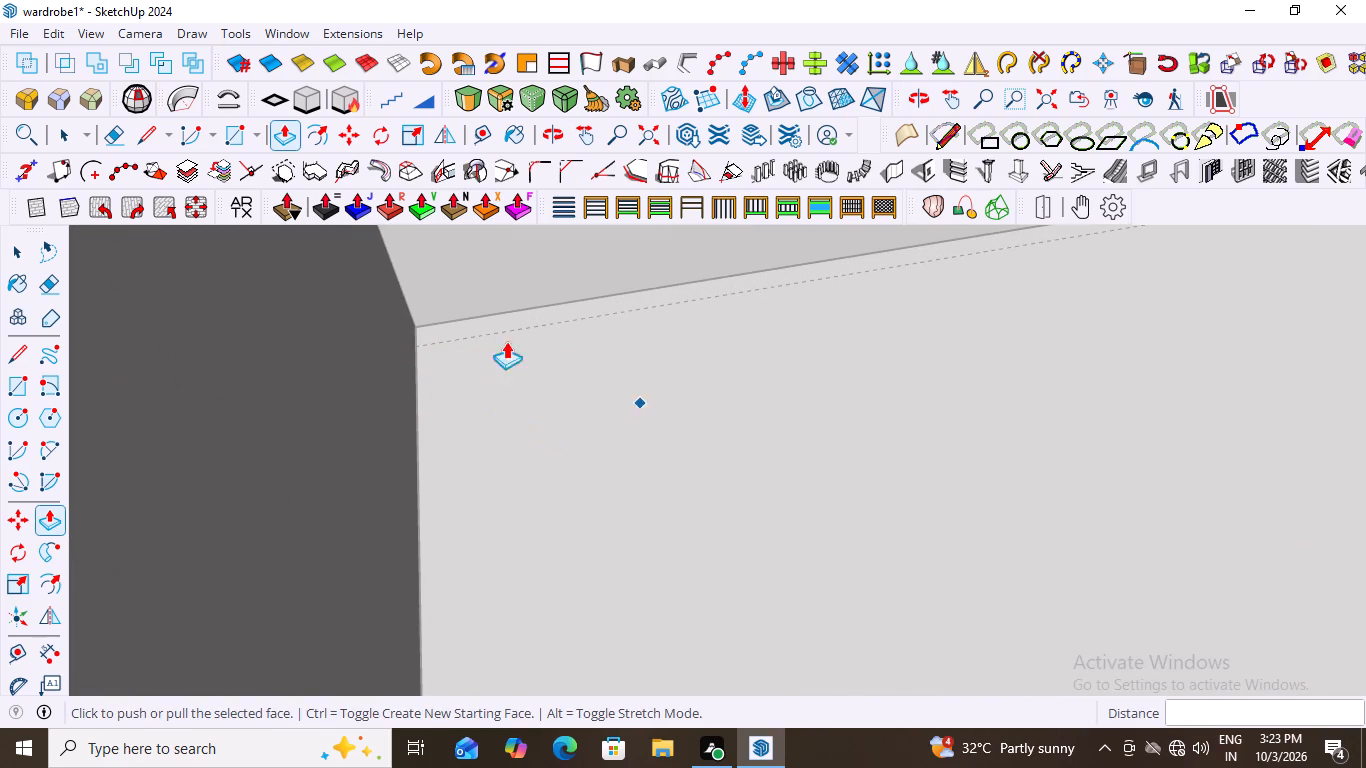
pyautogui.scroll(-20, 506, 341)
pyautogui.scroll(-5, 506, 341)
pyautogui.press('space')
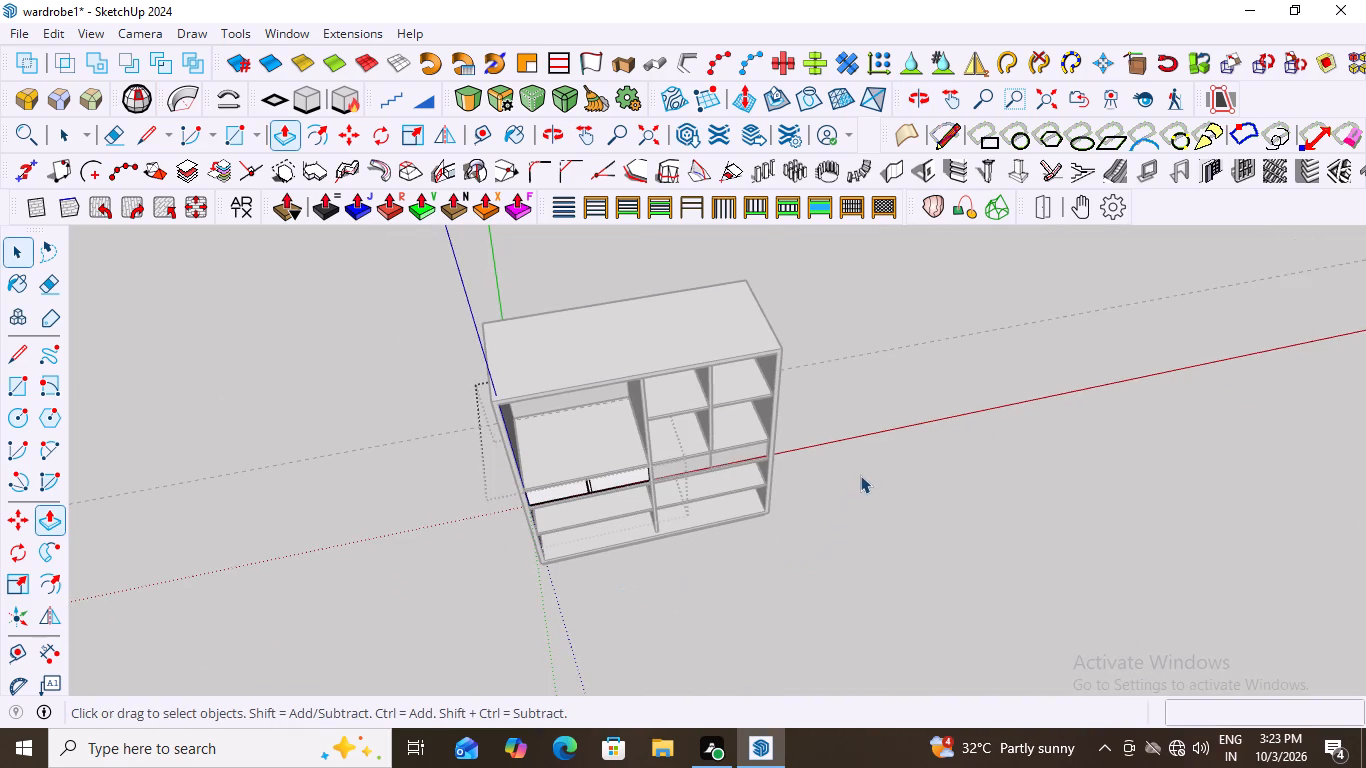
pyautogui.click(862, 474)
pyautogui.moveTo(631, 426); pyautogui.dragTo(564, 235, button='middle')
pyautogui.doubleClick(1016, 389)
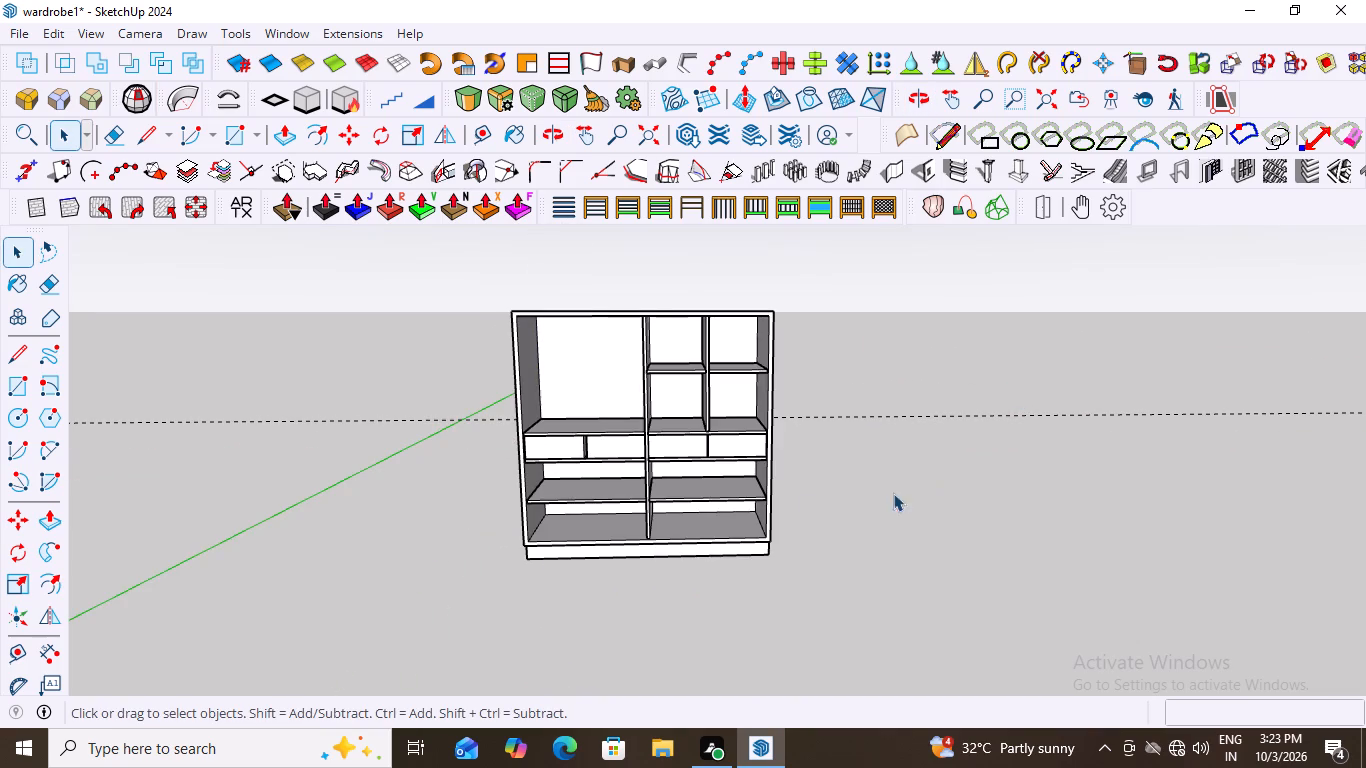
# Examine the gap between the two left-hand drawer fronts against the right-hand drawers.
pyautogui.moveTo(686, 493); pyautogui.dragTo(762, 495, button='middle')
pyautogui.scroll(2, 592, 451)
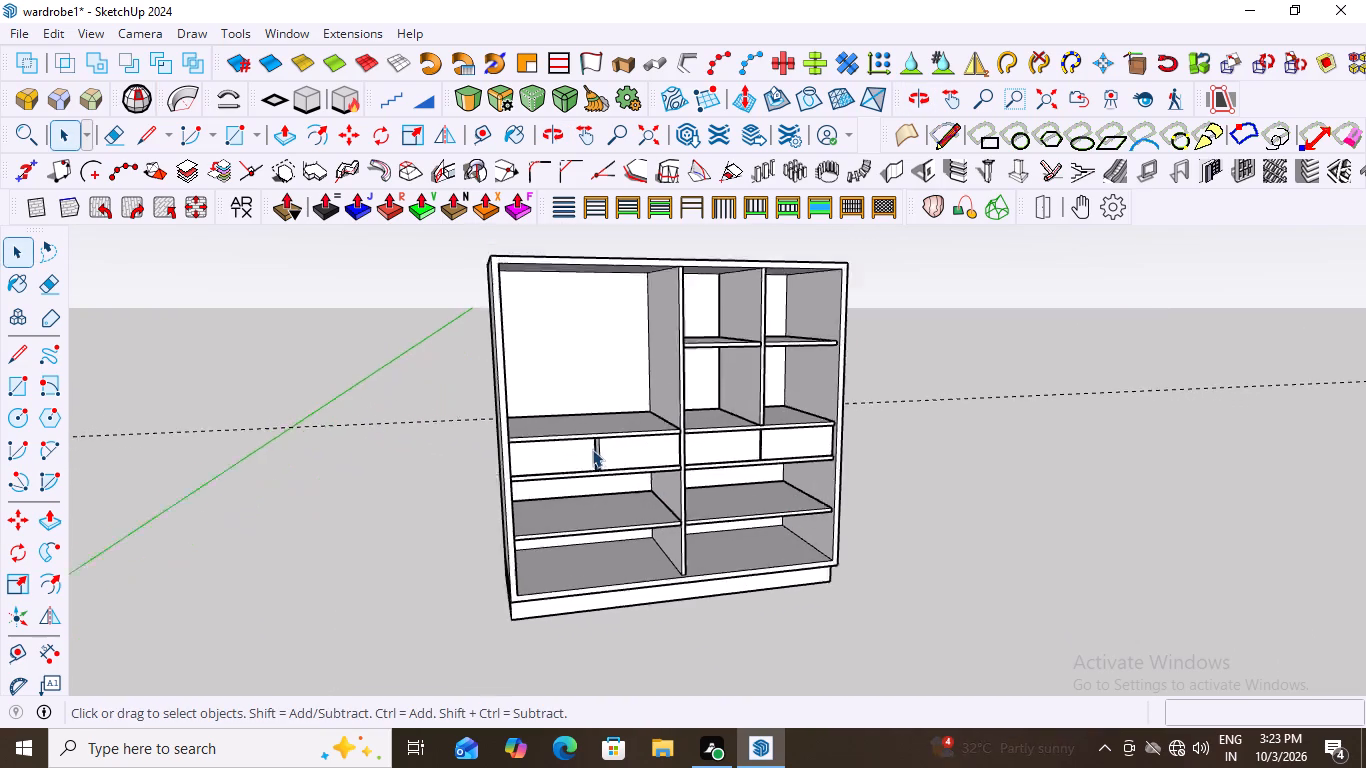
pyautogui.scroll(15, 592, 449)
pyautogui.moveTo(609, 470); pyautogui.dragTo(577, 481, button='middle')
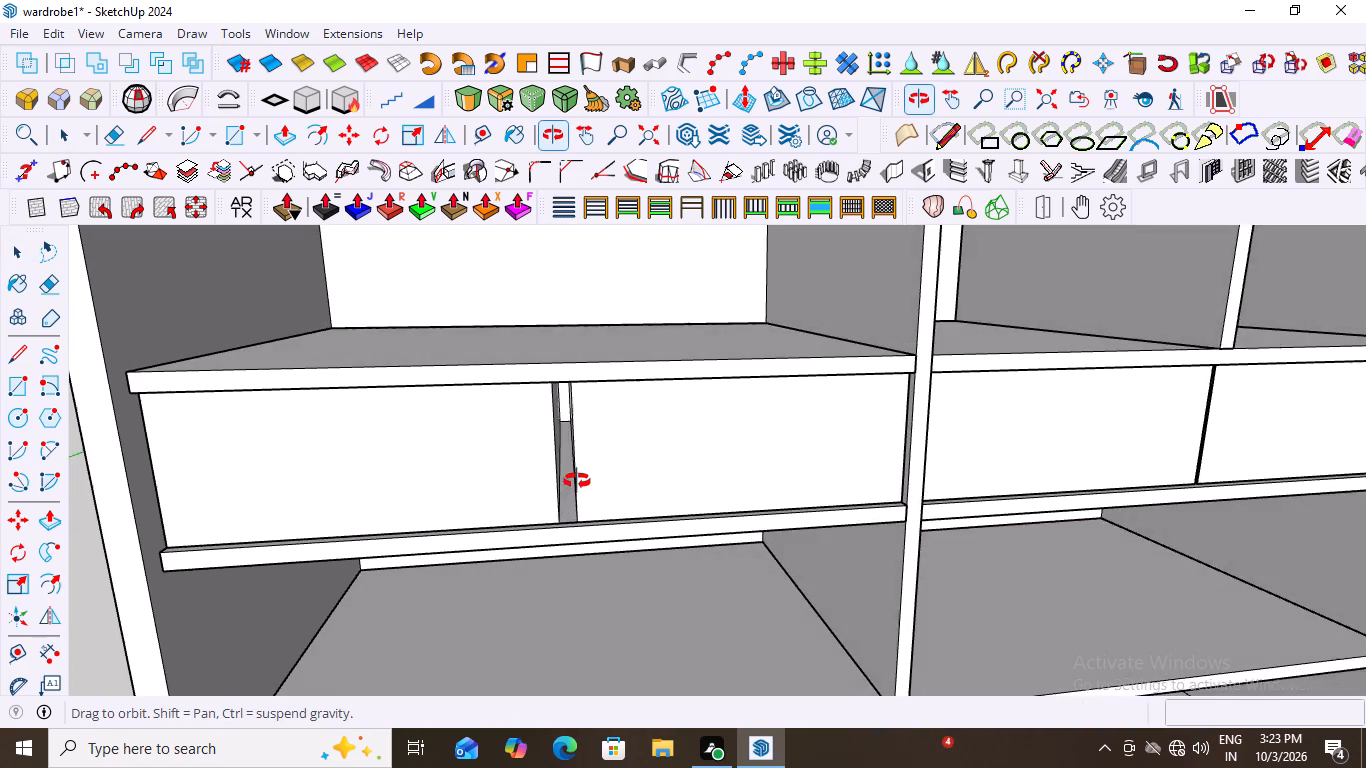
pyautogui.moveTo(577, 481); pyautogui.dragTo(579, 475, button='middle')
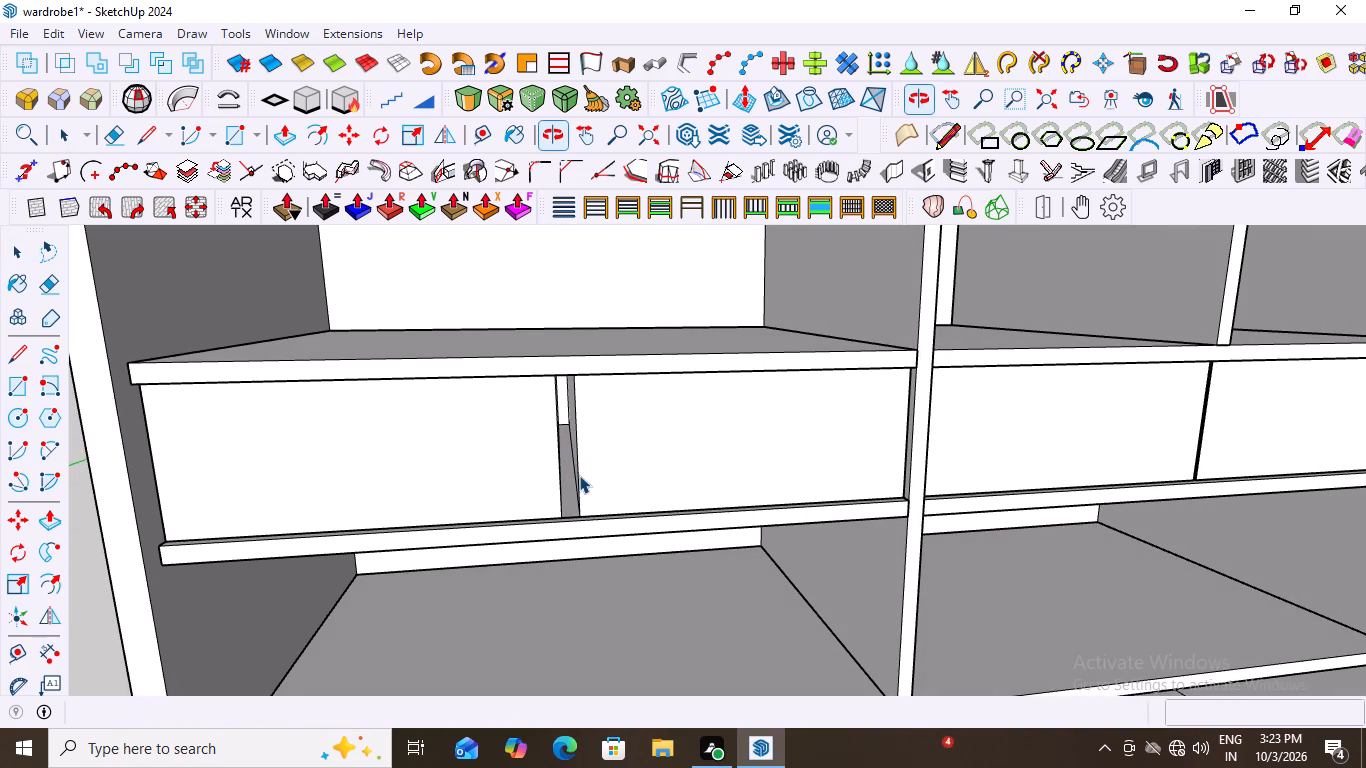
pyautogui.scroll(-10, 596, 469)
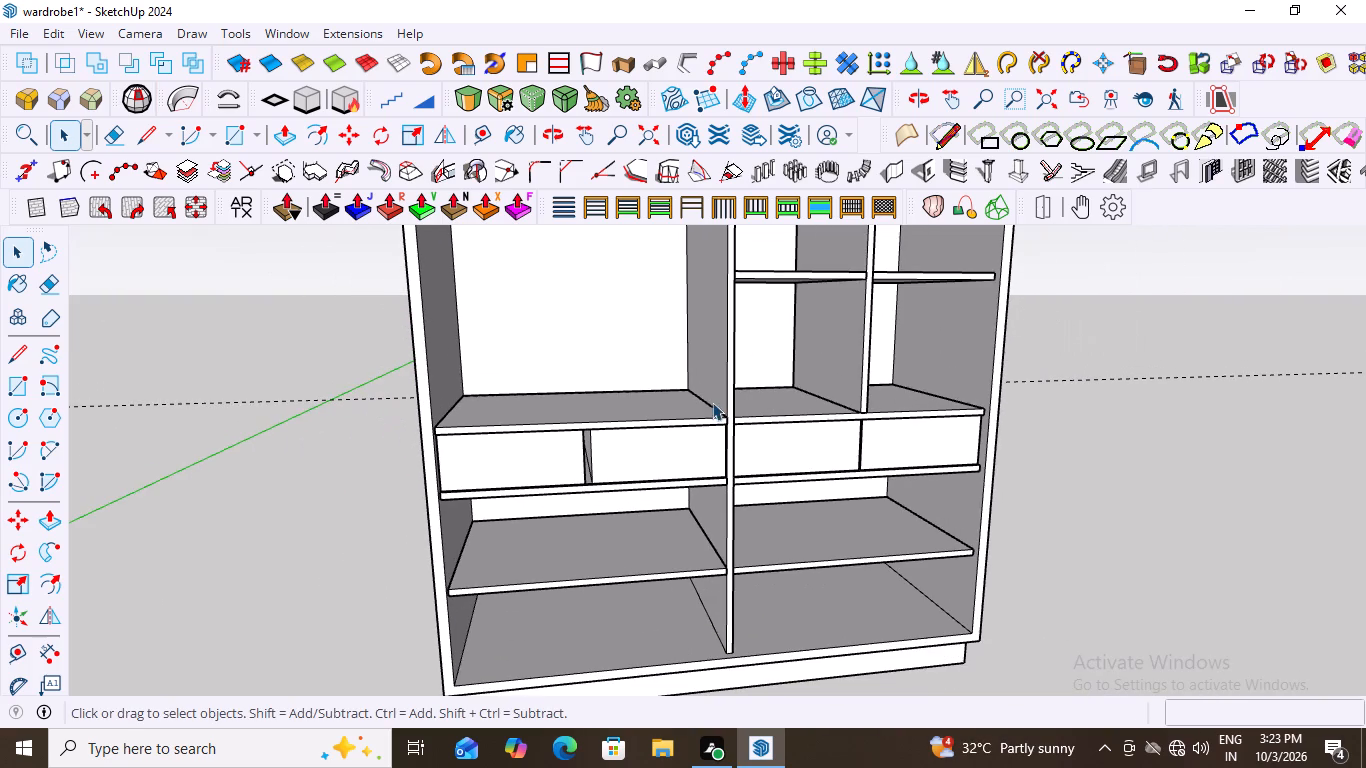
pyautogui.scroll(-1, 701, 522)
pyautogui.moveTo(881, 453); pyautogui.dragTo(918, 462, button='middle')
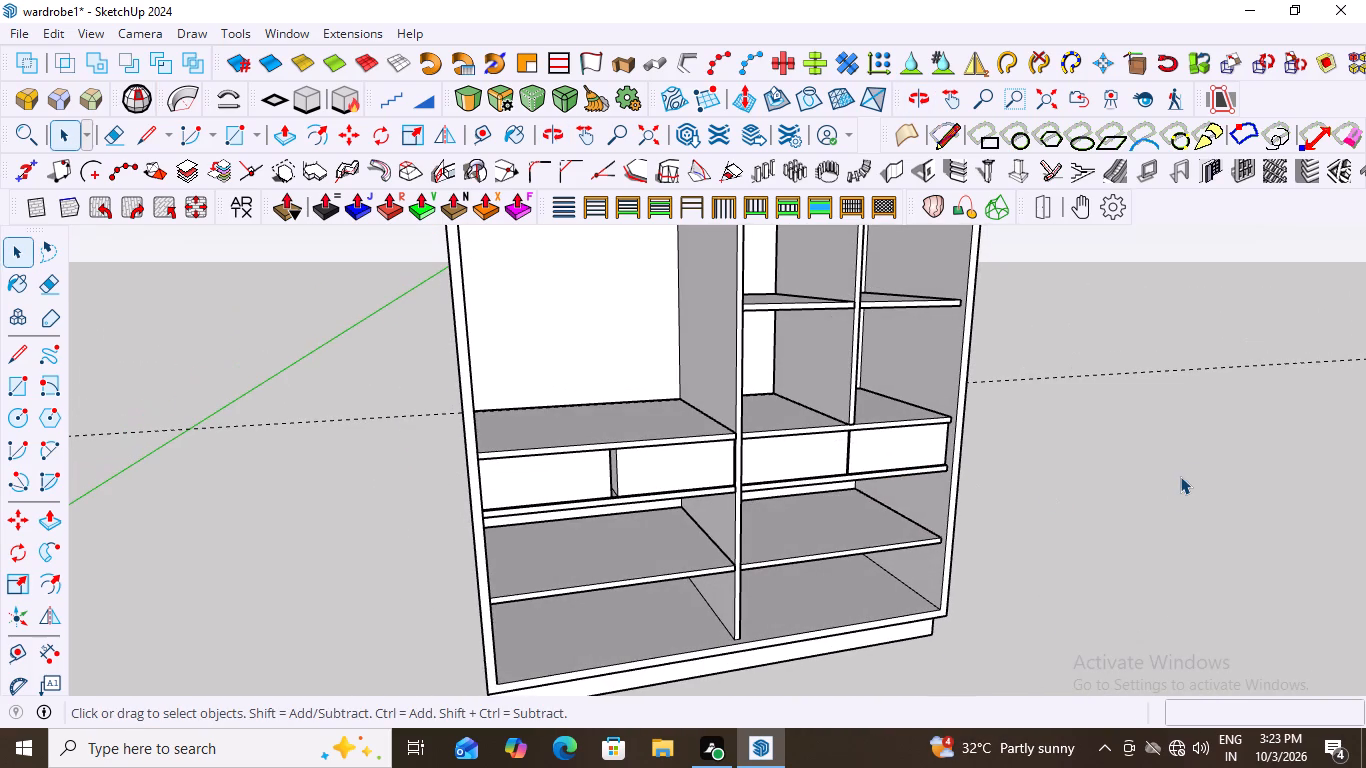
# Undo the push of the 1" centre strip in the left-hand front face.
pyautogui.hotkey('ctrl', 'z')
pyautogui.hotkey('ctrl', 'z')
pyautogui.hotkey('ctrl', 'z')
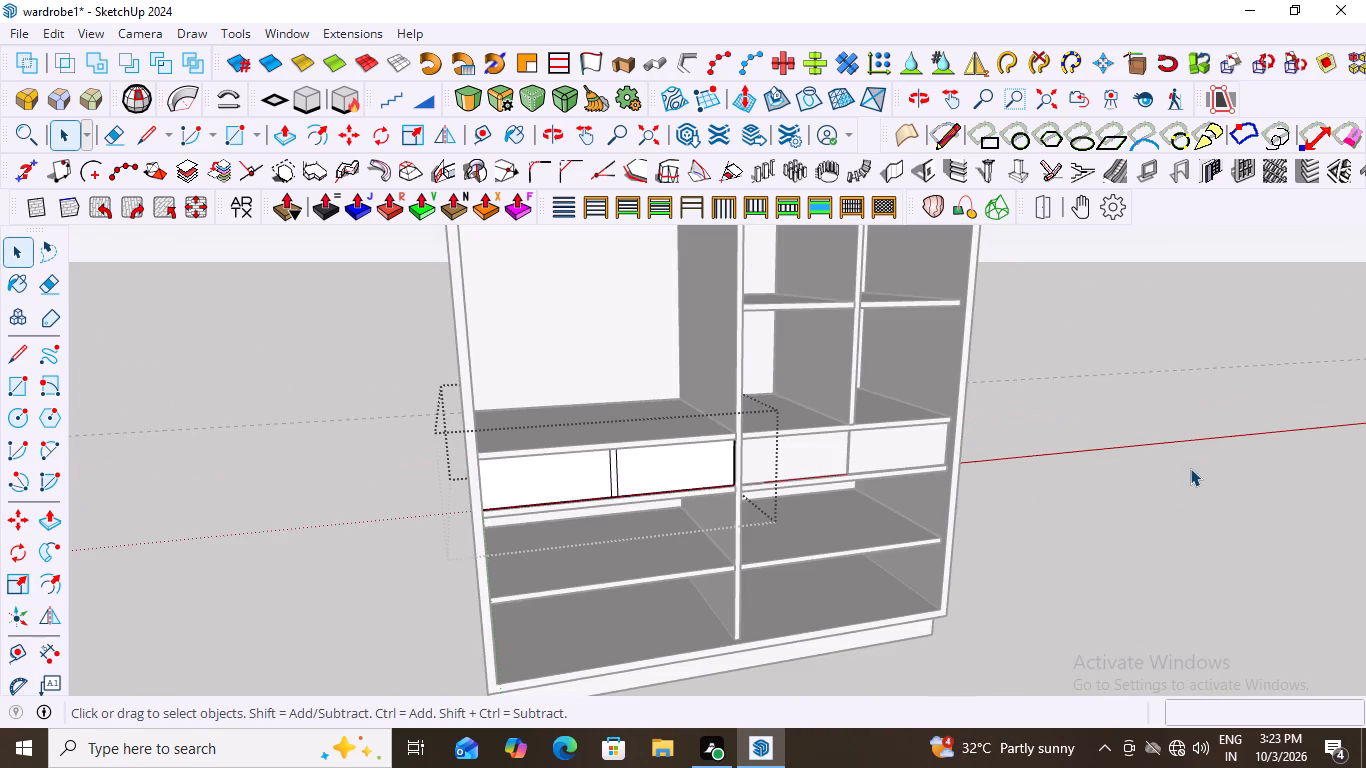
# Undo the centre-line edits on the left-hand front face back to a single undivided face.
pyautogui.hotkey('ctrl', 'z')
pyautogui.hotkey('ctrl', 'z')
pyautogui.hotkey('ctrl', 'z')
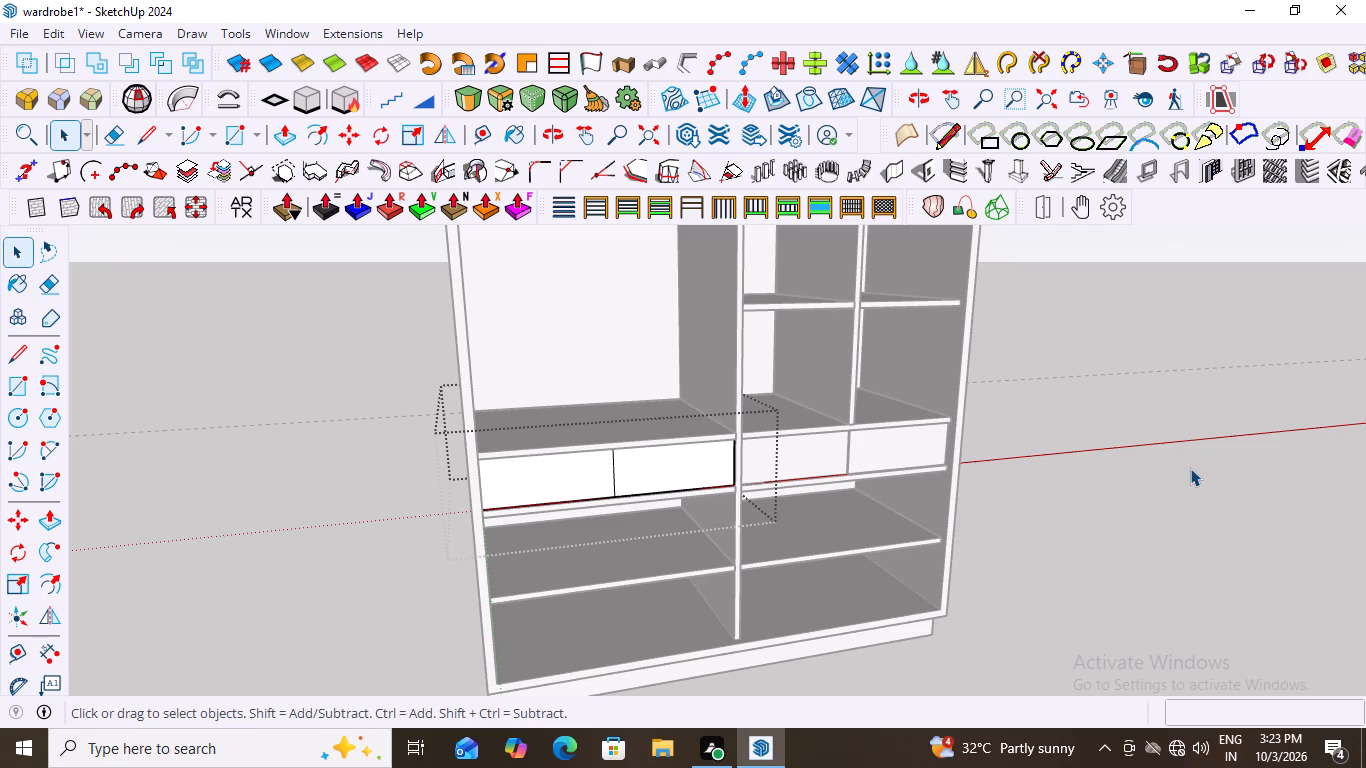
pyautogui.hotkey('ctrl', 'z')
pyautogui.hotkey('ctrl', 'z')
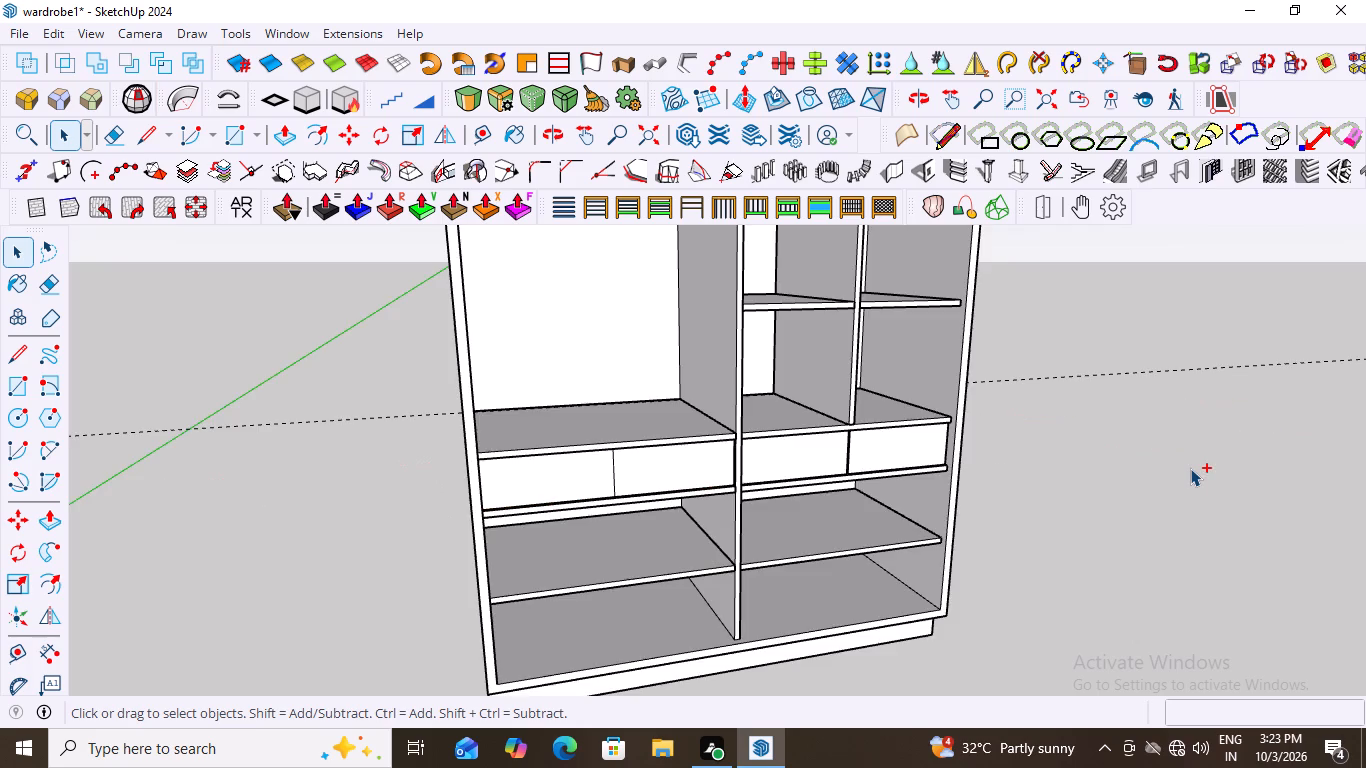
pyautogui.hotkey('ctrl', 'z')
pyautogui.hotkey('ctrl', 'z')
pyautogui.hotkey('ctrl', 'z')
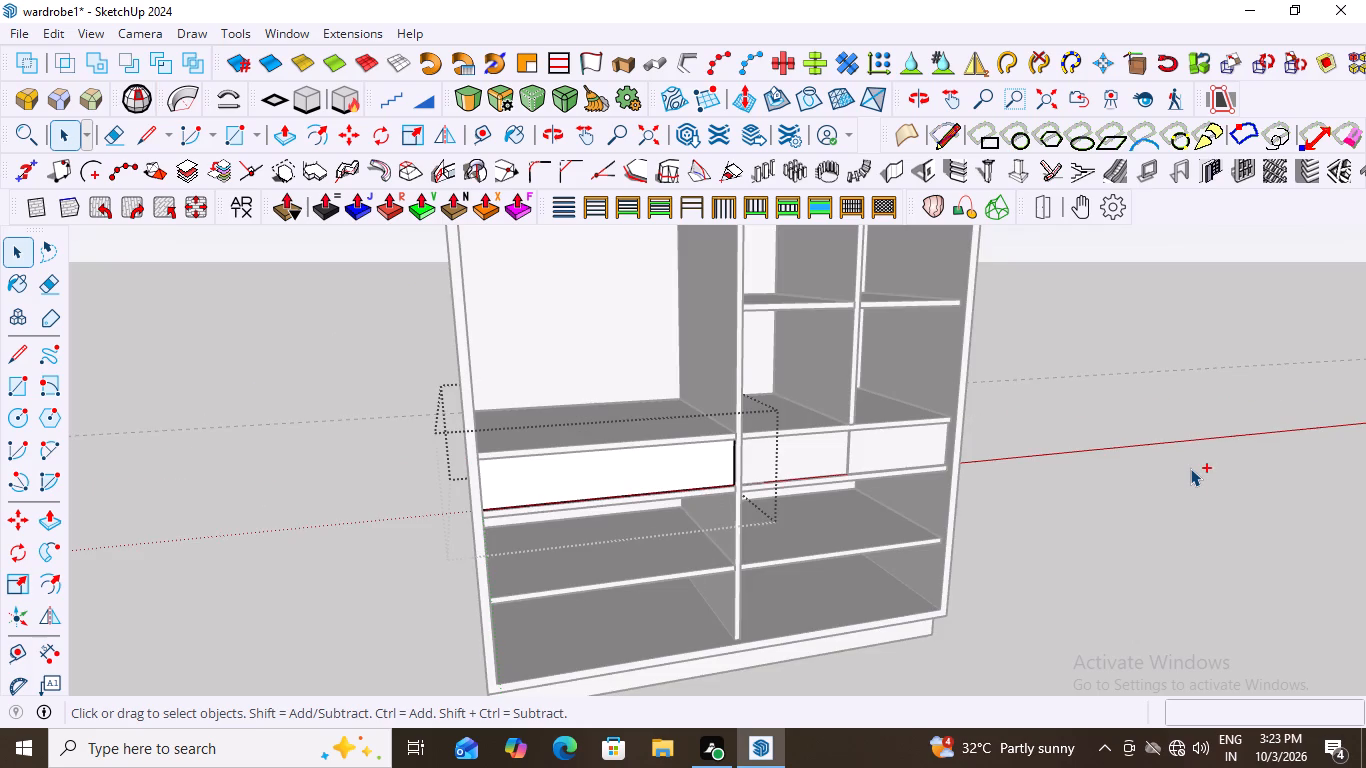
pyautogui.hotkey('ctrl', 'z')
pyautogui.hotkey('ctrl', 'z')
pyautogui.hotkey('ctrl', 'z')
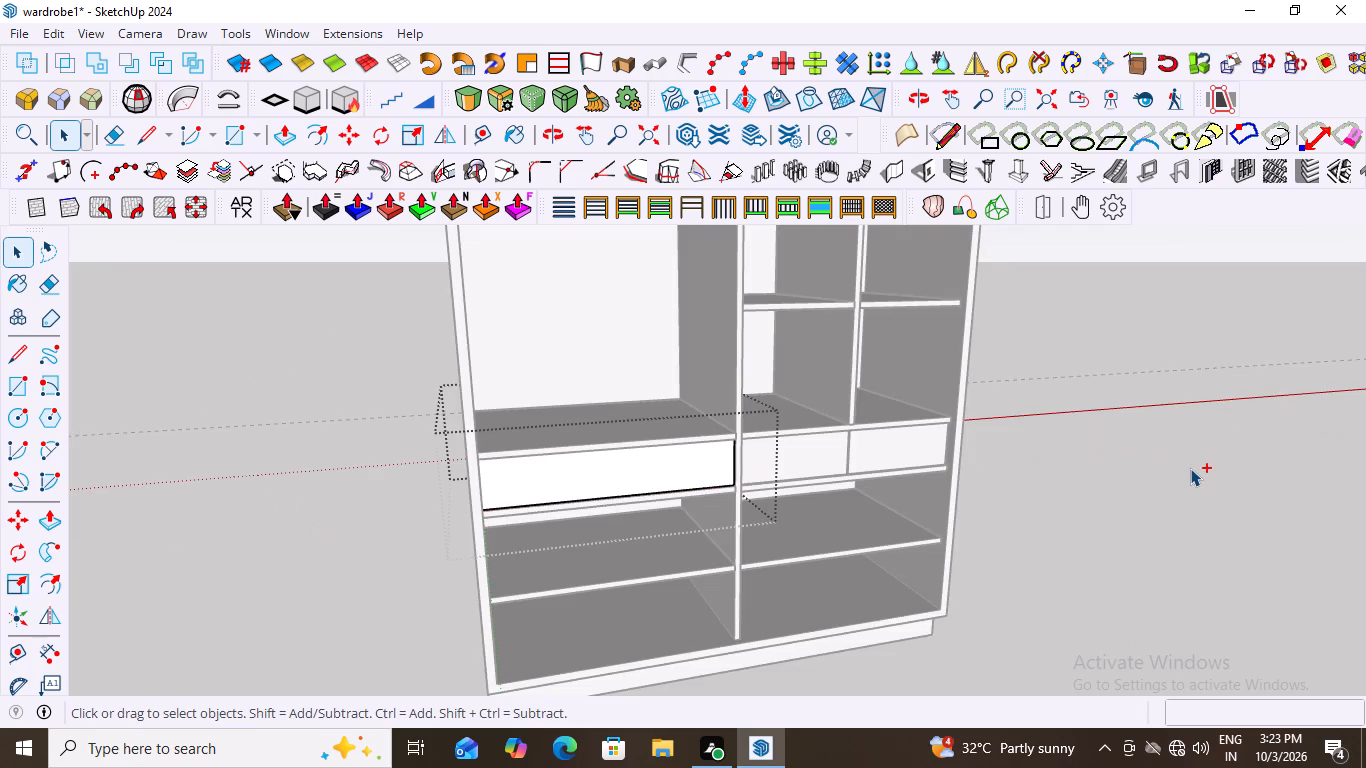
pyautogui.hotkey('ctrl', 'z')
pyautogui.hotkey('ctrl', 'z')
pyautogui.hotkey('ctrl', 'z')
pyautogui.hotkey('ctrl', 'z')
pyautogui.hotkey('ctrl', 'z')
pyautogui.hotkey('ctrl', 'z')
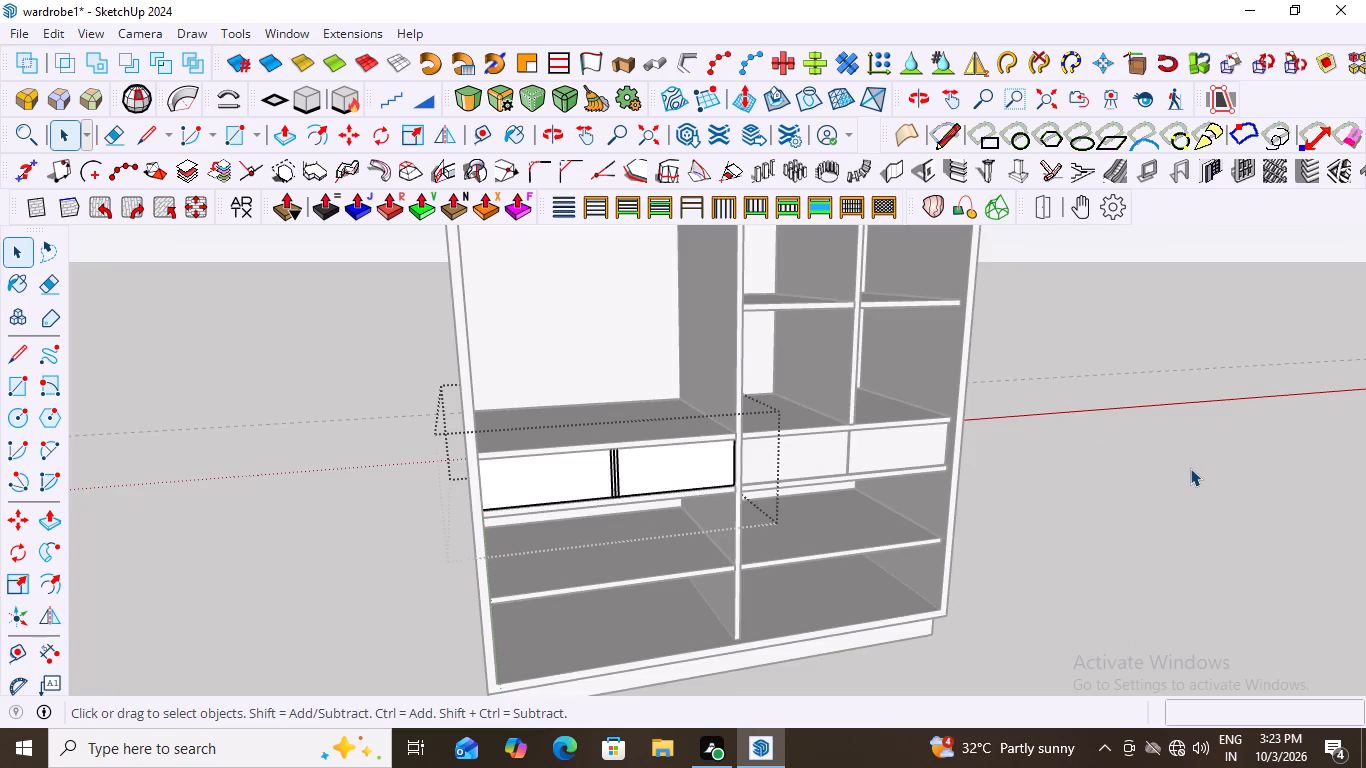
pyautogui.hotkey('ctrl', 'z')
pyautogui.hotkey('ctrl', 'z')
pyautogui.hotkey('ctrl', 'z')
pyautogui.hotkey('ctrl', 'z')
pyautogui.hotkey('ctrl', 'z')
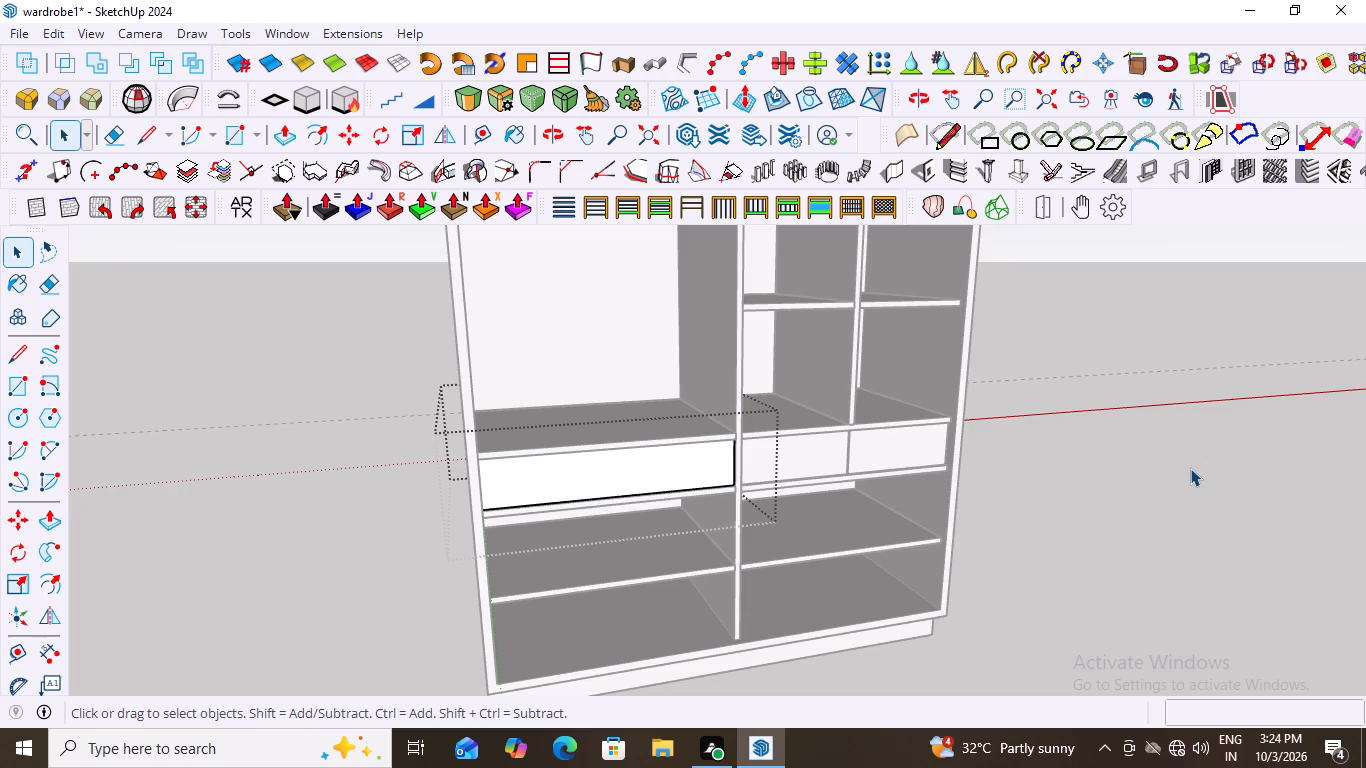
# Undo the left-hand drawer block itself, leaving the compartment between the two shelves empty, and close the open group.
pyautogui.hotkey('ctrl', 'z')
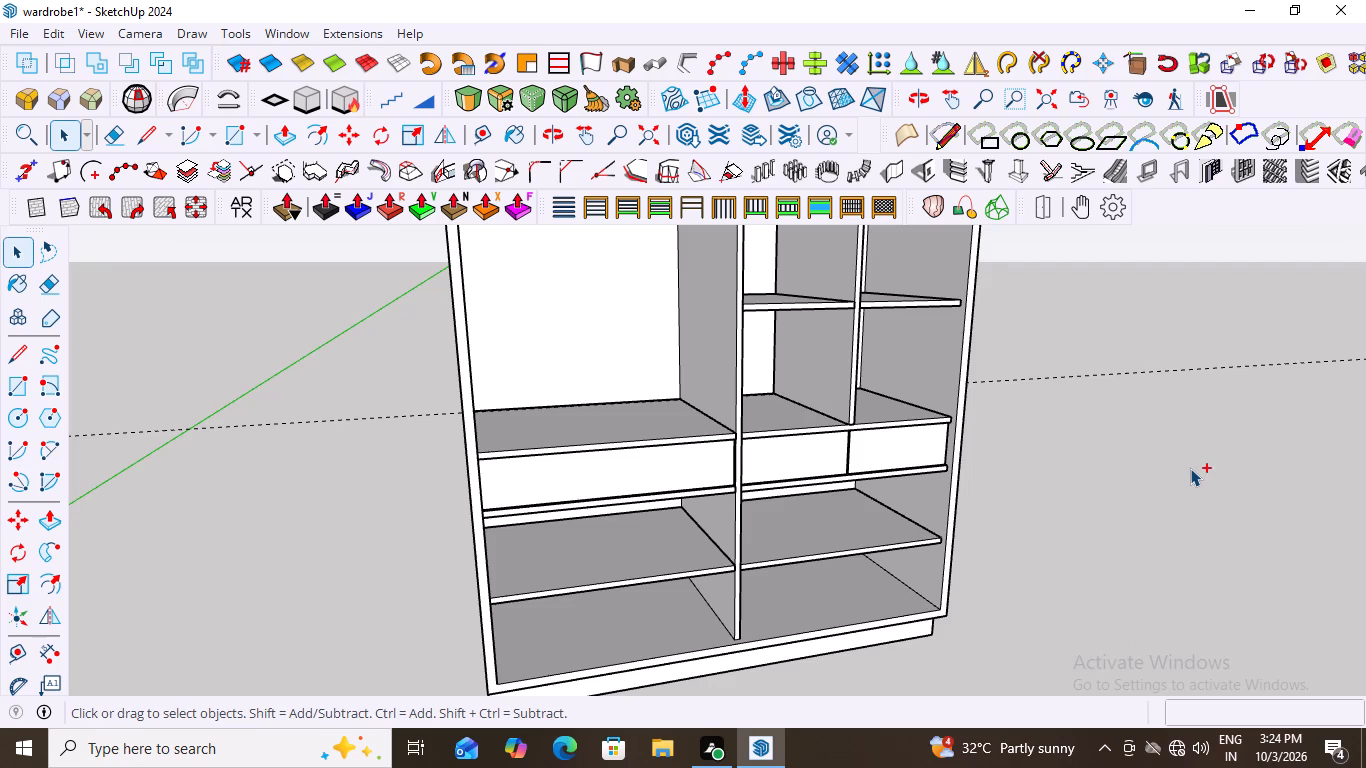
pyautogui.hotkey('ctrl', 'z')
pyautogui.hotkey('ctrl', 'z')
pyautogui.hotkey('ctrl', 'z')
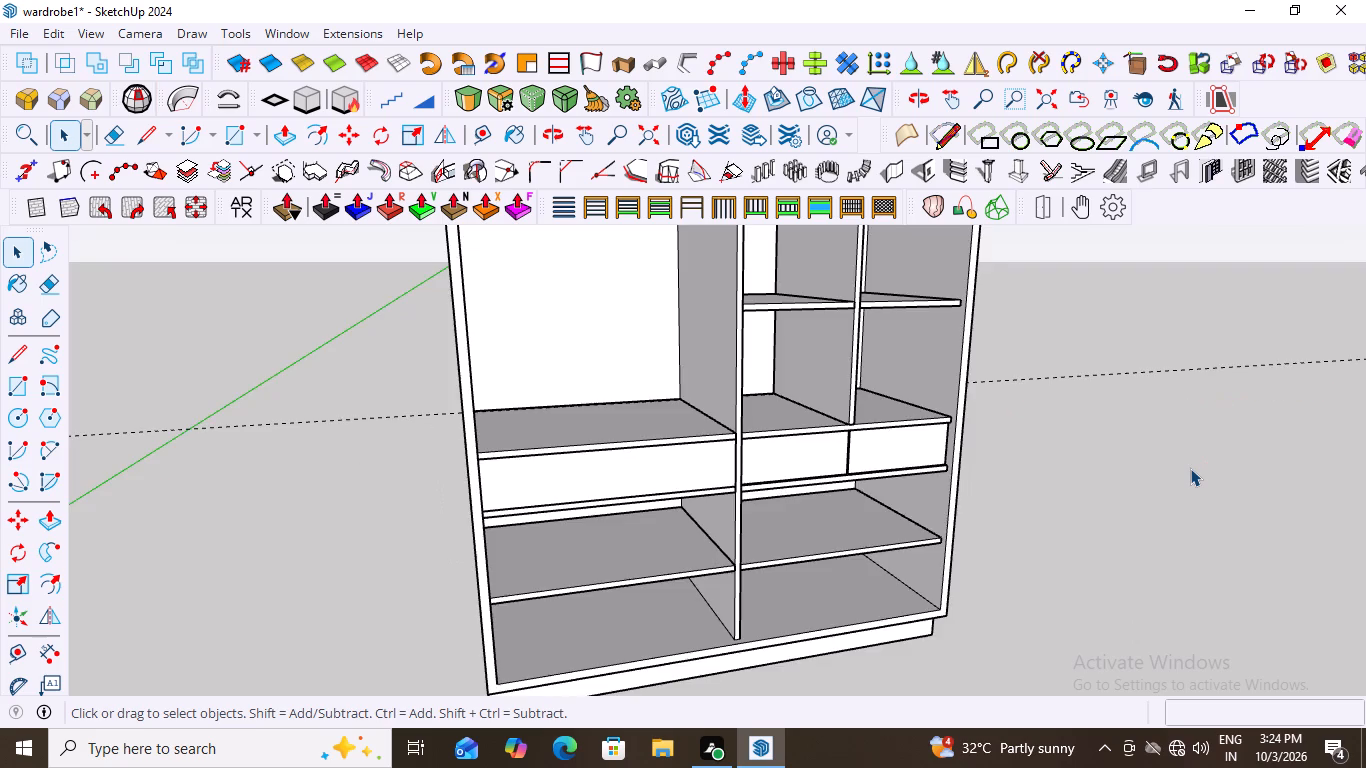
pyautogui.hotkey('ctrl', 'z')
pyautogui.hotkey('ctrl', 'z')
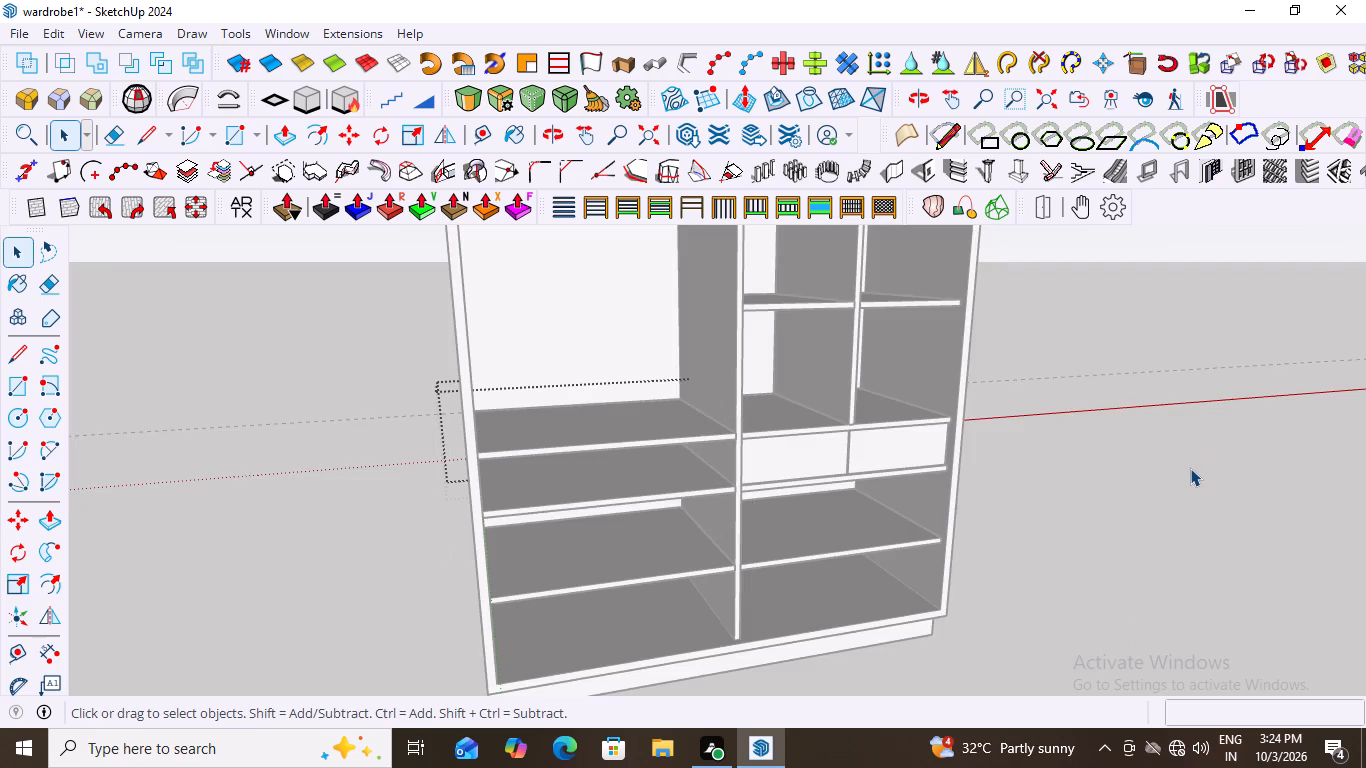
pyautogui.click(1053, 486)
# Examine the empty left-hand compartment between the two shelves beside the finished right-hand drawers.
pyautogui.moveTo(709, 408); pyautogui.dragTo(473, 263, button='middle')
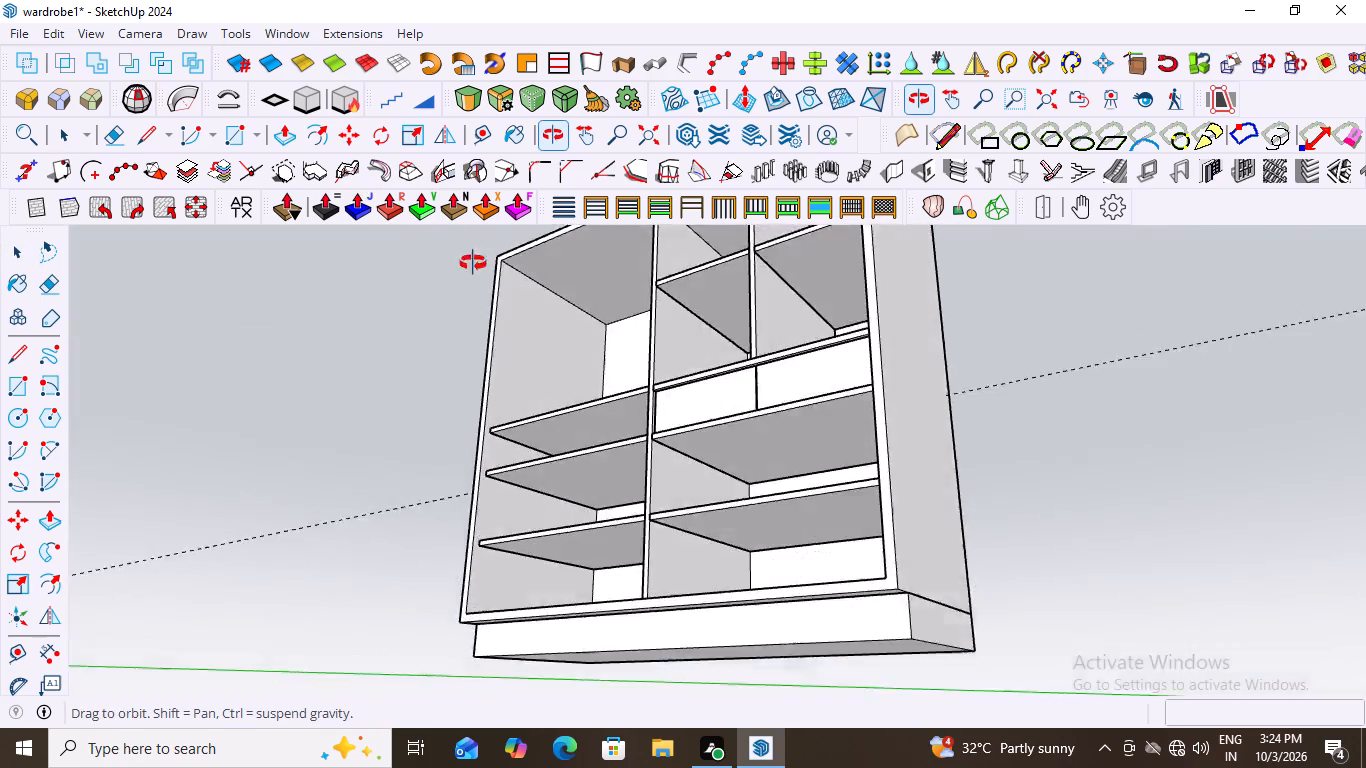
pyautogui.moveTo(473, 263); pyautogui.dragTo(673, 332, button='middle')
pyautogui.scroll(3, 602, 420)
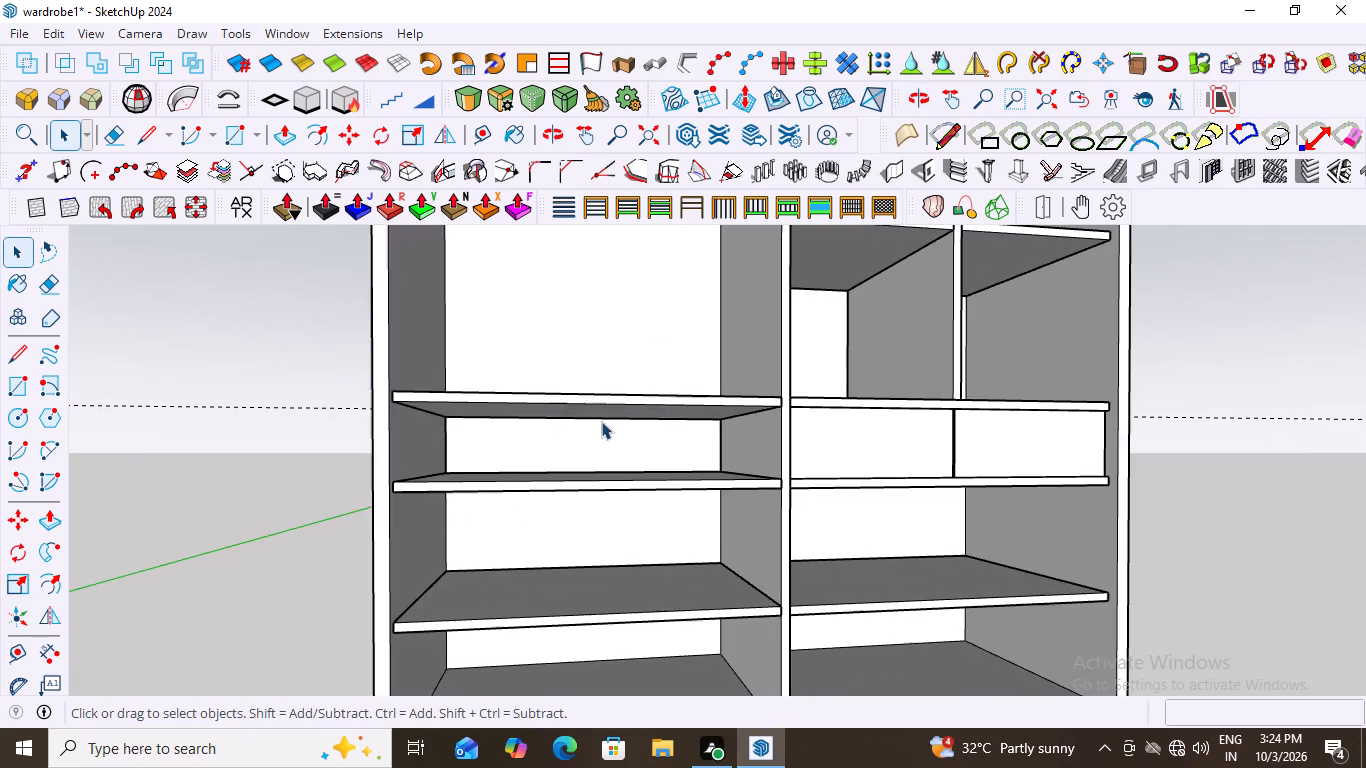
pyautogui.scroll(2, 600, 424)
pyautogui.moveTo(622, 429); pyautogui.dragTo(654, 423, button='middle')
pyautogui.scroll(1, 654, 423)
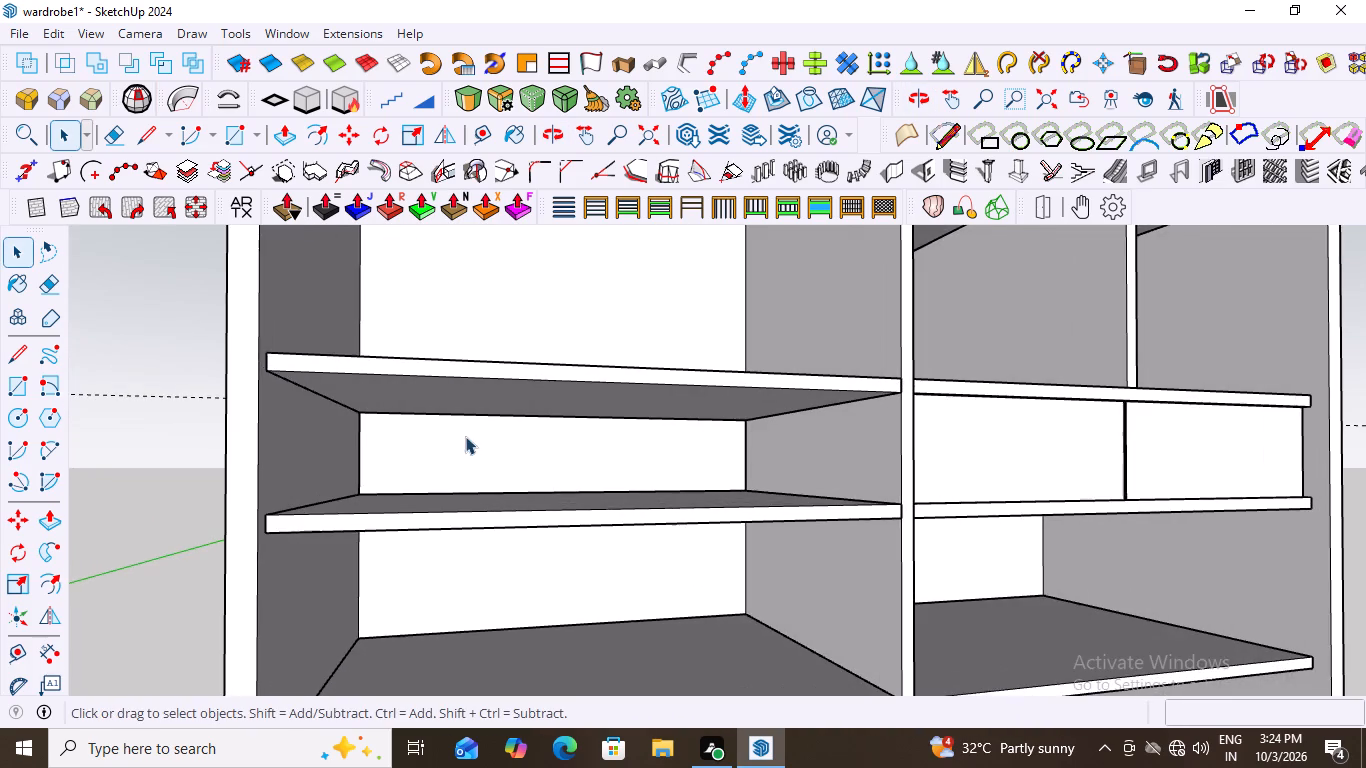
pyautogui.scroll(3, 455, 434)
pyautogui.moveTo(545, 438); pyautogui.dragTo(466, 451, button='middle')
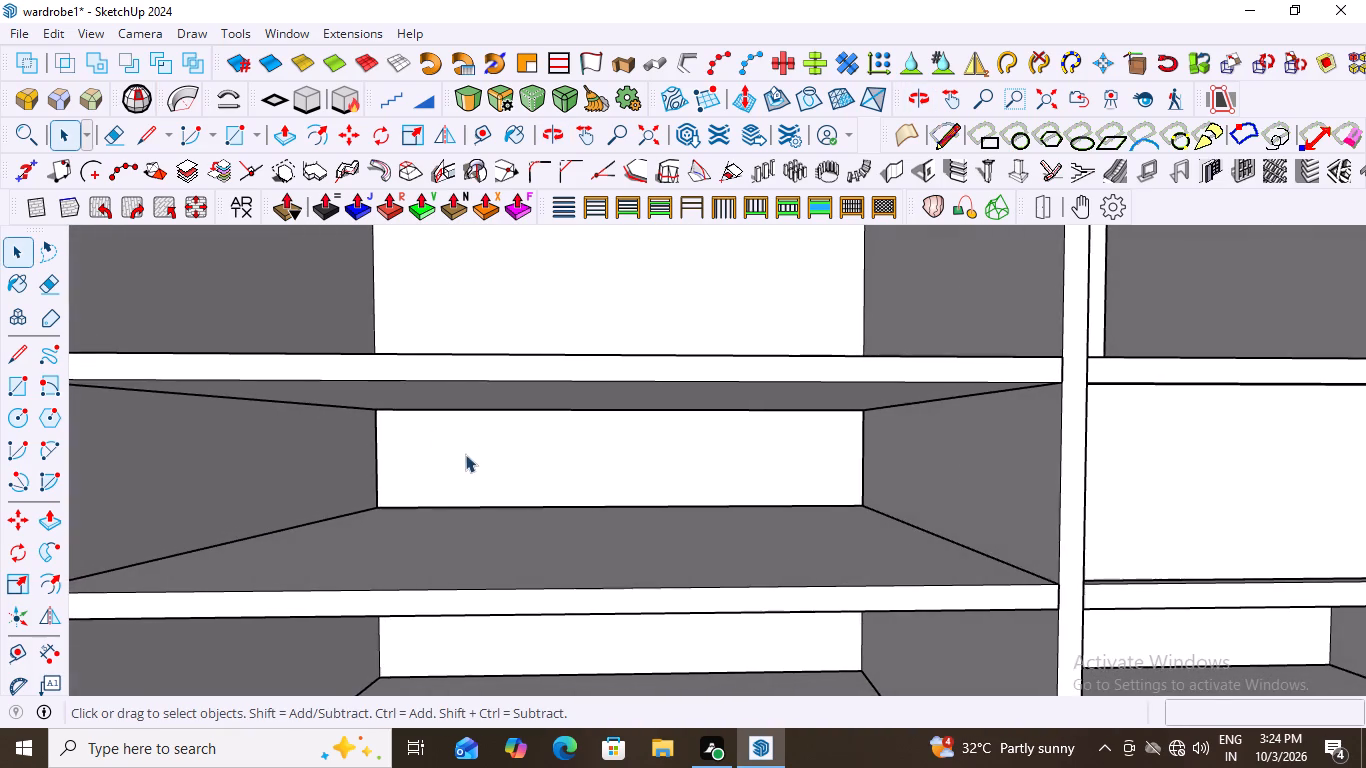
pyautogui.scroll(-5, 461, 458)
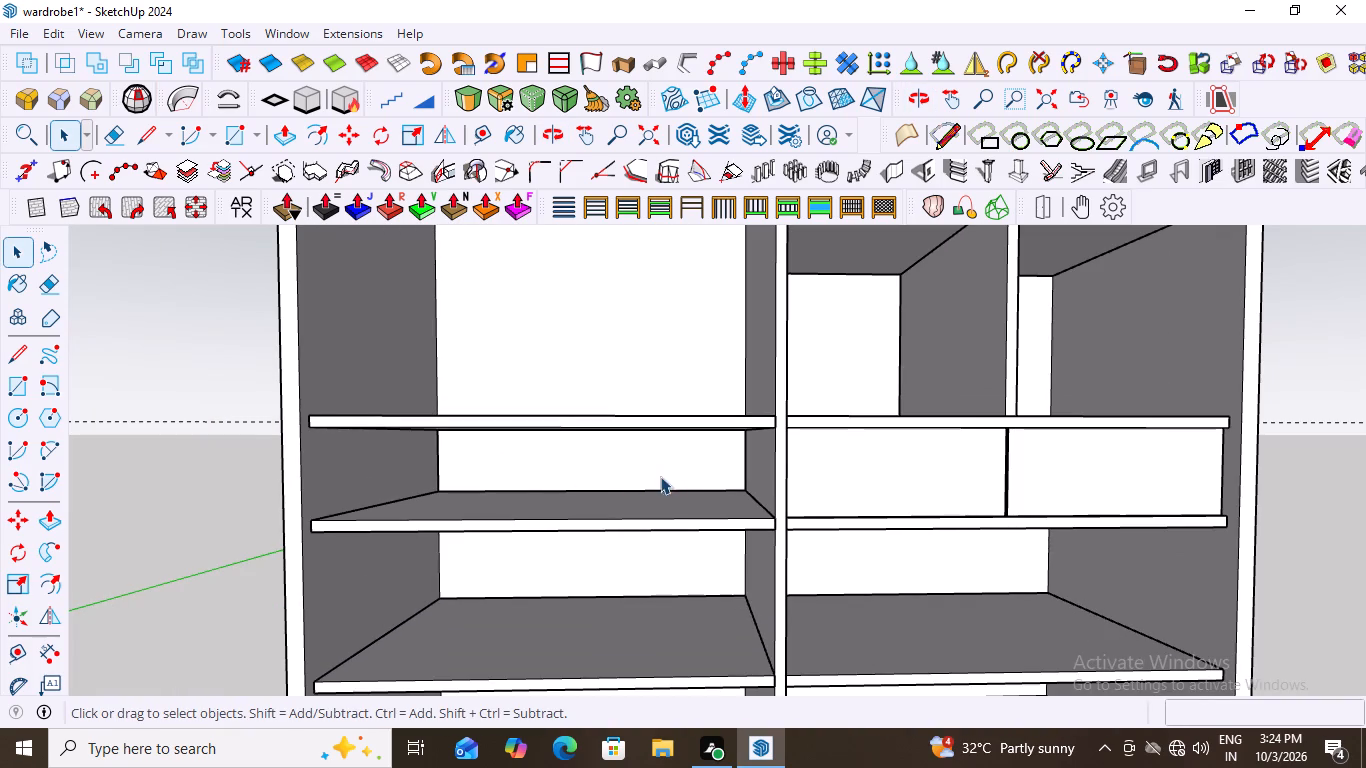
pyautogui.scroll(3, 442, 452)
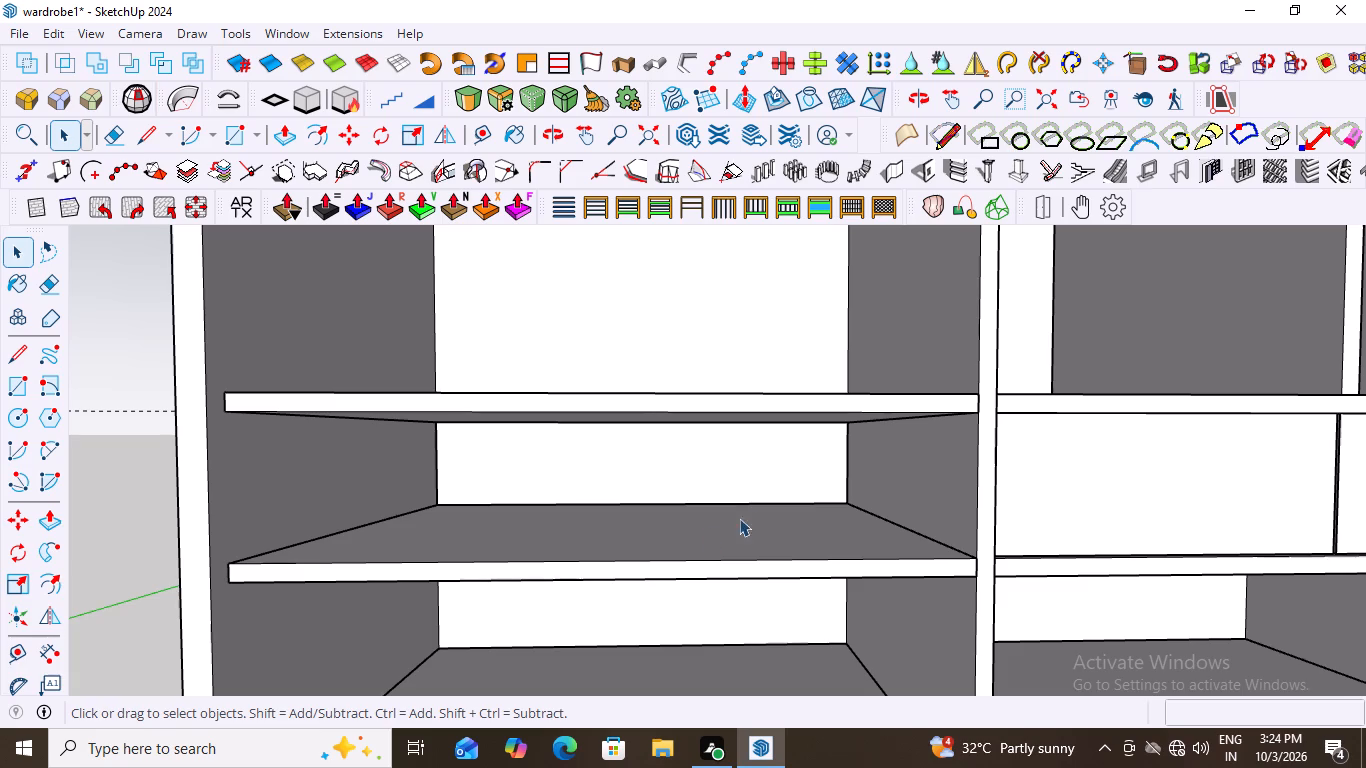
pyautogui.scroll(-3, 751, 513)
pyautogui.scroll(6, 618, 527)
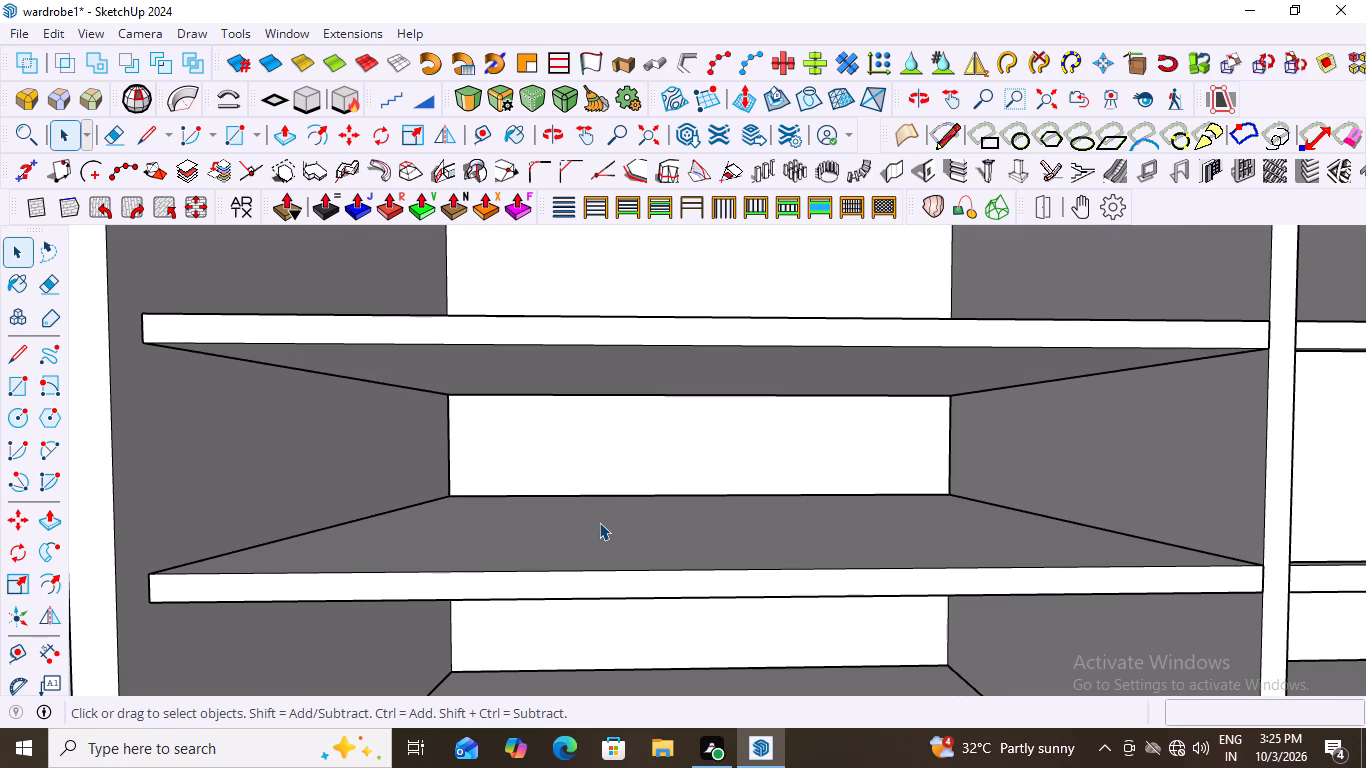
# Draw a 3' 4" by 8" vertical rectangle across the back of the empty left-hand compartment between the two shelves.
pyautogui.press('r')
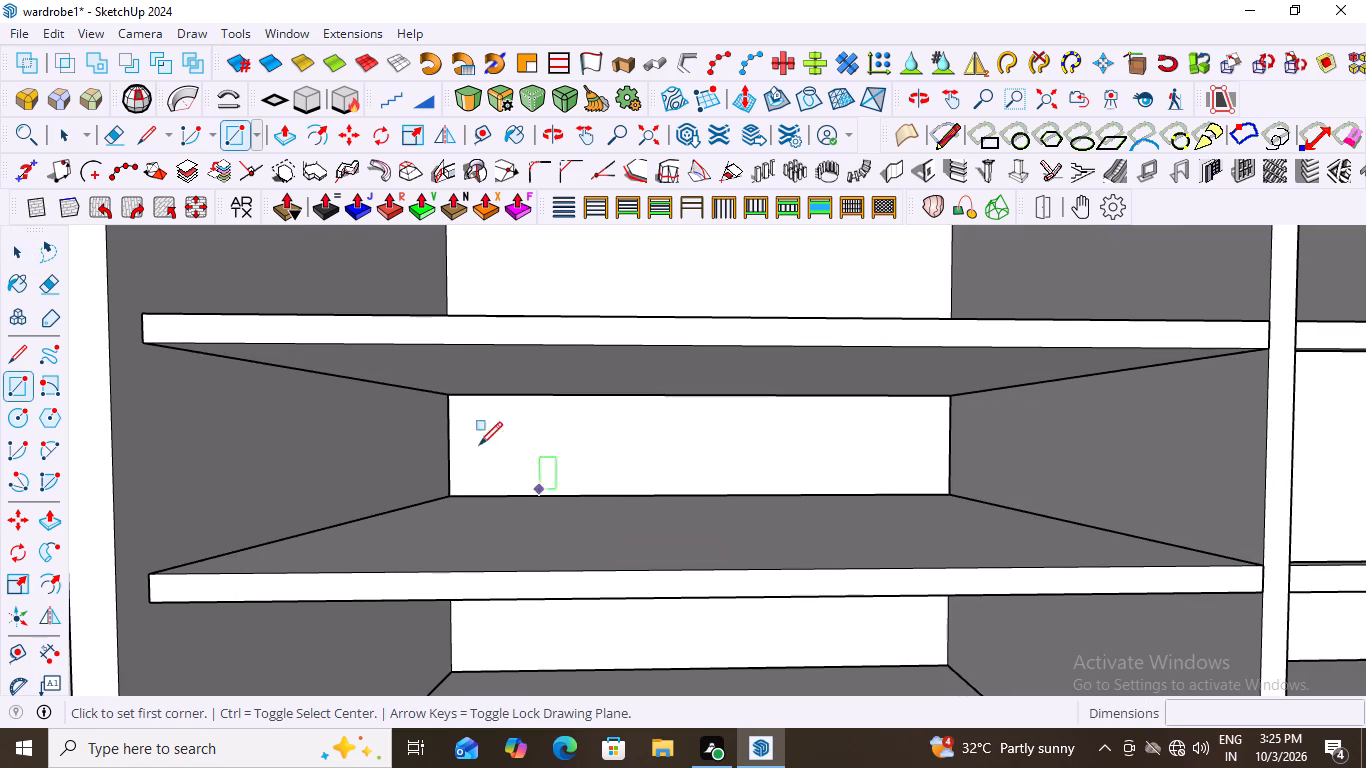
pyautogui.click(445, 399)
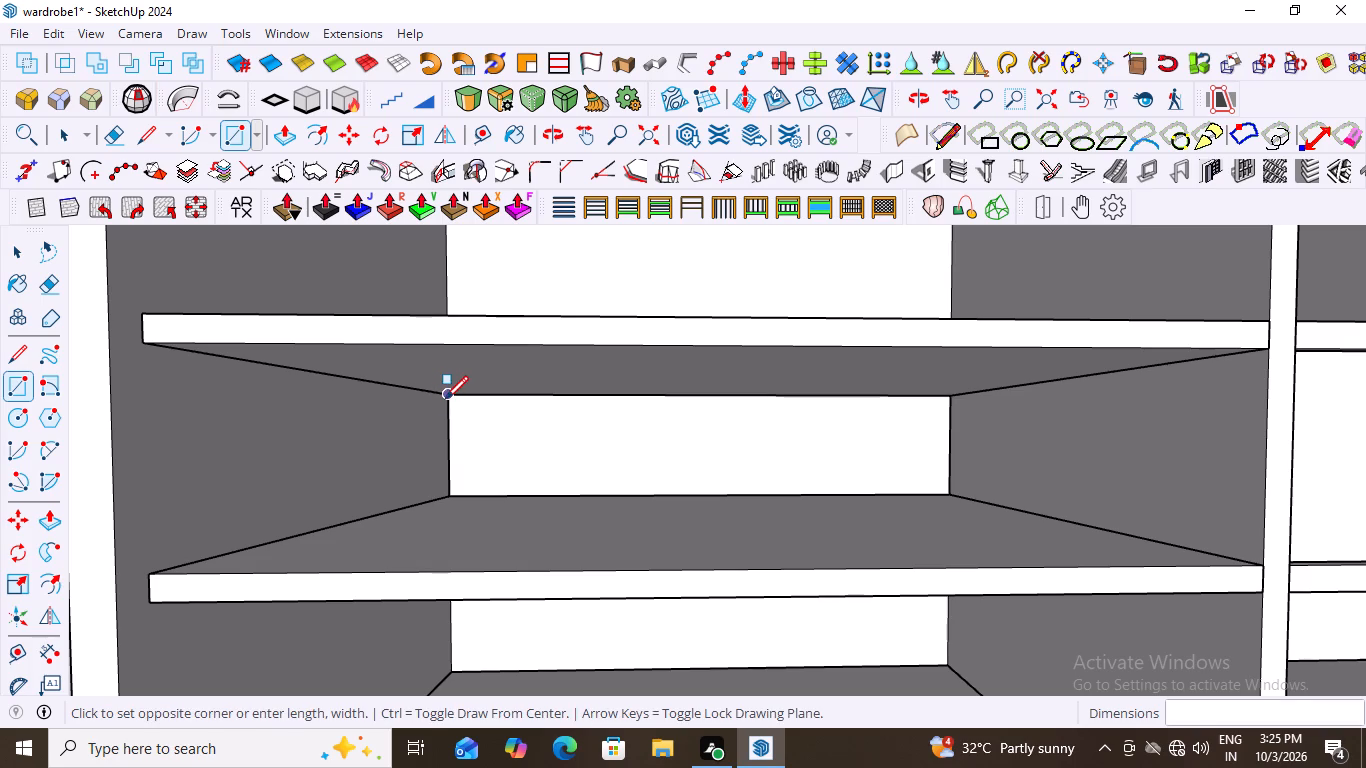
pyautogui.press('Left')
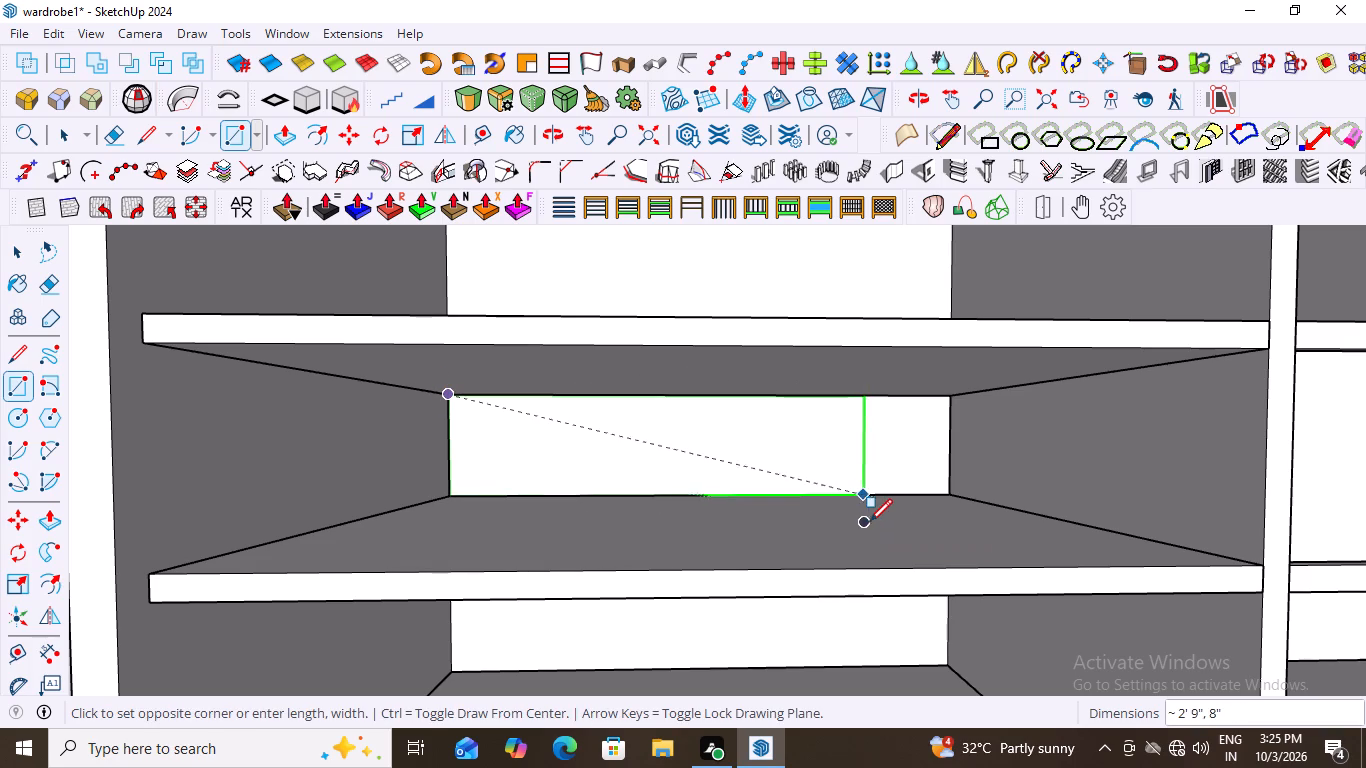
pyautogui.click(948, 493)
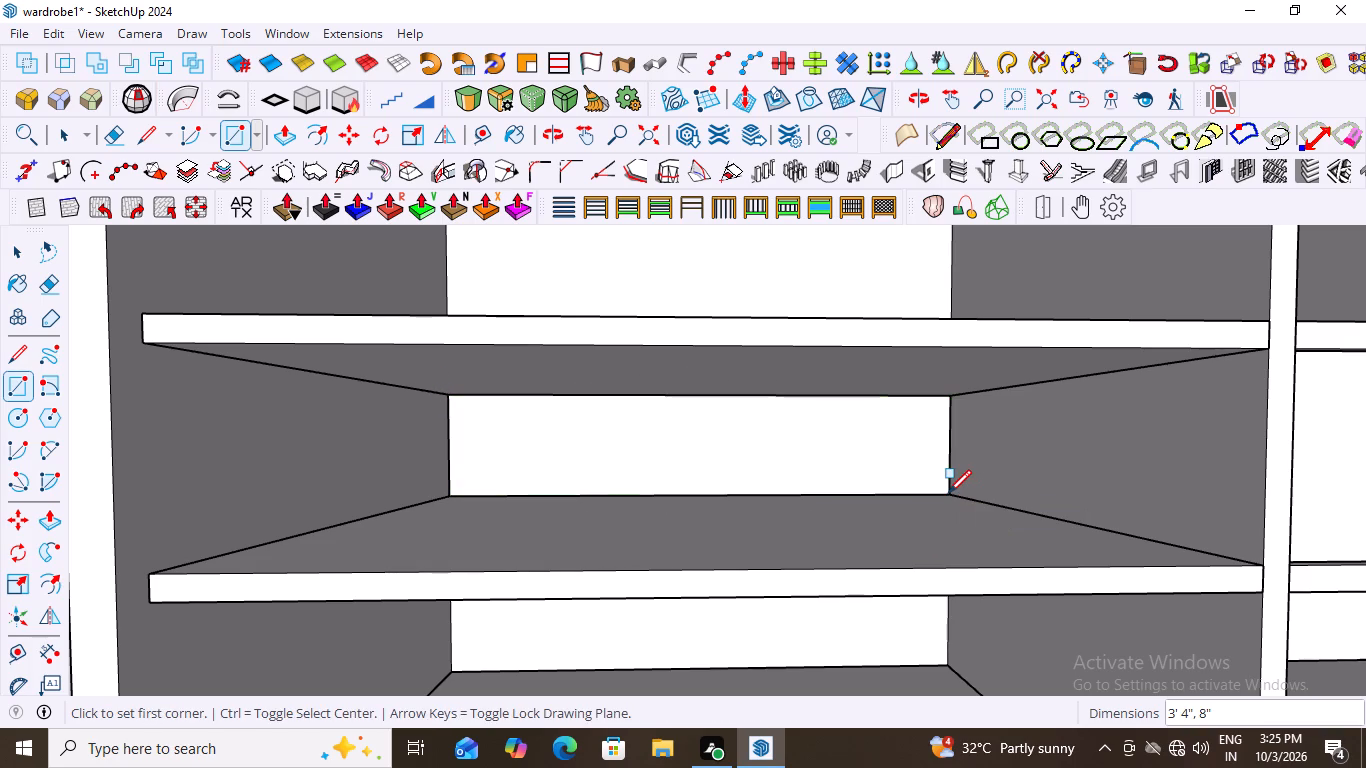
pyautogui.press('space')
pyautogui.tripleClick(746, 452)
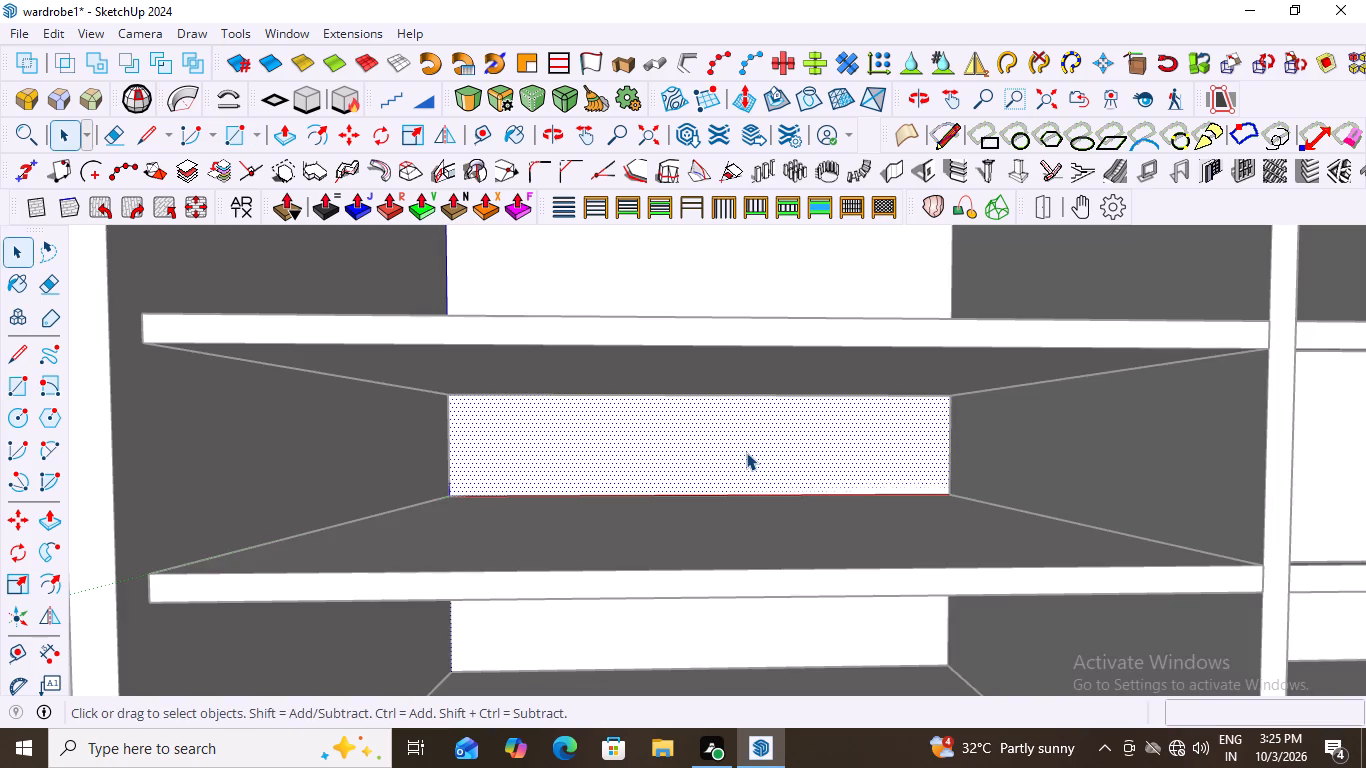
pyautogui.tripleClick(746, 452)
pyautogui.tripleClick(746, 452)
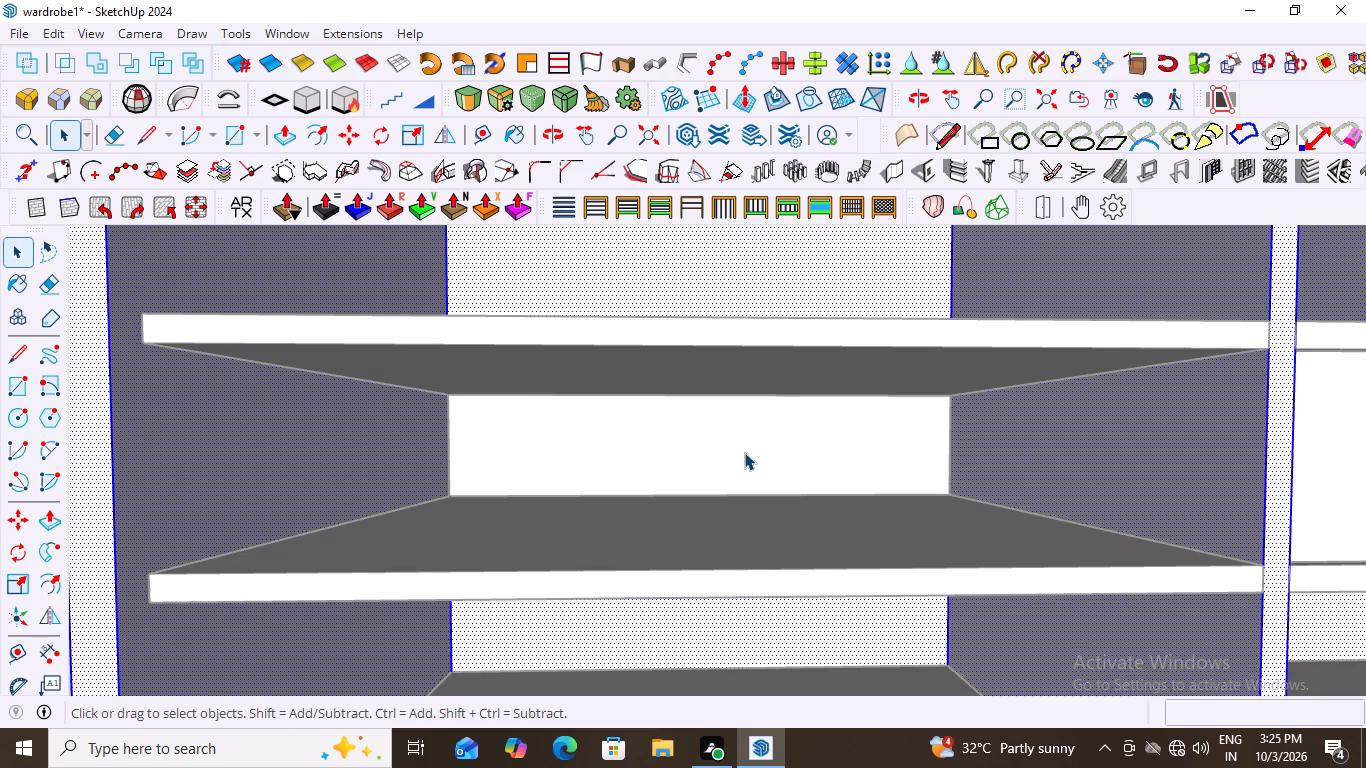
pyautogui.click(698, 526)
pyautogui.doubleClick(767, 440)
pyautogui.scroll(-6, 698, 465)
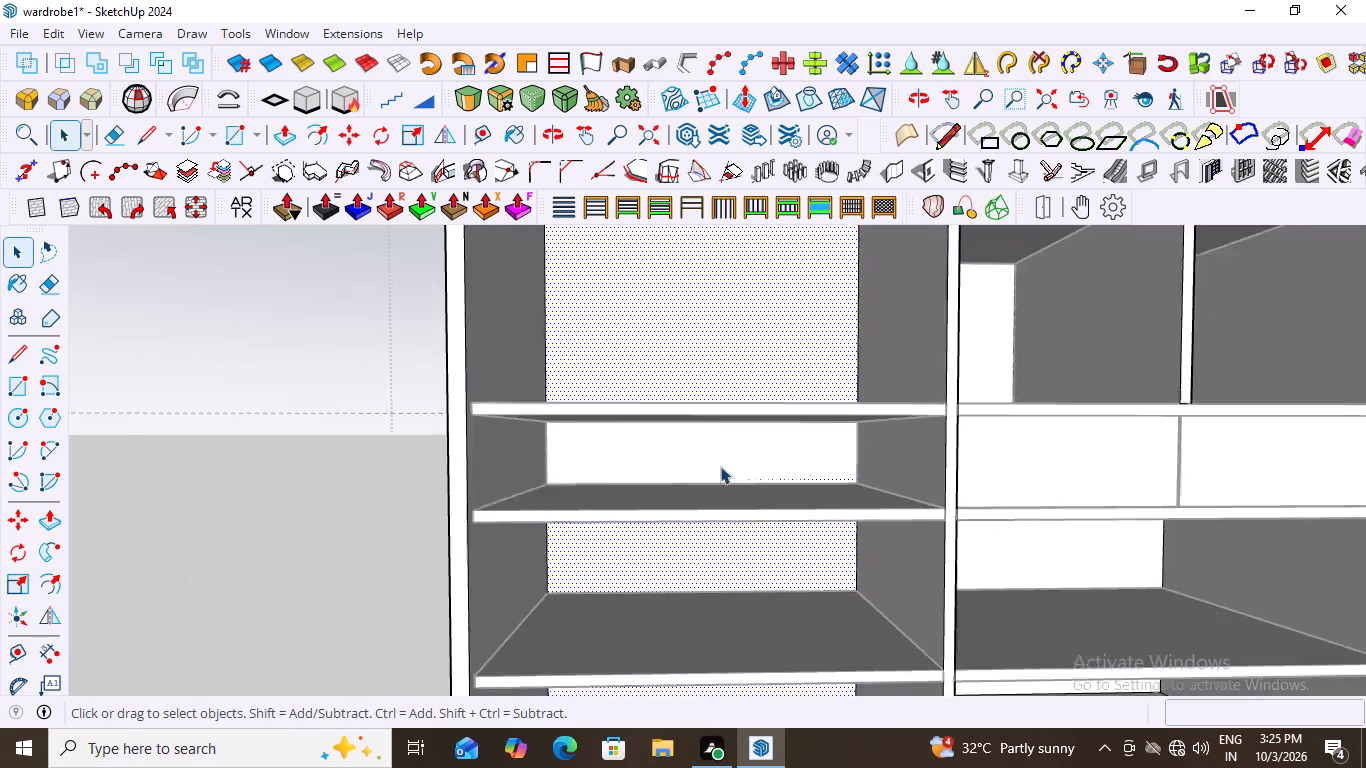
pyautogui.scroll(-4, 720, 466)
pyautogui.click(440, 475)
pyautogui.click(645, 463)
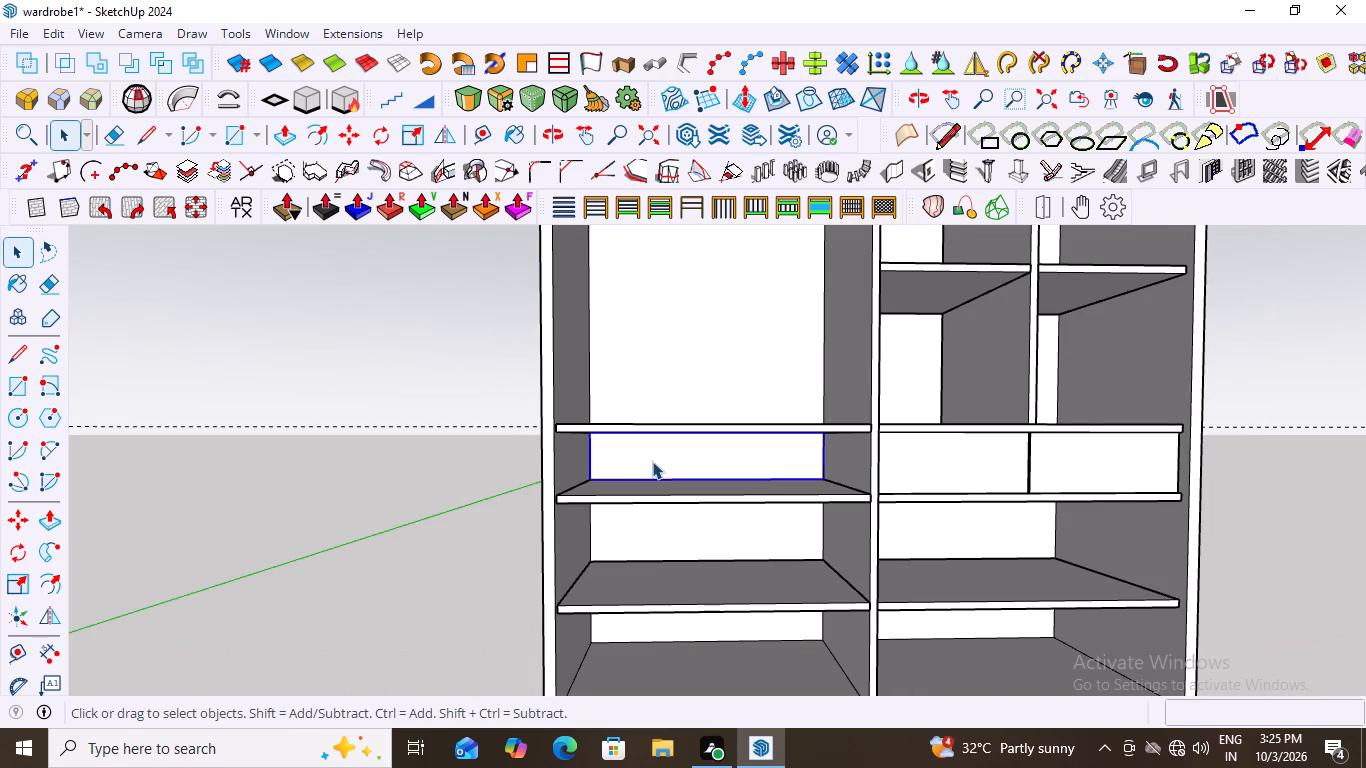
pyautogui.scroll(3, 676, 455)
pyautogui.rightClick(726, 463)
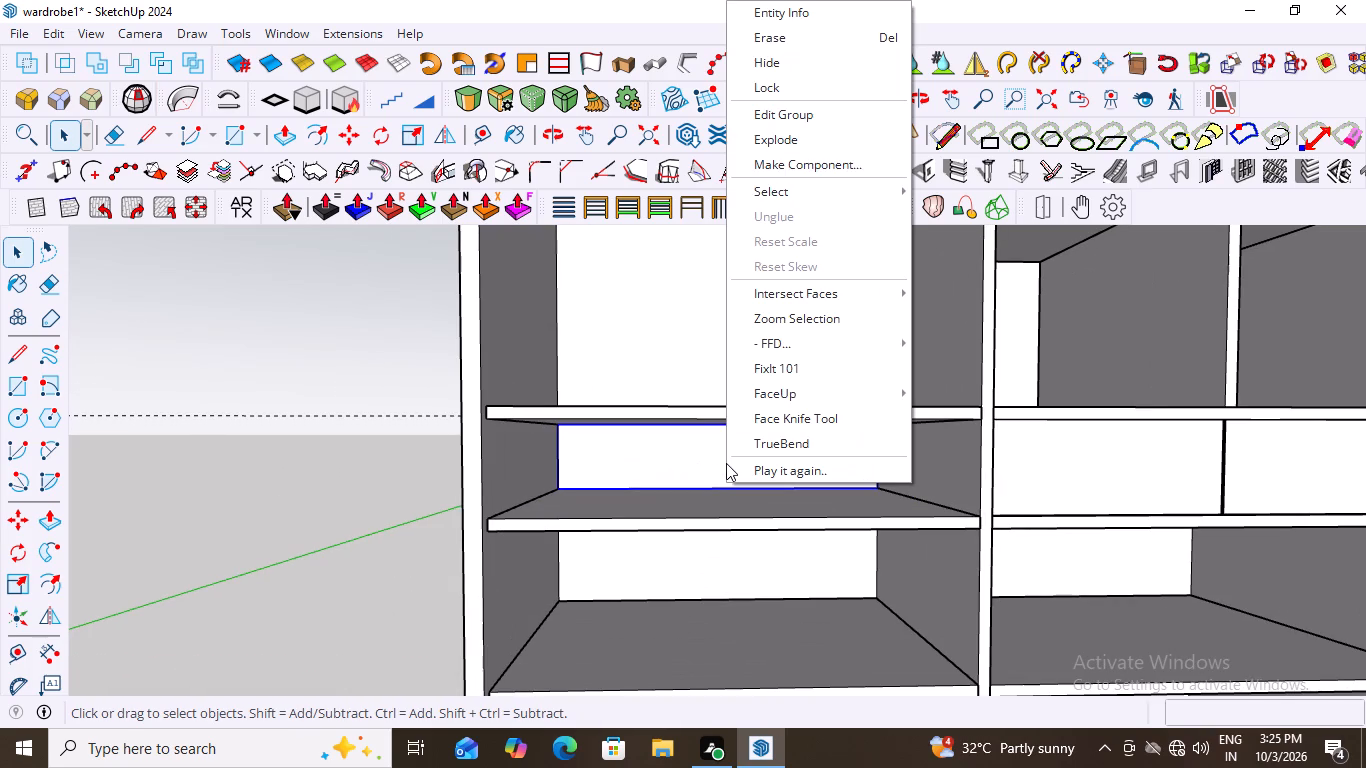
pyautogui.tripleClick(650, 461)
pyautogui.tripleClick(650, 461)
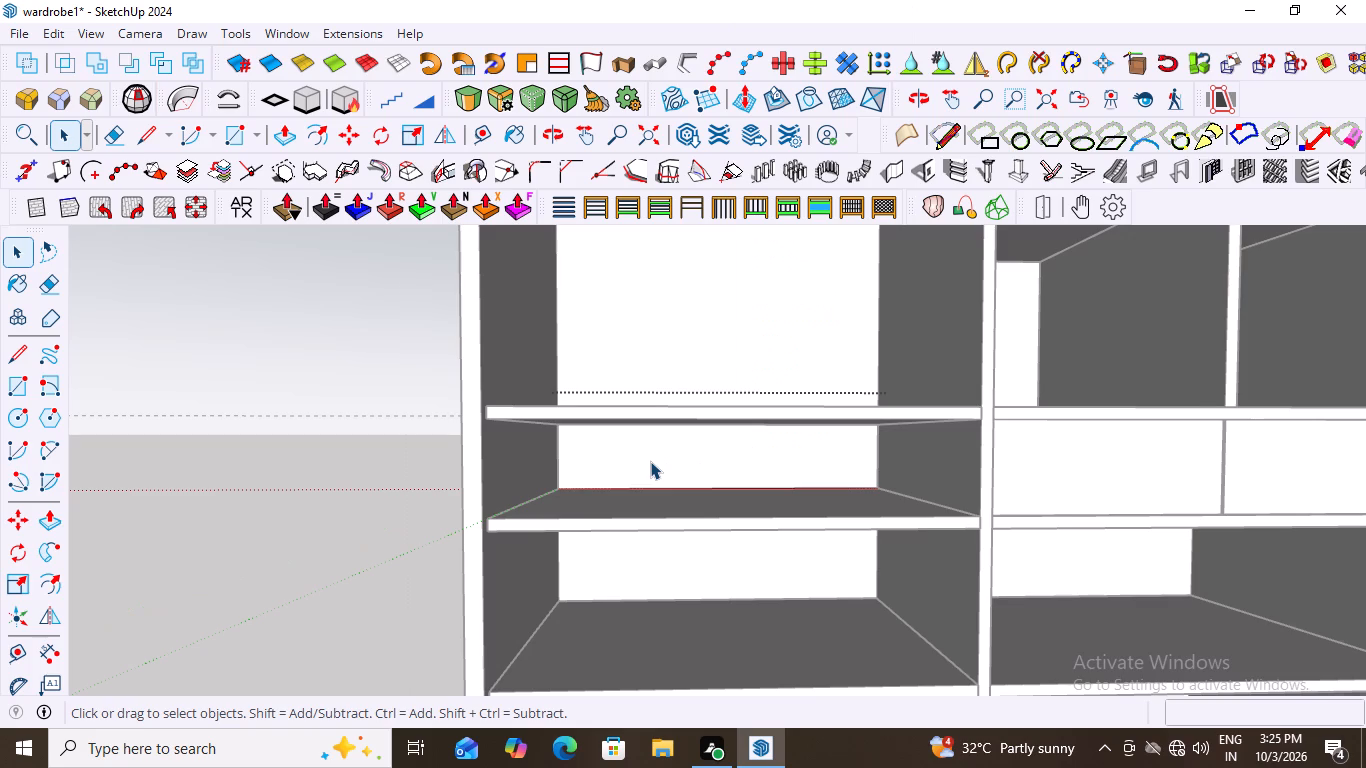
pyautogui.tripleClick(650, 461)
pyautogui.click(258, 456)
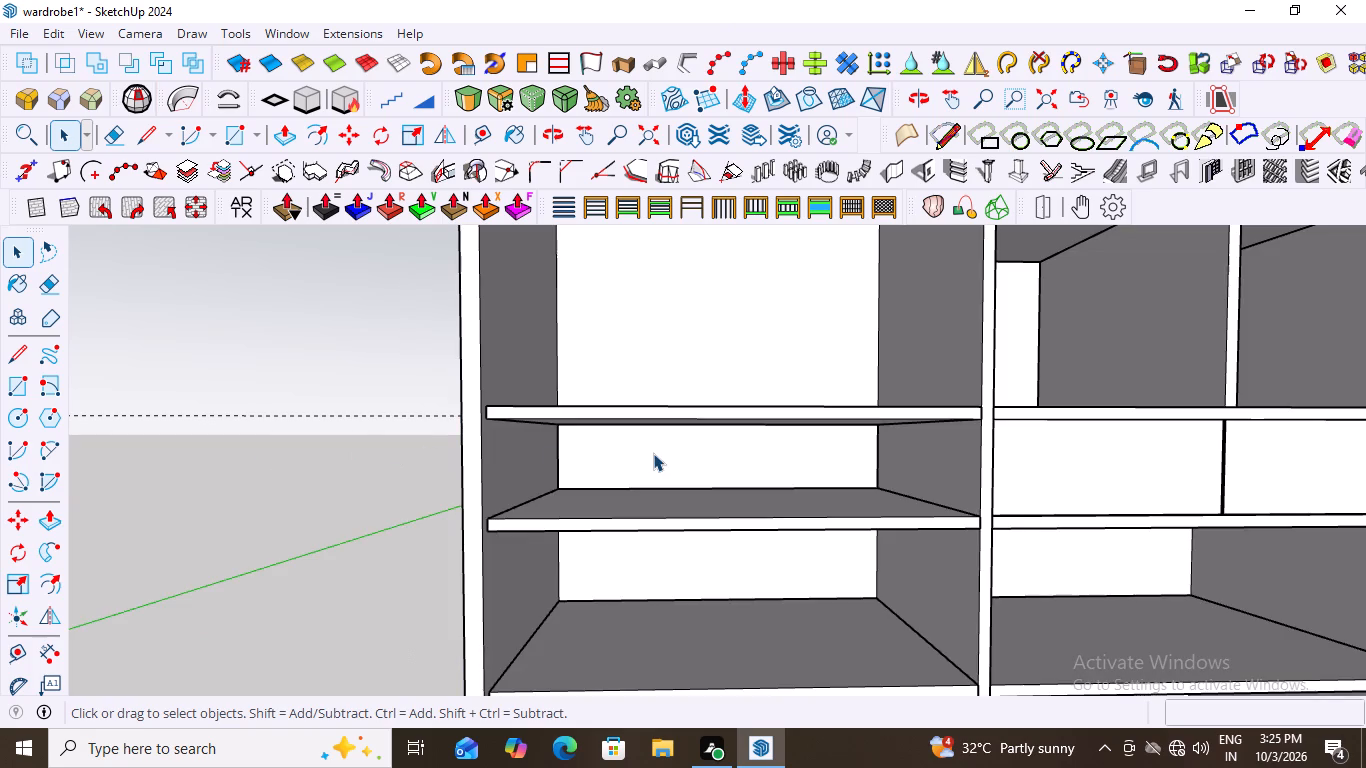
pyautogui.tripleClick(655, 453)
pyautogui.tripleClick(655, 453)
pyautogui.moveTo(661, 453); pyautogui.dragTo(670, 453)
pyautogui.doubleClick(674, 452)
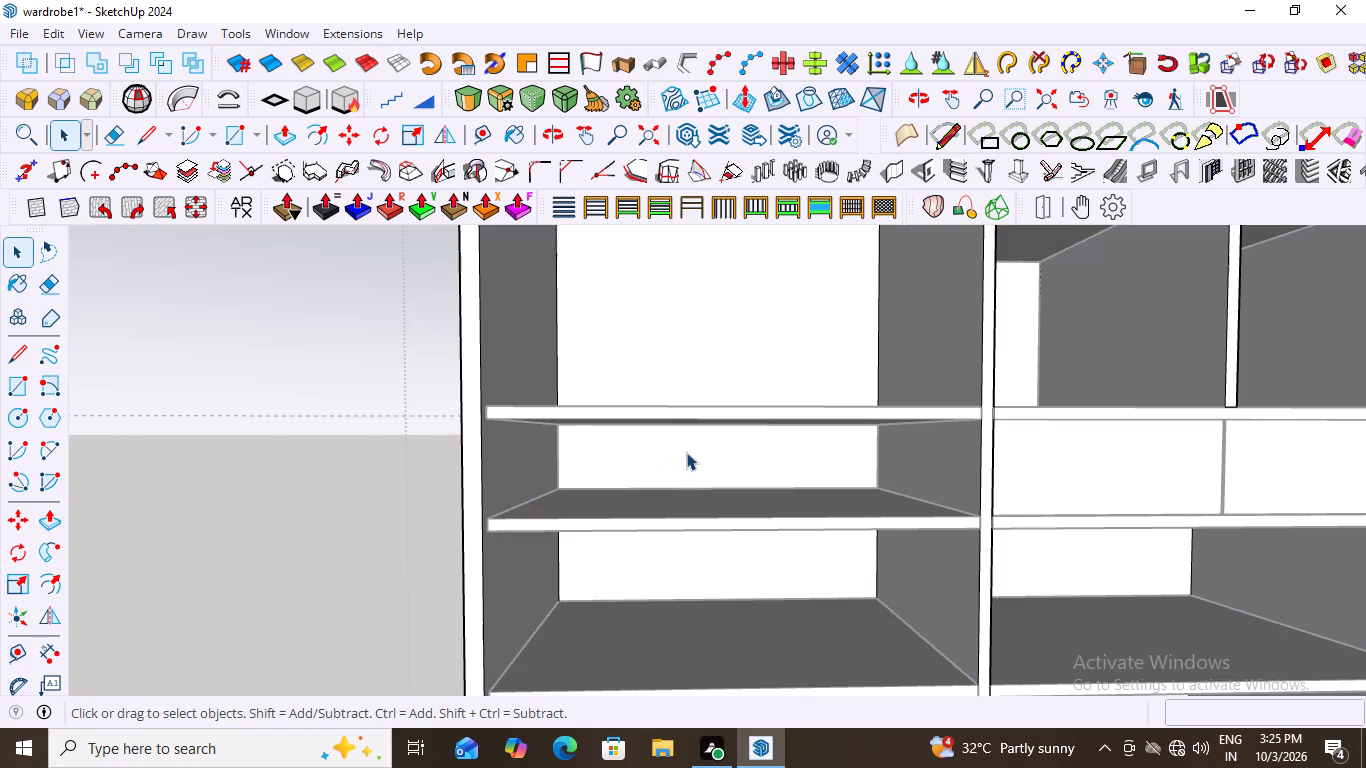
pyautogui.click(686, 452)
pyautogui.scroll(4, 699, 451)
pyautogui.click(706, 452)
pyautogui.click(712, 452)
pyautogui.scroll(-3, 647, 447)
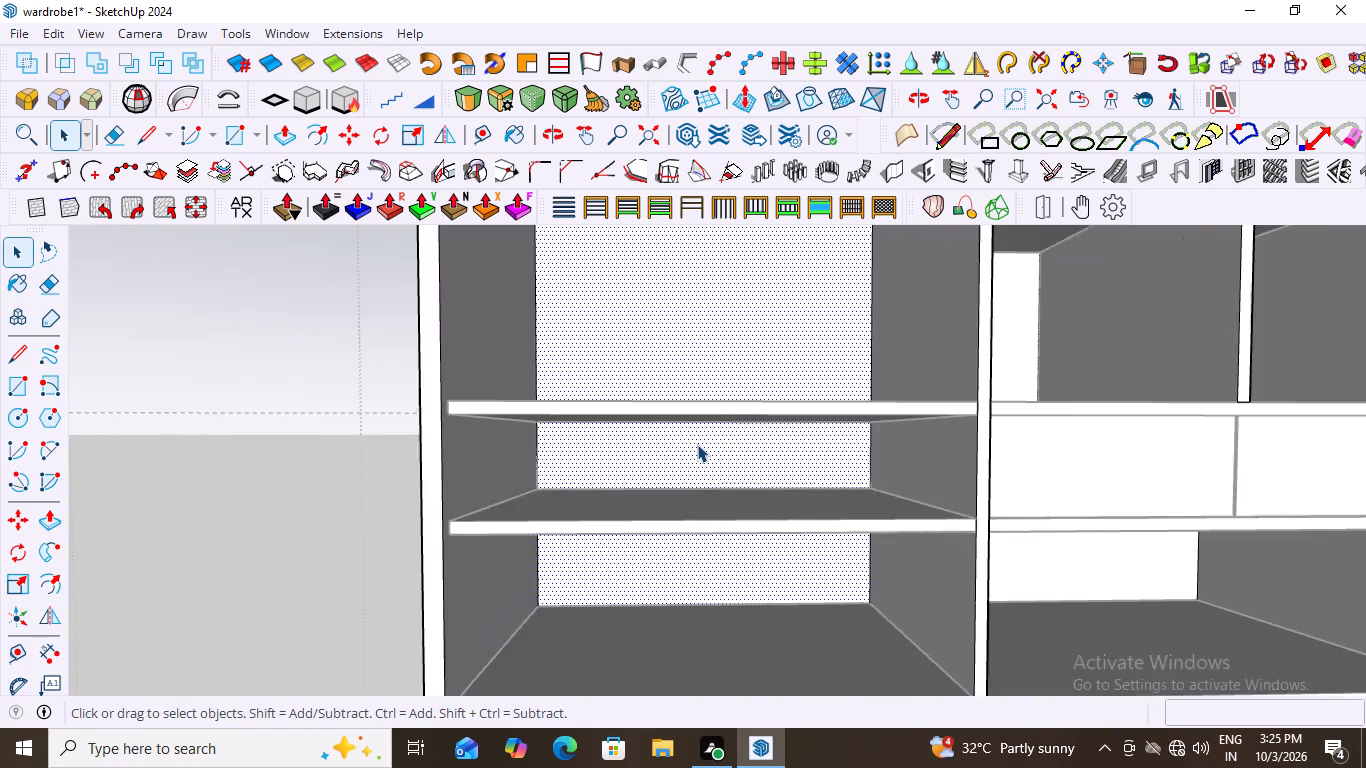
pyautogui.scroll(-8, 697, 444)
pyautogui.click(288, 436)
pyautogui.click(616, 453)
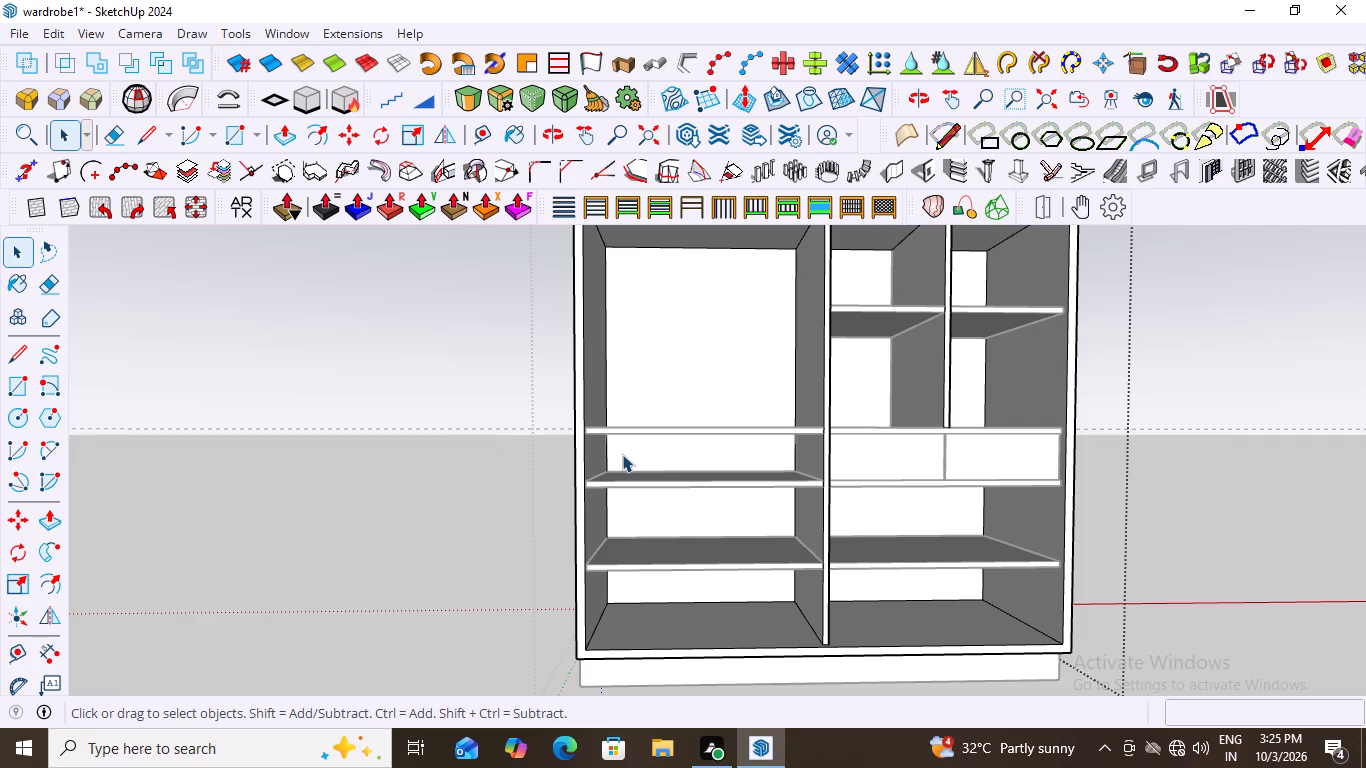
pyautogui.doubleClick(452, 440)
# Push/Pull the back rectangle of the left-hand compartment forward to fill the space up to the wardrobe's front.
pyautogui.click(638, 447)
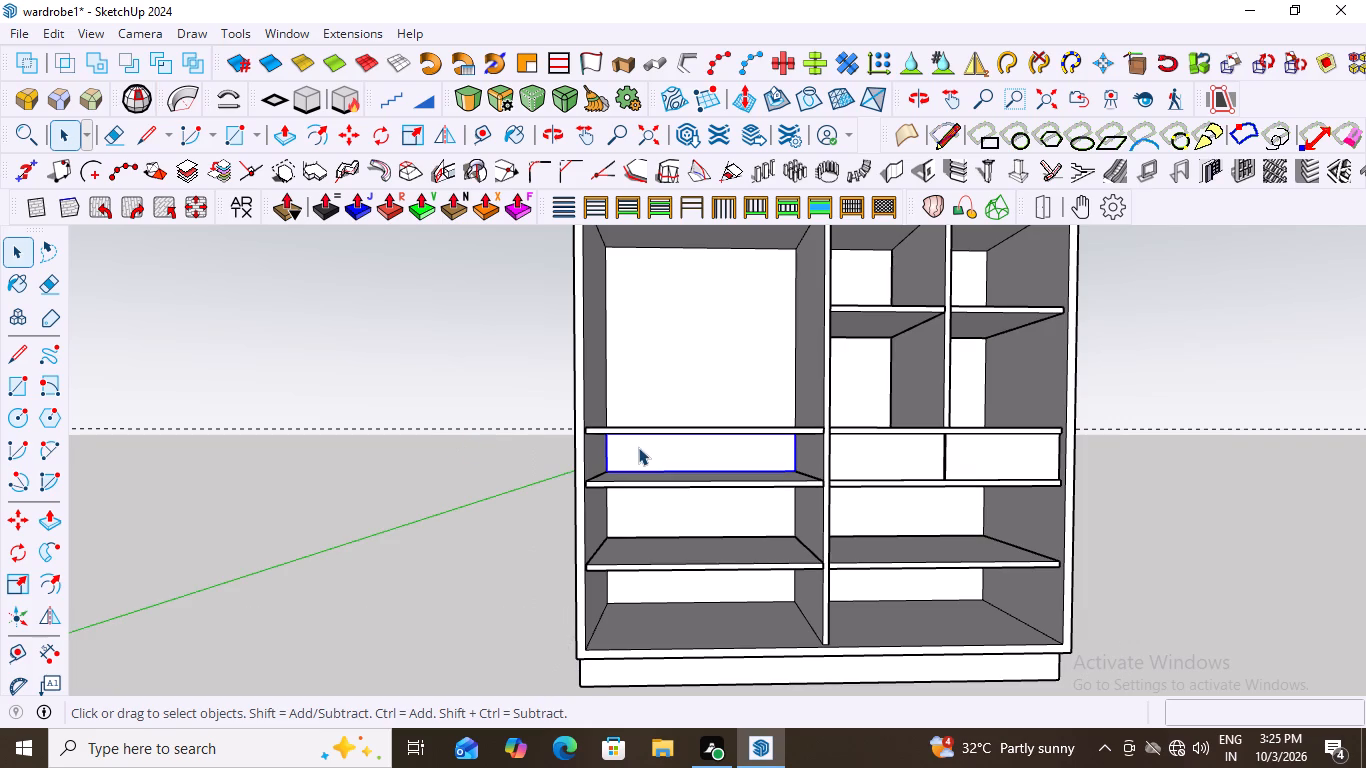
pyautogui.press('p')
pyautogui.click(638, 447)
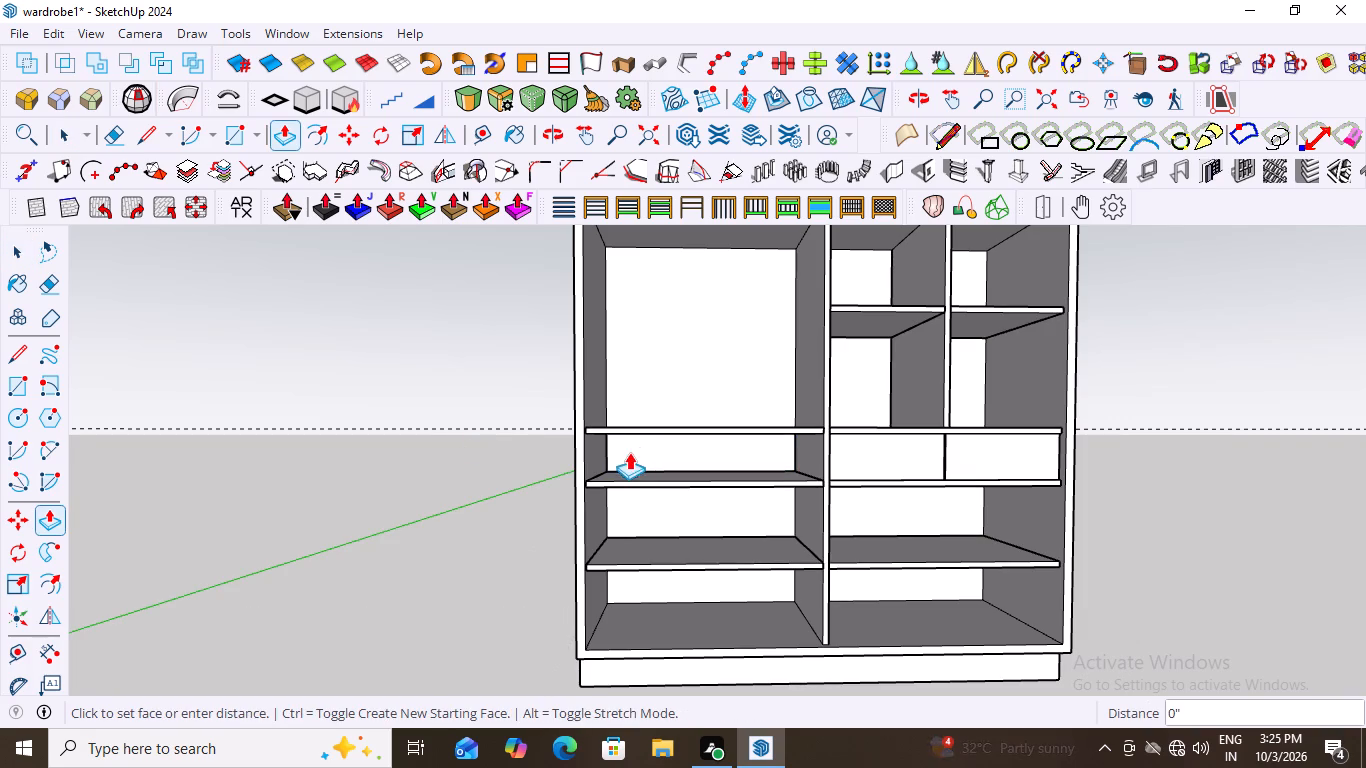
pyautogui.scroll(-16, 693, 464)
pyautogui.scroll(-4, 576, 497)
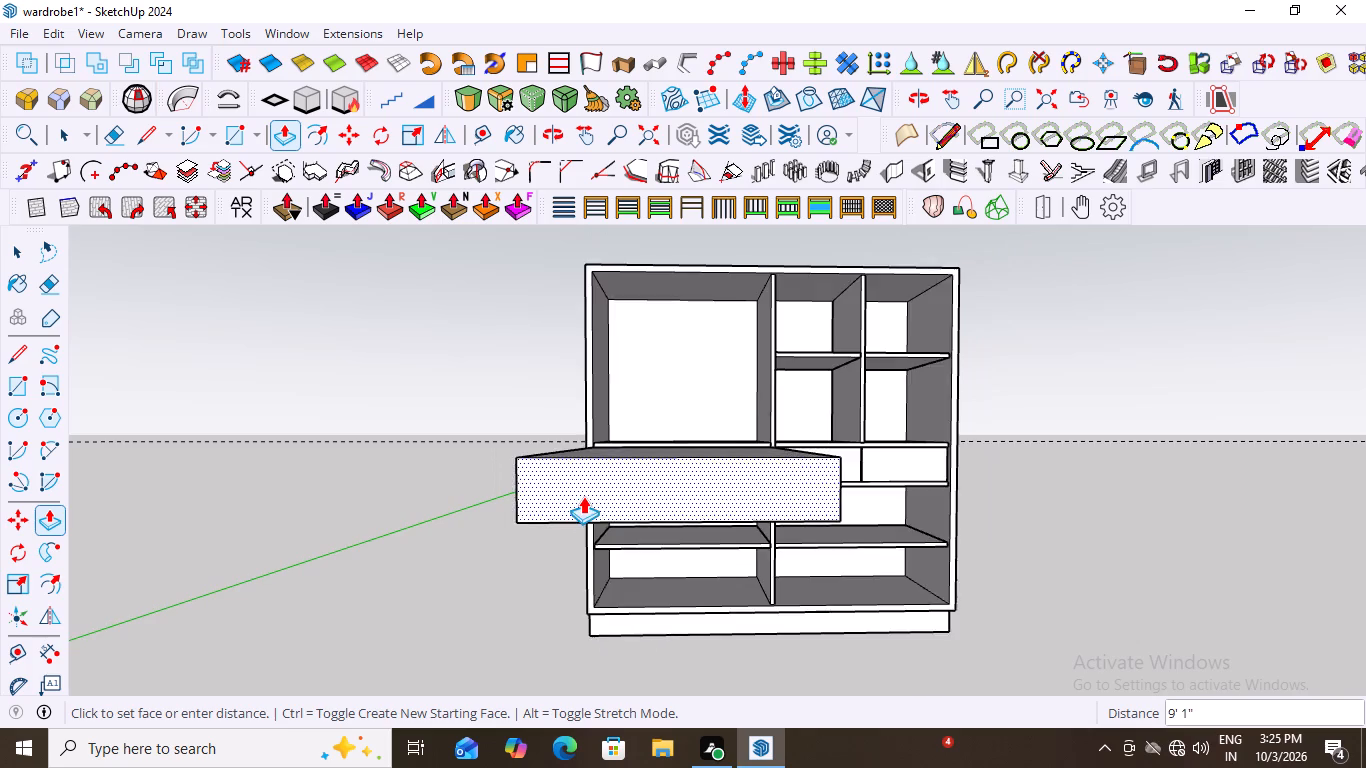
pyautogui.scroll(-4, 583, 496)
pyautogui.scroll(3, 707, 465)
pyautogui.scroll(-5, 694, 472)
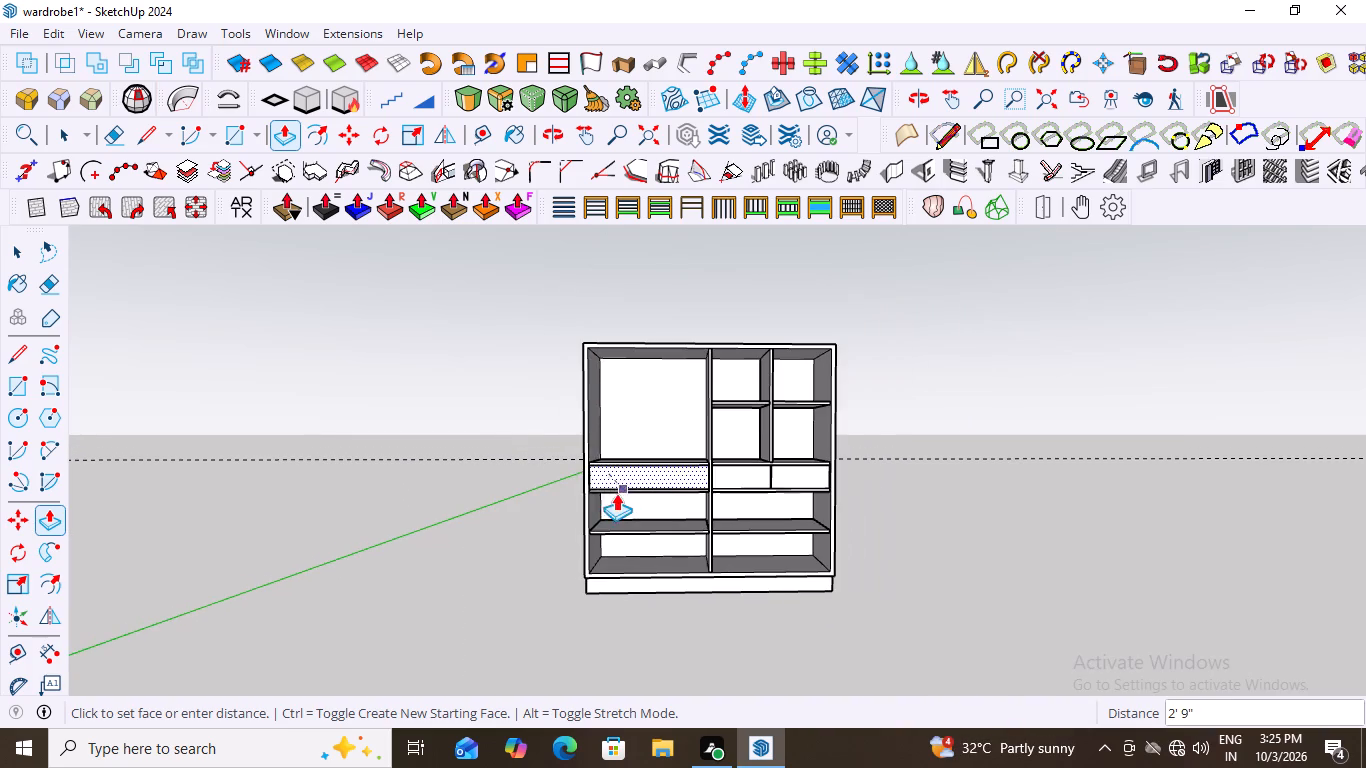
pyautogui.scroll(14, 589, 487)
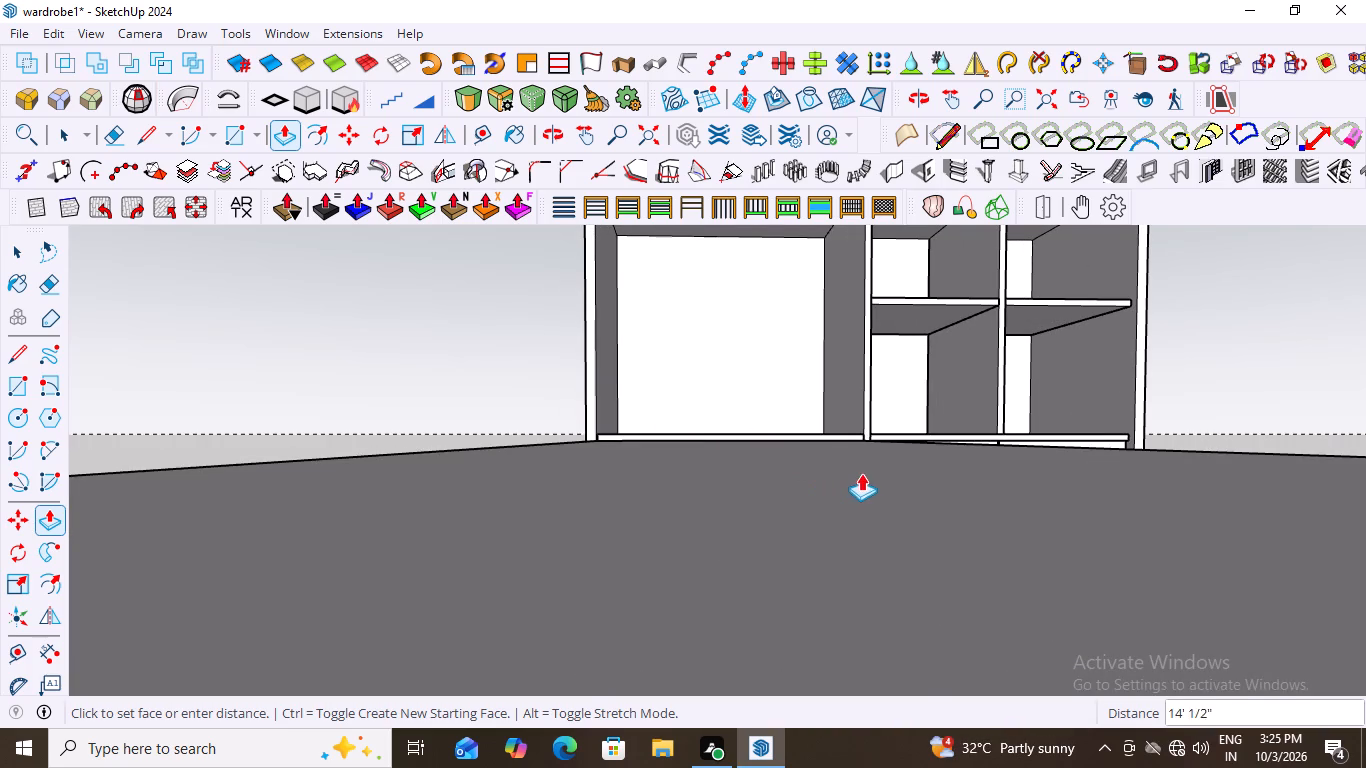
pyautogui.scroll(-14, 792, 485)
pyautogui.scroll(1, 850, 465)
pyautogui.scroll(-4, 850, 465)
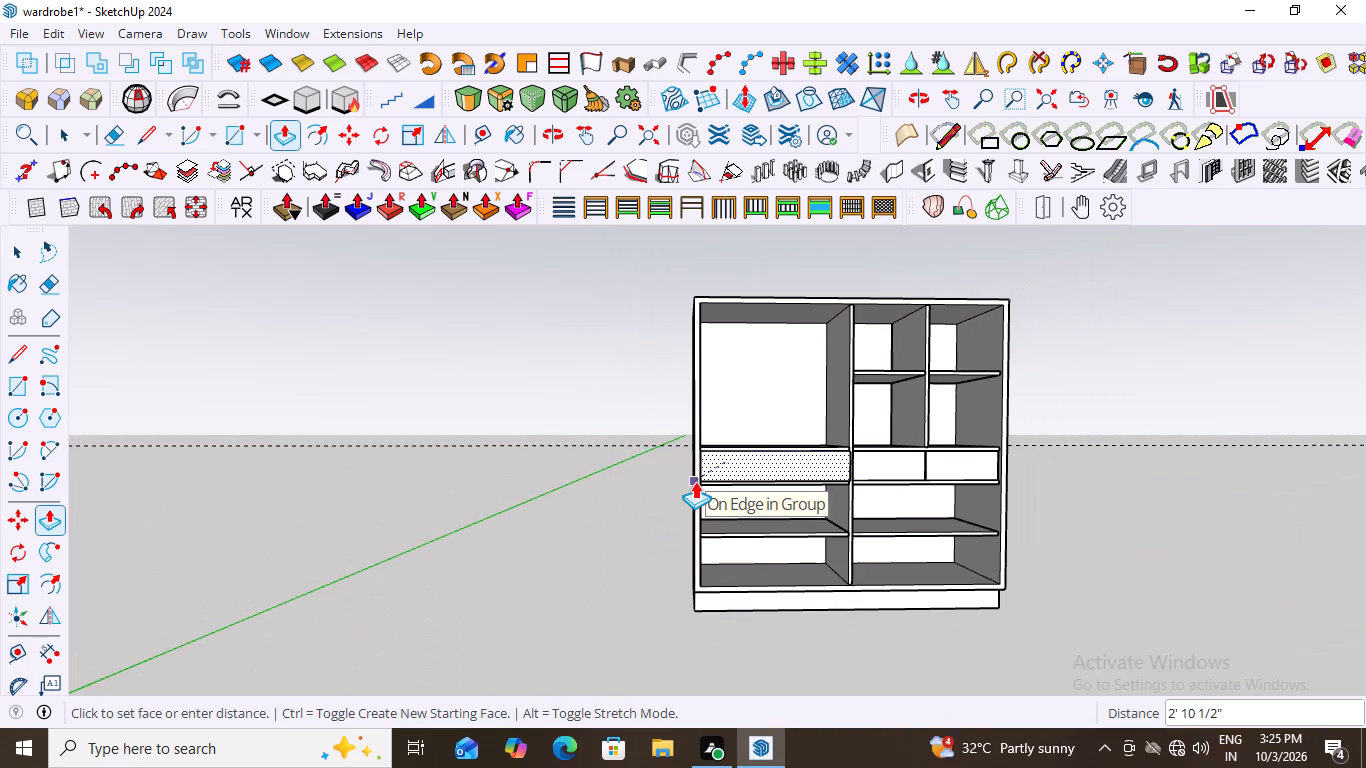